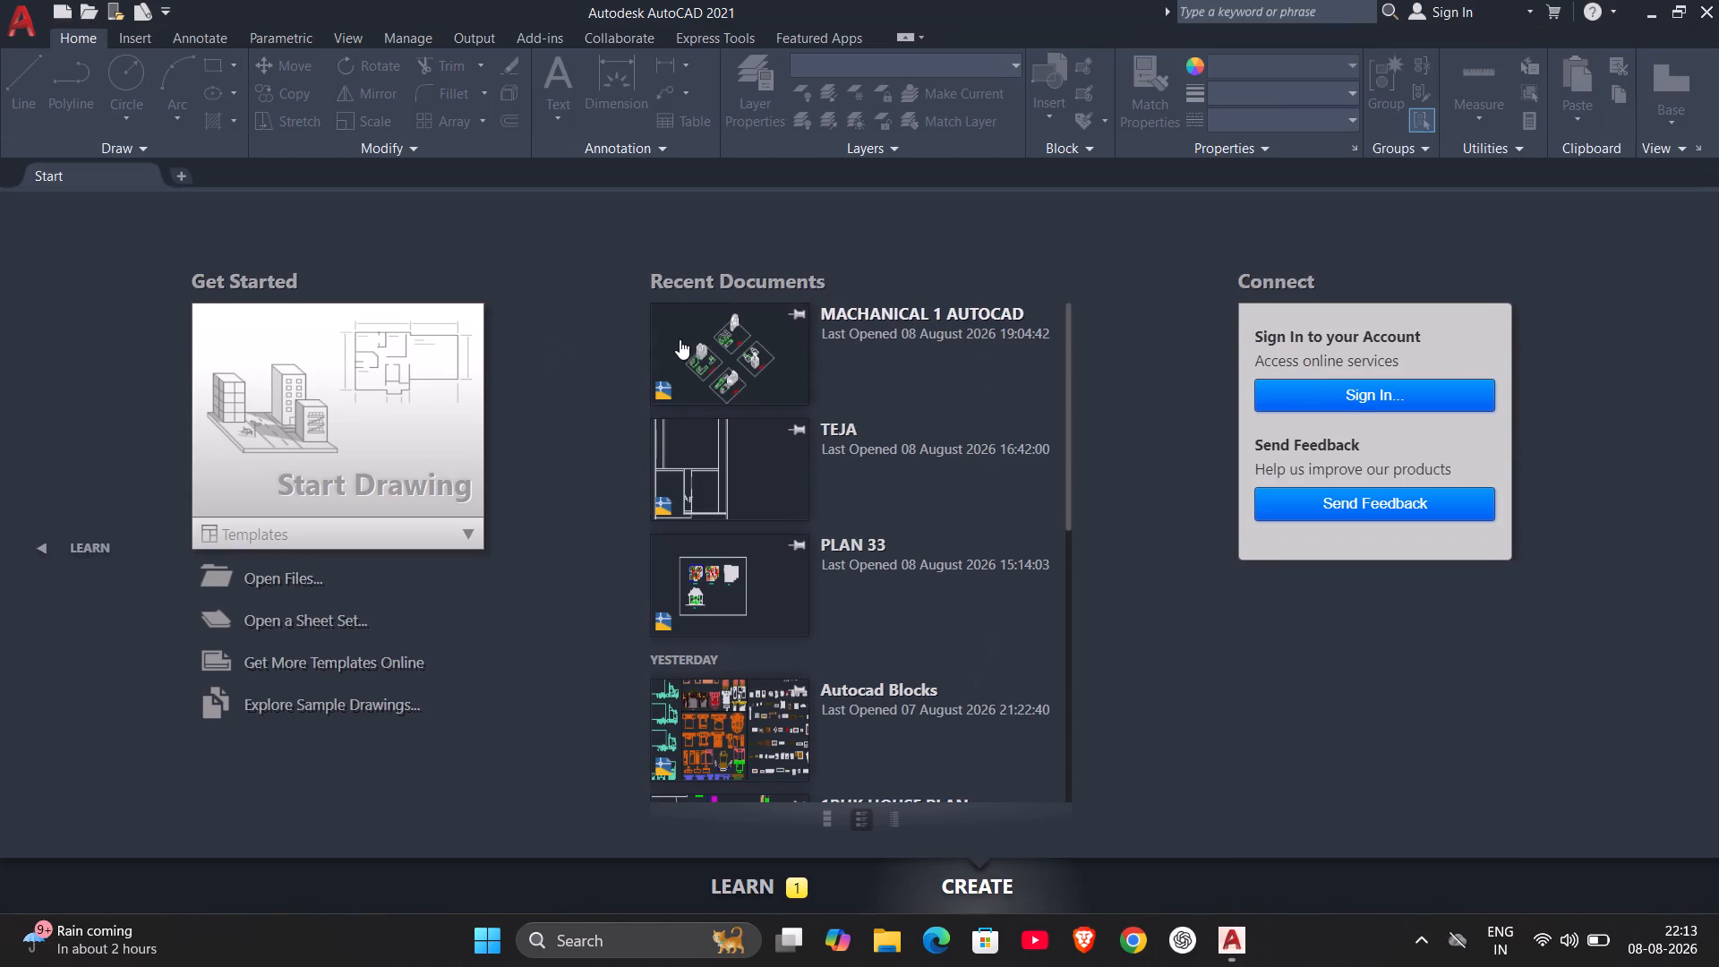
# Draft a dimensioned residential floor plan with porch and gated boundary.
# Open the recent drawing MACHANICAL 1 AUTOCAD and examine its four sheets of 3D mechanical parts and dimensioned views.
pyautogui.click(722, 327)
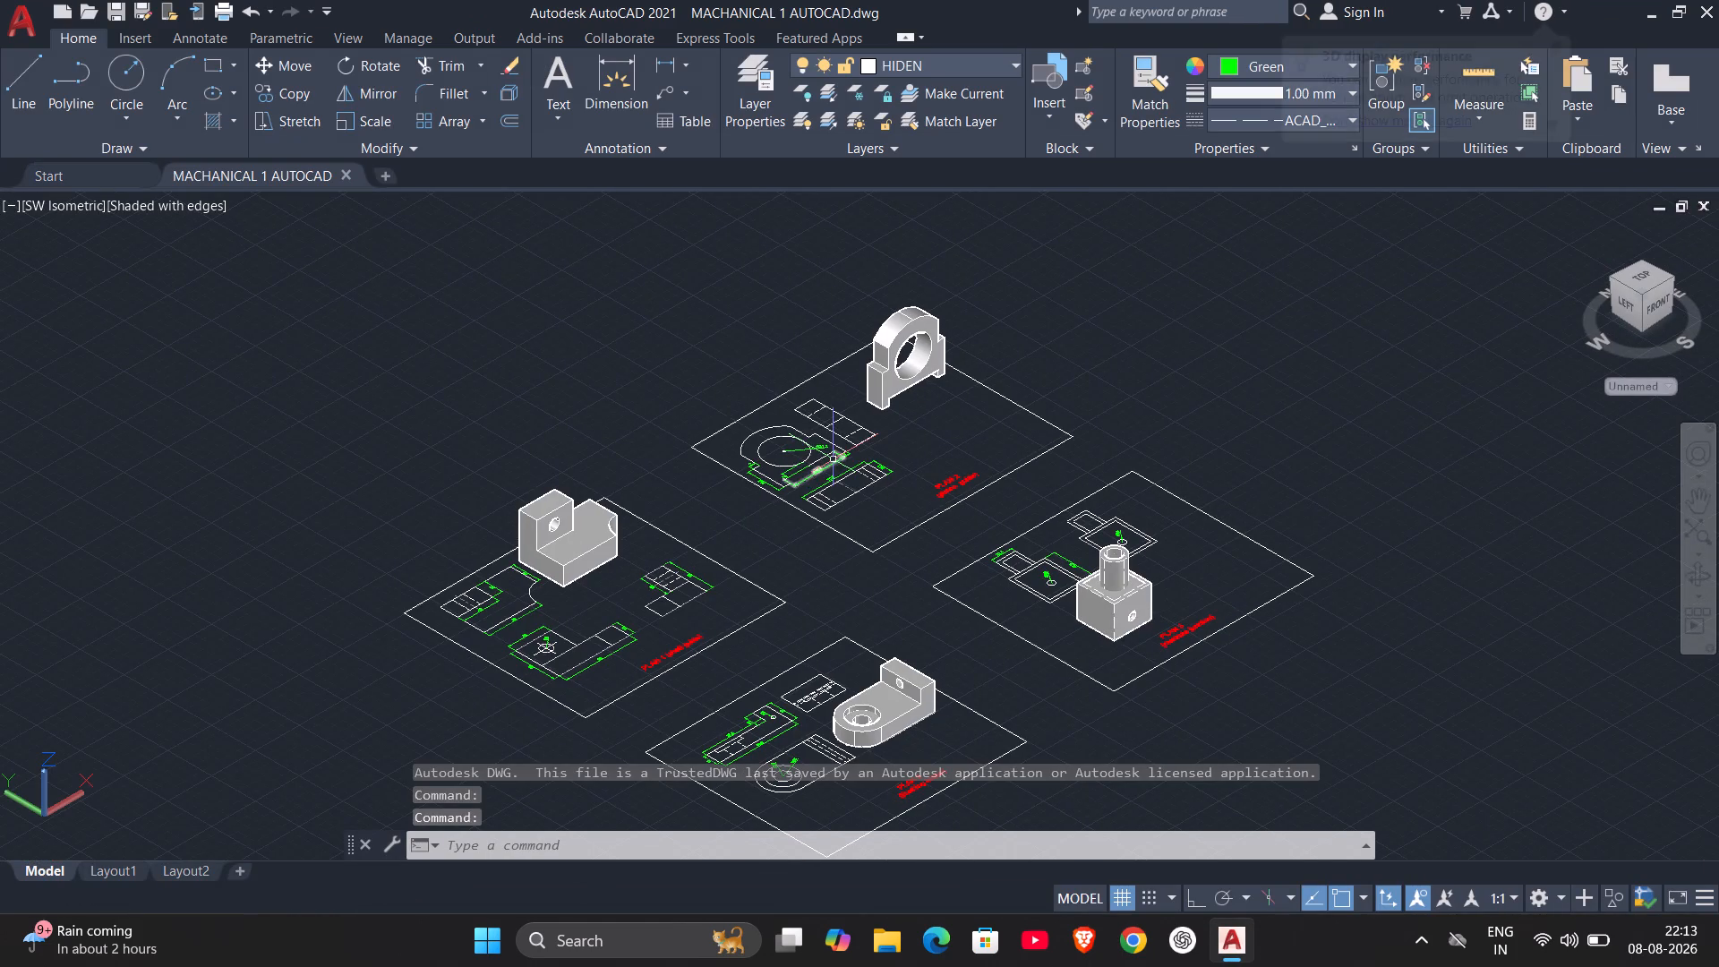
pyautogui.scroll(-2, 731, 603)
pyautogui.scroll(5, 731, 604)
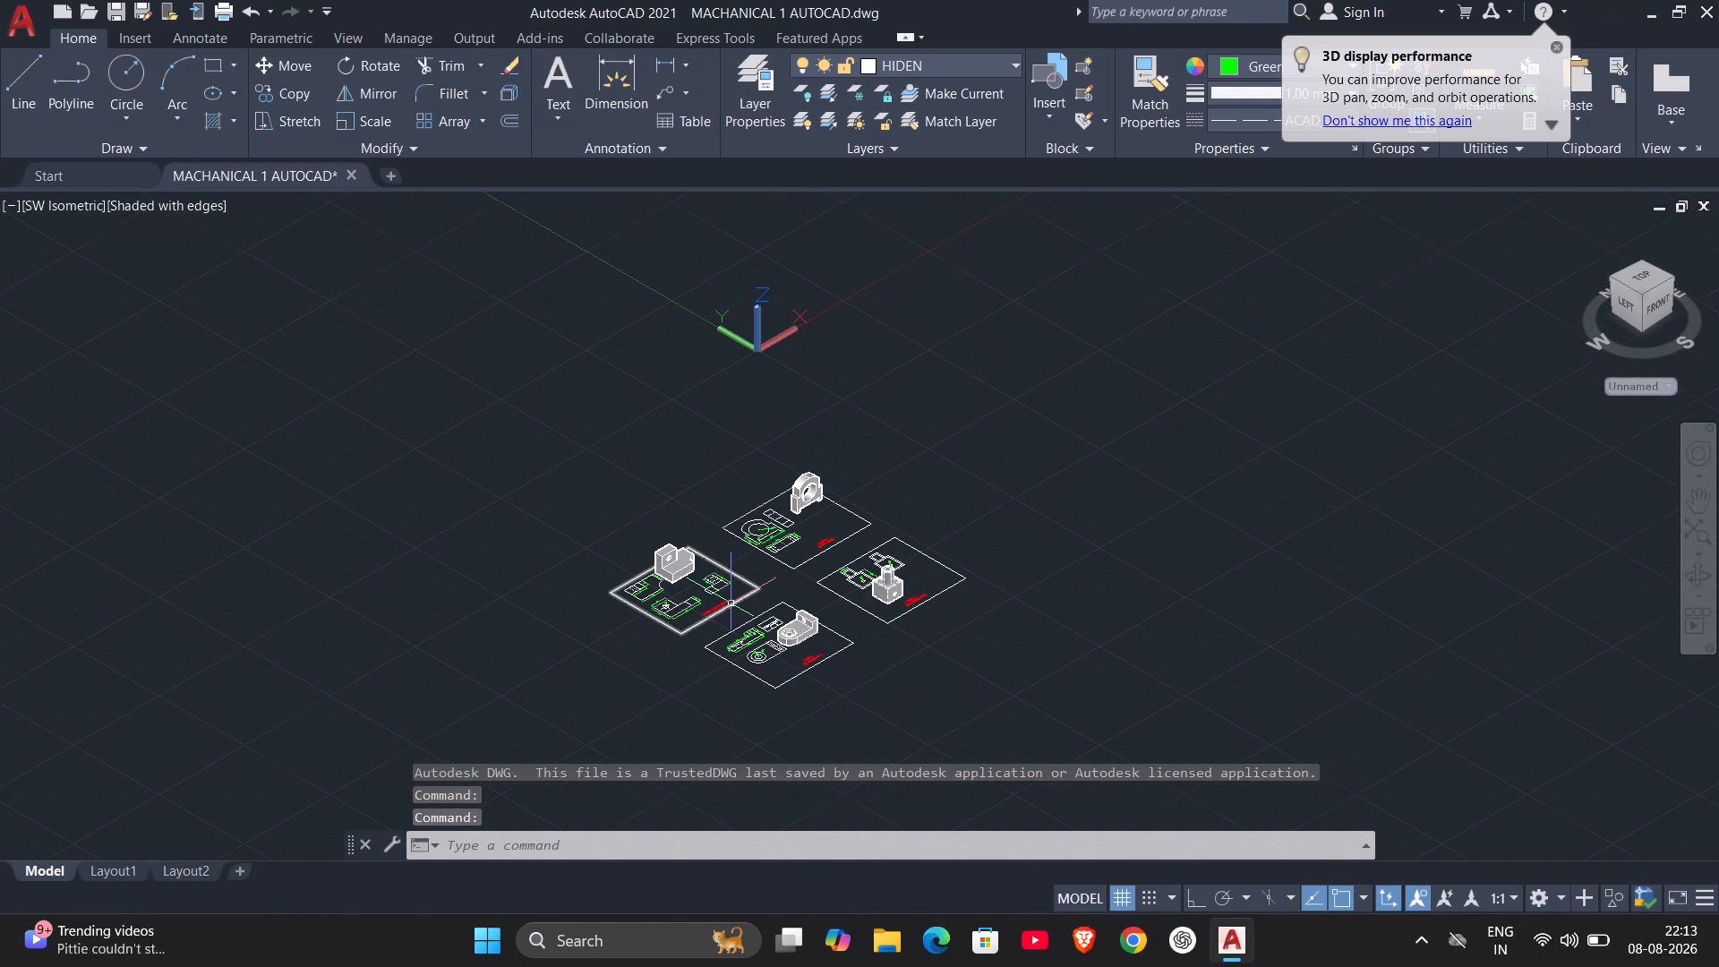
pyautogui.scroll(3, 762, 557)
pyautogui.scroll(-3, 747, 544)
pyautogui.scroll(3, 747, 544)
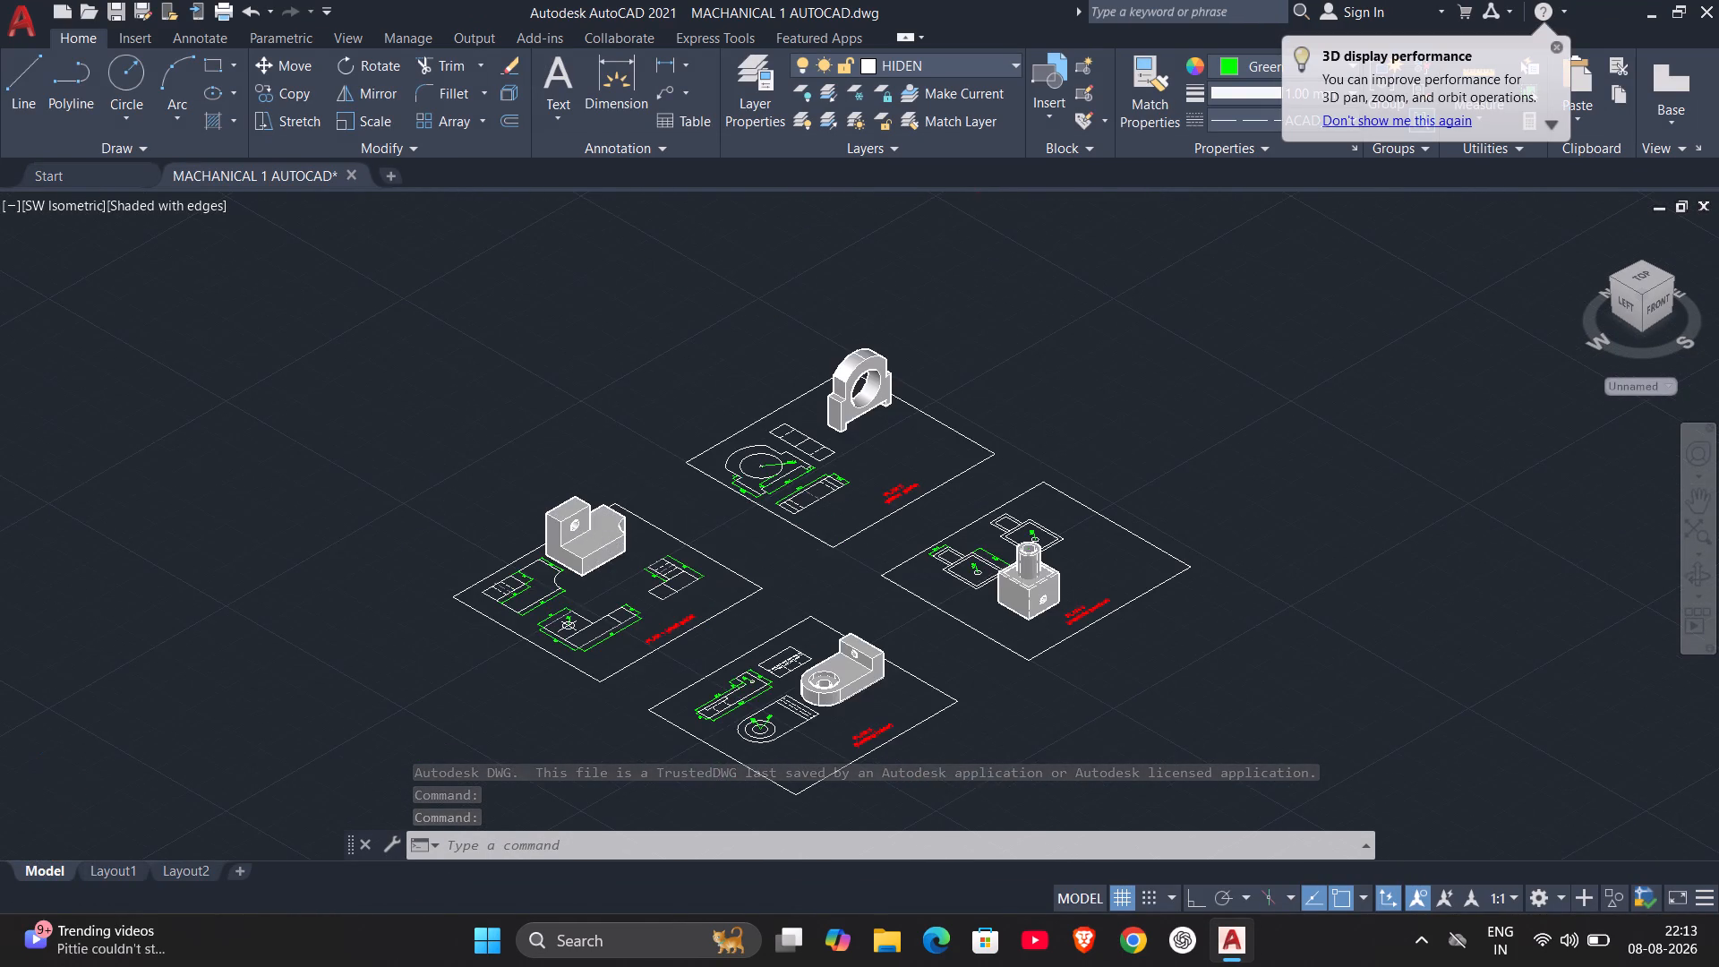
pyautogui.scroll(-2, 747, 544)
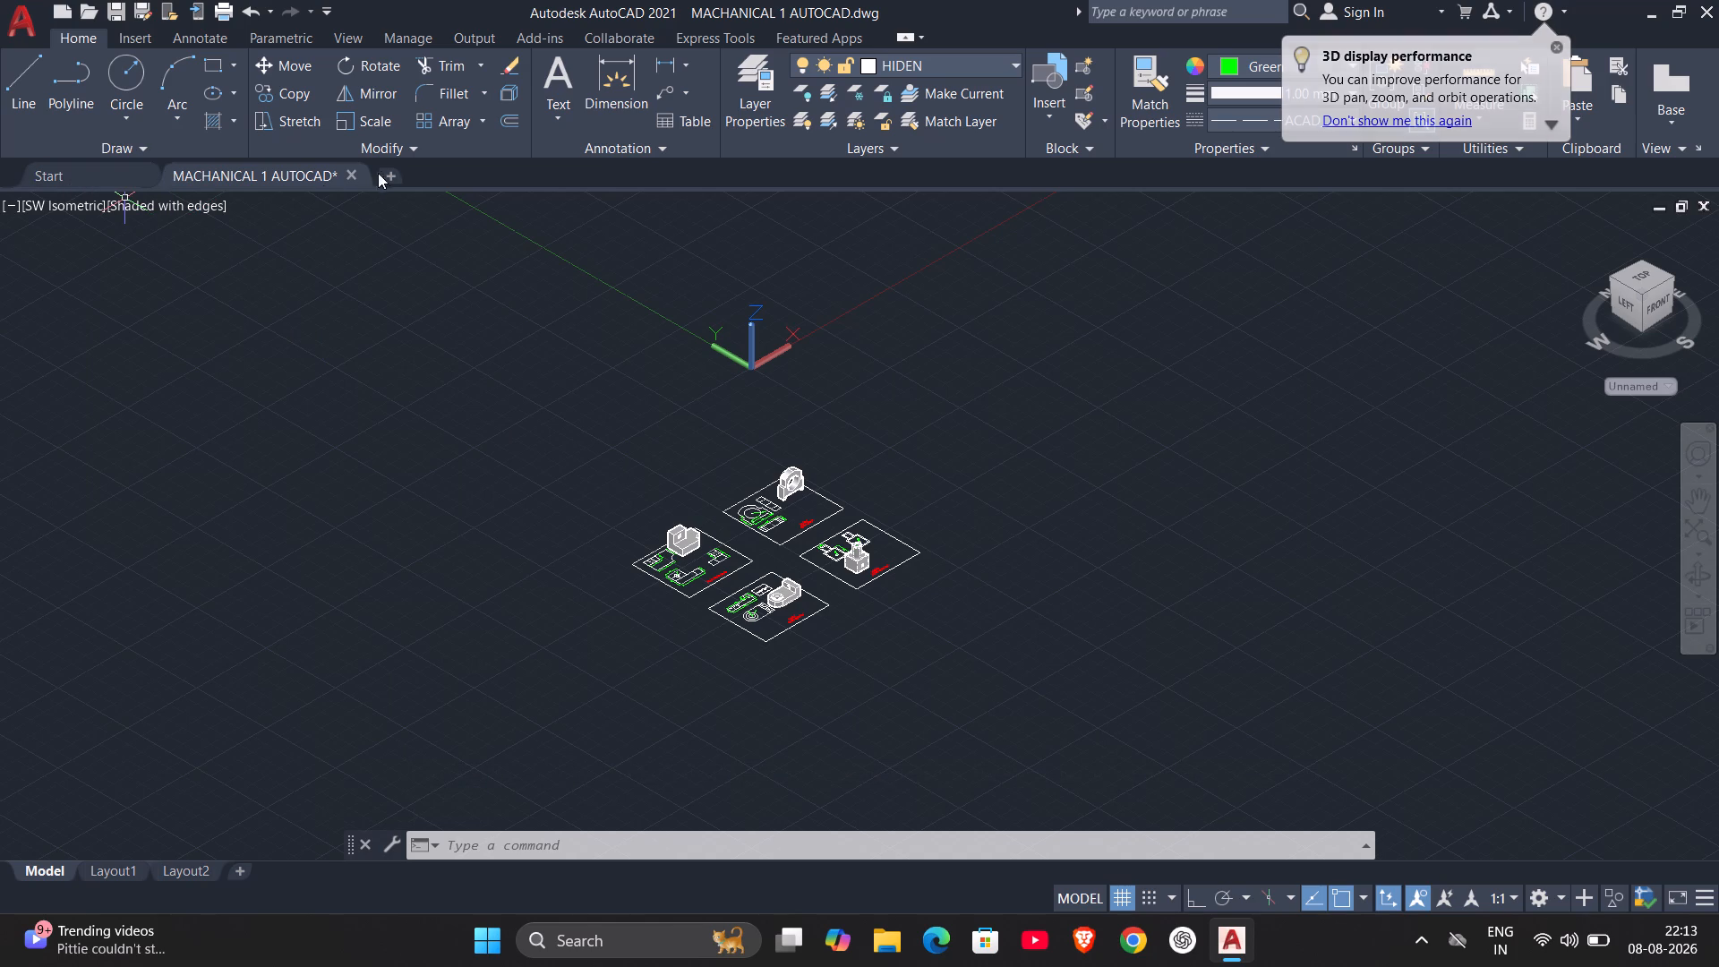
# Close the MACHANICAL 1 AUTOCAD drawing, saving its changes.
pyautogui.click(357, 171)
pyautogui.click(815, 515)
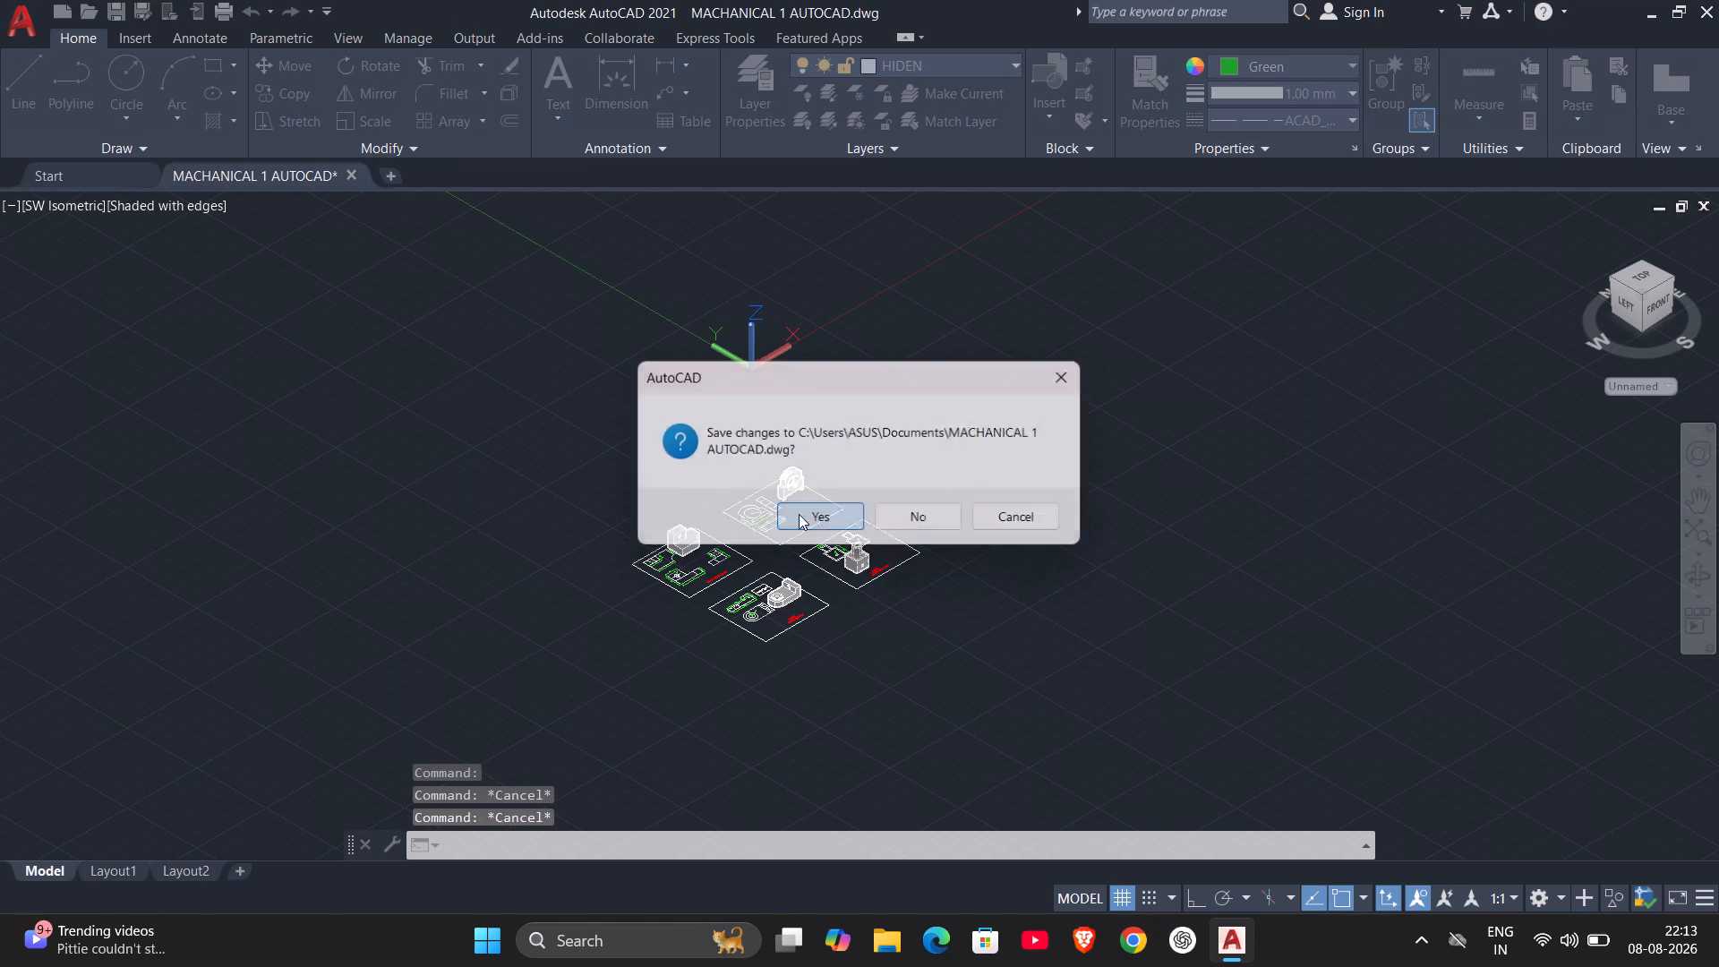
# Start a new blank drawing.
pyautogui.click(398, 389)
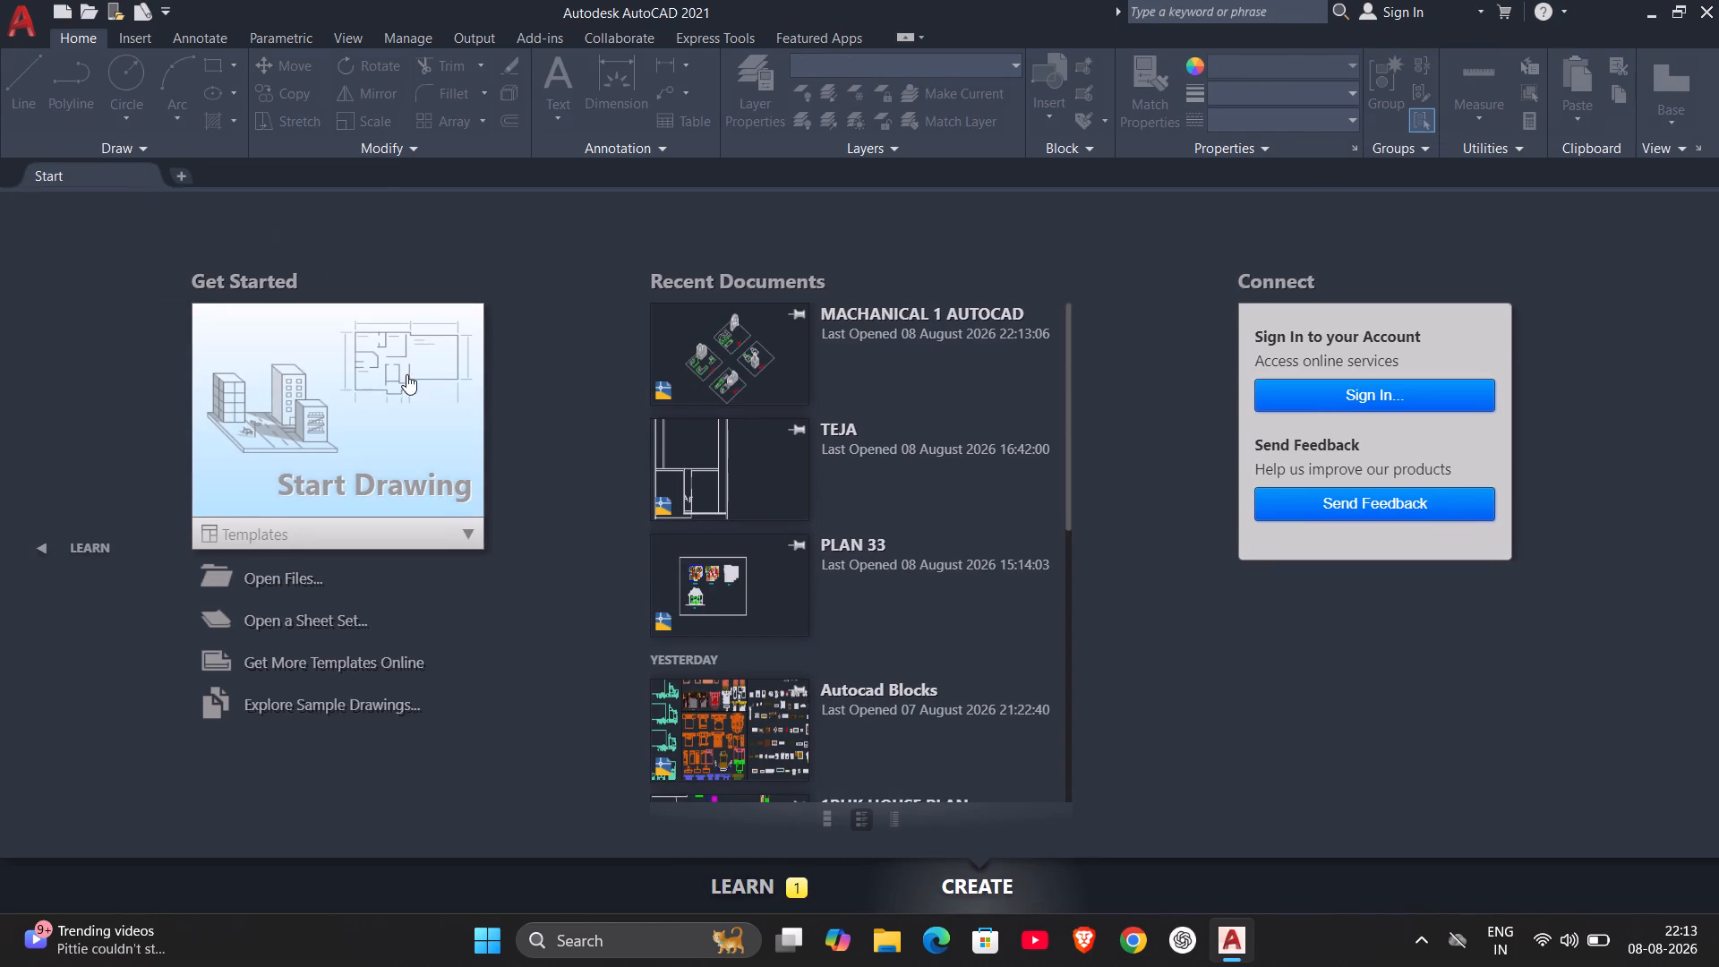
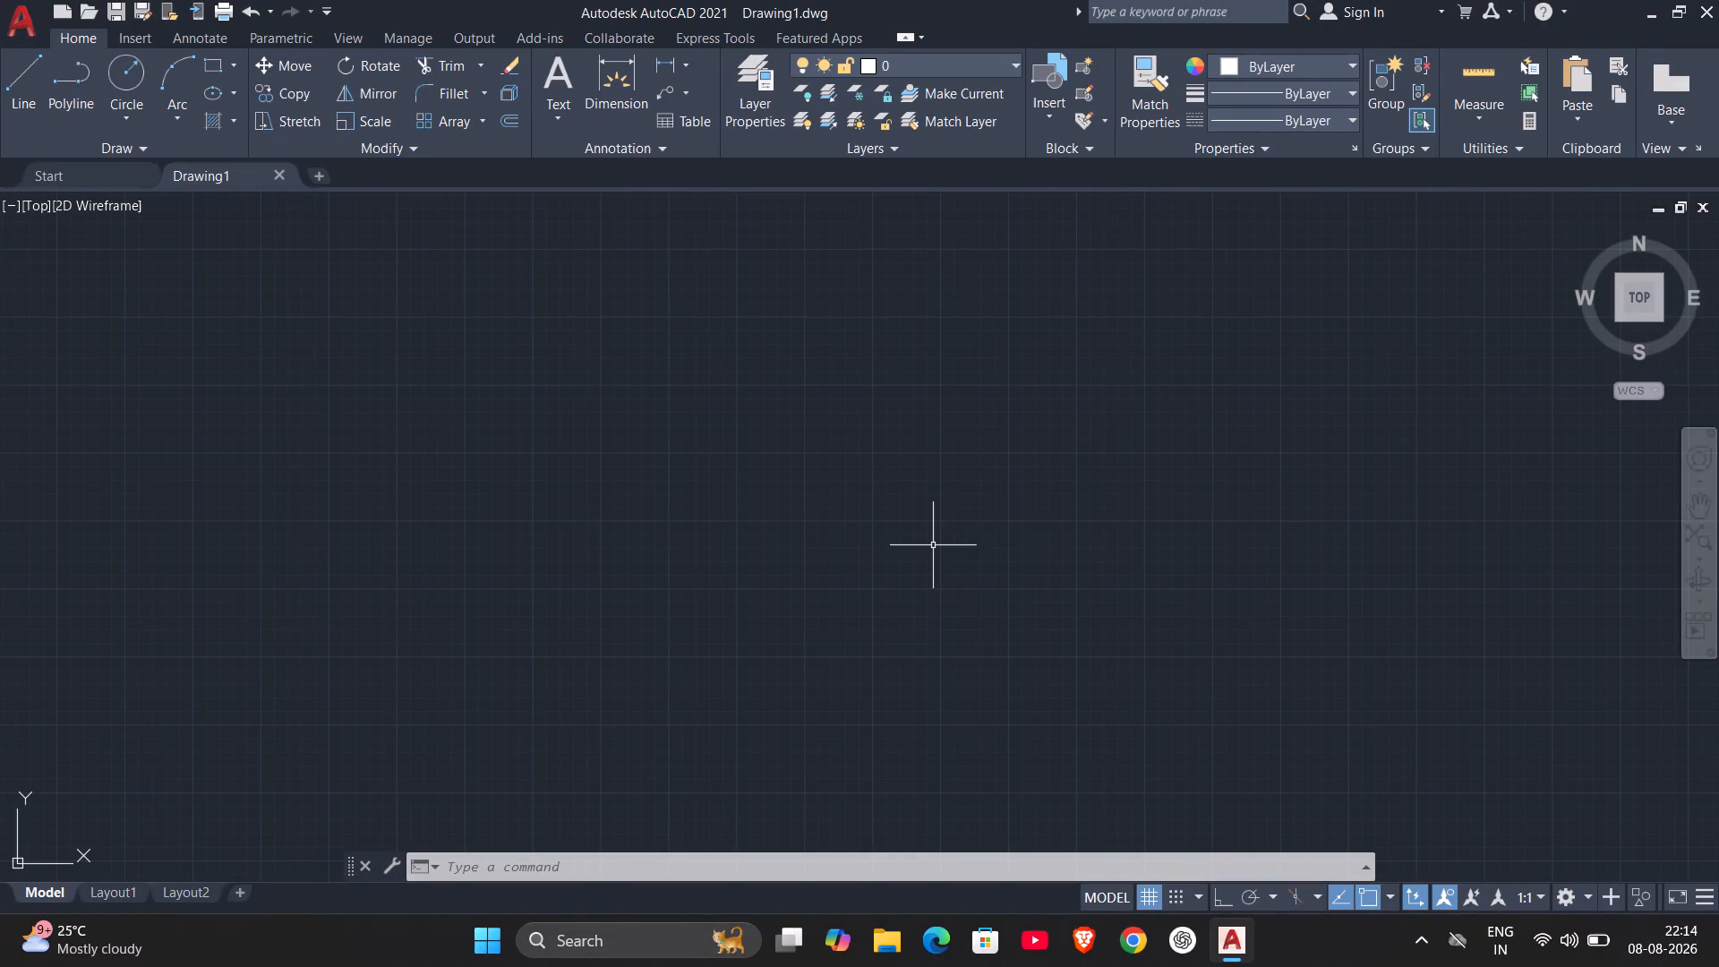
# Set the drawing units' length precision to one decimal place (0.0).
pyautogui.write('UN')
pyautogui.press('Return')
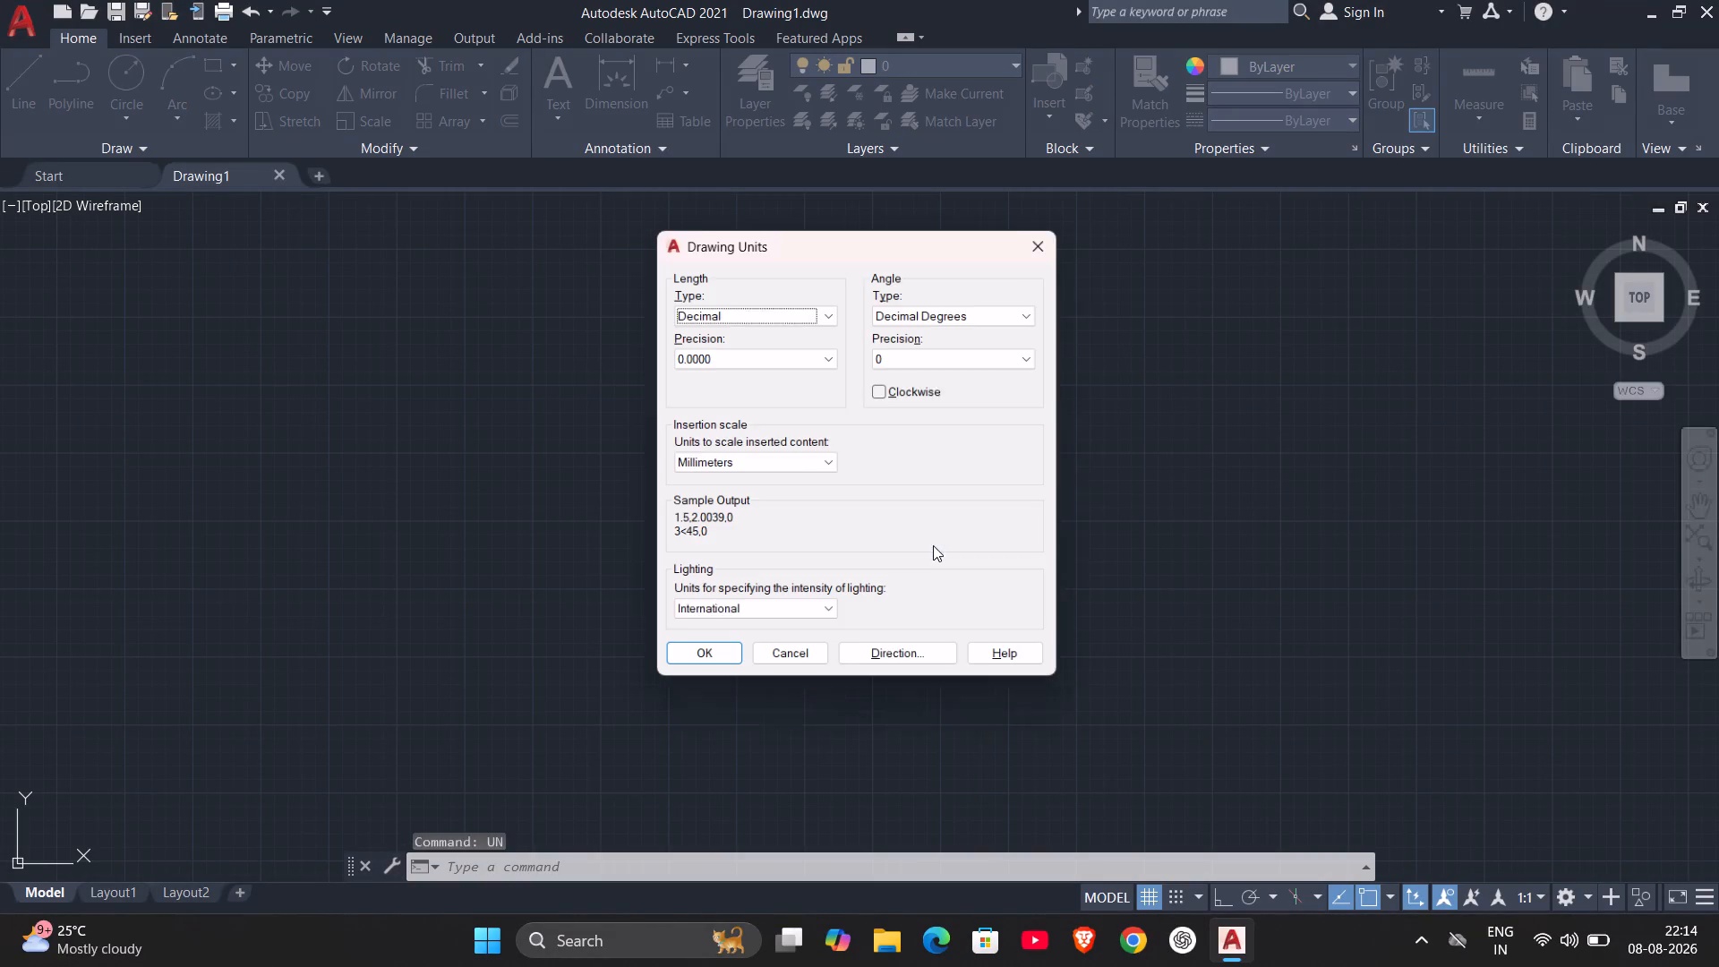
pyautogui.click(739, 356)
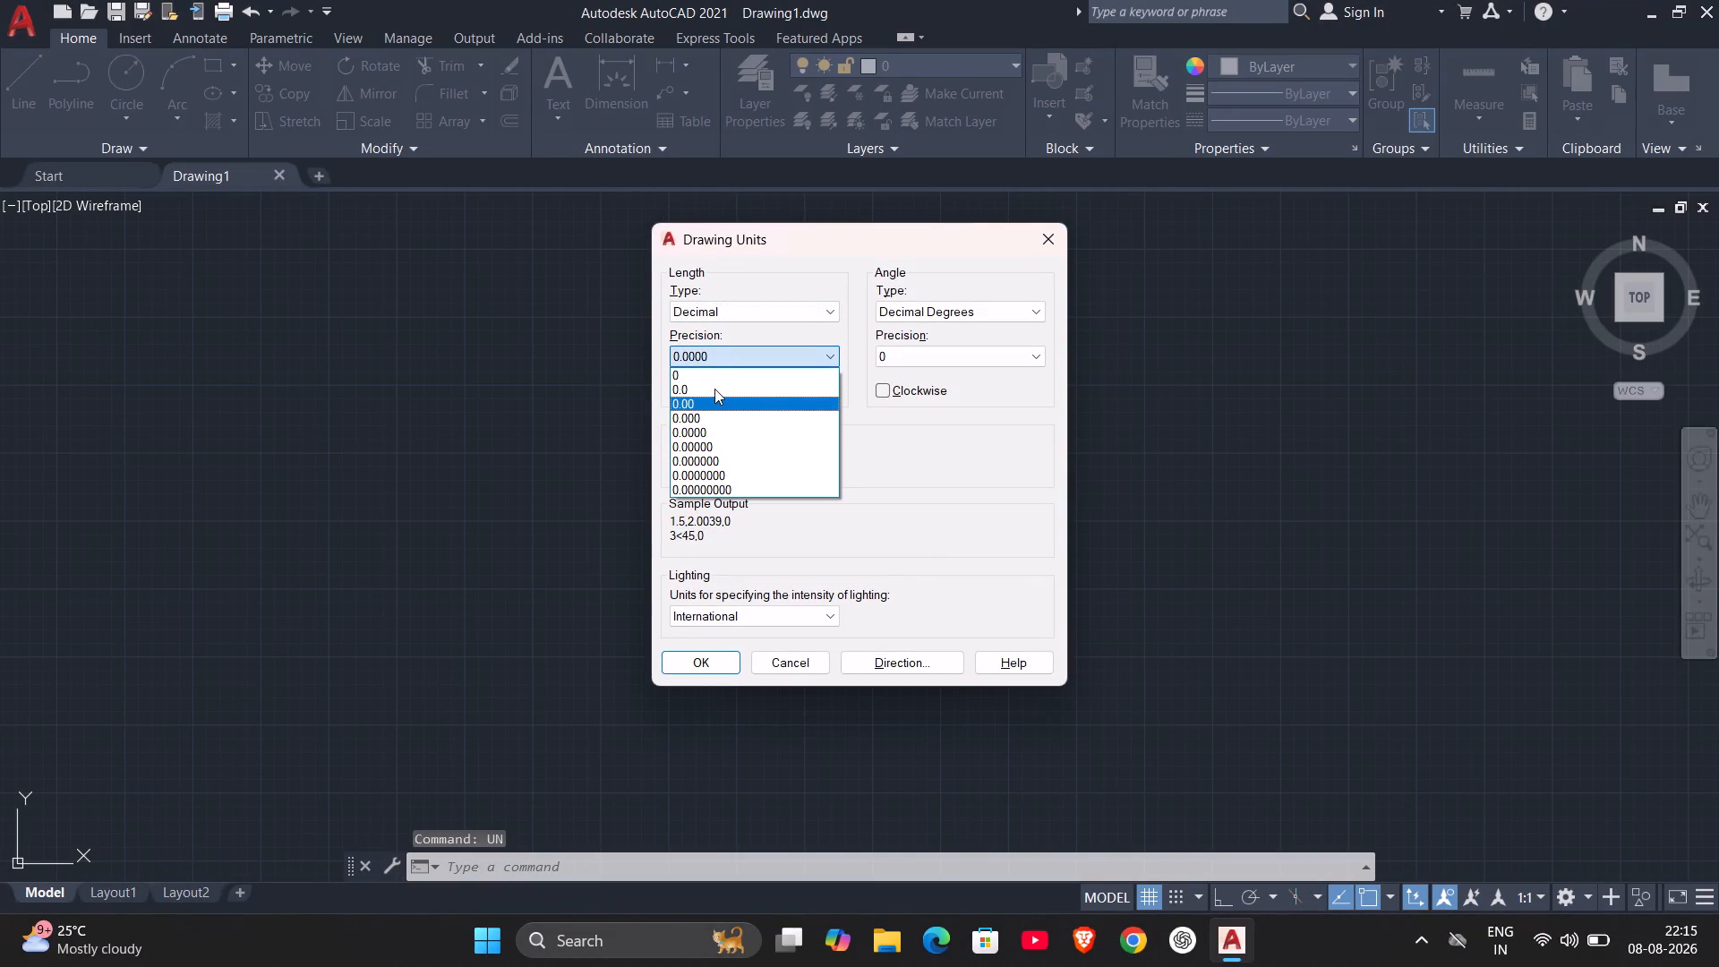
pyautogui.click(714, 389)
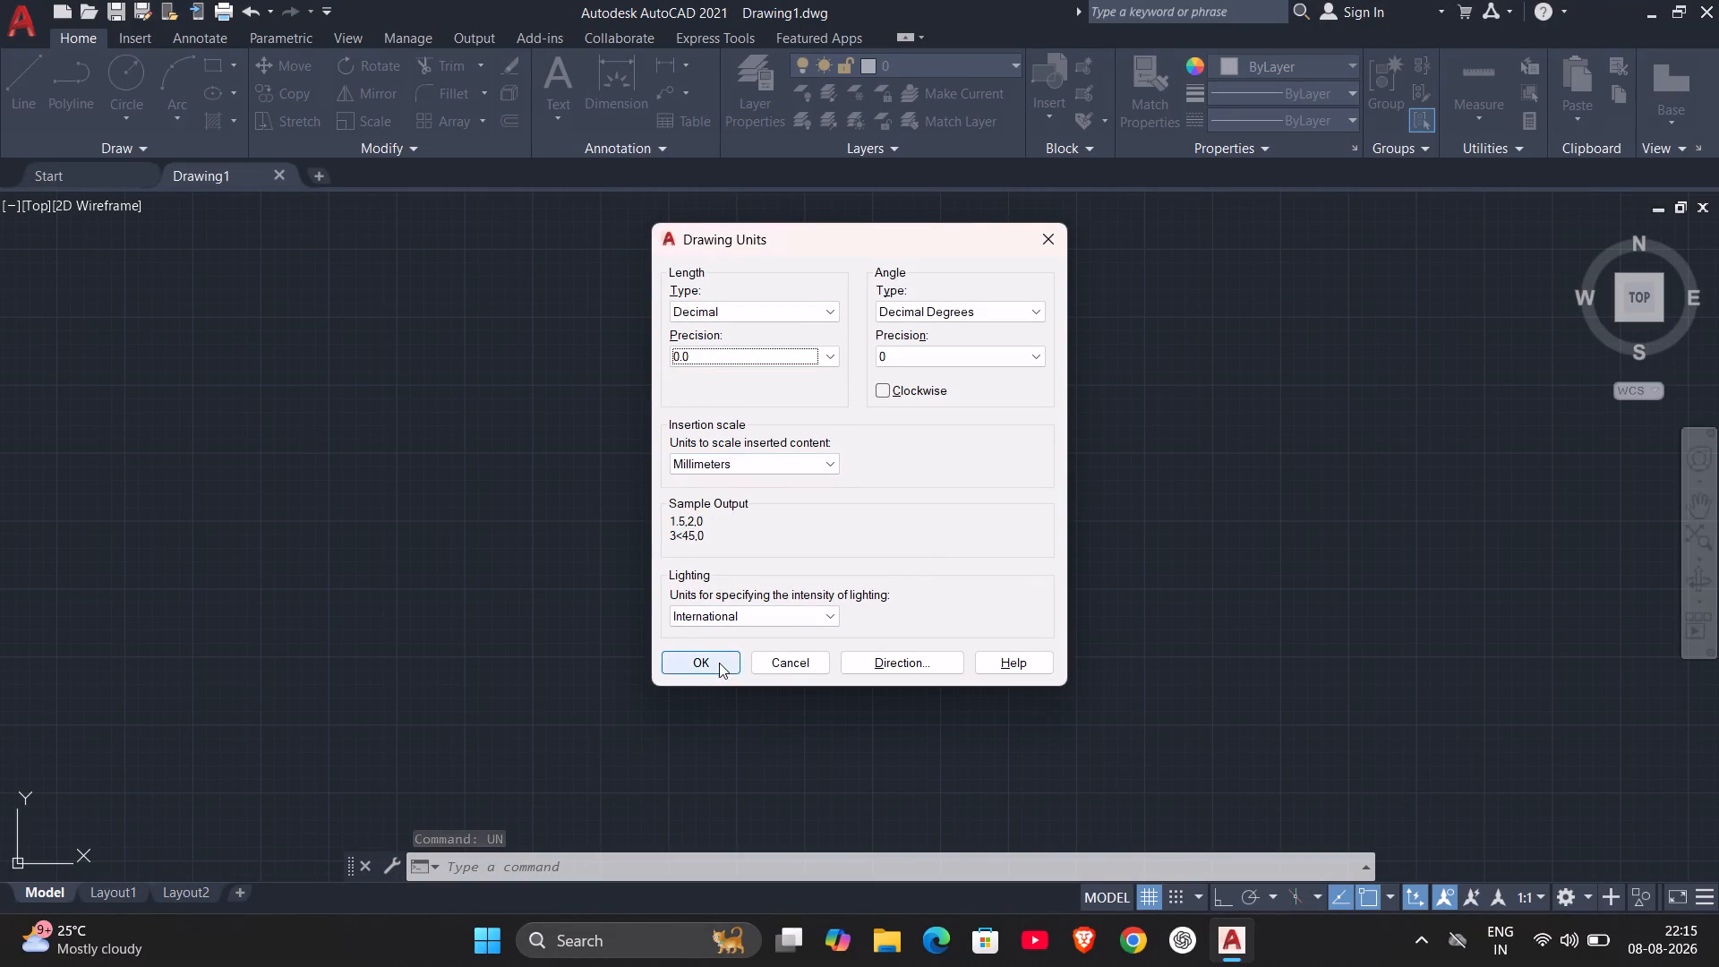
pyautogui.click(719, 662)
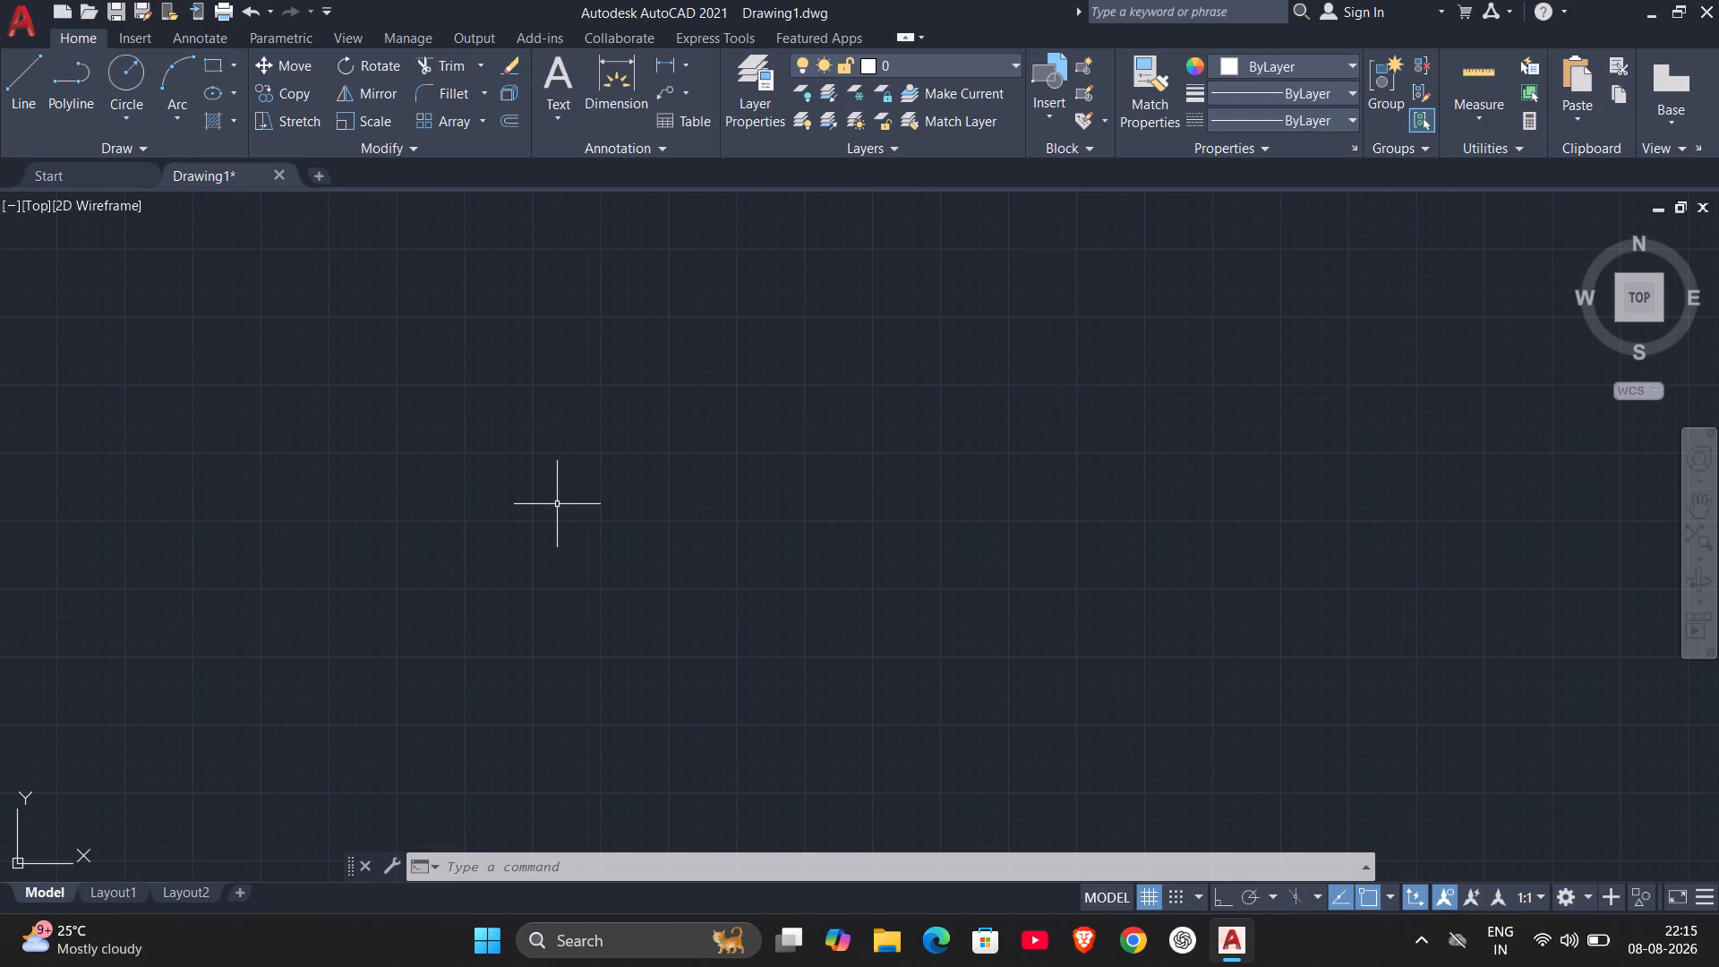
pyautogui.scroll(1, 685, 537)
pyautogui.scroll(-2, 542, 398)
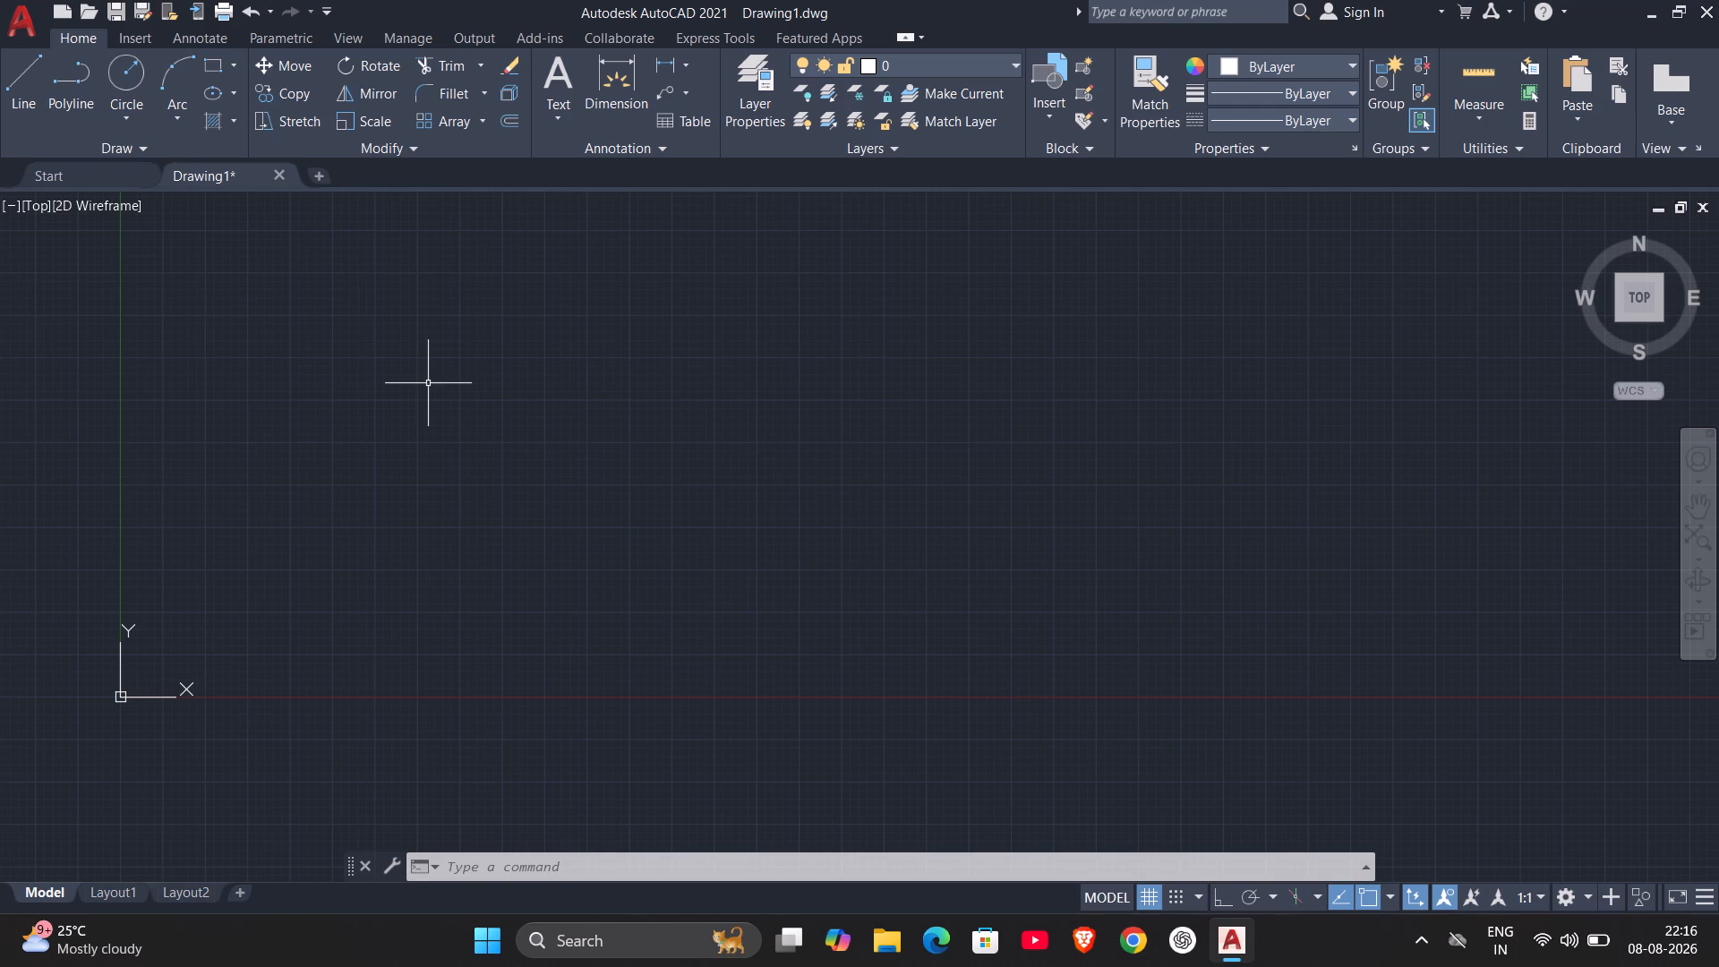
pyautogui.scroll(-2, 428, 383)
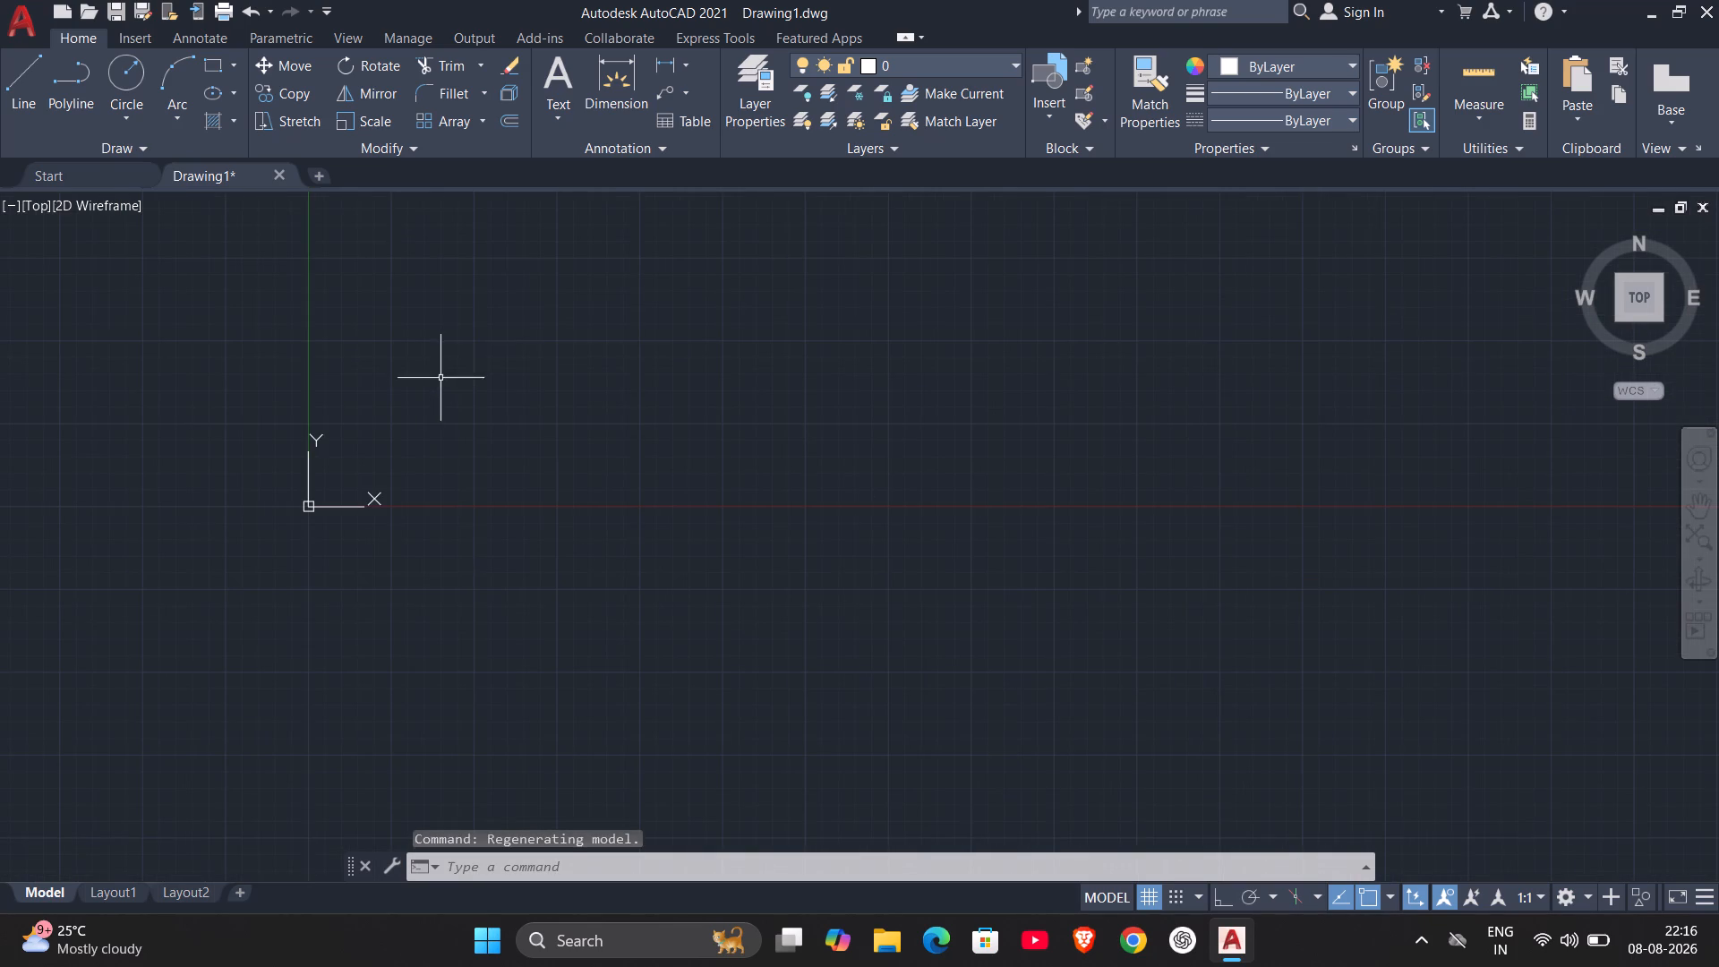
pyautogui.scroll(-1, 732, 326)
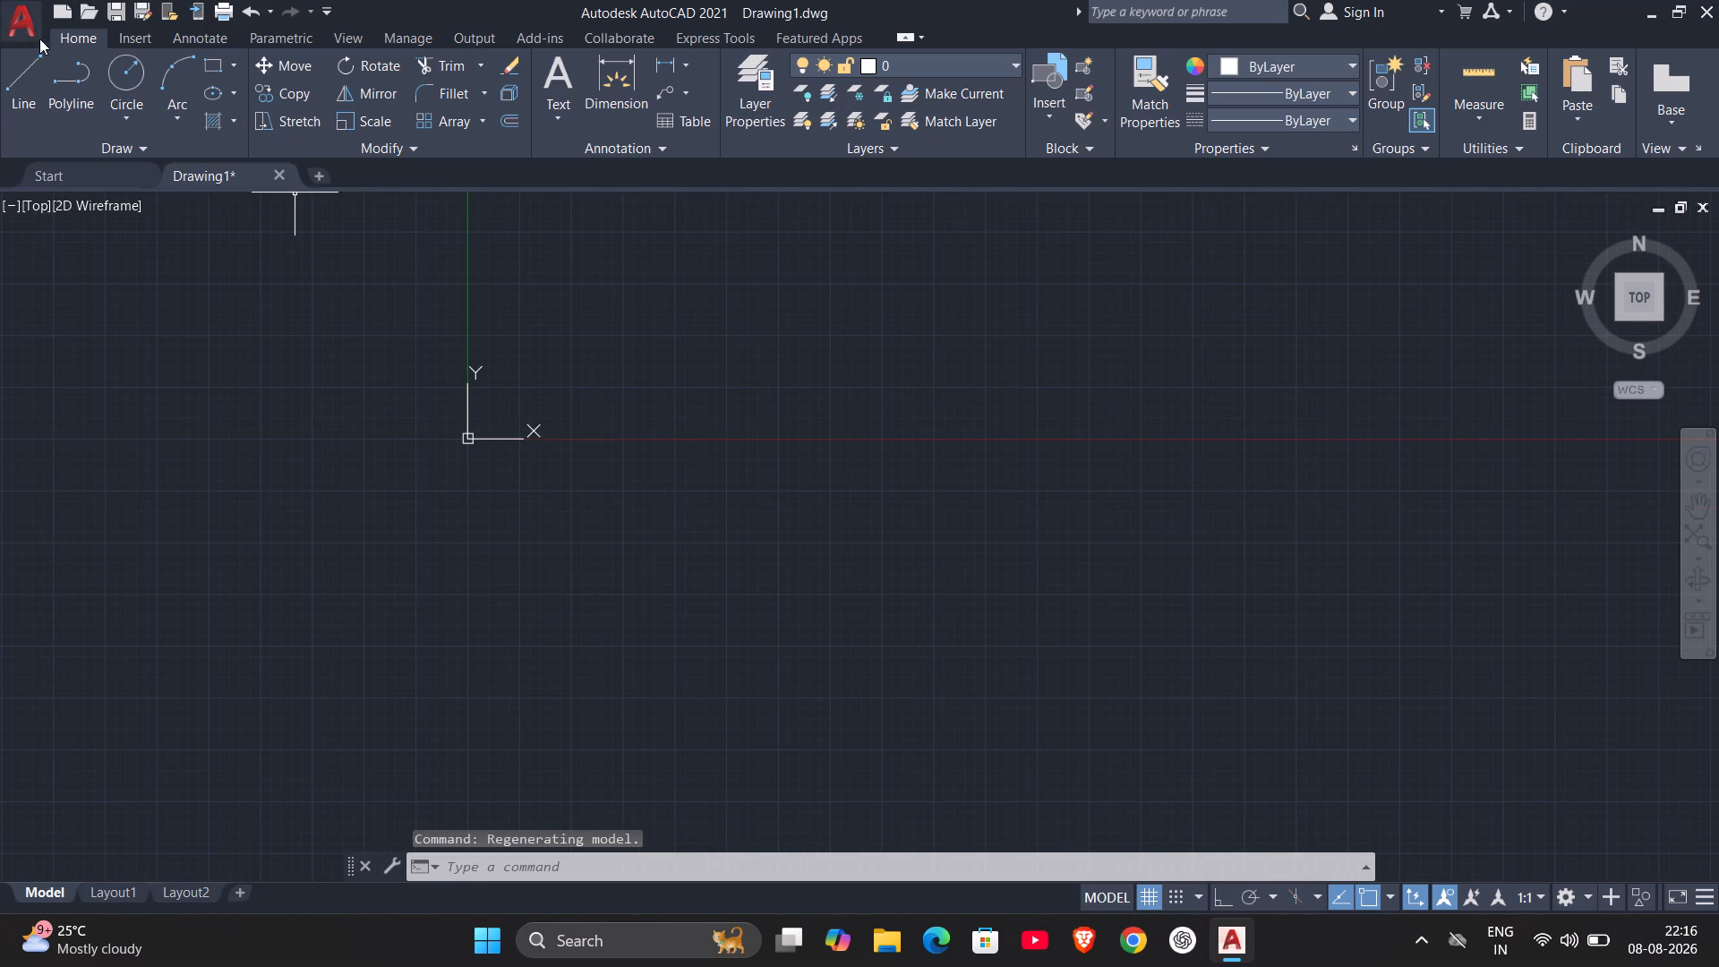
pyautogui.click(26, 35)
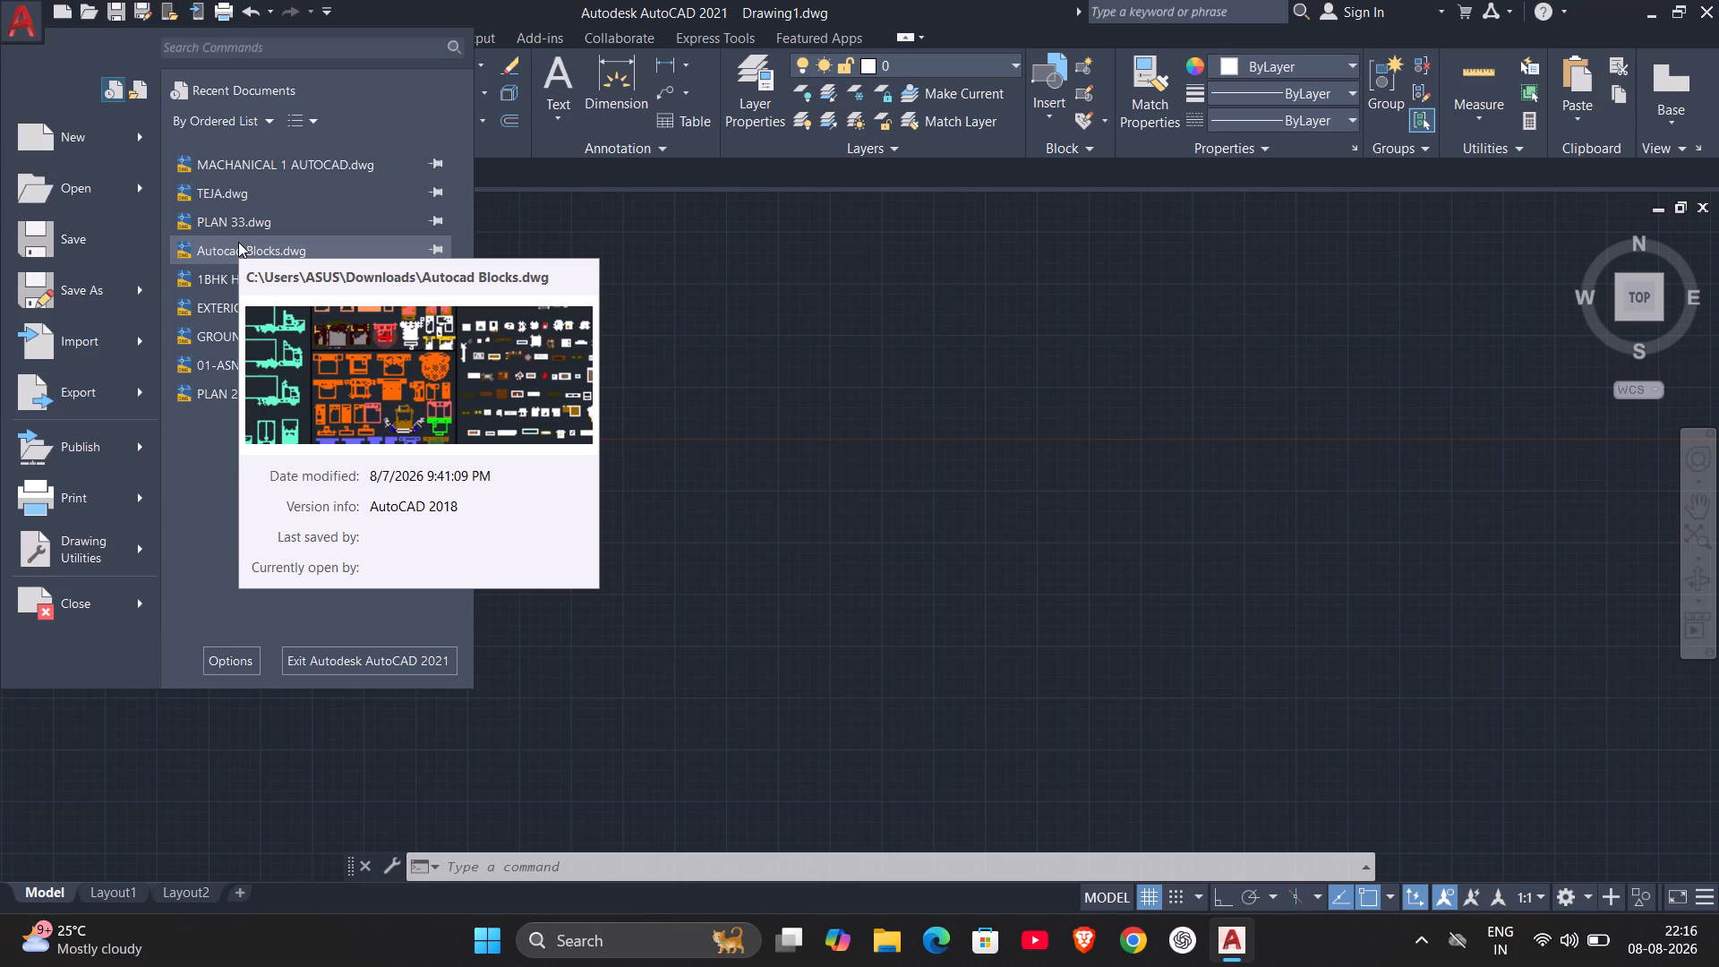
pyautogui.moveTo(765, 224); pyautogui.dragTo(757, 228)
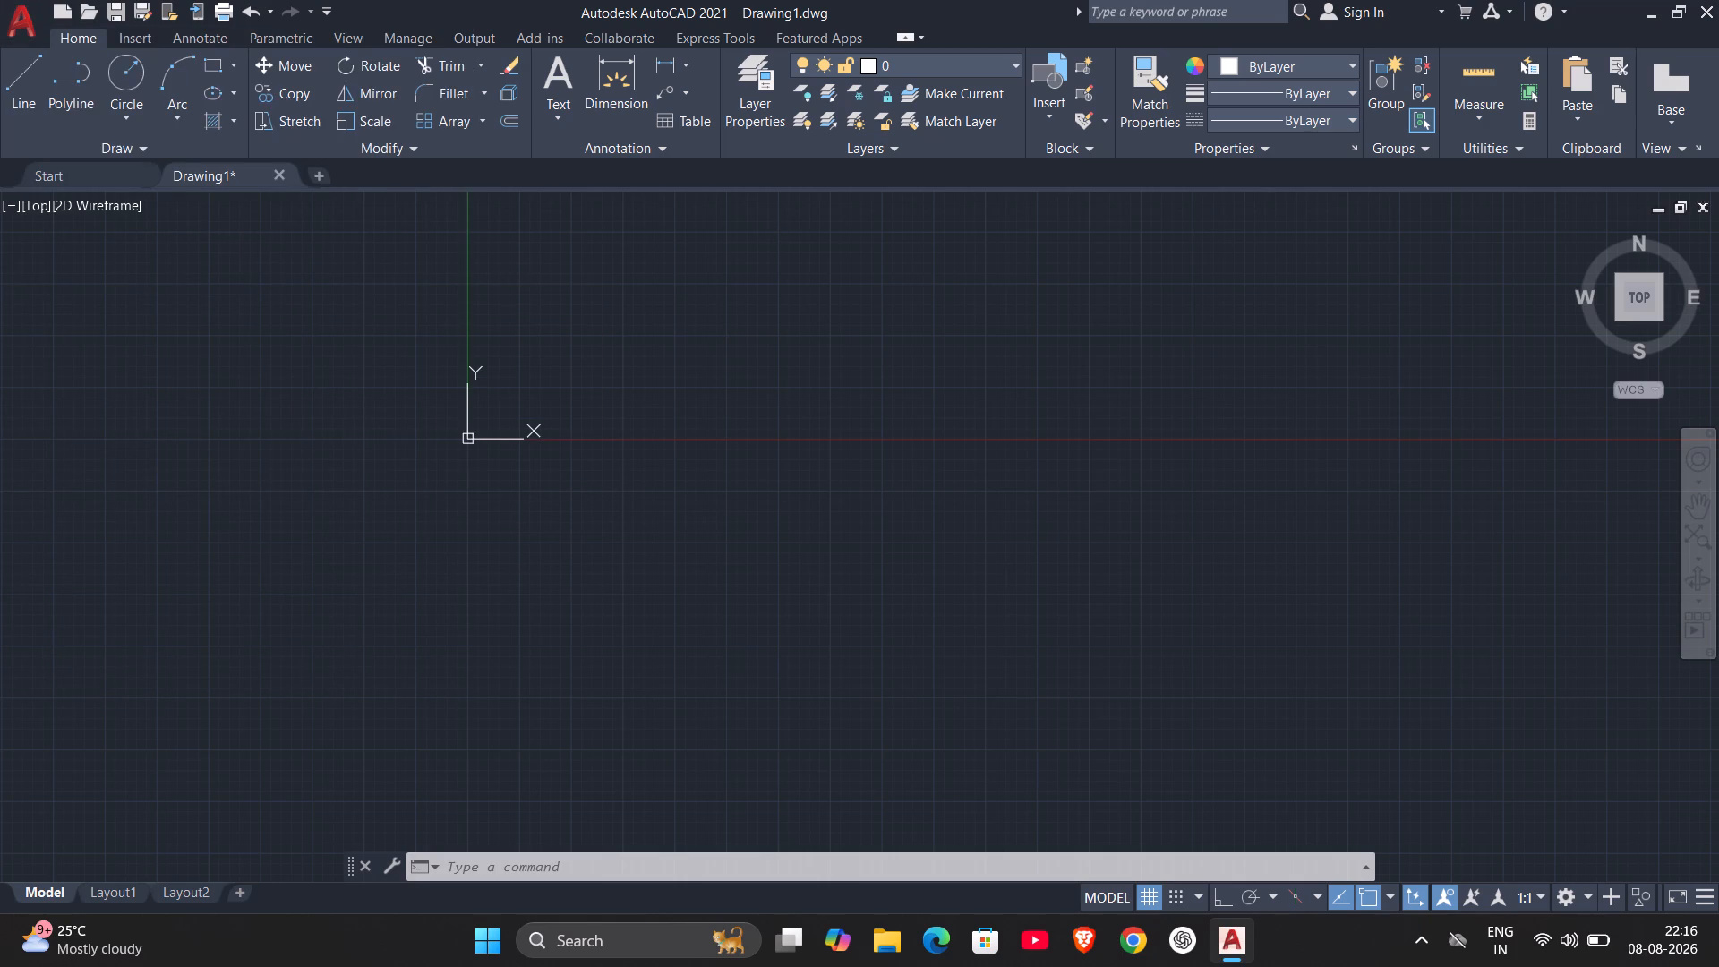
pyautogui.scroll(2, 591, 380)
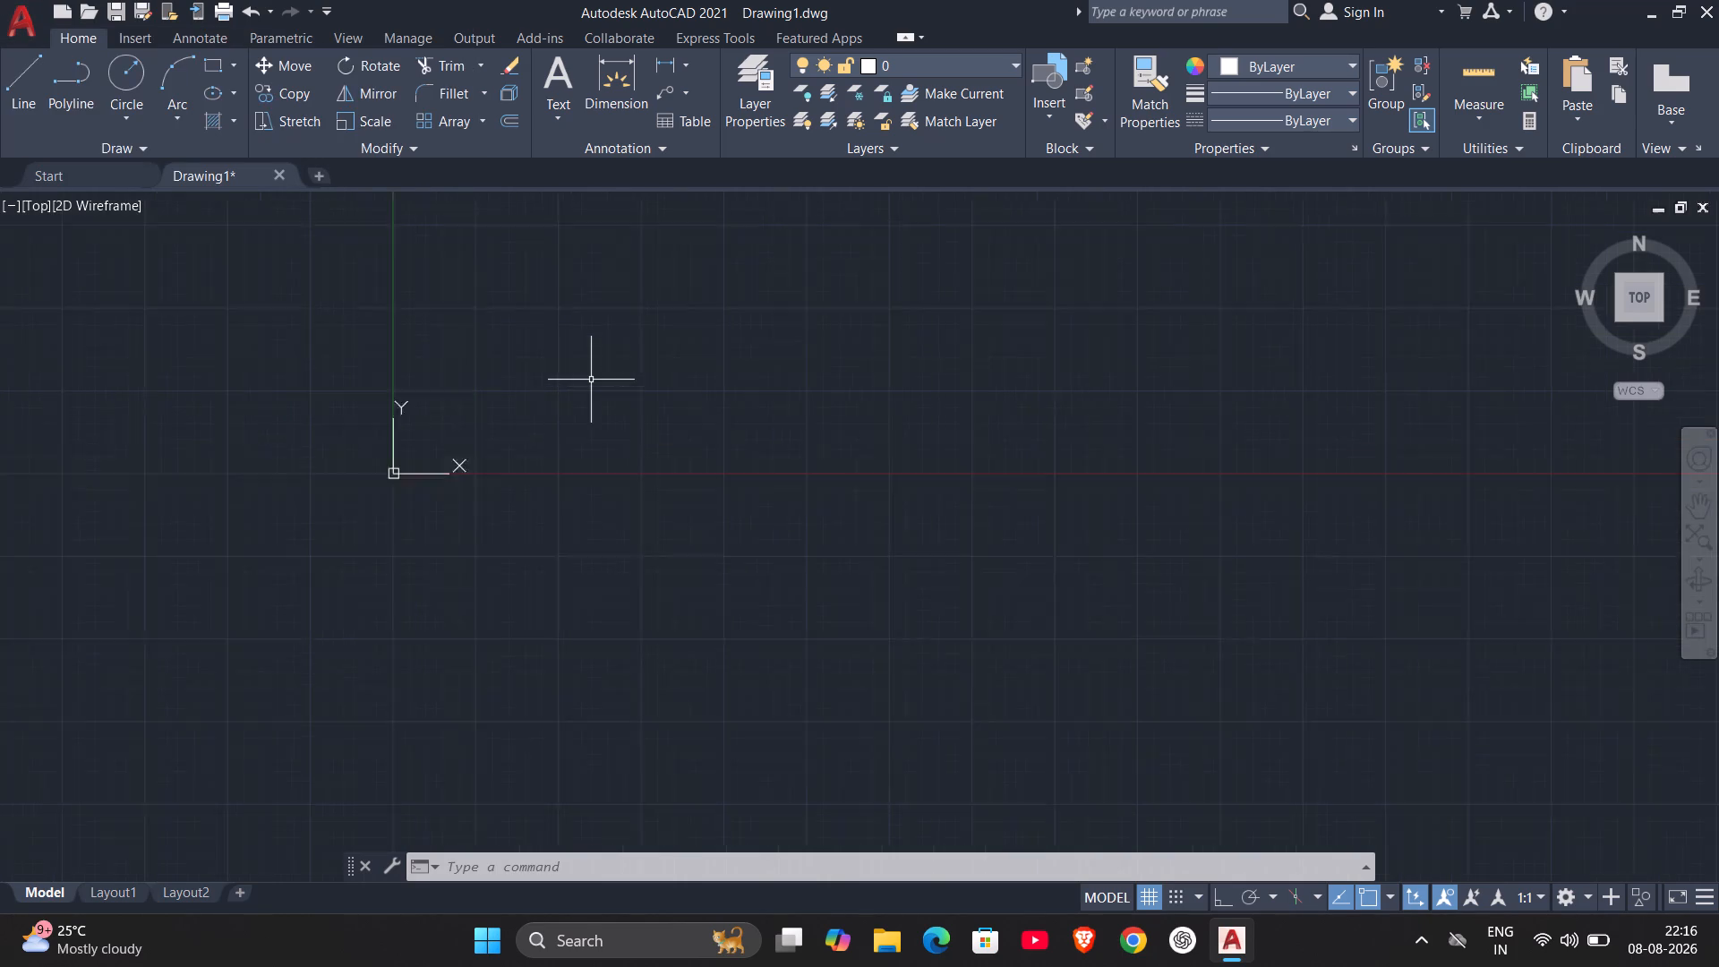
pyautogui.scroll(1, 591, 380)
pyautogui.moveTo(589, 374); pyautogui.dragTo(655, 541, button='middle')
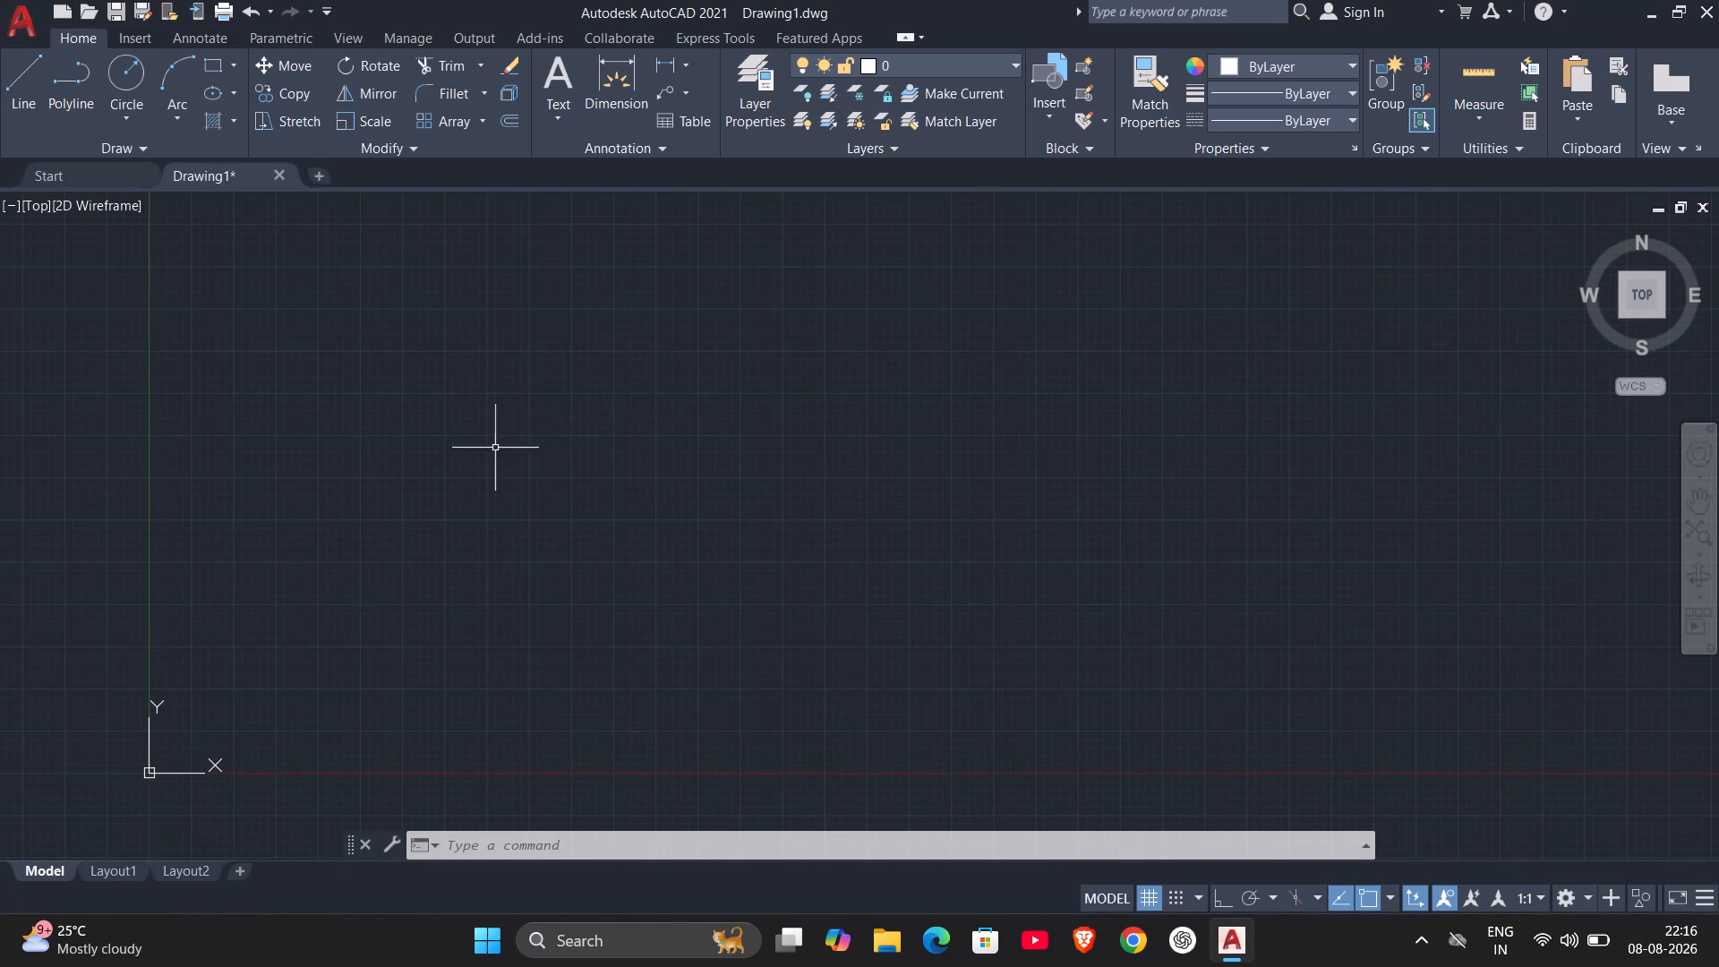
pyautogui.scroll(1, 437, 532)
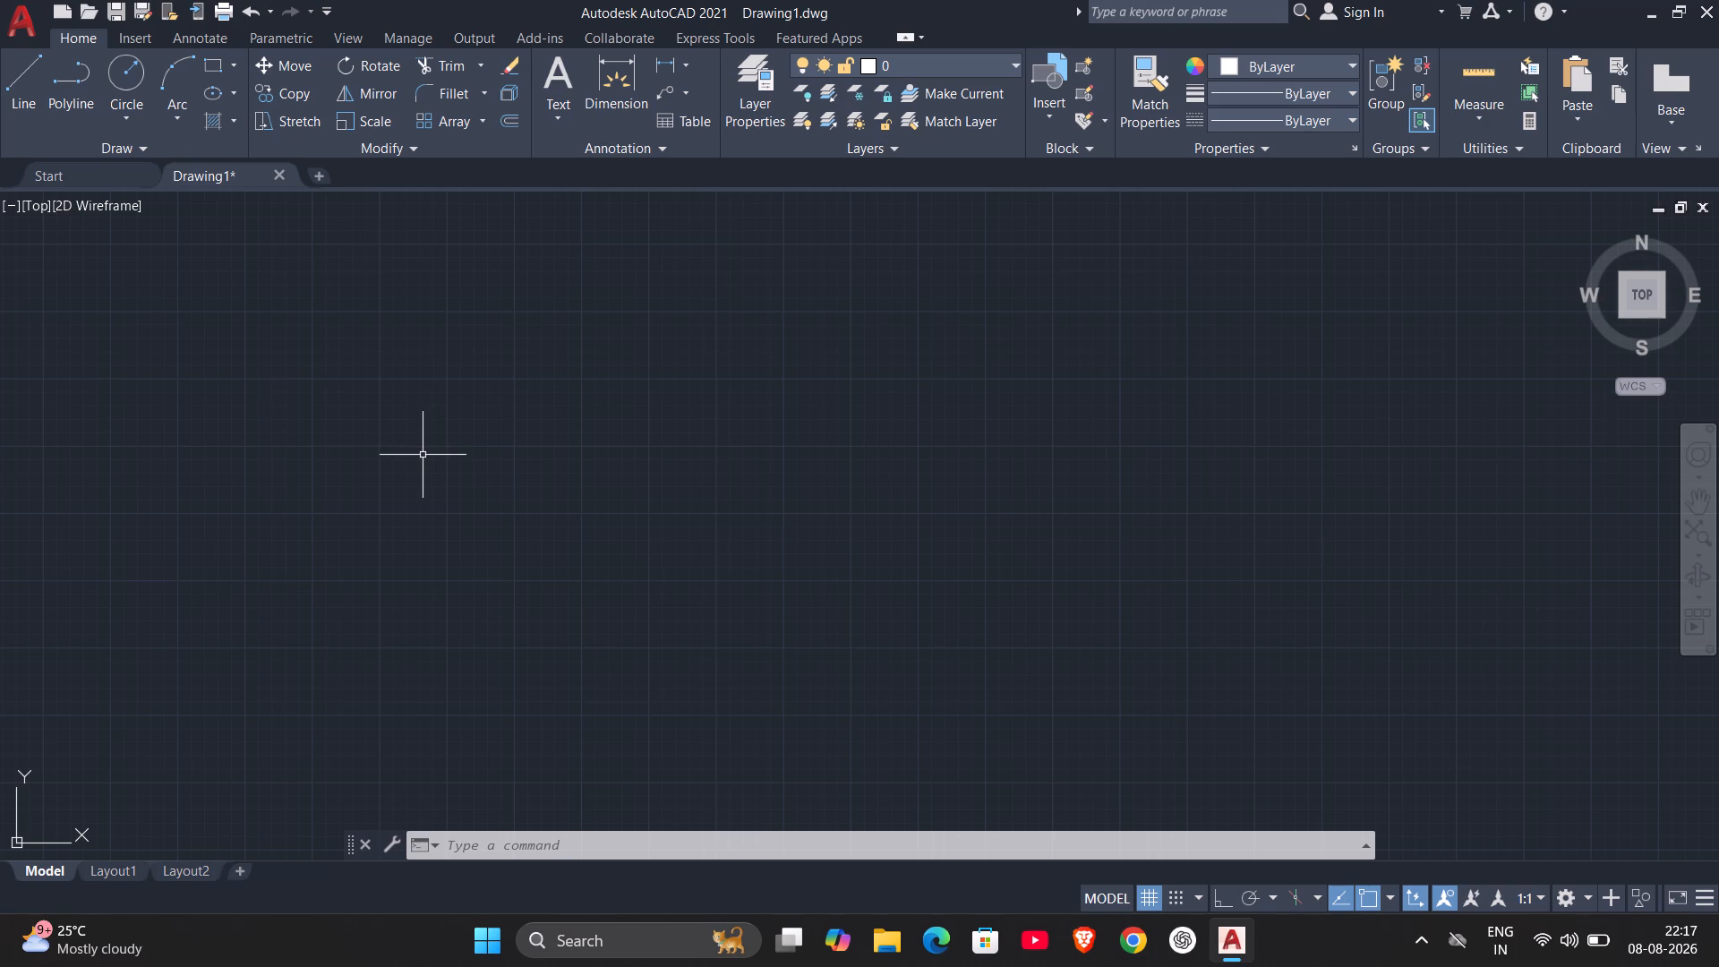
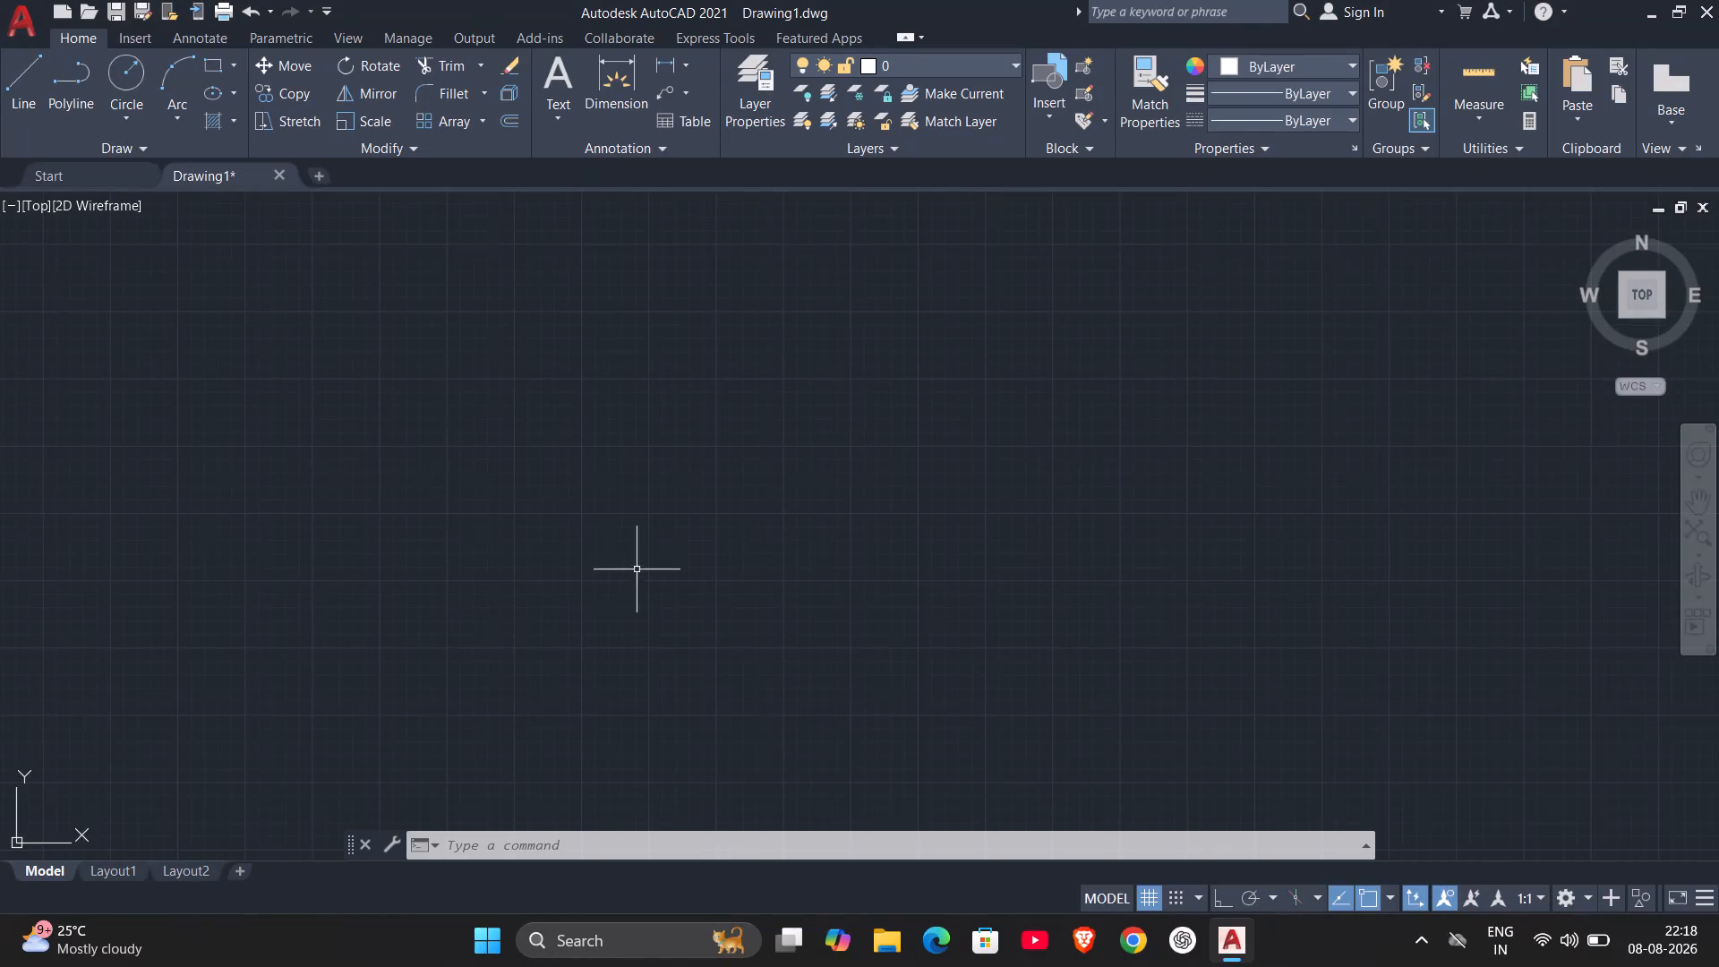
# Set the drawing's insertion scale units to Feet.
pyautogui.press('u')
pyautogui.press('n')
pyautogui.press('Return')
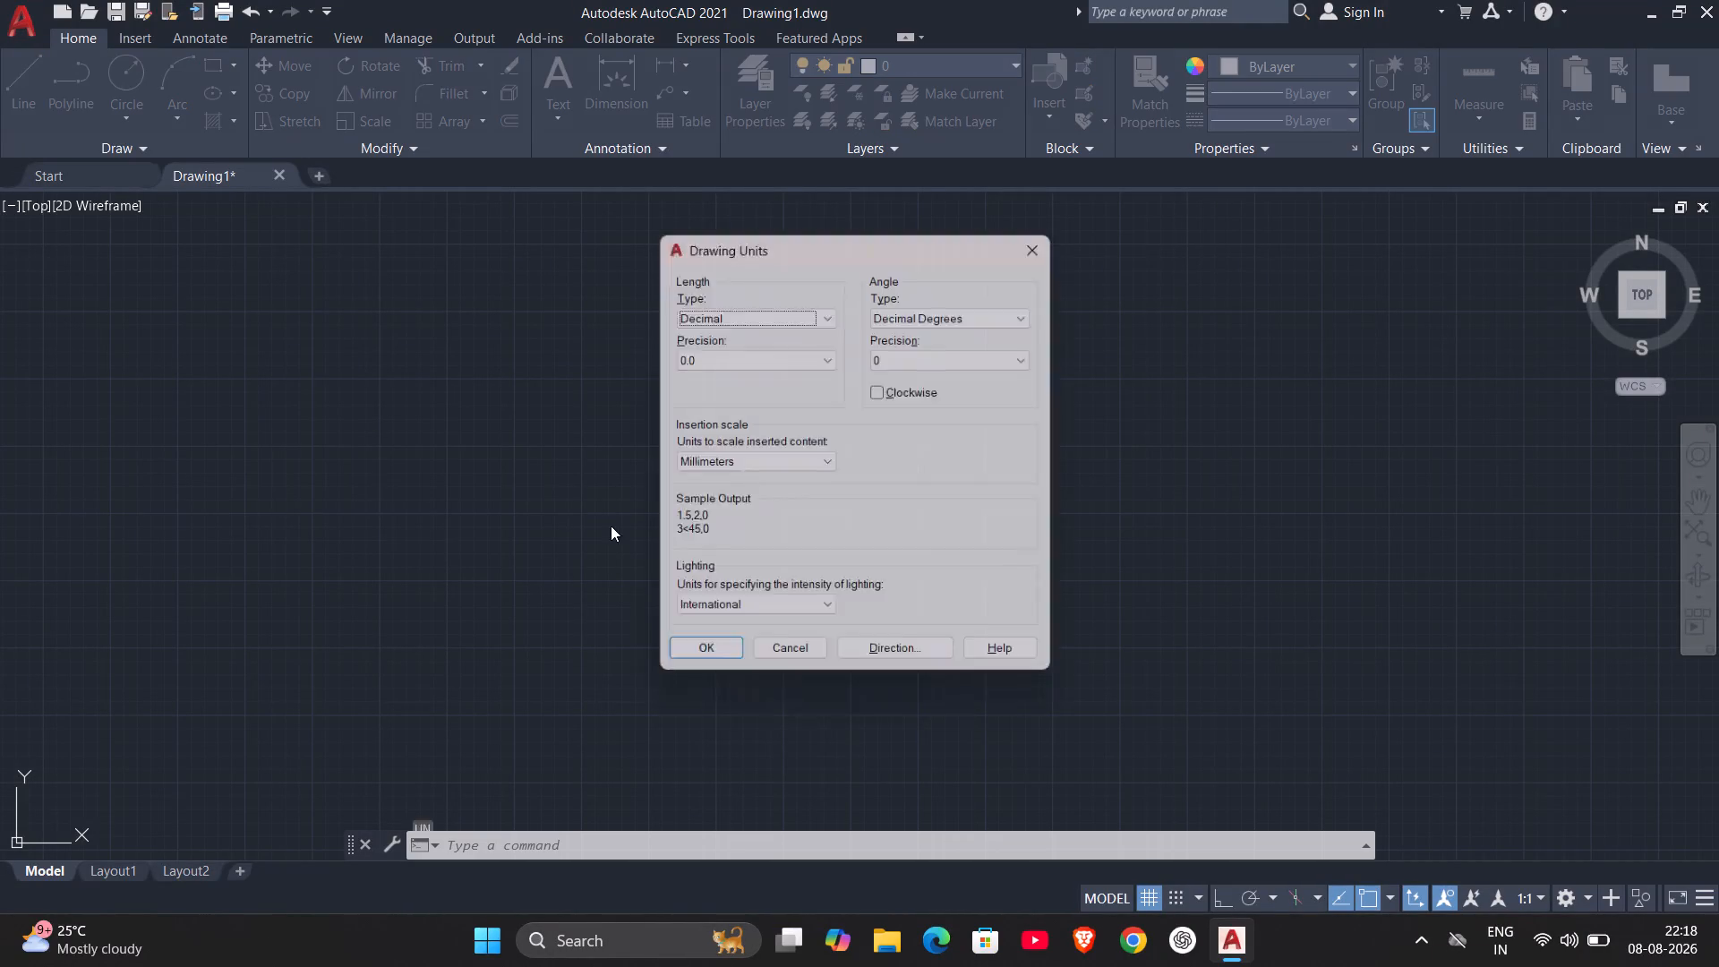
pyautogui.click(736, 461)
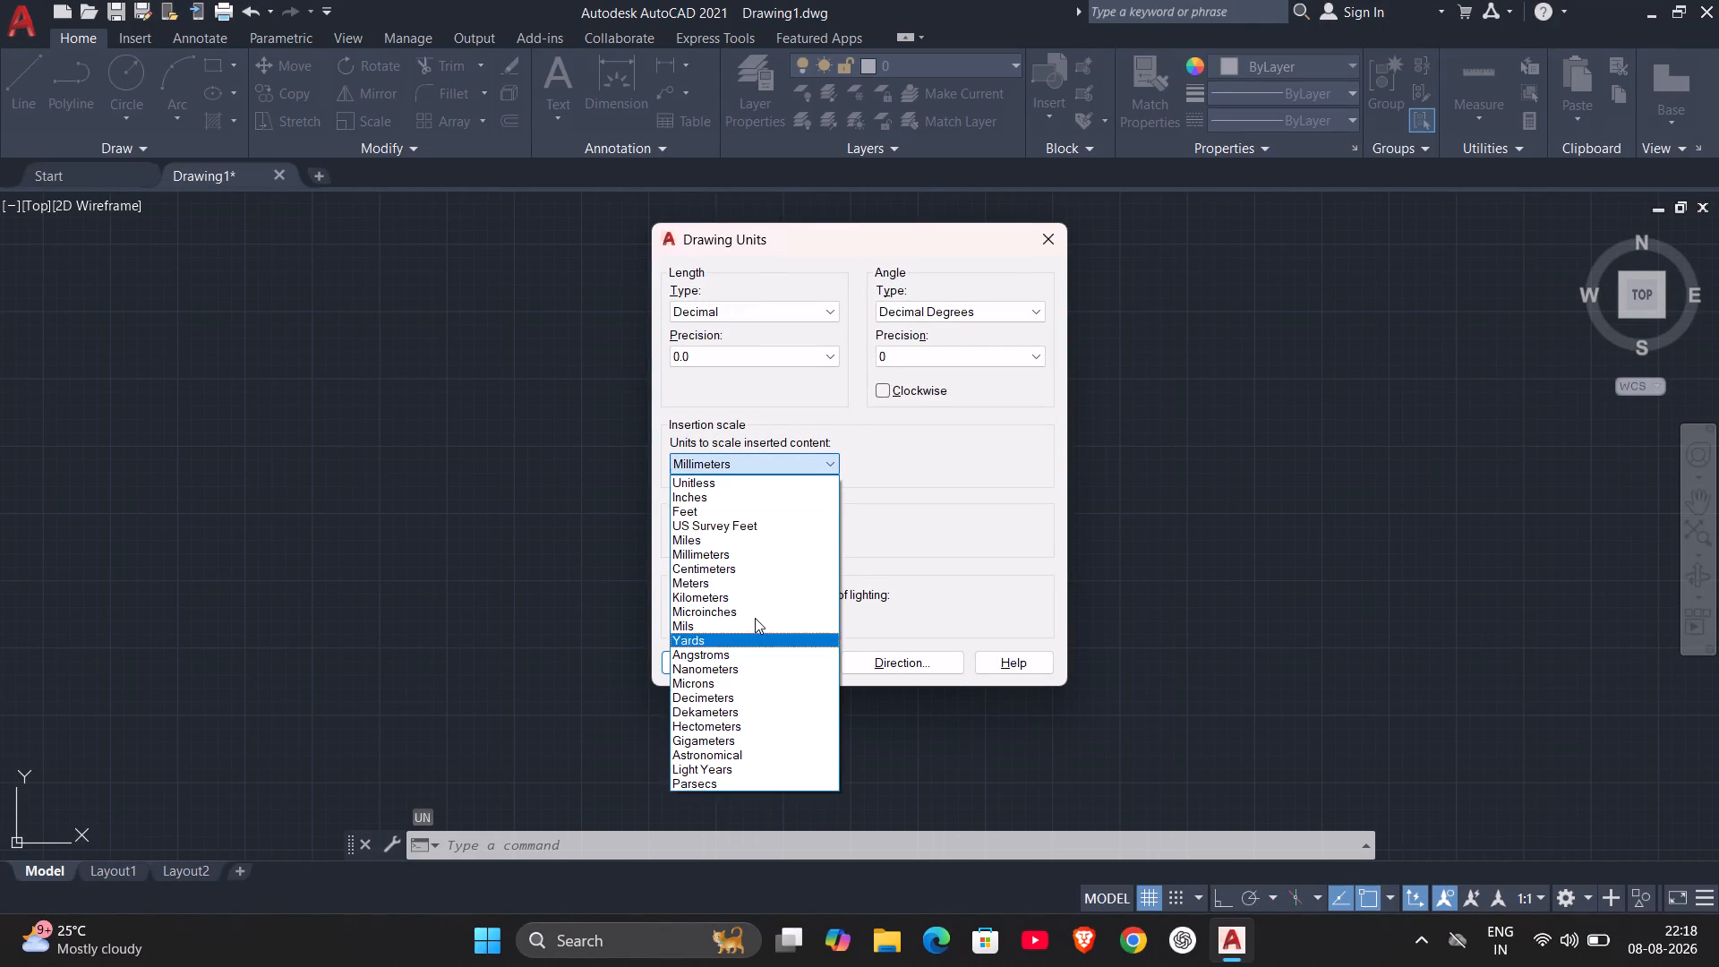
pyautogui.click(679, 509)
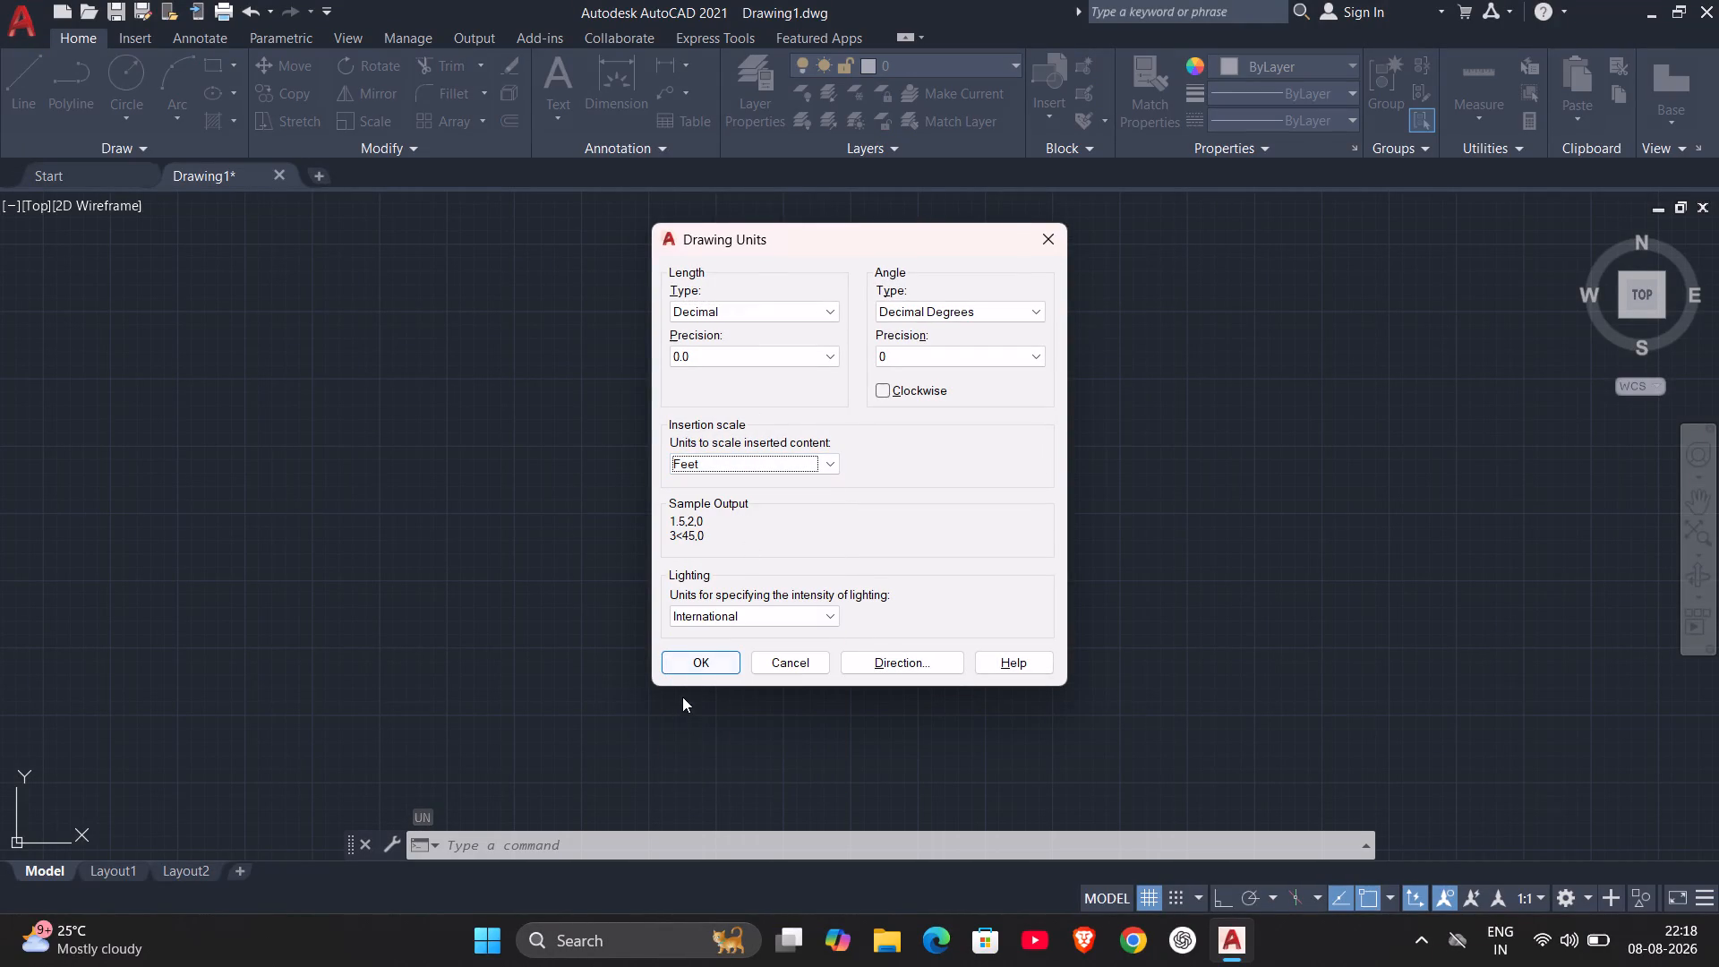
pyautogui.click(693, 666)
# Choose 0.00 as the linear precision in the ISO-25 dimension style's primary units and make that style current.
pyautogui.press('d')
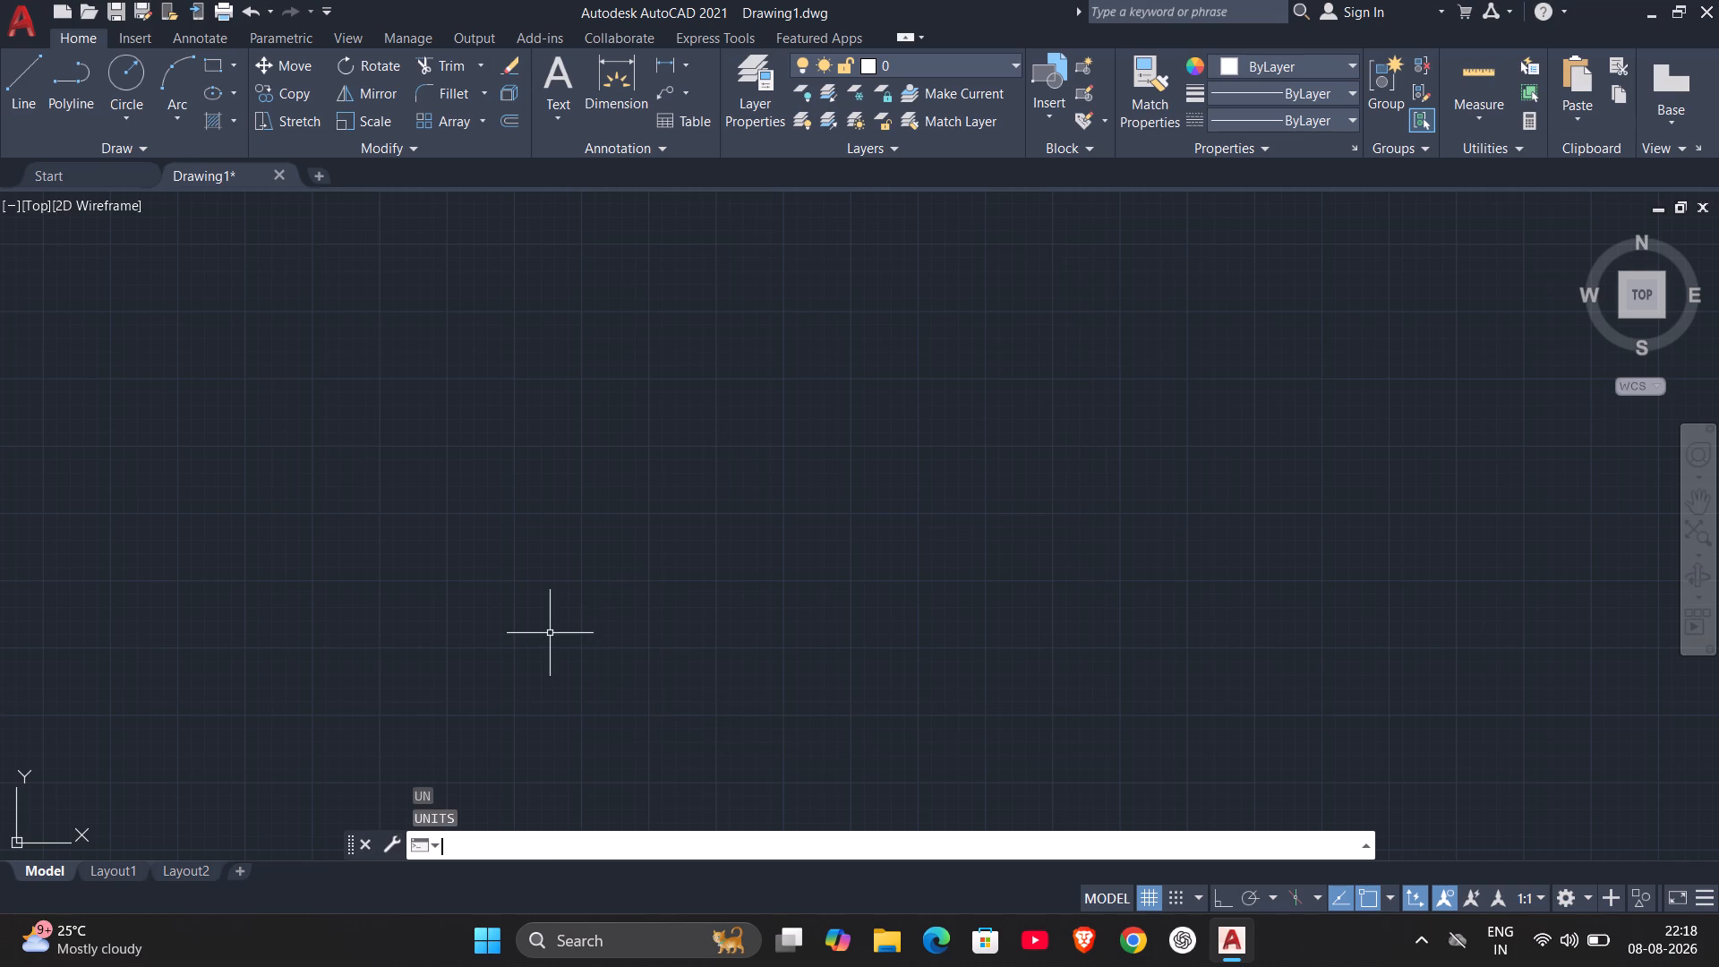
pyautogui.press('Return')
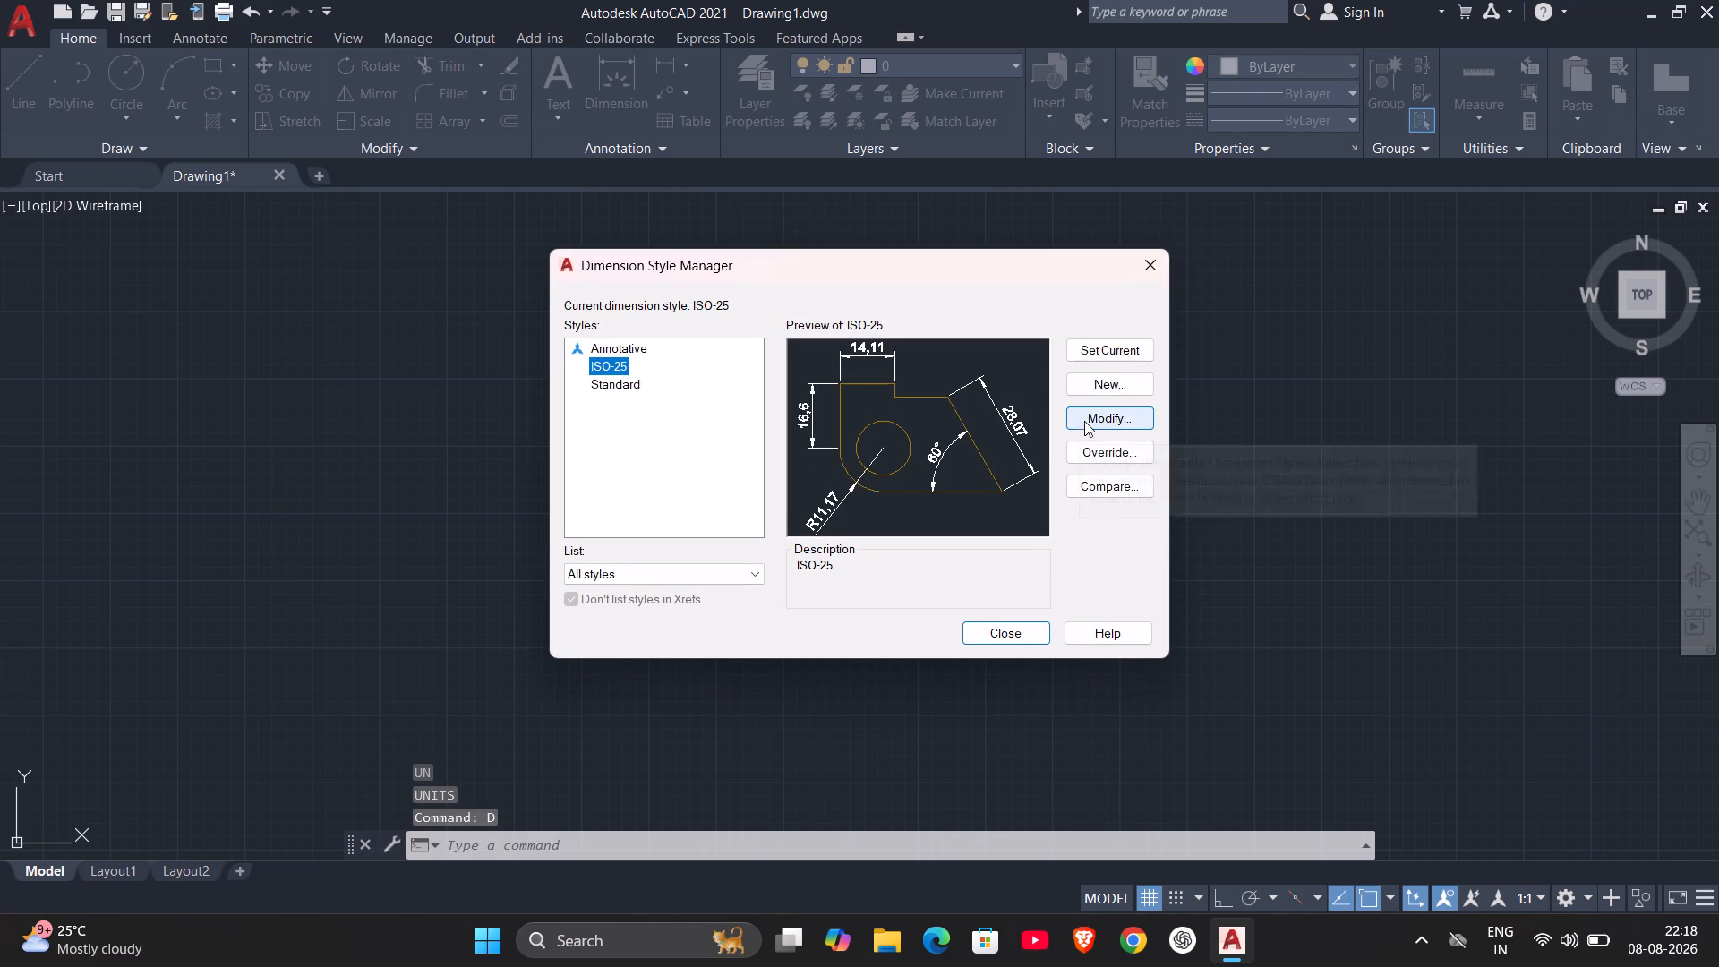
pyautogui.click(1084, 421)
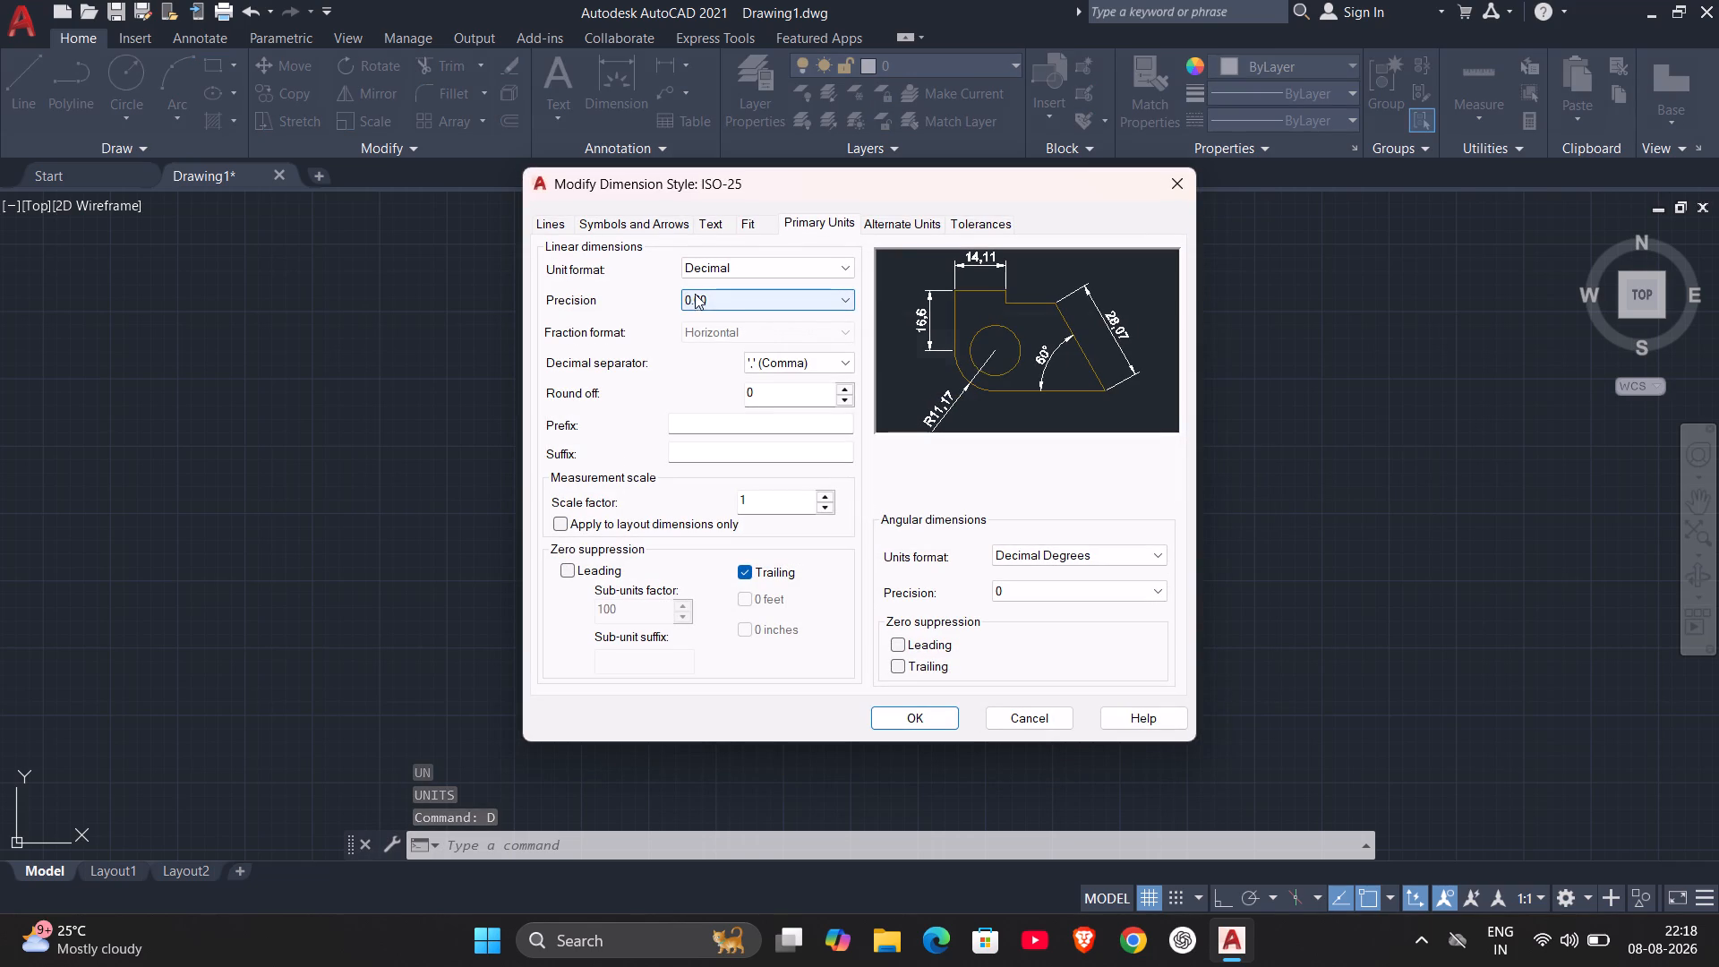
pyautogui.click(706, 300)
pyautogui.moveTo(698, 336); pyautogui.dragTo(693, 347)
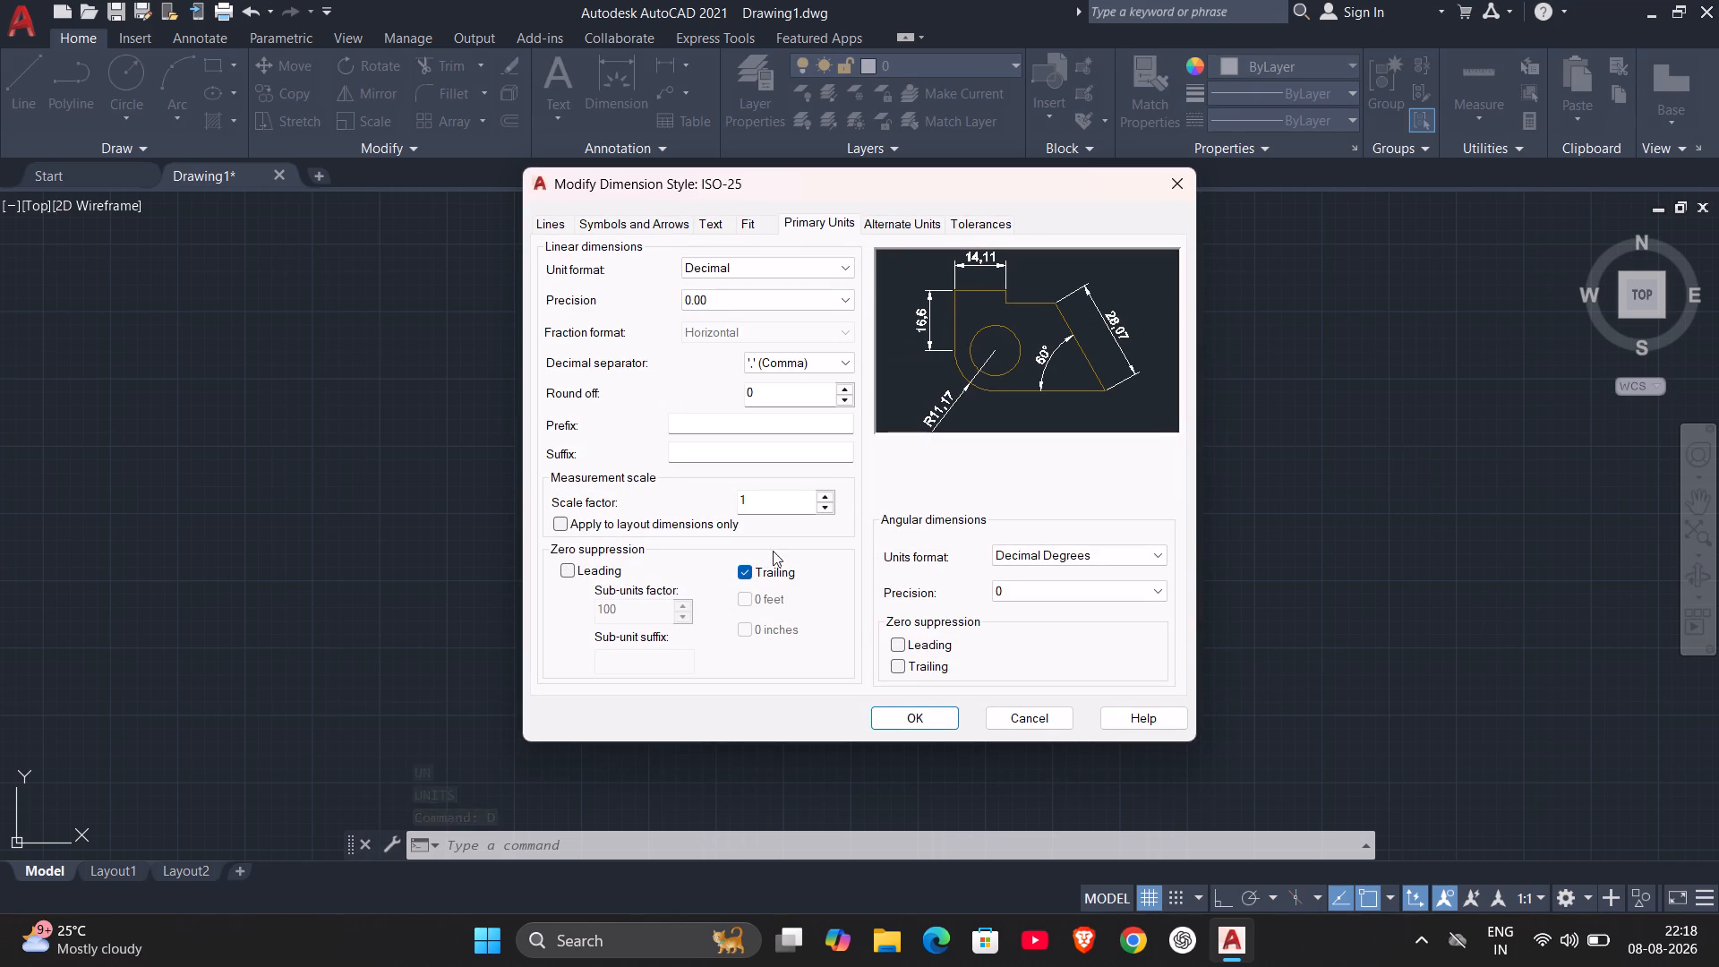
pyautogui.click(919, 717)
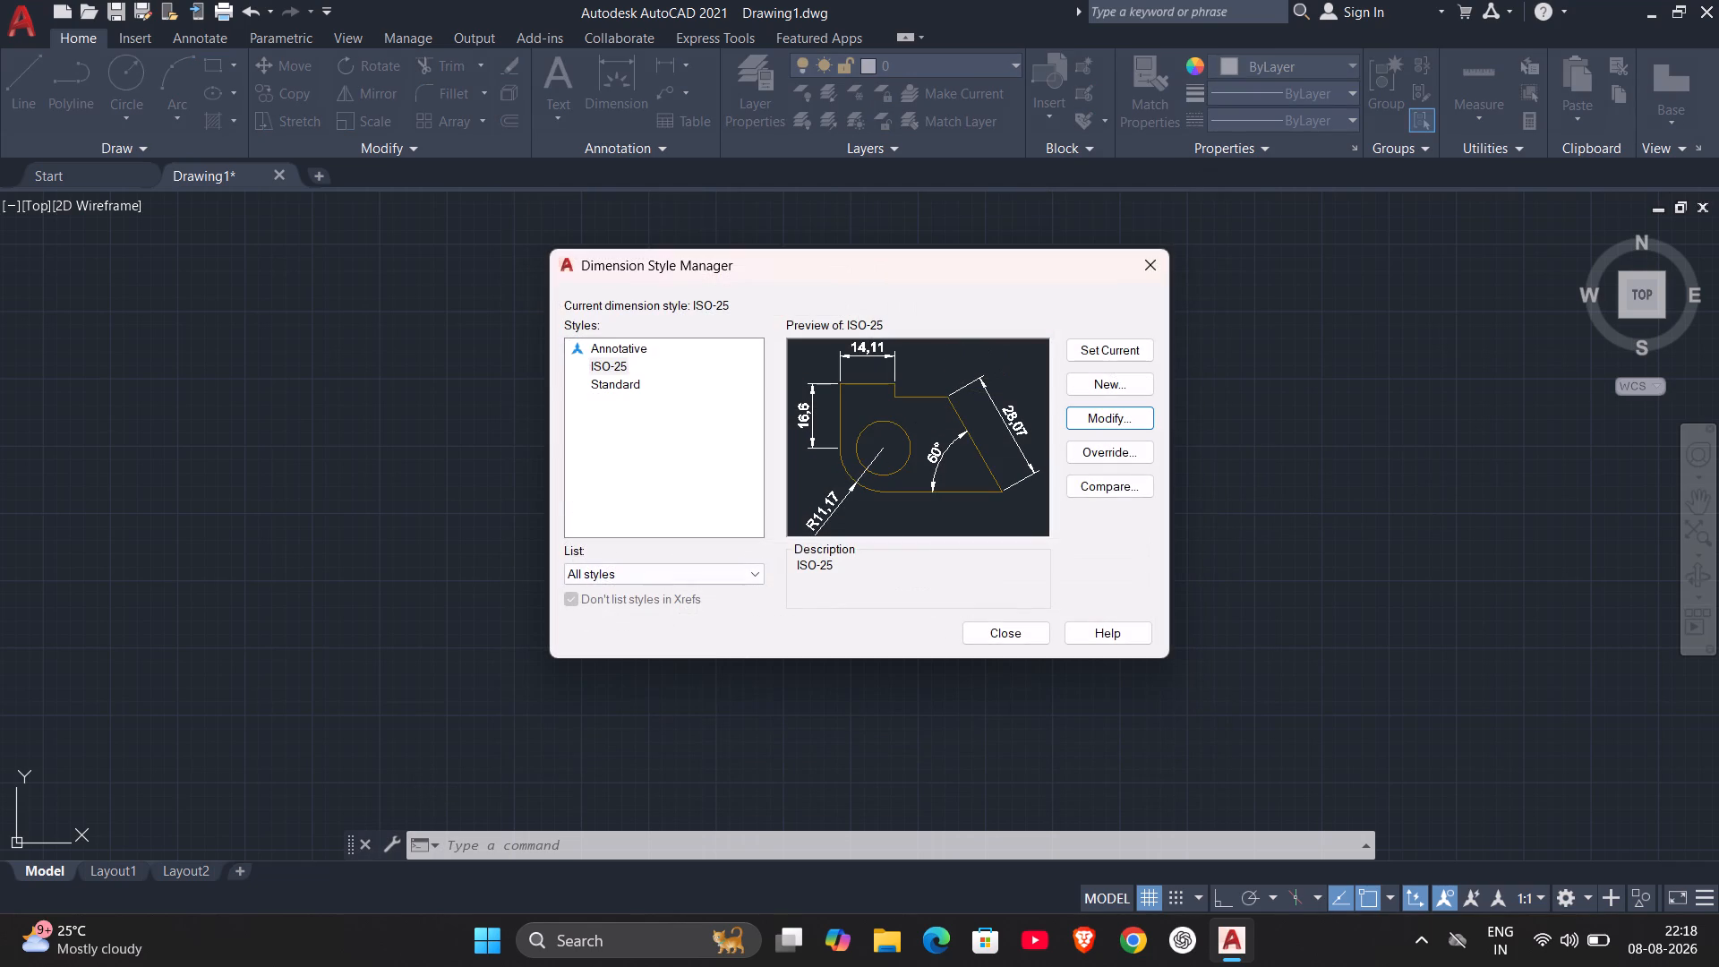
pyautogui.click(1100, 354)
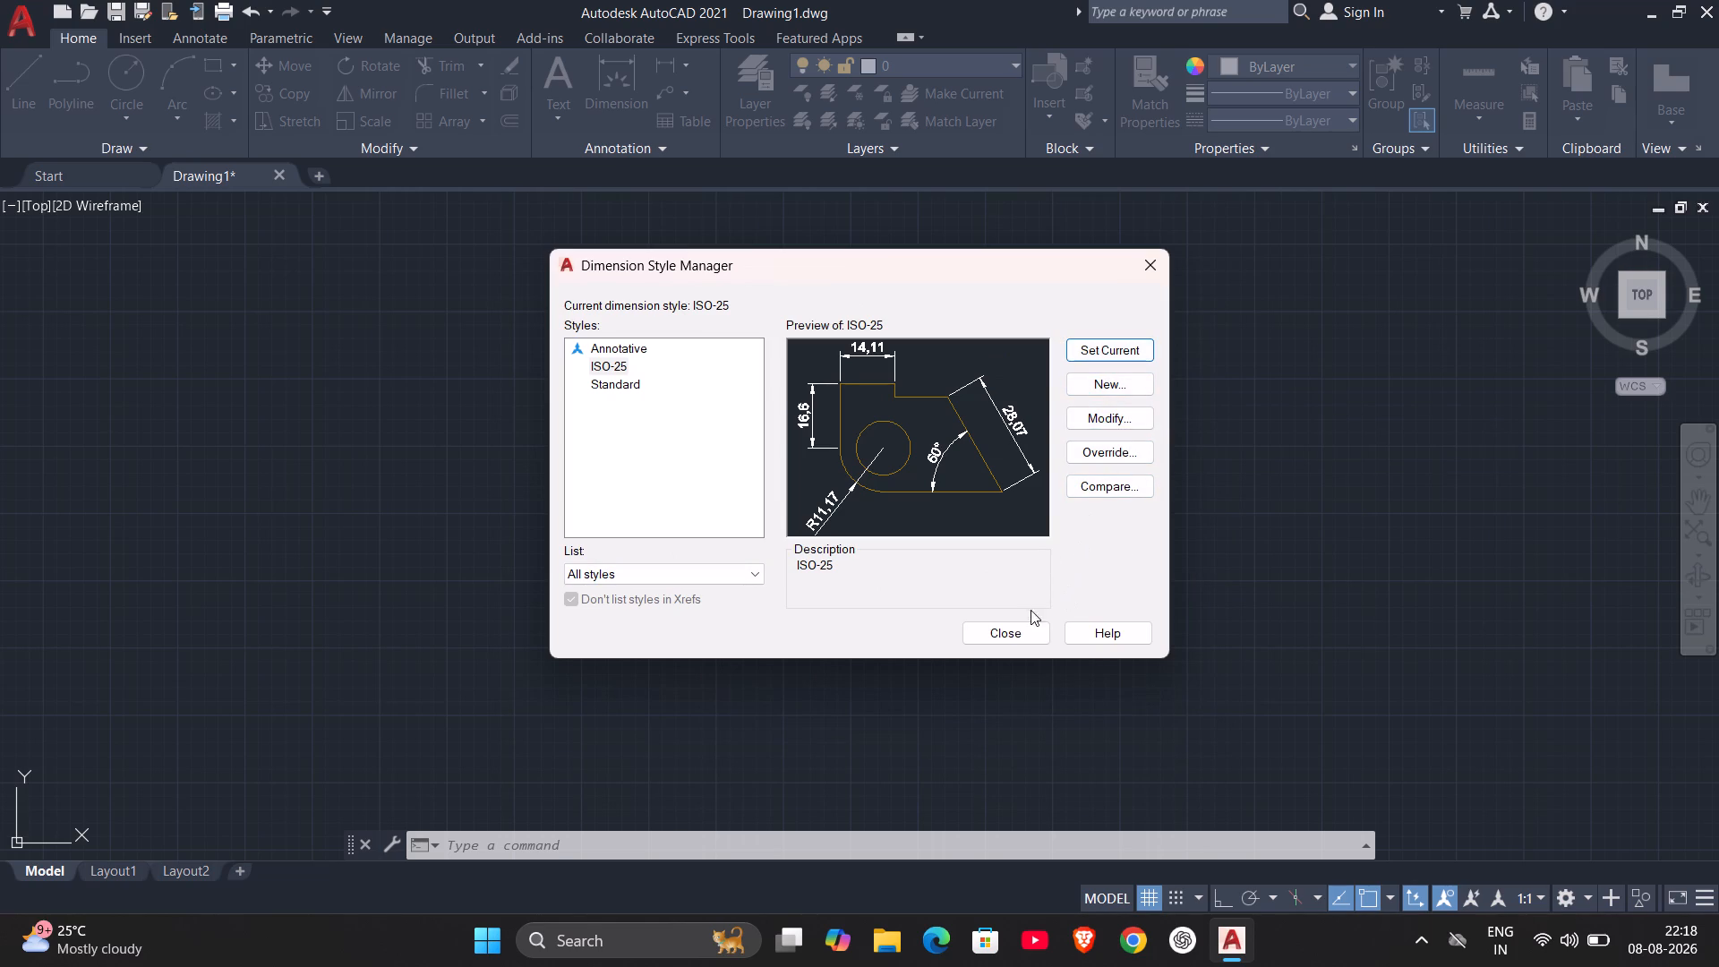
pyautogui.click(1018, 632)
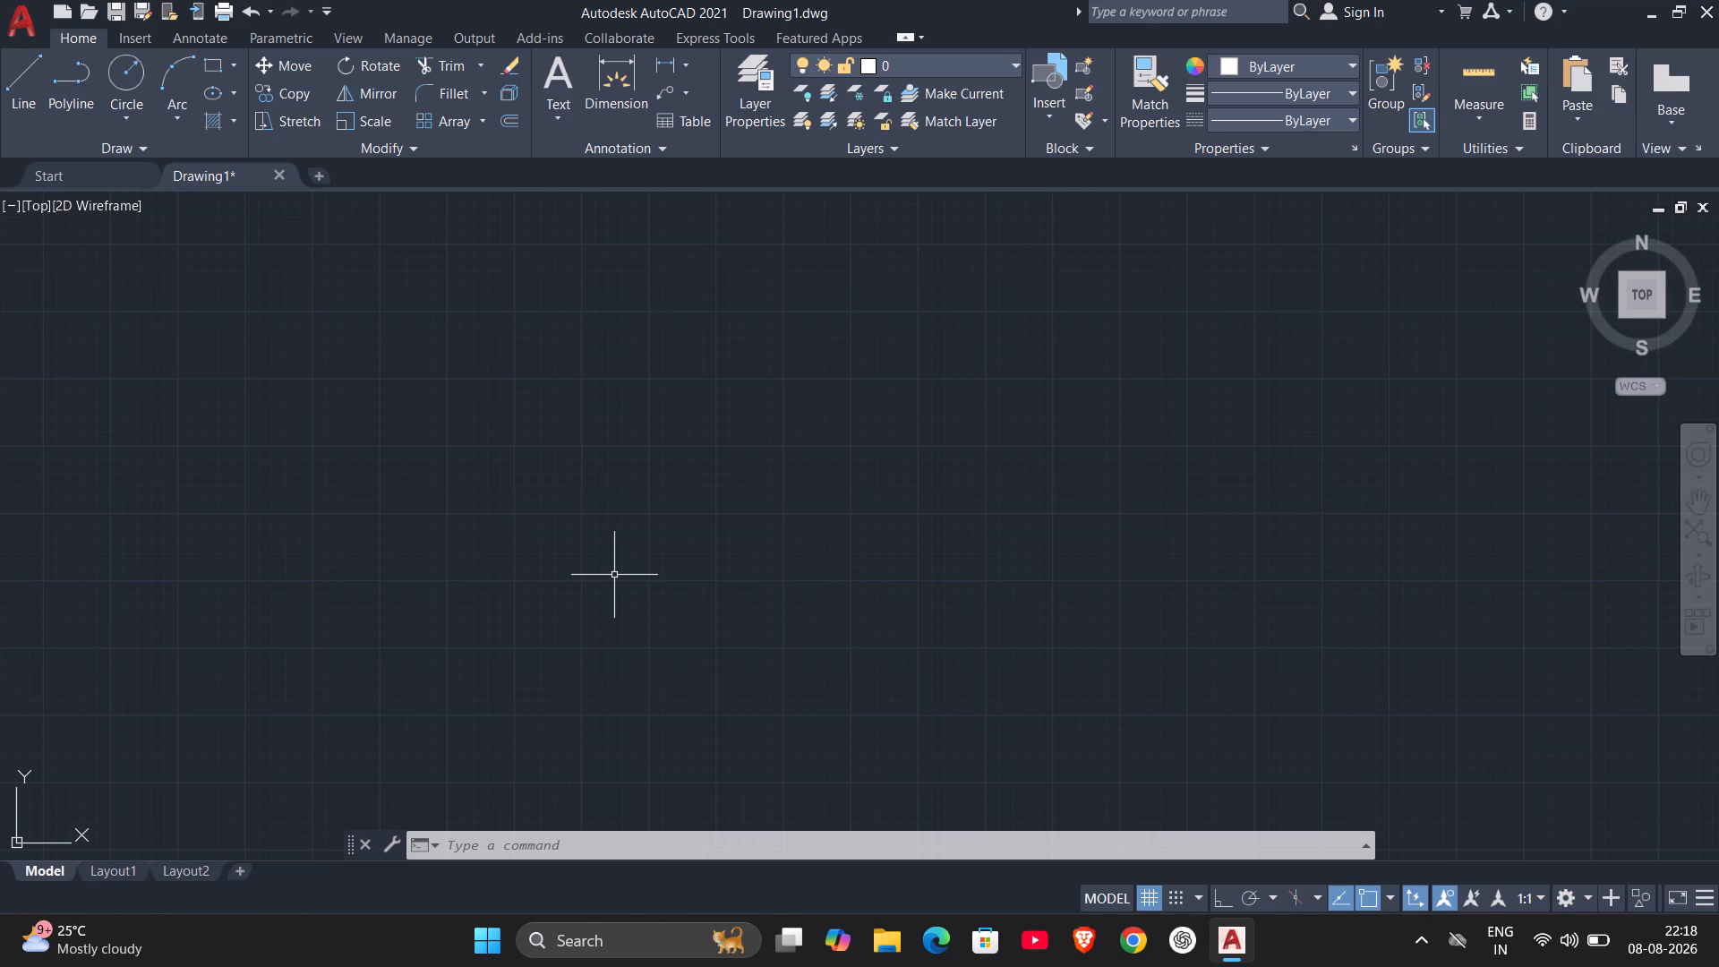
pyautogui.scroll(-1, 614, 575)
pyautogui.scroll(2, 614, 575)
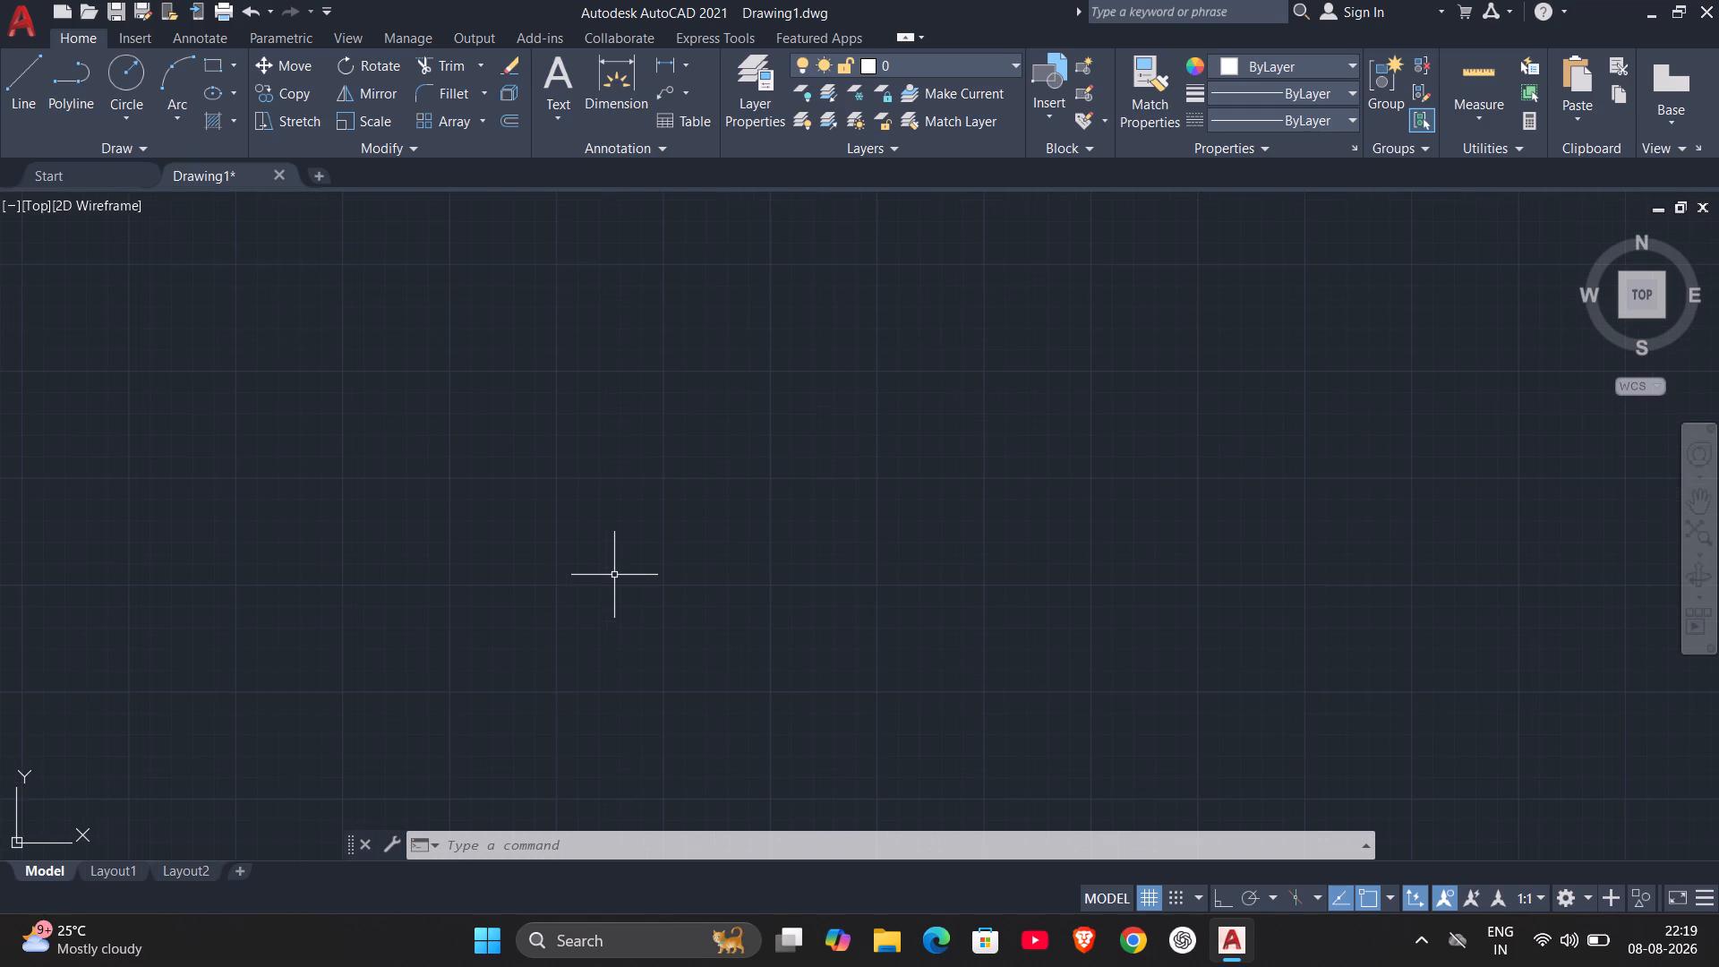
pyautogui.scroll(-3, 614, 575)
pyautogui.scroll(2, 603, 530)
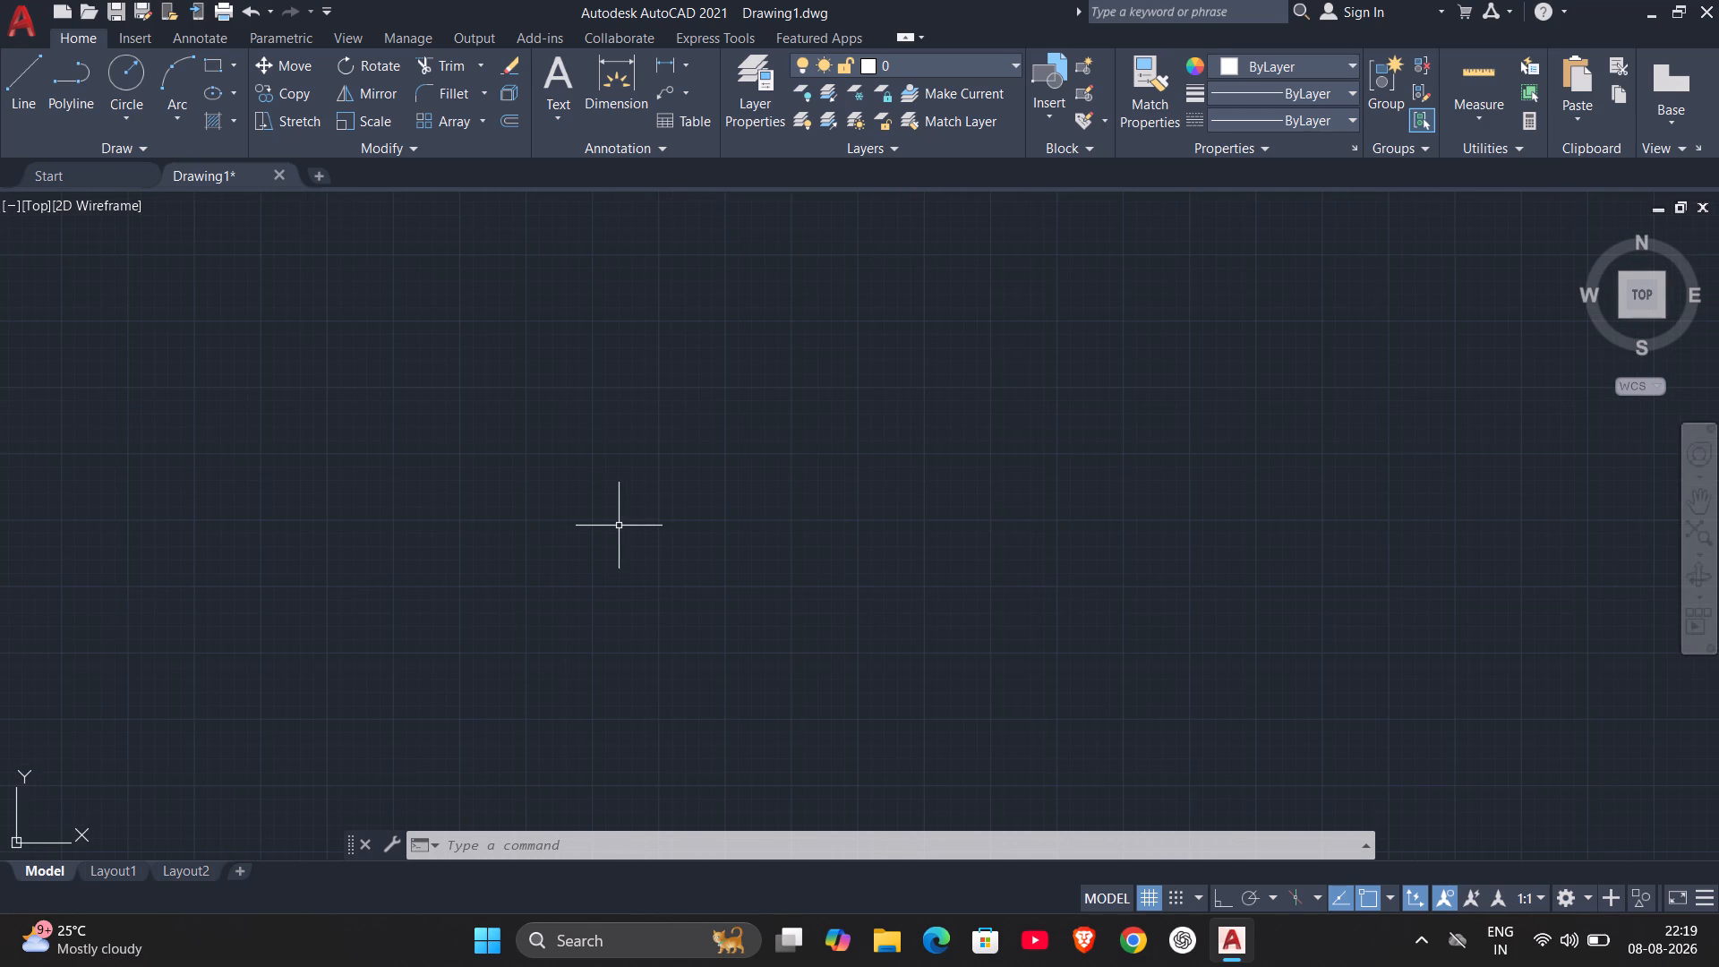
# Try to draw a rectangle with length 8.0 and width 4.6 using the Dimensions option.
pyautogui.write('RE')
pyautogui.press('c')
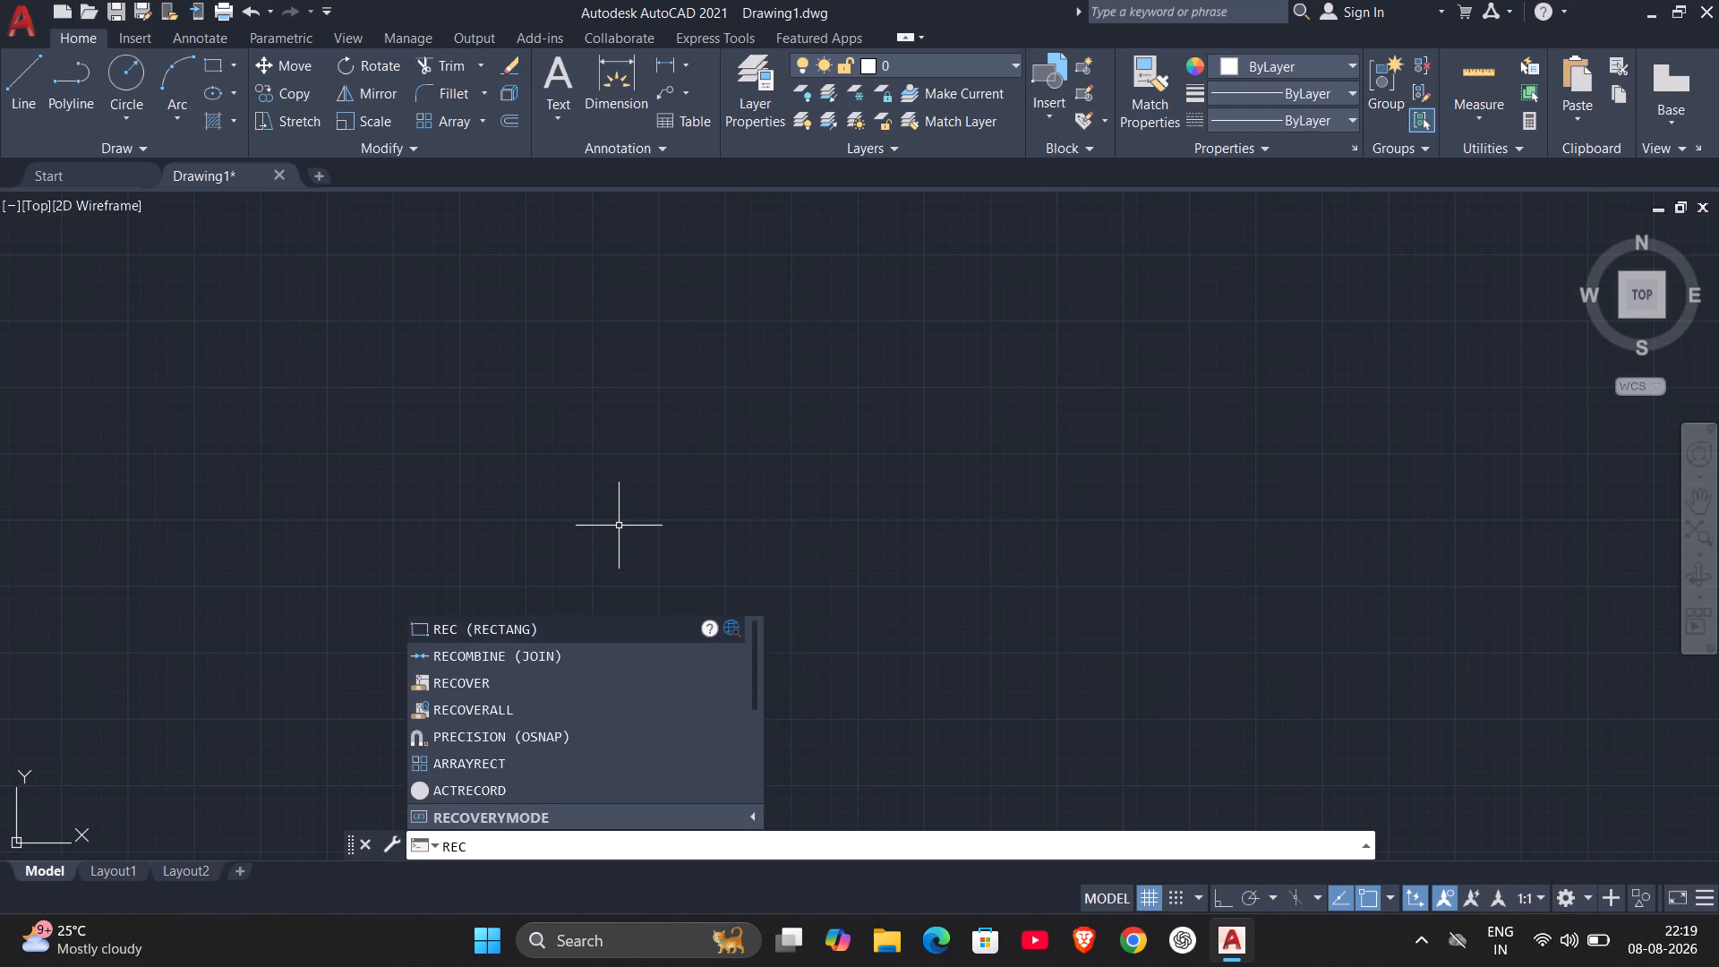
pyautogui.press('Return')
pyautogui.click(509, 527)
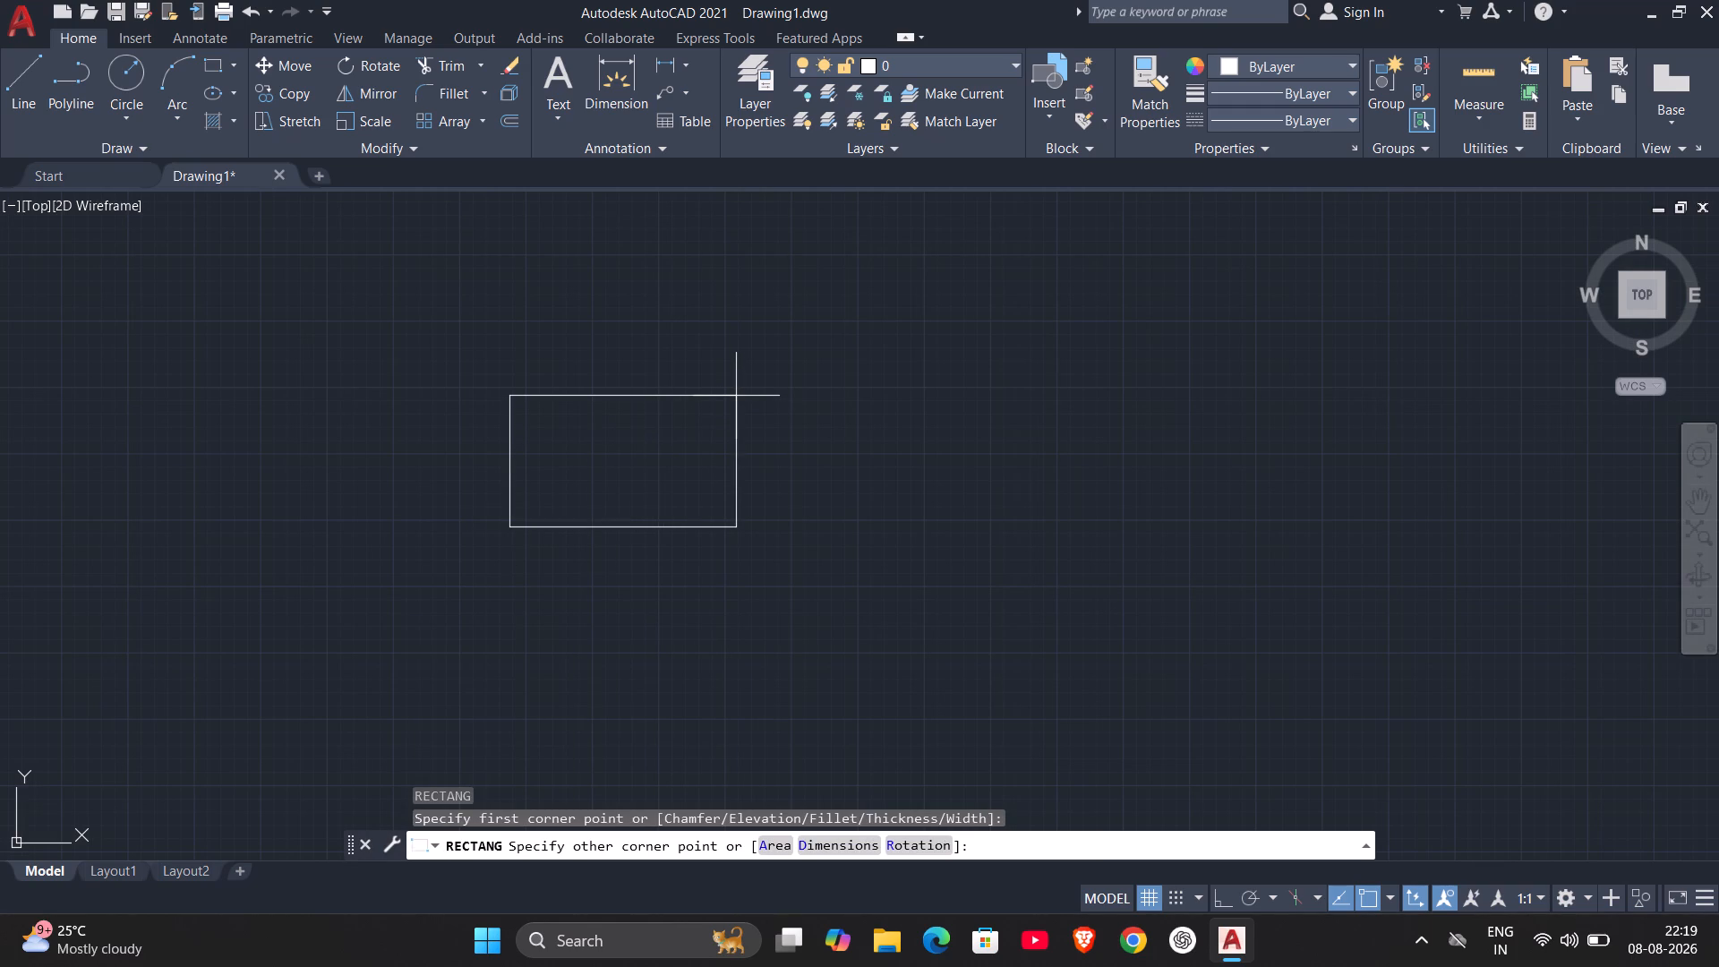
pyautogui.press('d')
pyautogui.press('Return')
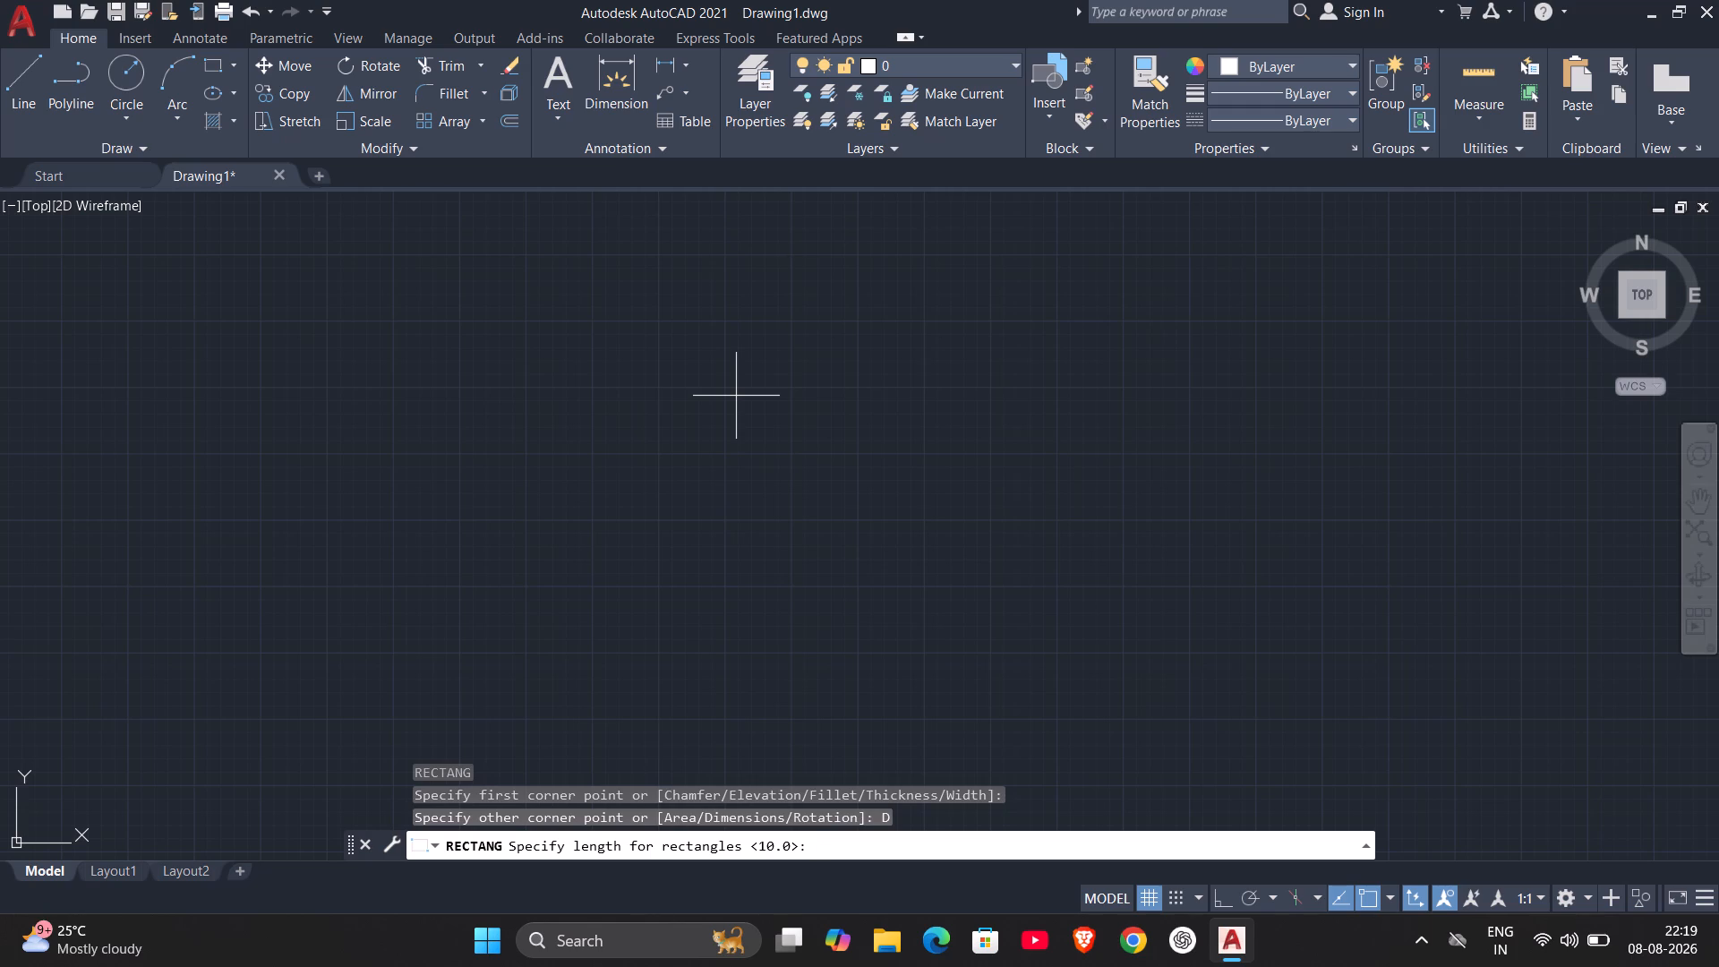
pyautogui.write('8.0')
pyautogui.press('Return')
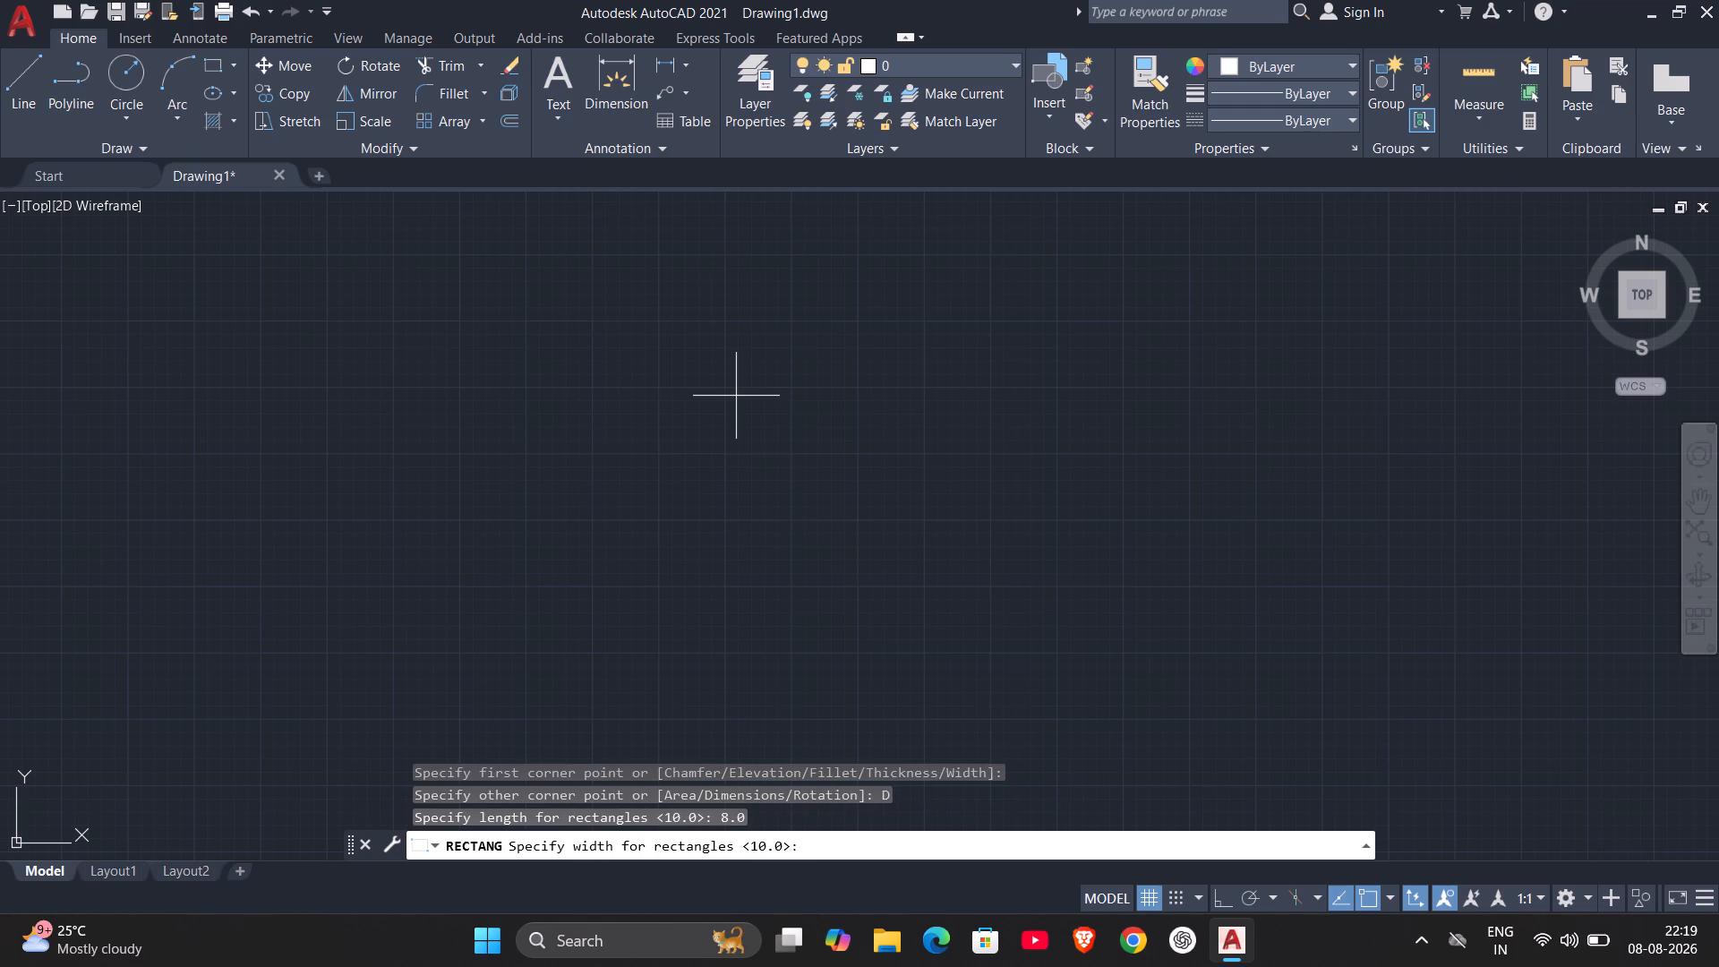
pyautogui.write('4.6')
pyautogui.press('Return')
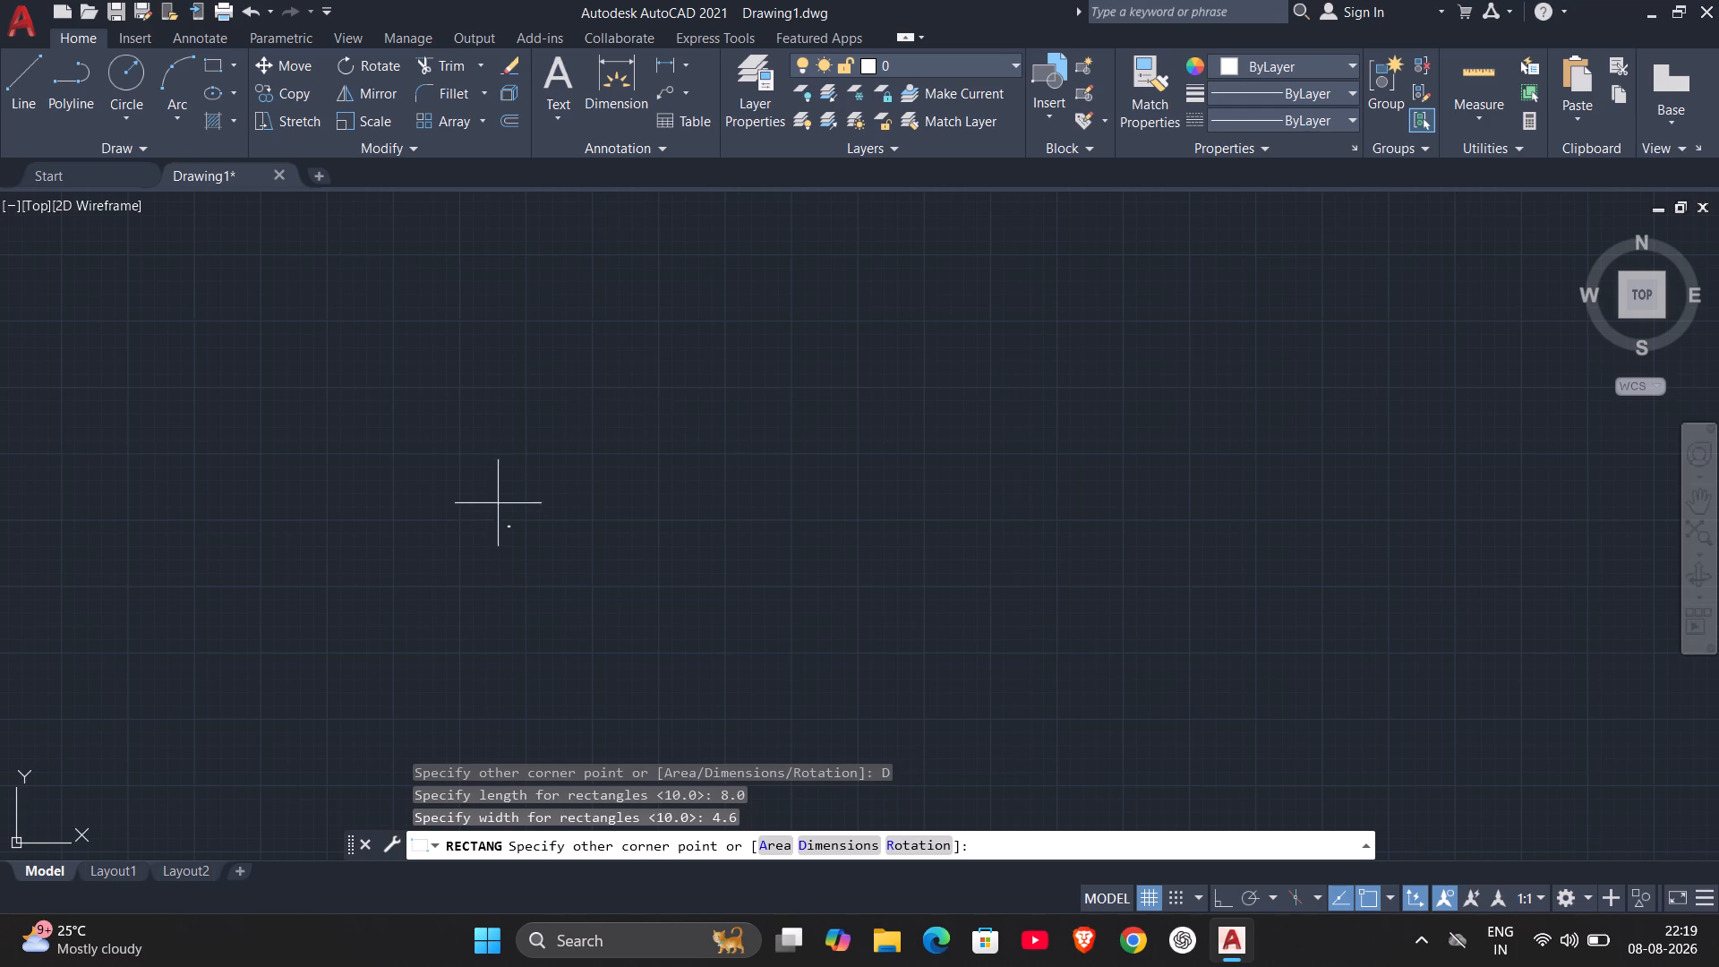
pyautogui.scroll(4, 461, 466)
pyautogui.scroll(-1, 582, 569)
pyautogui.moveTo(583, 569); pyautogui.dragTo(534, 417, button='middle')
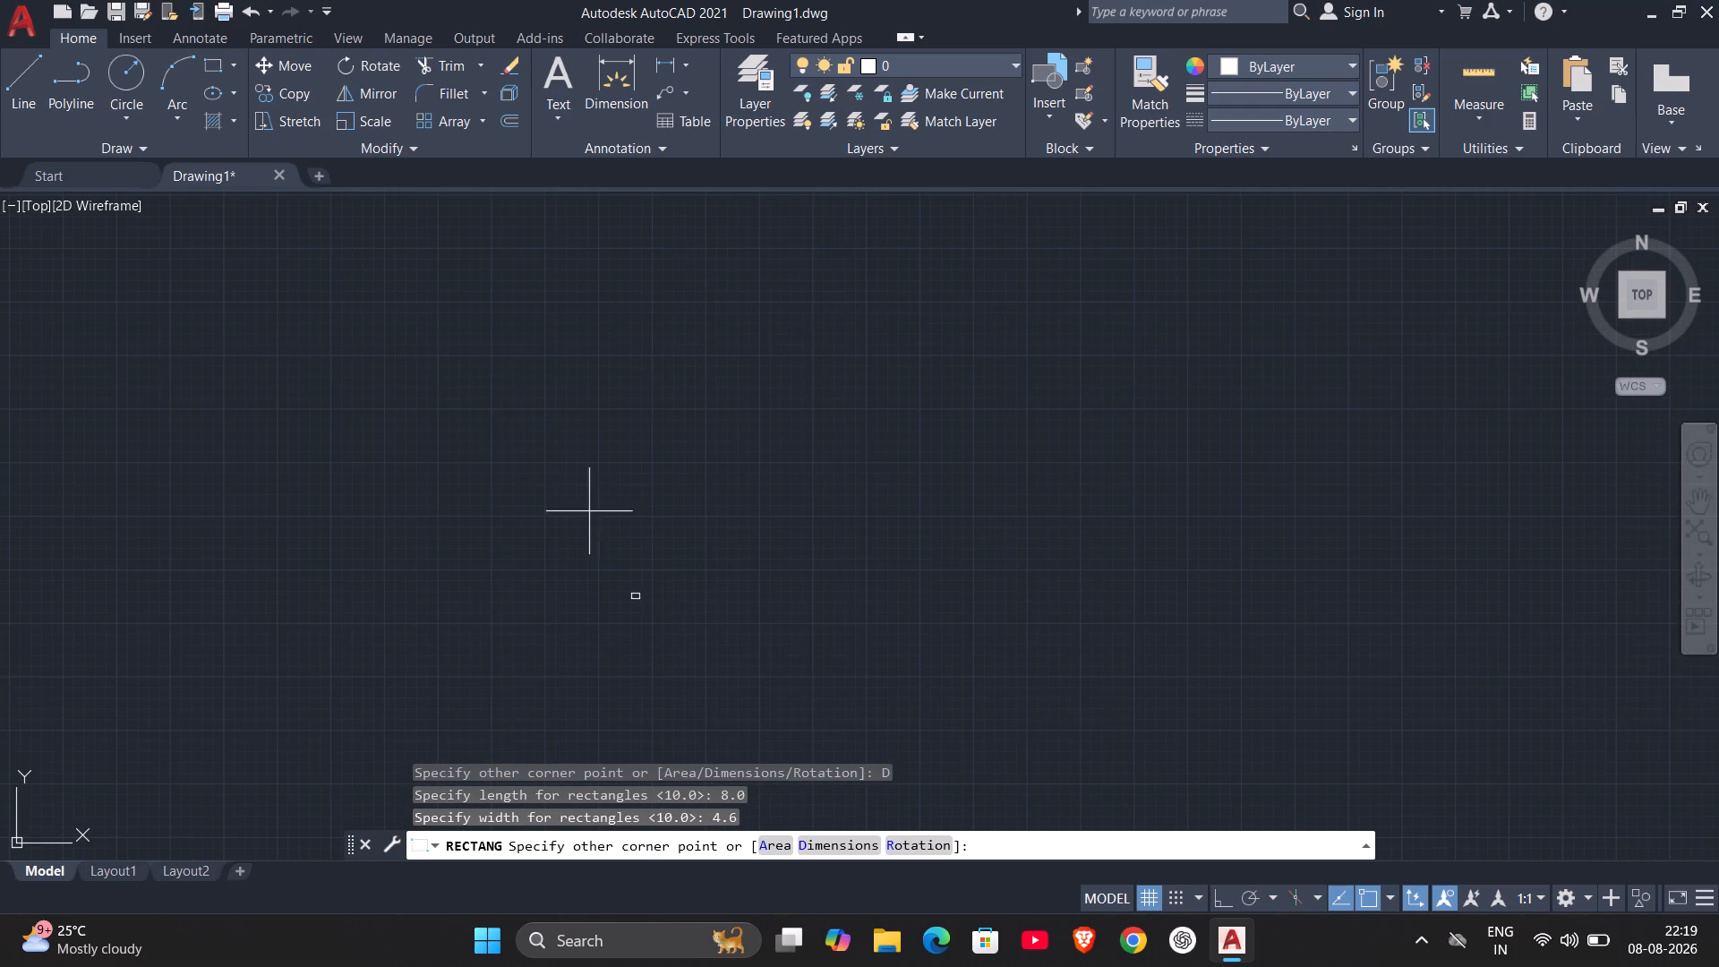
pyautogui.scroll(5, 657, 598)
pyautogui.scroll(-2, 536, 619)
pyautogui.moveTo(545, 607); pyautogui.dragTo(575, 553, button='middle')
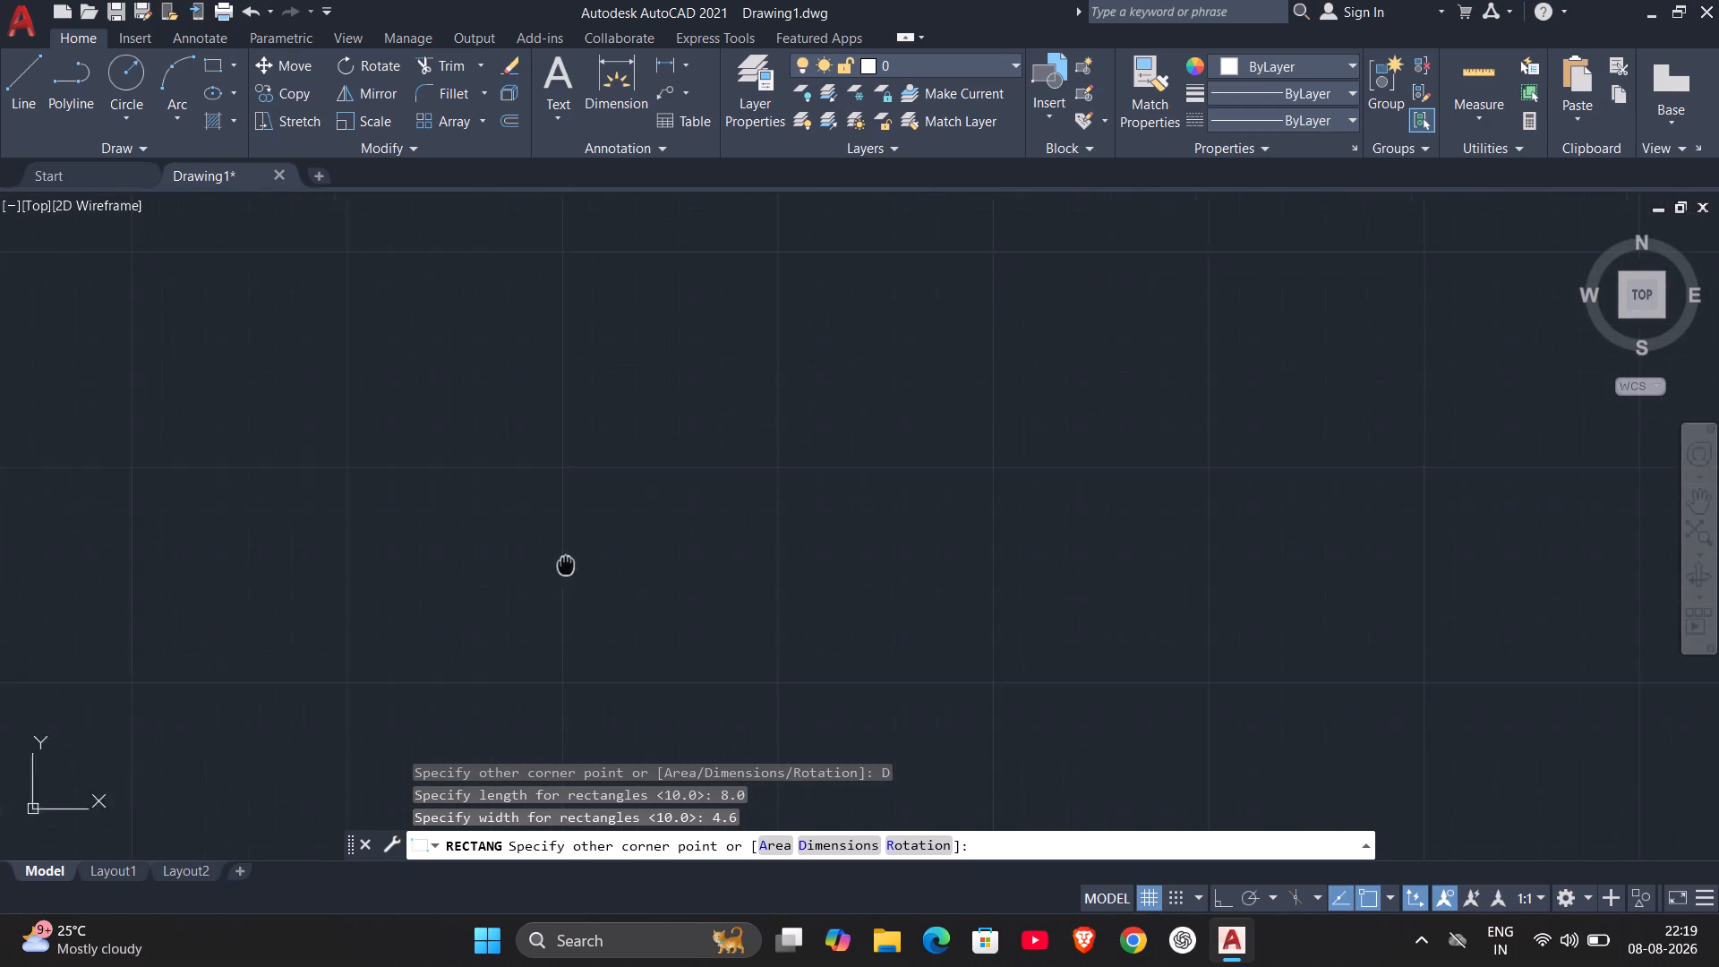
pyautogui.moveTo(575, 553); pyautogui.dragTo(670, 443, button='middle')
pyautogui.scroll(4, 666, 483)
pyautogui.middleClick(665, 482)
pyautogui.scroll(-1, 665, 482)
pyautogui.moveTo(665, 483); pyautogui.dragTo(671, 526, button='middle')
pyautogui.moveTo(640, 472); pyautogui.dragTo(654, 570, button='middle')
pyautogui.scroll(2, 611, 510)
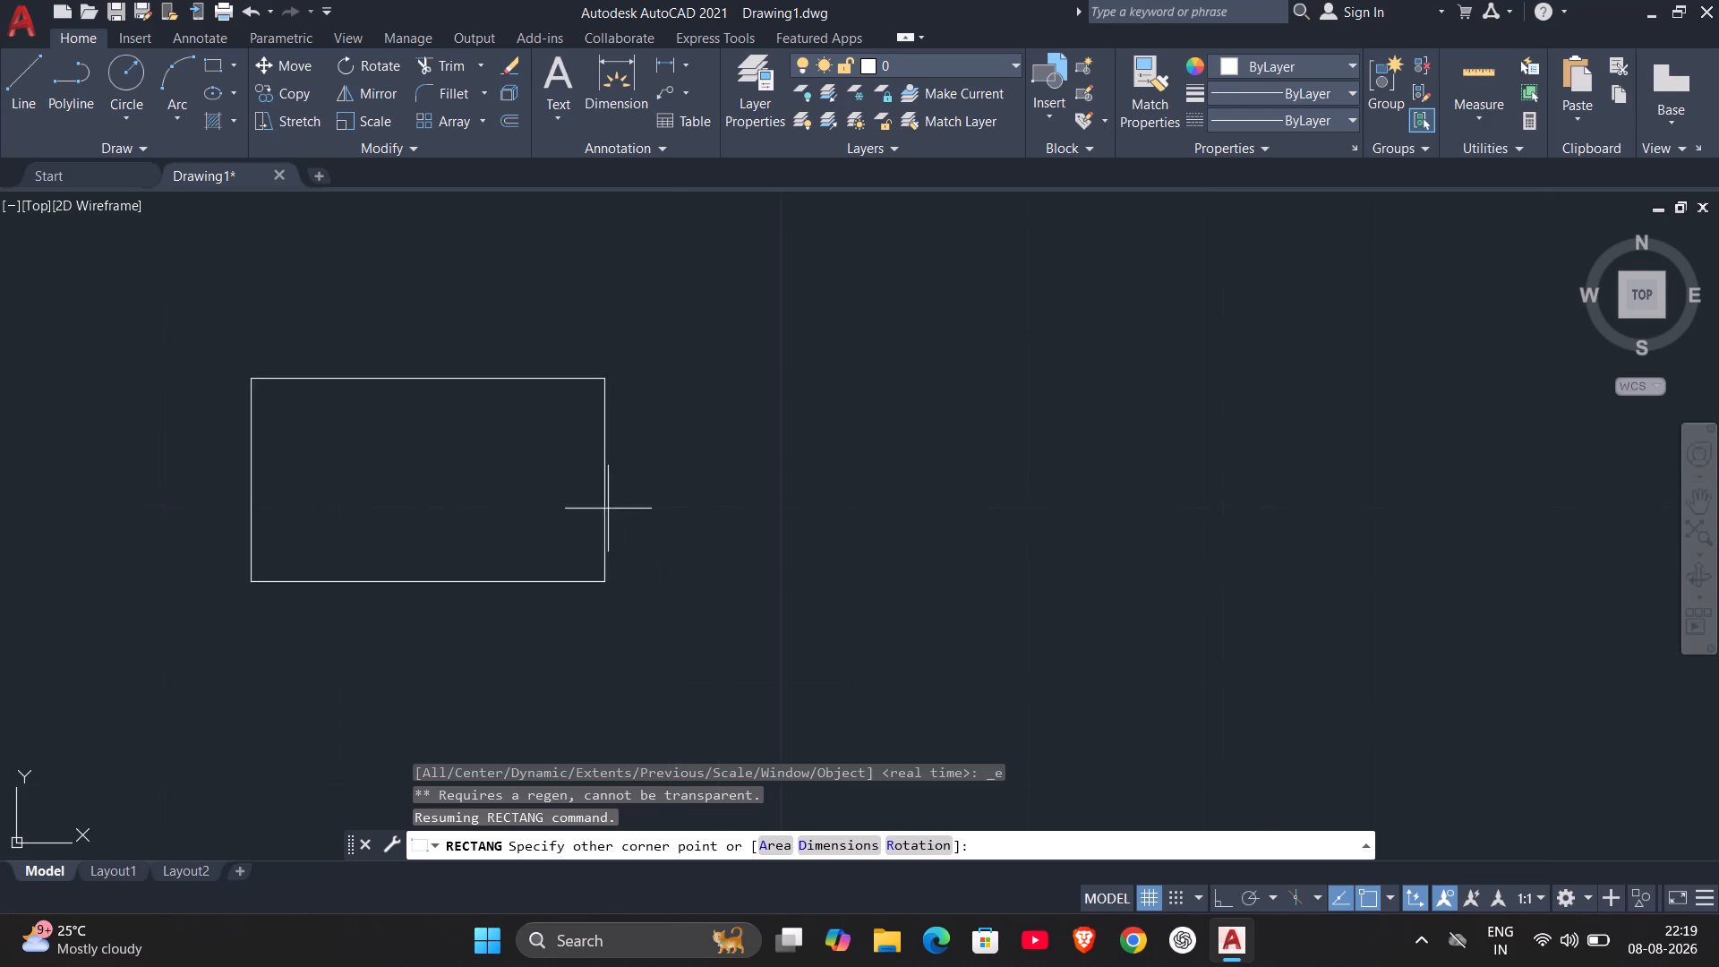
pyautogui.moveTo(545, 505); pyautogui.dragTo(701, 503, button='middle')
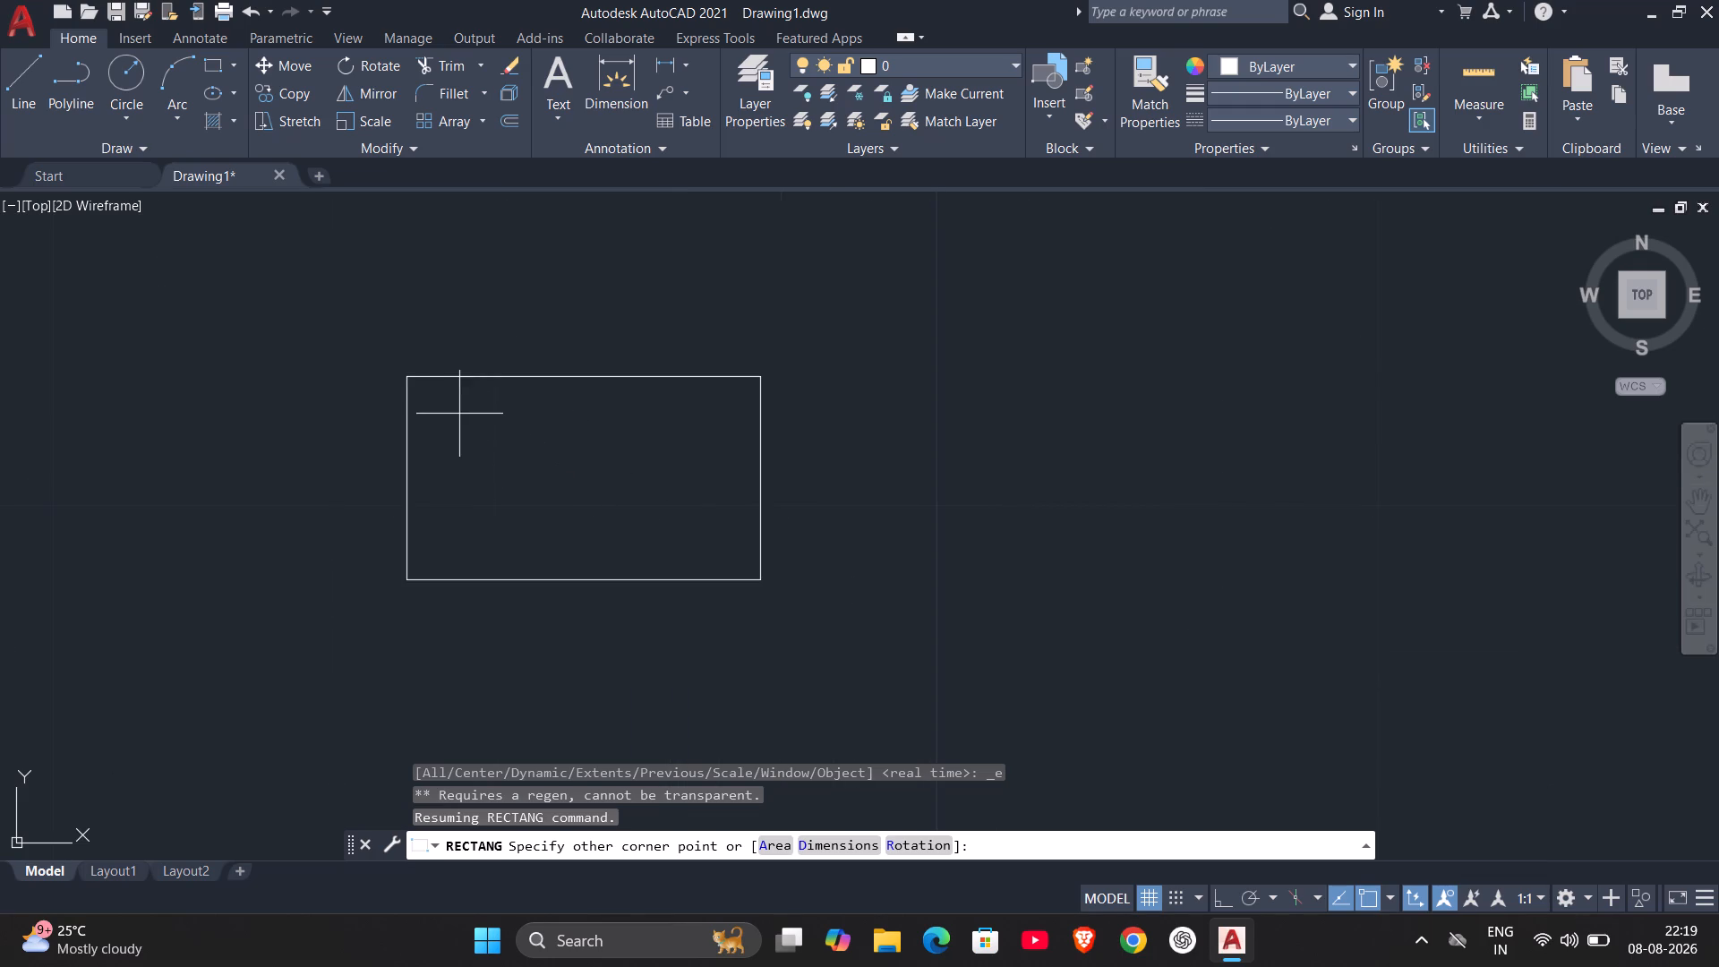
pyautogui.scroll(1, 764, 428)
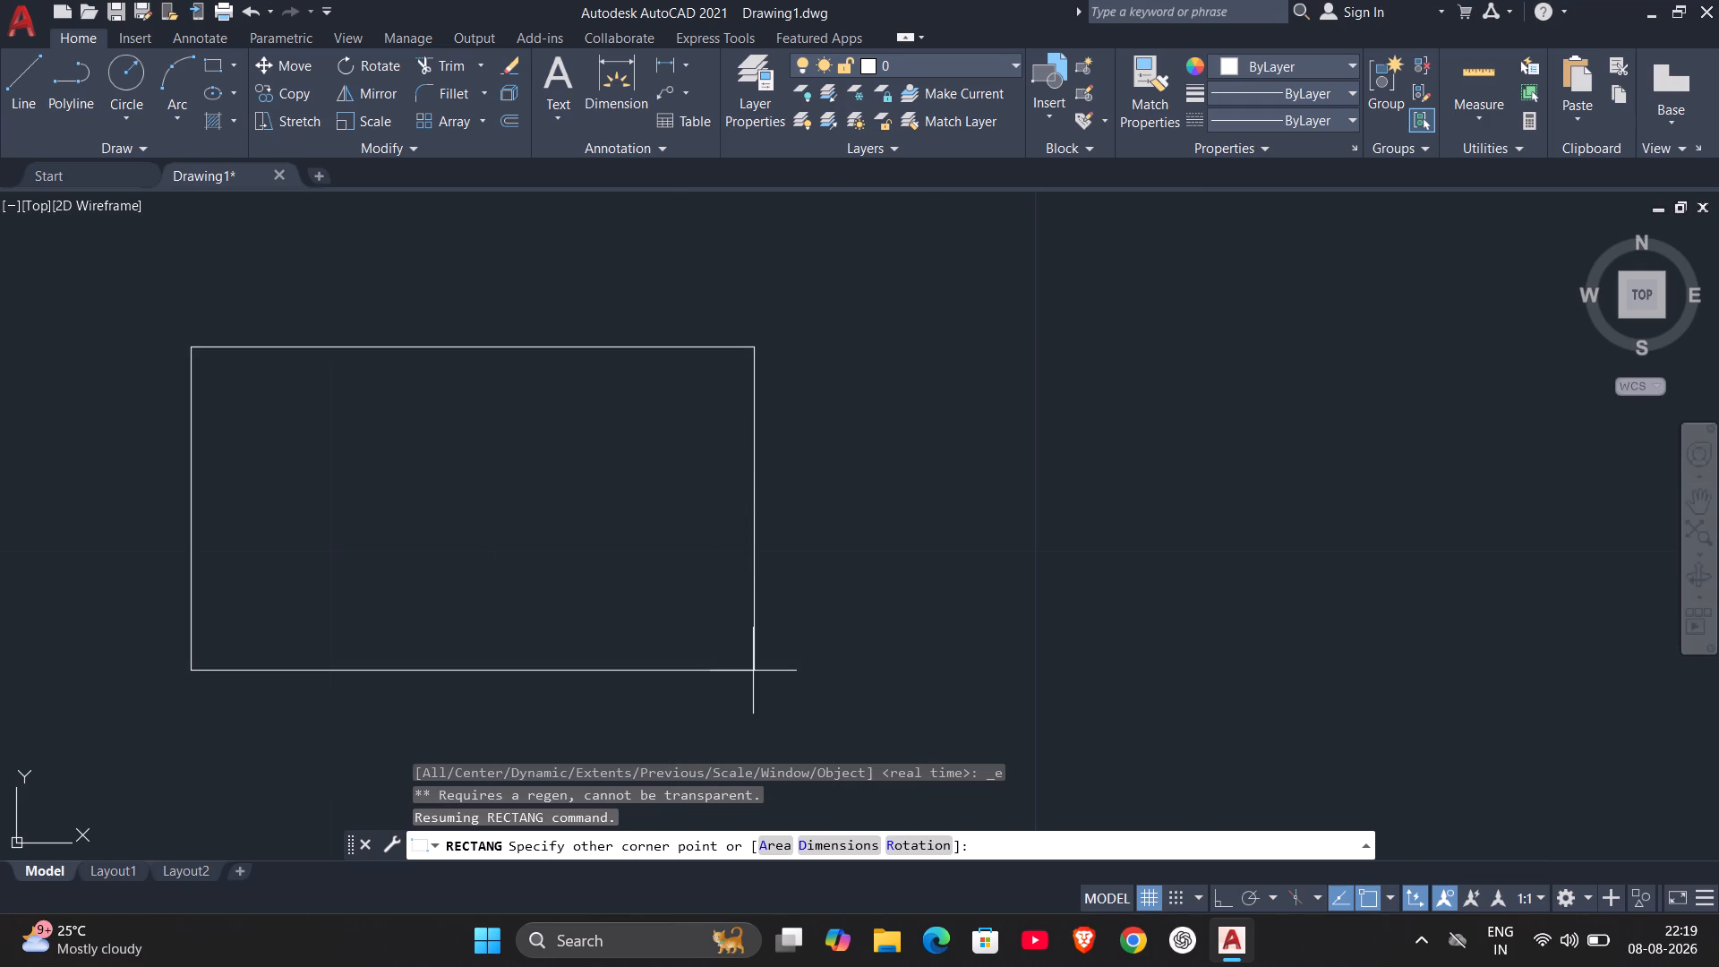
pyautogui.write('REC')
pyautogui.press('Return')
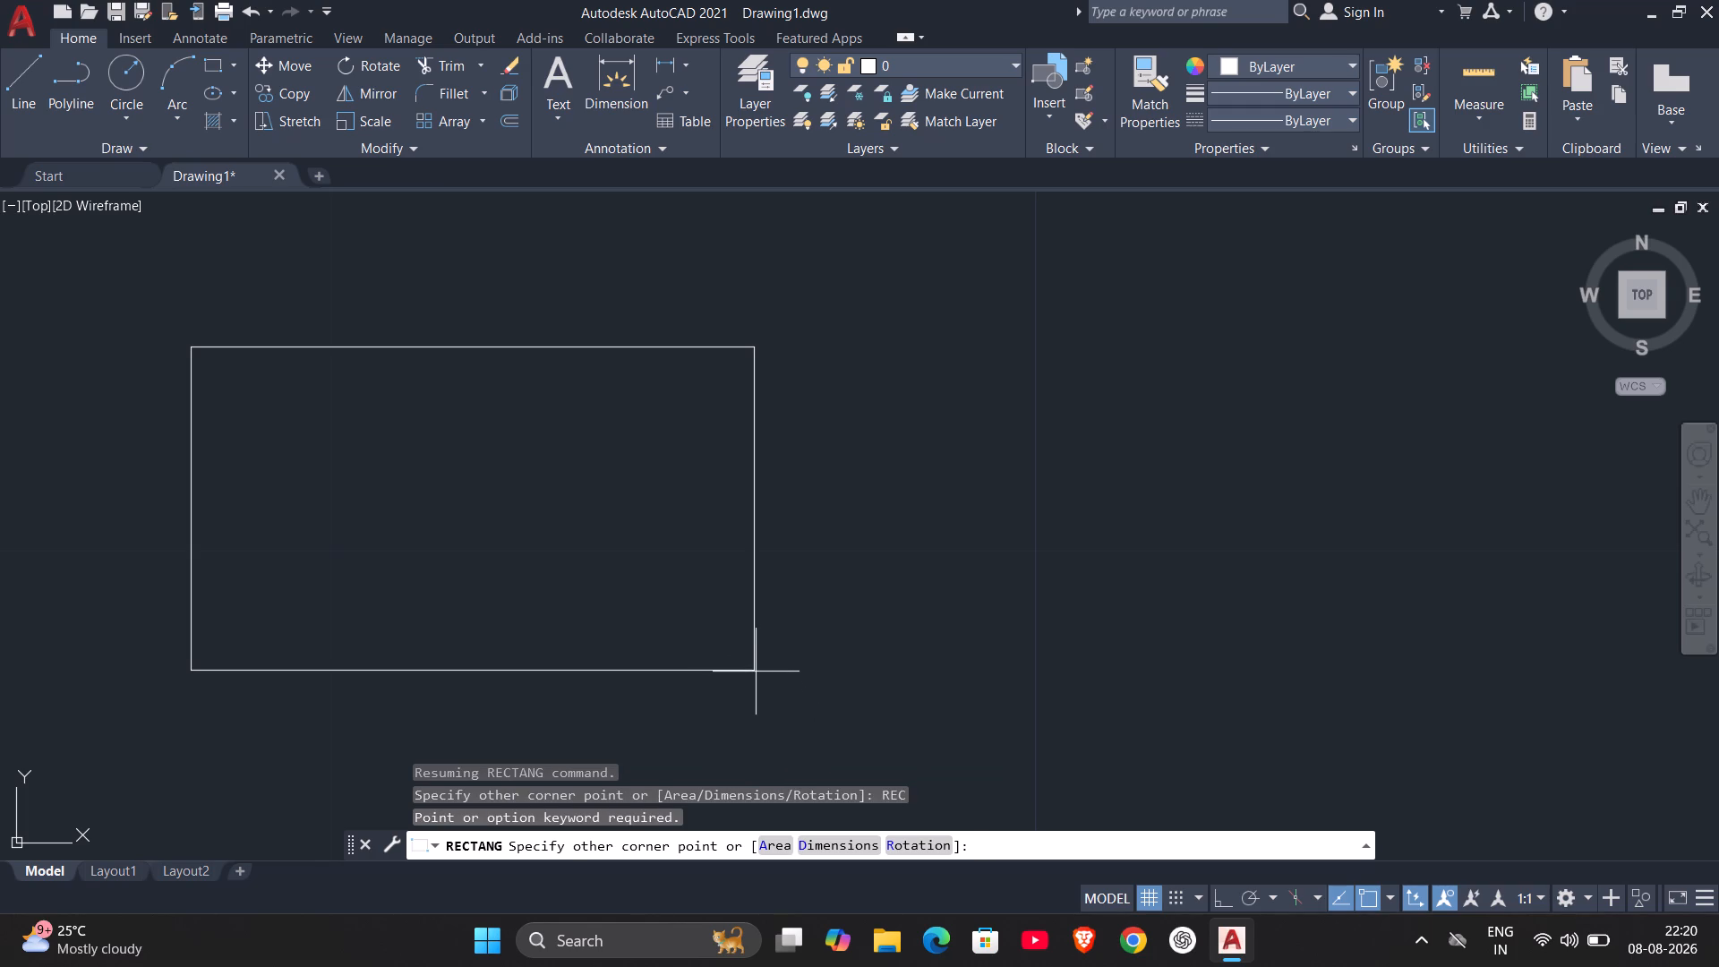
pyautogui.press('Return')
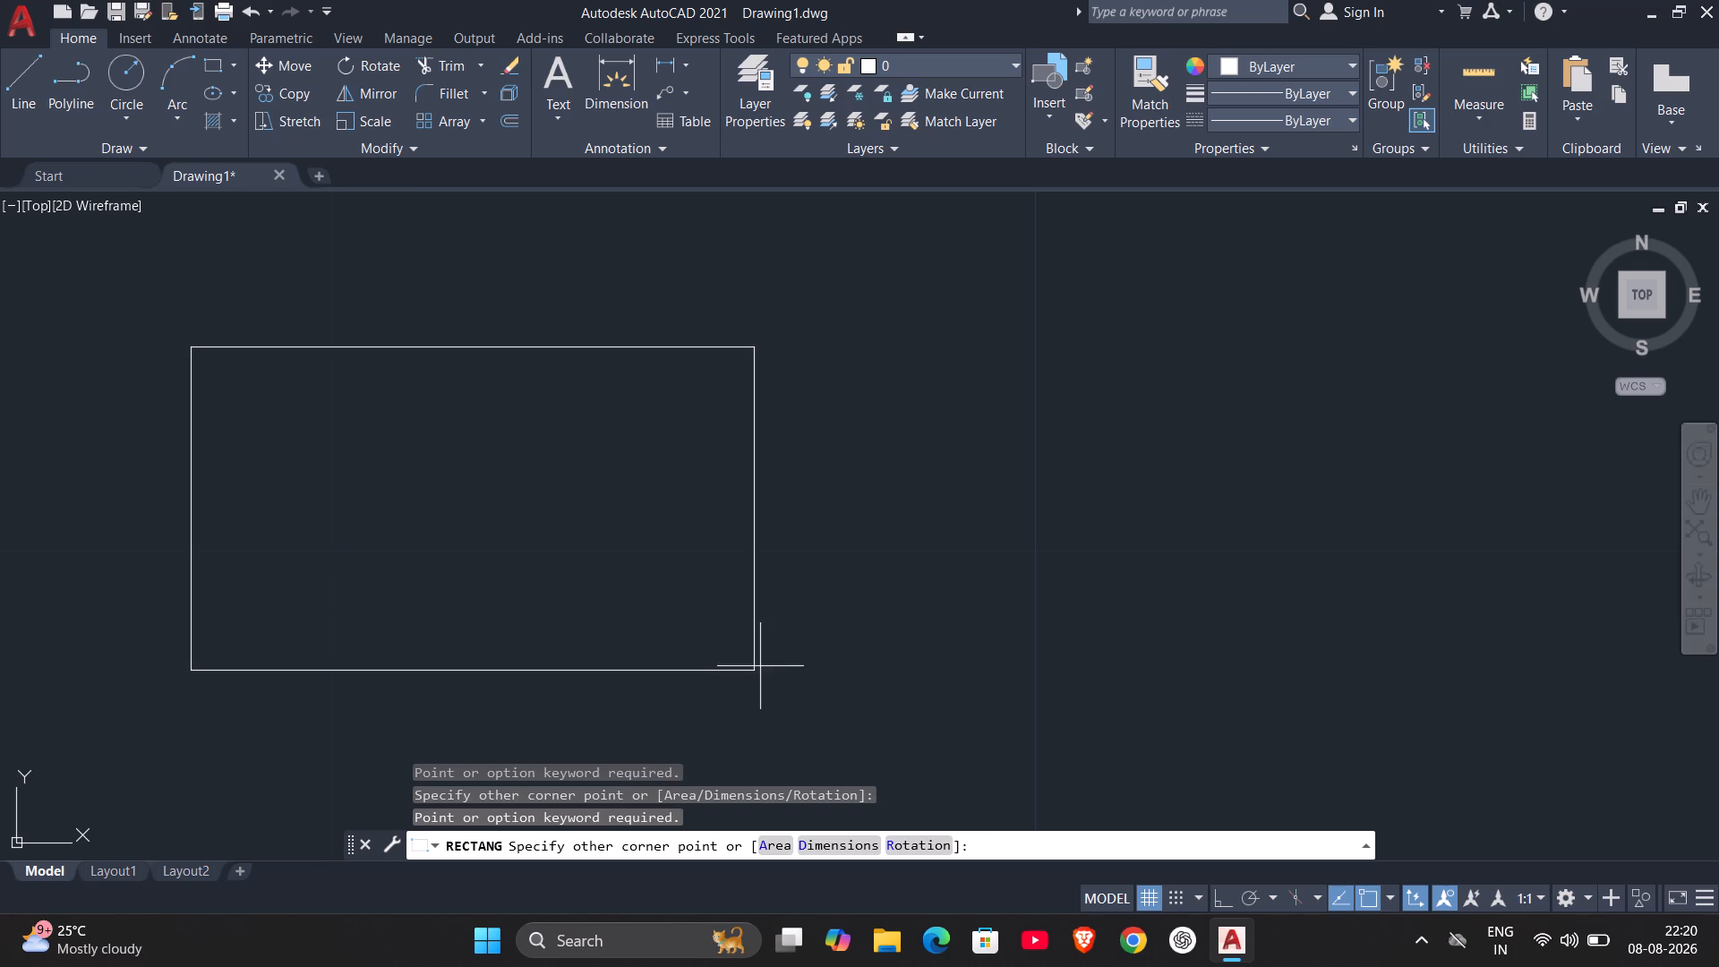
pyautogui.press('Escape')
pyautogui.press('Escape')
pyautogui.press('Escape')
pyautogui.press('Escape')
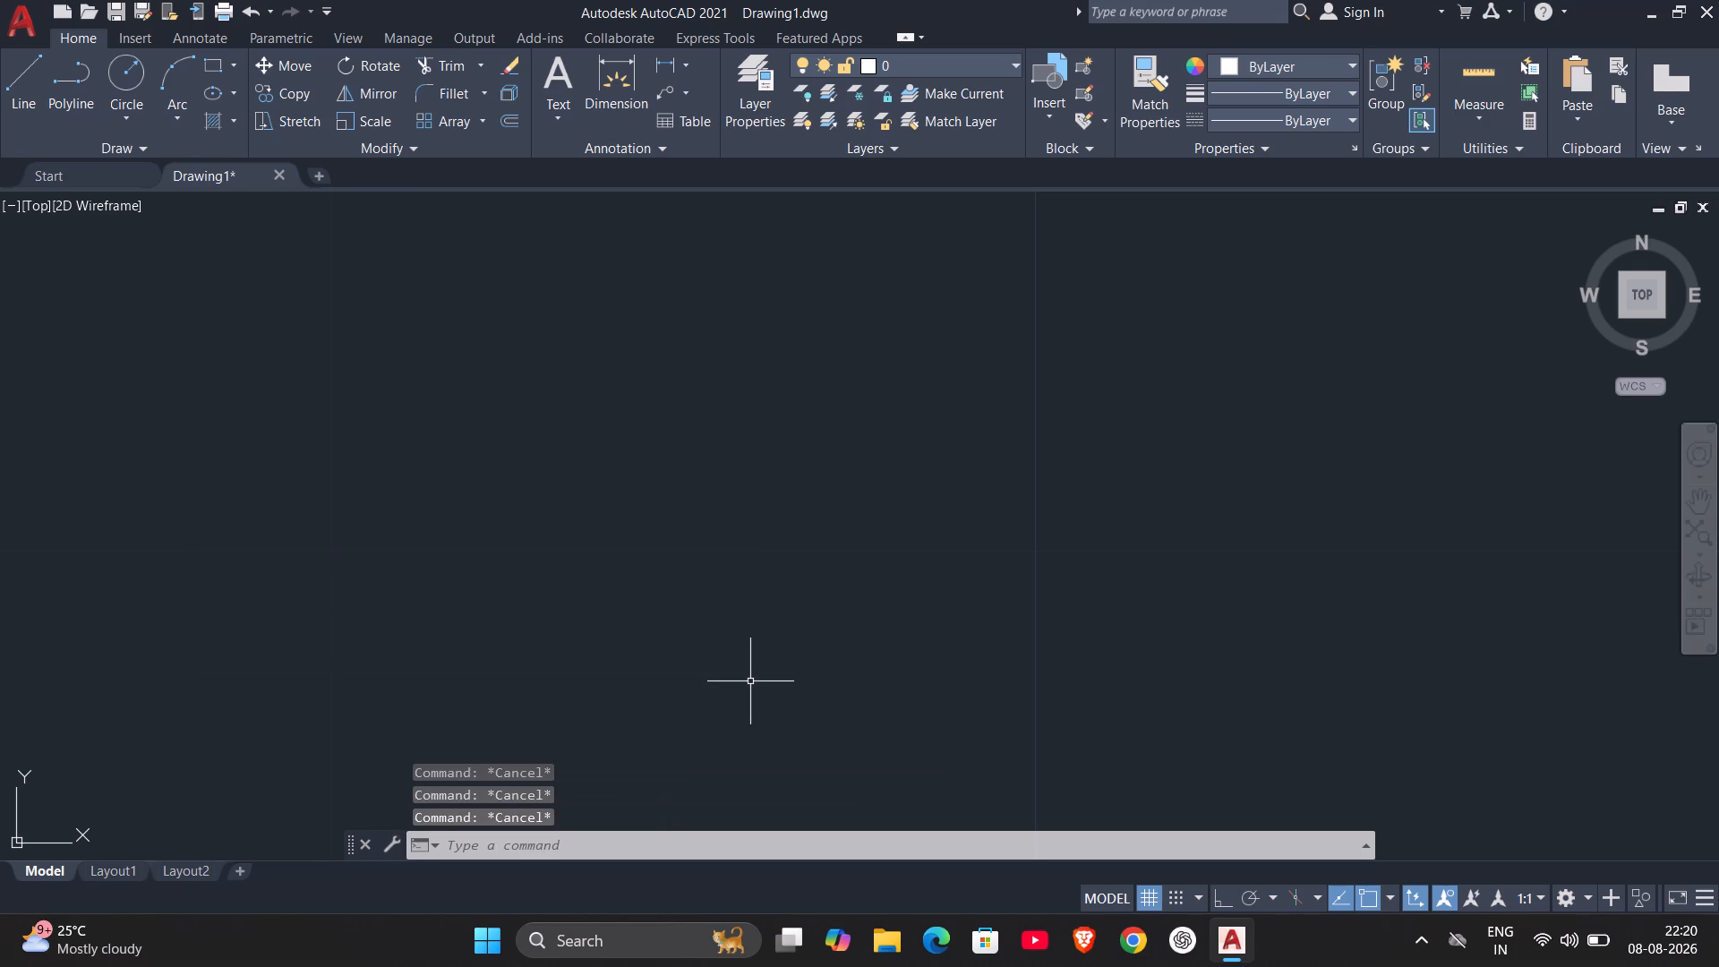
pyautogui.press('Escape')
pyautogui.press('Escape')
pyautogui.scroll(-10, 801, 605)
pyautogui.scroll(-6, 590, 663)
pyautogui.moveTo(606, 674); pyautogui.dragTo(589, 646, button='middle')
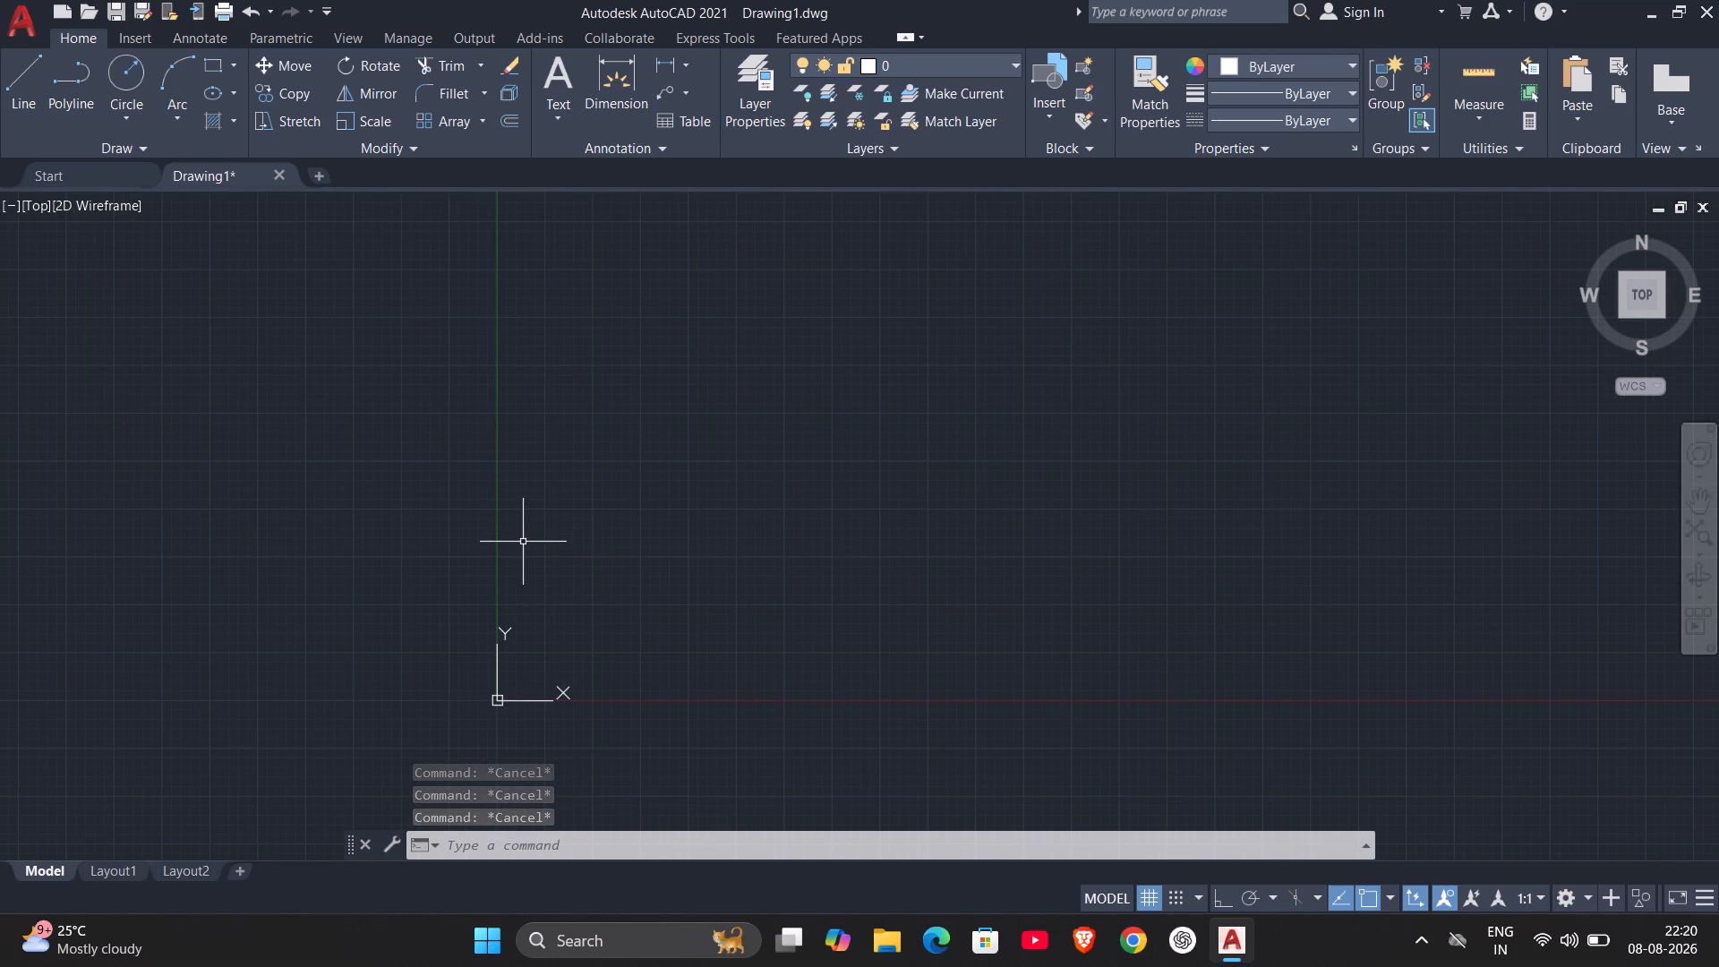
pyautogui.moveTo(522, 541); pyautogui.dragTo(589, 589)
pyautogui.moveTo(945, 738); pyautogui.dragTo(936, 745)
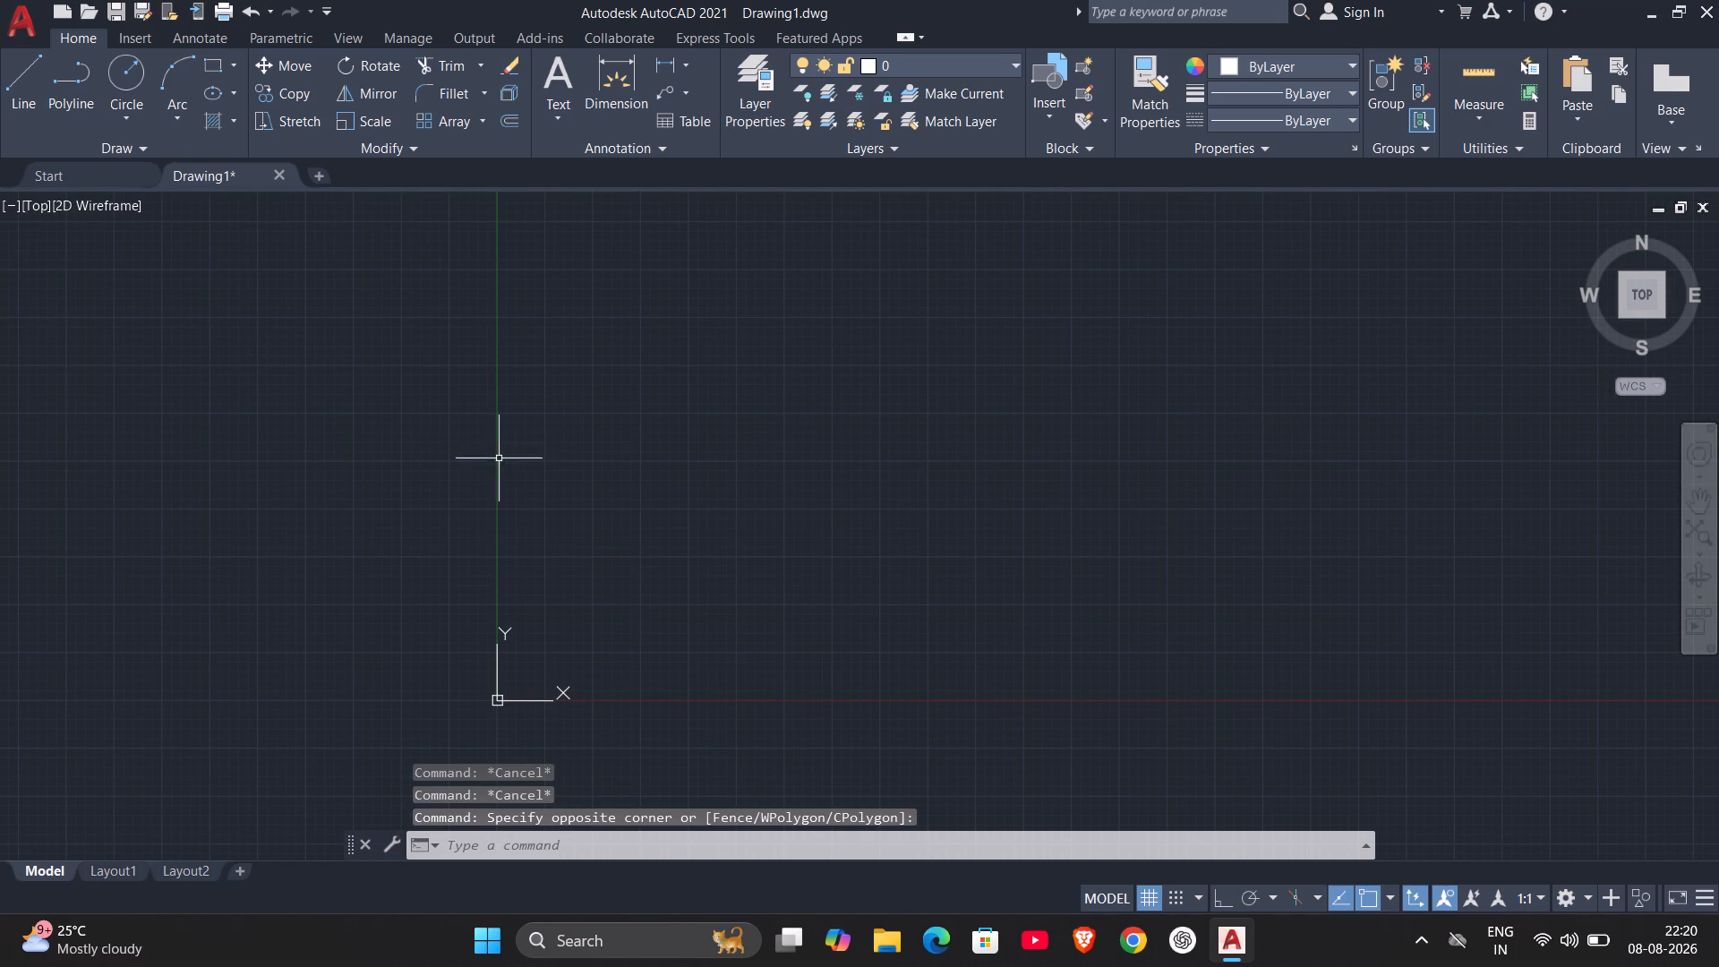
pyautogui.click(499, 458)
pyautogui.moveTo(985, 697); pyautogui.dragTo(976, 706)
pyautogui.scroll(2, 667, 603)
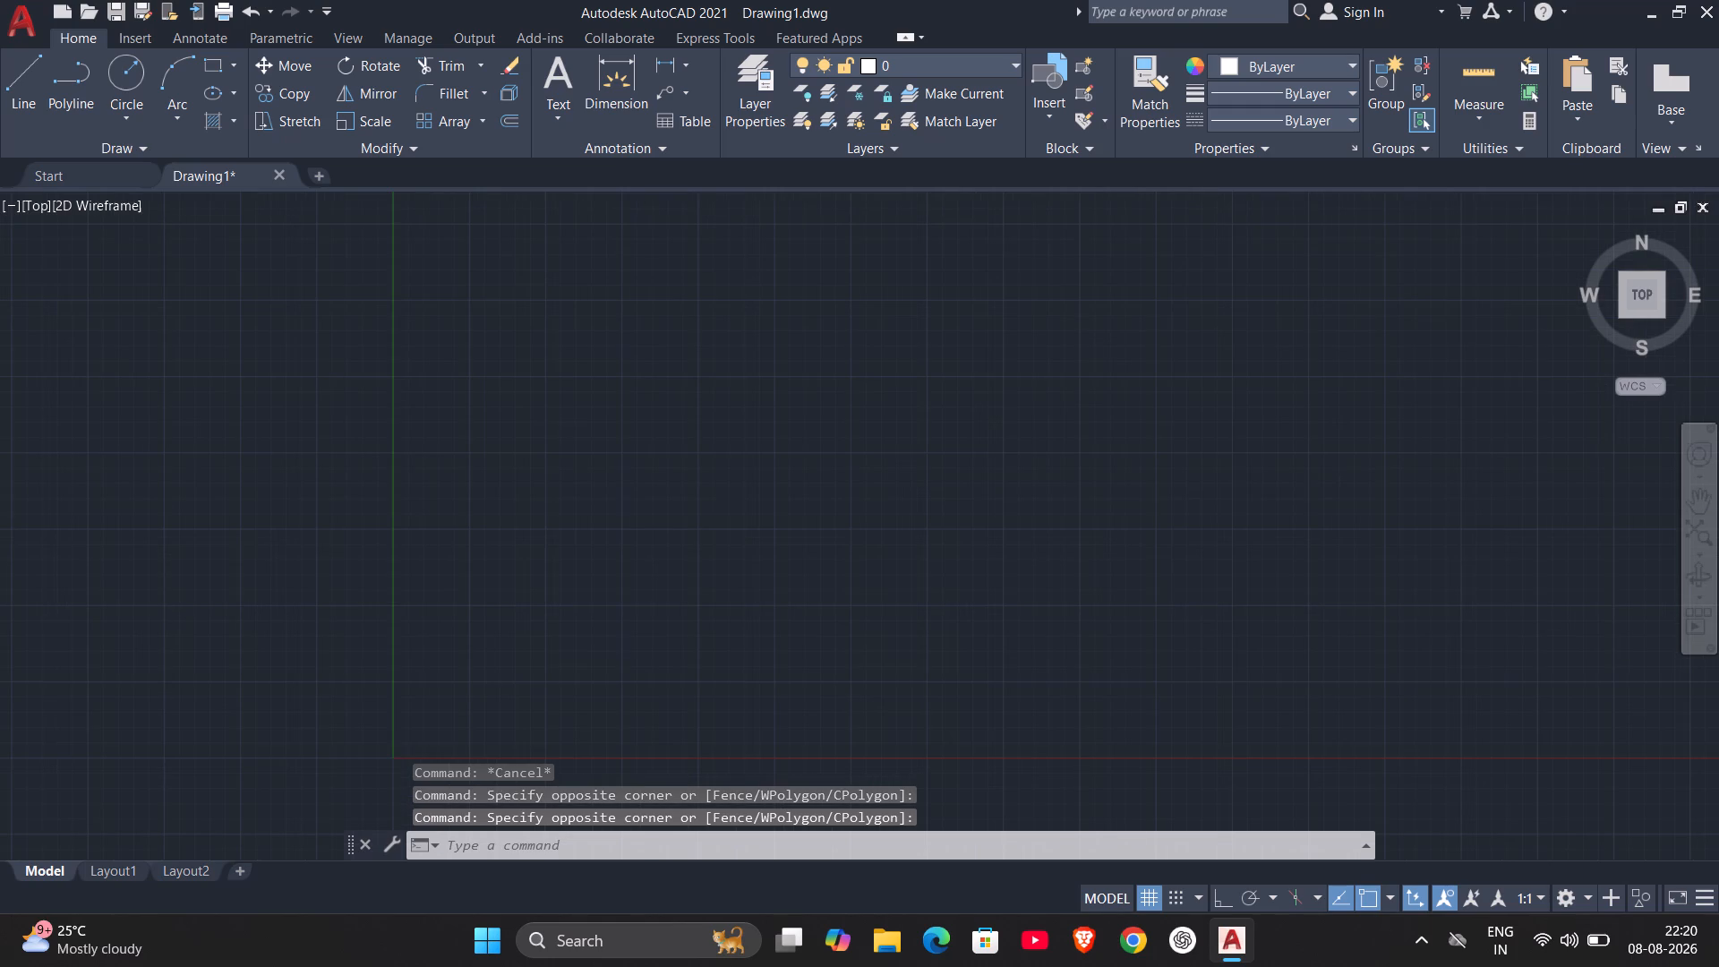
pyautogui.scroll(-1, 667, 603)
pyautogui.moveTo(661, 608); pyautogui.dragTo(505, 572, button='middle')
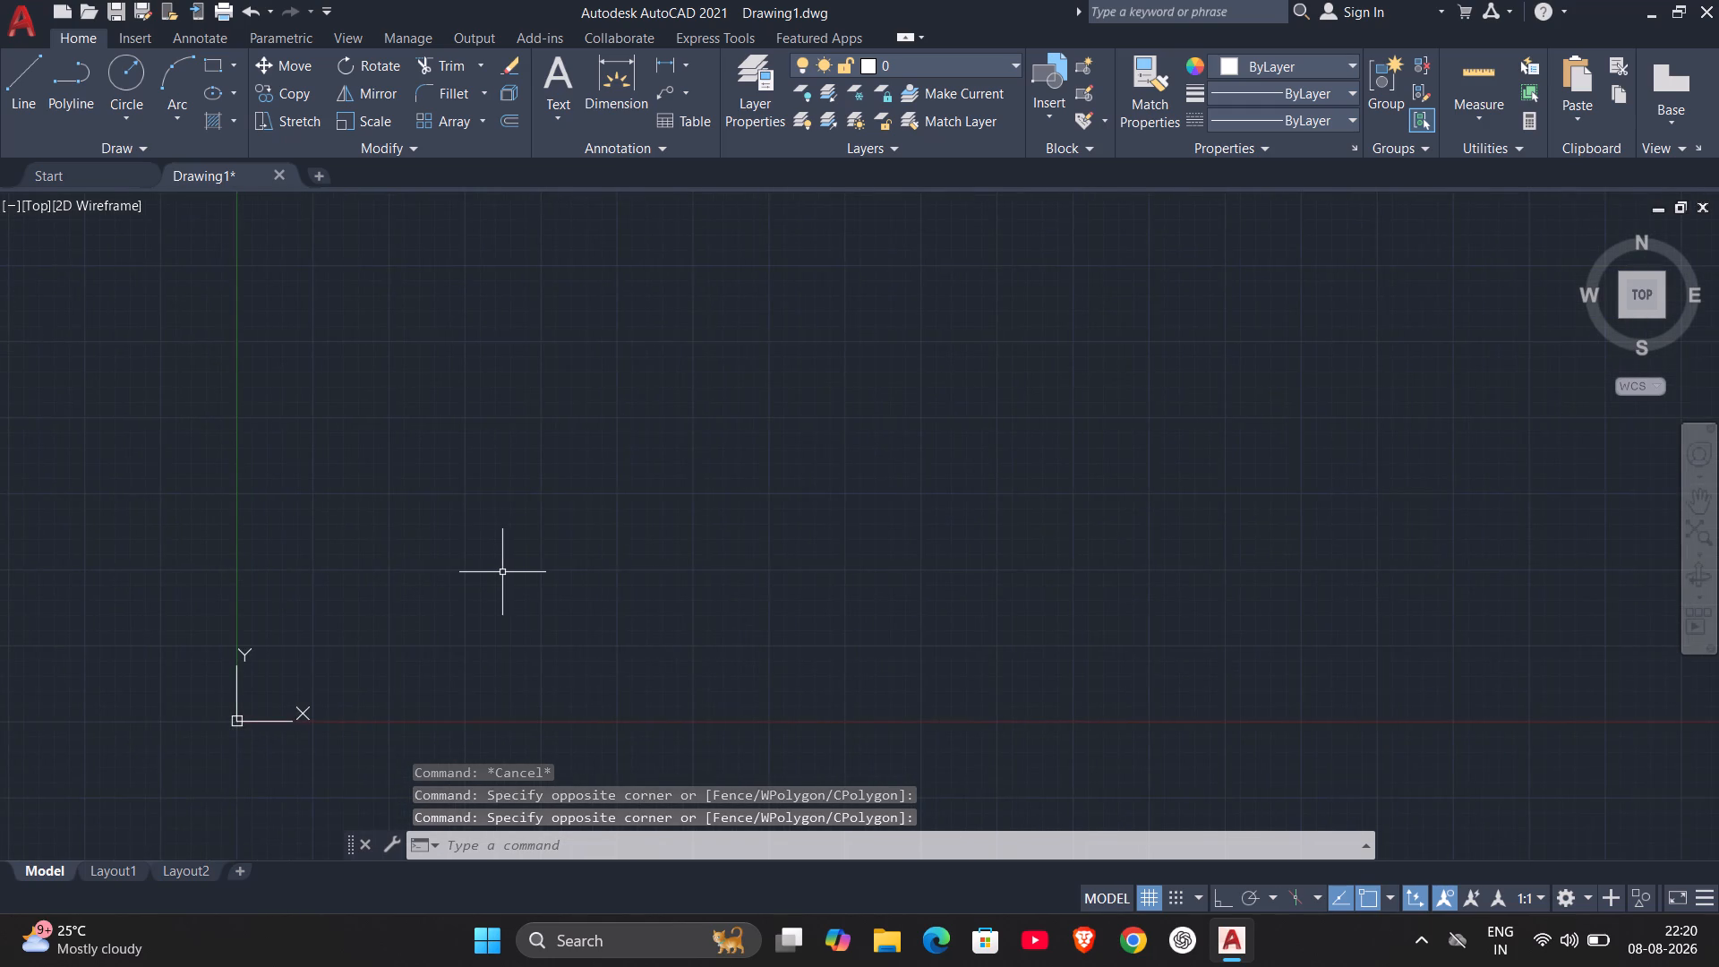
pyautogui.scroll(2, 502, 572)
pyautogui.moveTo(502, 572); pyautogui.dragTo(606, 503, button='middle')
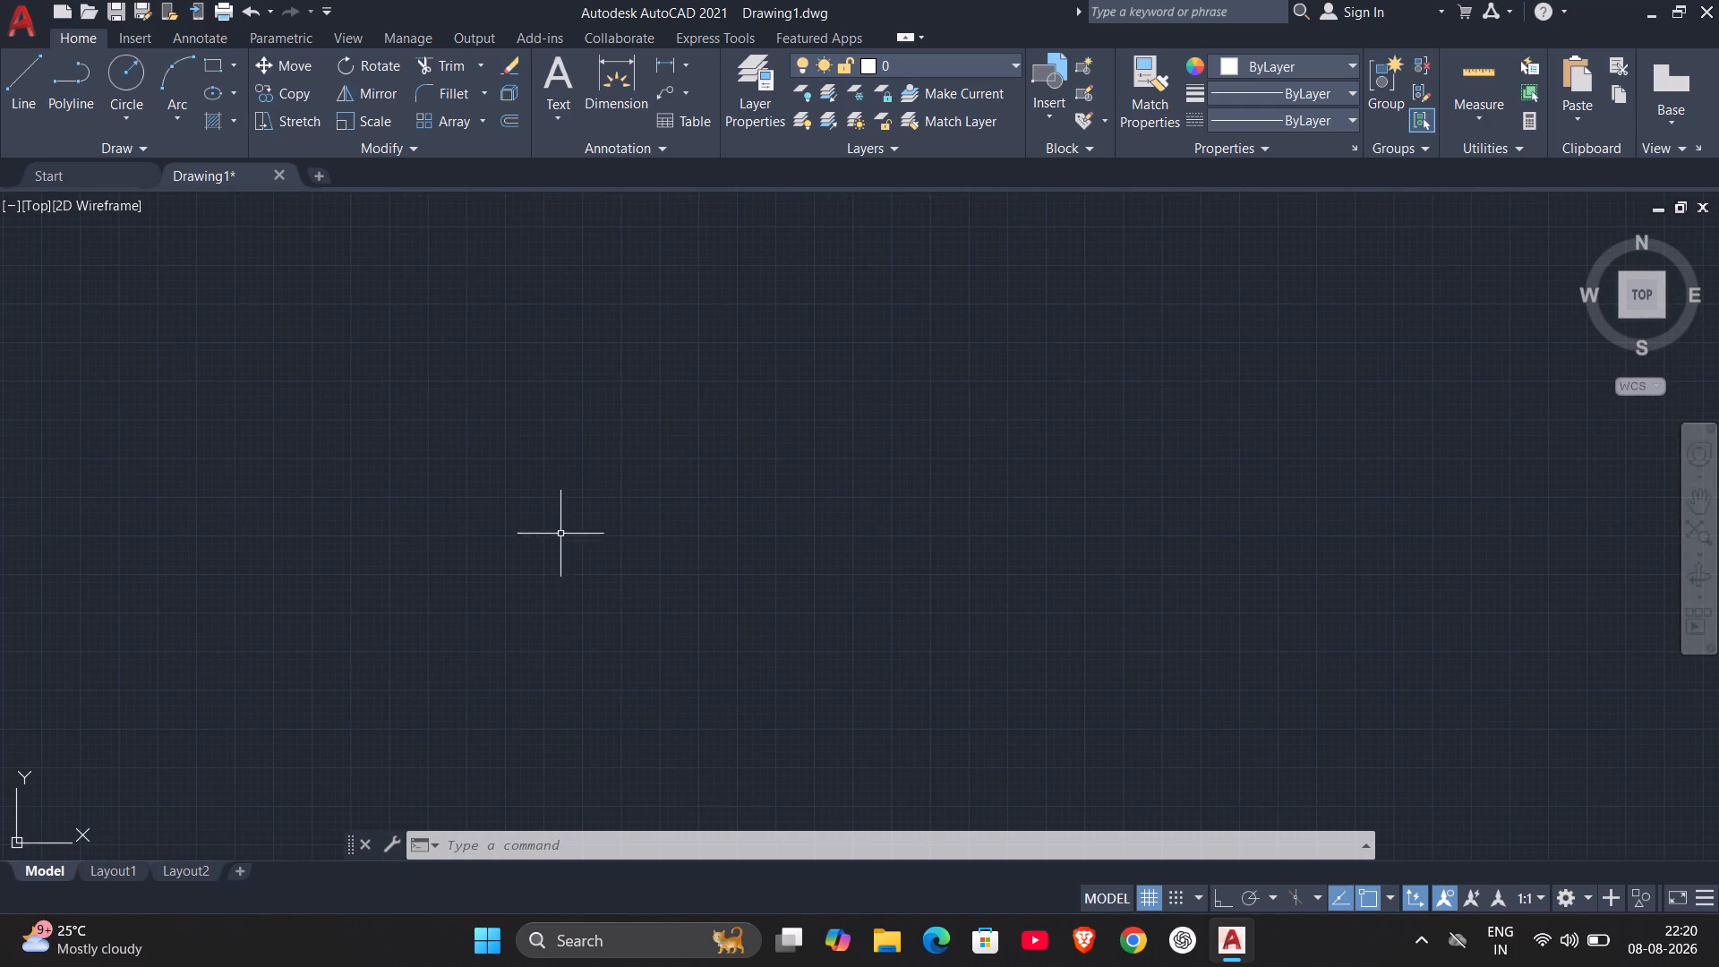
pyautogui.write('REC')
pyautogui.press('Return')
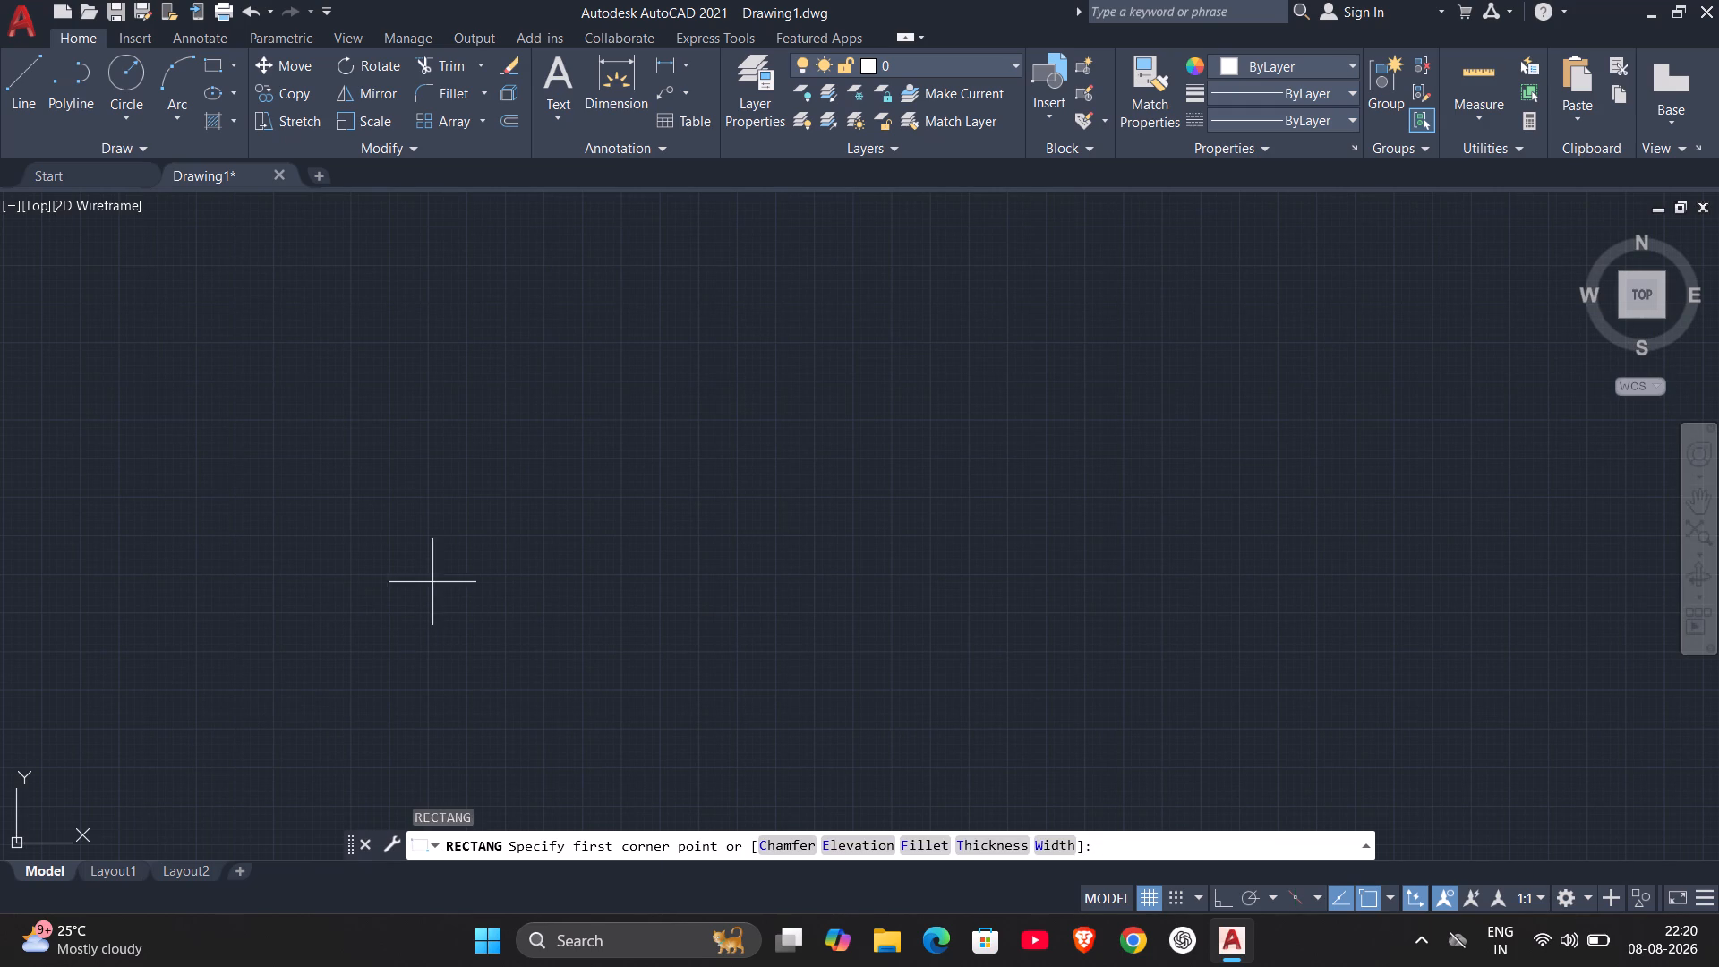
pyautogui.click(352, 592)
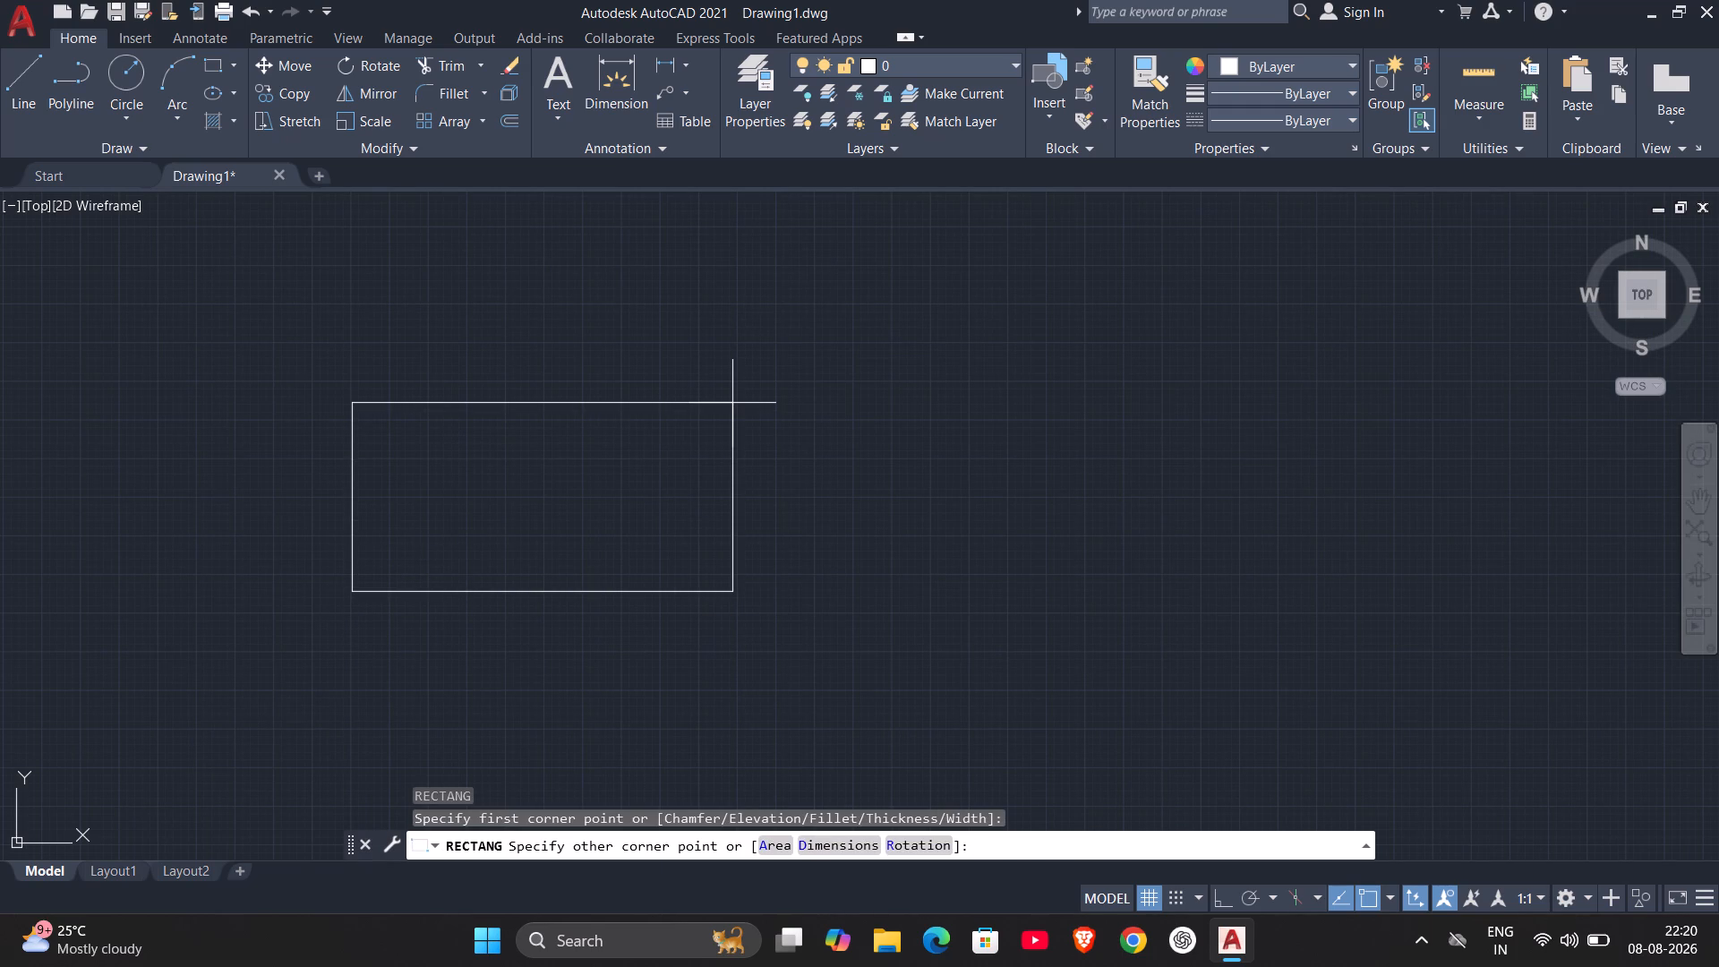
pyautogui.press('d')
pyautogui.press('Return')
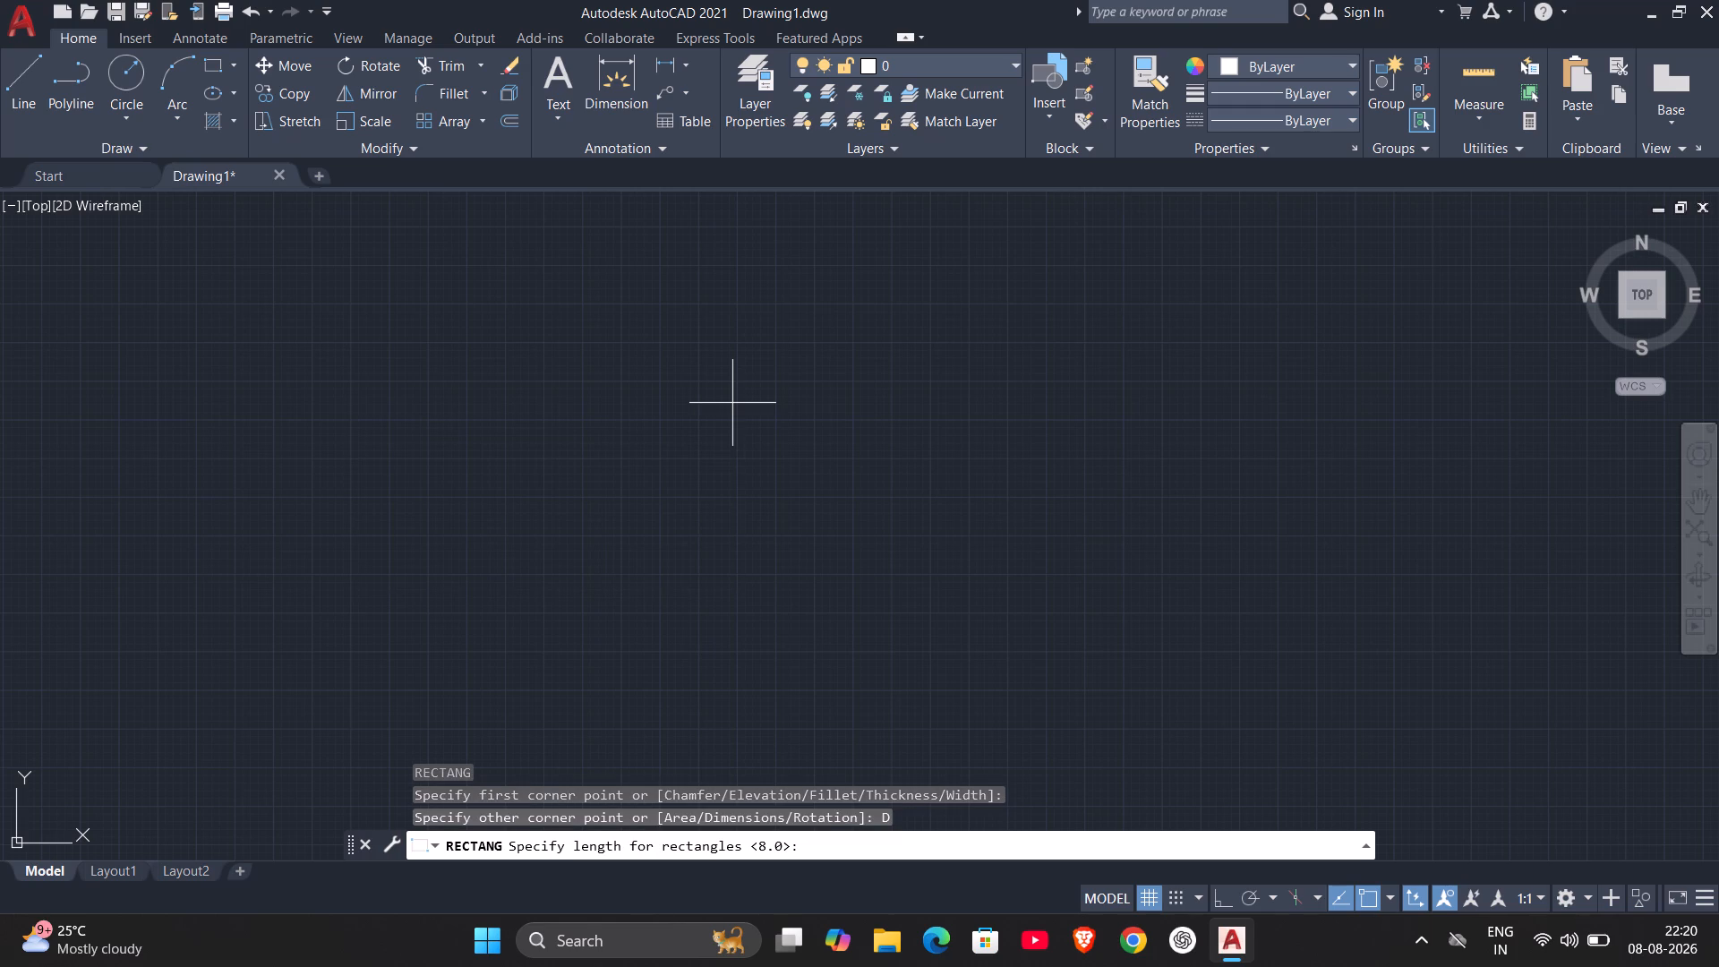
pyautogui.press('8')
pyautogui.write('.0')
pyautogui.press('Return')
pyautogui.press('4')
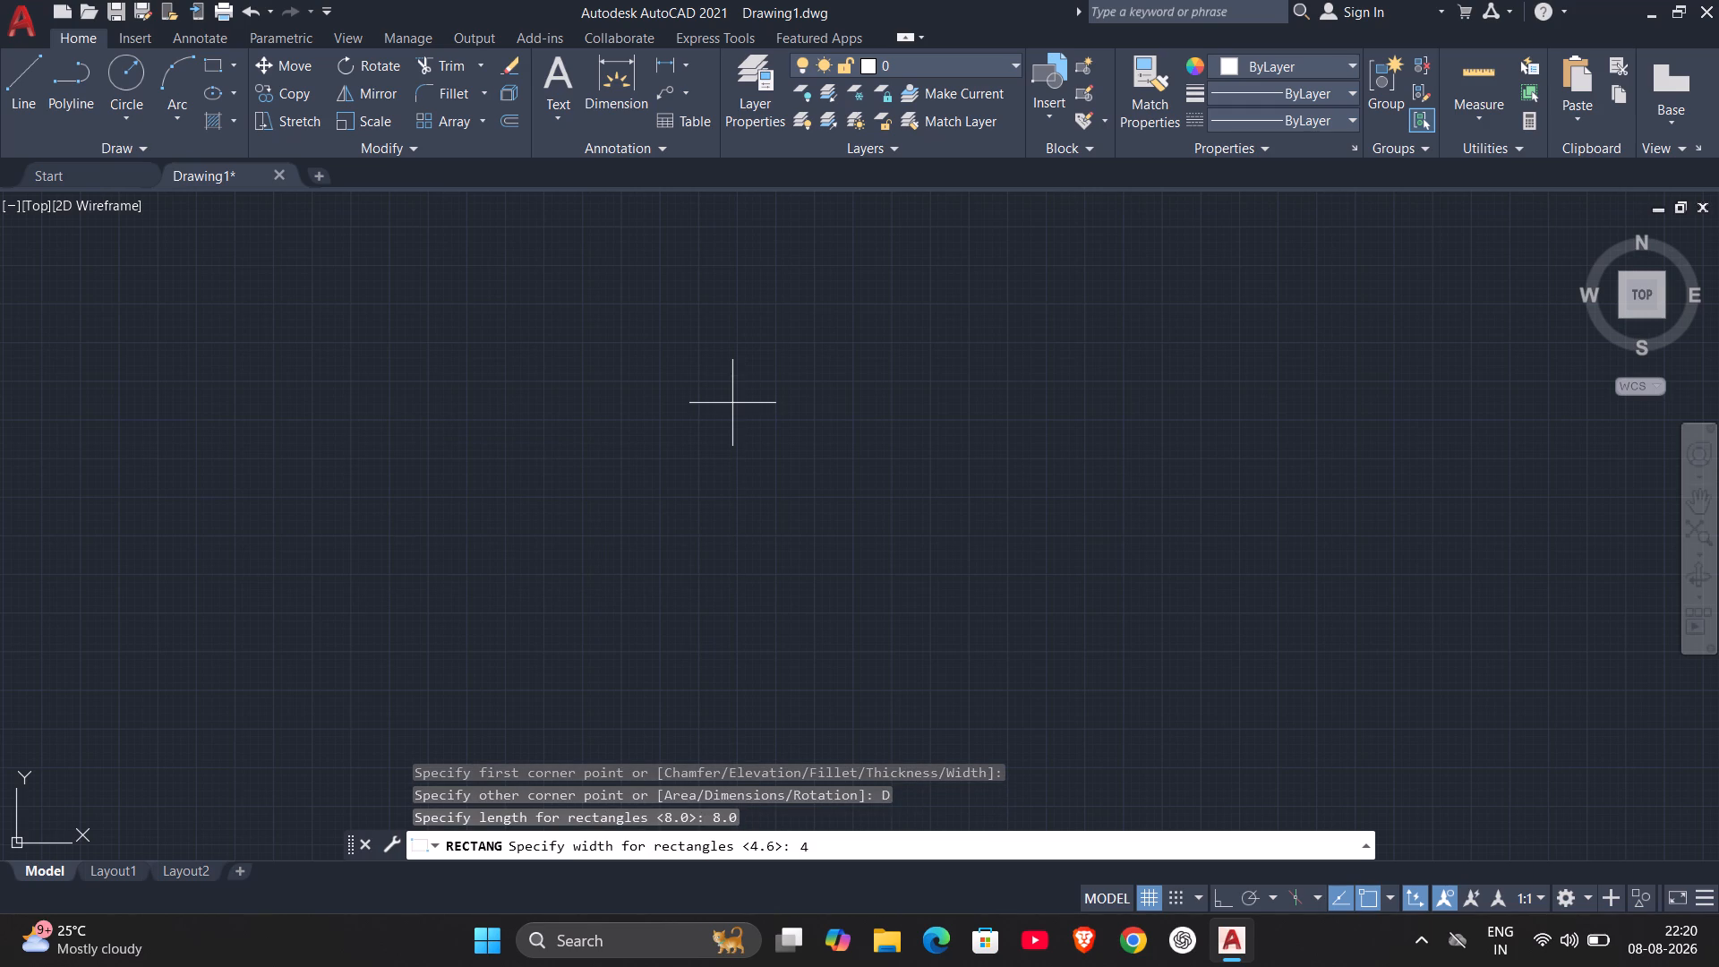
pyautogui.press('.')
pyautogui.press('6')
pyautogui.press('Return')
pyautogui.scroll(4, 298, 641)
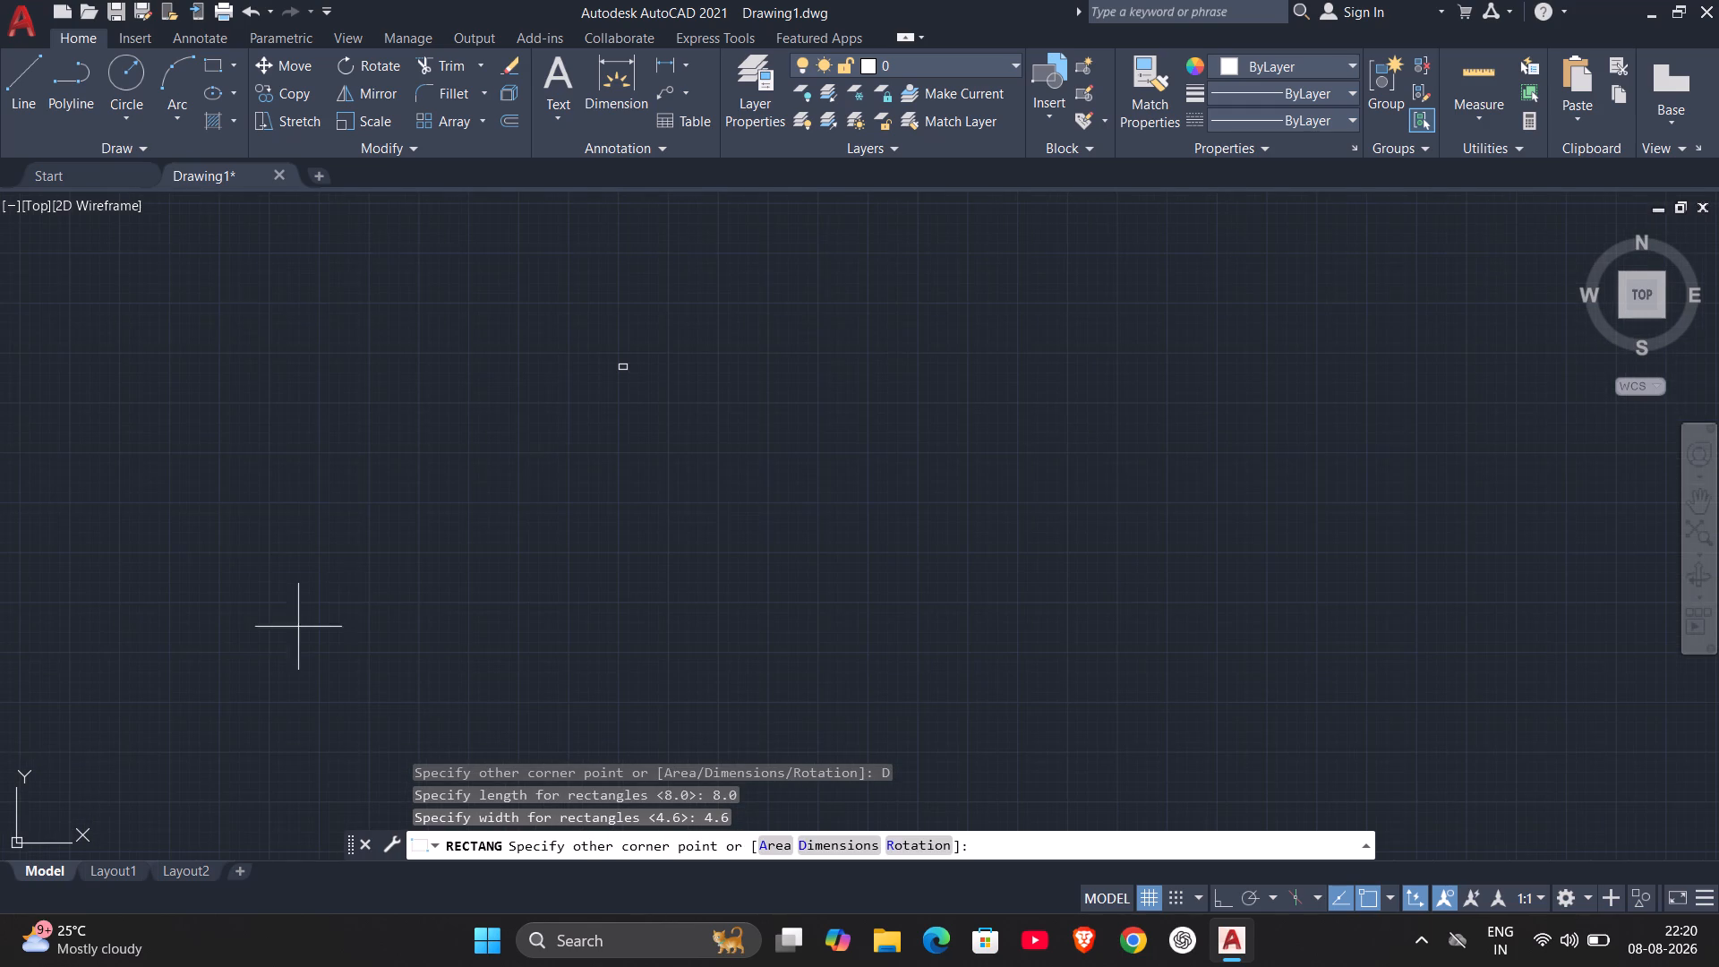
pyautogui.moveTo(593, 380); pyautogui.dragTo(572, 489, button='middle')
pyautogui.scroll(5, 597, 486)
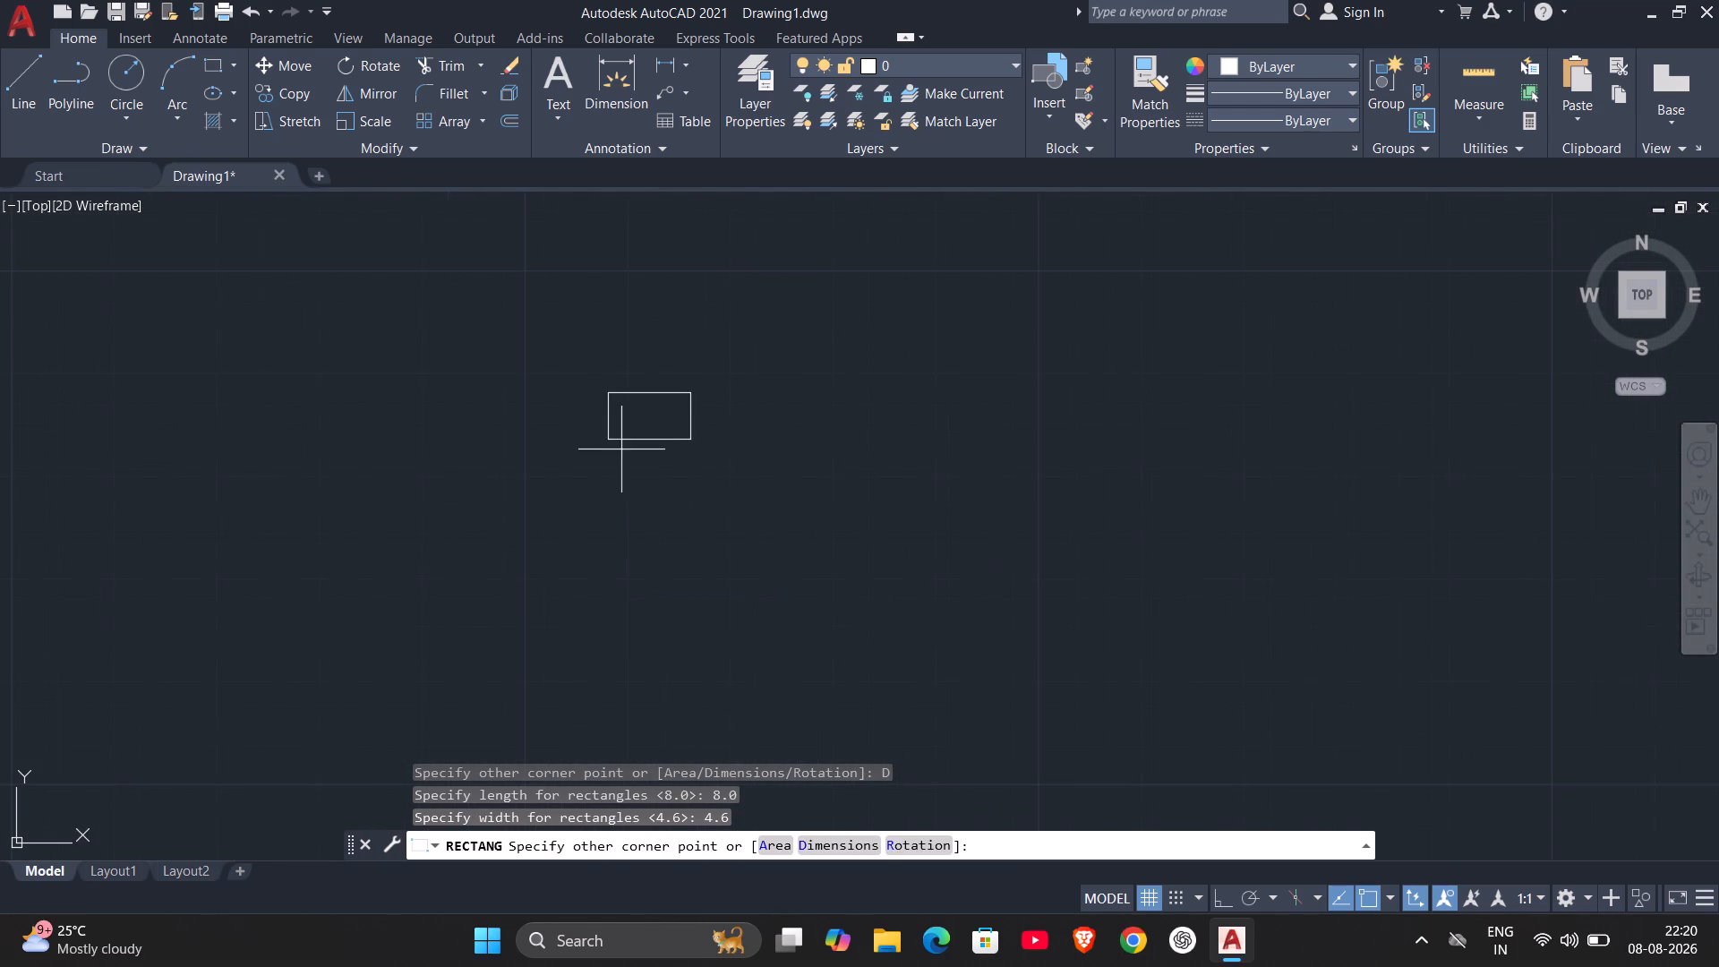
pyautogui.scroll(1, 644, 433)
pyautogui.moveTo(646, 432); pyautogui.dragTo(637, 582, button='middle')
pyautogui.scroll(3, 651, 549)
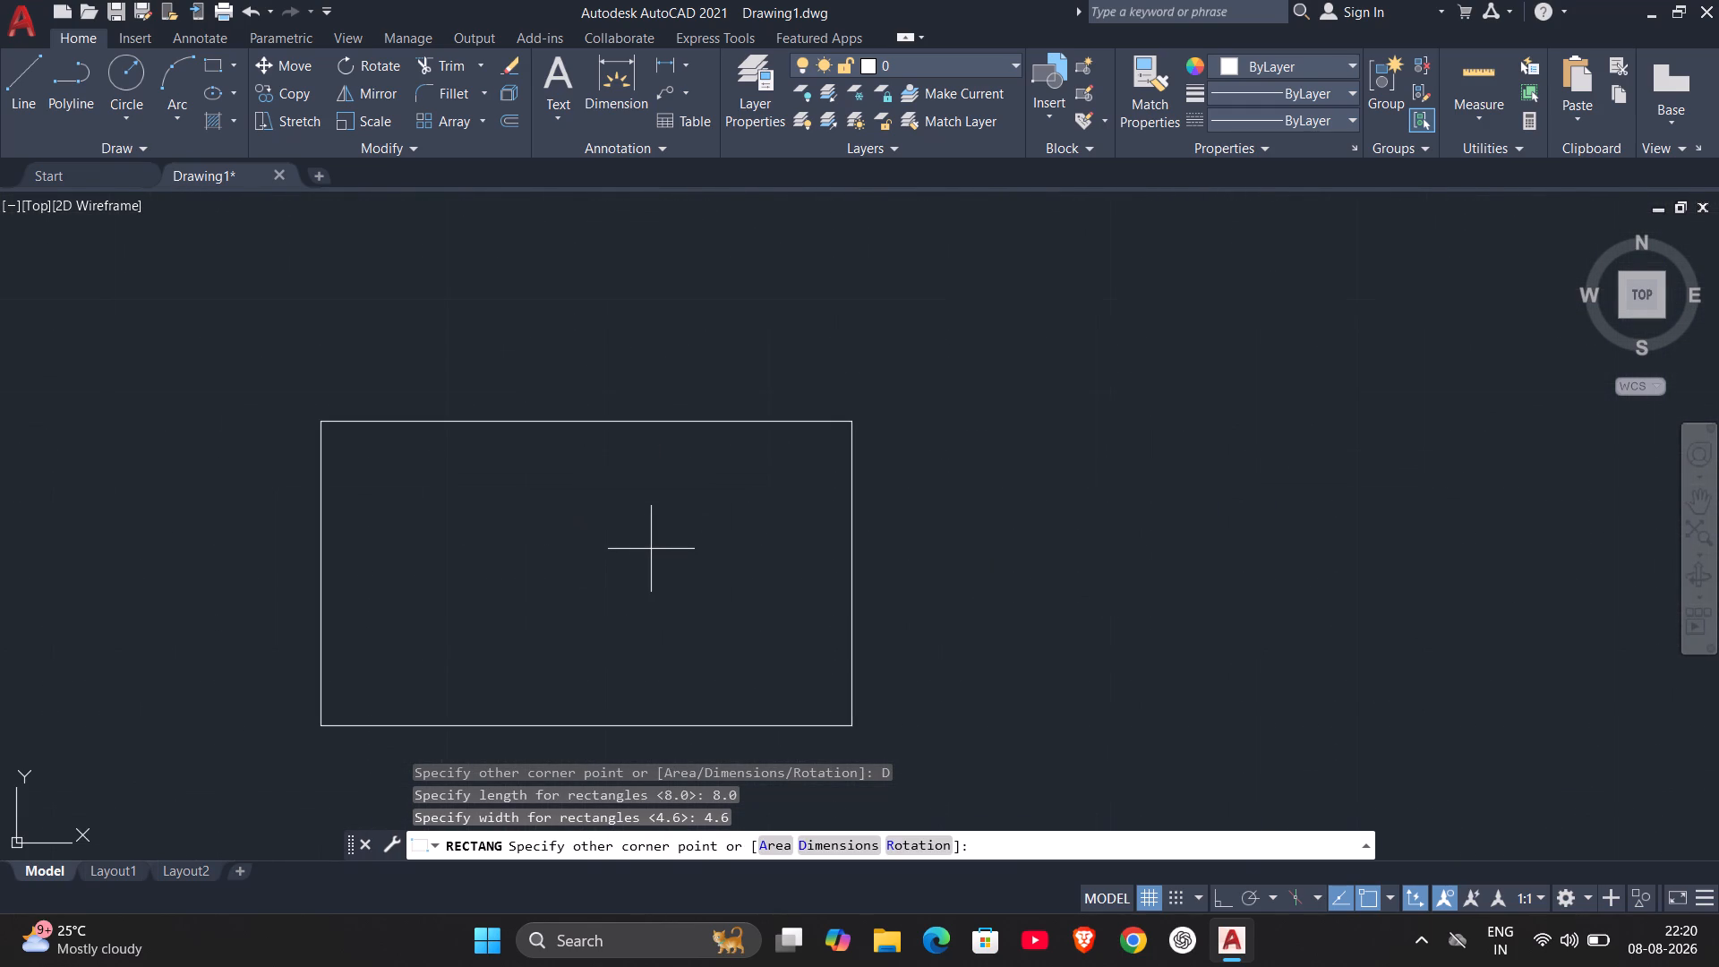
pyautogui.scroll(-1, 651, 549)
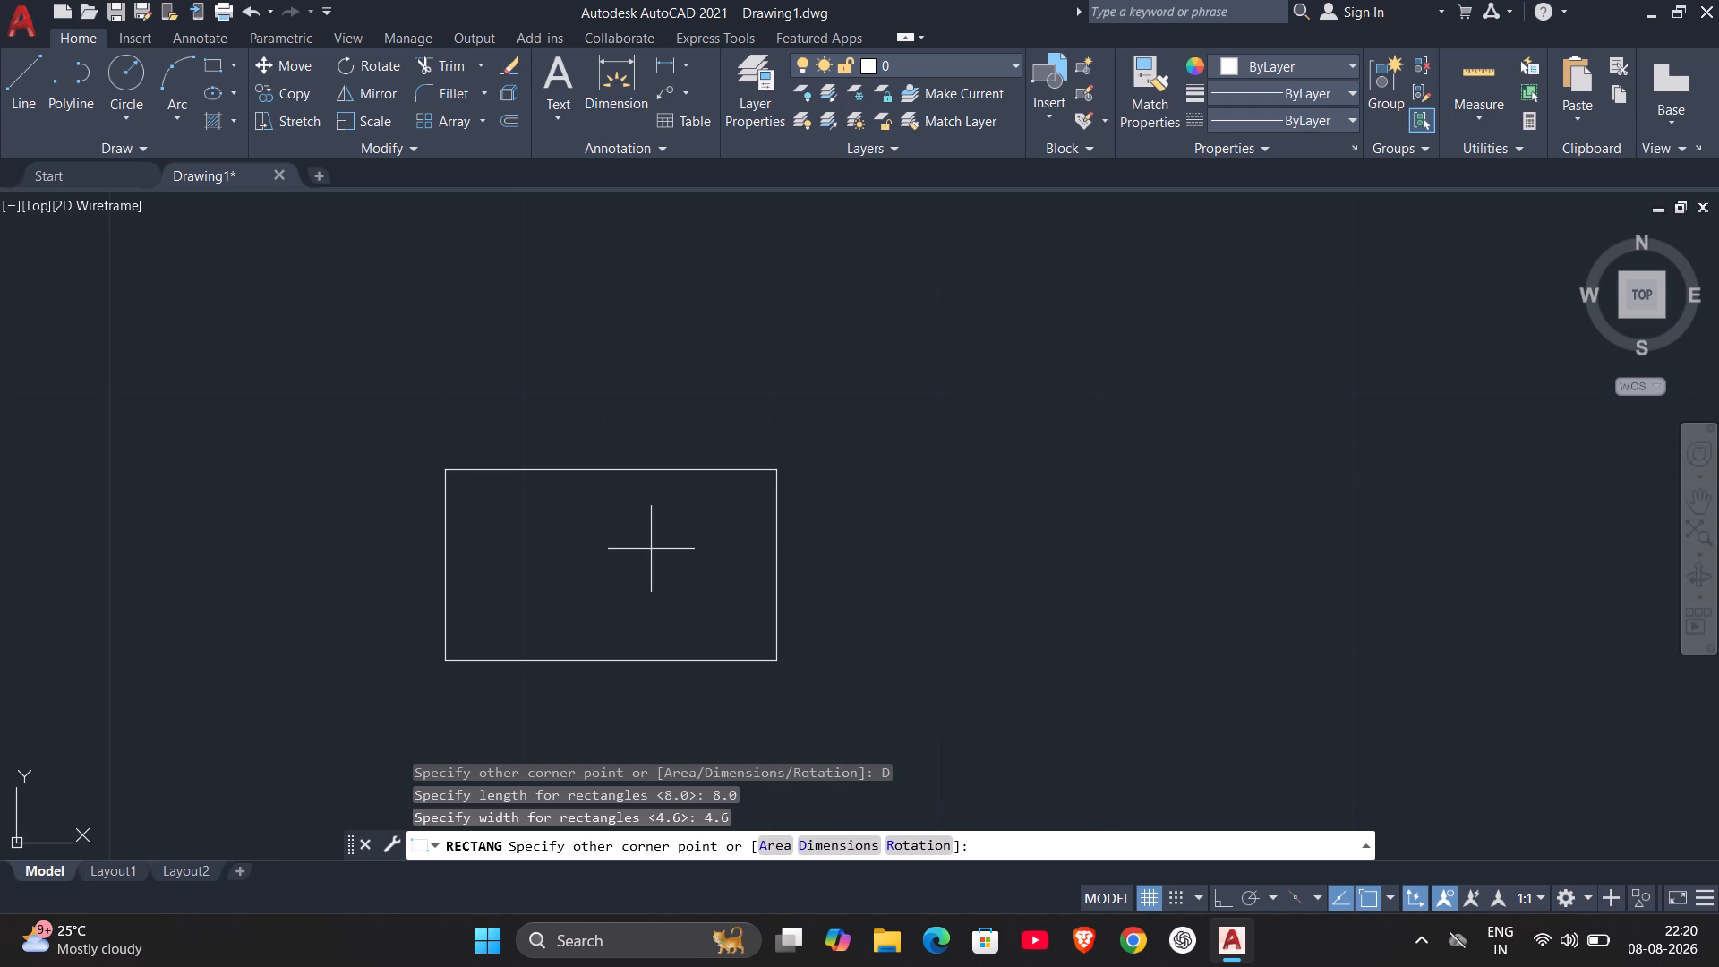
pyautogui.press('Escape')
# Move the UCS origin freehand to a new point diagonally up and right of the world origin.
pyautogui.scroll(-5, 637, 575)
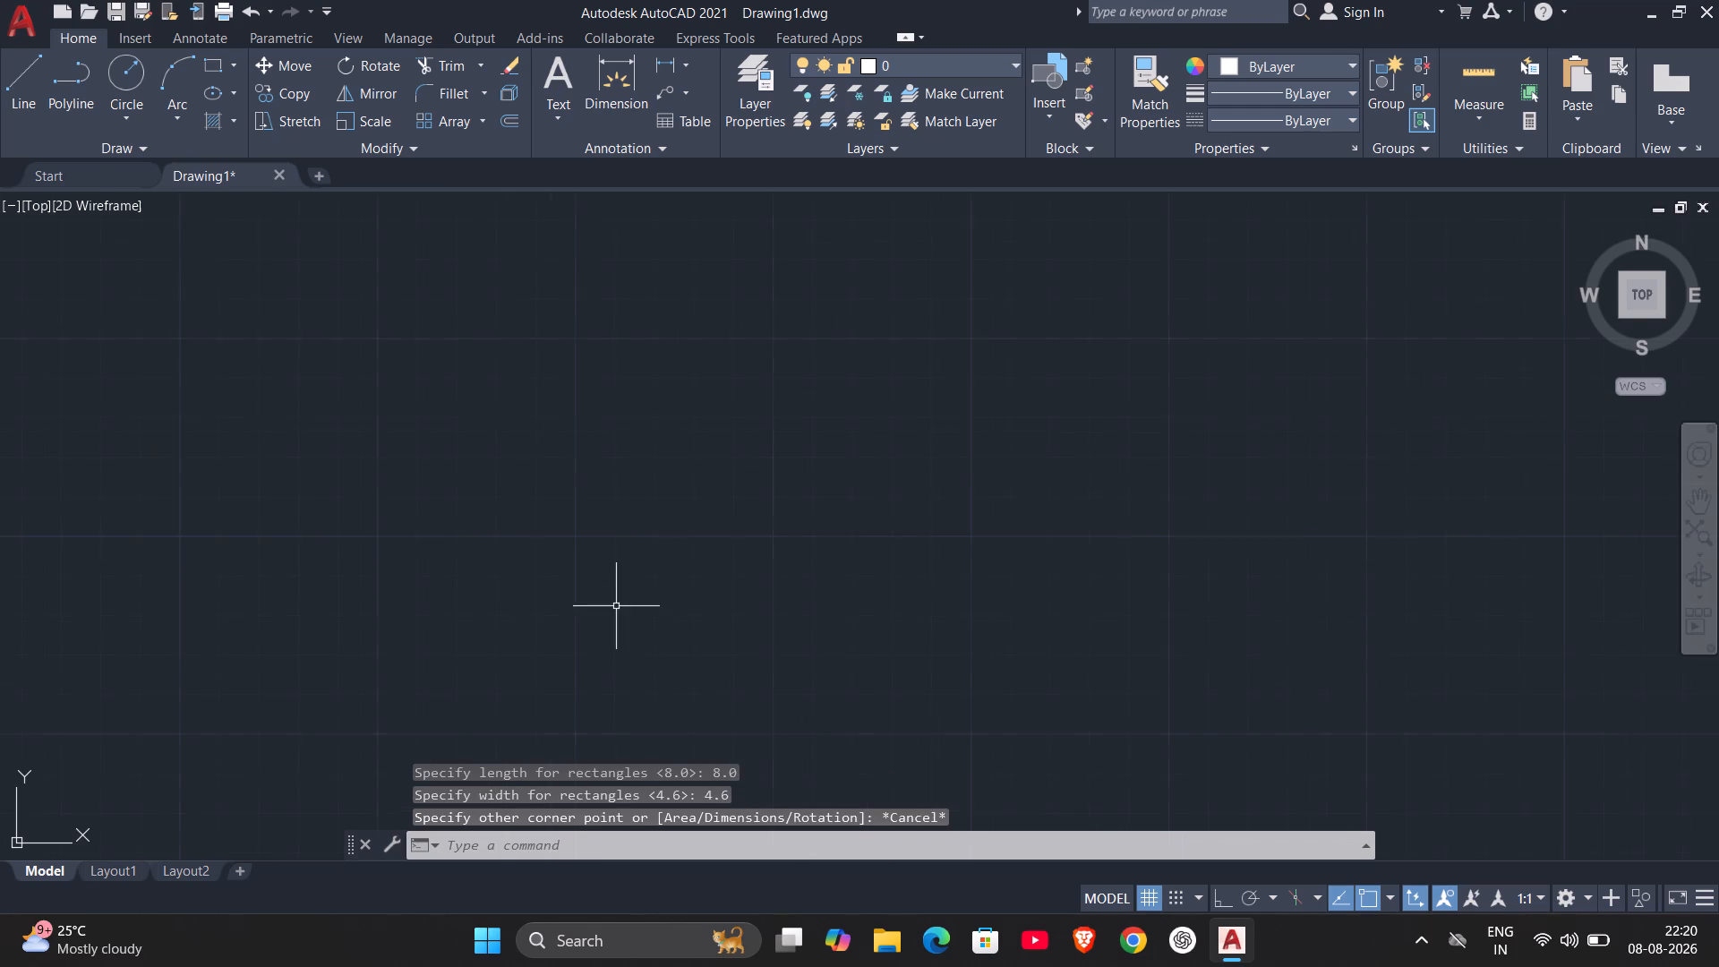
pyautogui.scroll(-11, 616, 606)
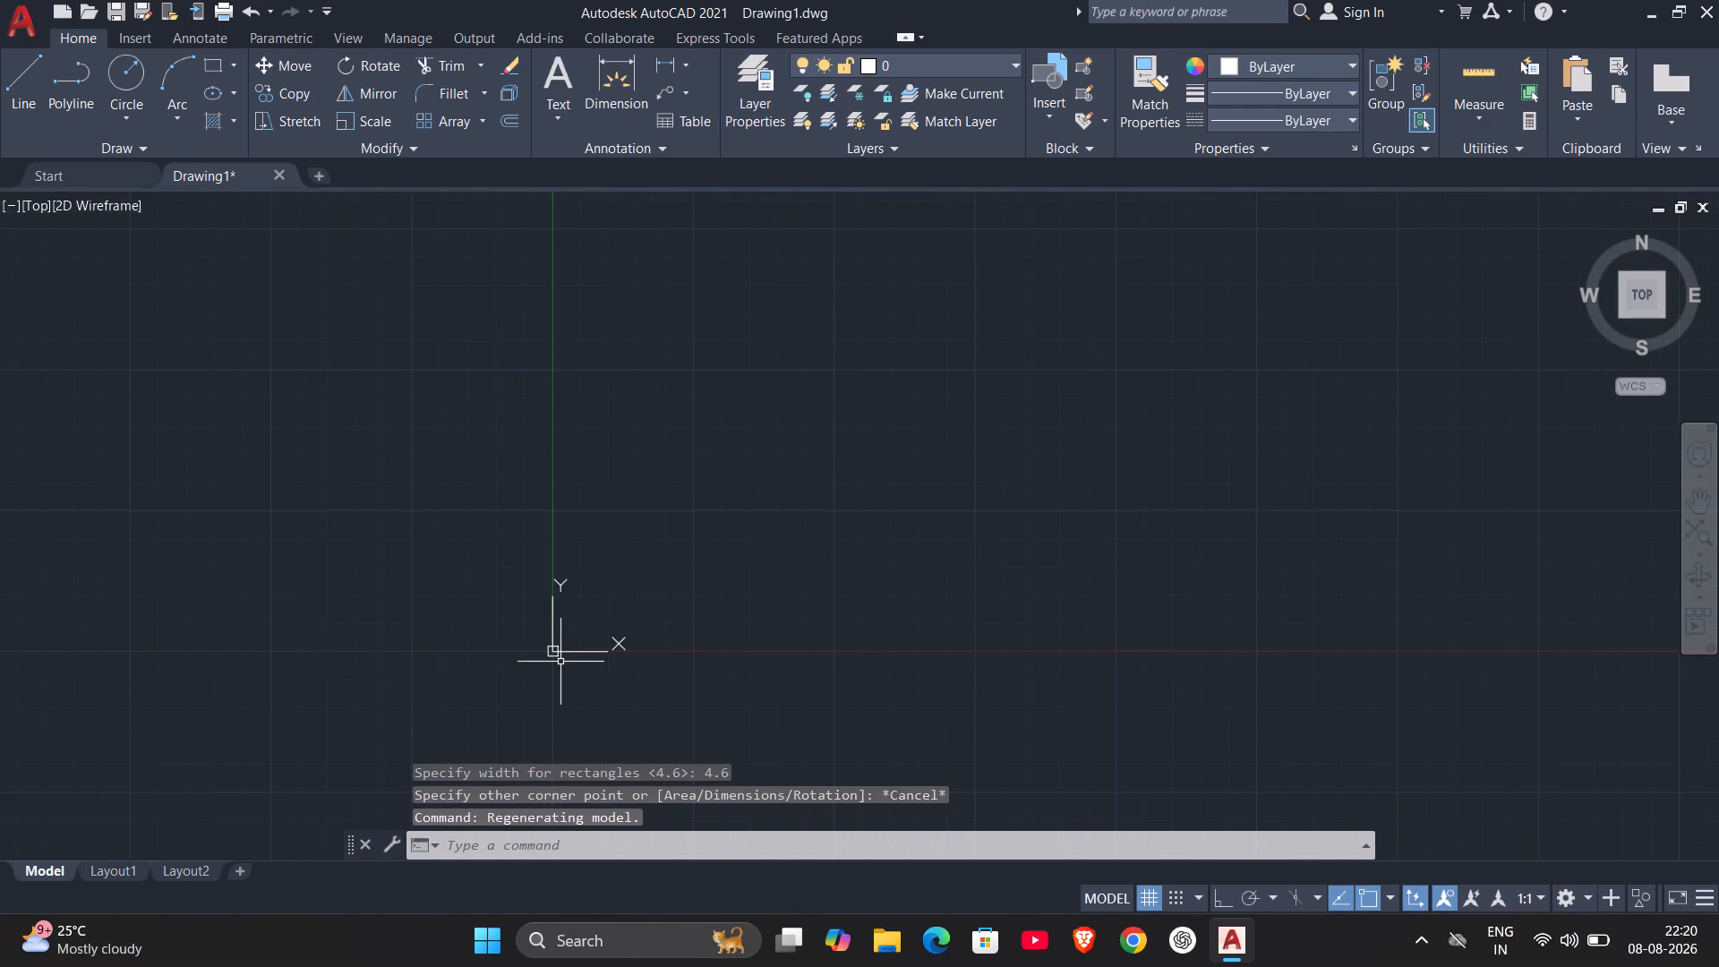
pyautogui.click(555, 651)
pyautogui.click(548, 655)
pyautogui.moveTo(552, 655); pyautogui.dragTo(629, 578)
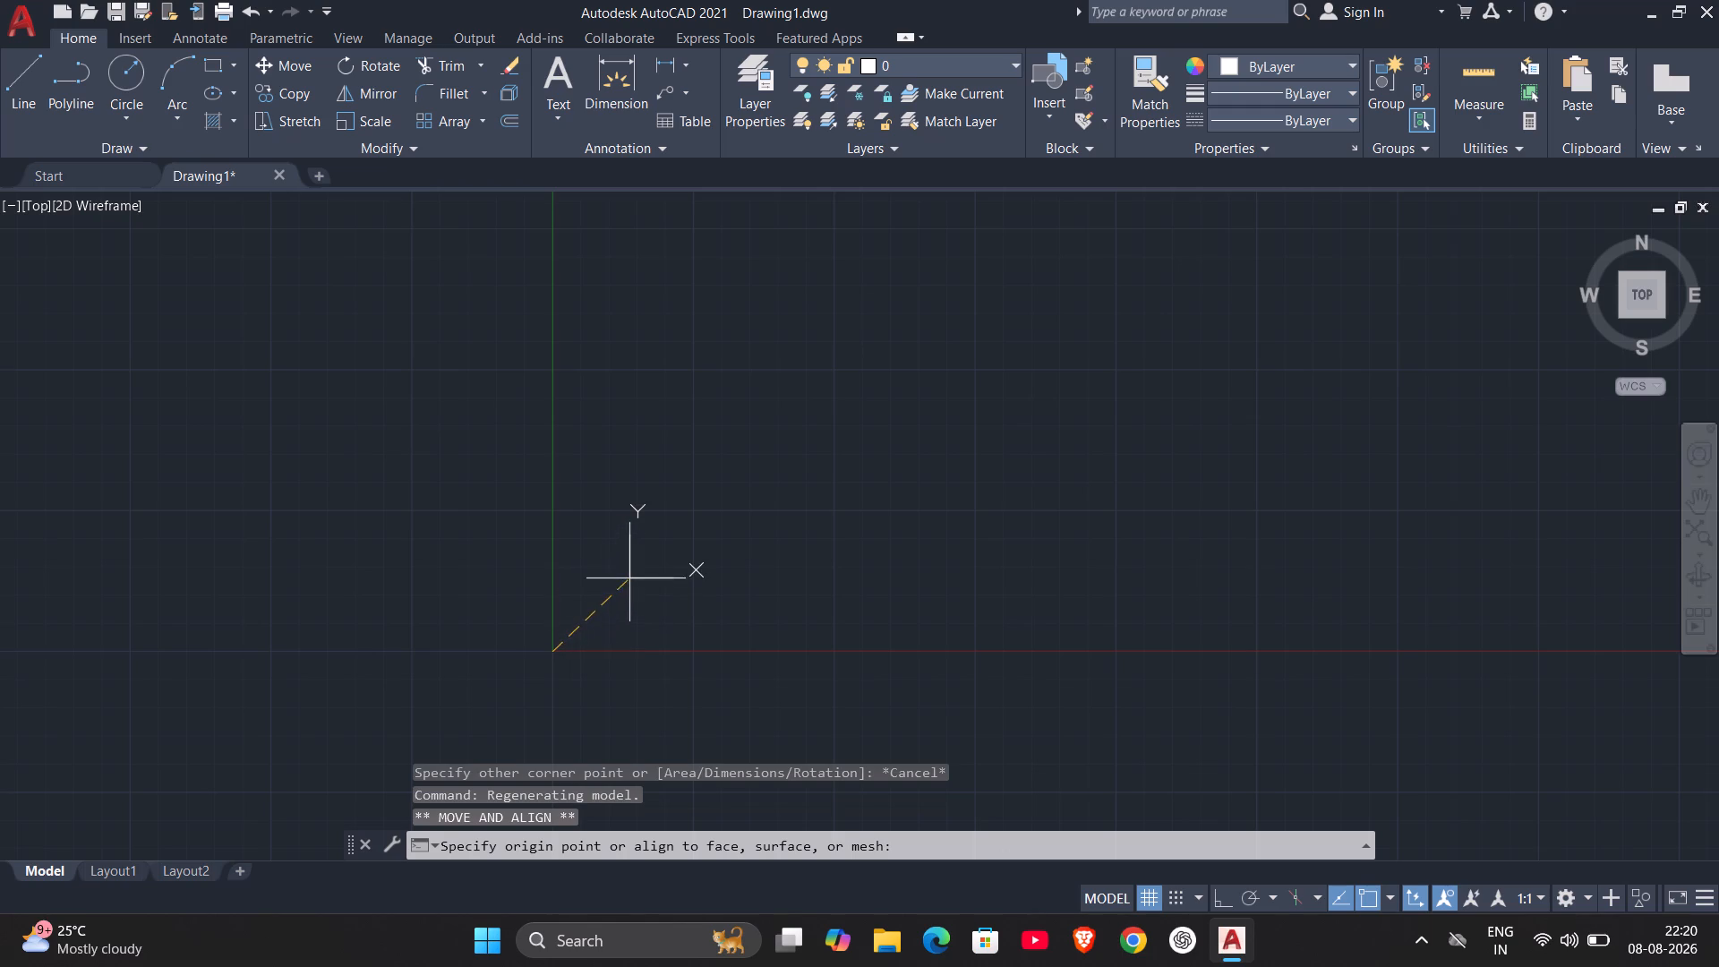
pyautogui.moveTo(629, 578); pyautogui.dragTo(631, 578)
pyautogui.scroll(2, 631, 578)
pyautogui.click(631, 578)
# Draw a rectangle with length 8.0 and width 4.6 using the Dimensions option, in the open area of the drawing.
pyautogui.scroll(5, 680, 542)
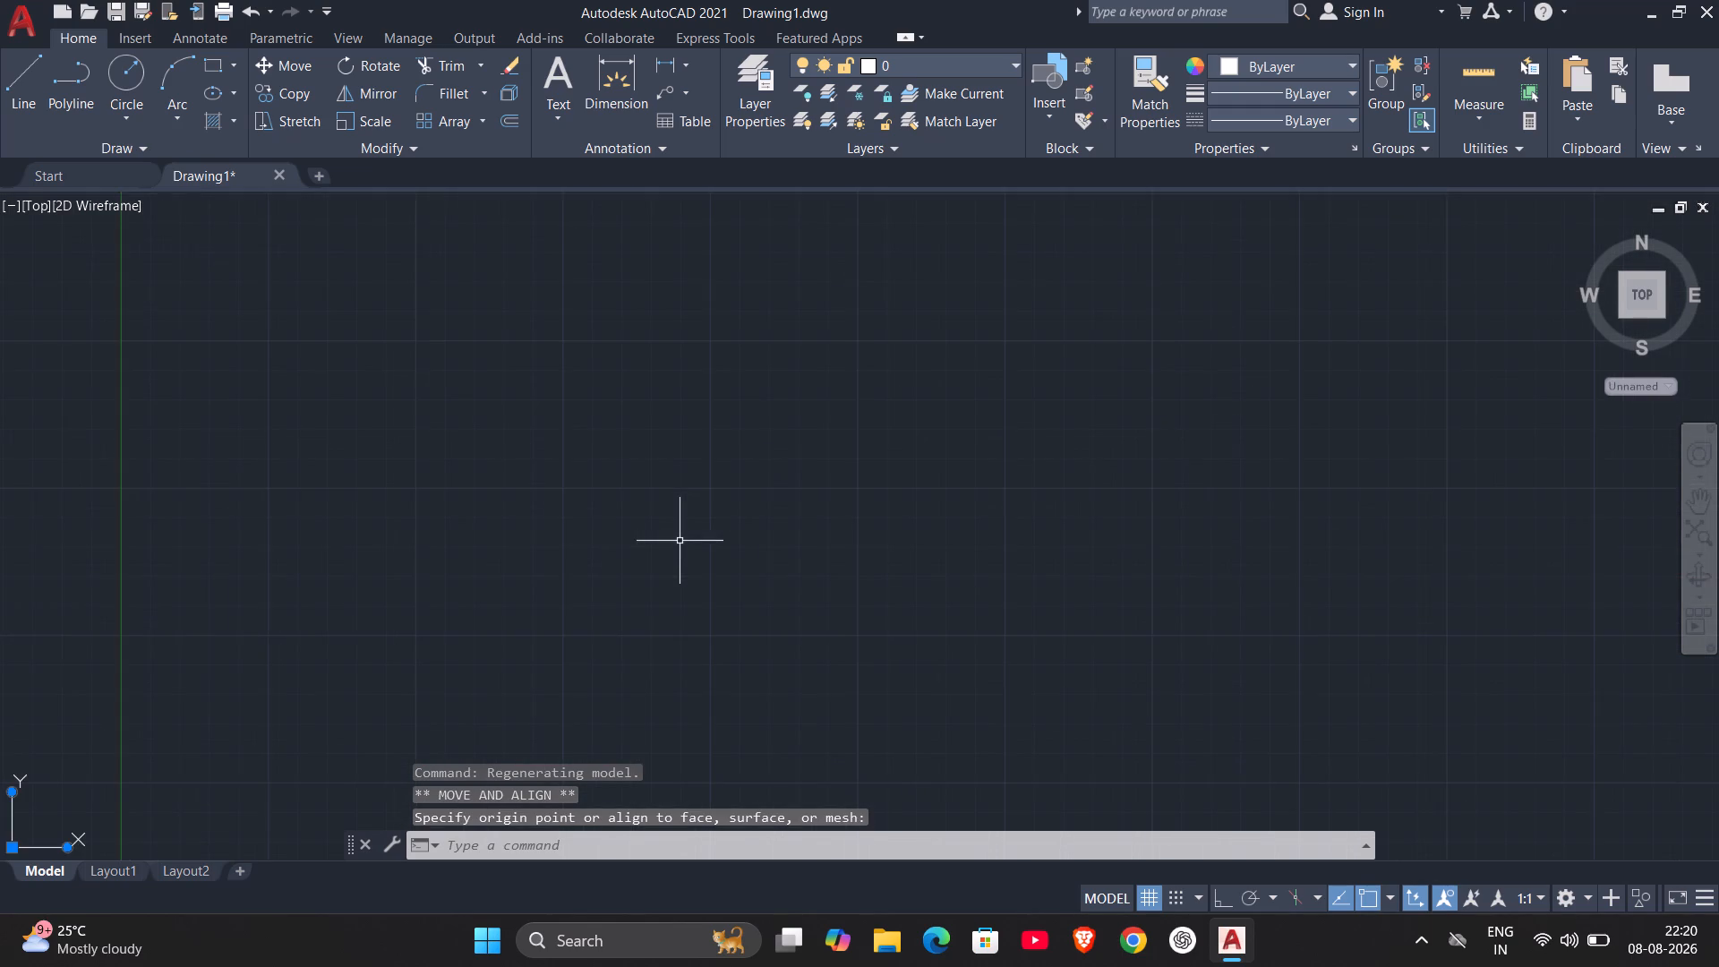
pyautogui.scroll(-2, 680, 541)
pyautogui.scroll(2, 680, 541)
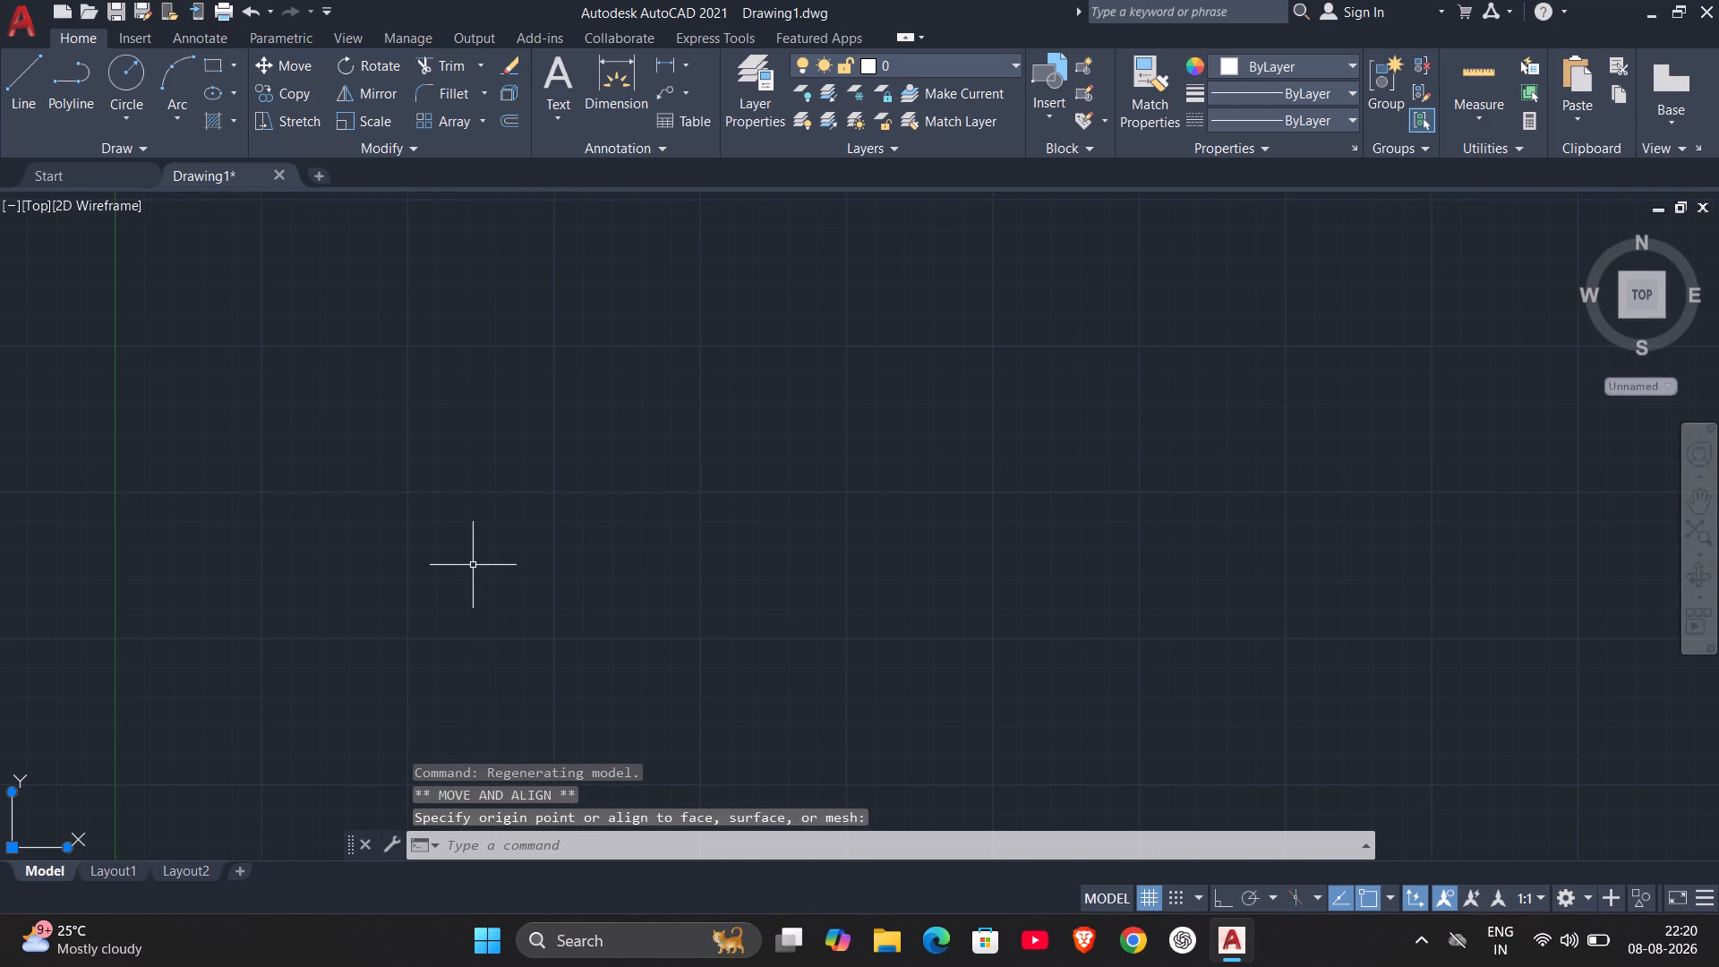
pyautogui.write('REC')
pyautogui.press('space')
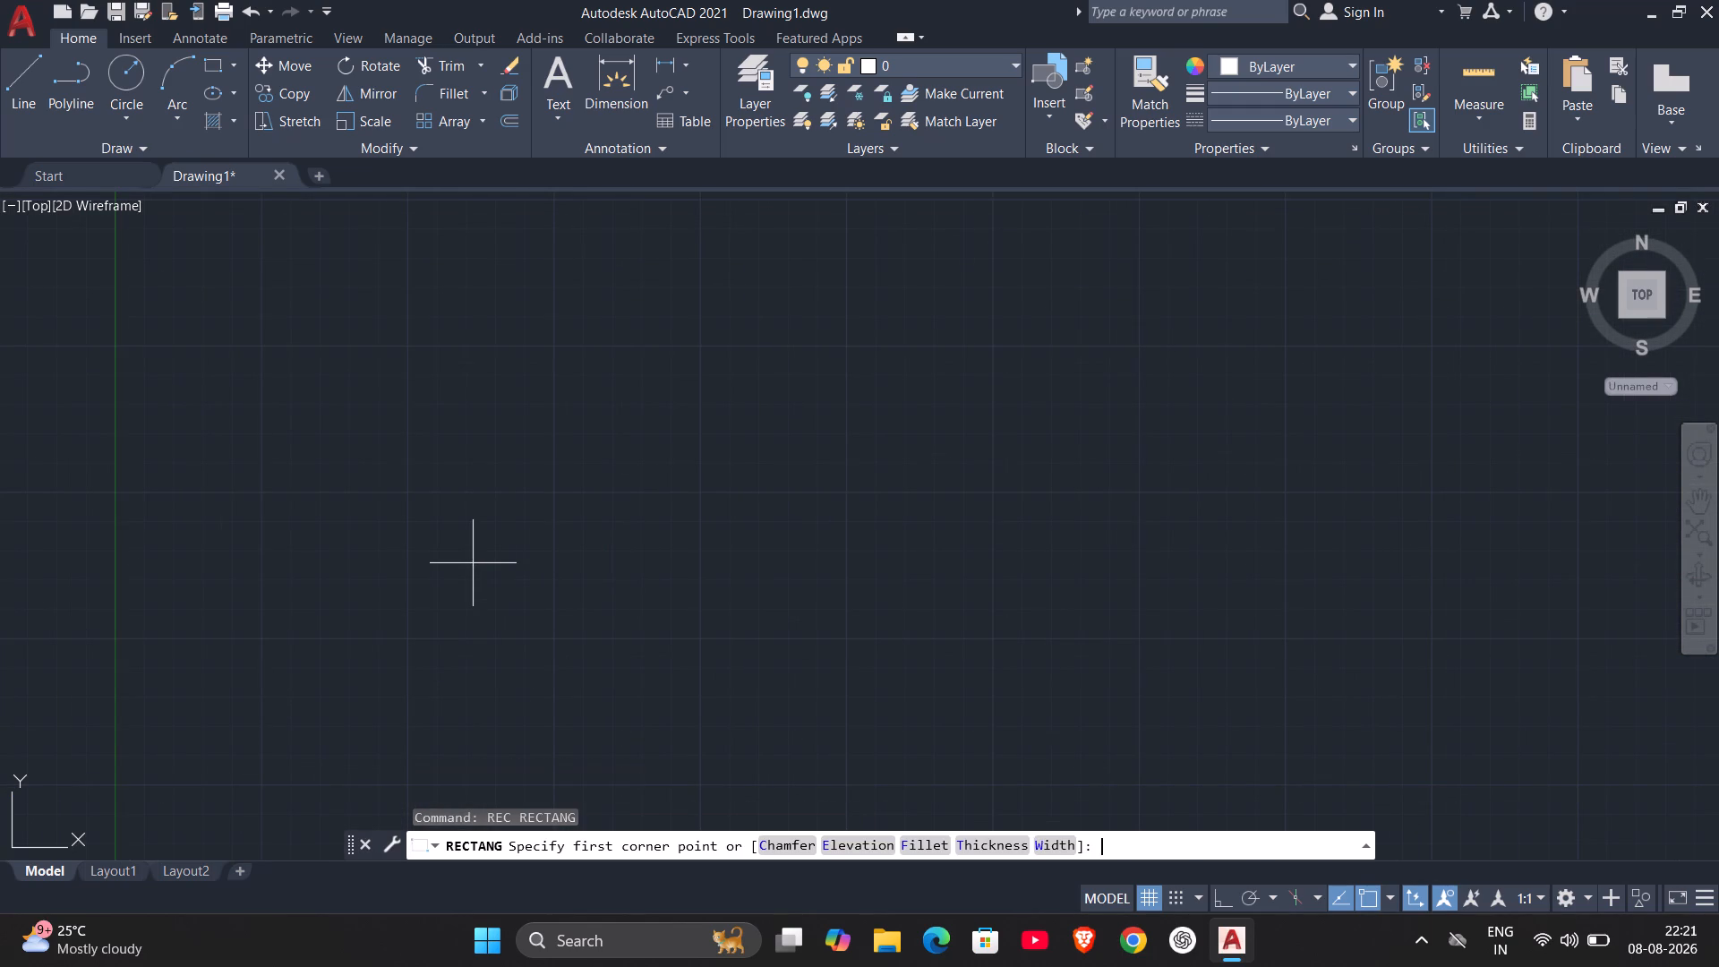
pyautogui.press('Return')
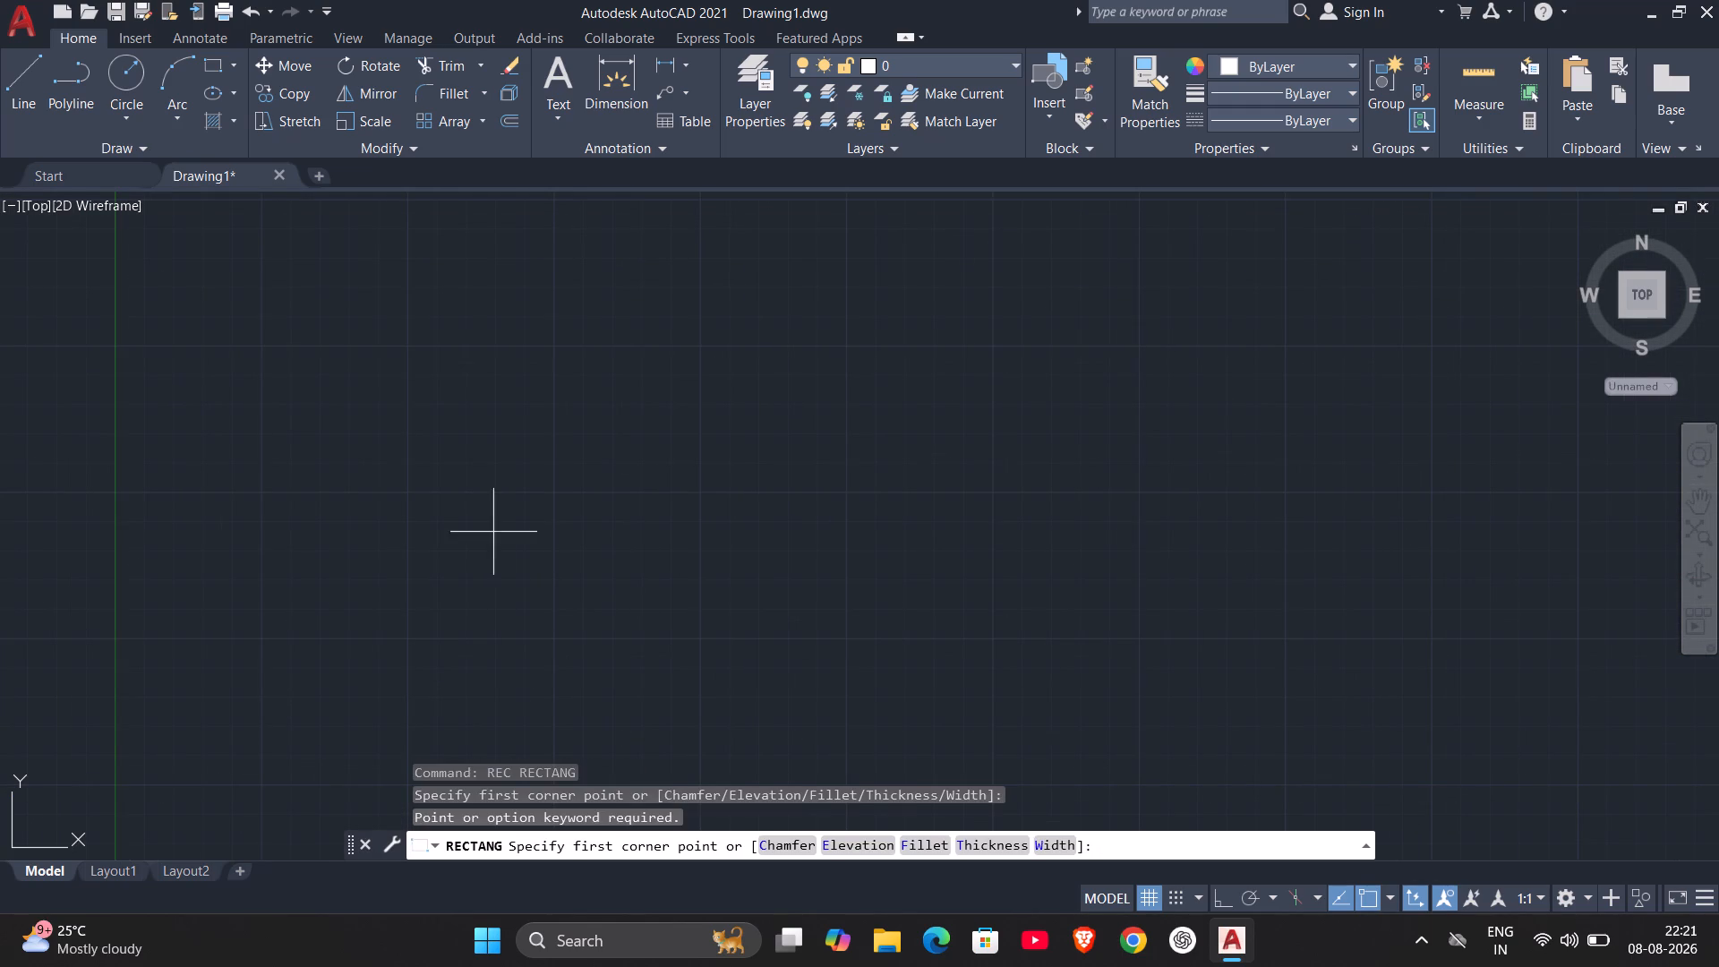
pyautogui.click(492, 534)
pyautogui.press('d')
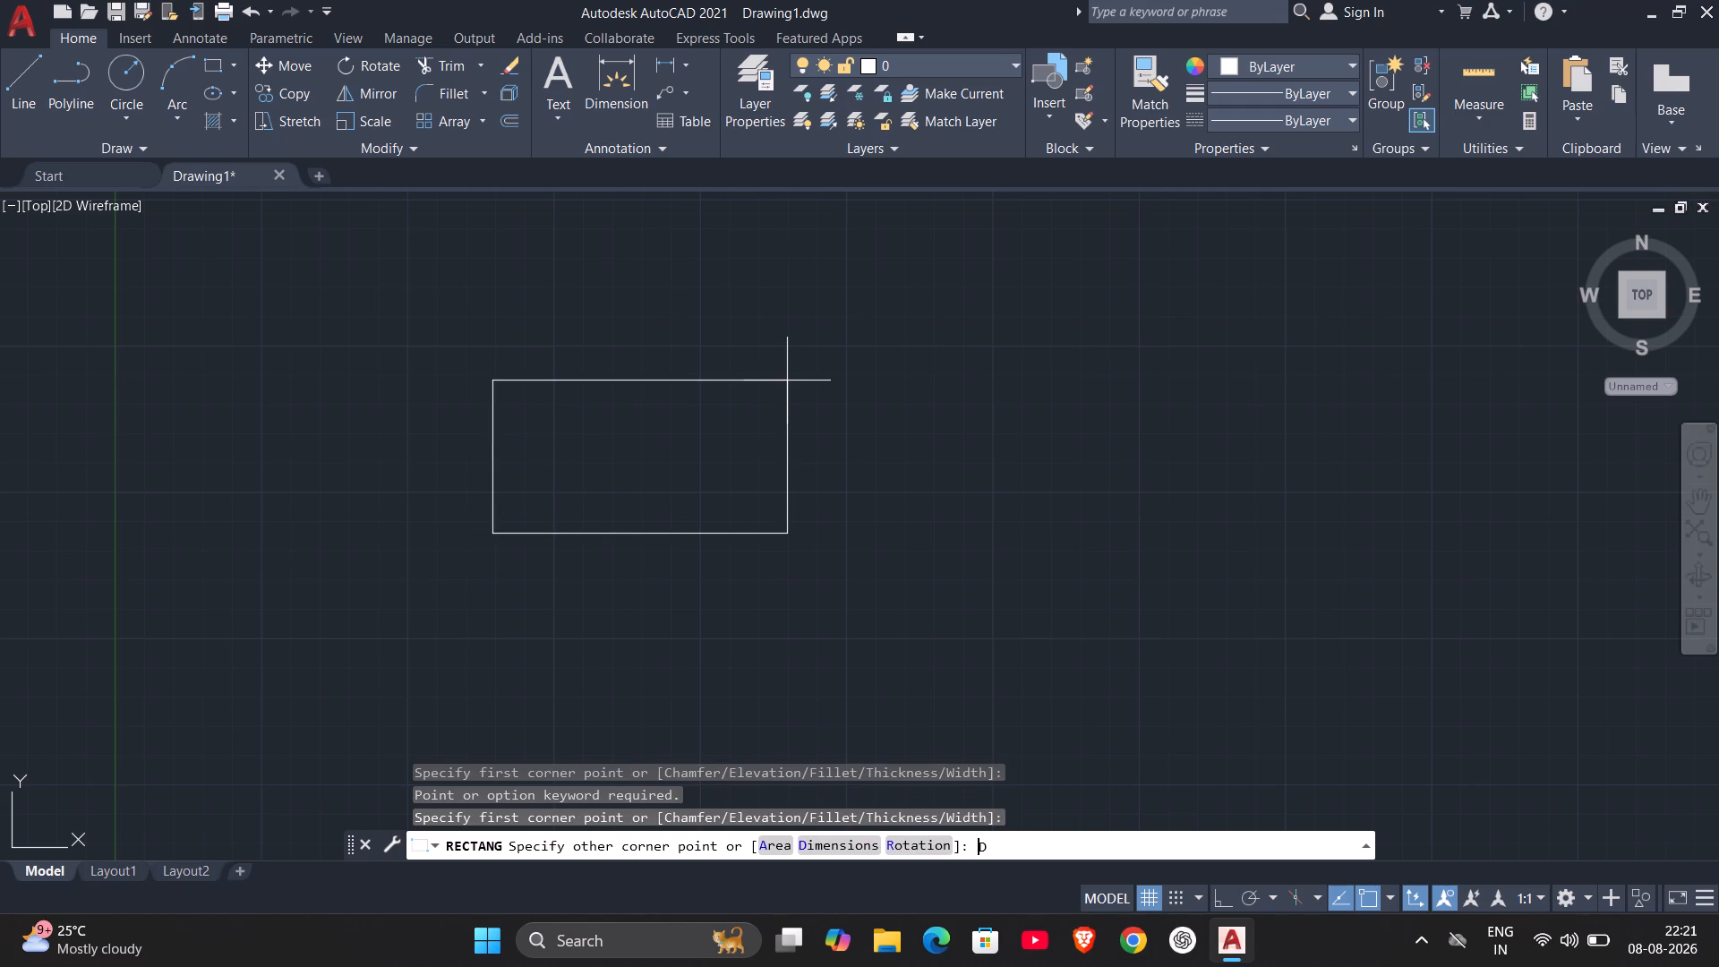
pyautogui.press('Return')
pyautogui.write('8.0')
pyautogui.press('Return')
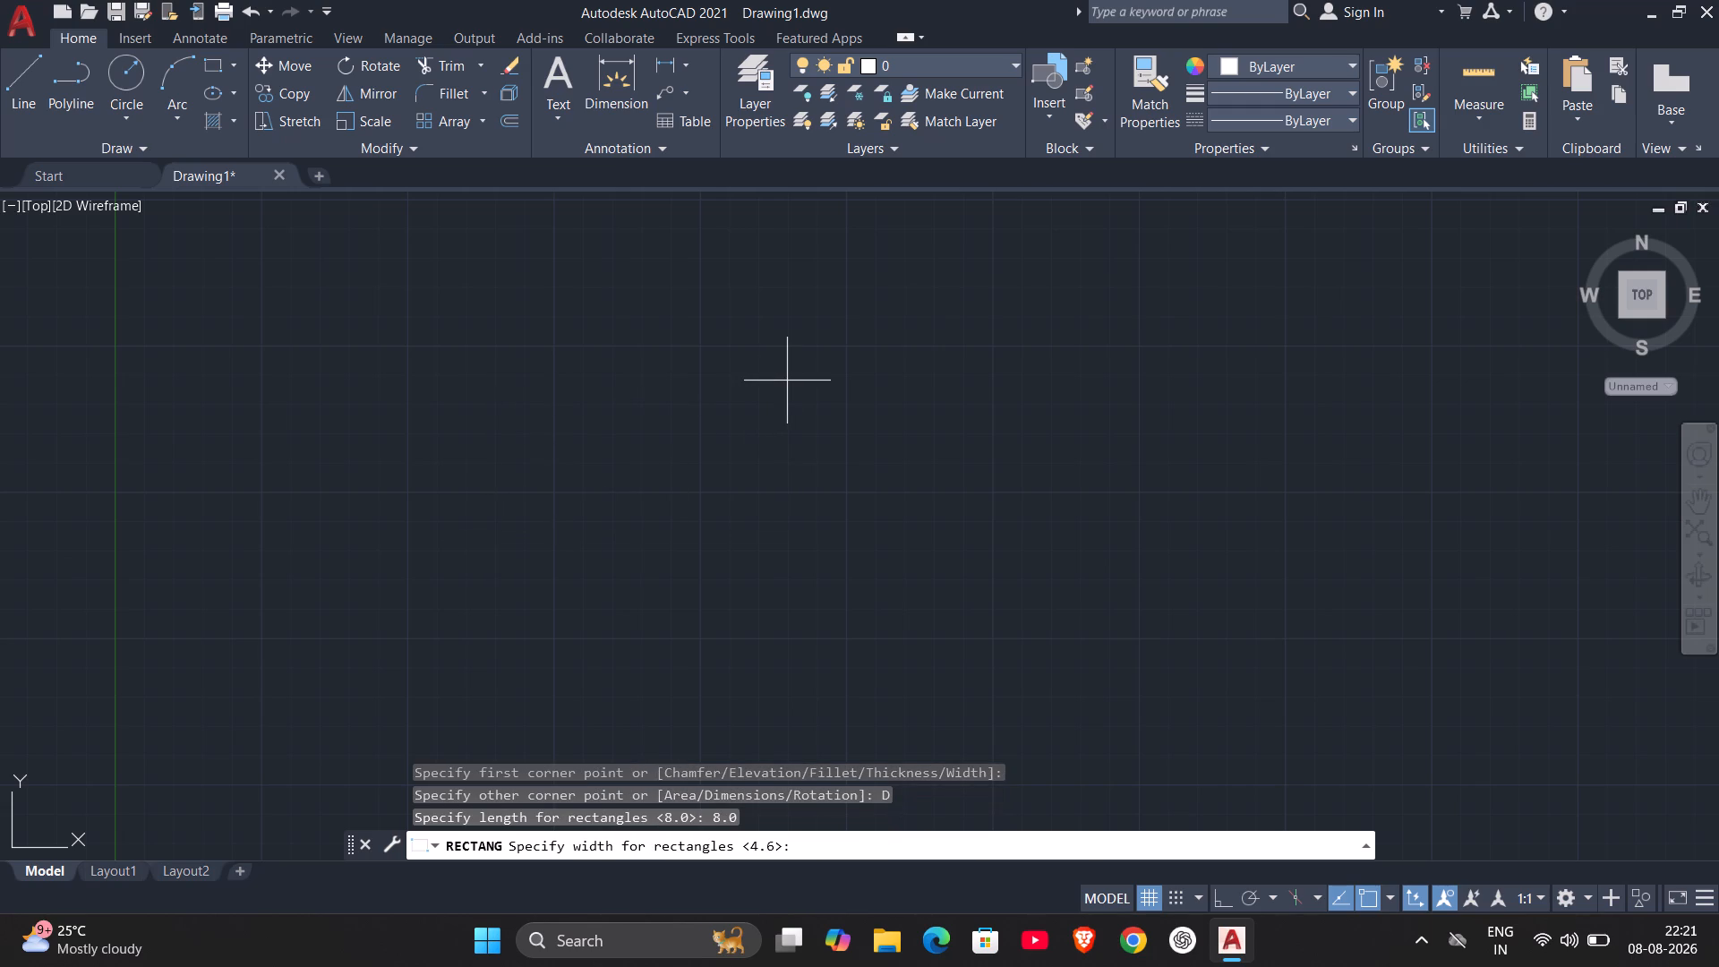
pyautogui.press('4')
pyautogui.press('.')
pyautogui.press('6')
pyautogui.press('Return')
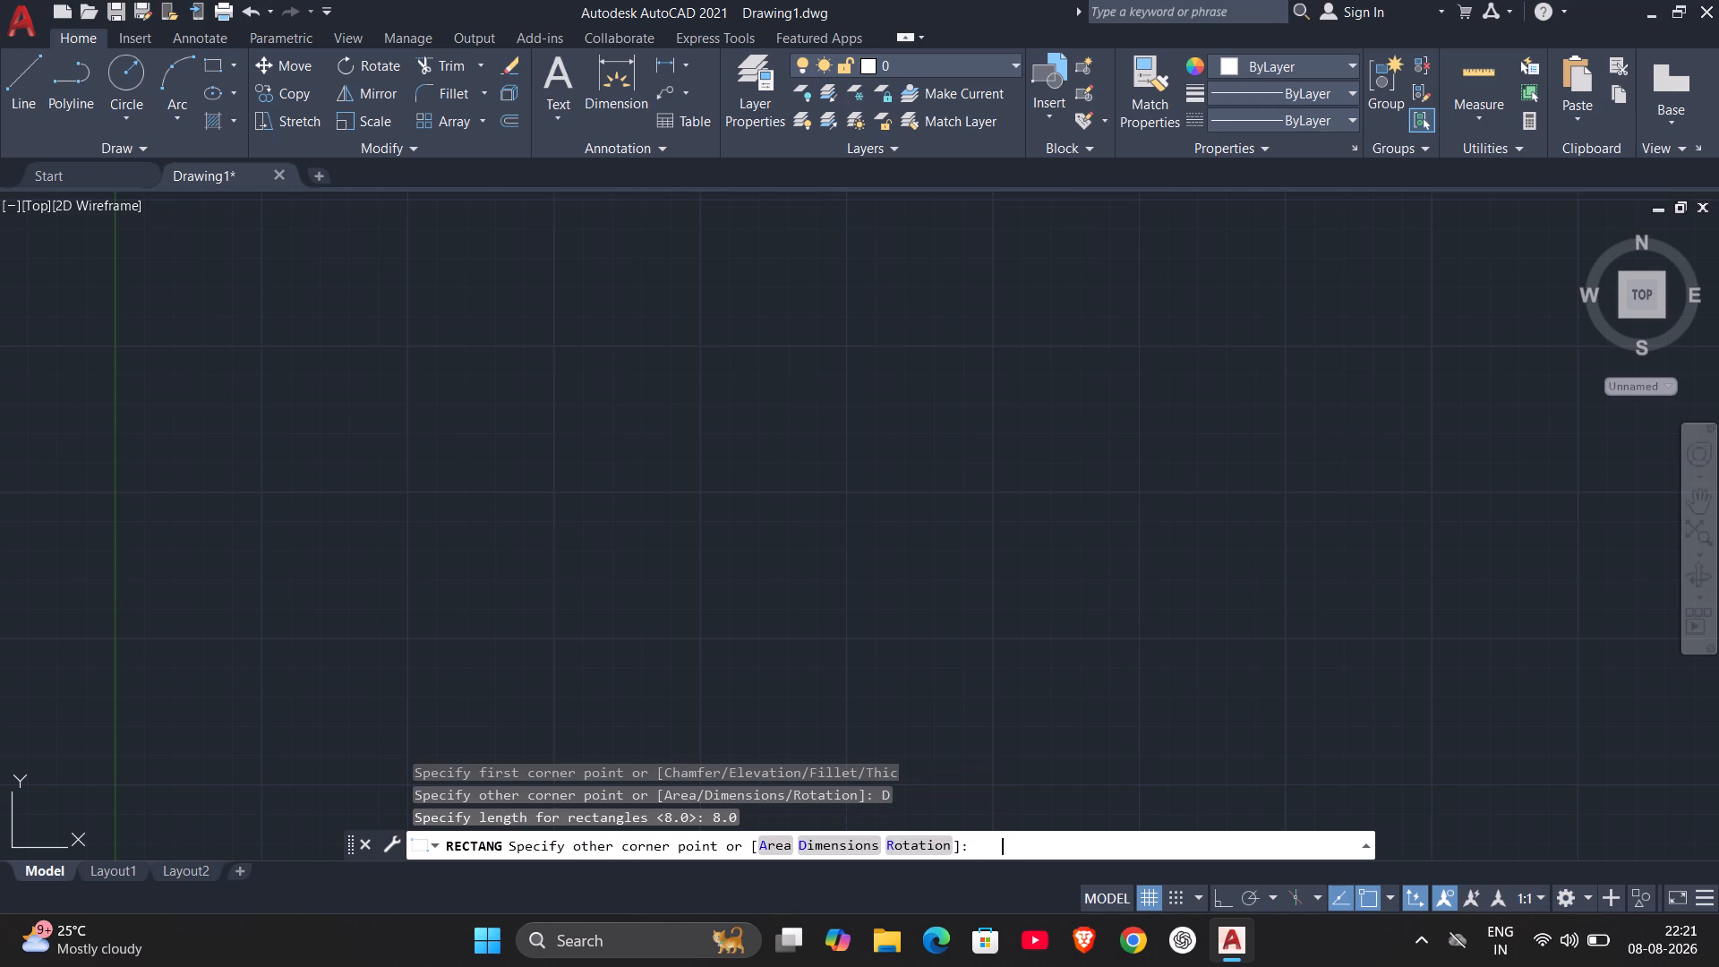
pyautogui.click(432, 506)
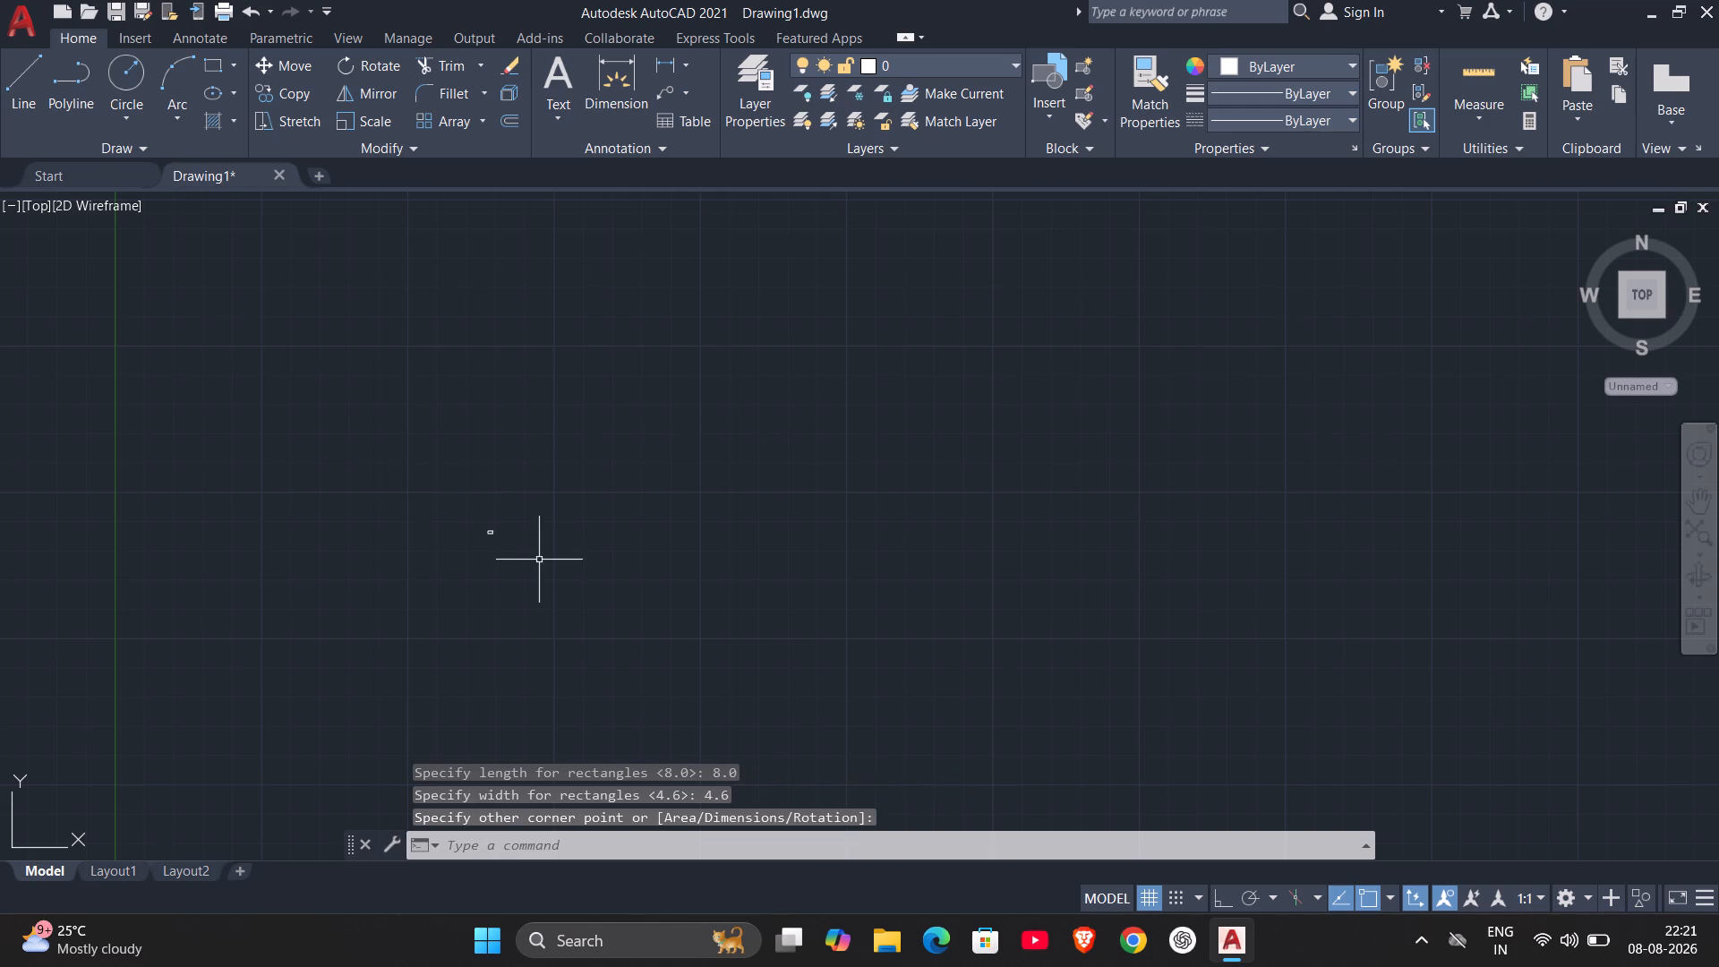
# Draw a second rectangle starting 0.9 beyond the first one's lower-right corner along its bottom edge, with the opposite corner 7.0 away diagonally, about 6 by 3.6.
pyautogui.scroll(4, 537, 560)
pyautogui.scroll(1, 453, 498)
pyautogui.moveTo(468, 478); pyautogui.dragTo(911, 603, button='middle')
pyautogui.scroll(-2, 663, 551)
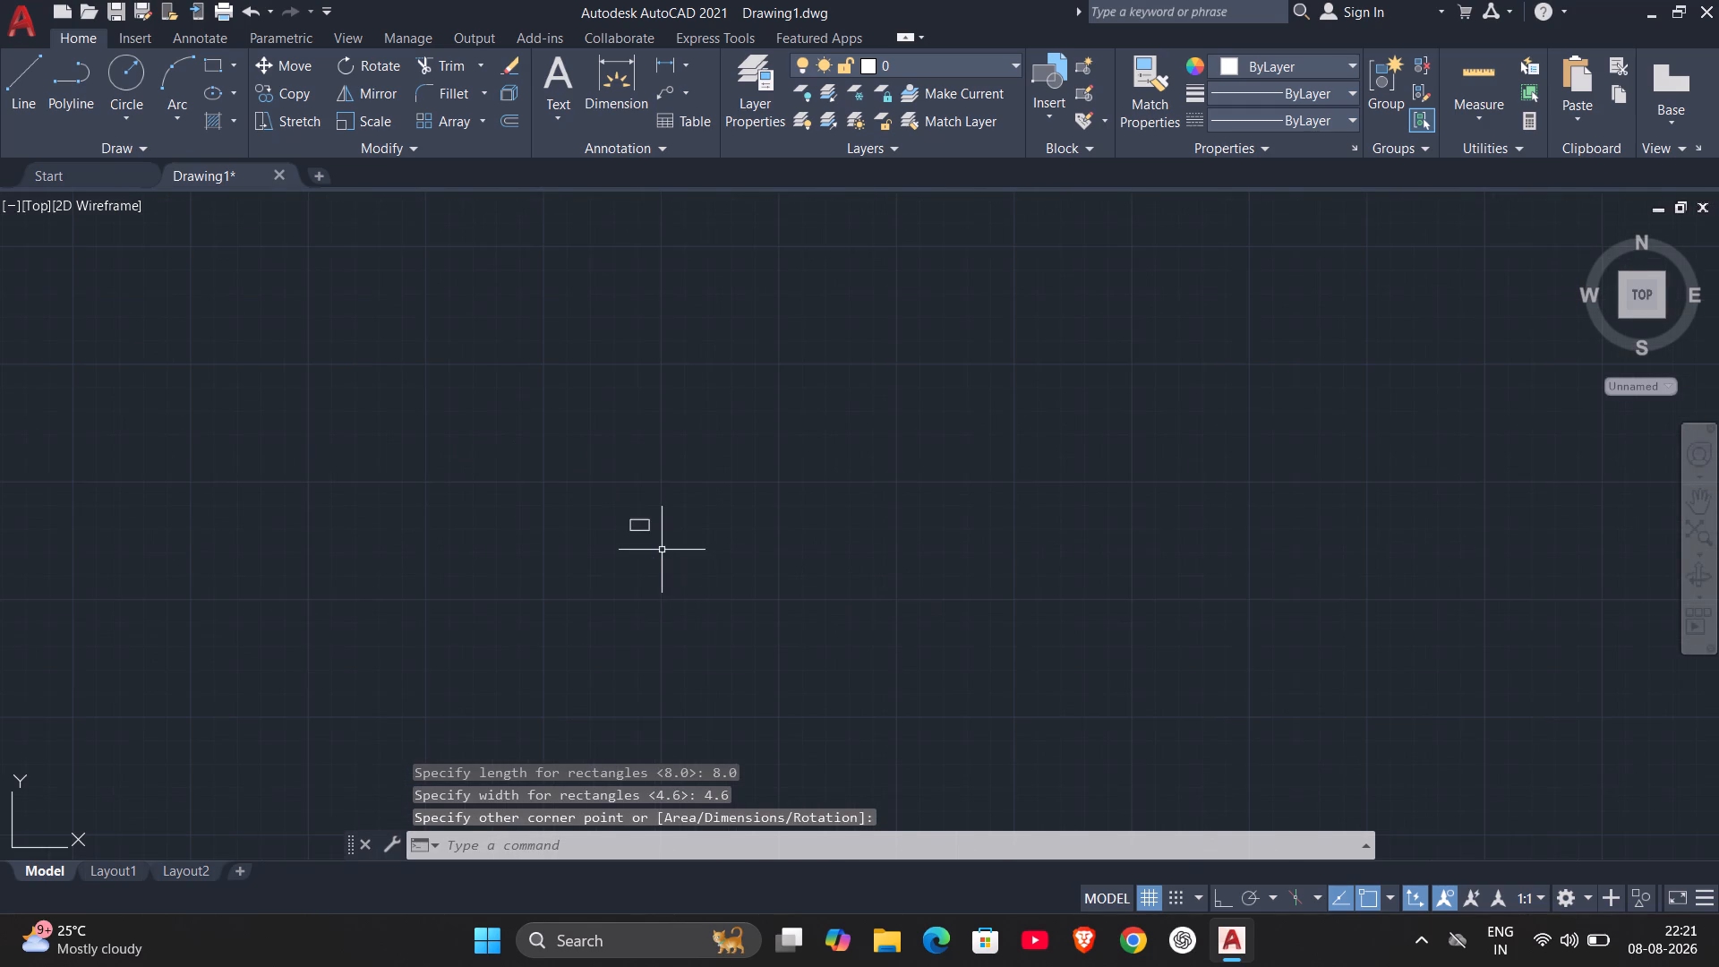
pyautogui.scroll(3, 662, 549)
pyautogui.moveTo(661, 538); pyautogui.dragTo(775, 624, button='middle')
pyautogui.scroll(3, 760, 597)
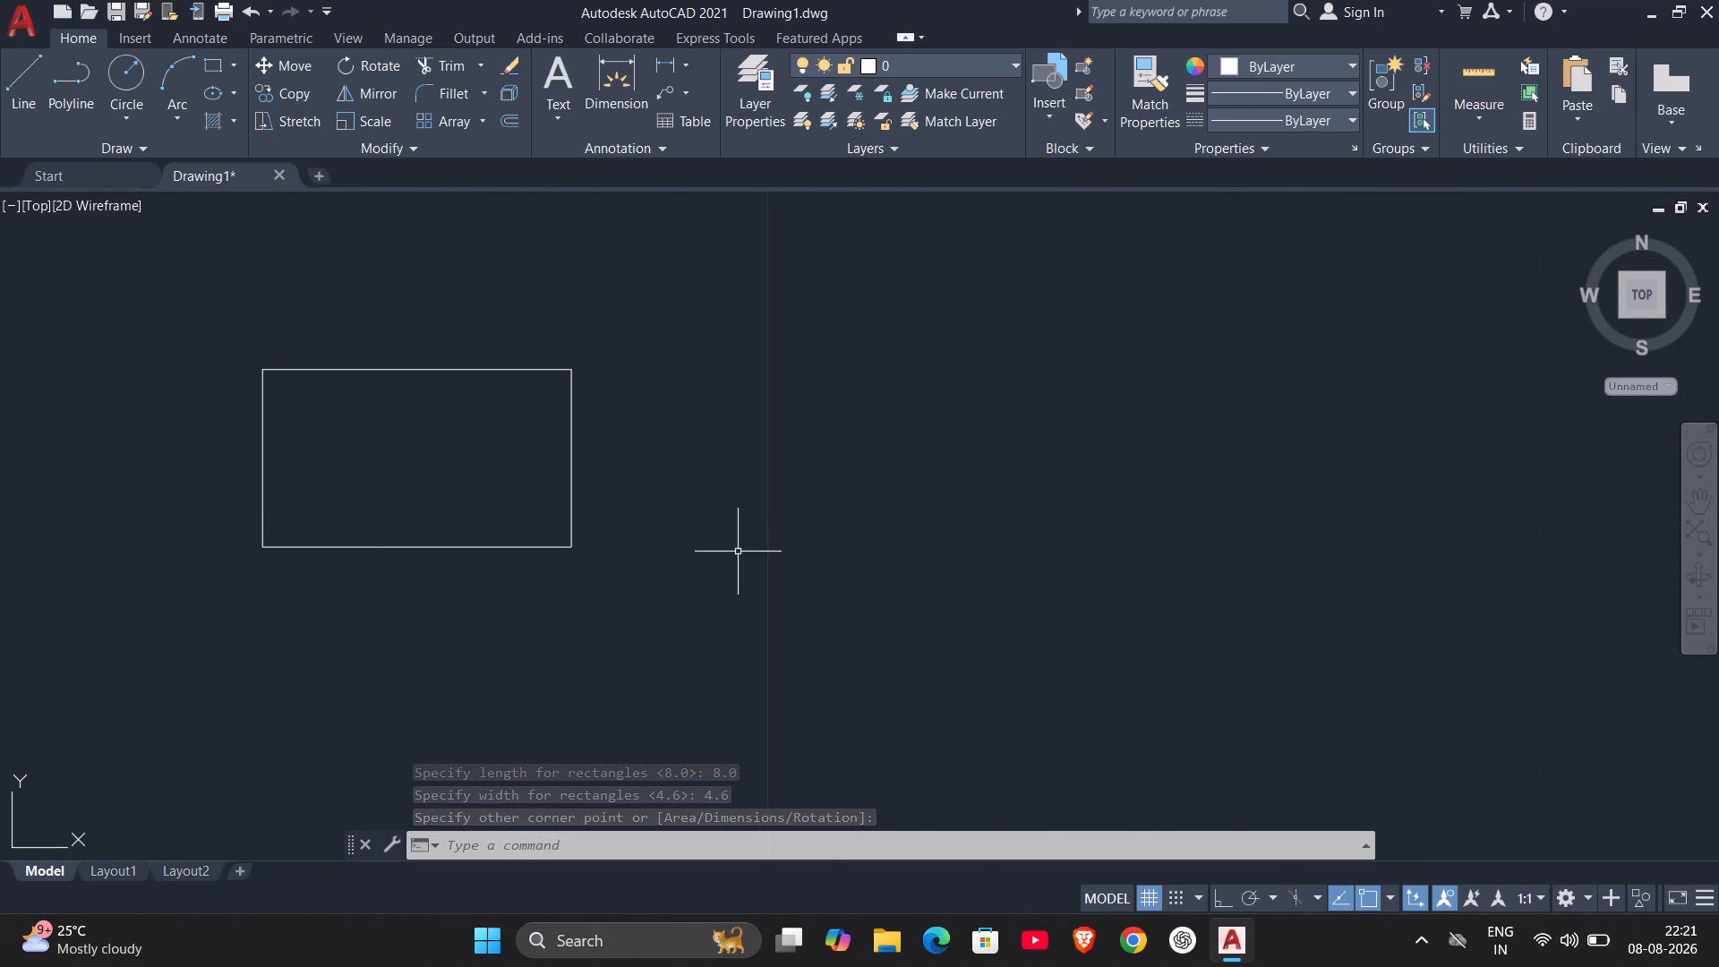
pyautogui.moveTo(718, 558); pyautogui.dragTo(1059, 652, button='middle')
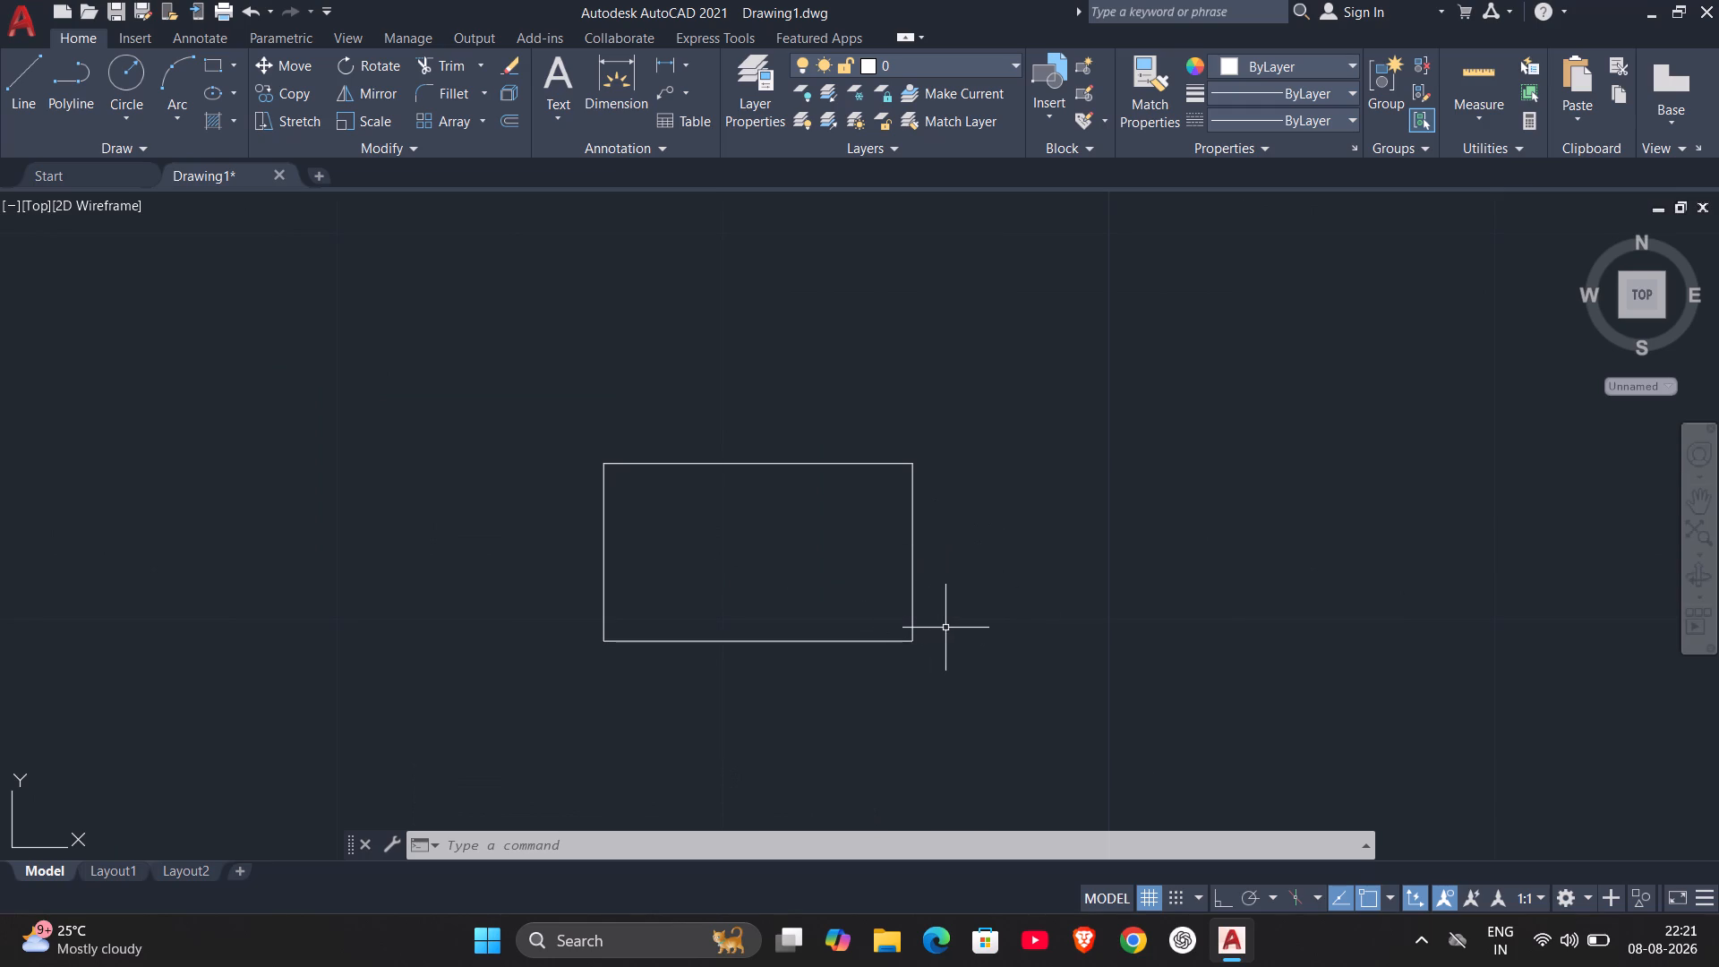
pyautogui.write('REC')
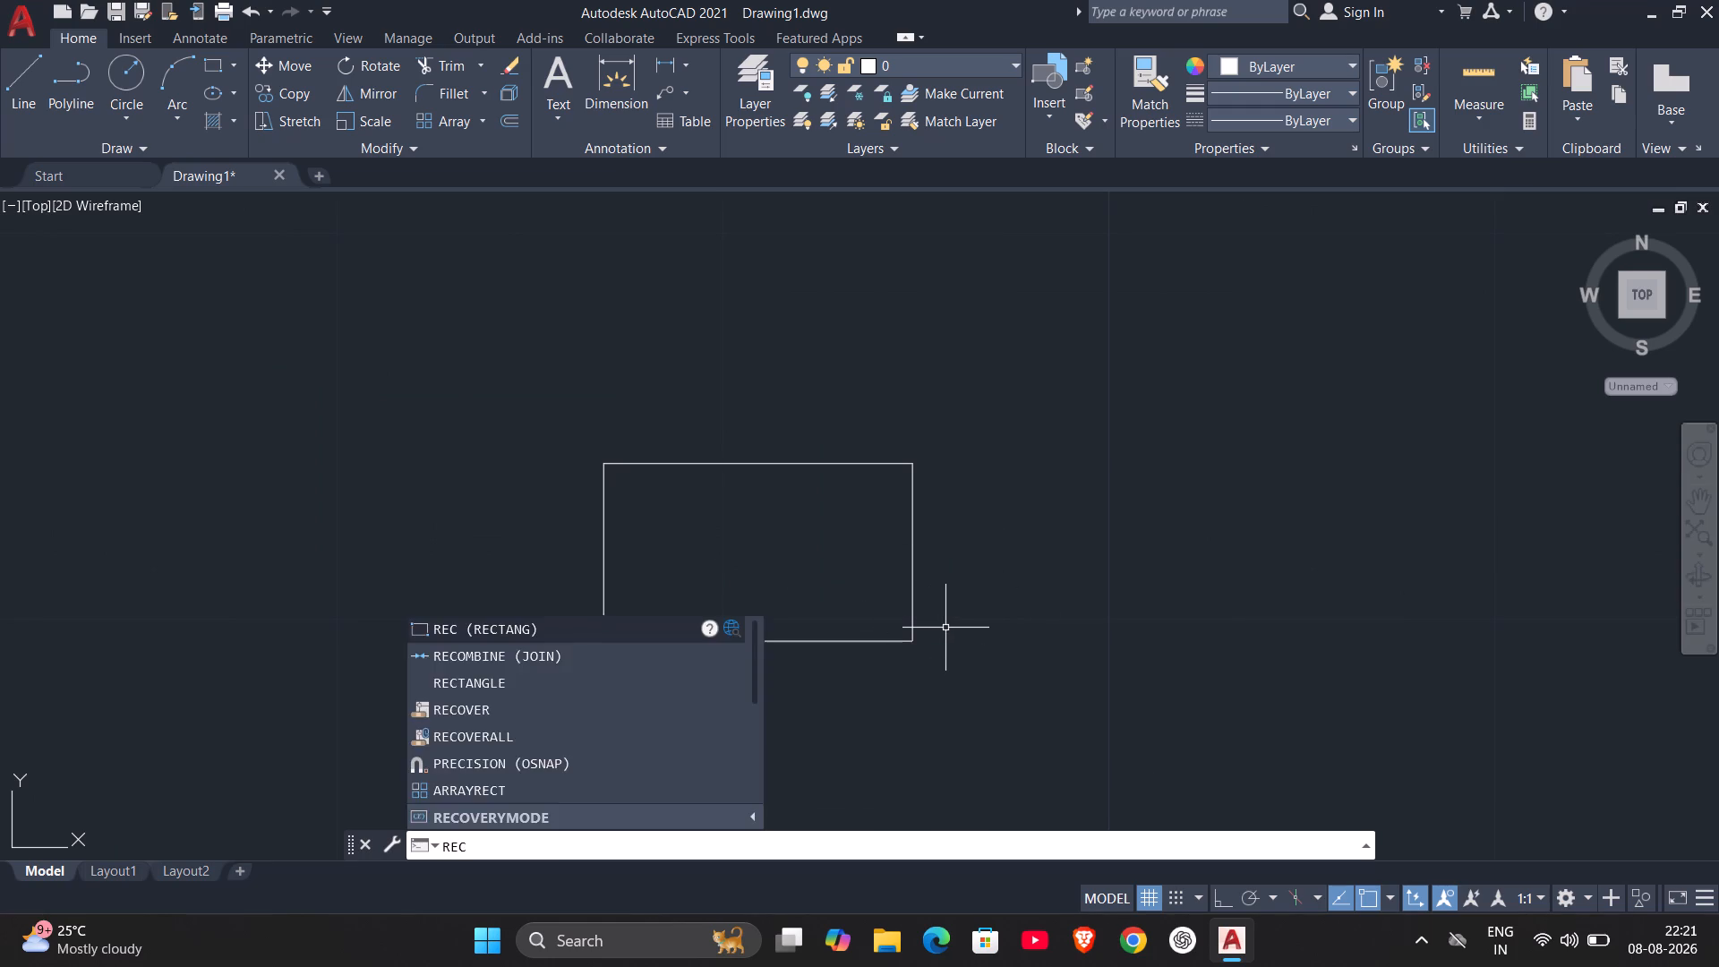
pyautogui.press('Return')
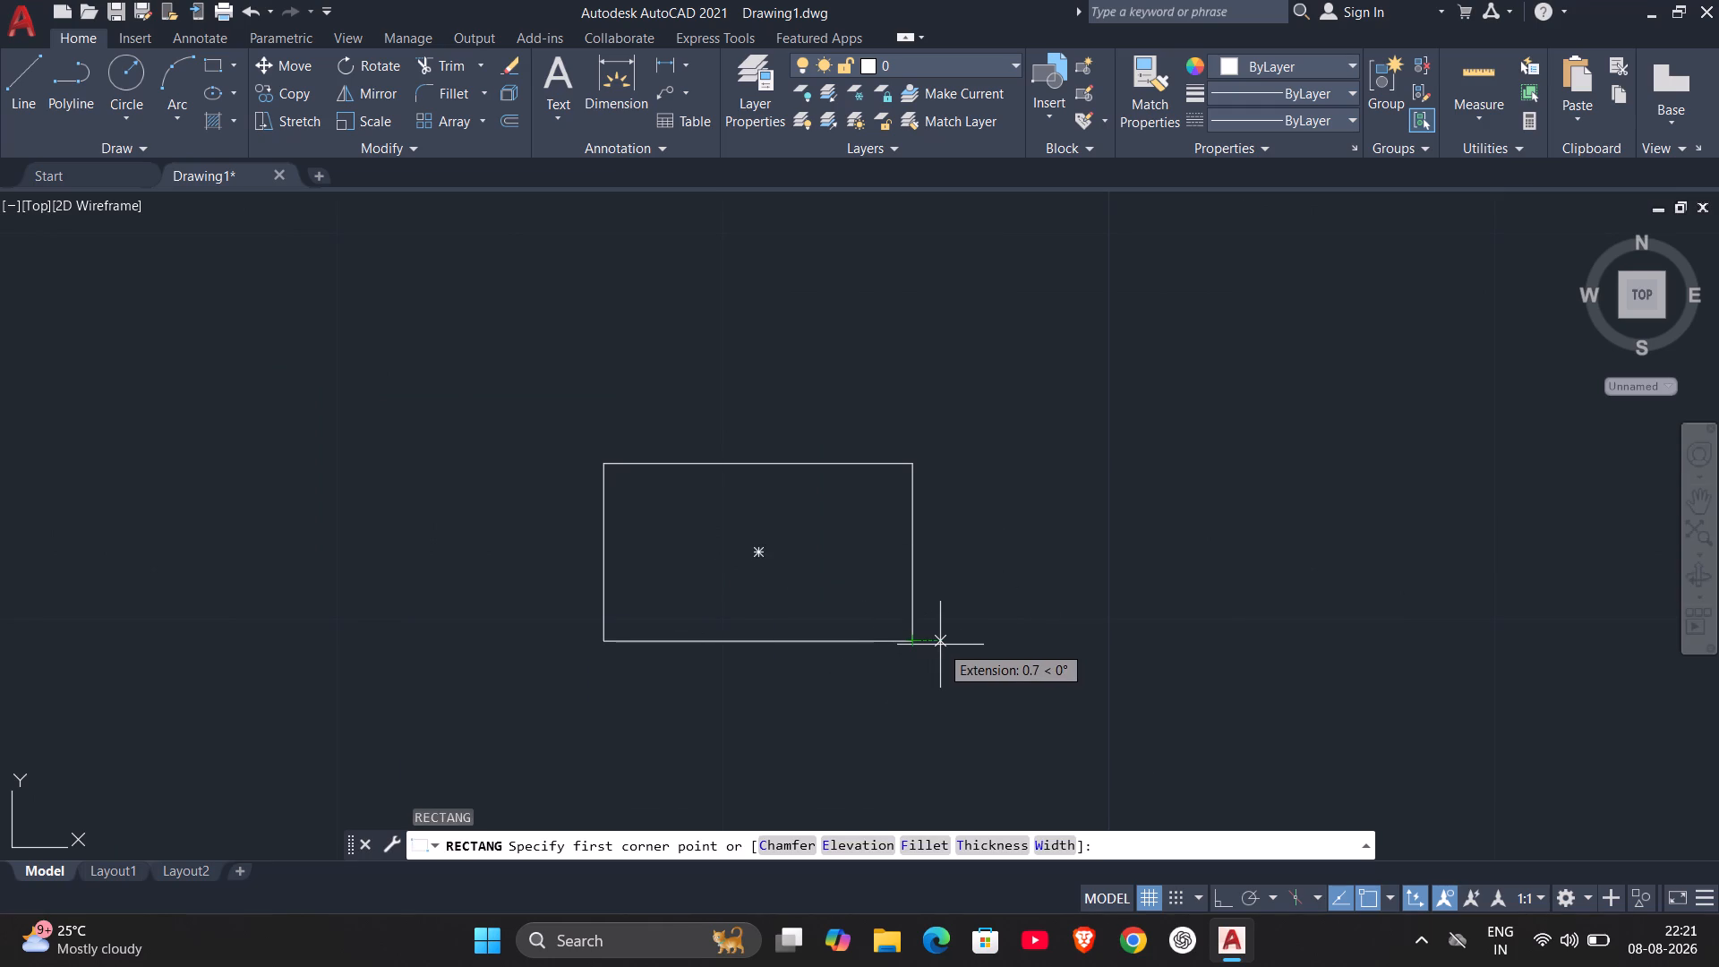
pyautogui.write('.9')
pyautogui.press('Return')
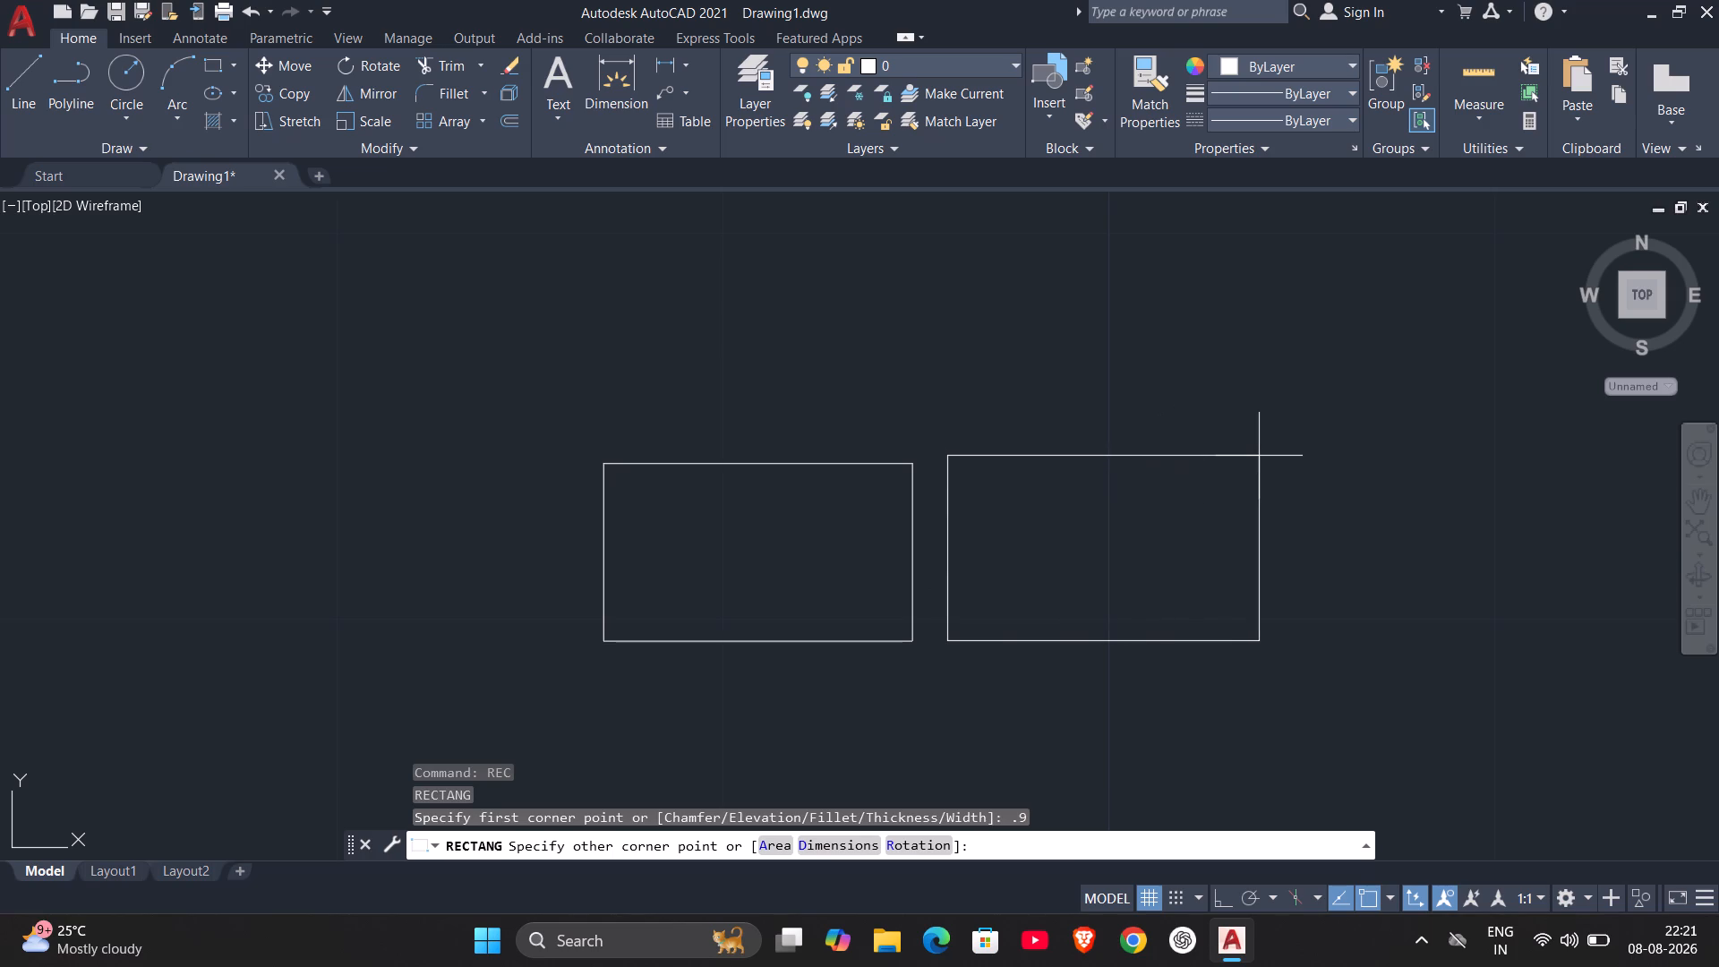
pyautogui.write('7.0')
pyautogui.press('Return')
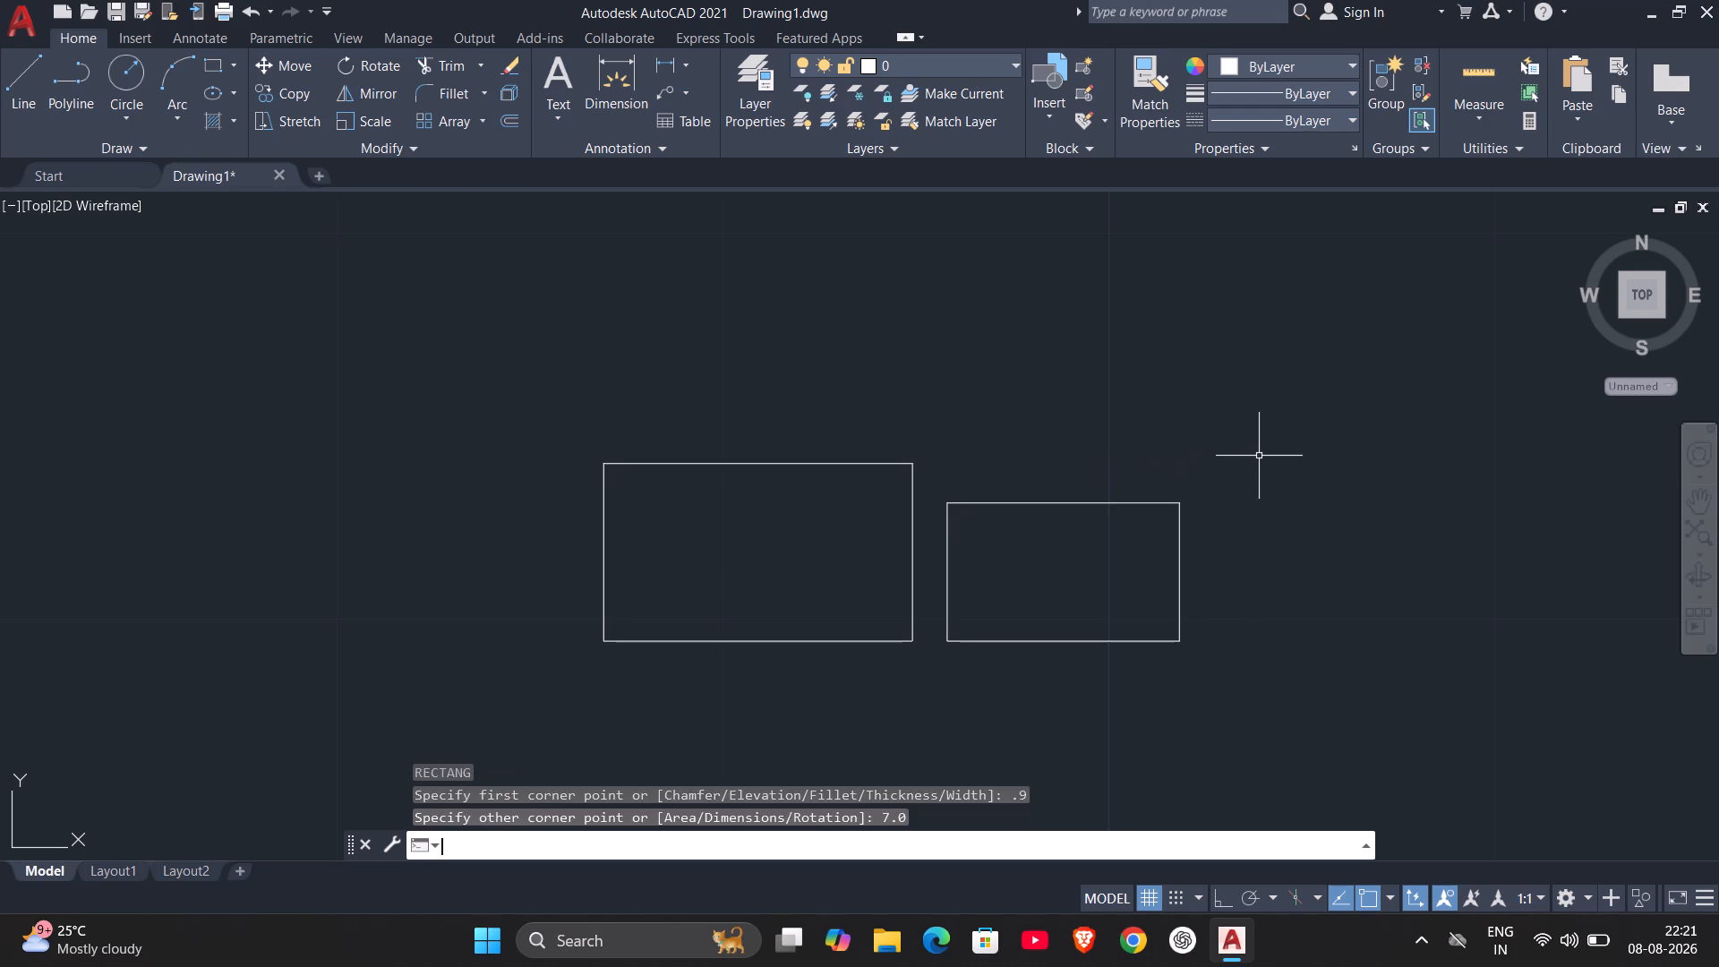
pyautogui.press('5')
pyautogui.write('.0')
pyautogui.press('Return')
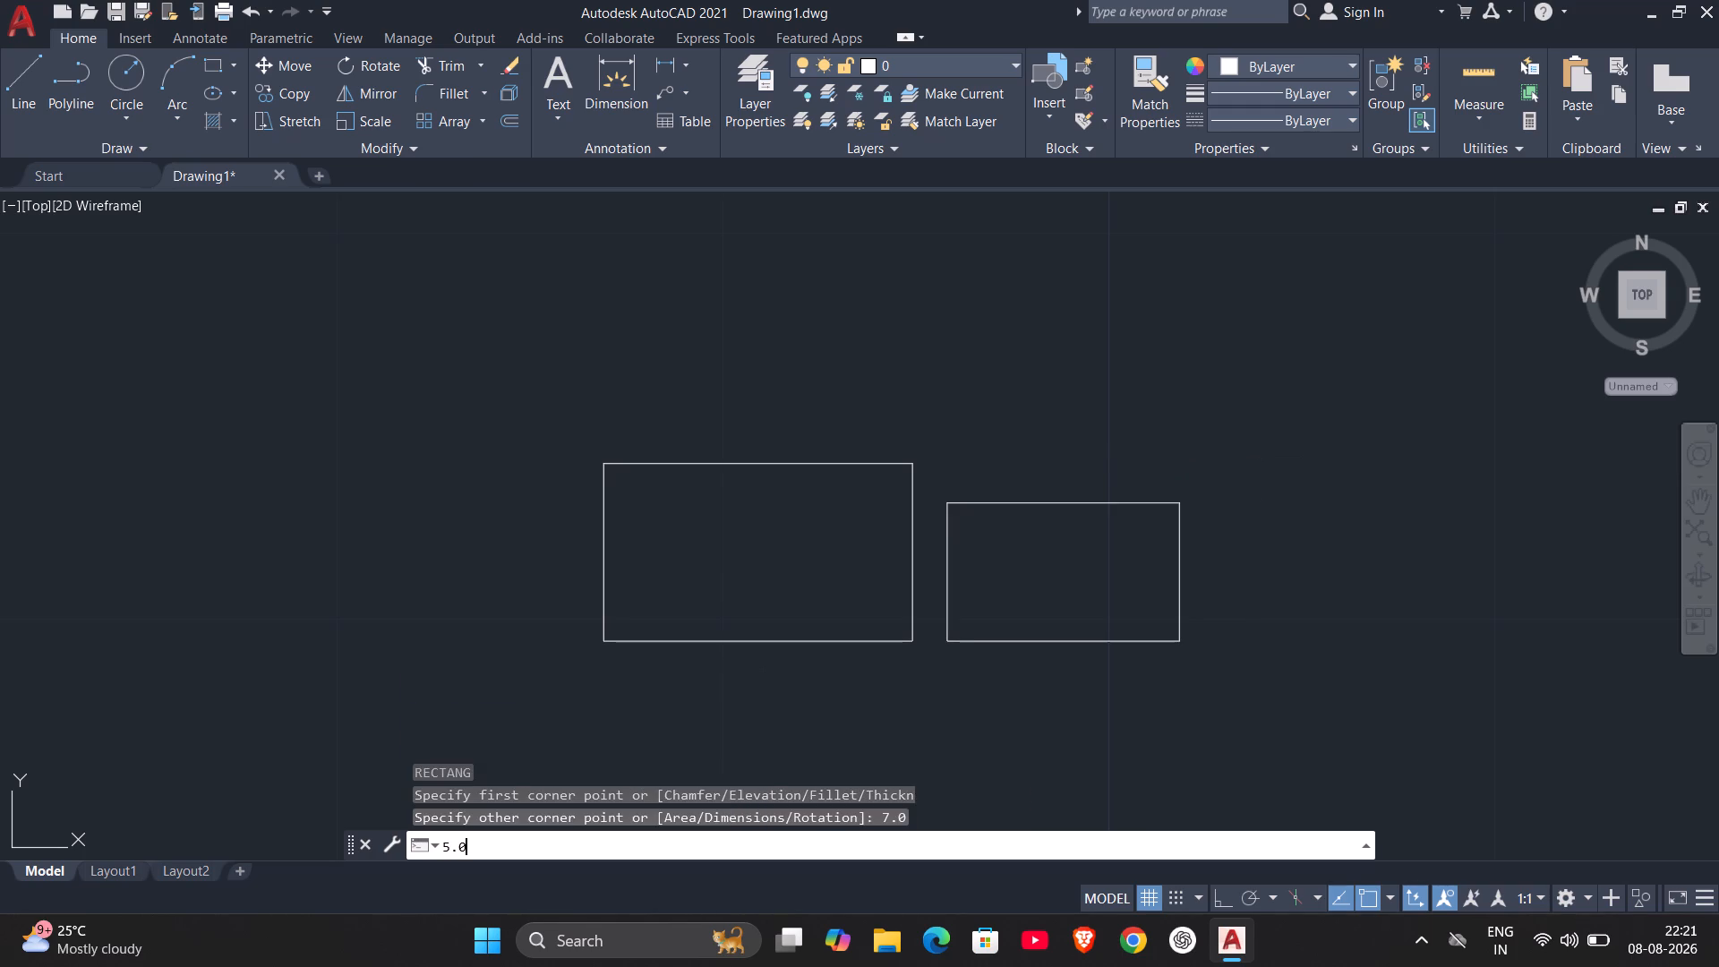
# Check the second rectangle's side lengths with the quick Measure tool.
pyautogui.click(1466, 69)
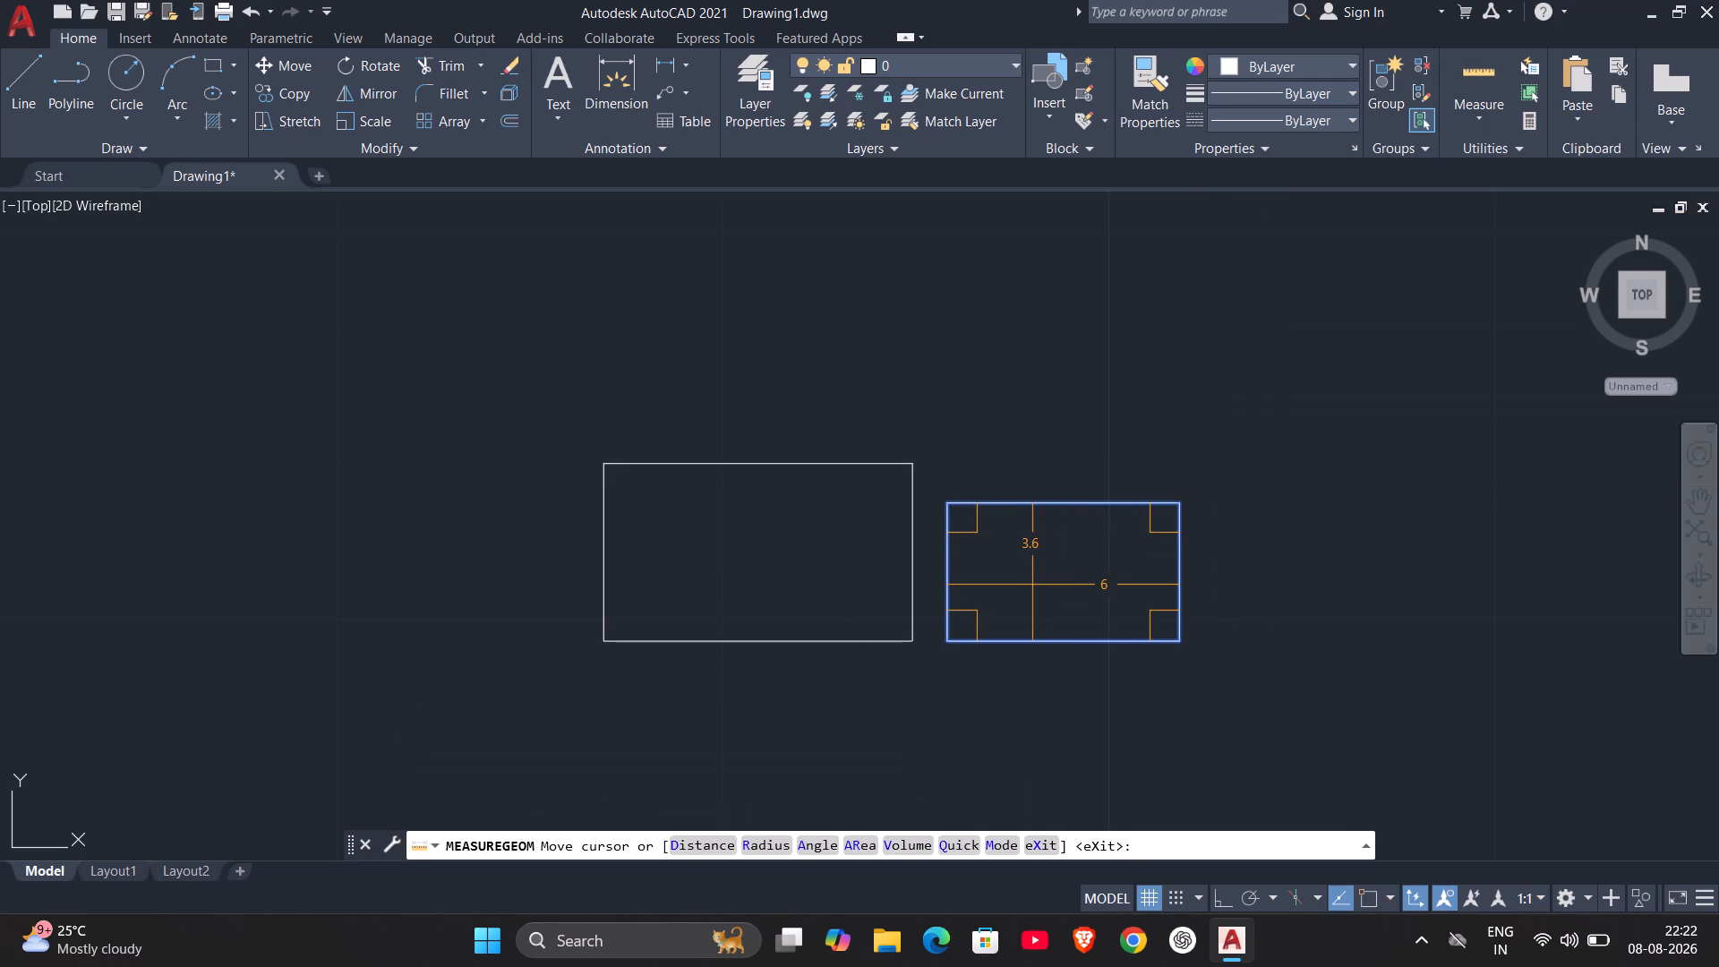
pyautogui.press('Escape')
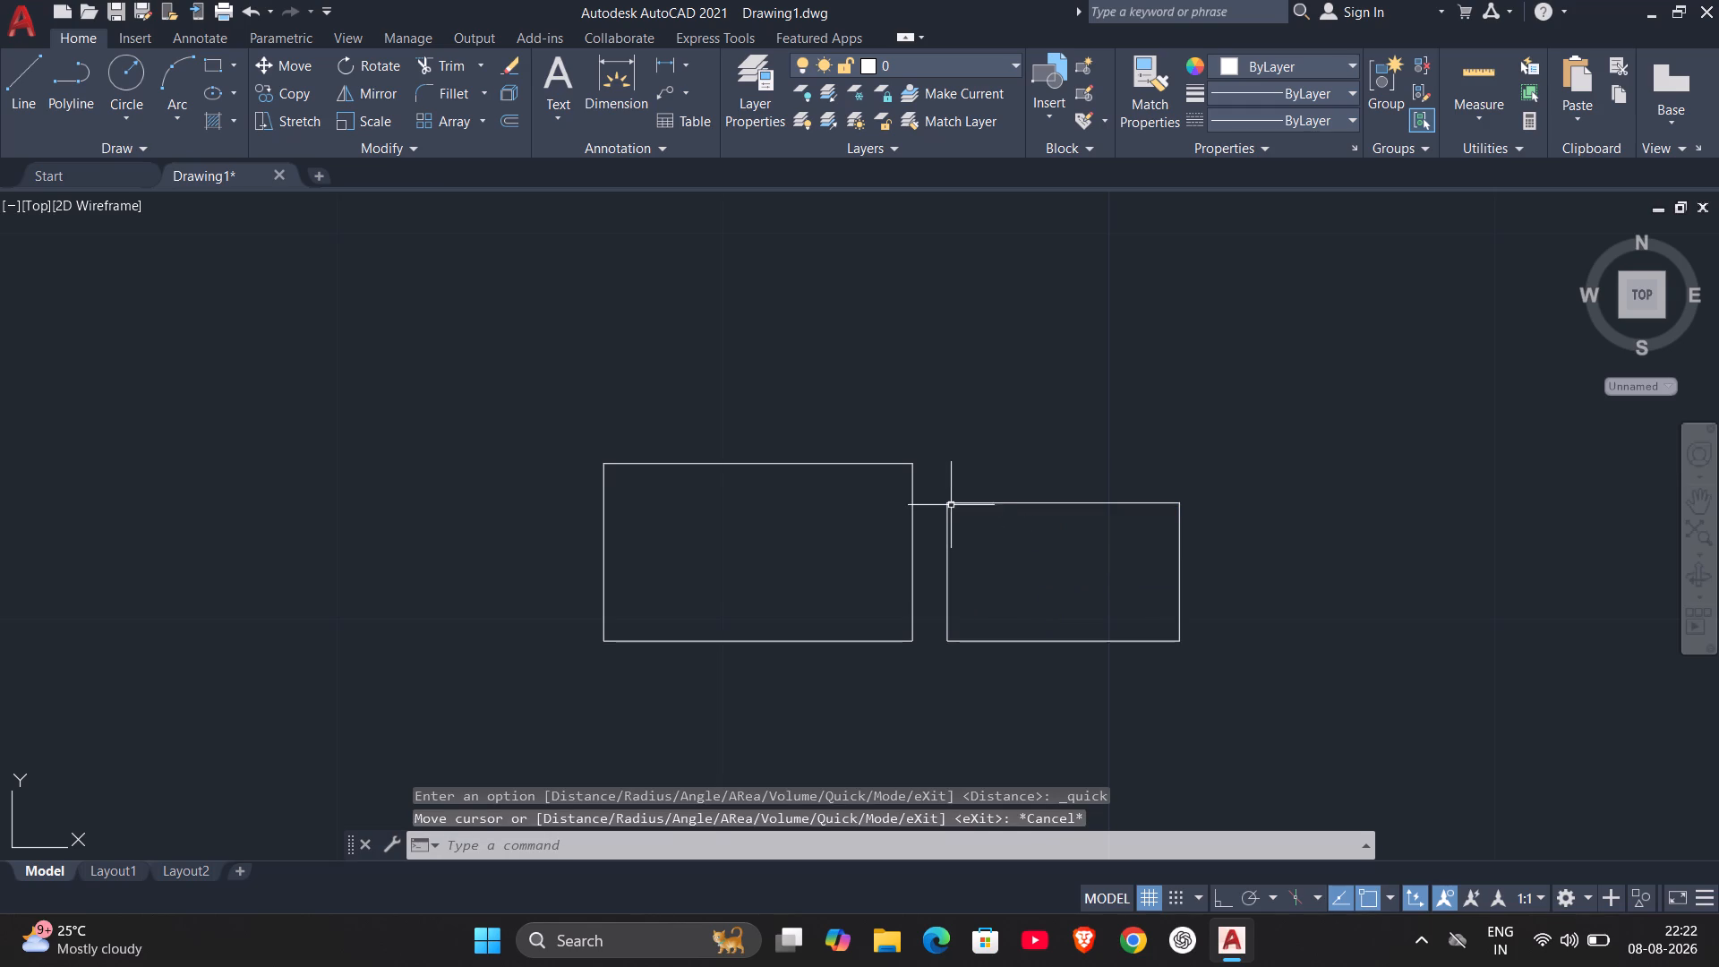
# Erase the second rectangle beside the 8.0 by 4.6 one.
pyautogui.click(947, 501)
pyautogui.press('Delete')
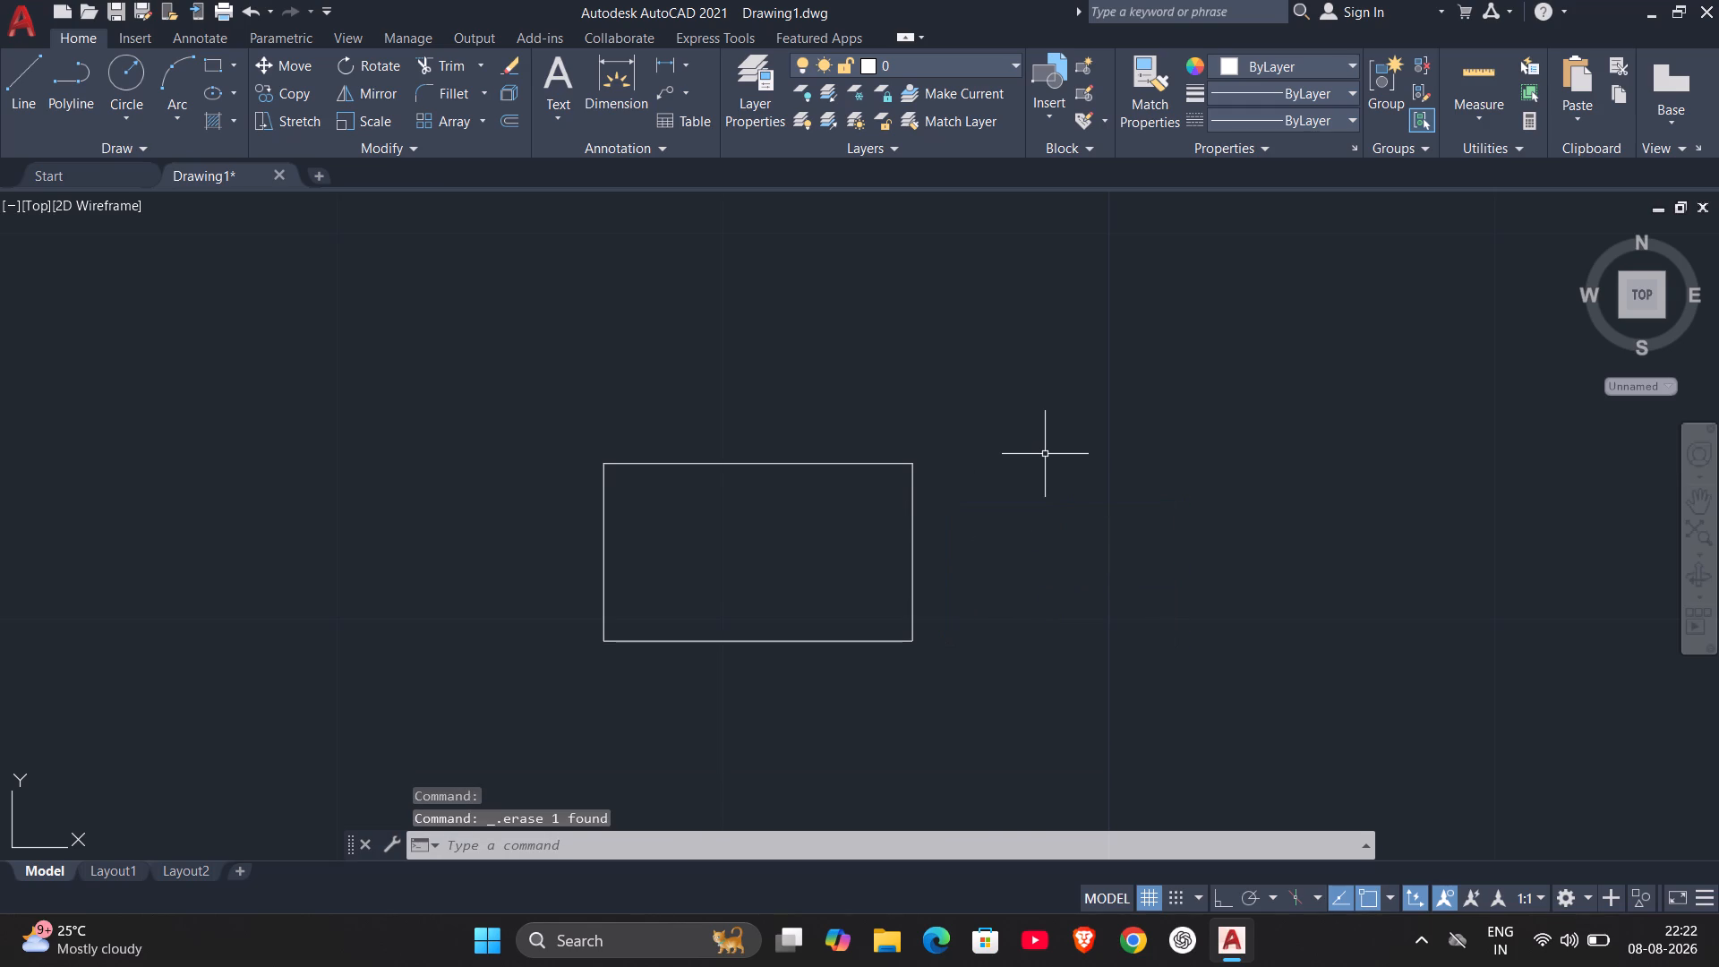
pyautogui.press('Escape')
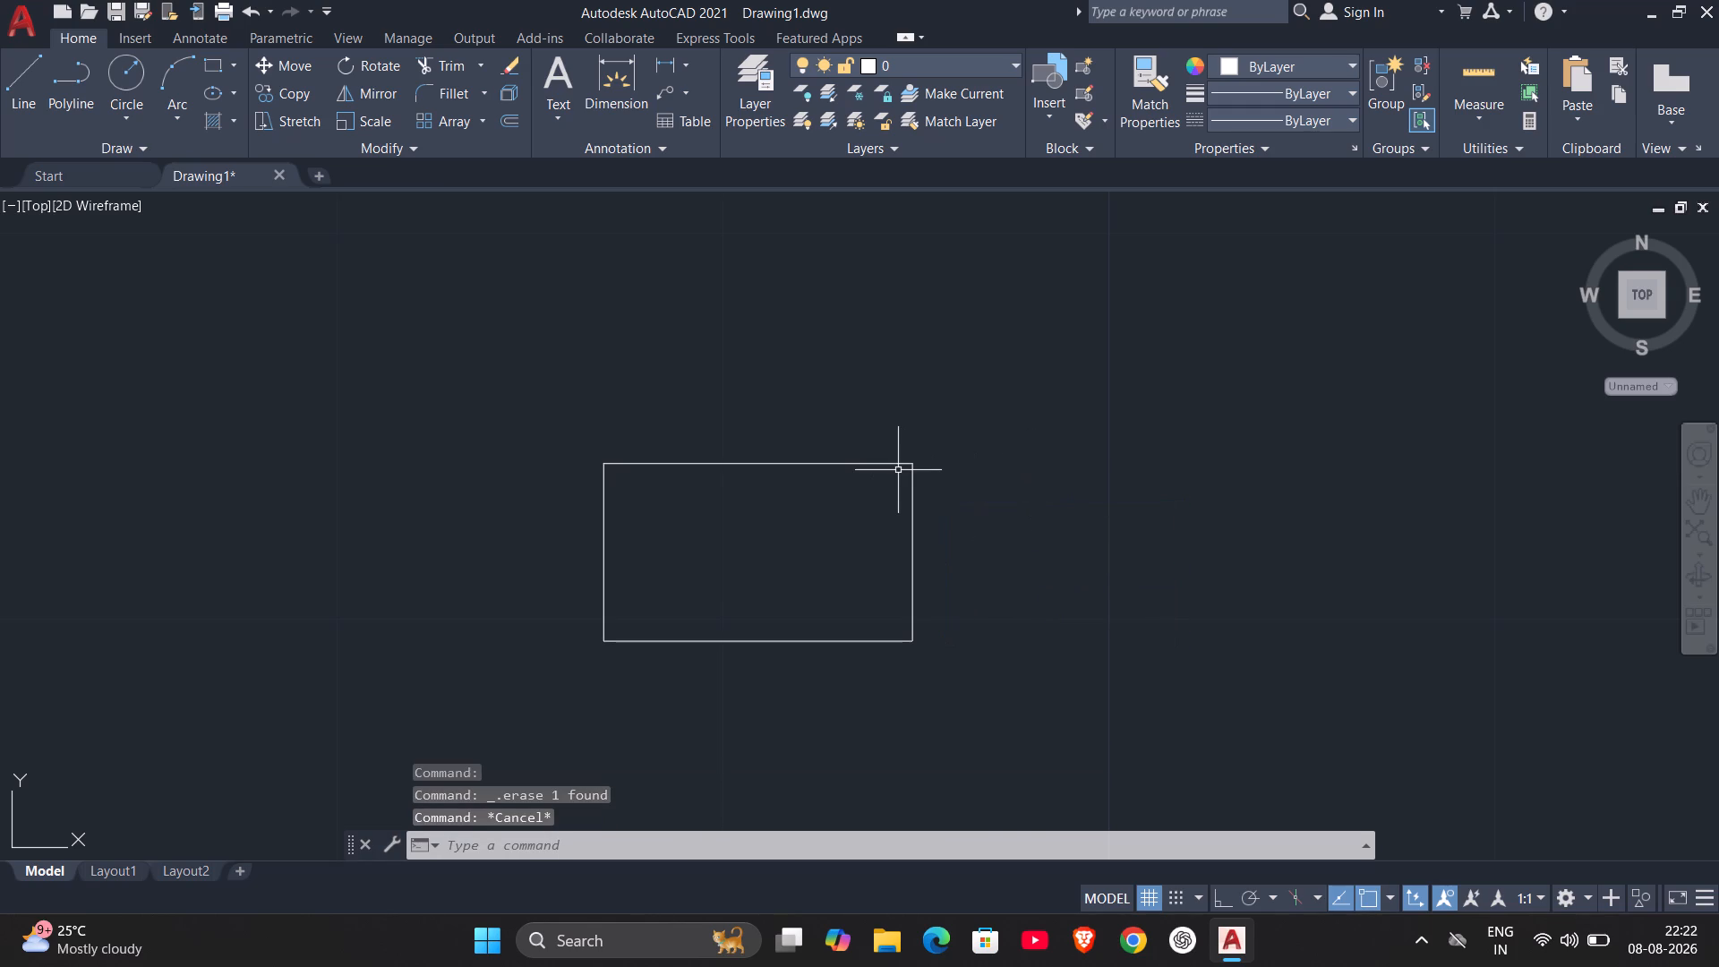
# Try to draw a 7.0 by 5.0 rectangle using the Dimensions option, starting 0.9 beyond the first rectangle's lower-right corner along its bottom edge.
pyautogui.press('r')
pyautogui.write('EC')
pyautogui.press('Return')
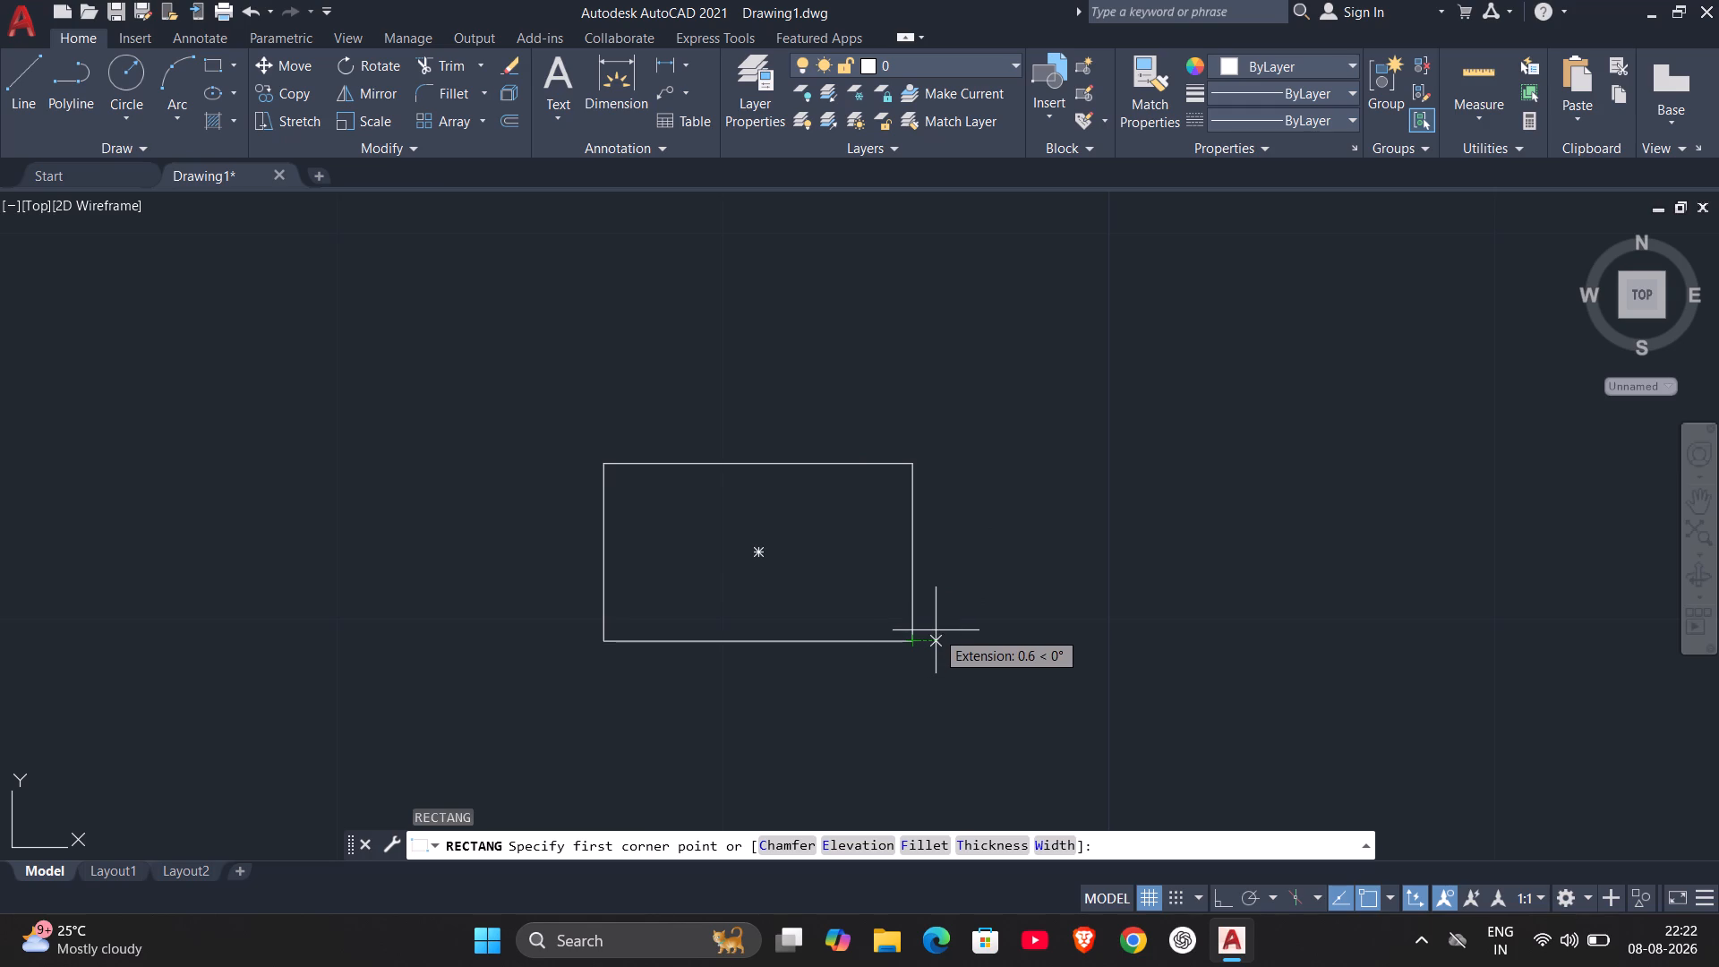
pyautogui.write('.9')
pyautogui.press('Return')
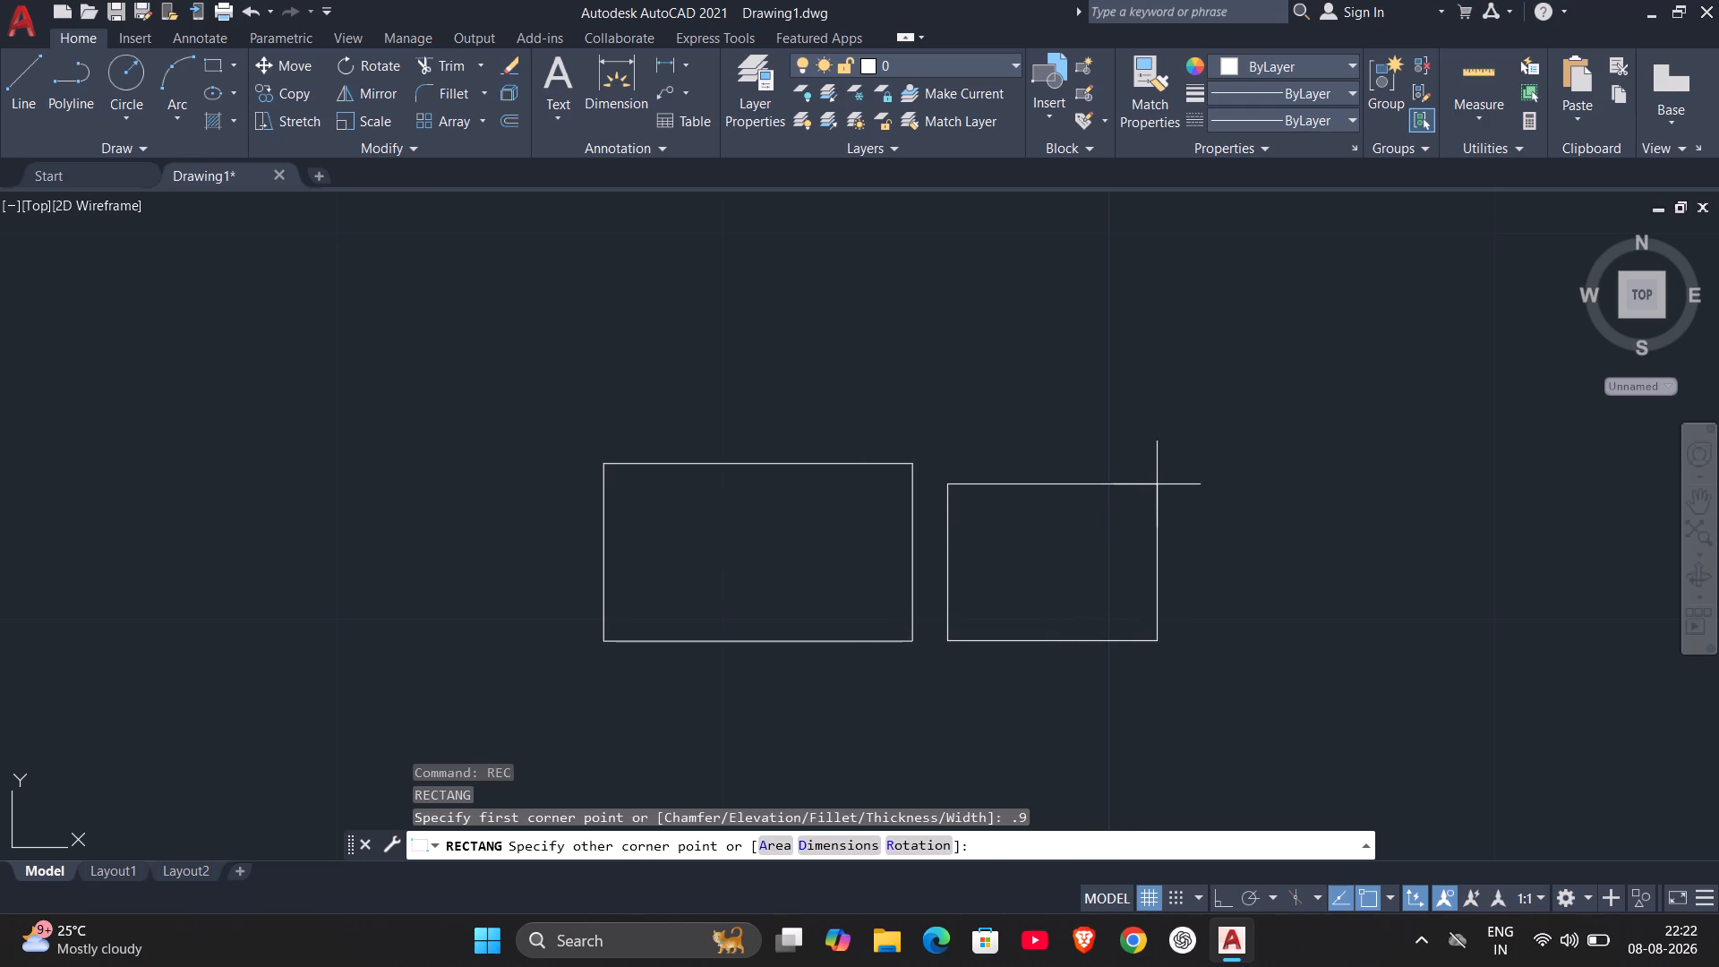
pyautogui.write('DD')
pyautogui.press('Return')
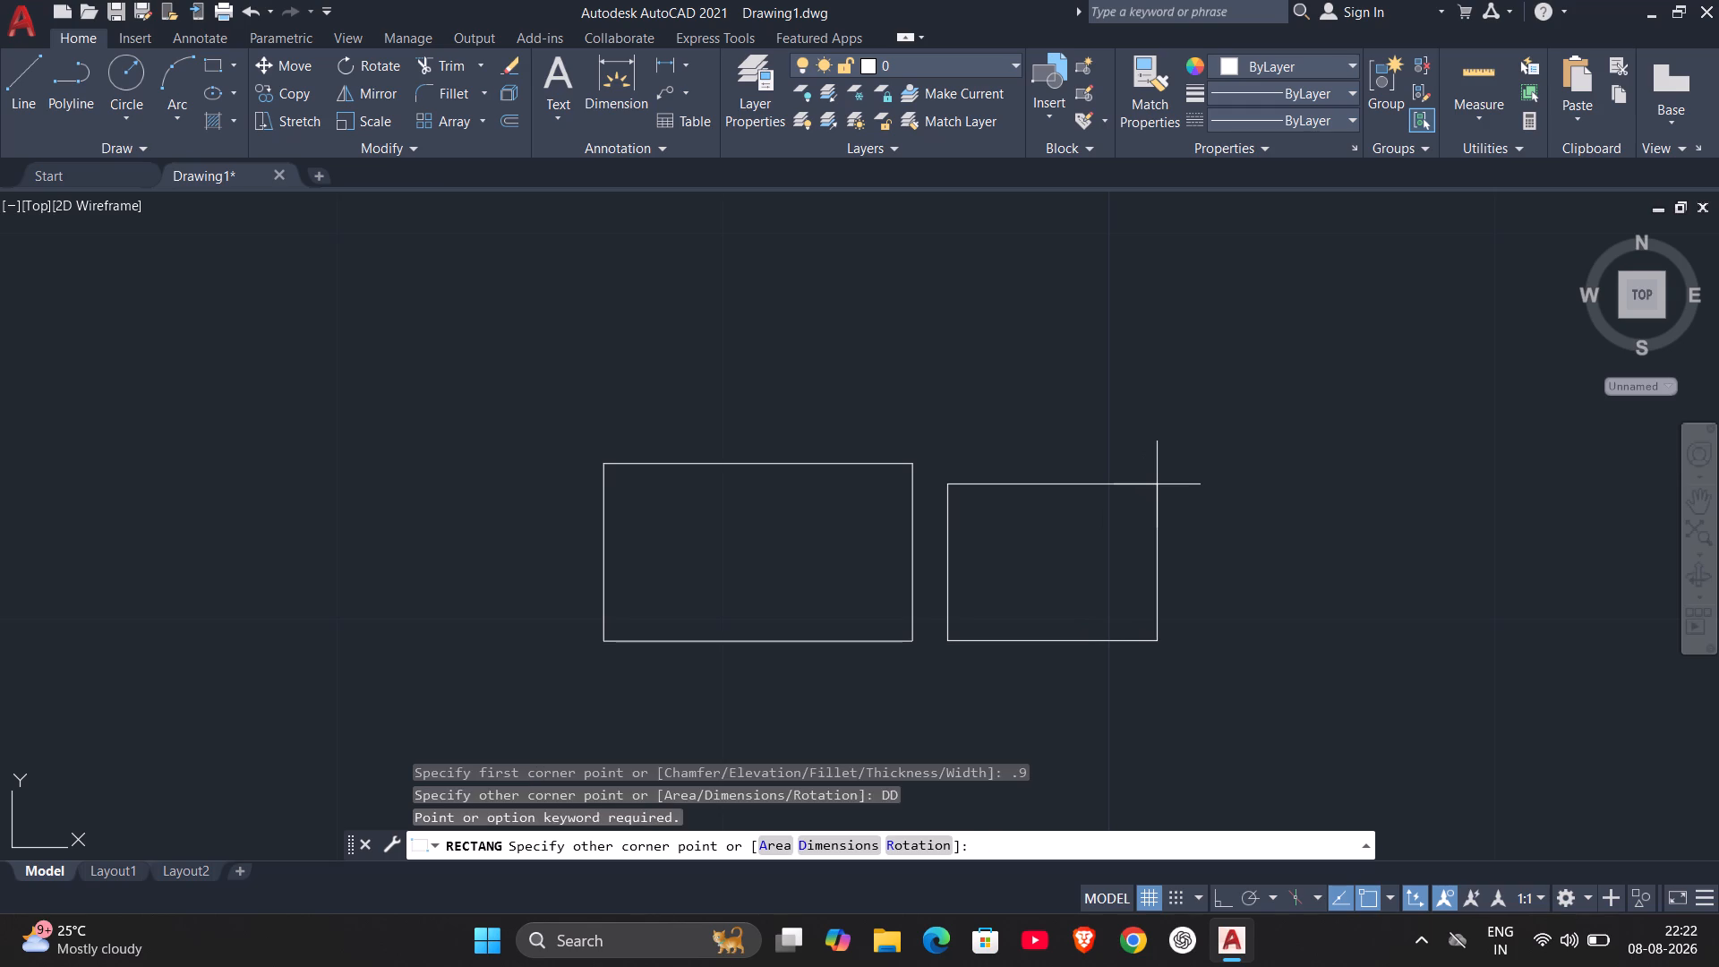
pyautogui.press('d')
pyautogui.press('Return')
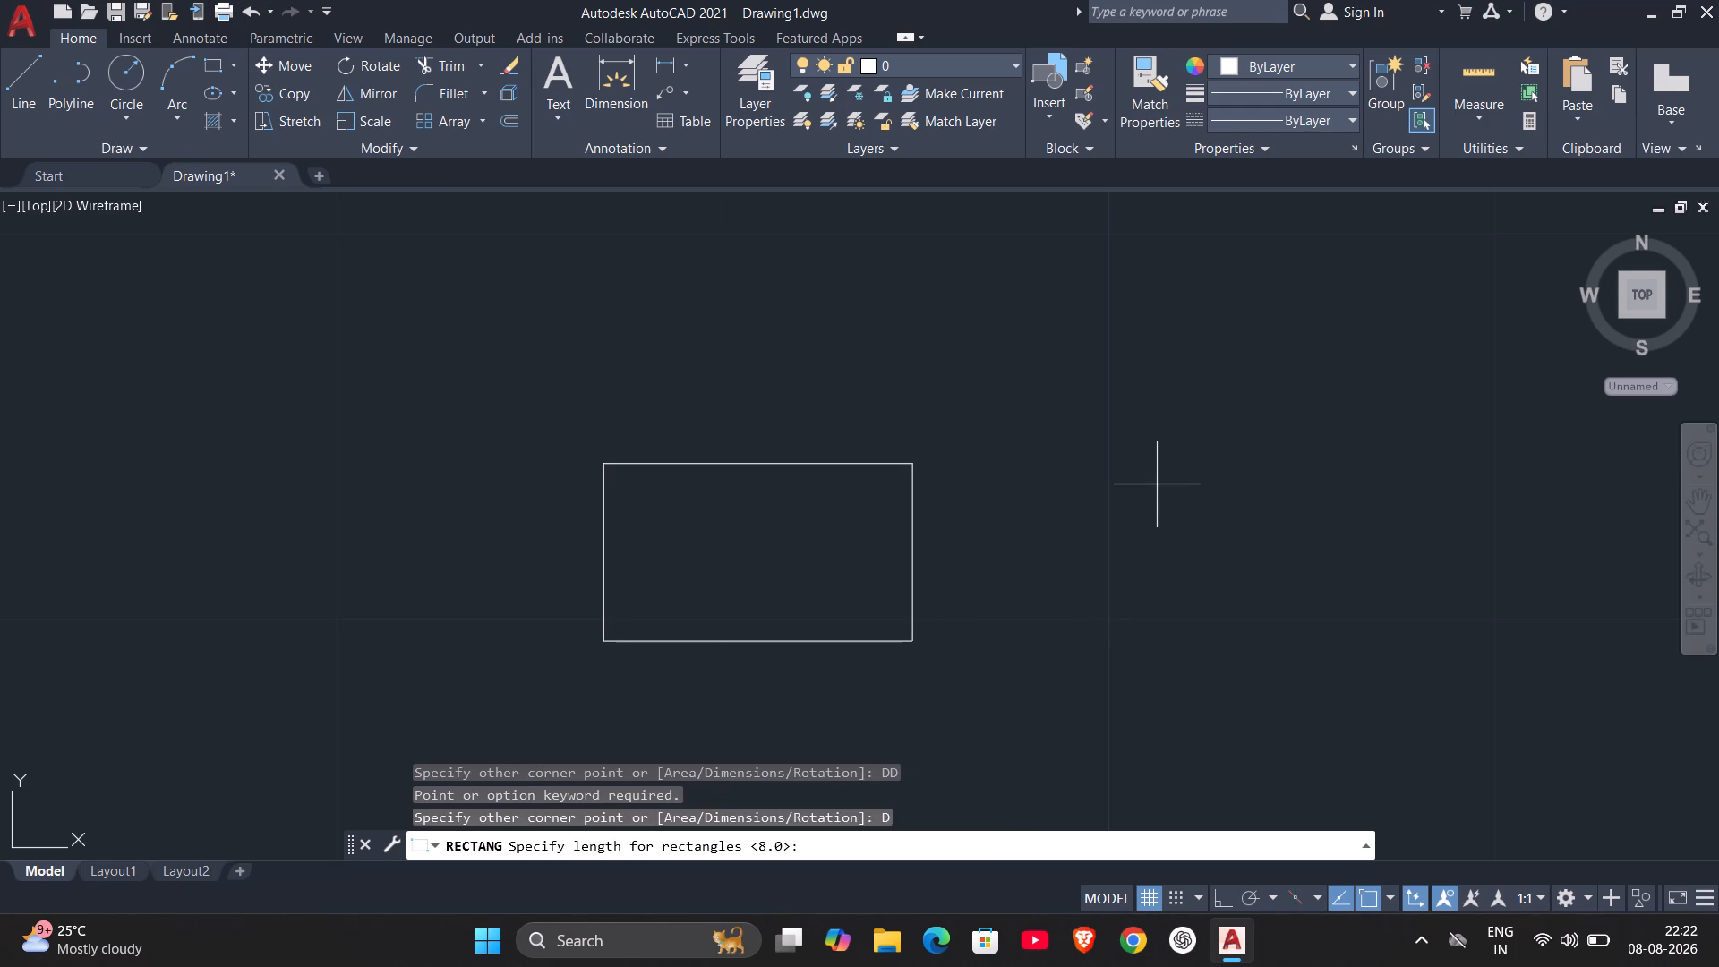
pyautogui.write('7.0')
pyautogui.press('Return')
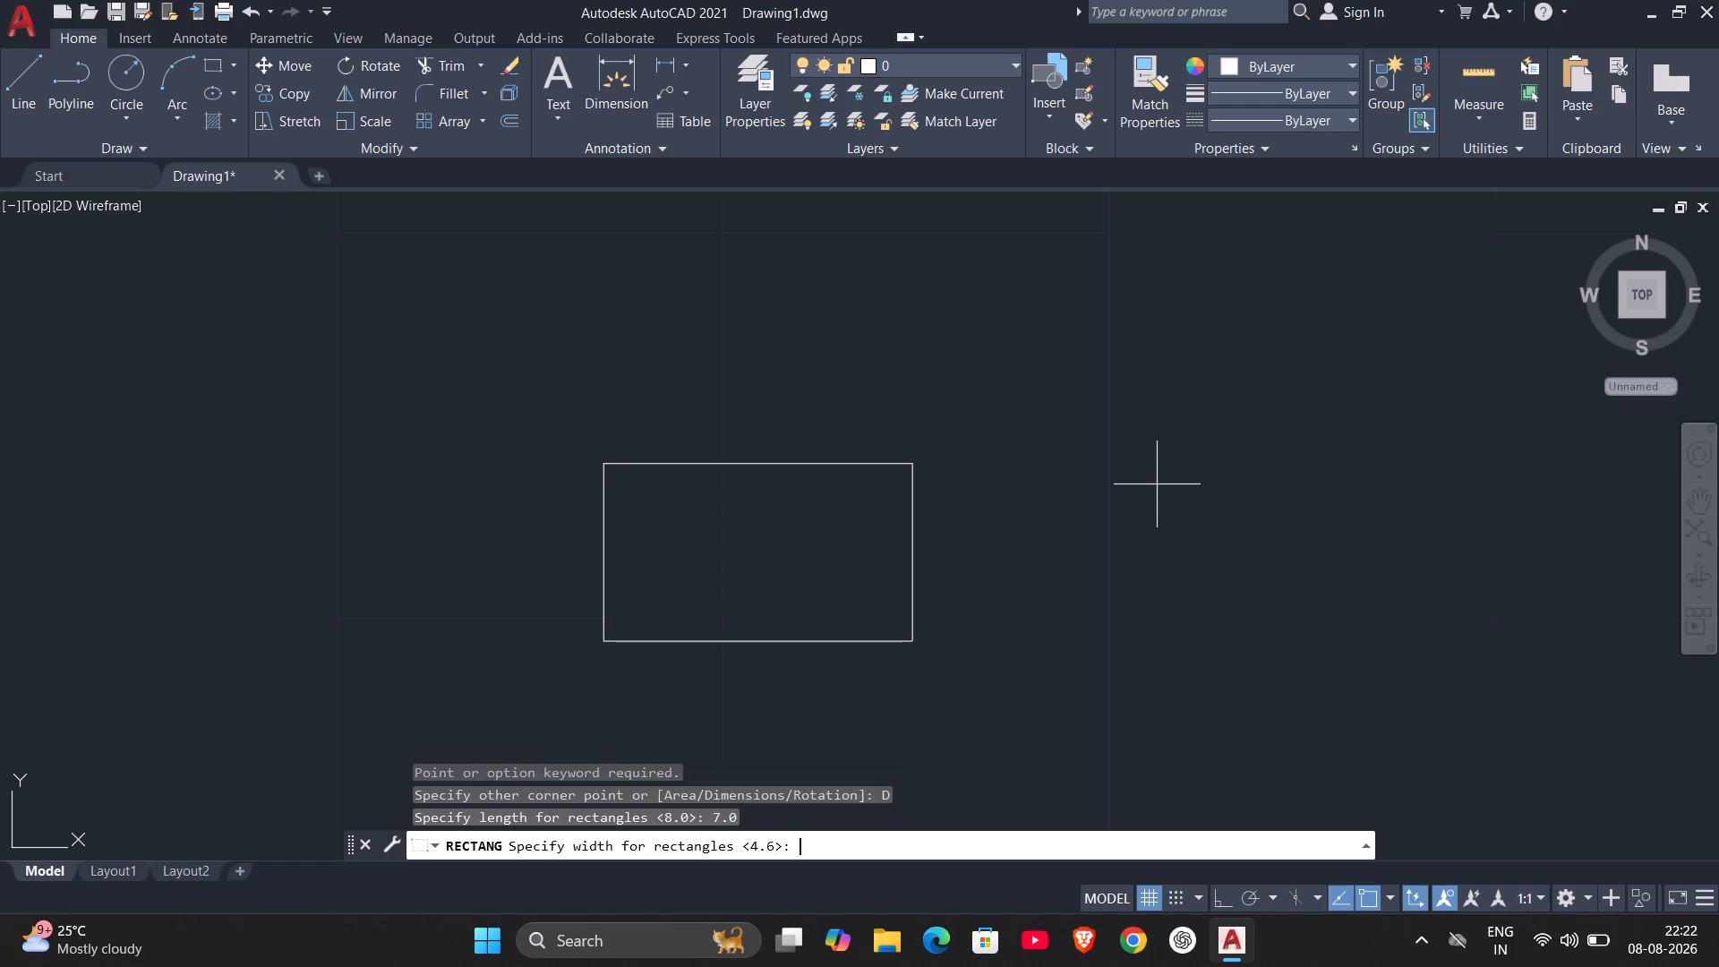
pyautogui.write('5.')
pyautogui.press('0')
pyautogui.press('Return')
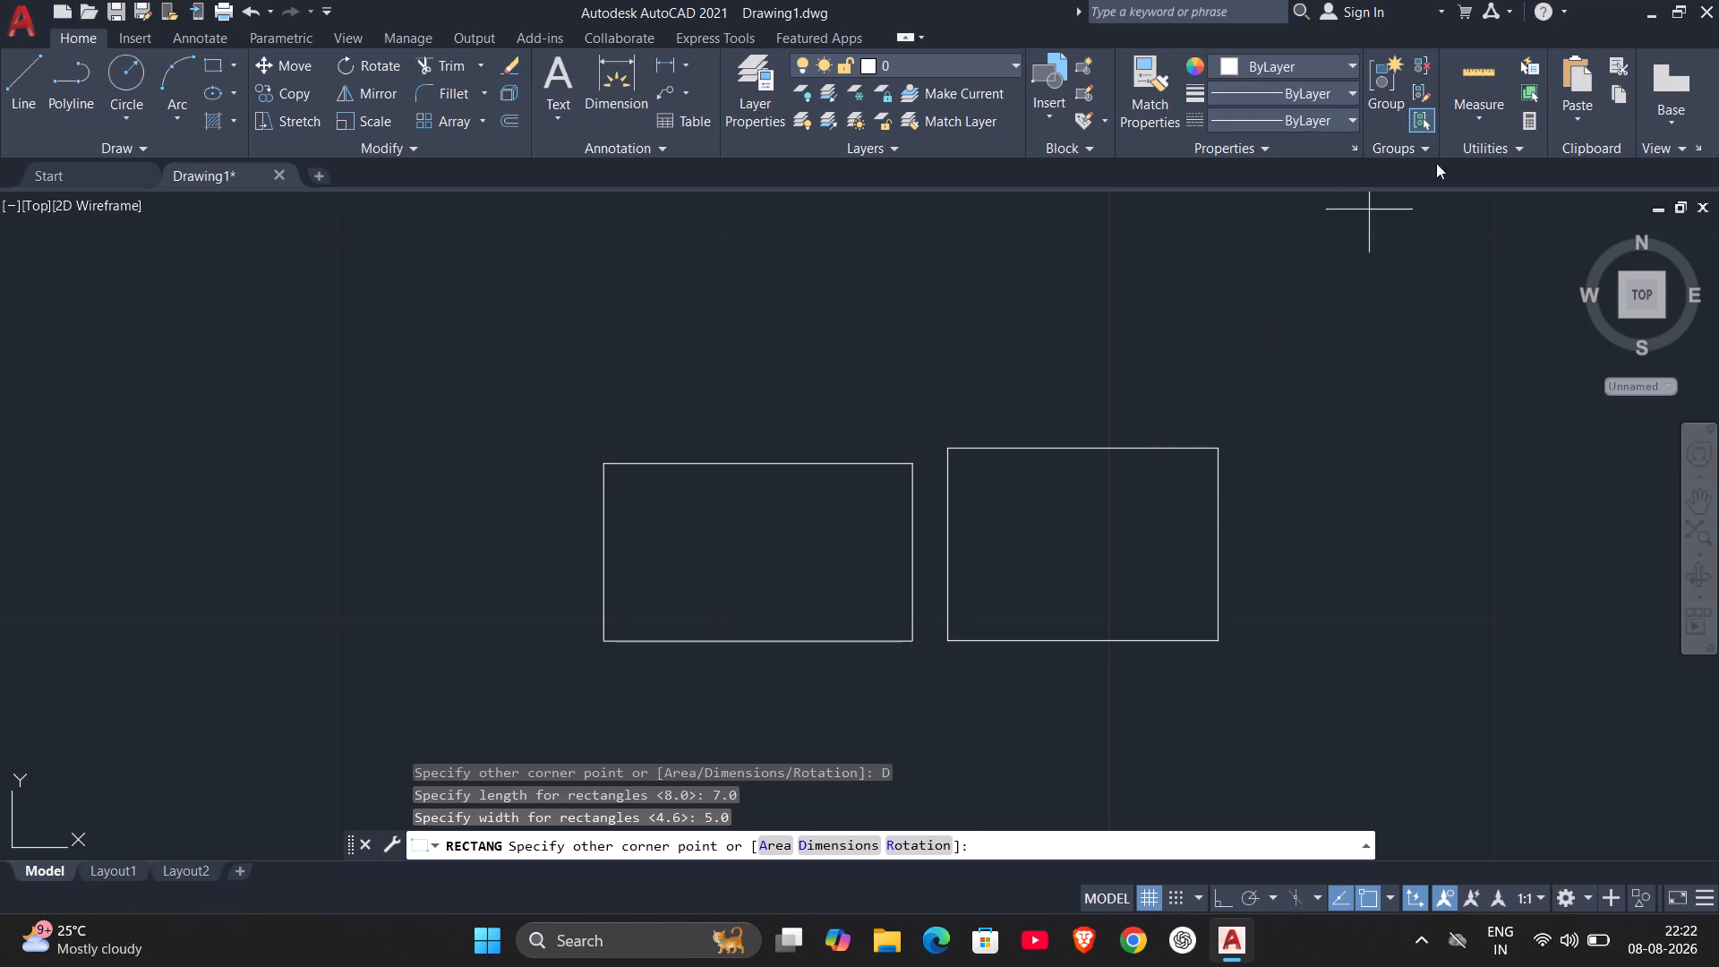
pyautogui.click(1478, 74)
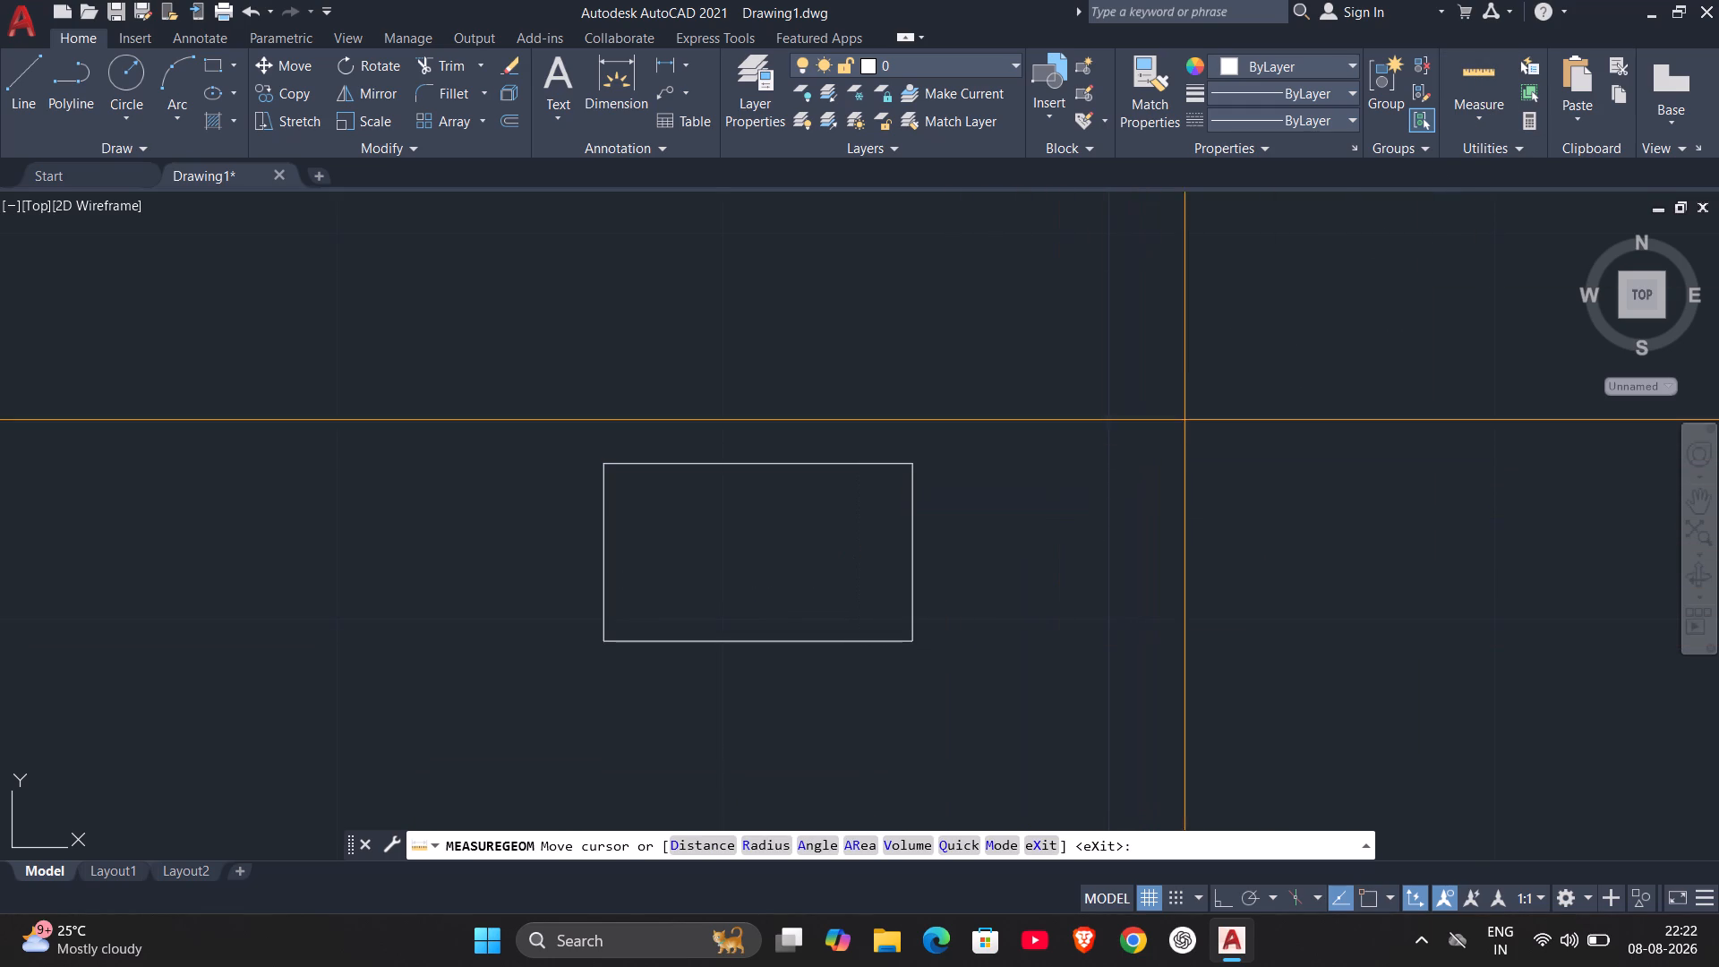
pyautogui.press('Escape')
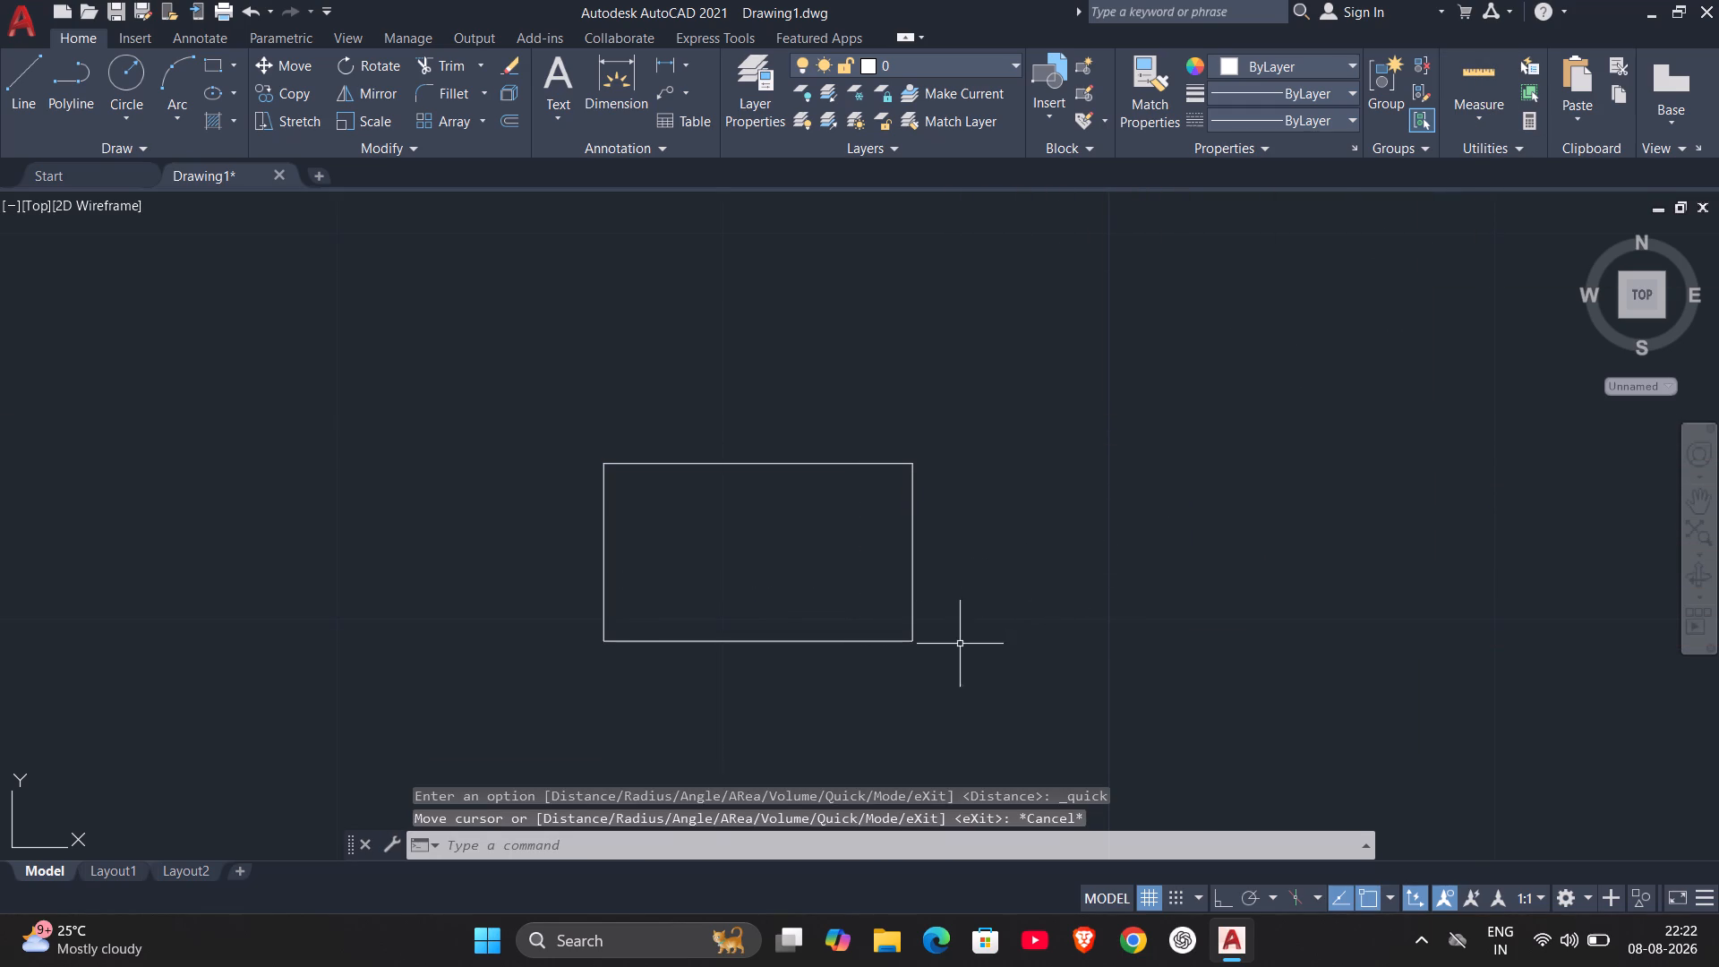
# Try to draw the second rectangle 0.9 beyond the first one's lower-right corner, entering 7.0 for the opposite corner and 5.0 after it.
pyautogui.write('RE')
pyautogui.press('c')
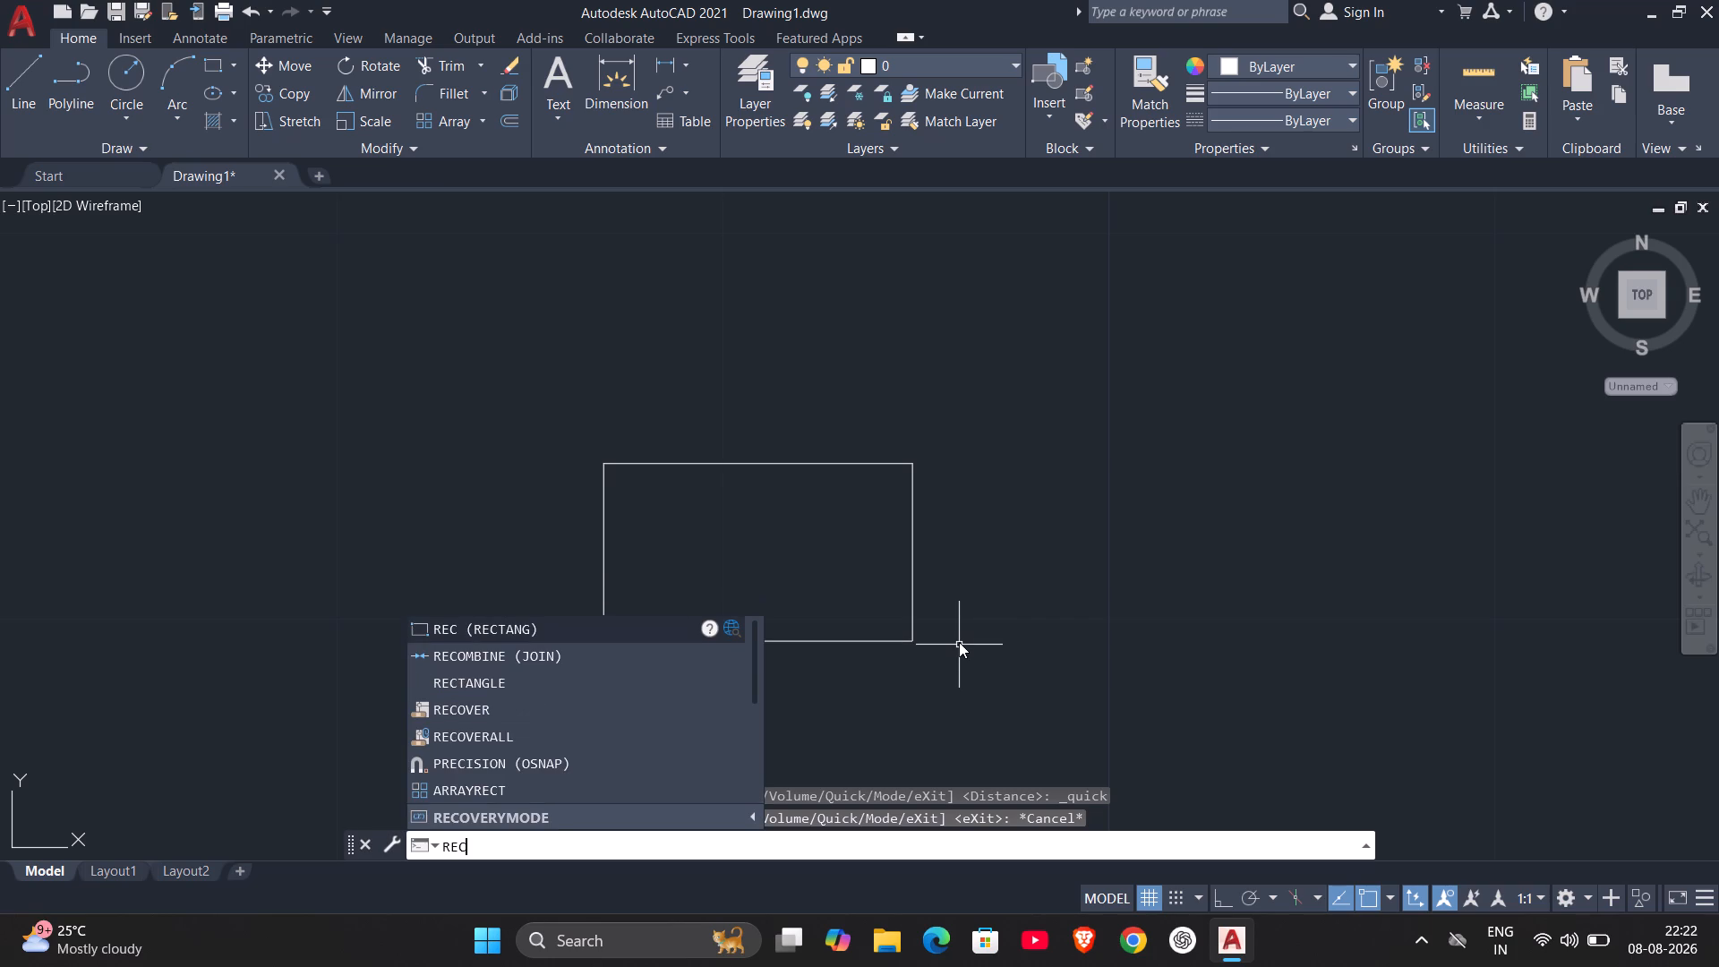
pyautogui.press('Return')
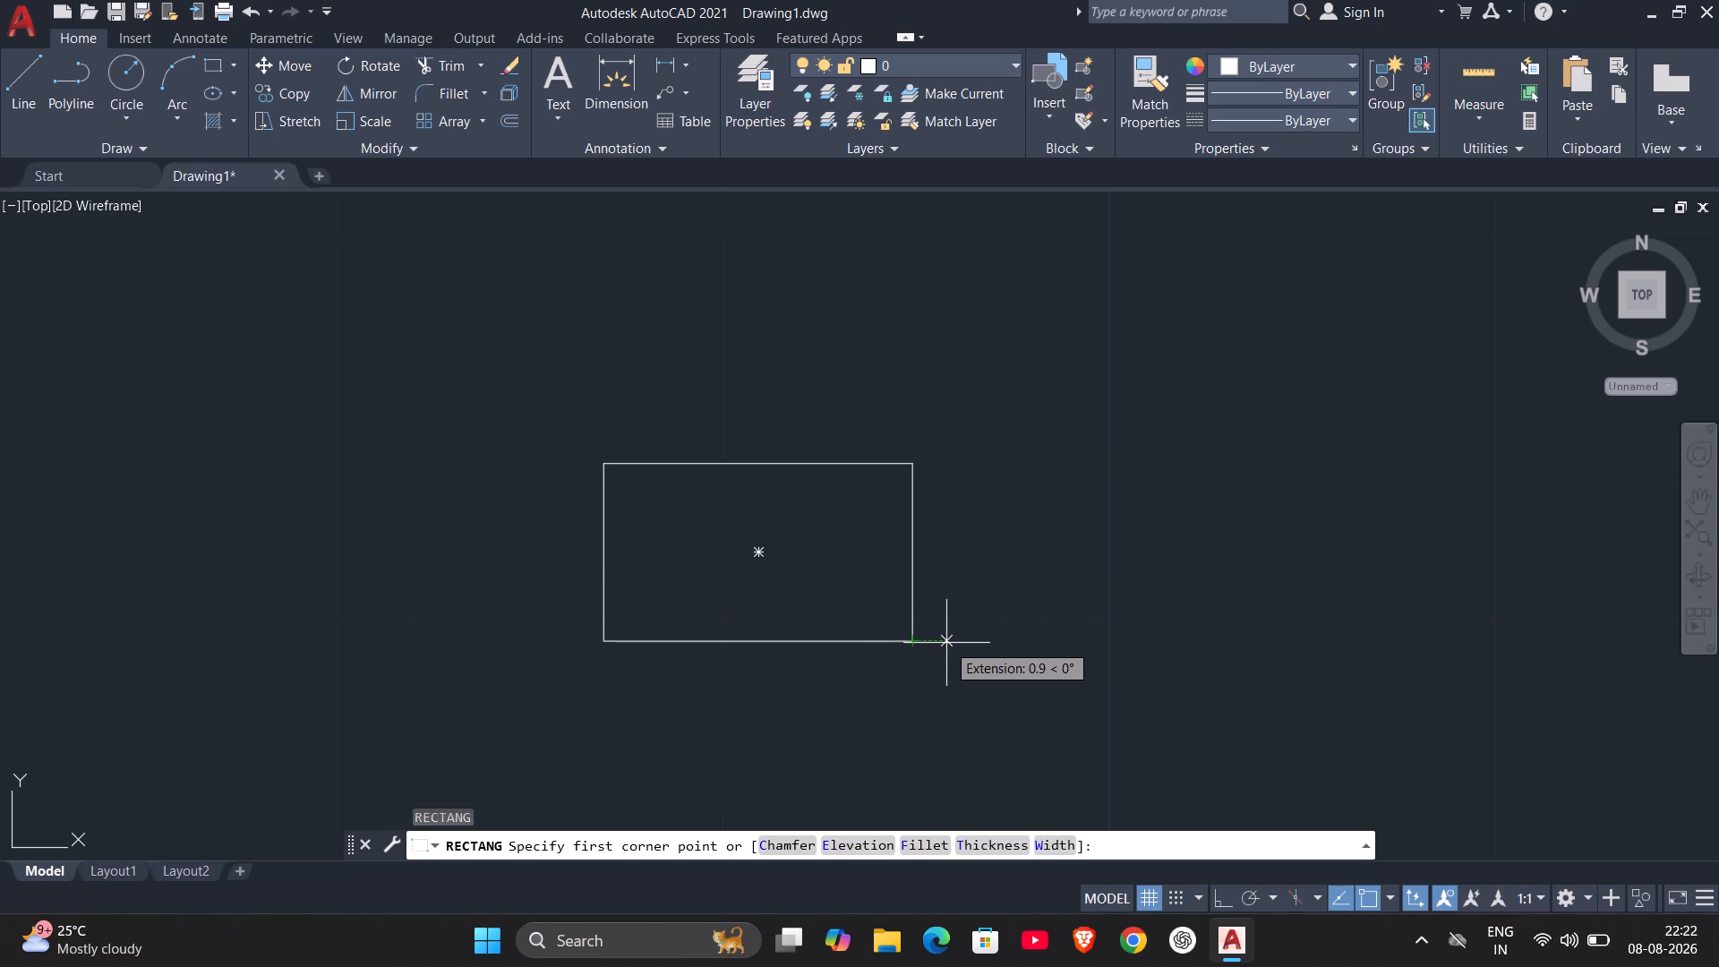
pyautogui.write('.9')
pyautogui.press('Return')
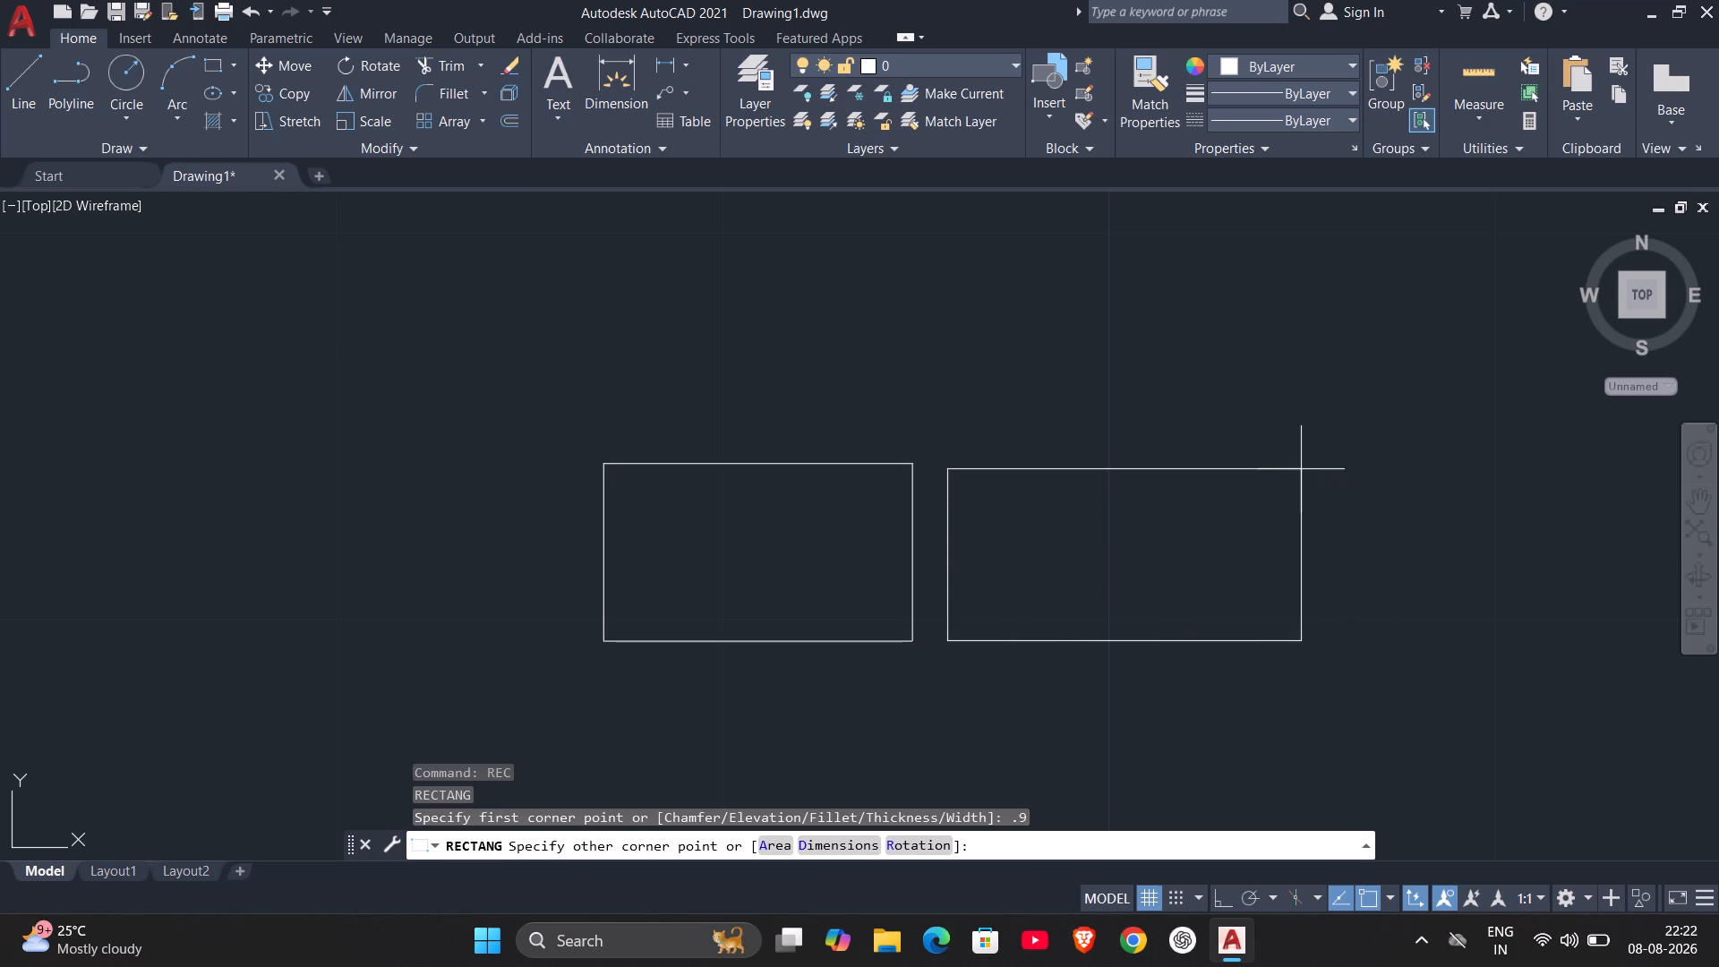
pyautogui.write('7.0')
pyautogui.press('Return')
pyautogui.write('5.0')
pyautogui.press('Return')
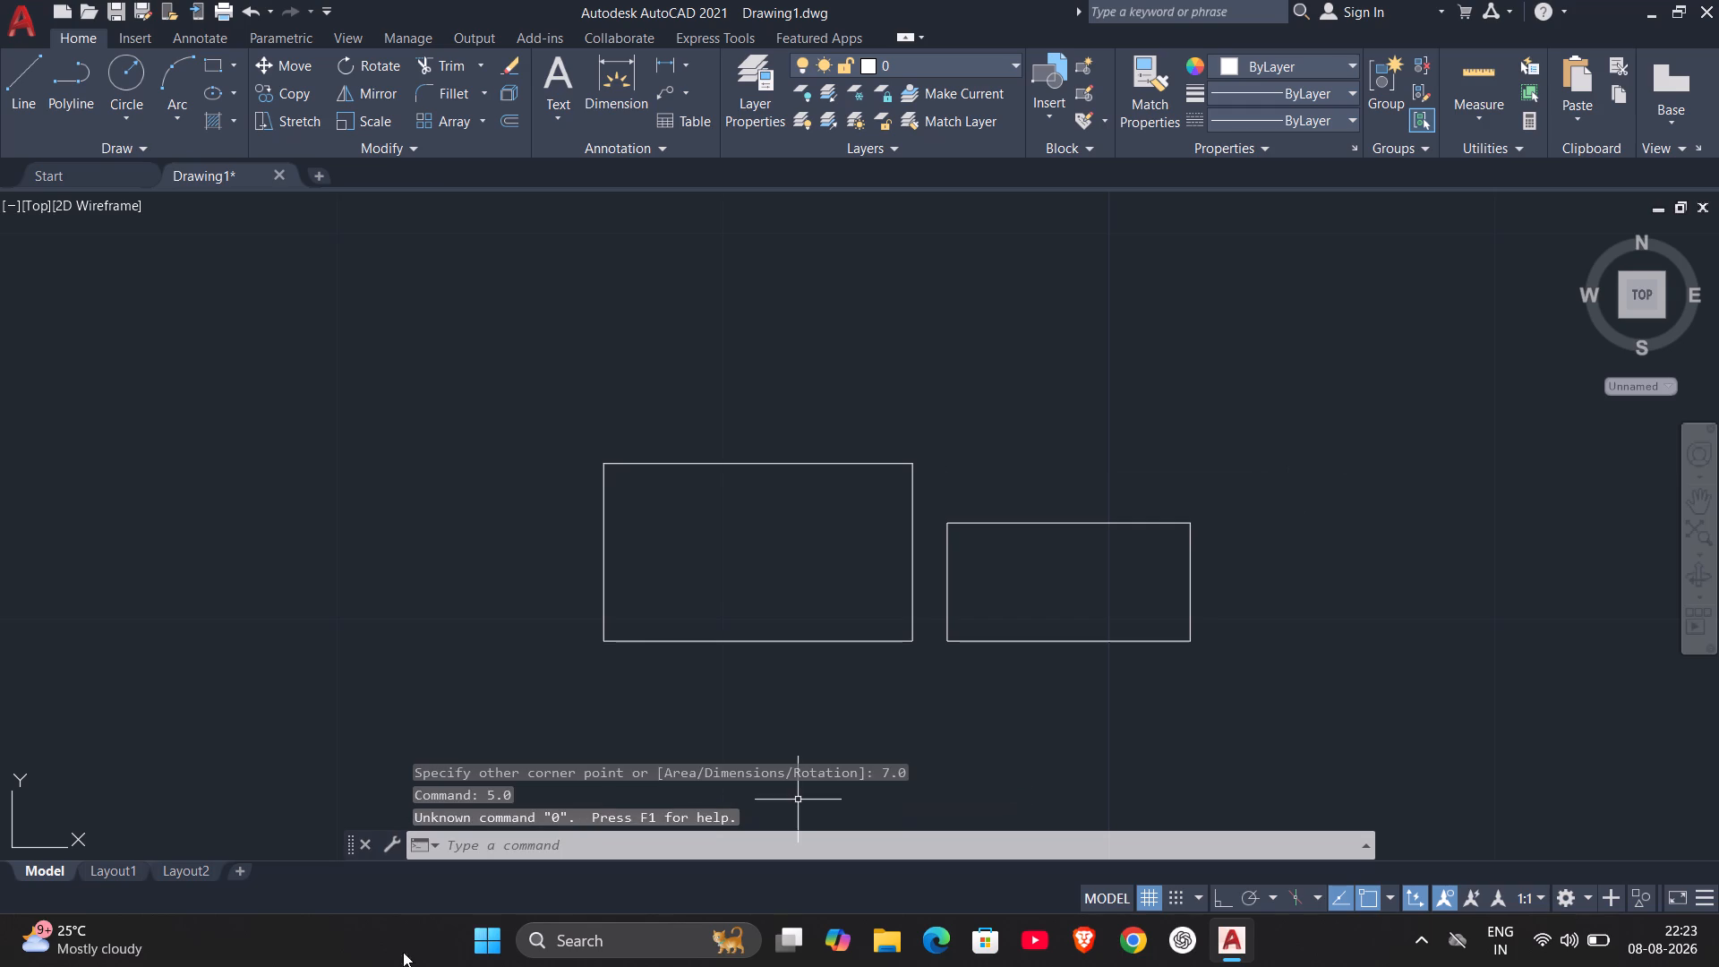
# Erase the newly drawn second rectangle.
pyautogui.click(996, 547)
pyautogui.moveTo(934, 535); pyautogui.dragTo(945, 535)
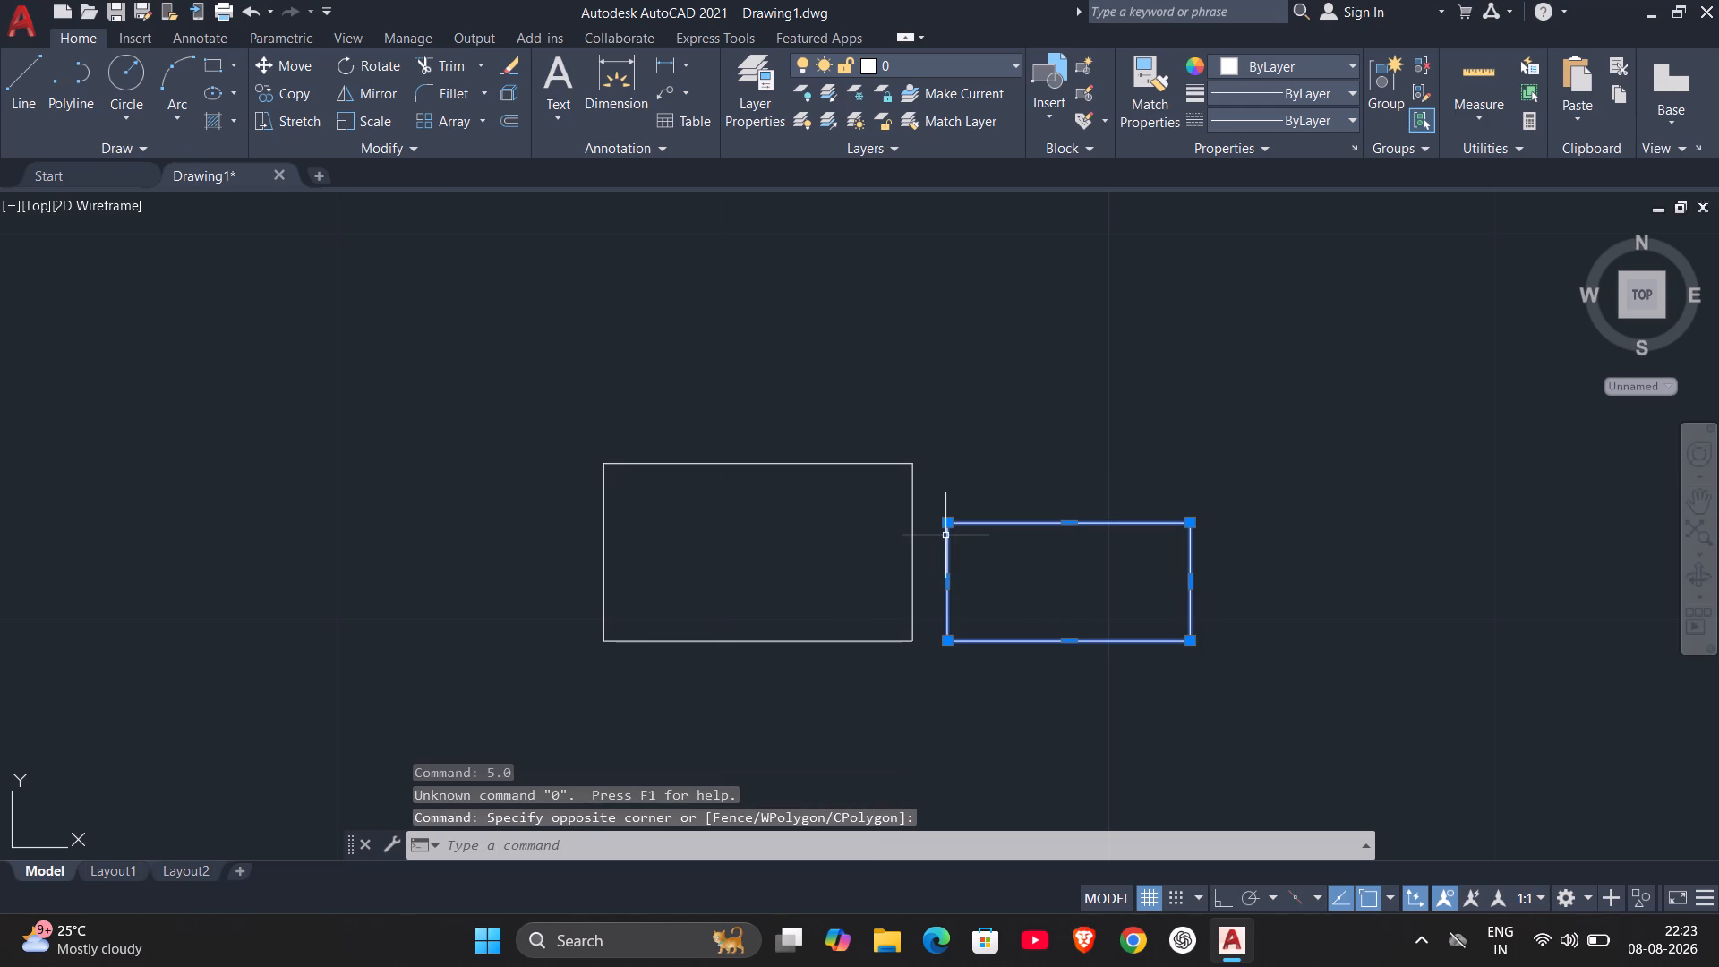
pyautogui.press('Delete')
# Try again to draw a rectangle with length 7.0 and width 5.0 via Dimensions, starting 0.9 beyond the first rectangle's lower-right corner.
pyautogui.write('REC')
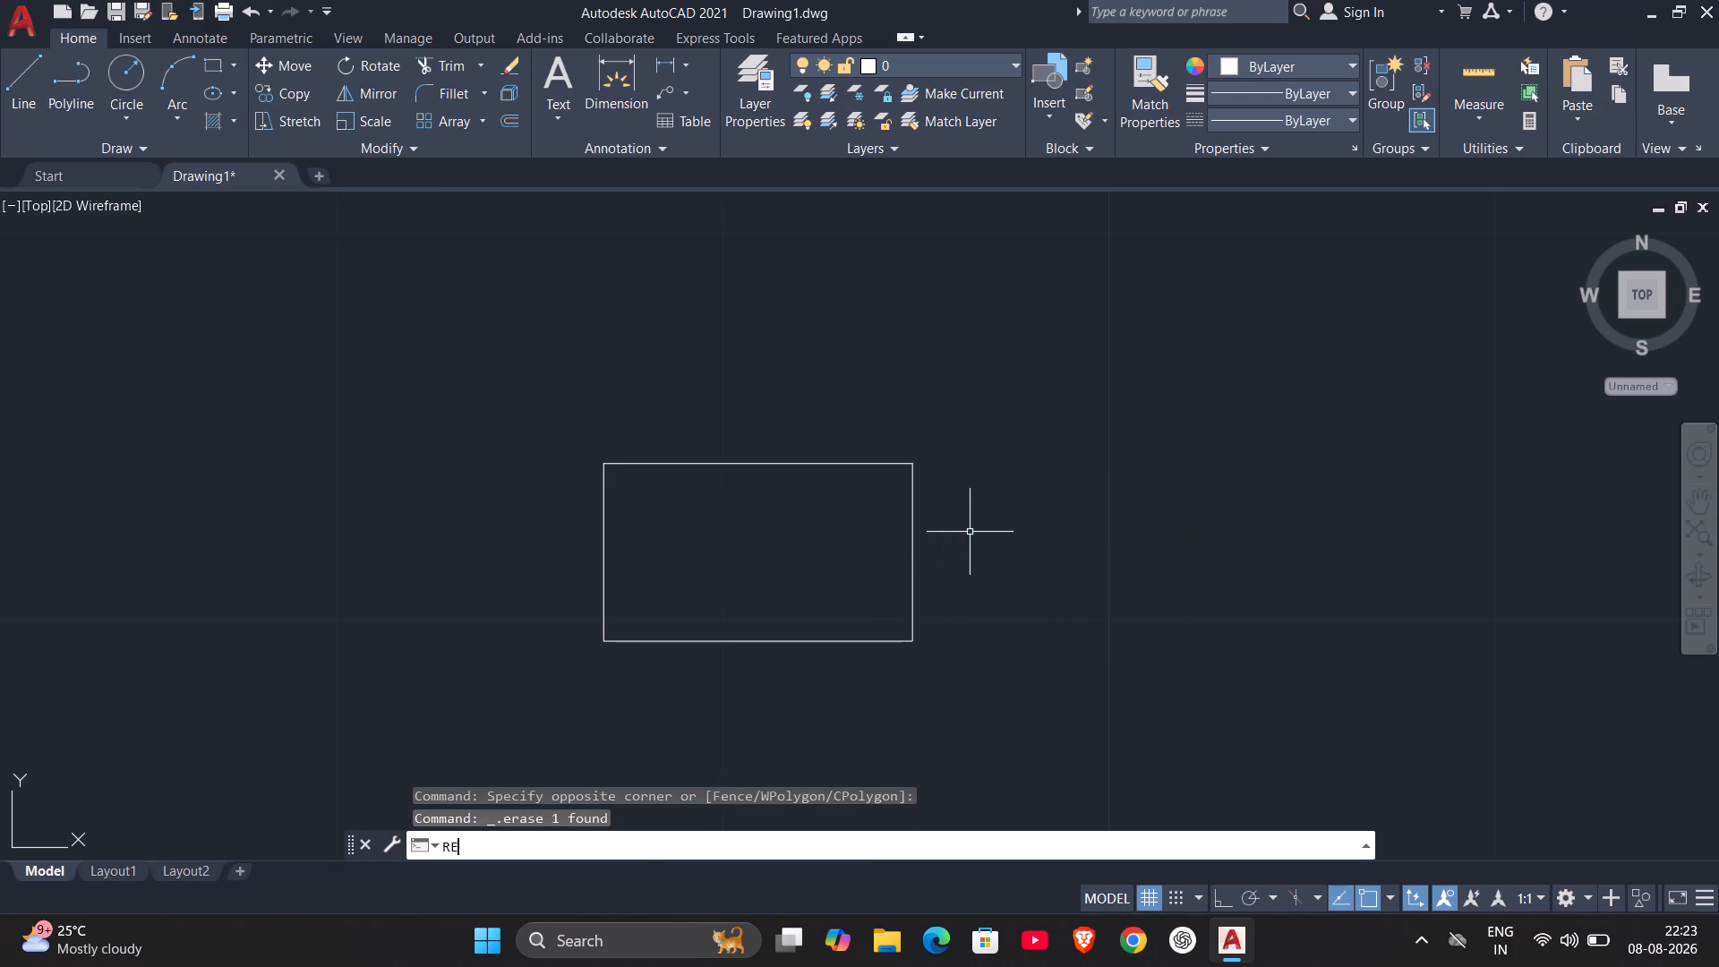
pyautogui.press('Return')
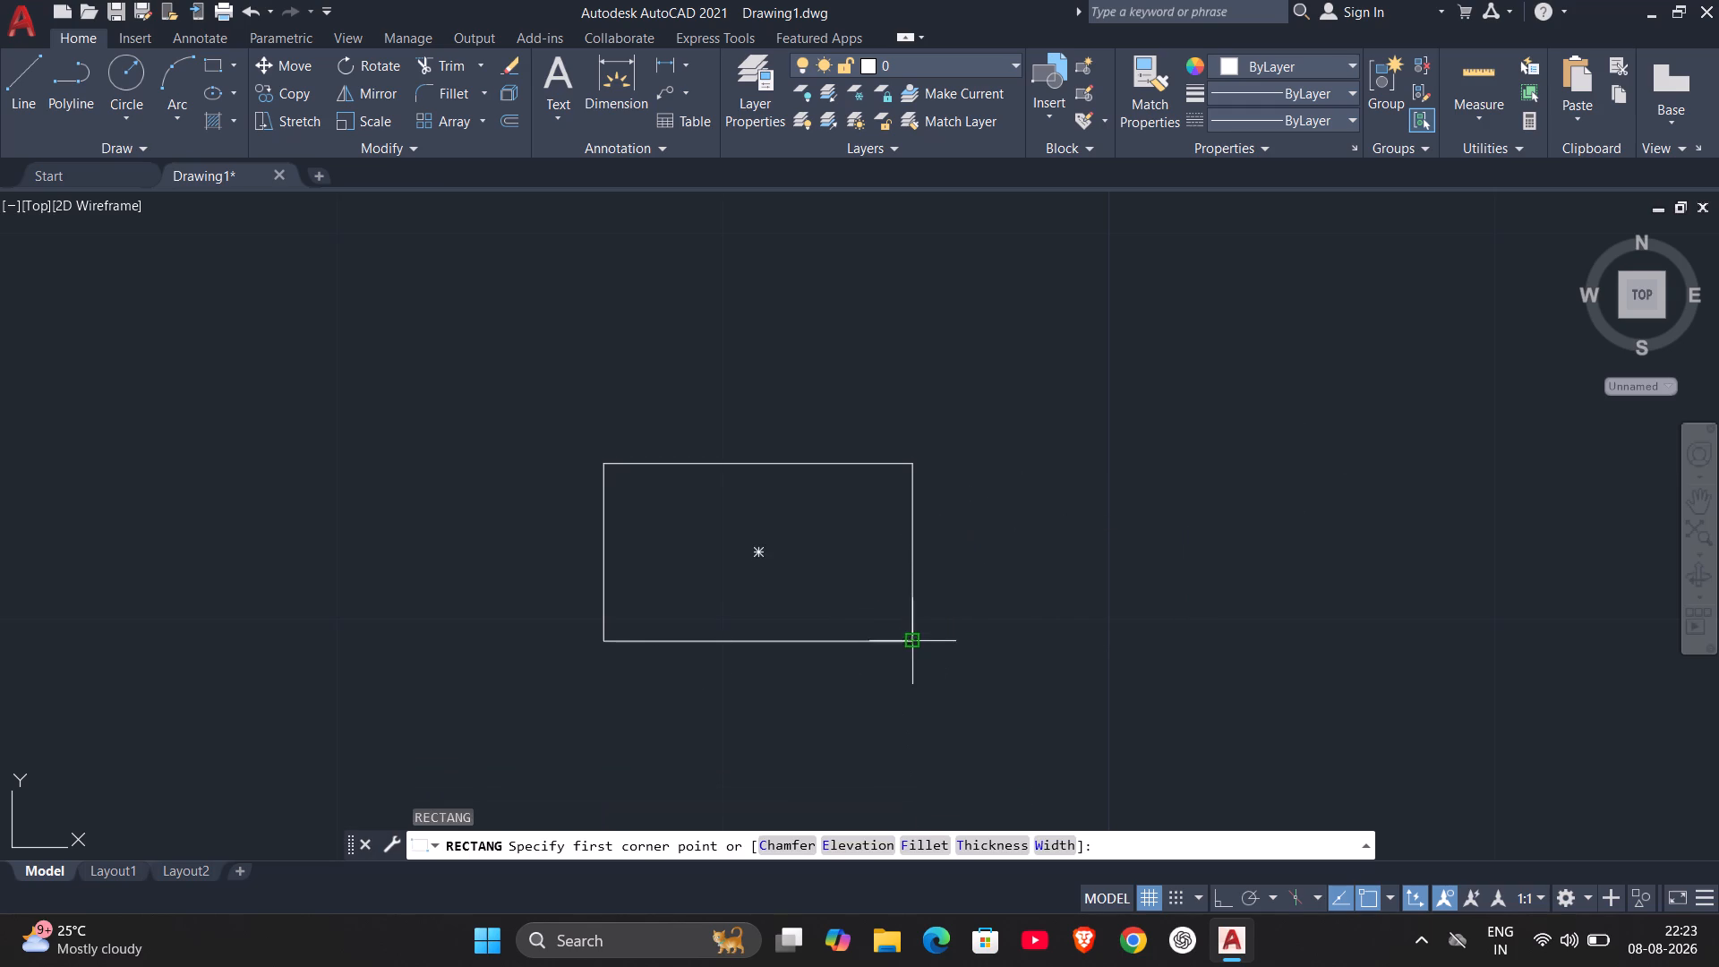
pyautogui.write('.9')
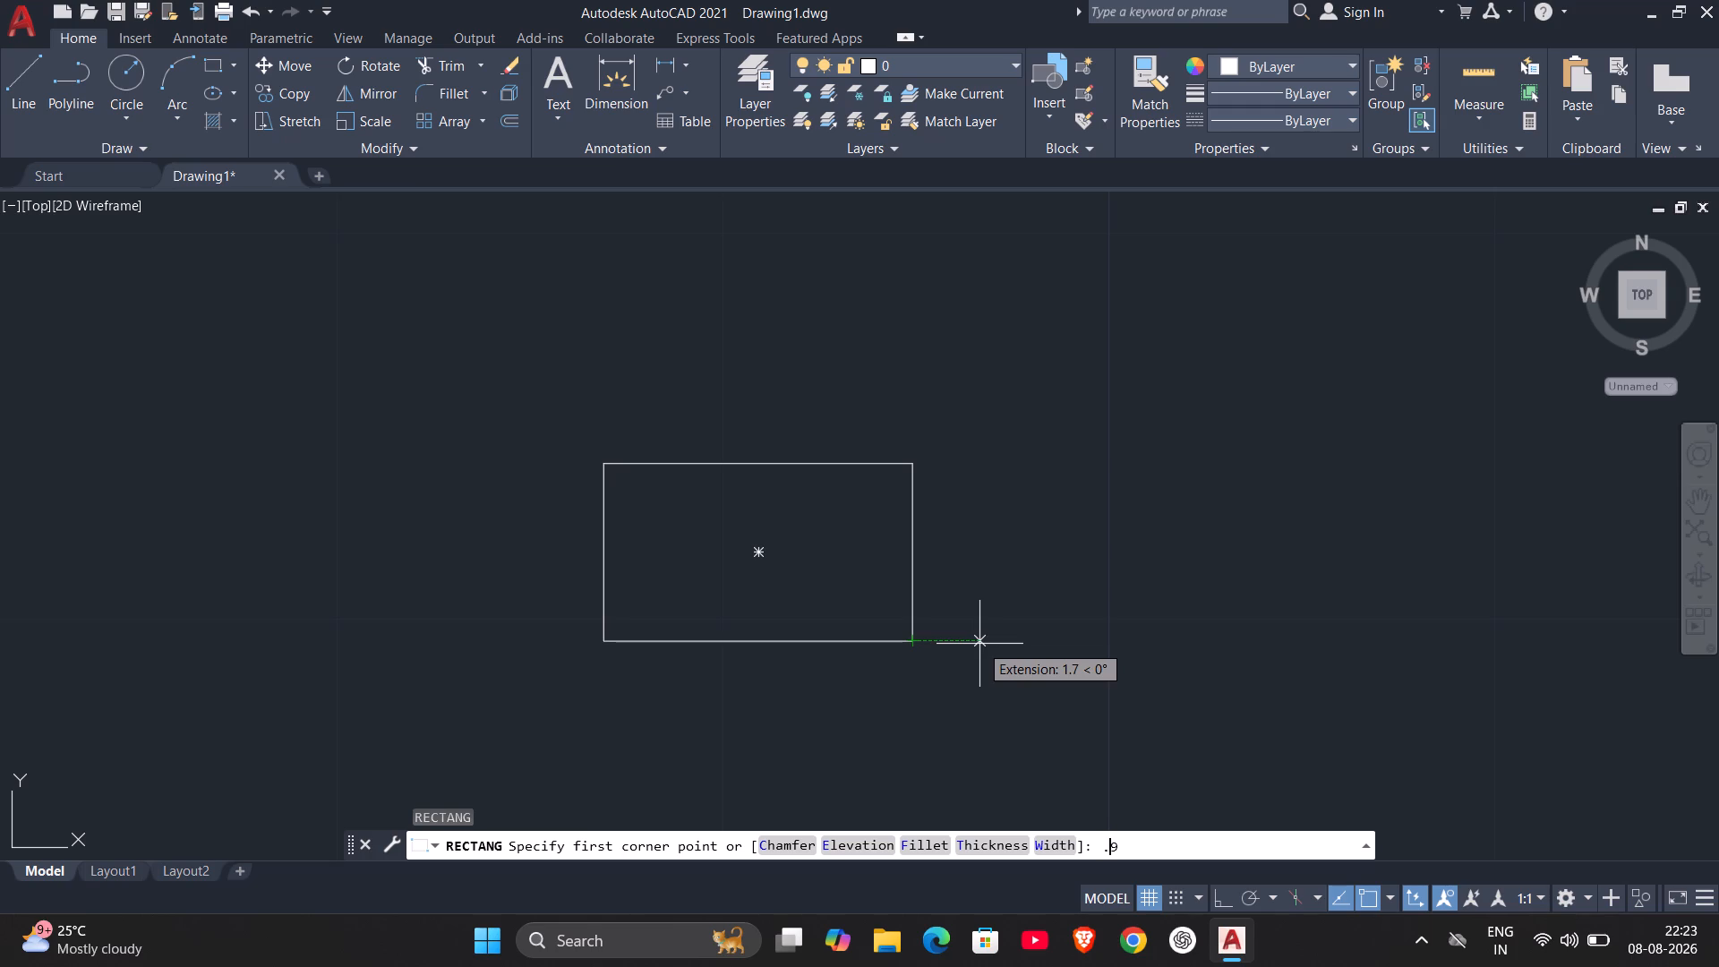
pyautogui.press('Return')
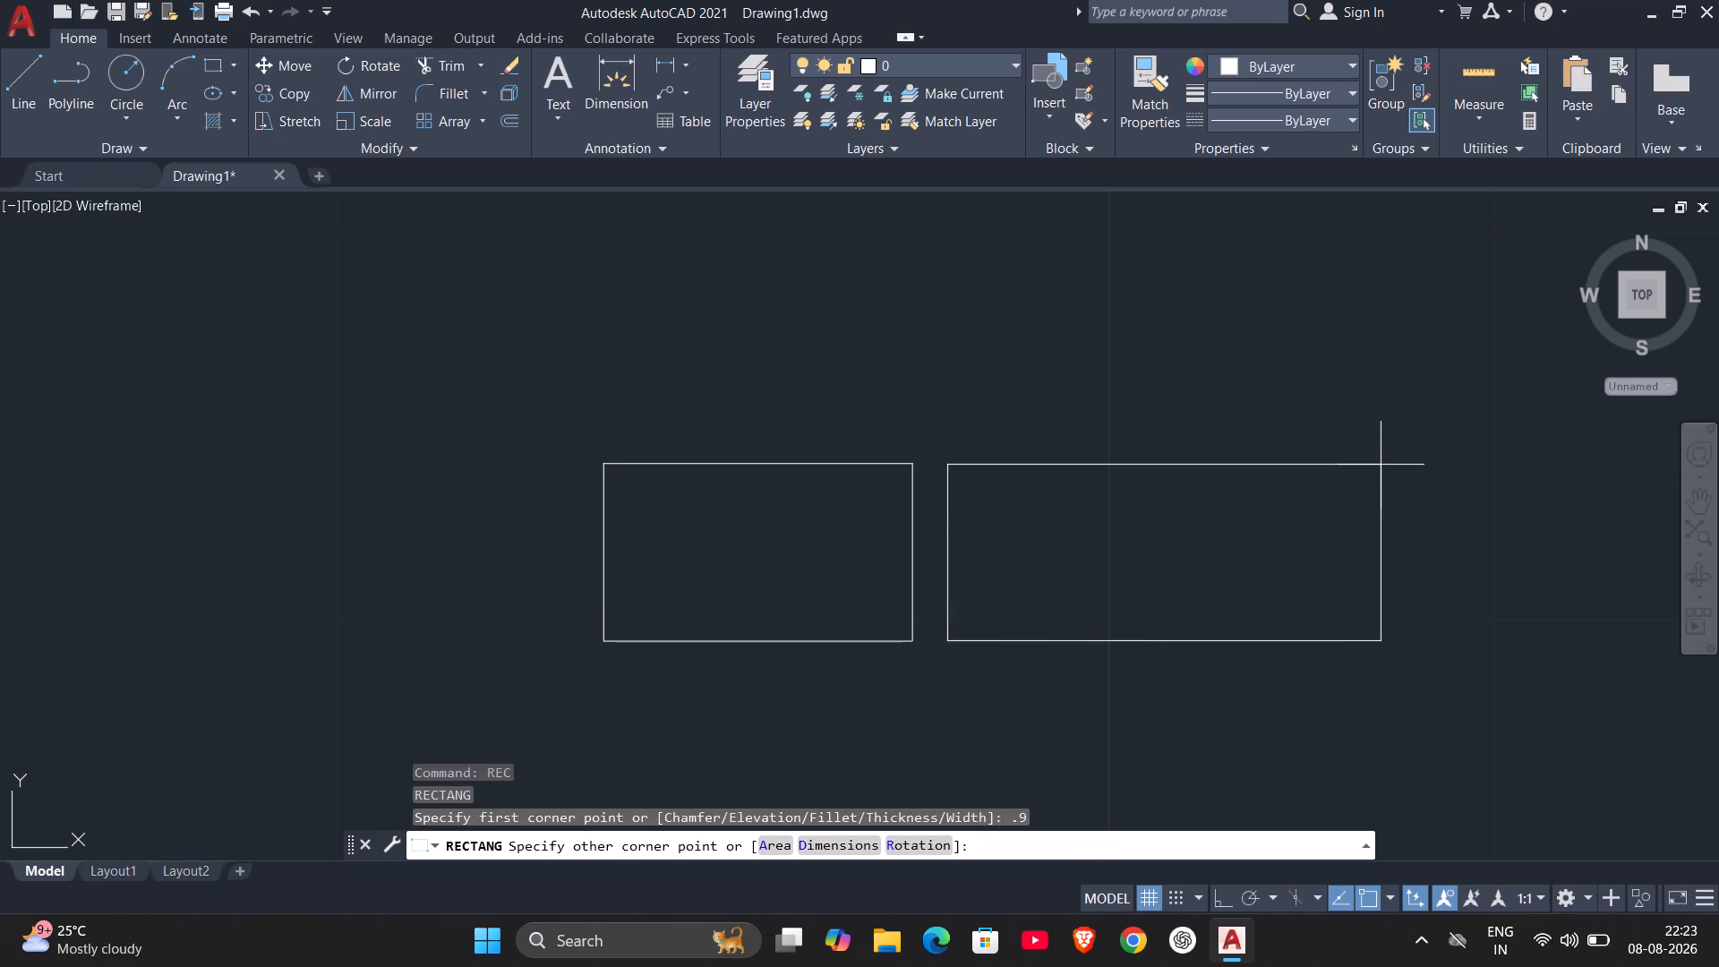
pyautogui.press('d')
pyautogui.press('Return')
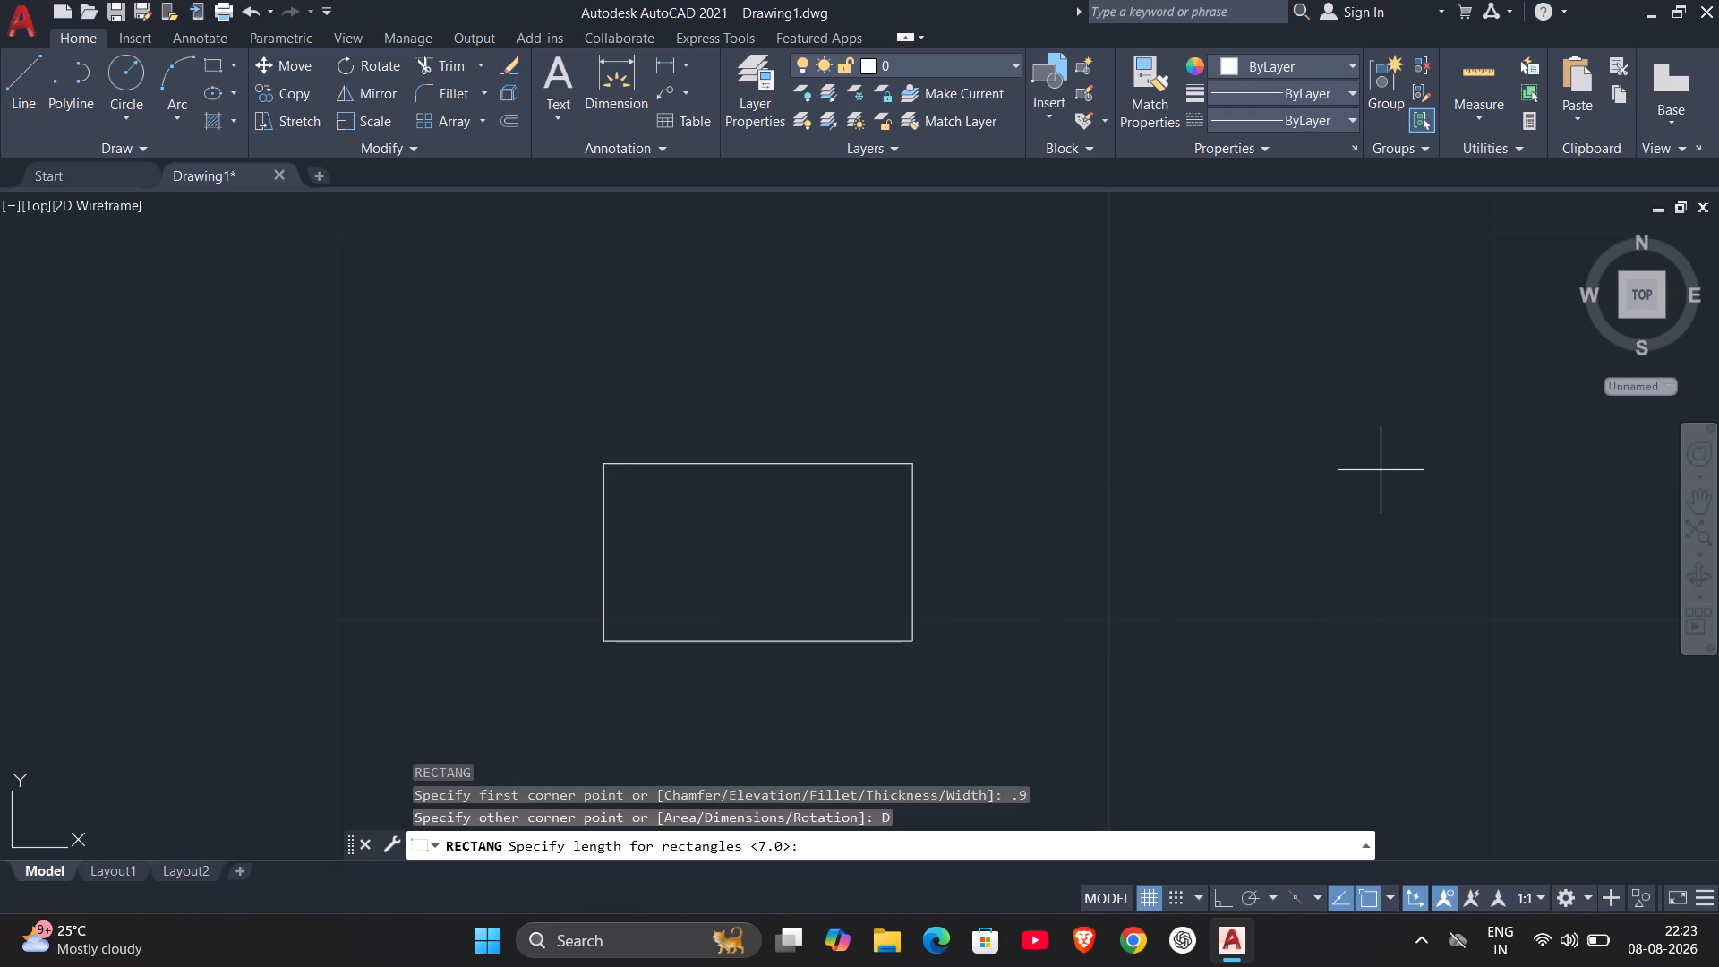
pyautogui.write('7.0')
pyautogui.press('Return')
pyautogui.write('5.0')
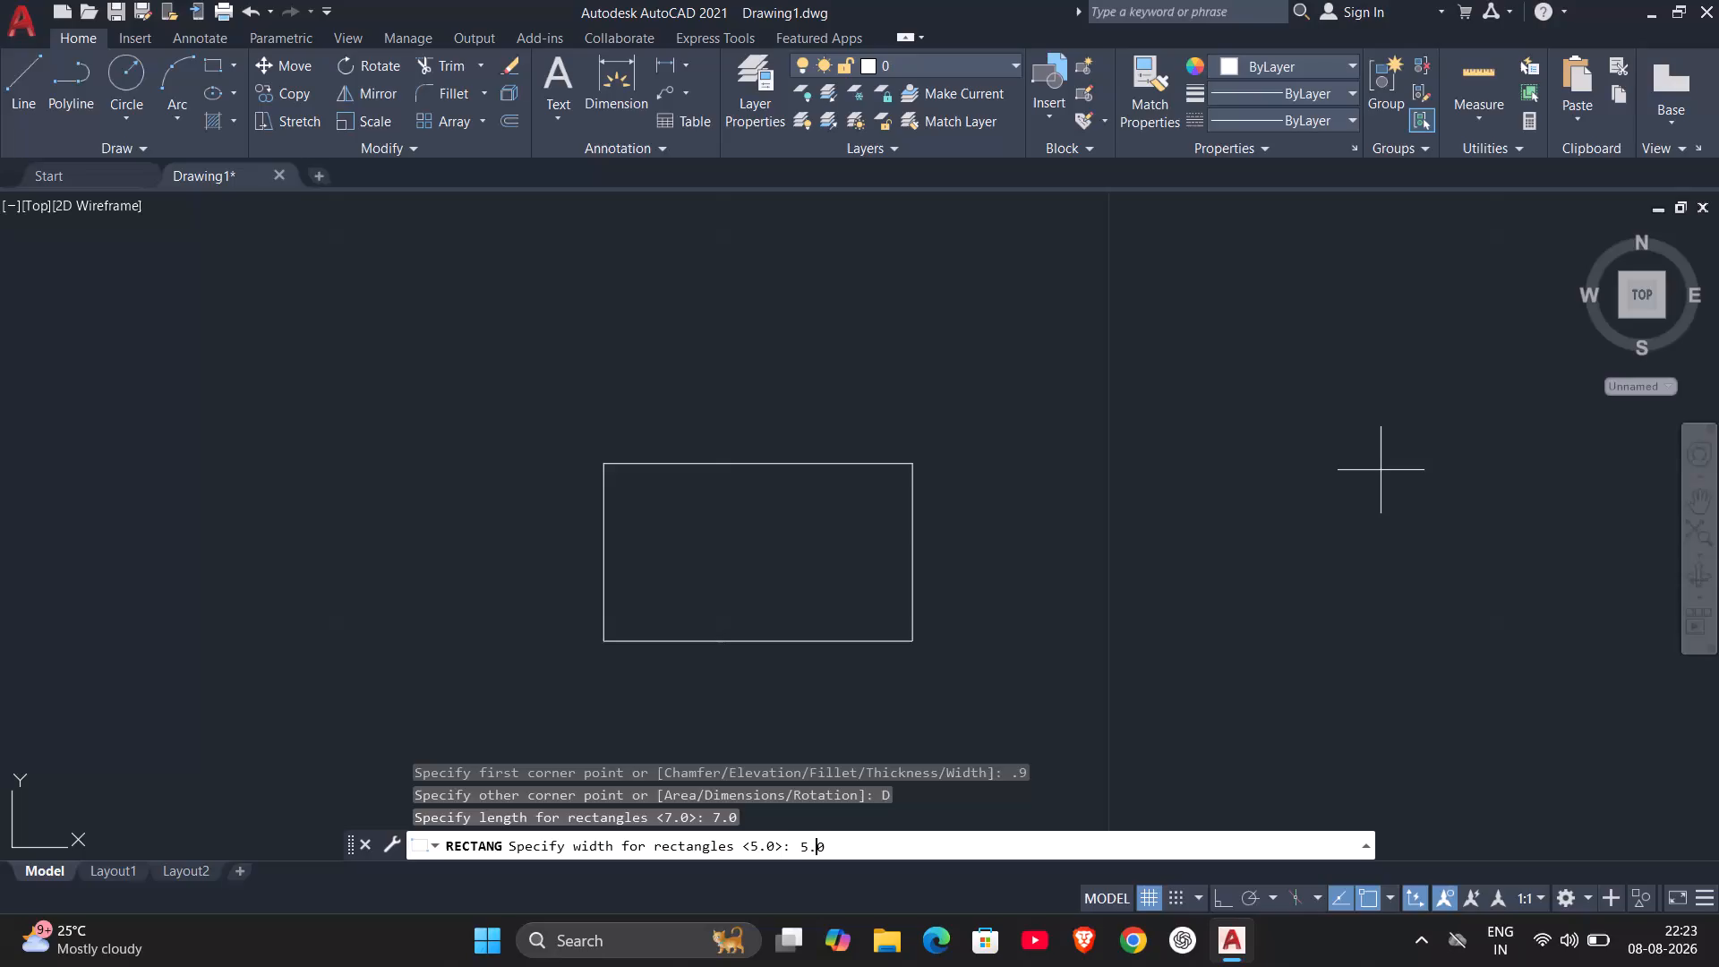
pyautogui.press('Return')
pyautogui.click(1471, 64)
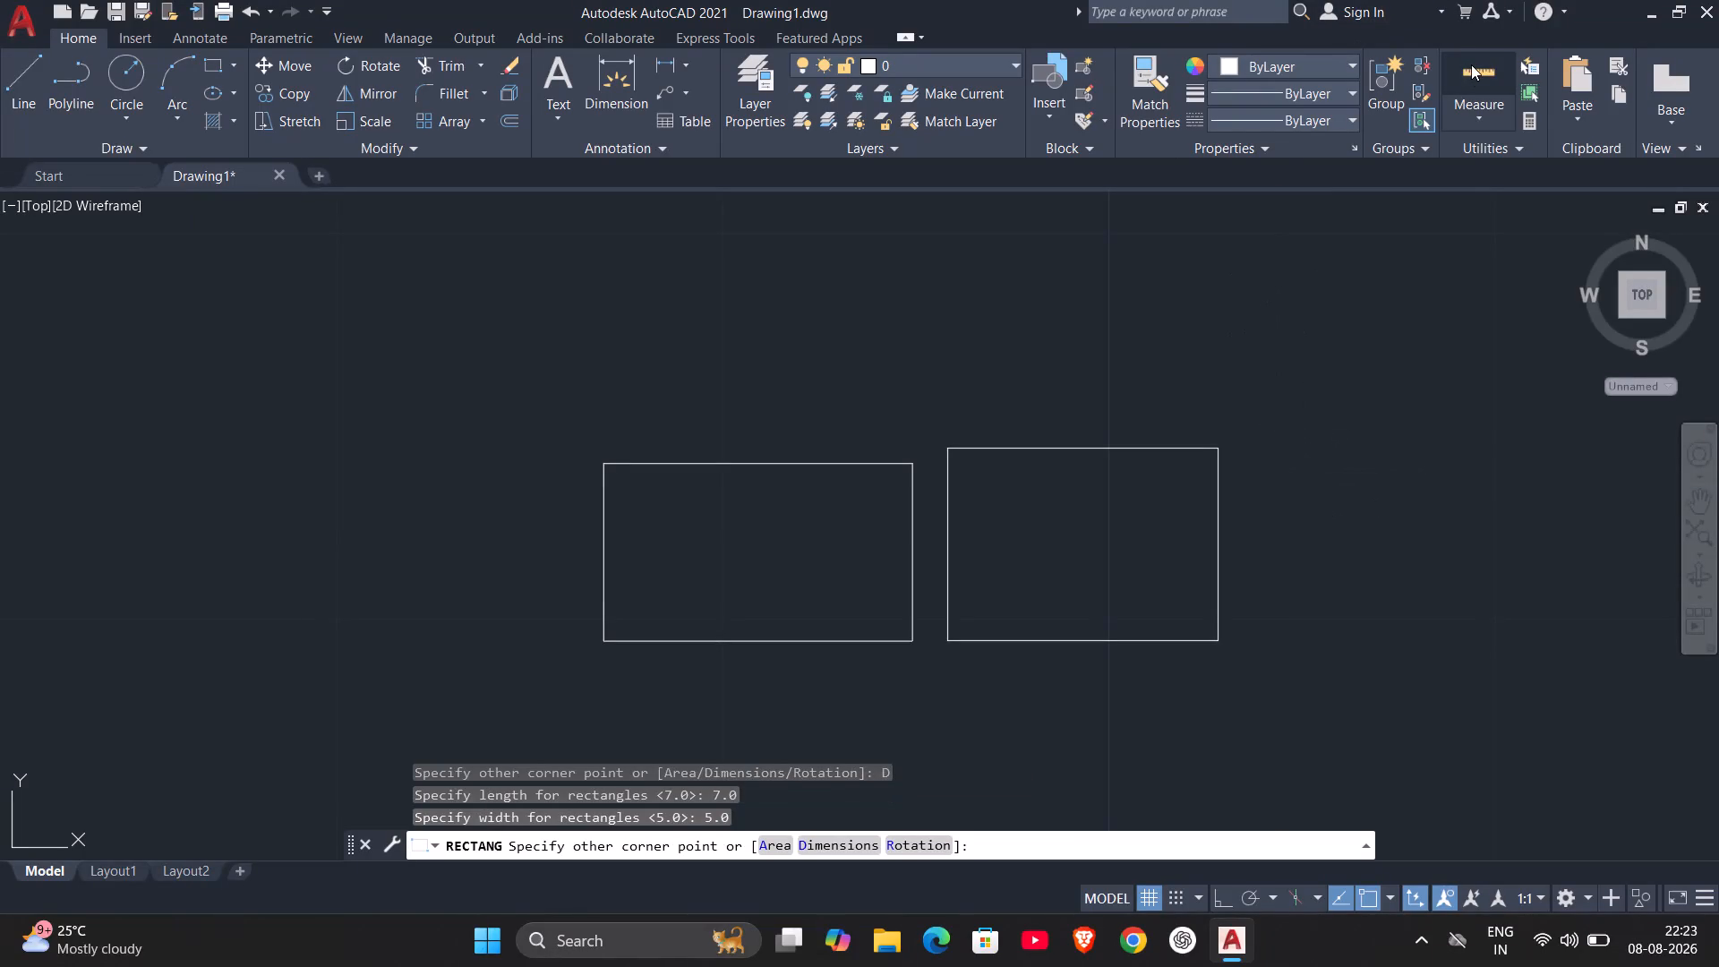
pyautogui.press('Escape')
# Draw a rectangle with length 7.0 and width 5.0 via Dimensions, 0.9 beyond the first one's lower-right corner, placed up and to the right.
pyautogui.press('`')
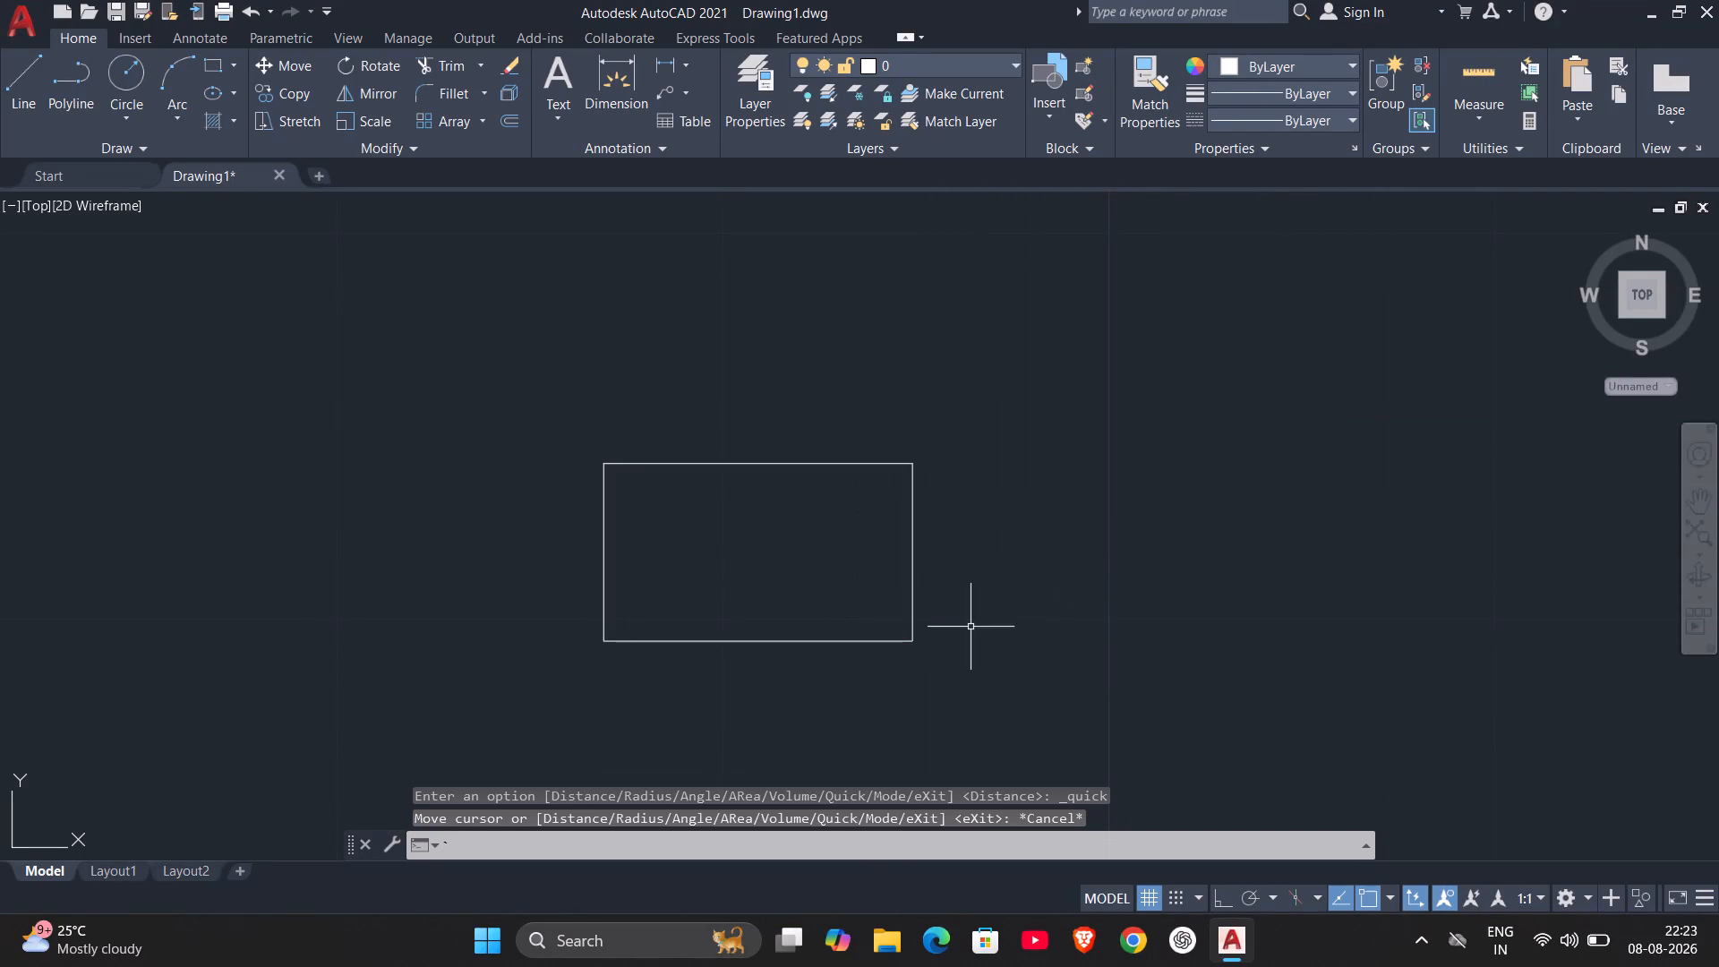
pyautogui.press('r')
pyautogui.press('e')
pyautogui.press('c')
pyautogui.press('Return')
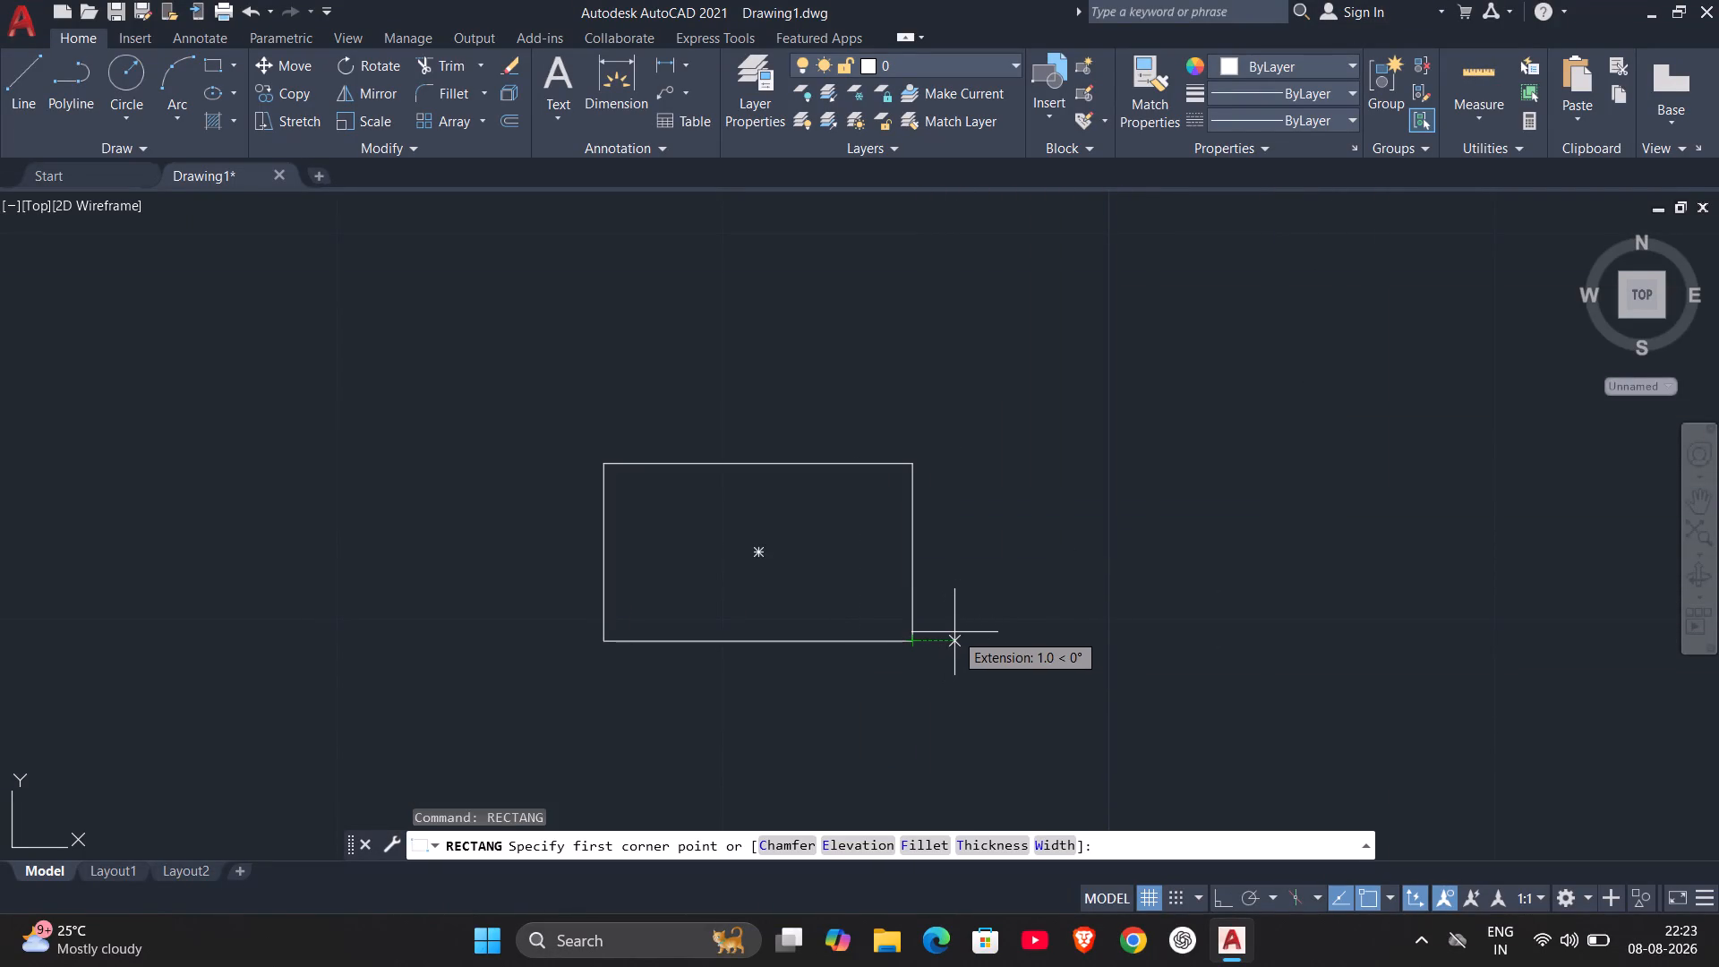
pyautogui.write('.9')
pyautogui.press('Return')
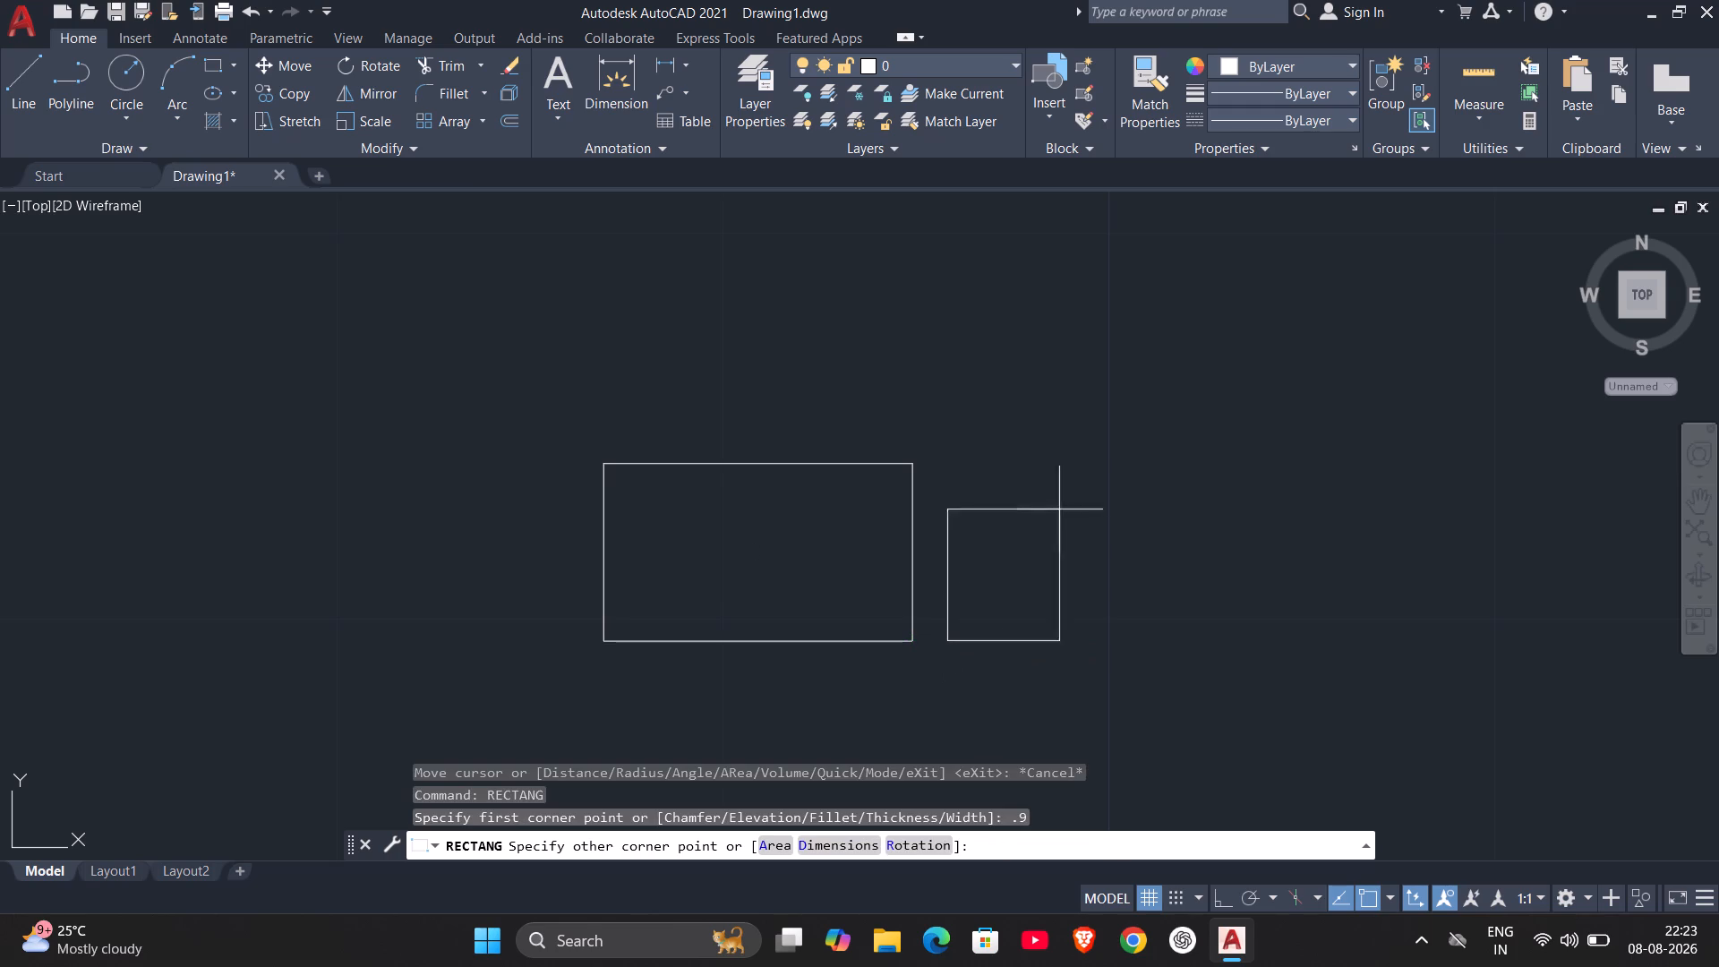
pyautogui.press('d')
pyautogui.press('Return')
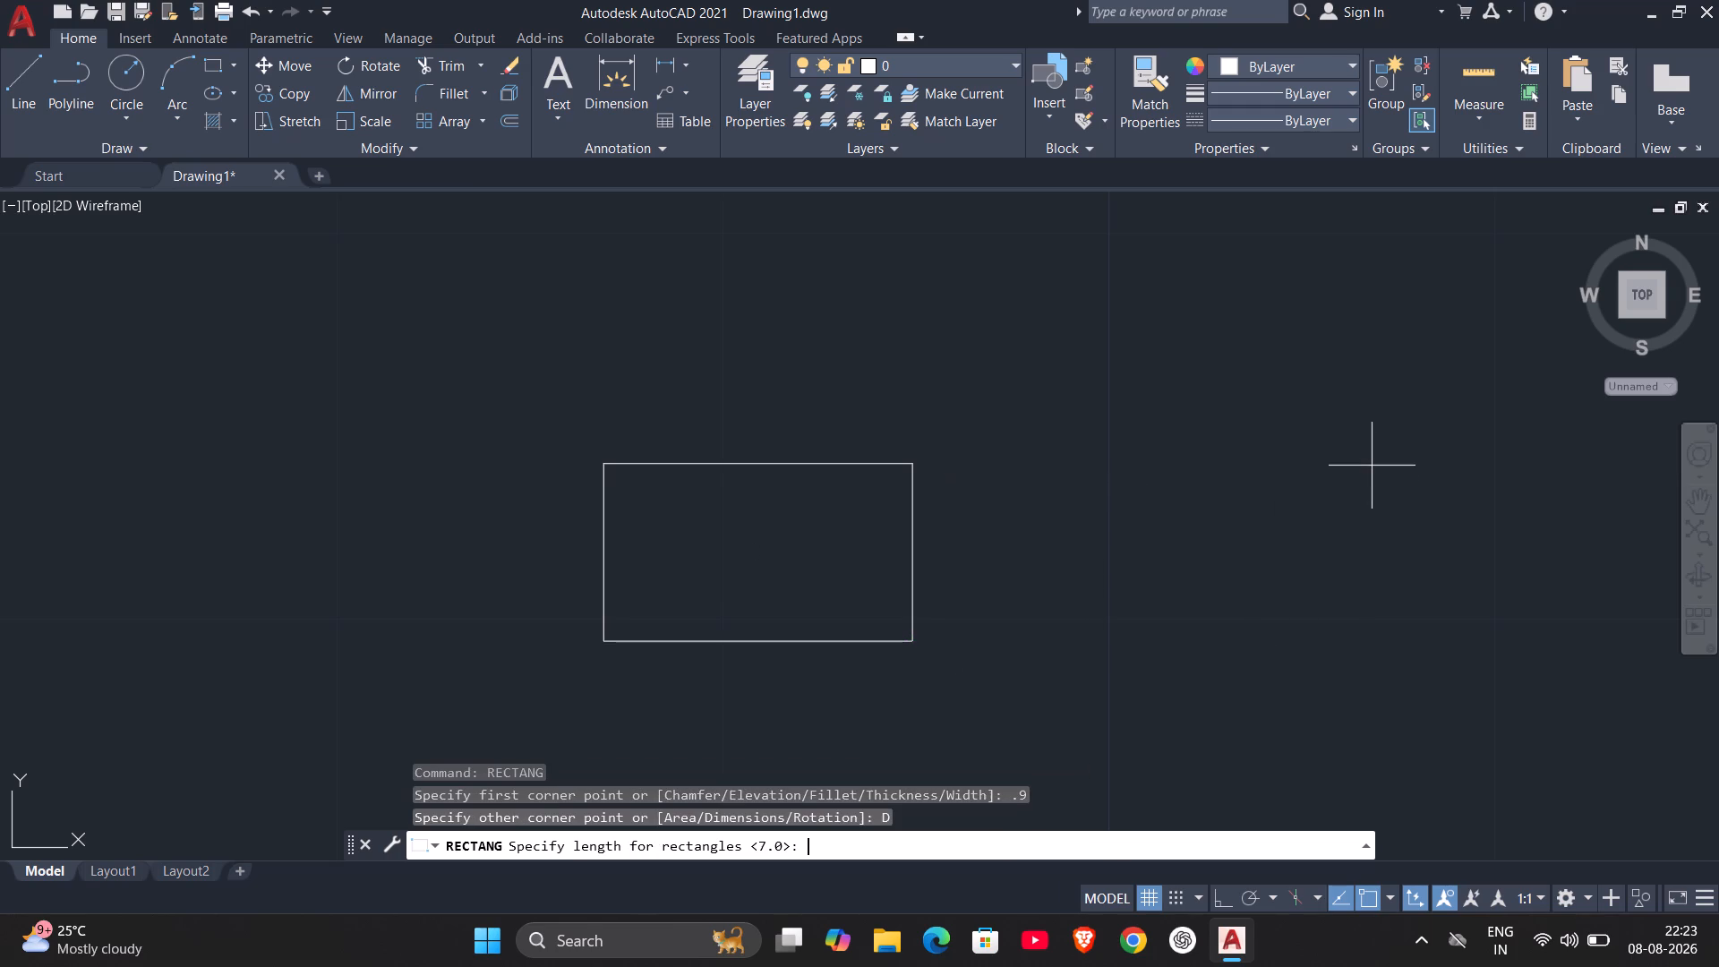
pyautogui.write('7.0')
pyautogui.press('Return')
pyautogui.write('5.0')
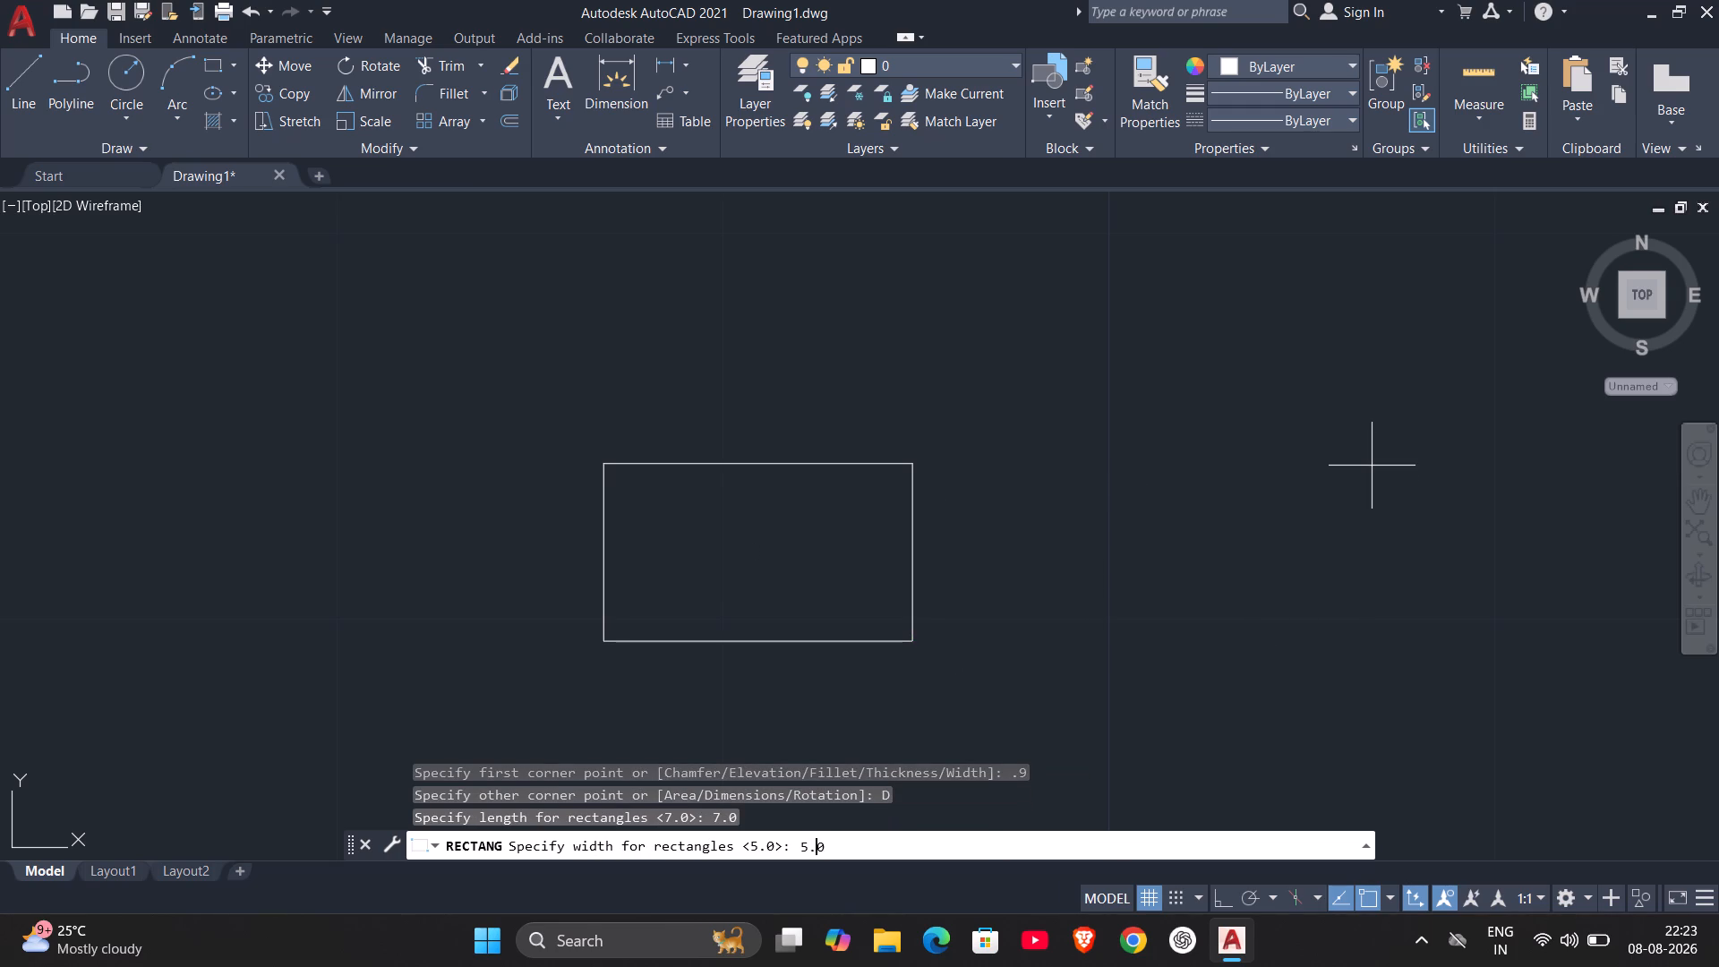
pyautogui.press('Return')
pyautogui.click(1368, 465)
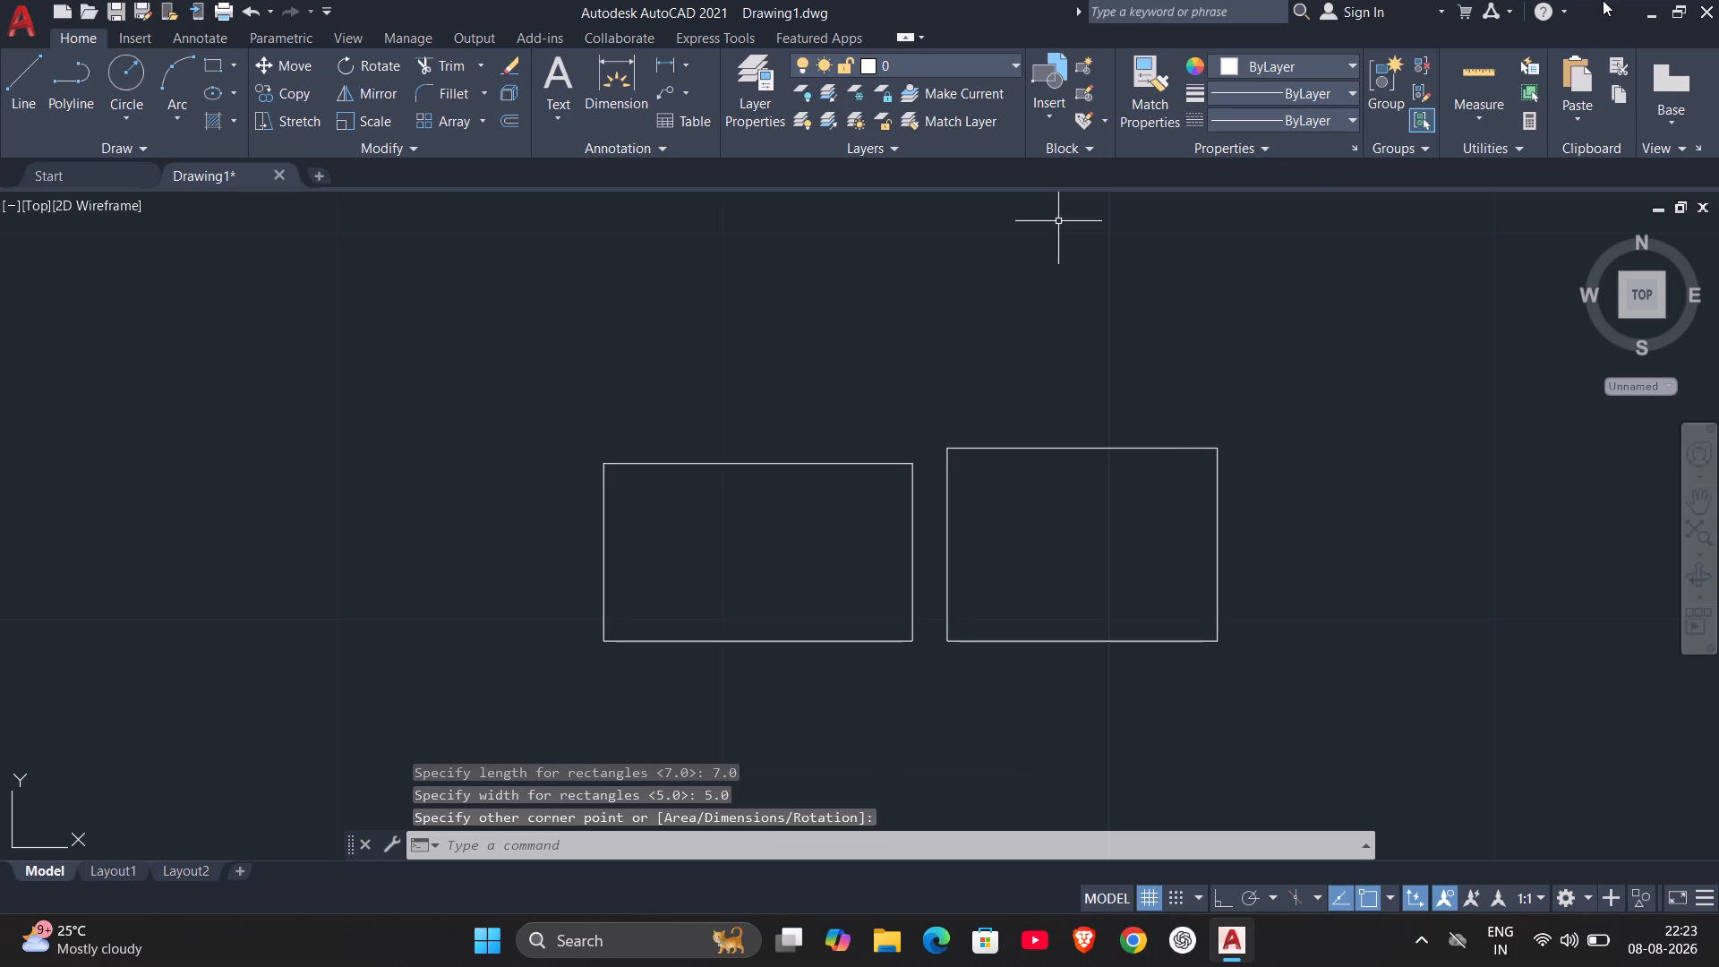
# Check the side lengths of both rectangles with the quick Measure tool.
pyautogui.click(1492, 73)
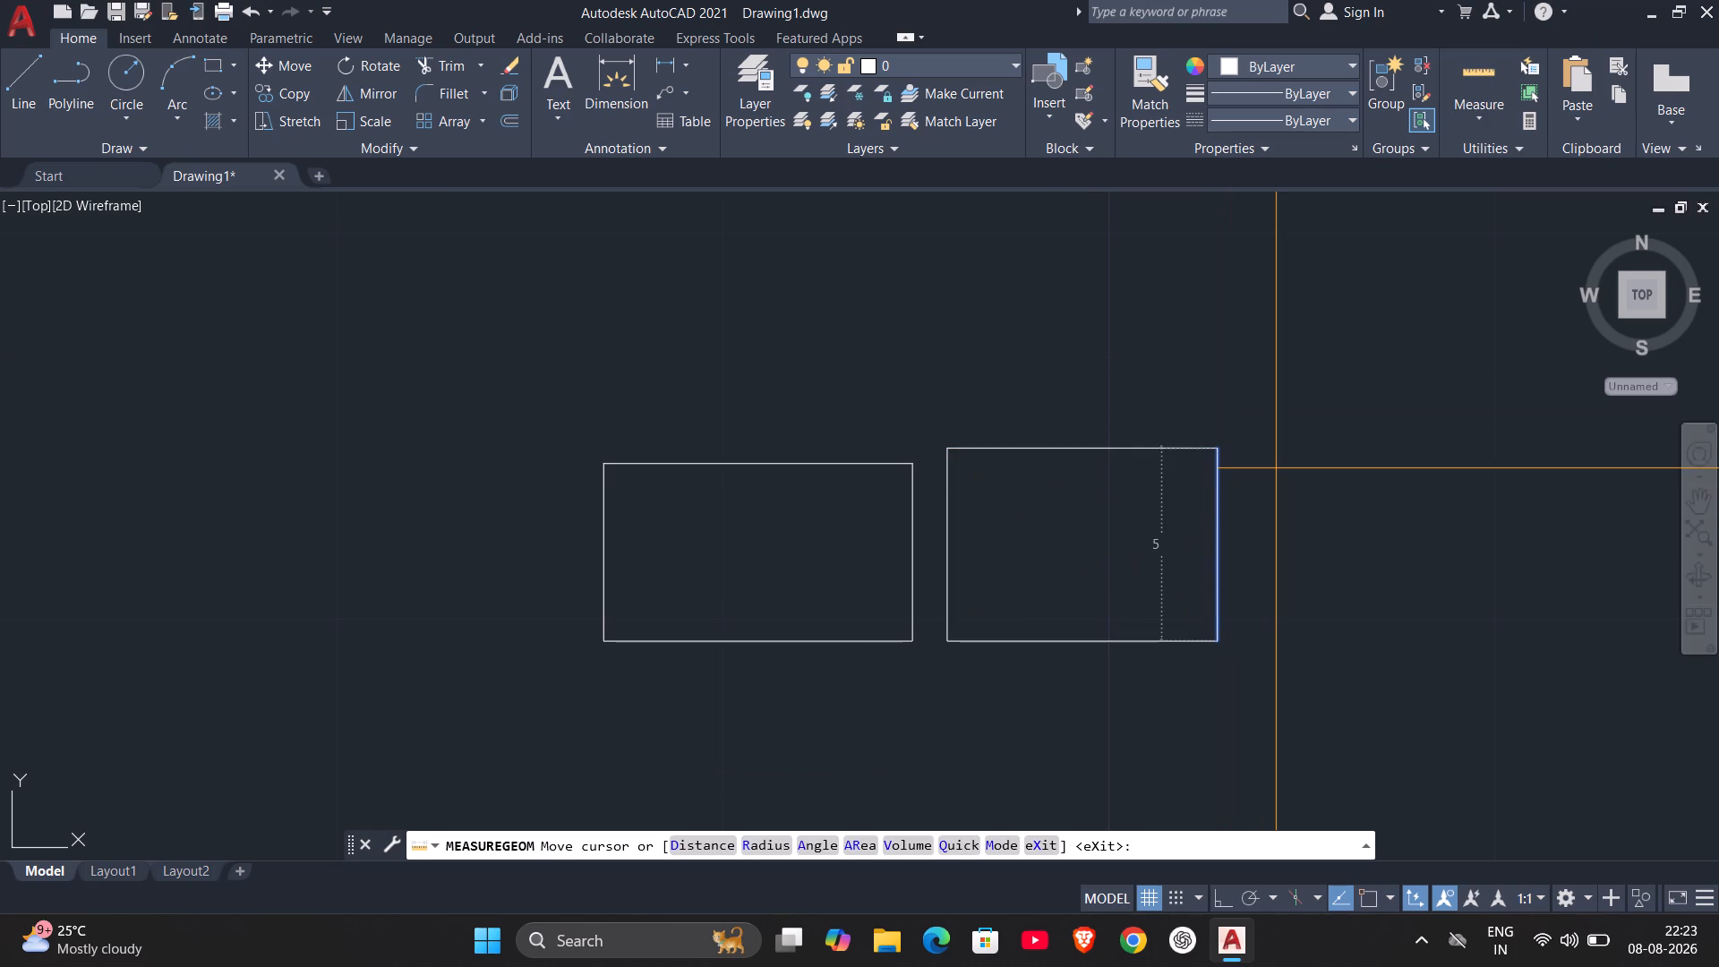
pyautogui.press('Escape')
pyautogui.press('Escape')
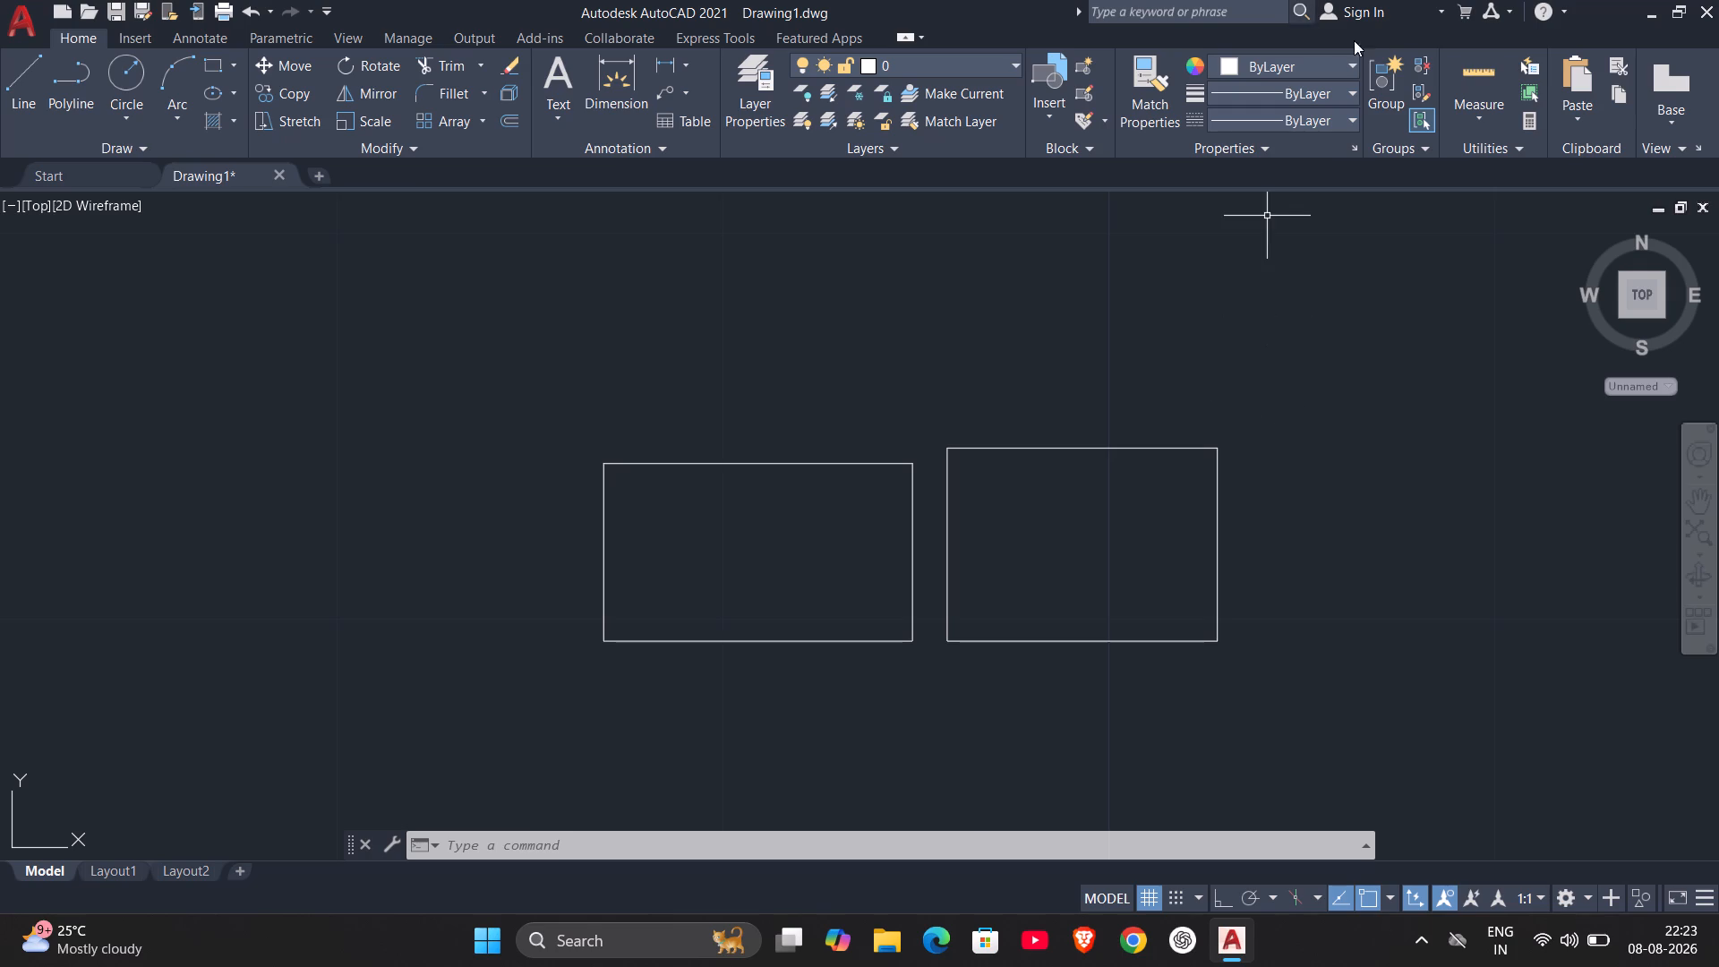
pyautogui.click(1463, 69)
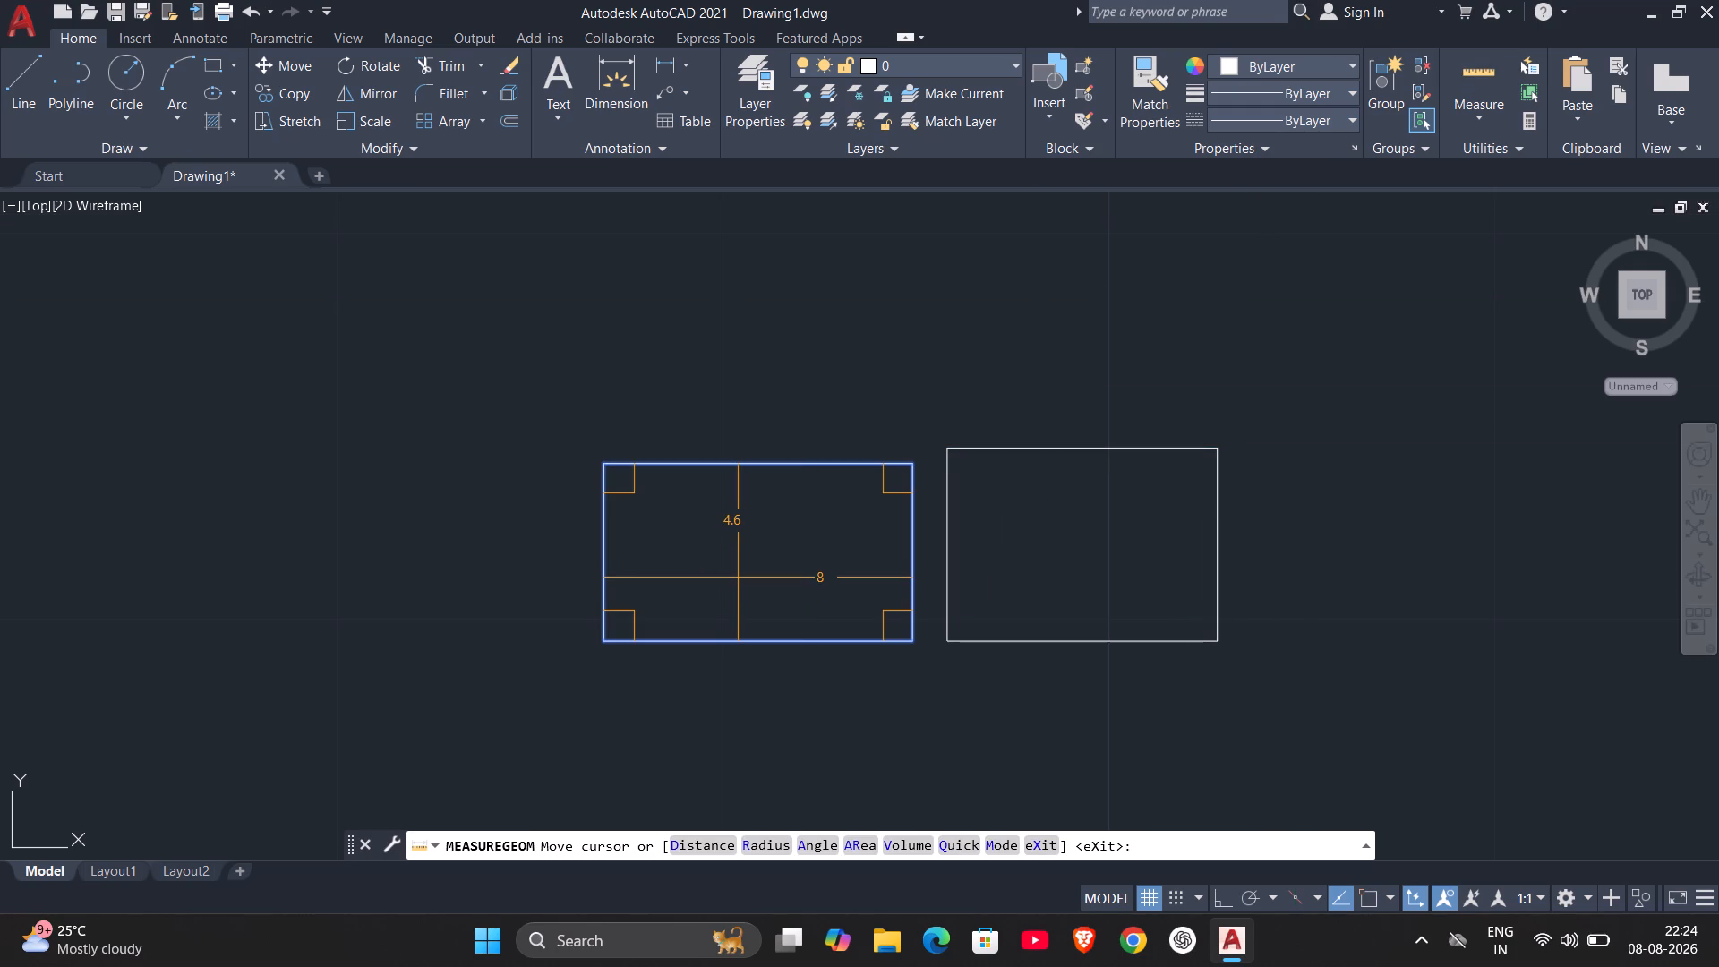
pyautogui.press('Escape')
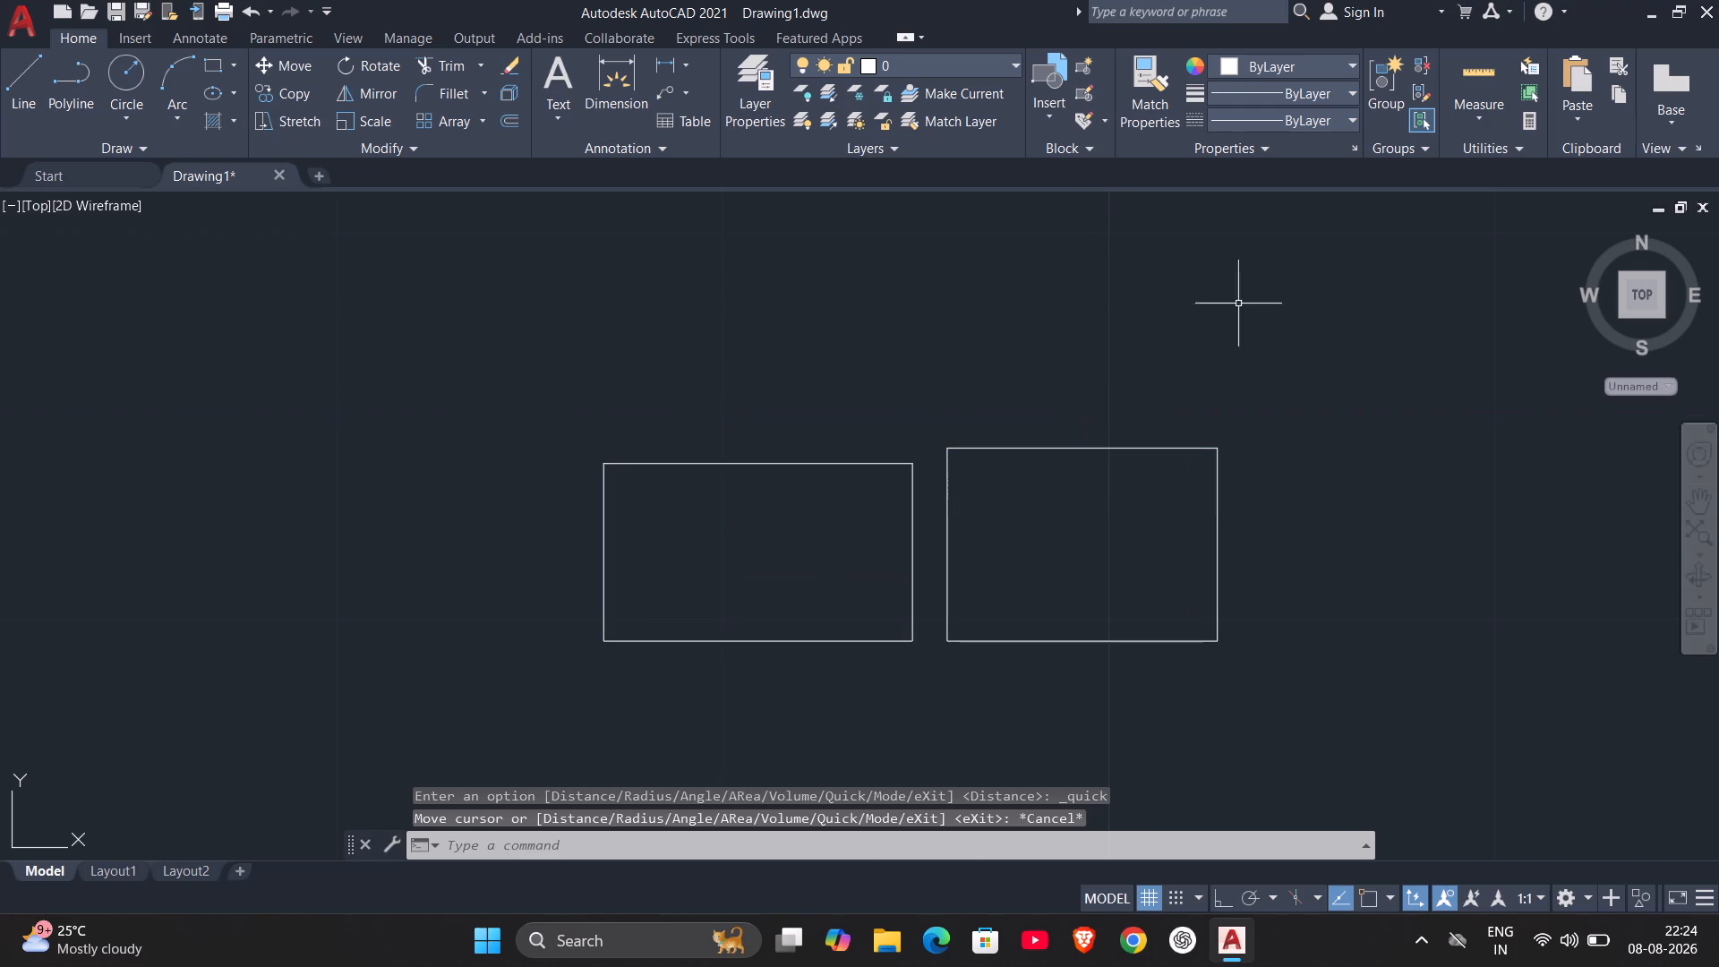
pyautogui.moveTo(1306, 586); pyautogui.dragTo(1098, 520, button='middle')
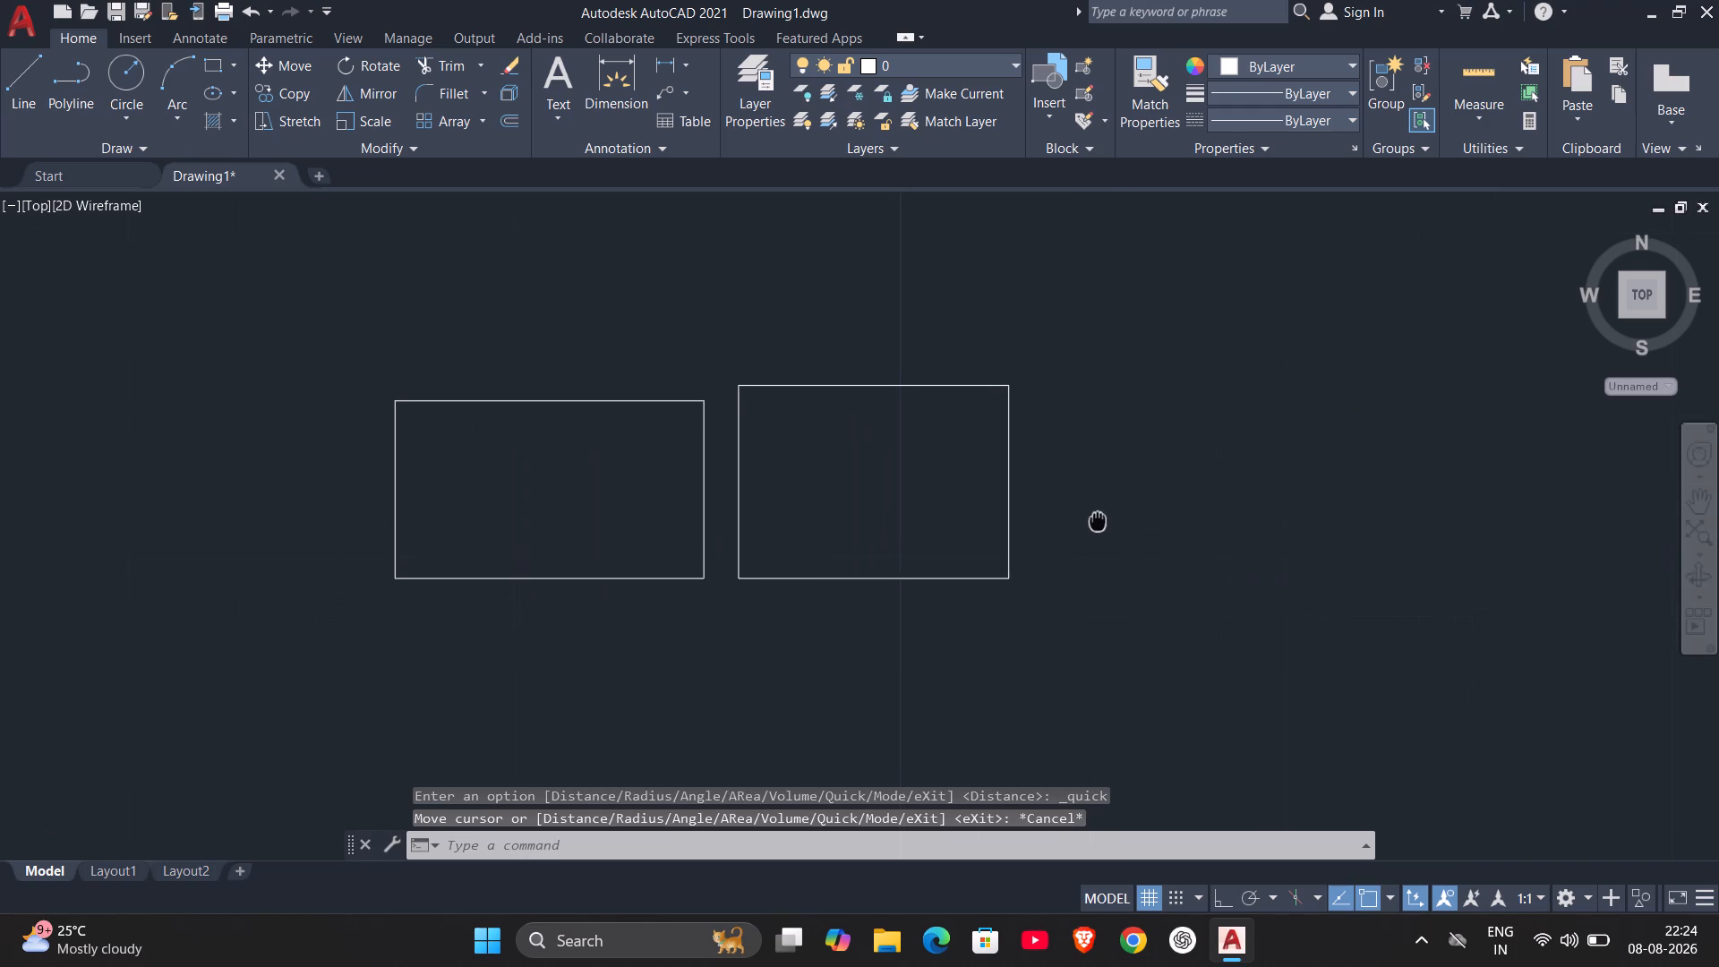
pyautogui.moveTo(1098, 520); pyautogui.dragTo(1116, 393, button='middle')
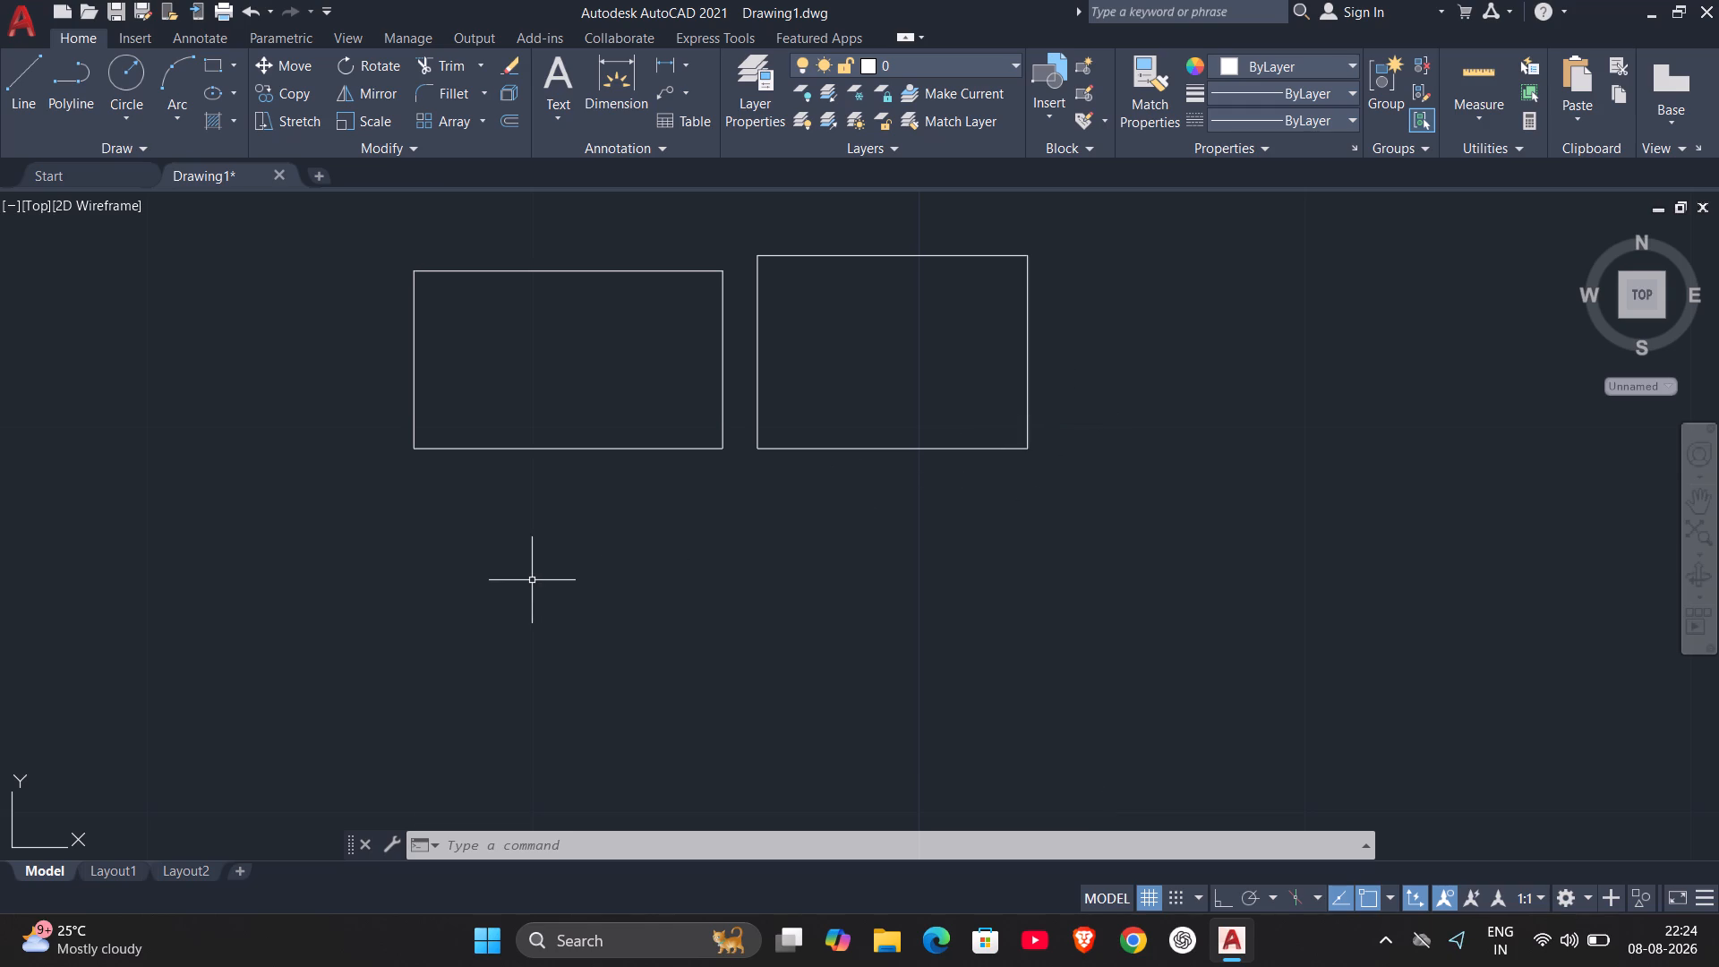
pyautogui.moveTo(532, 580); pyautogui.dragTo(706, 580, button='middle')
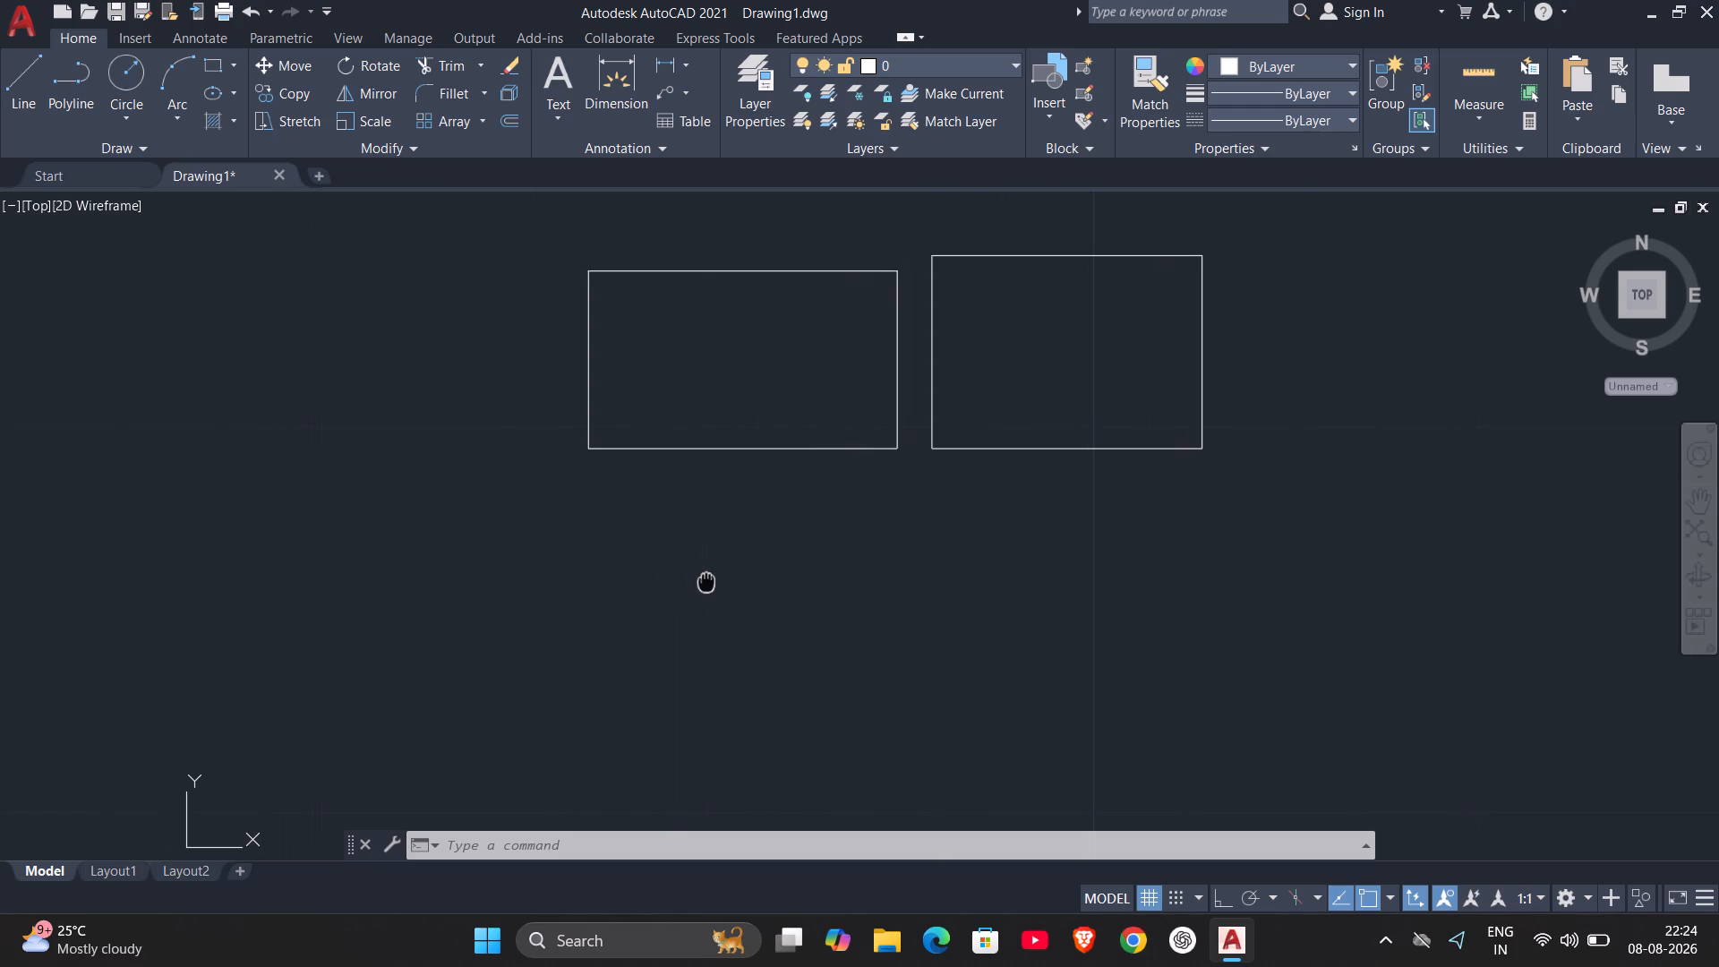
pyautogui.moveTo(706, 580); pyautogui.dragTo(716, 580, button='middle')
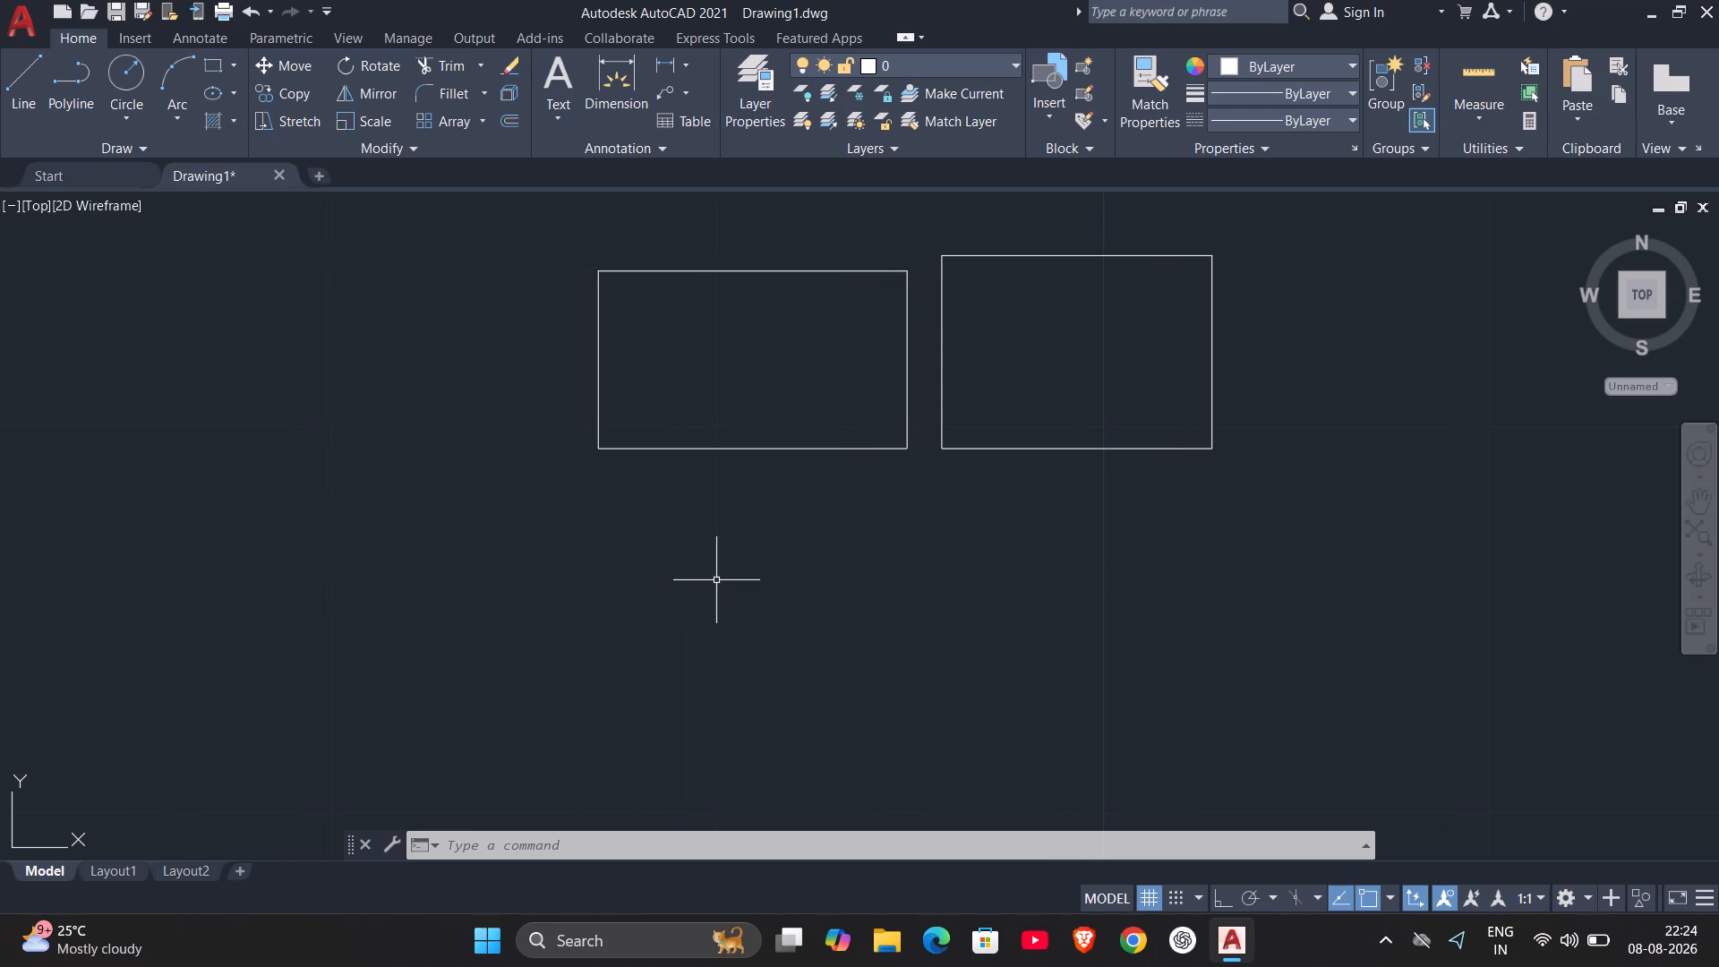
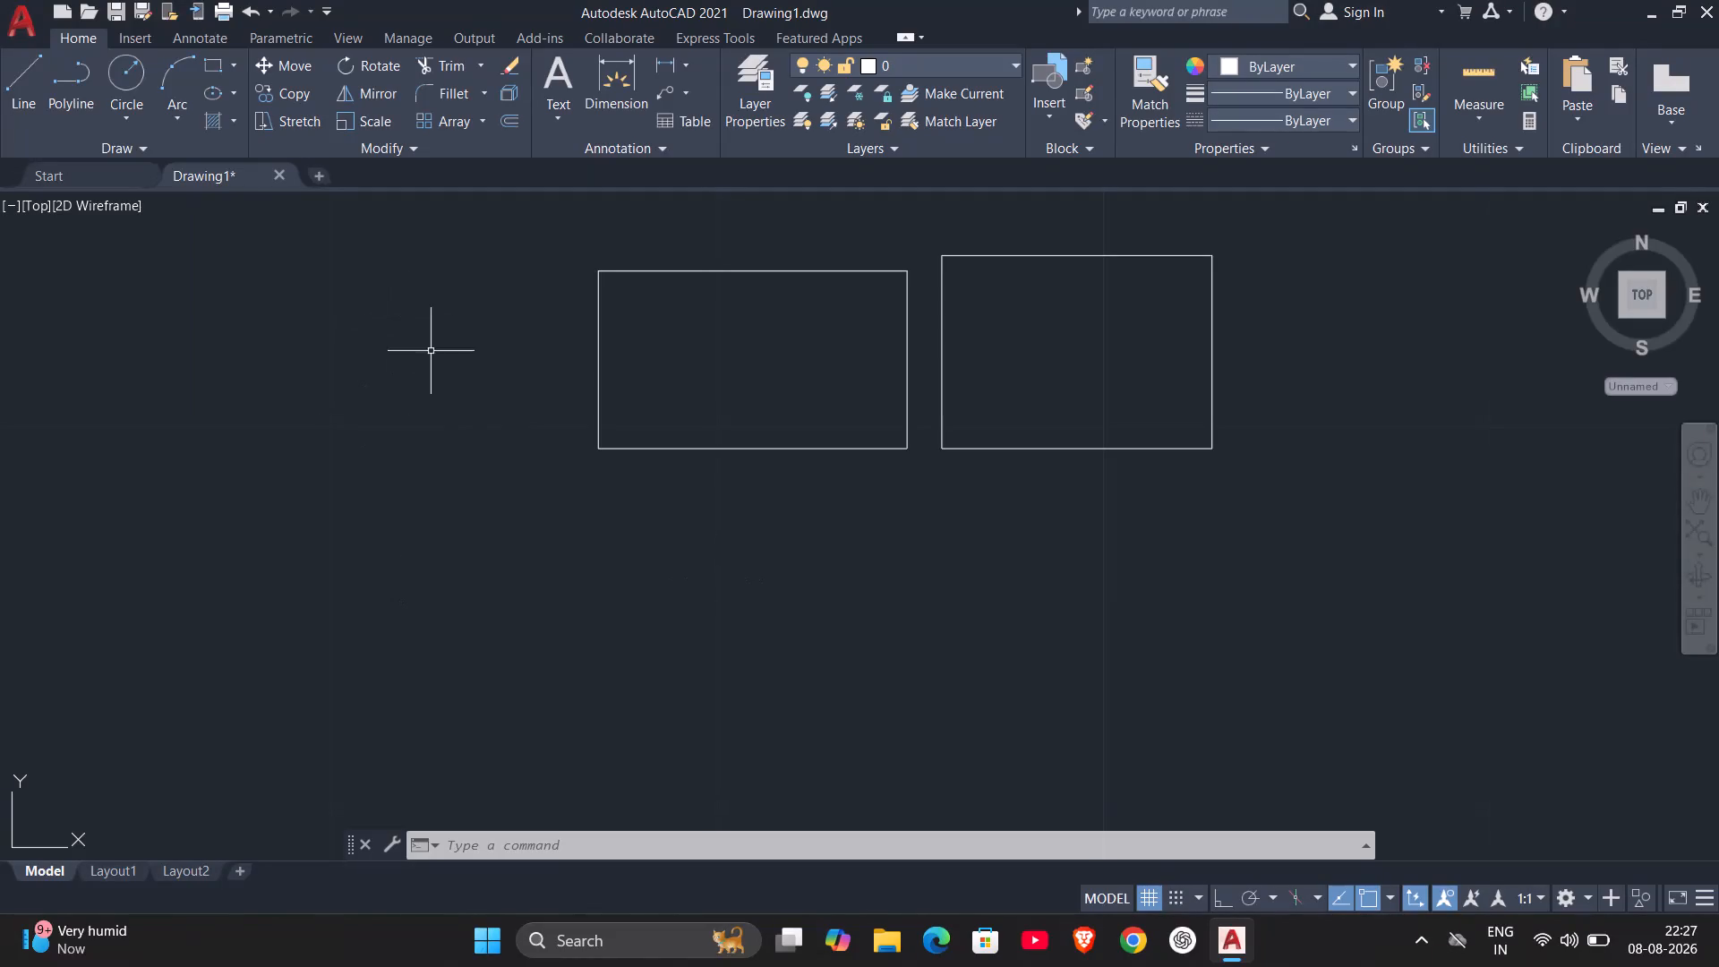
# Draw a rectangle with length 10.3 and width 12.0 via Dimensions, starting 0.45 below the first rectangle's lower-left corner, extending down and to the right.
pyautogui.write('REC')
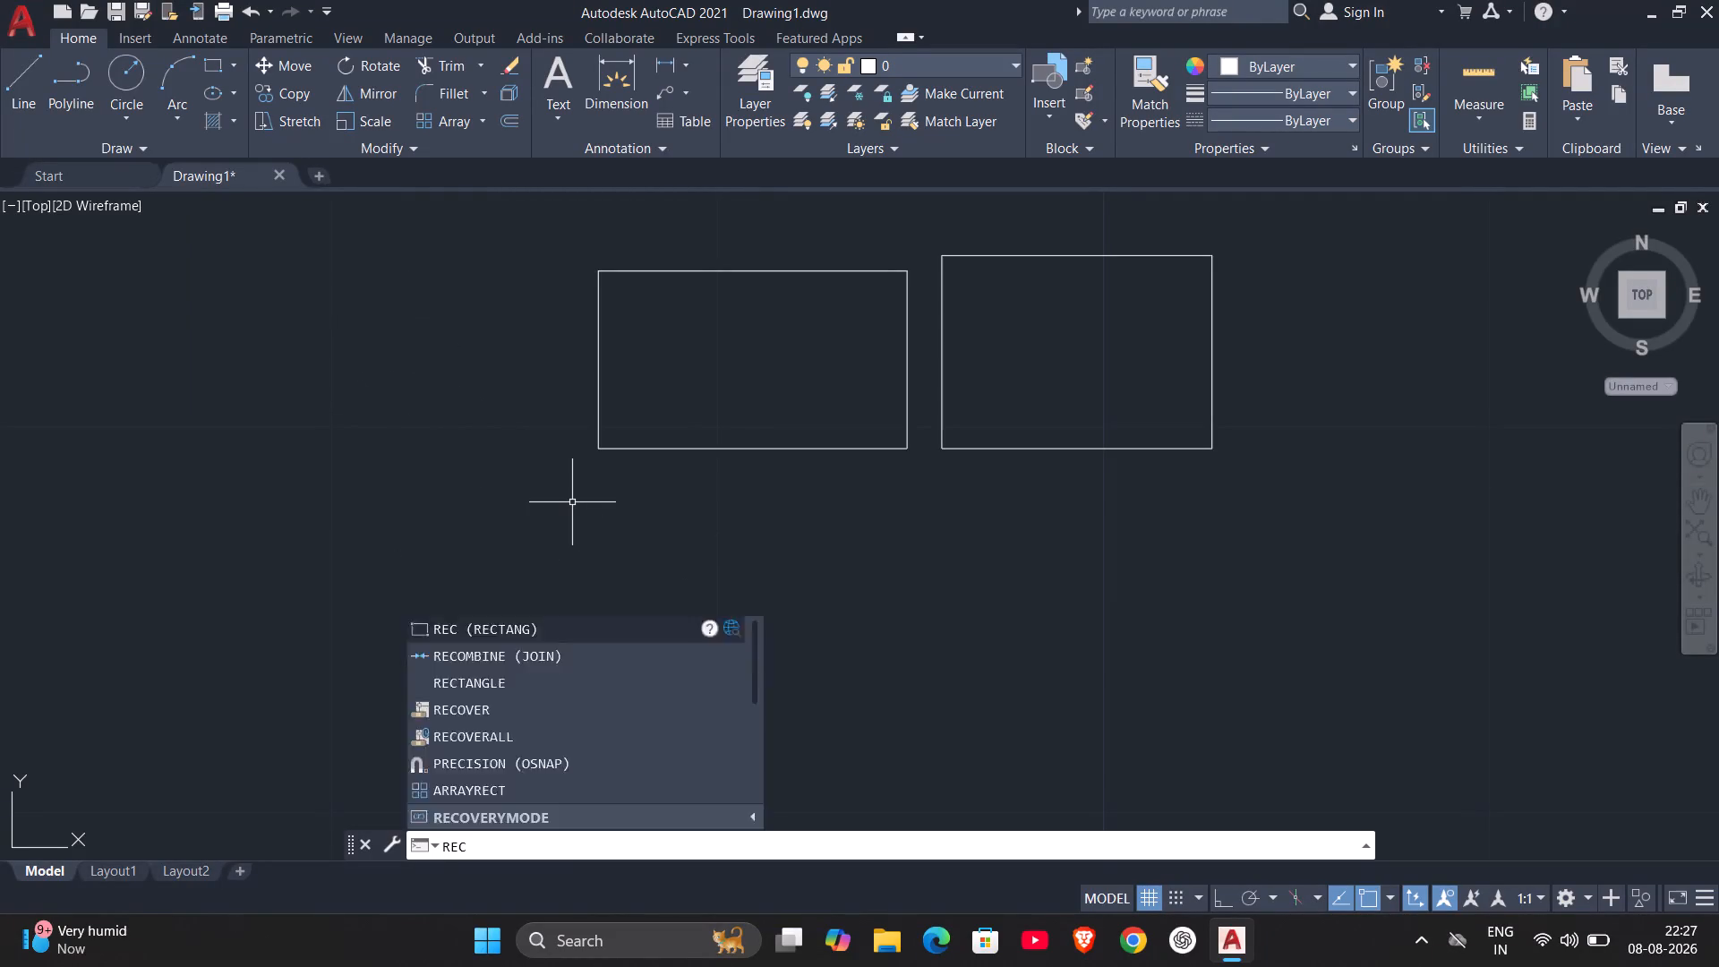
pyautogui.press('Return')
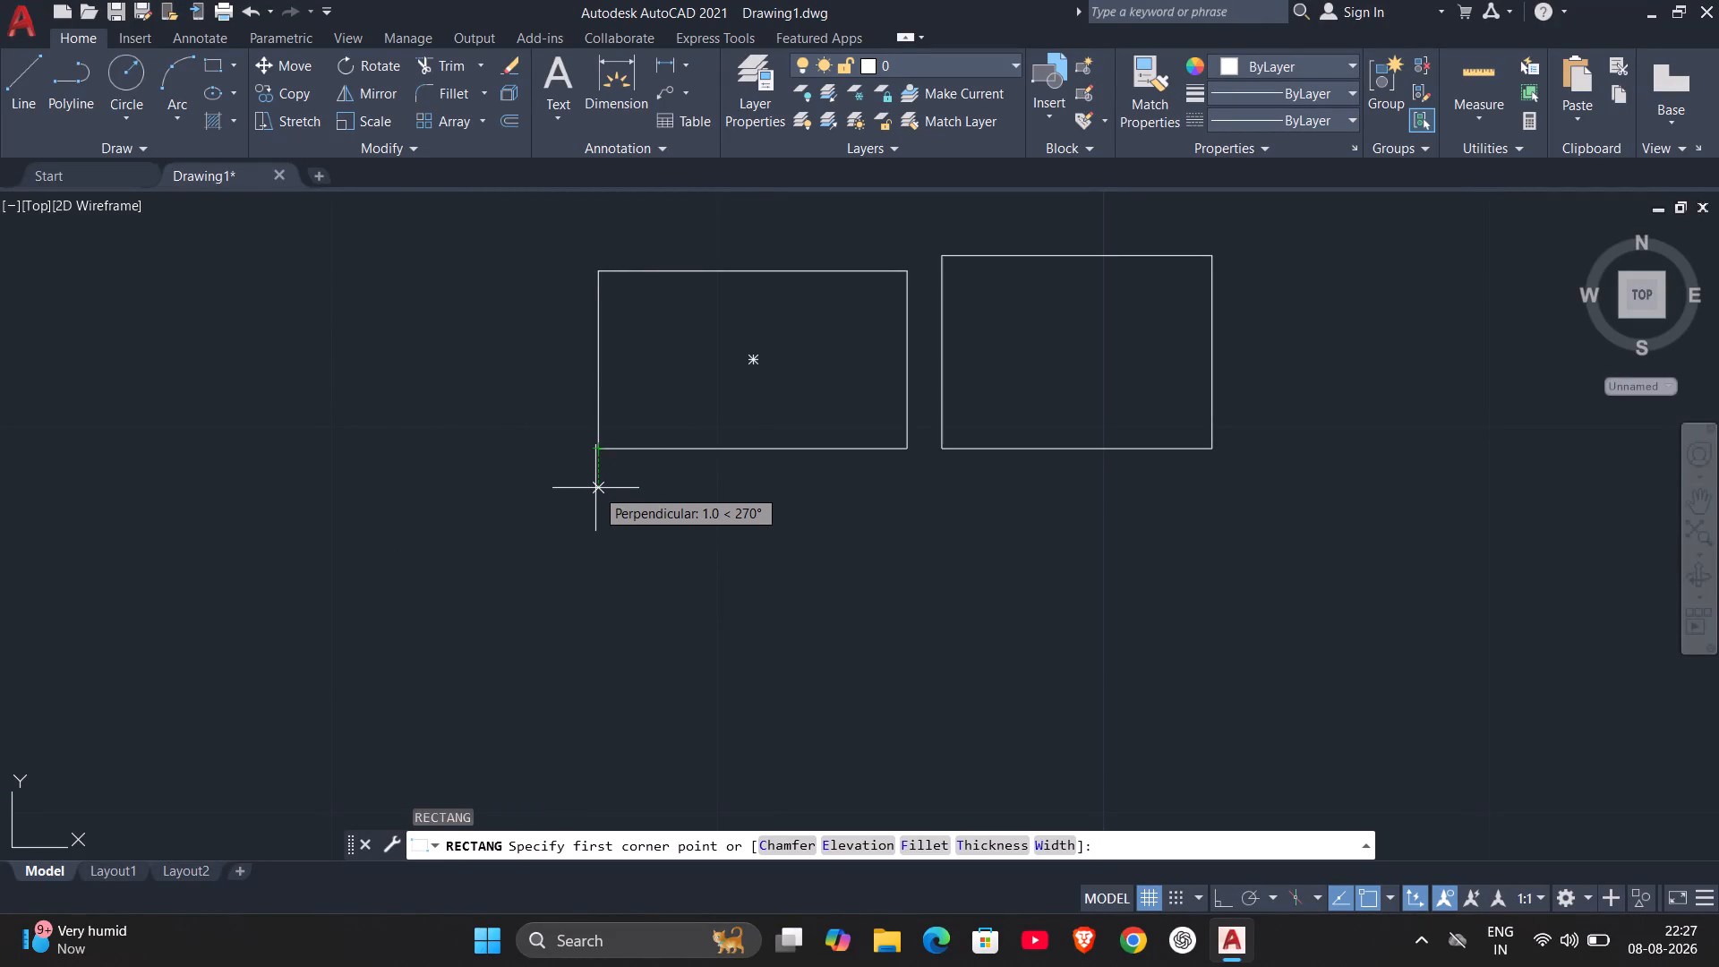
pyautogui.write('.45')
pyautogui.press('Return')
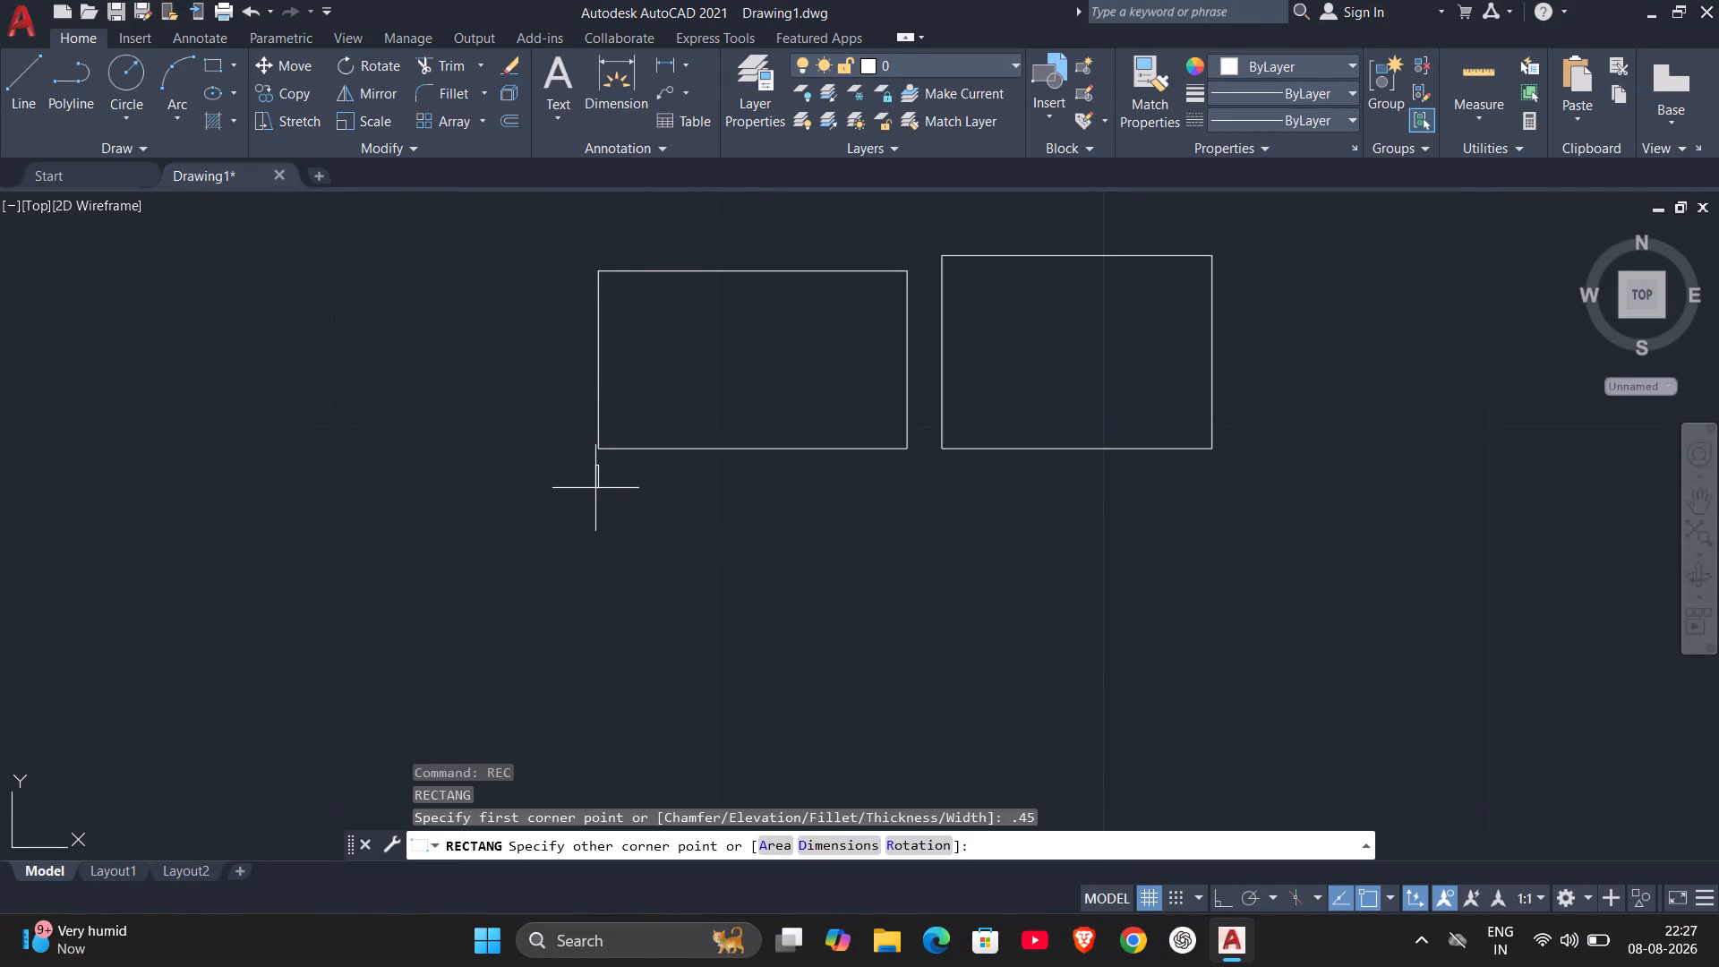
pyautogui.scroll(-2, 924, 677)
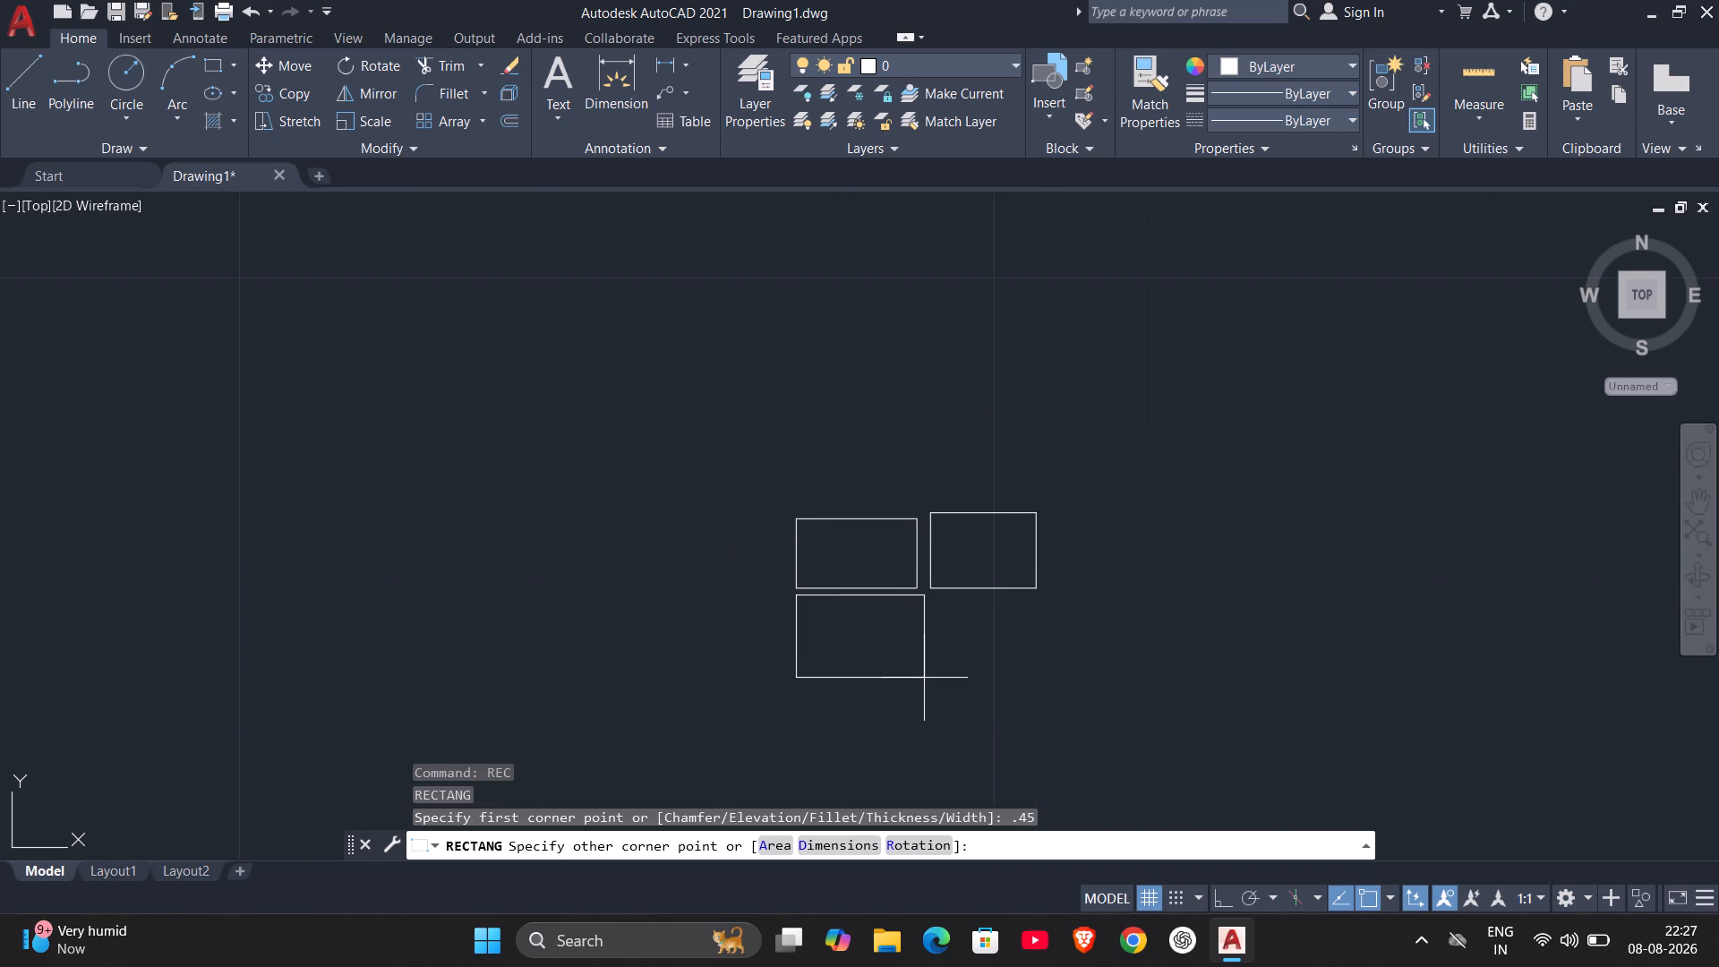
pyautogui.moveTo(924, 679); pyautogui.dragTo(916, 586, button='middle')
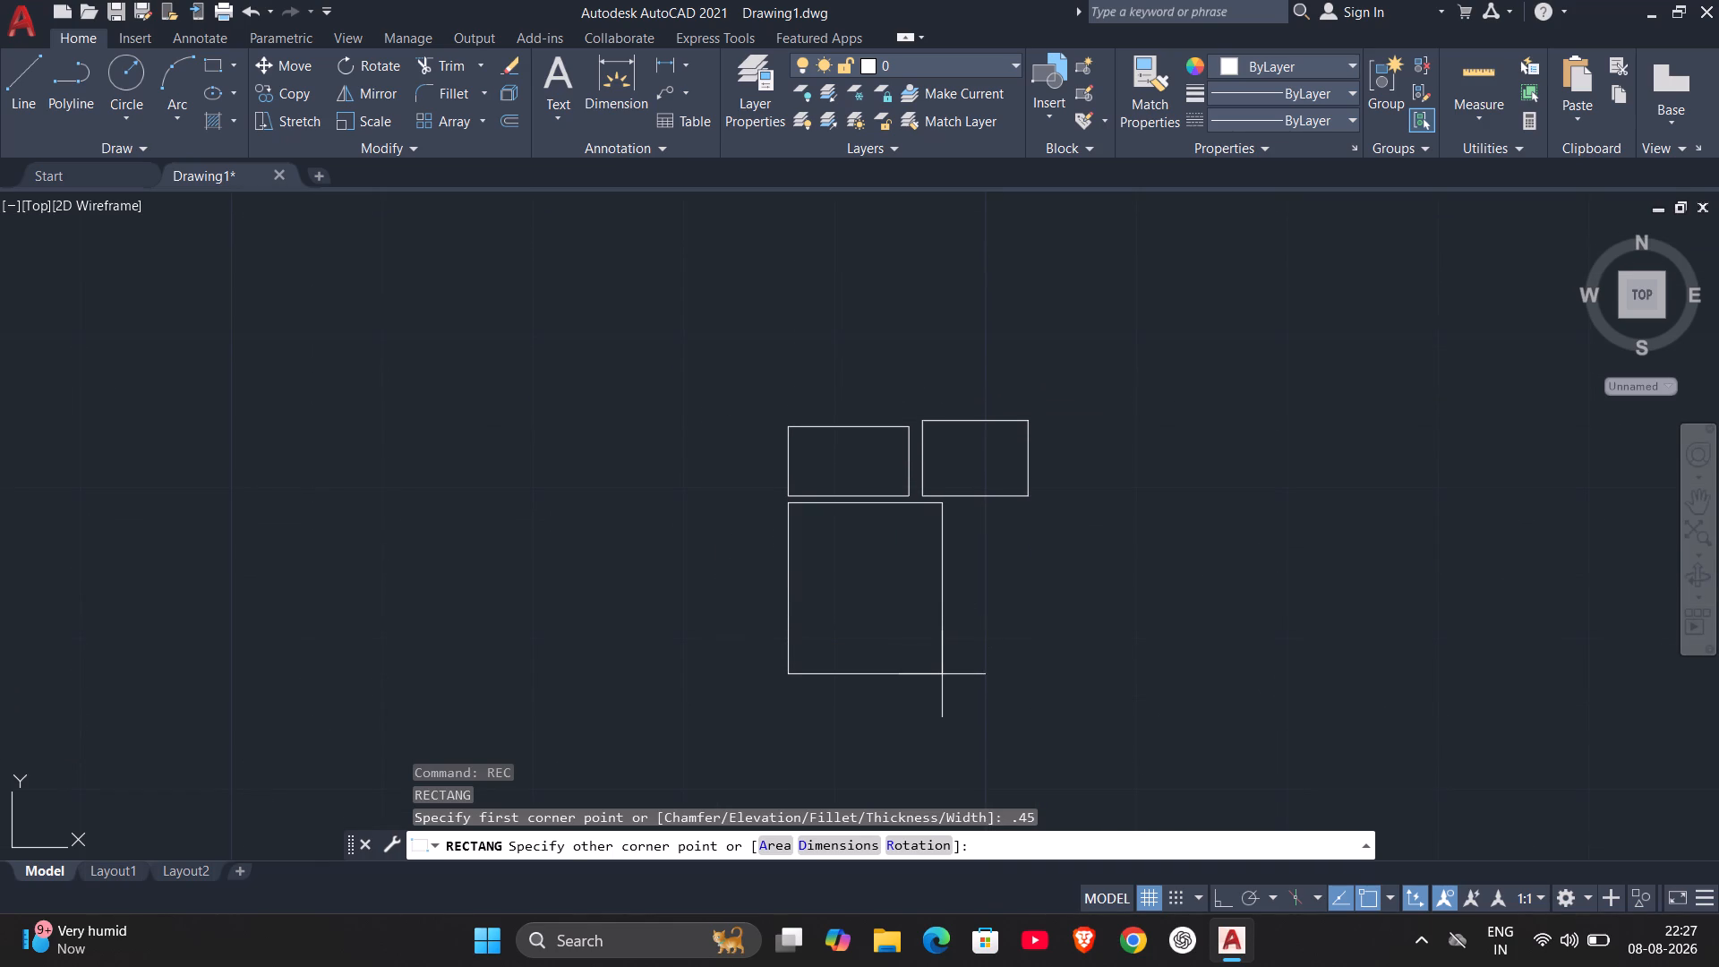
pyautogui.moveTo(942, 677); pyautogui.dragTo(846, 754, button='middle')
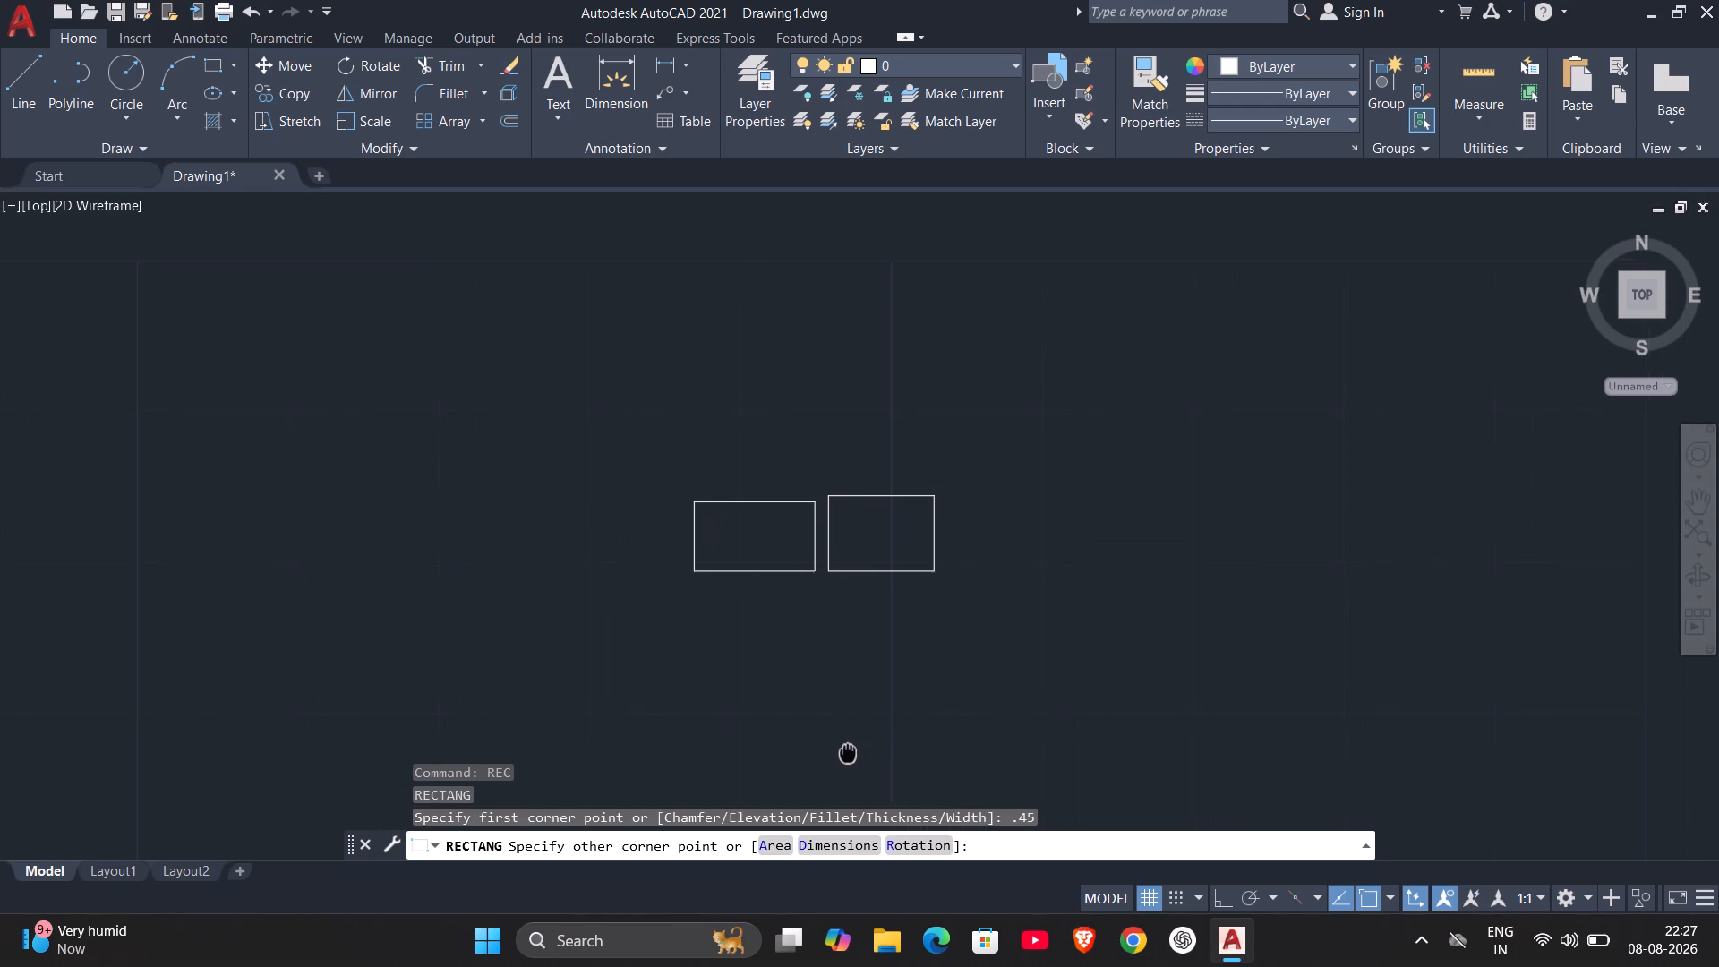
pyautogui.moveTo(846, 754); pyautogui.dragTo(846, 755, button='middle')
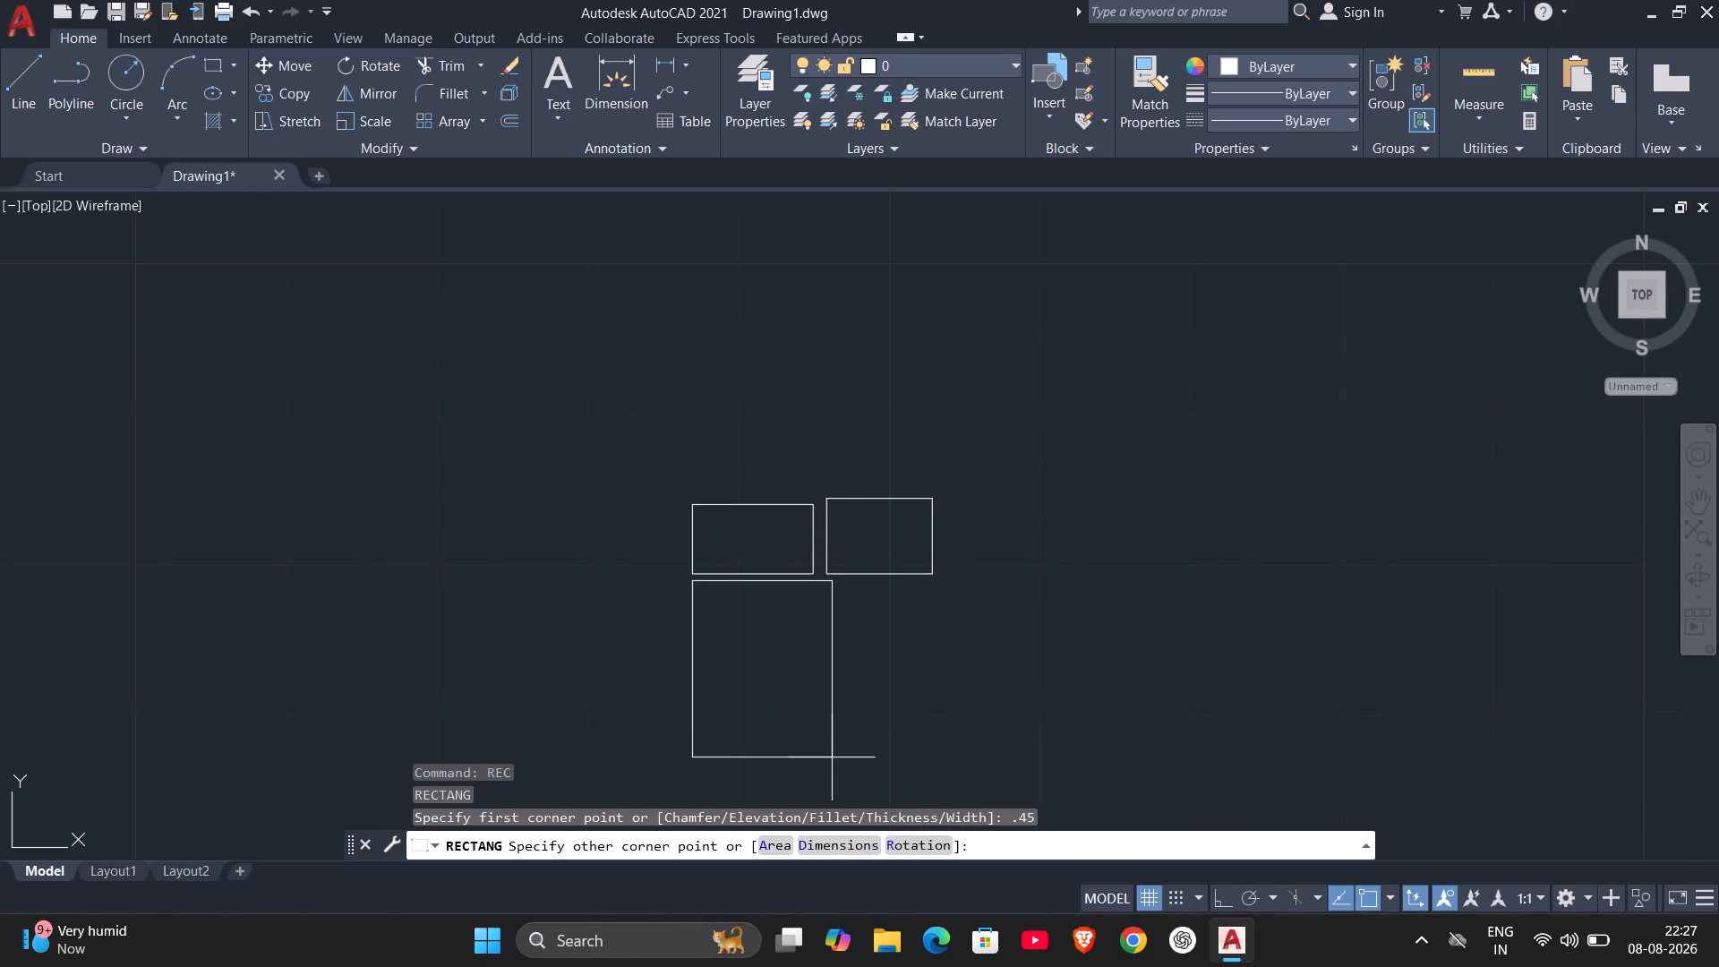
pyautogui.scroll(2, 834, 760)
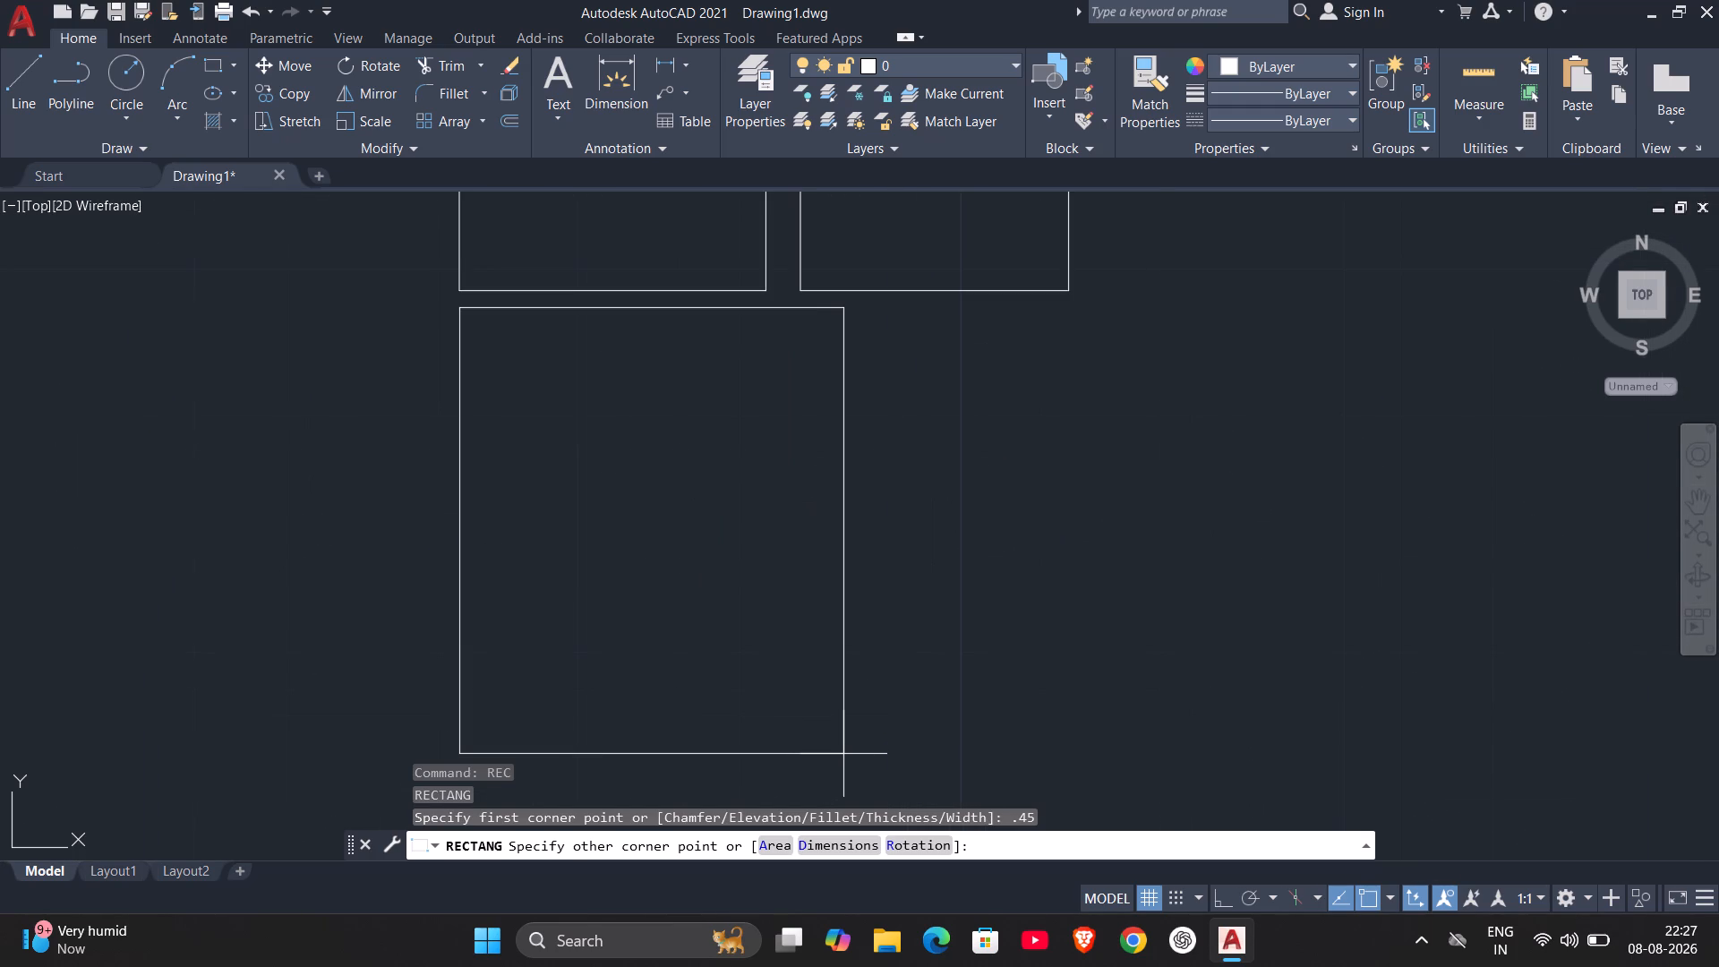
pyautogui.scroll(-1, 843, 754)
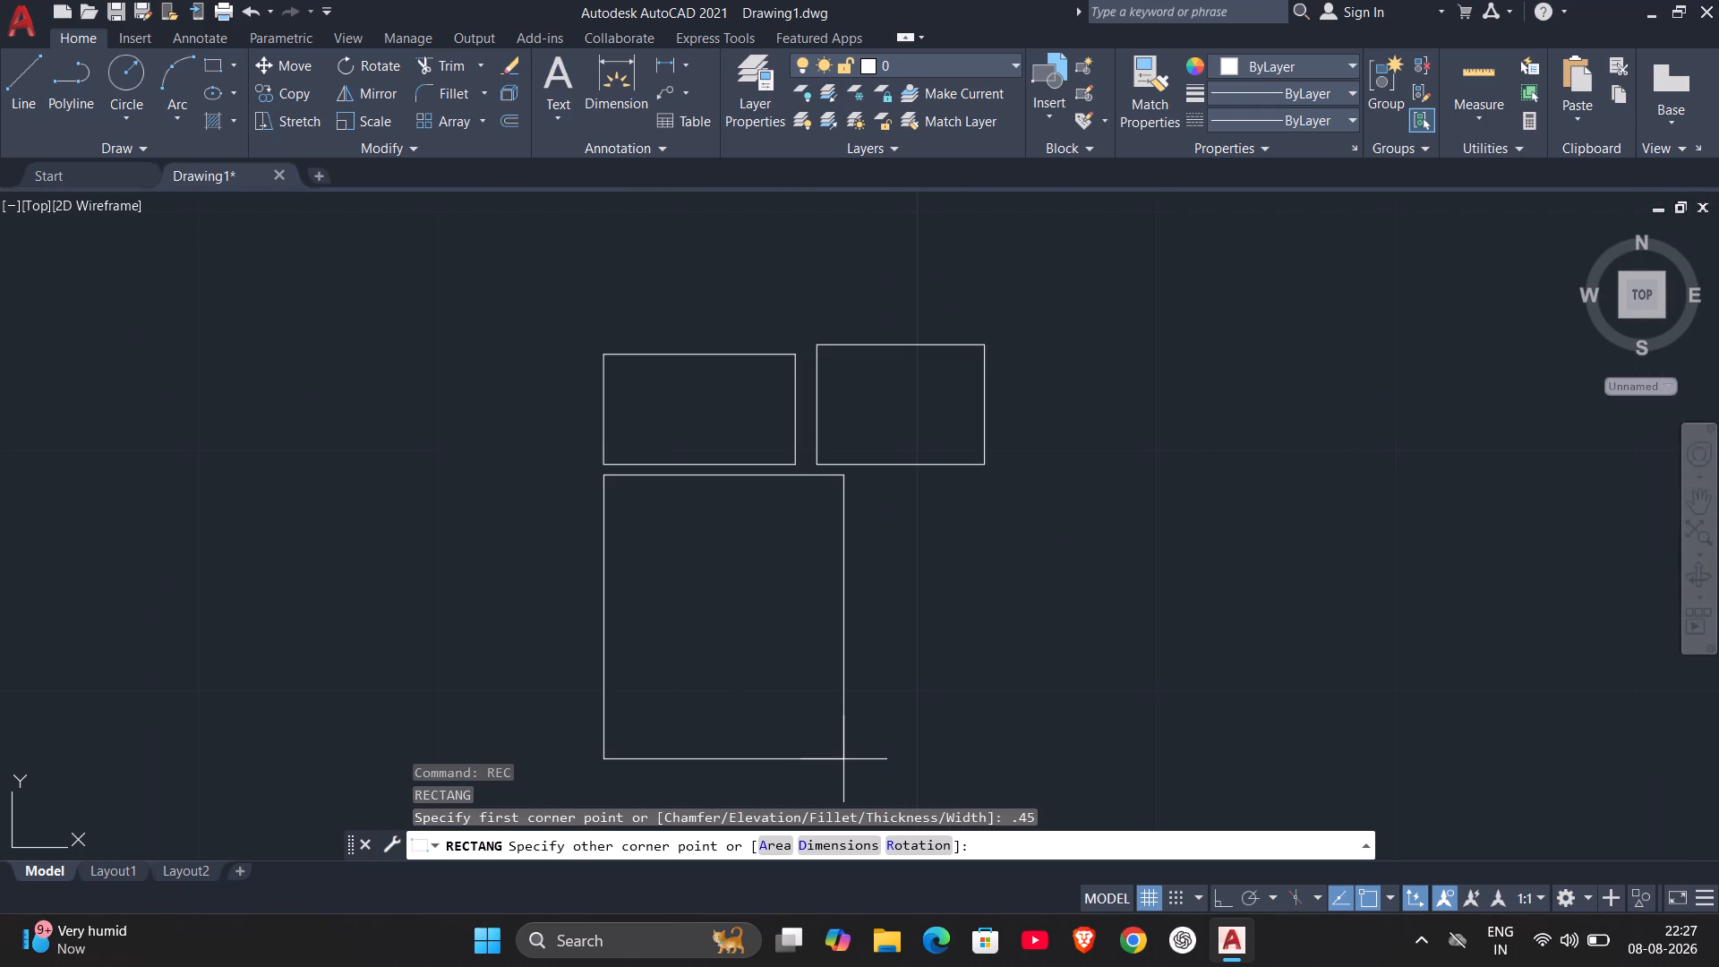
pyautogui.press('d')
pyautogui.press('Return')
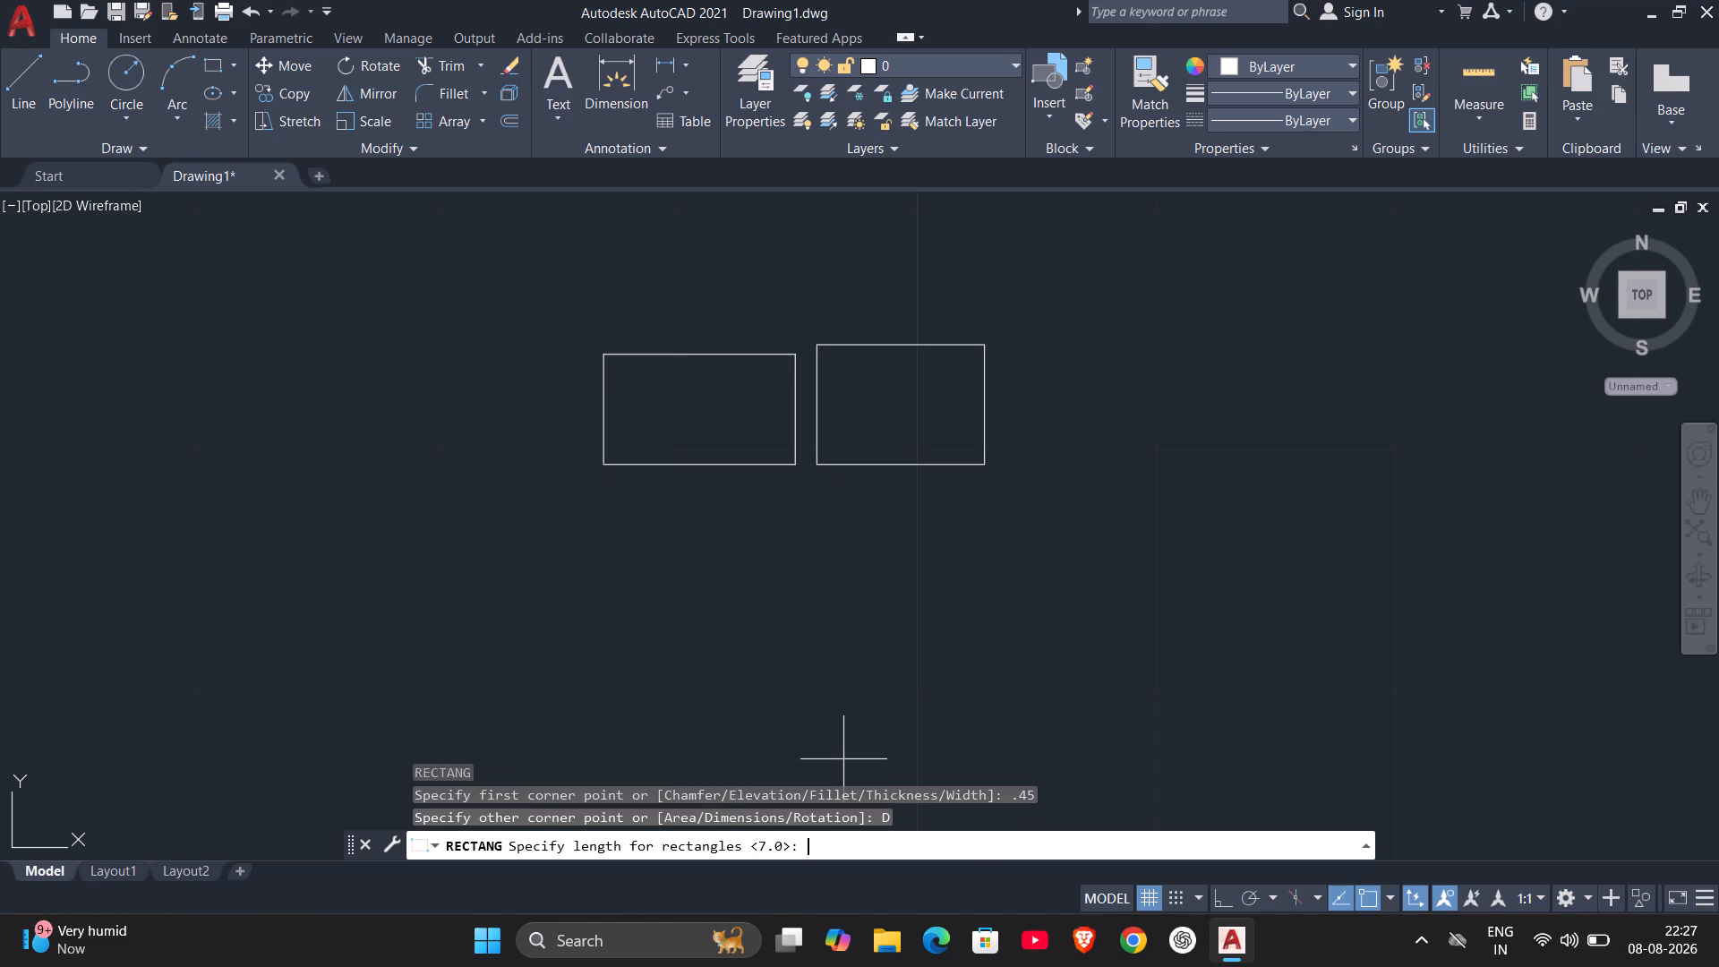
pyautogui.write('10.3')
pyautogui.press('Return')
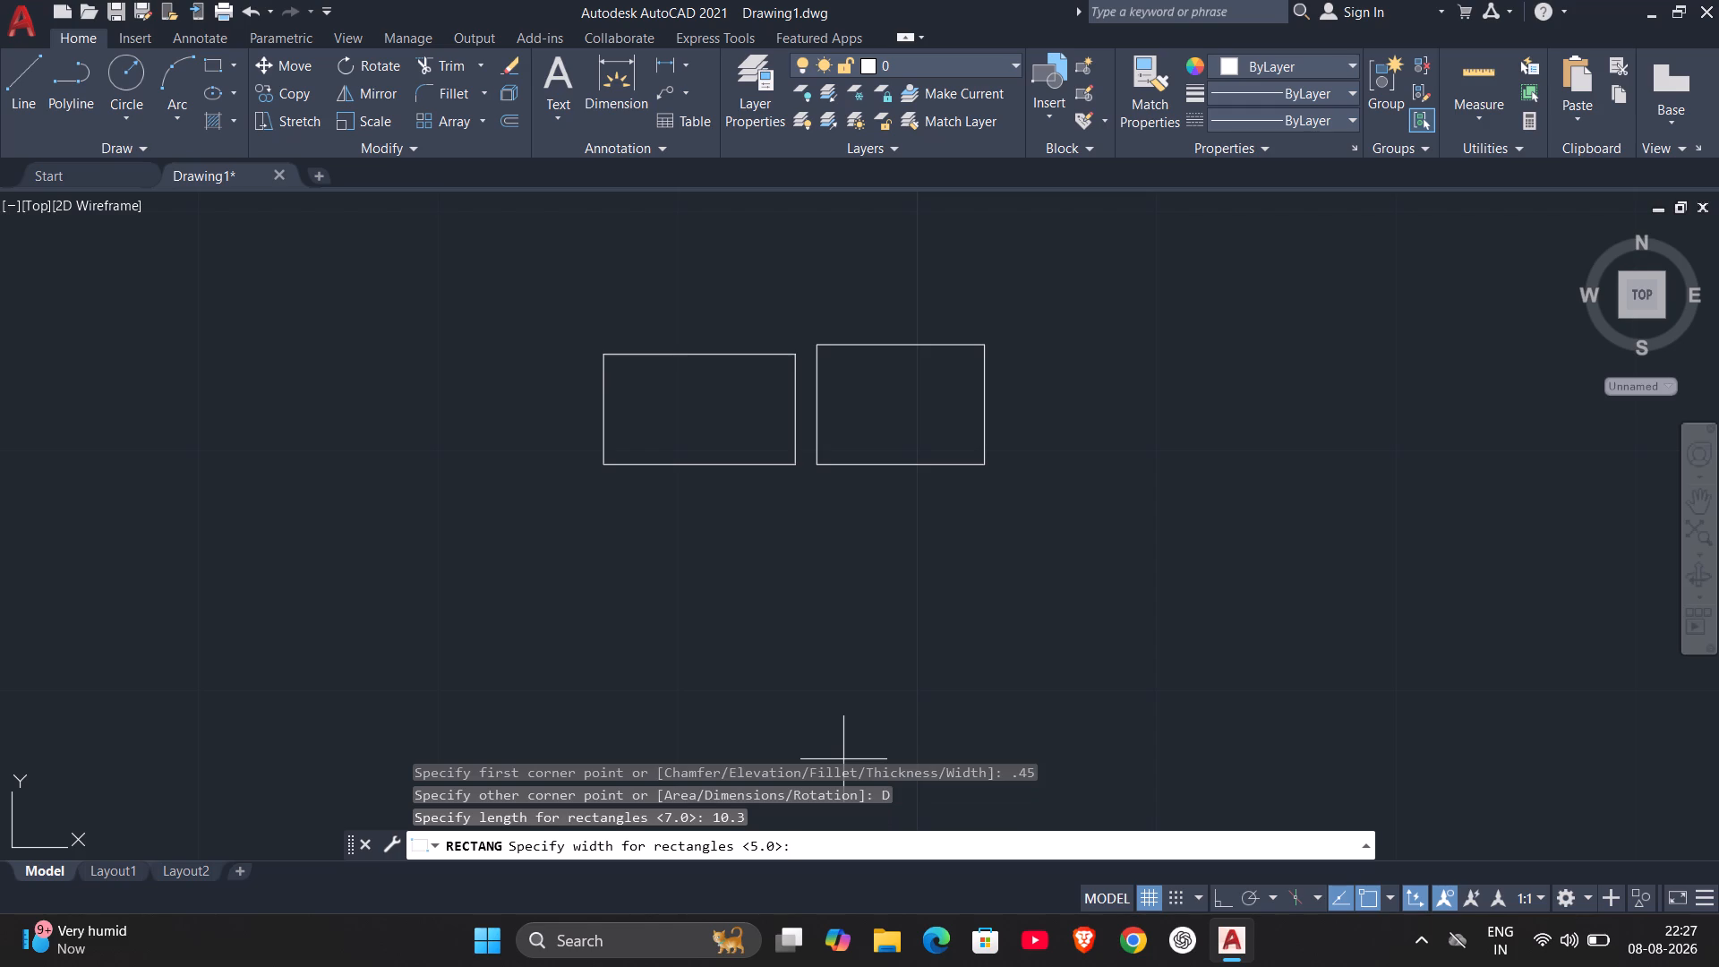
pyautogui.write('12')
pyautogui.write('.0')
pyautogui.press('Return')
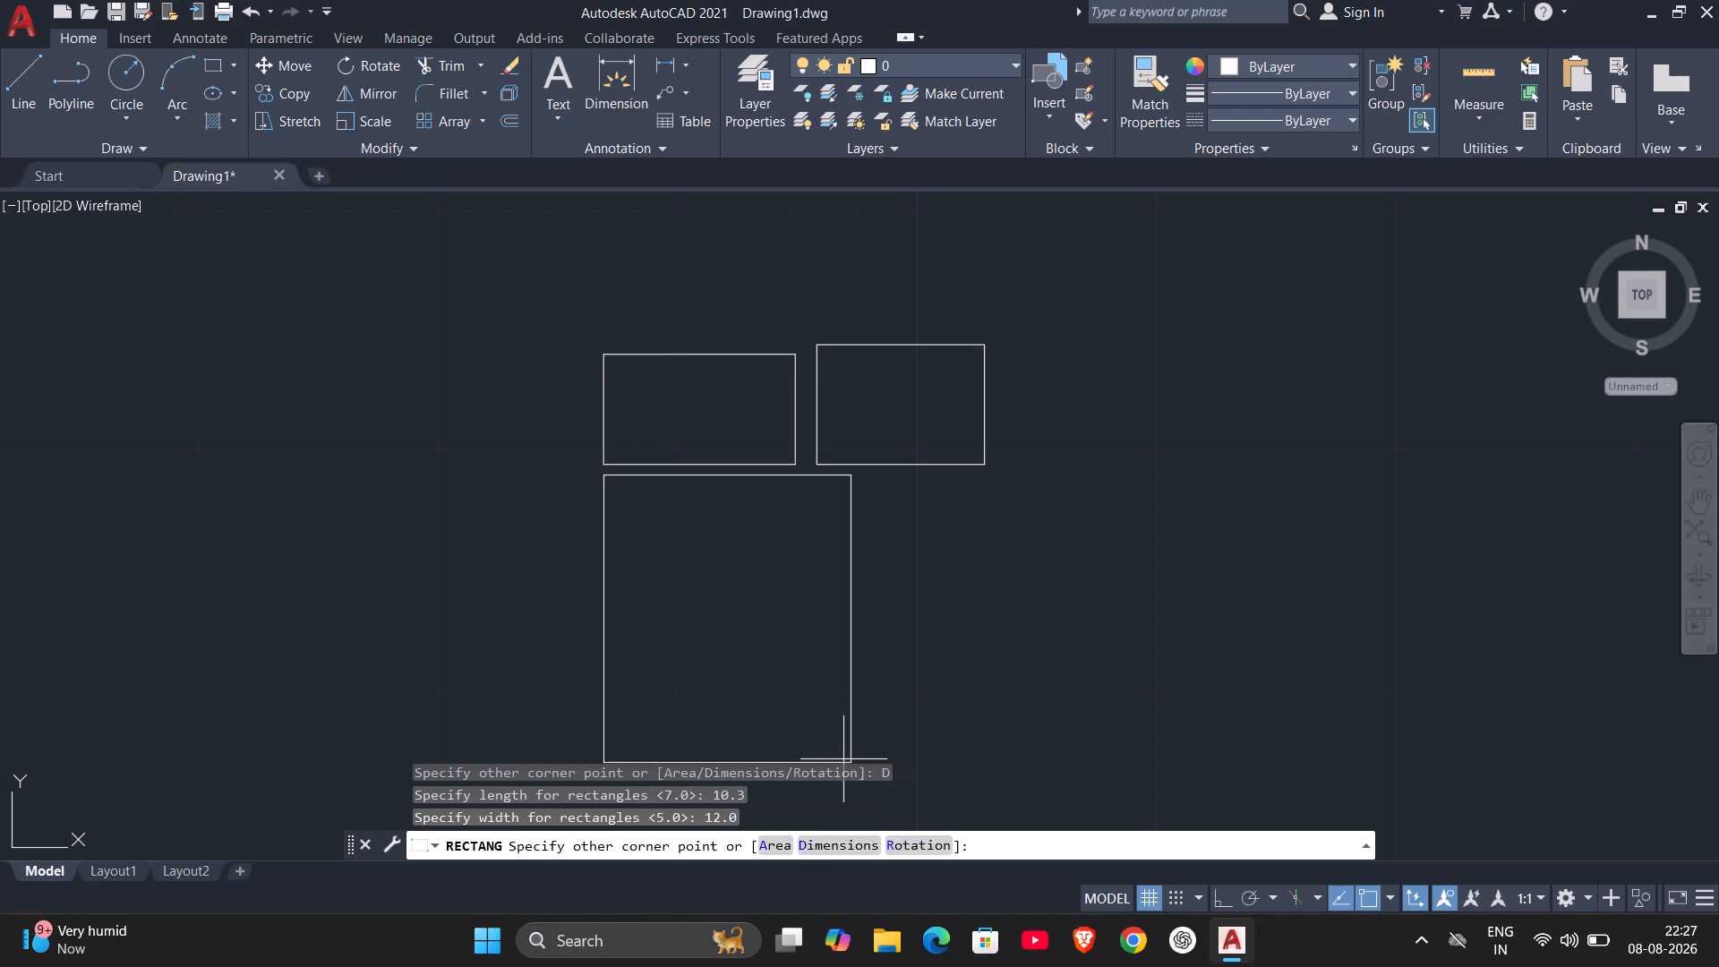
pyautogui.click(843, 759)
pyautogui.moveTo(907, 678); pyautogui.dragTo(900, 553, button='middle')
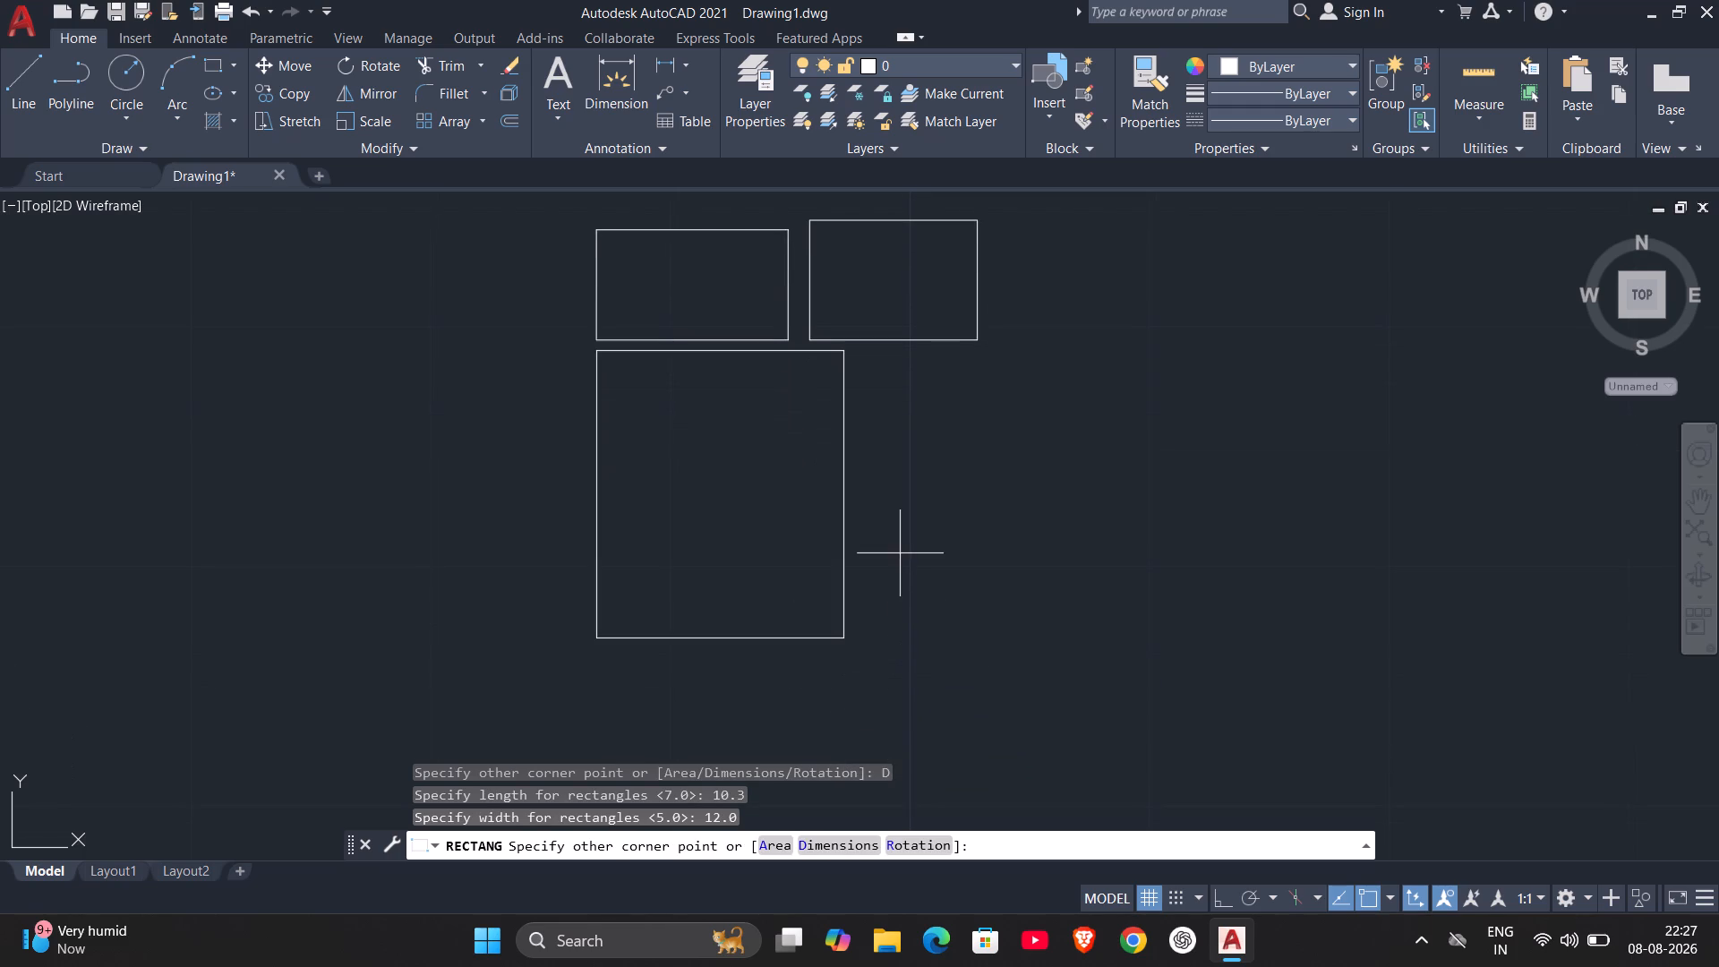
pyautogui.click(738, 564)
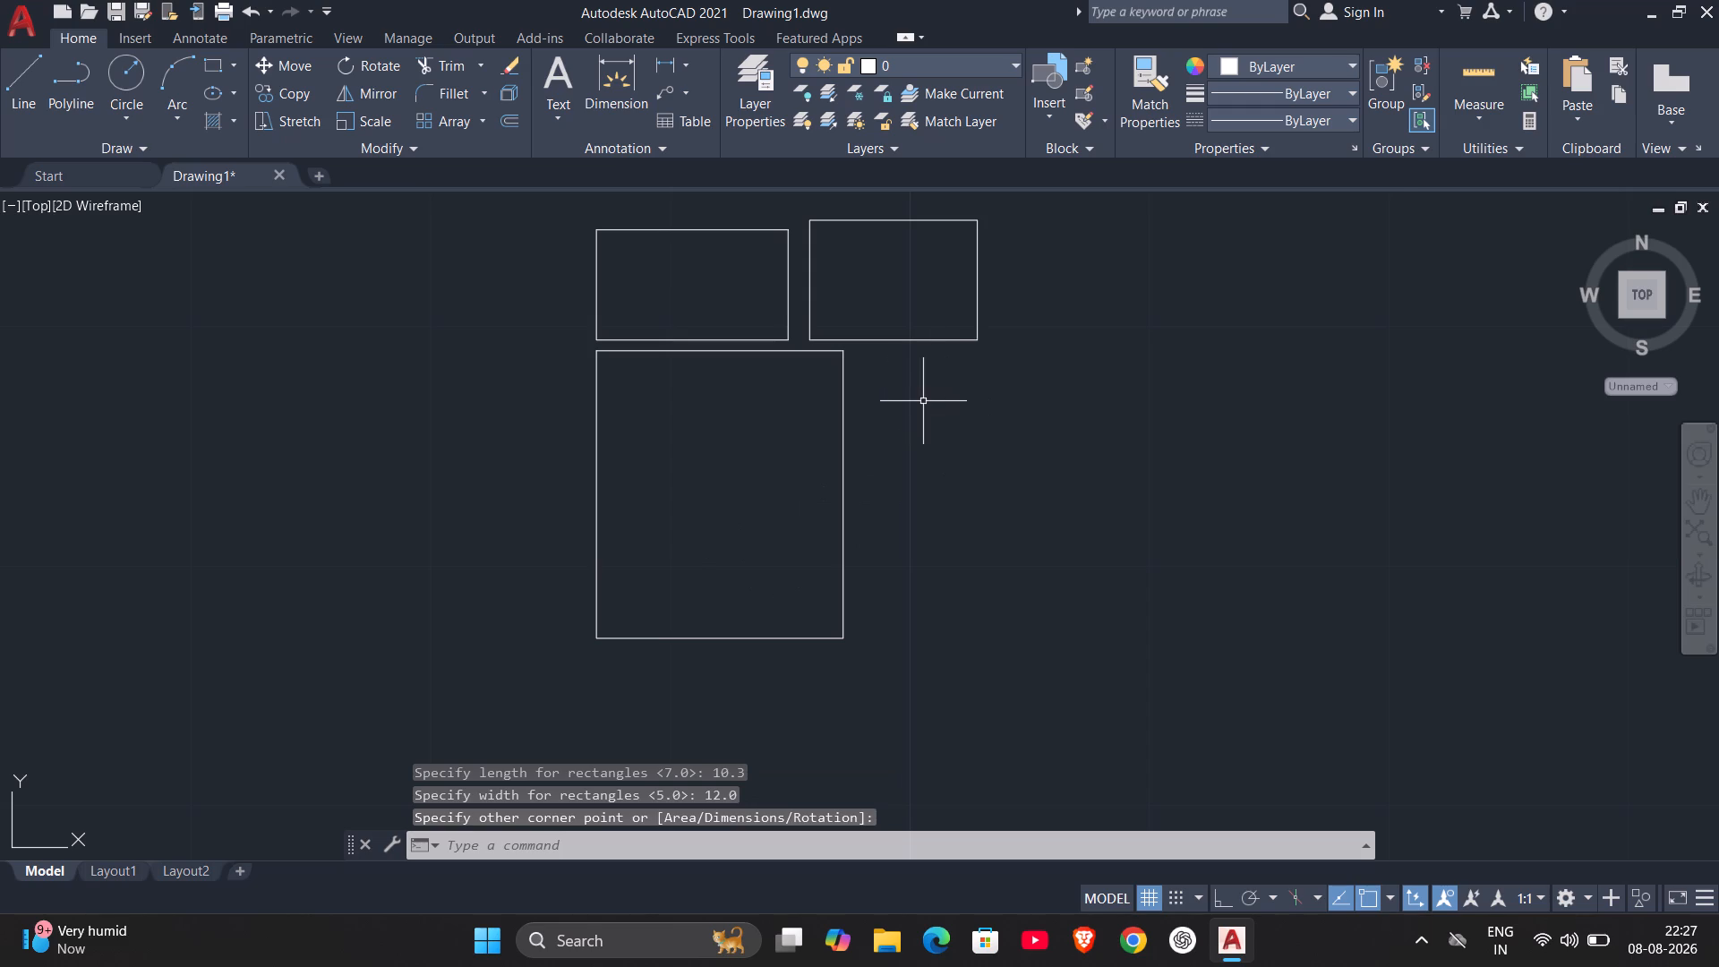
# Check the side lengths of the large lower rectangle with the quick Measure tool.
pyautogui.click(1476, 62)
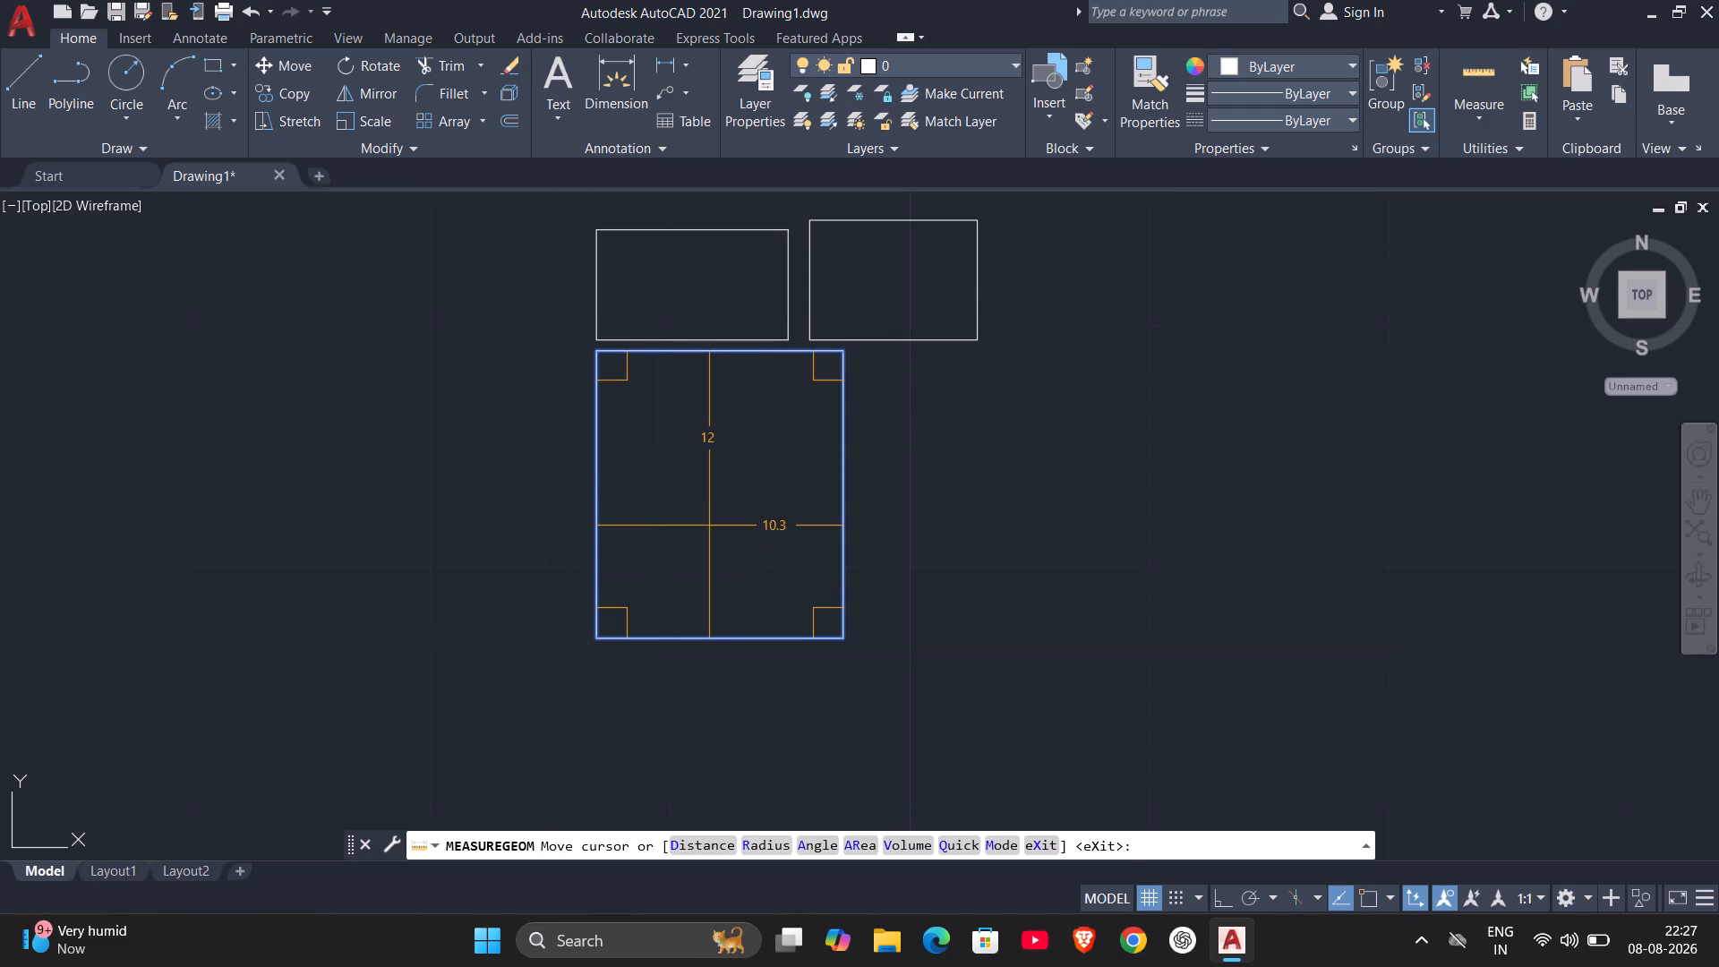
pyautogui.press('Escape')
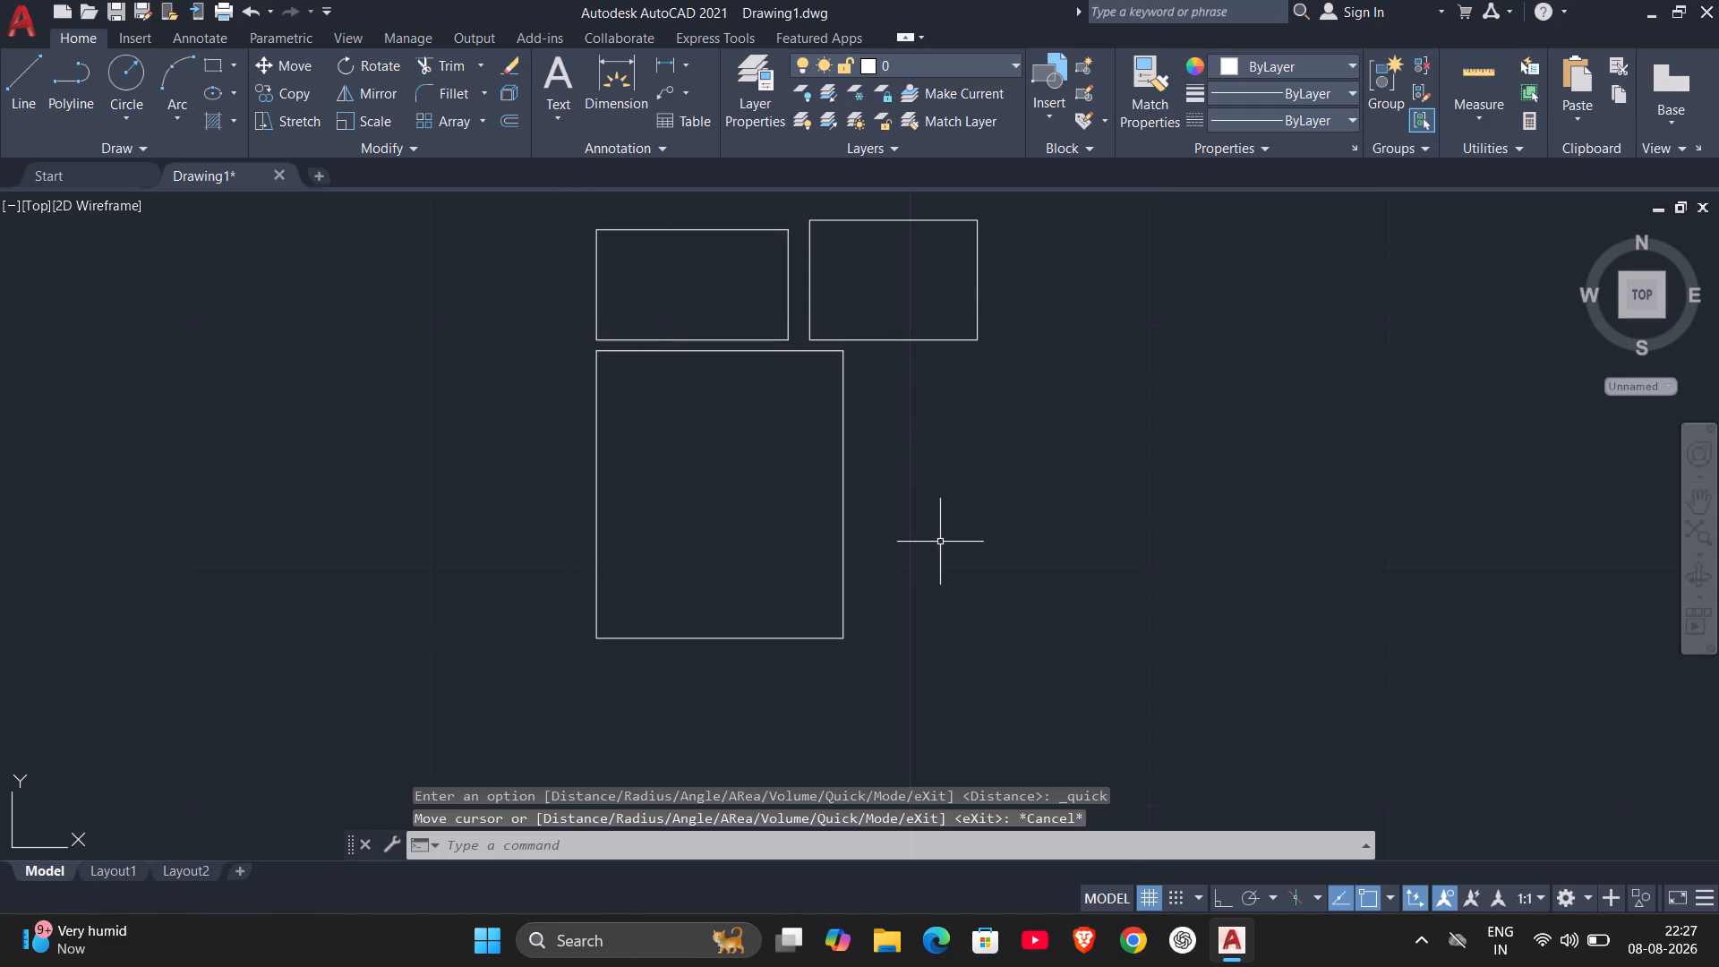
# Draw a rectangle with length 8.0 and width 4.6 via Dimensions, 0.9 beyond the second rectangle's lower-right corner, placed up and to the right.
pyautogui.moveTo(1011, 617); pyautogui.dragTo(962, 665, button='middle')
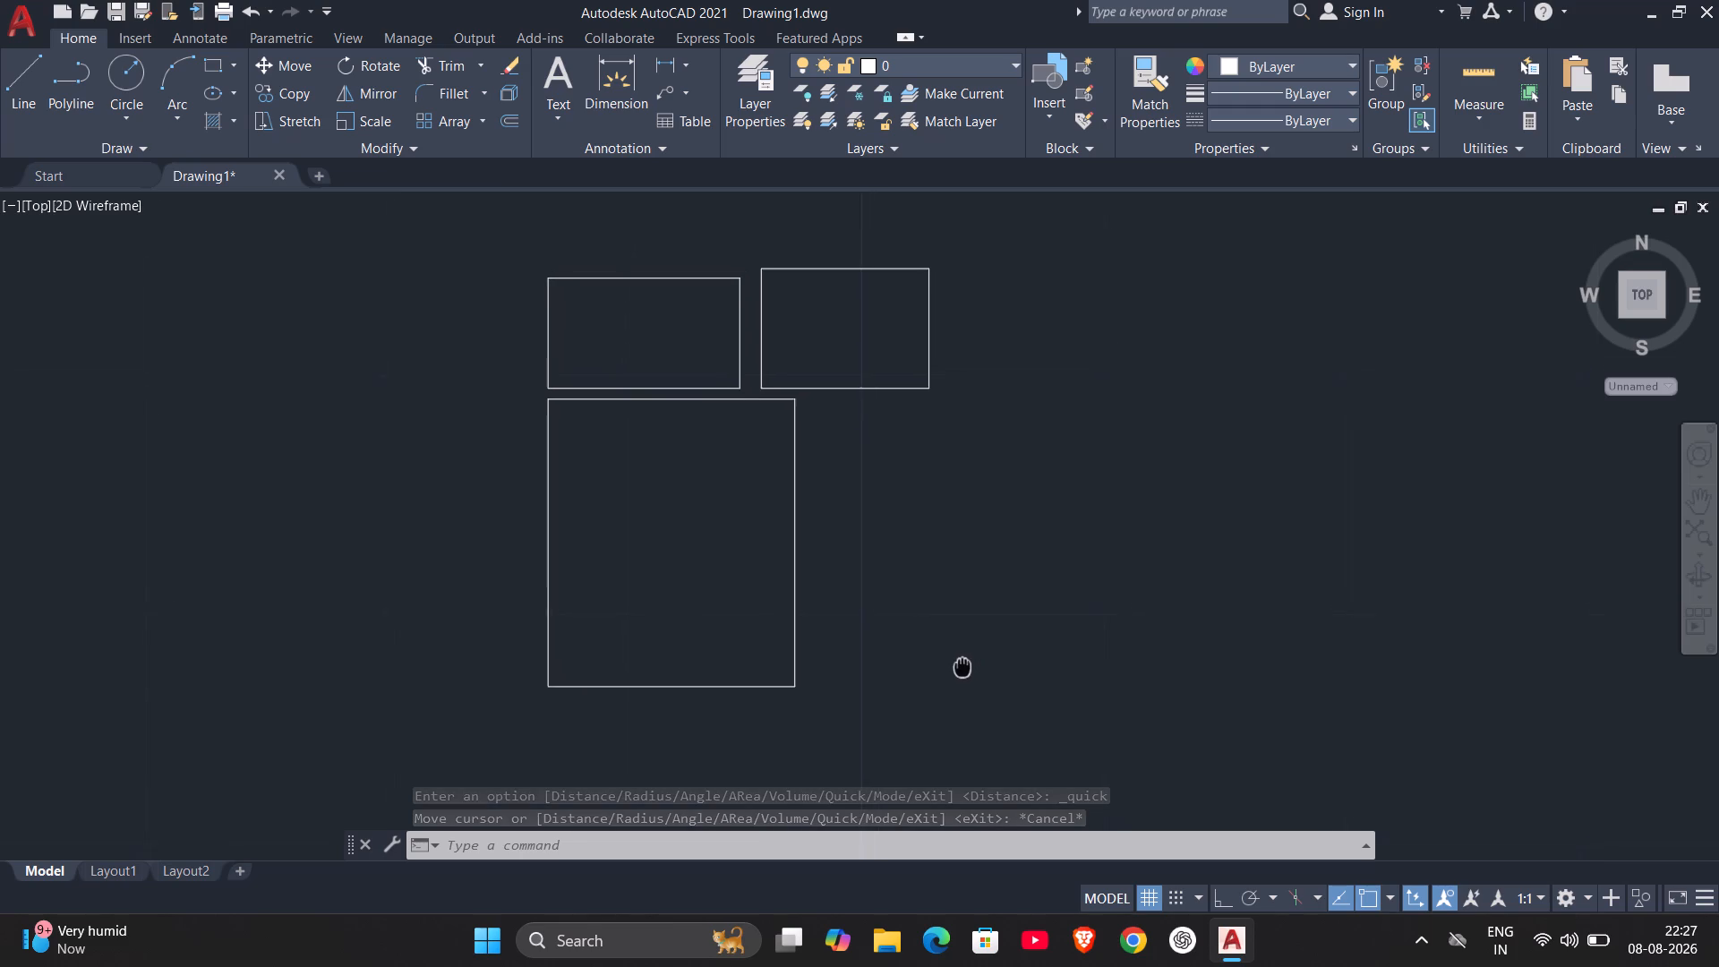
pyautogui.moveTo(962, 665); pyautogui.dragTo(881, 726, button='middle')
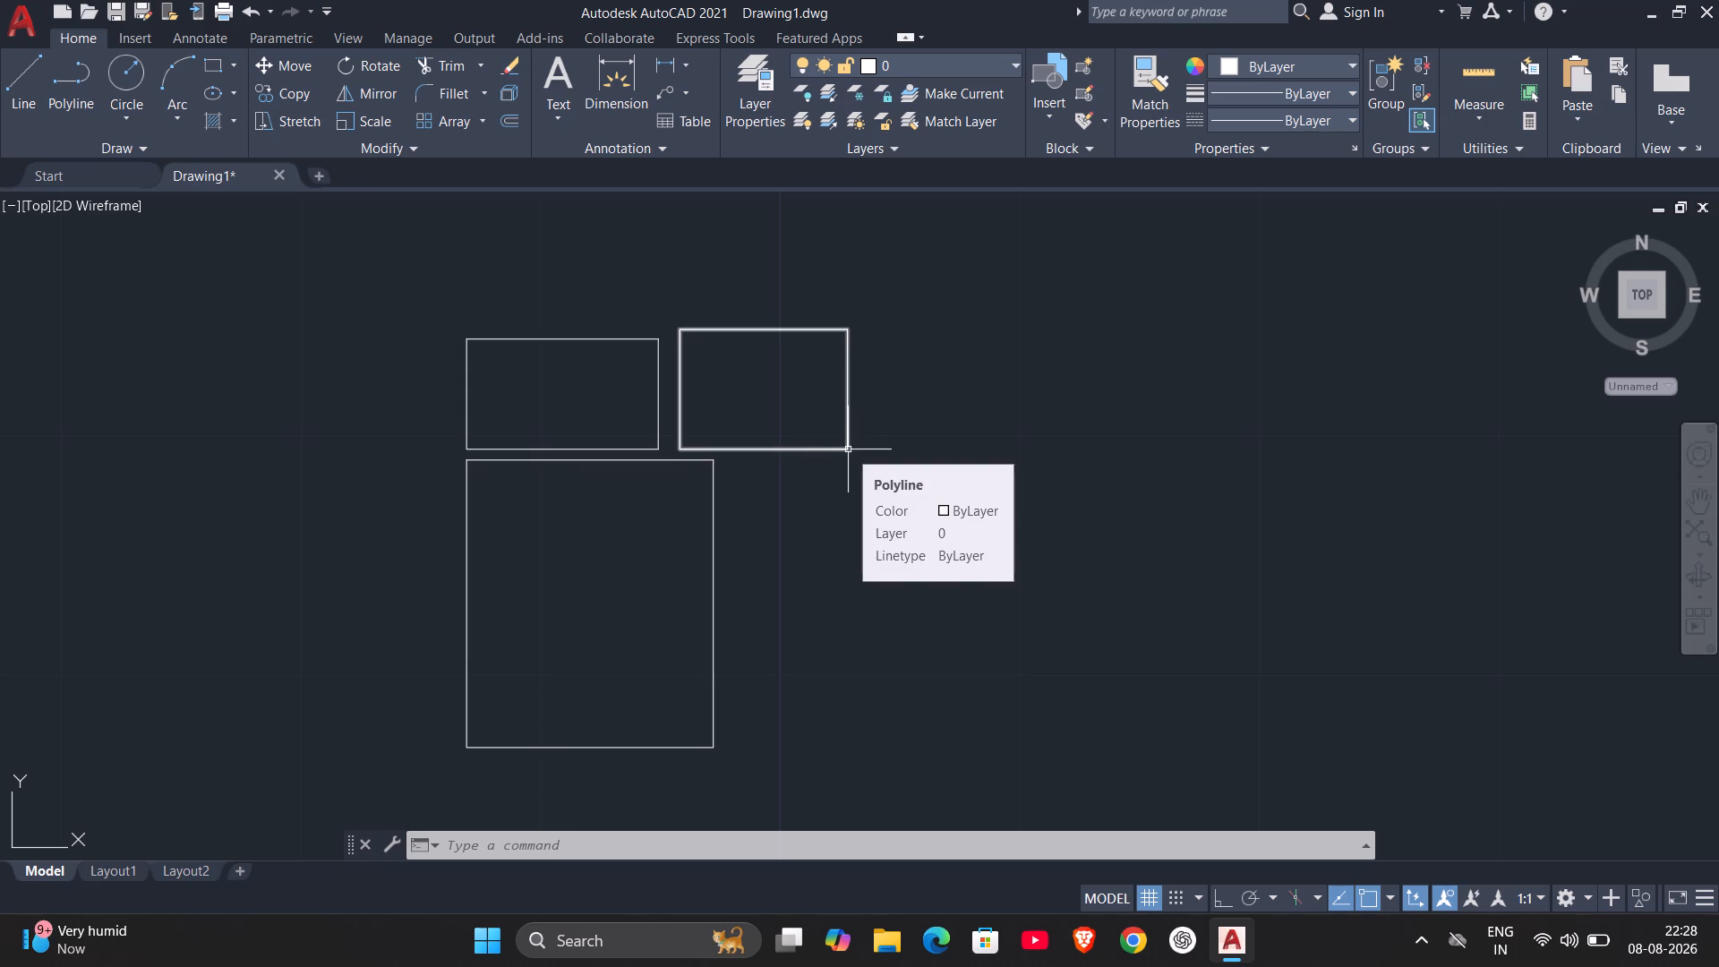
pyautogui.press('Escape')
pyautogui.write('REC')
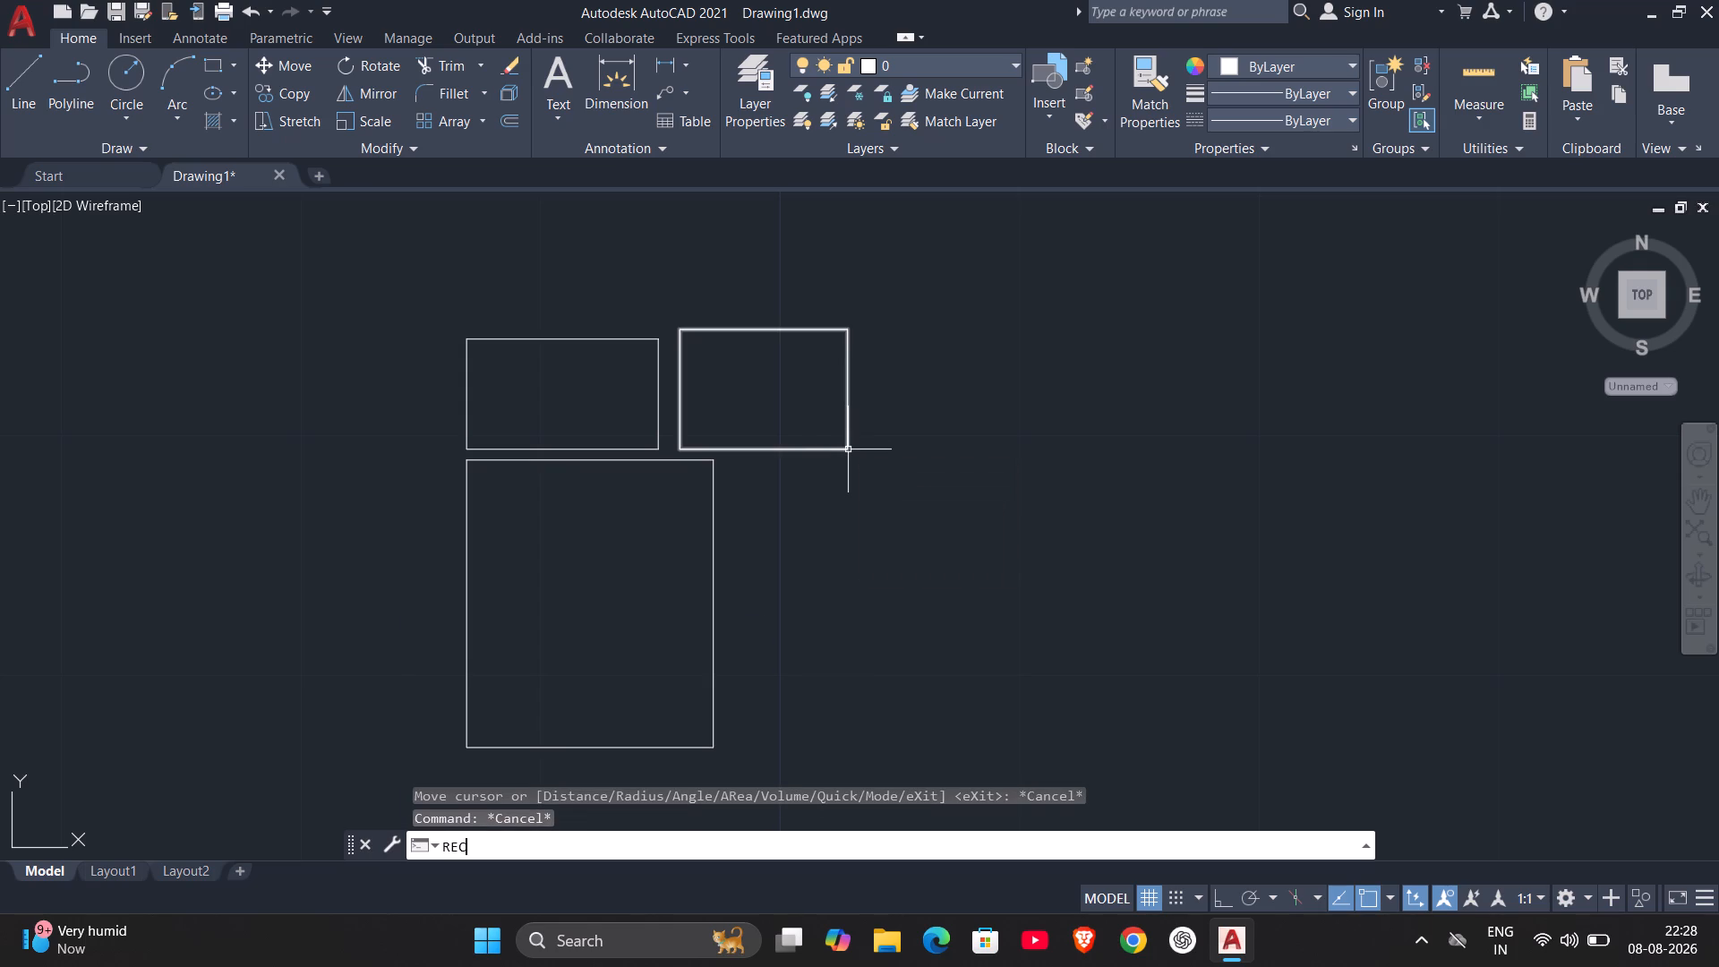
pyautogui.press('Return')
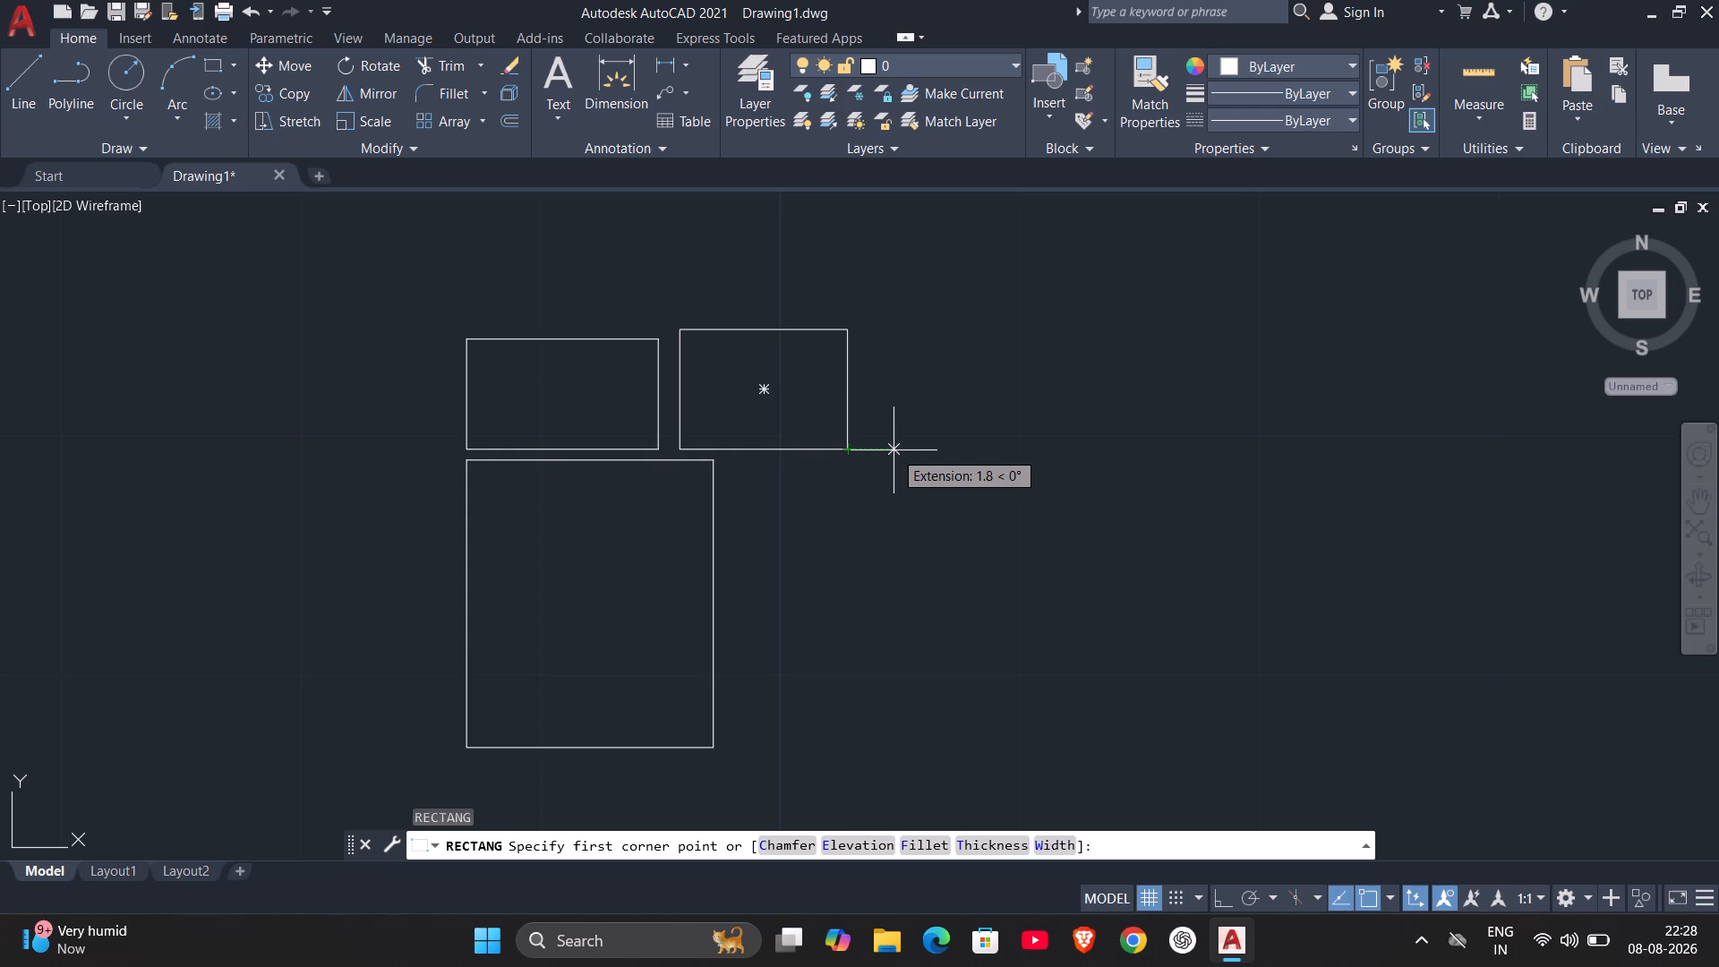
pyautogui.write('.9')
pyautogui.press('Return')
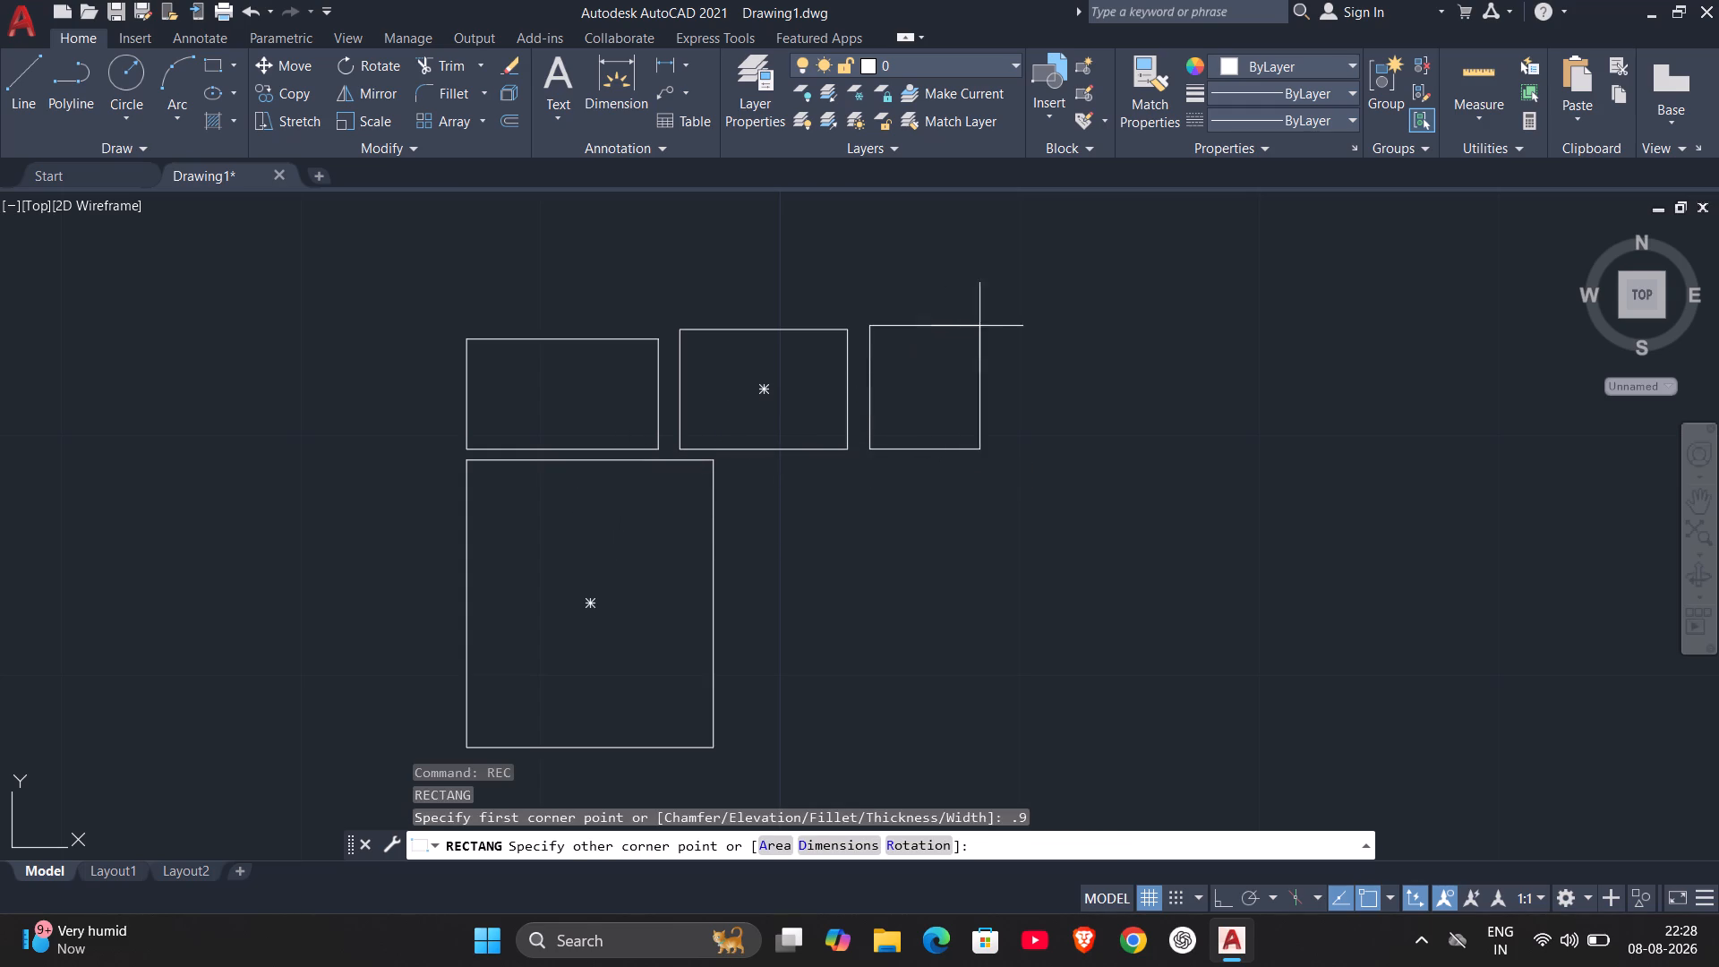
pyautogui.press('d')
pyautogui.press('Return')
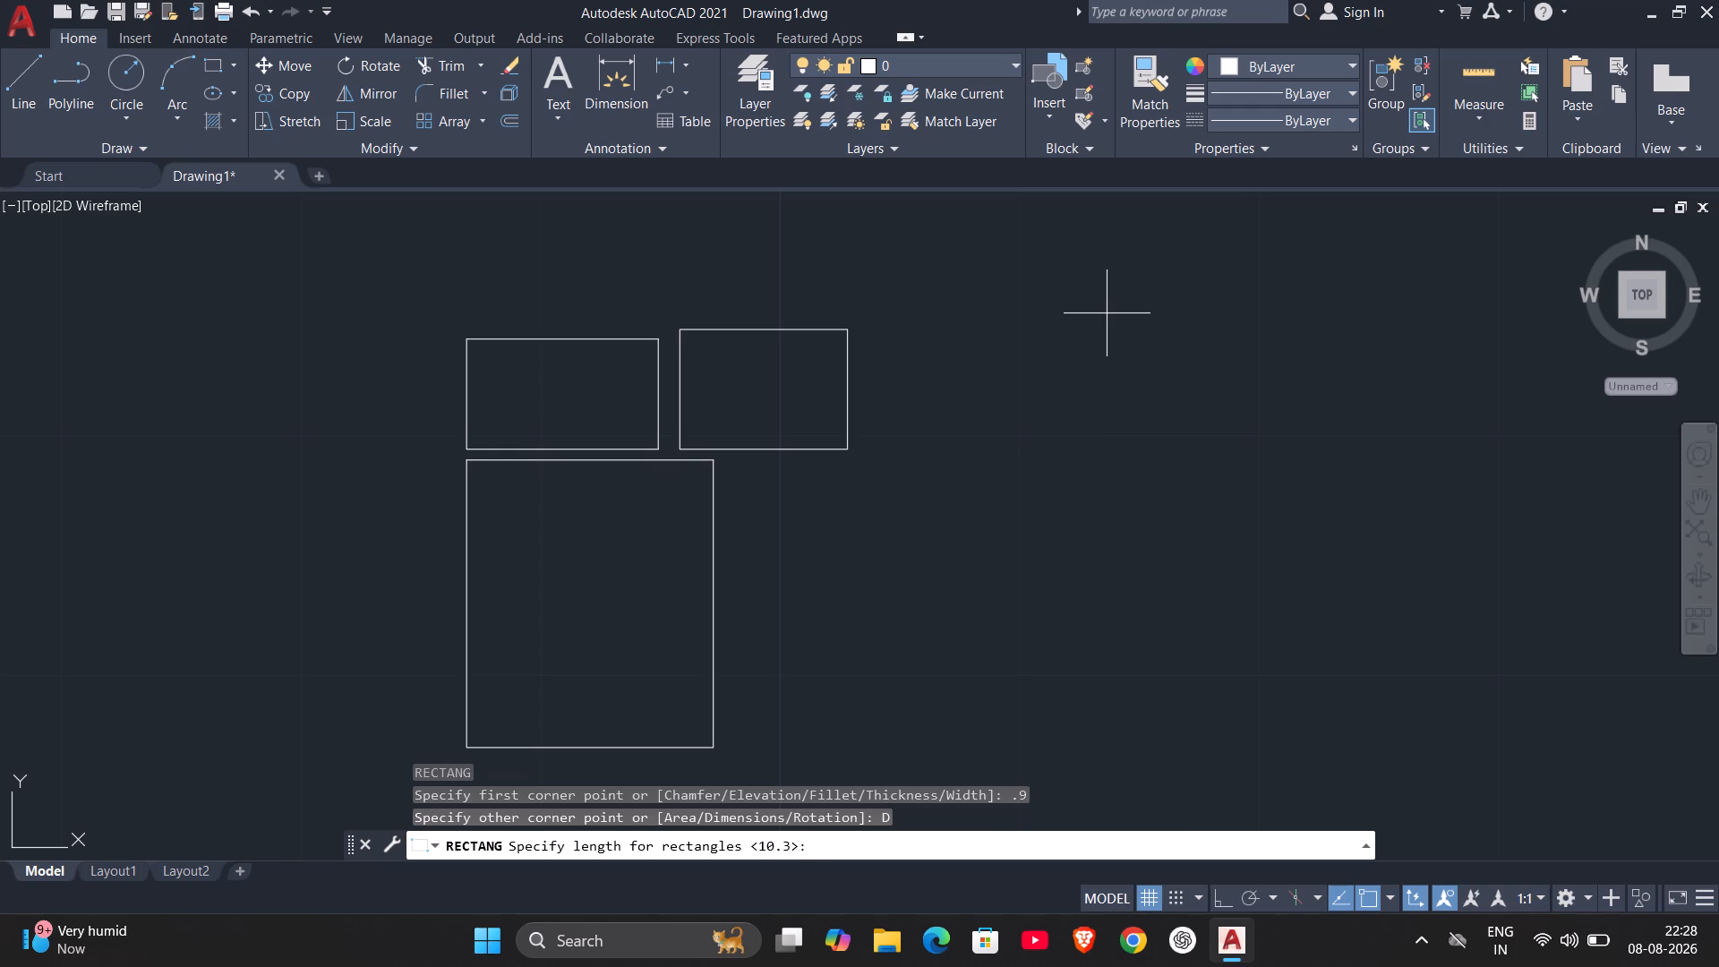
pyautogui.write('8.0')
pyautogui.press('Return')
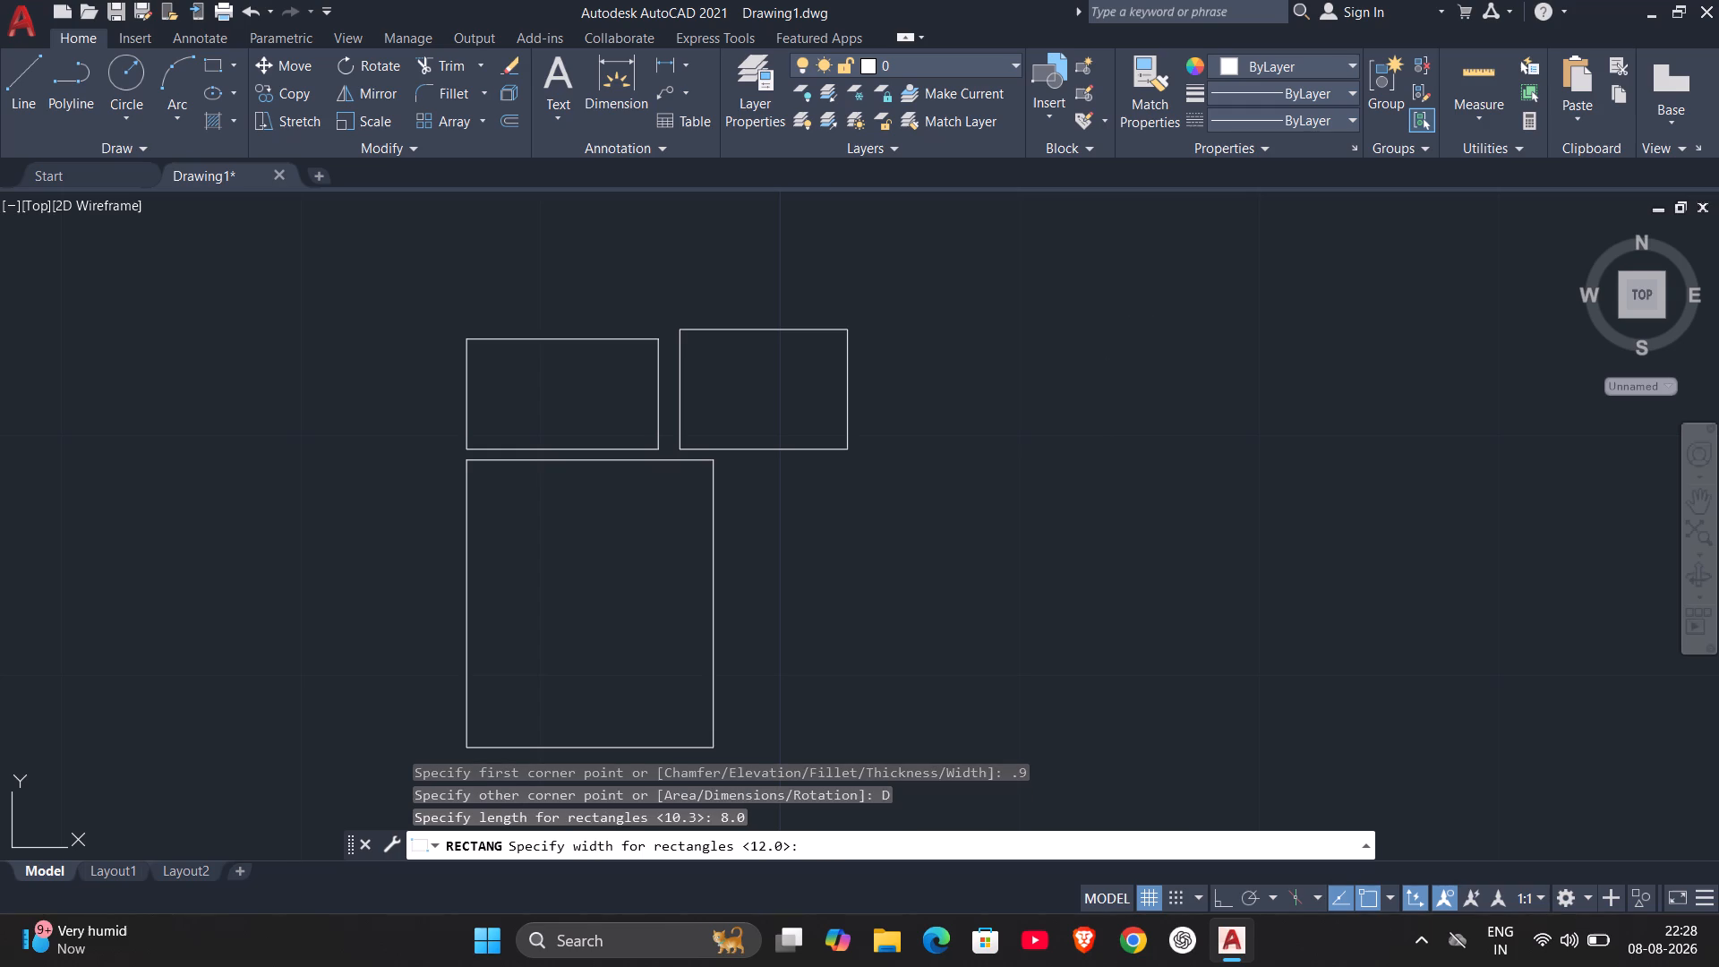
pyautogui.write('4.6')
pyautogui.press('Return')
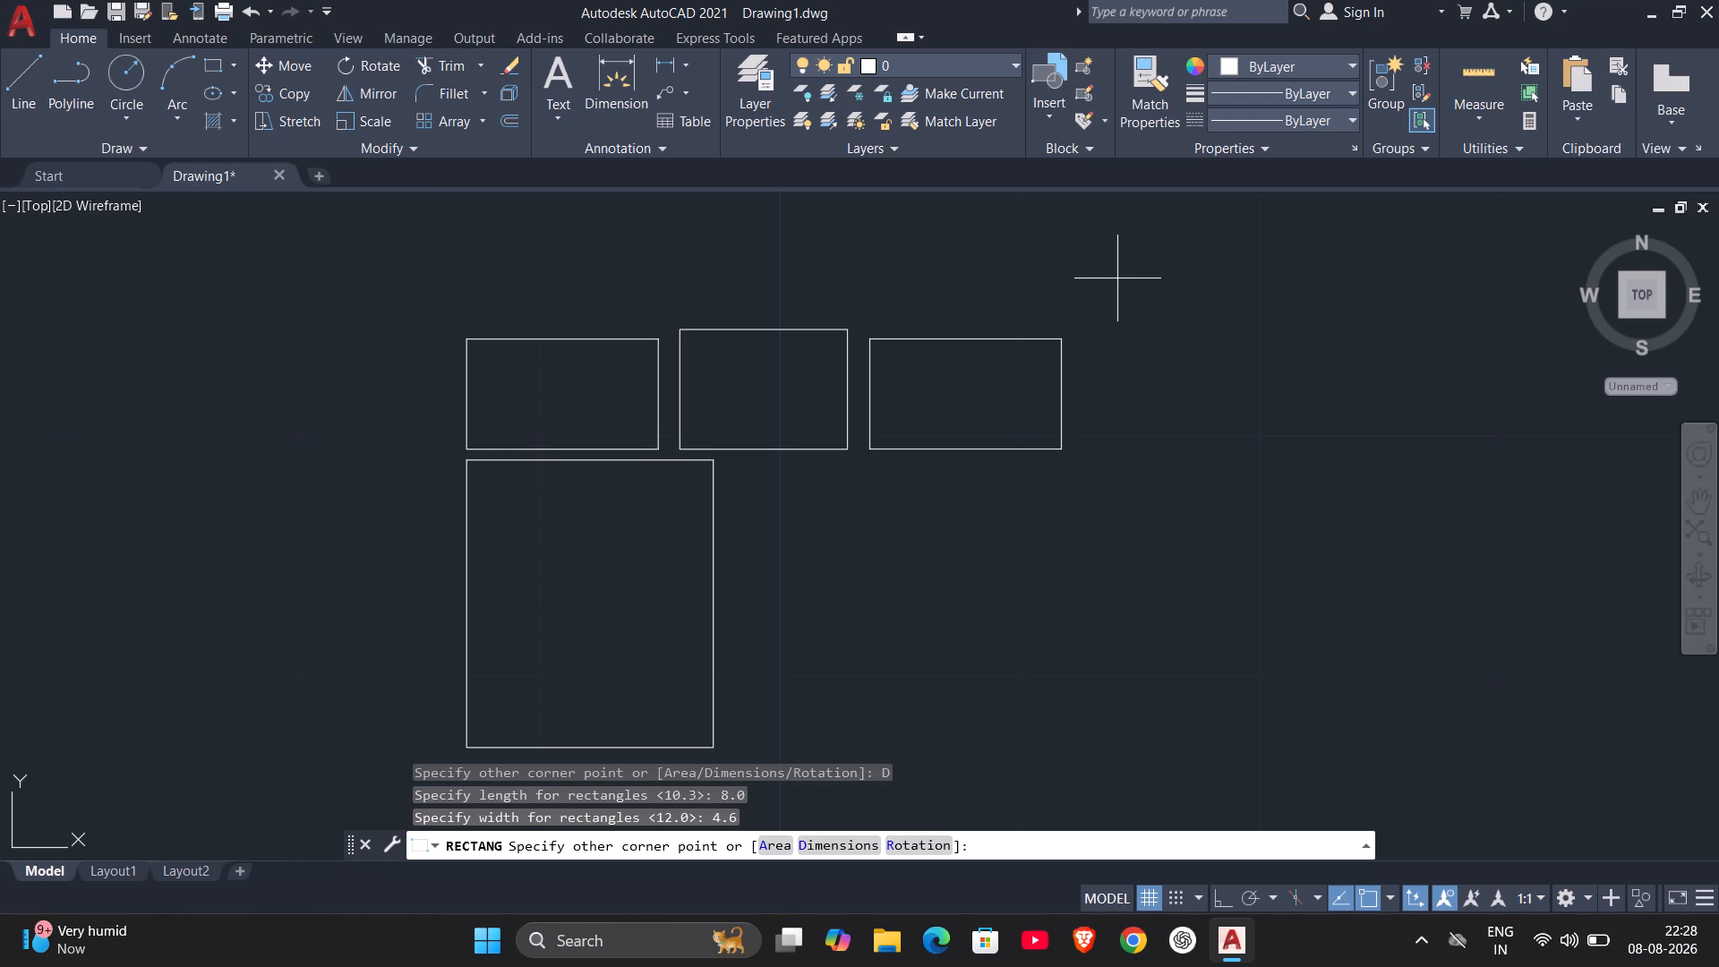
pyautogui.click(1117, 278)
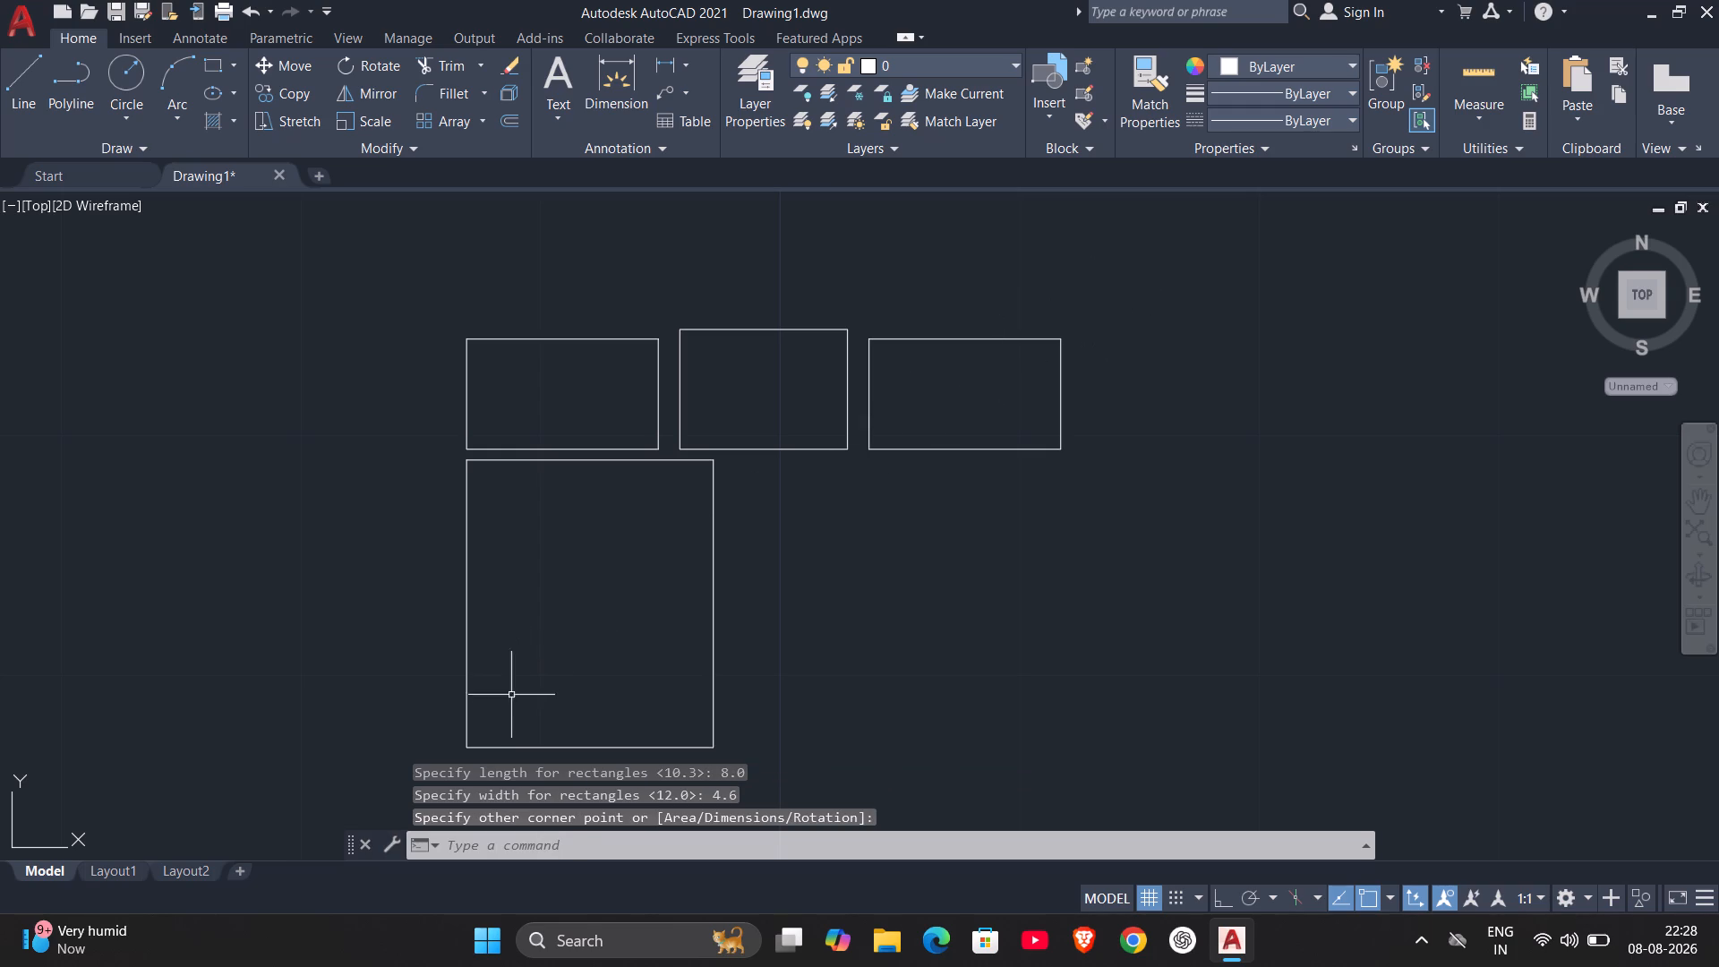
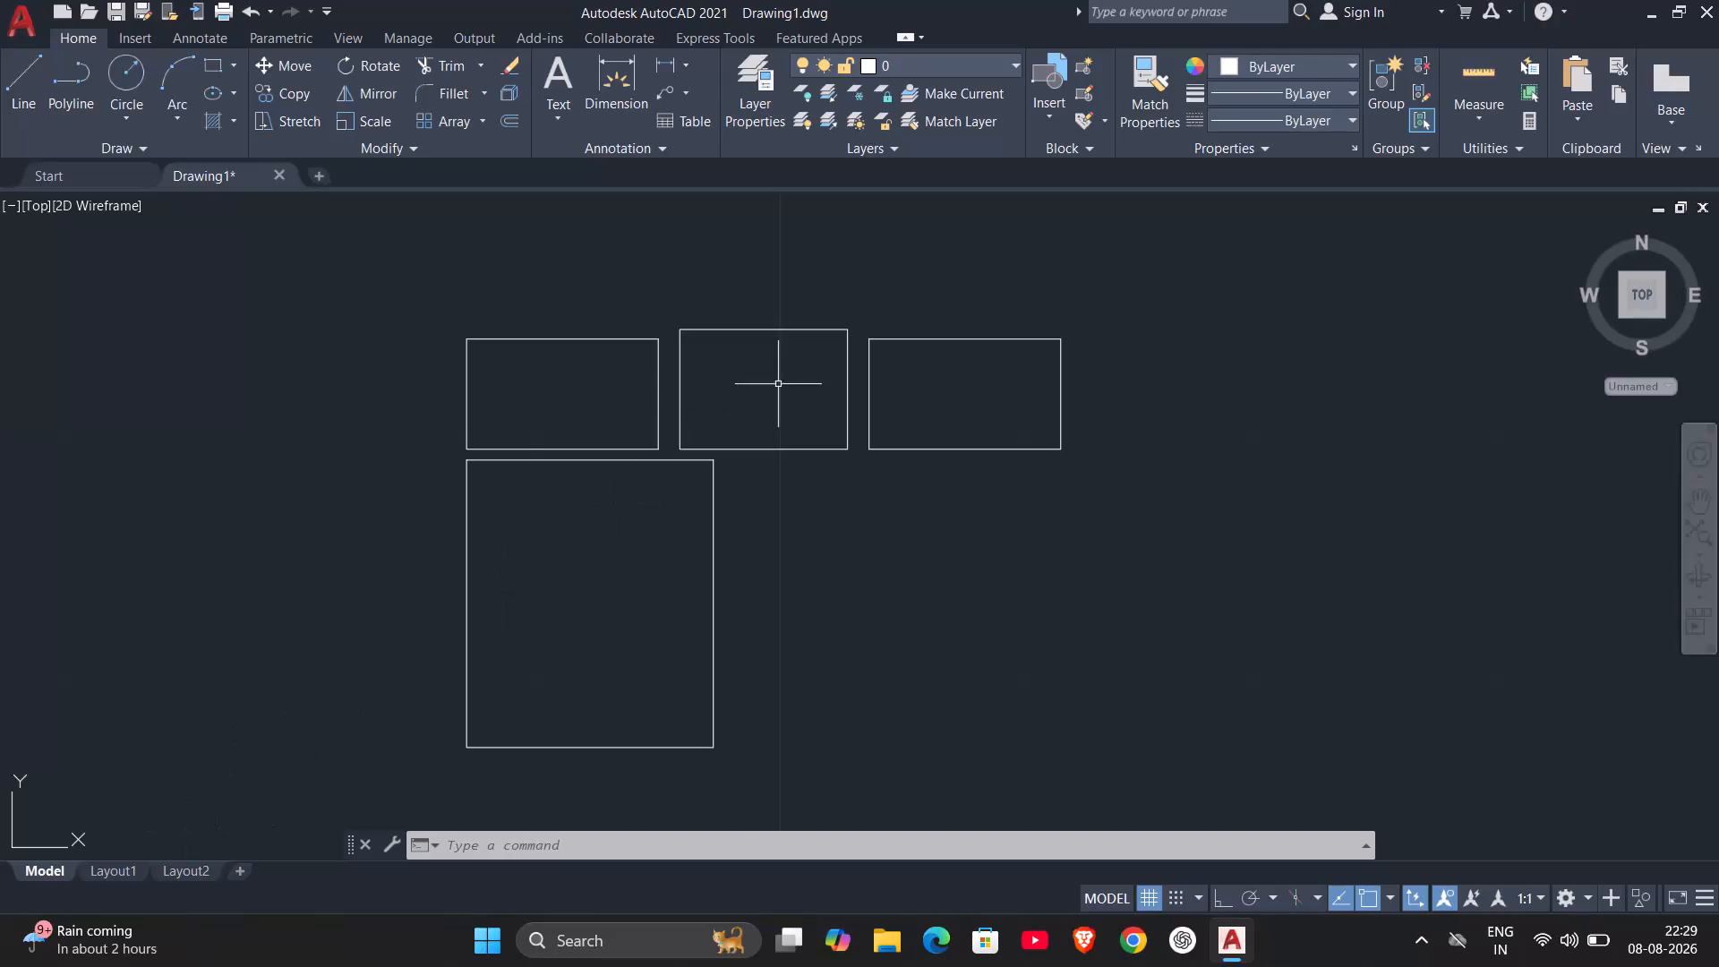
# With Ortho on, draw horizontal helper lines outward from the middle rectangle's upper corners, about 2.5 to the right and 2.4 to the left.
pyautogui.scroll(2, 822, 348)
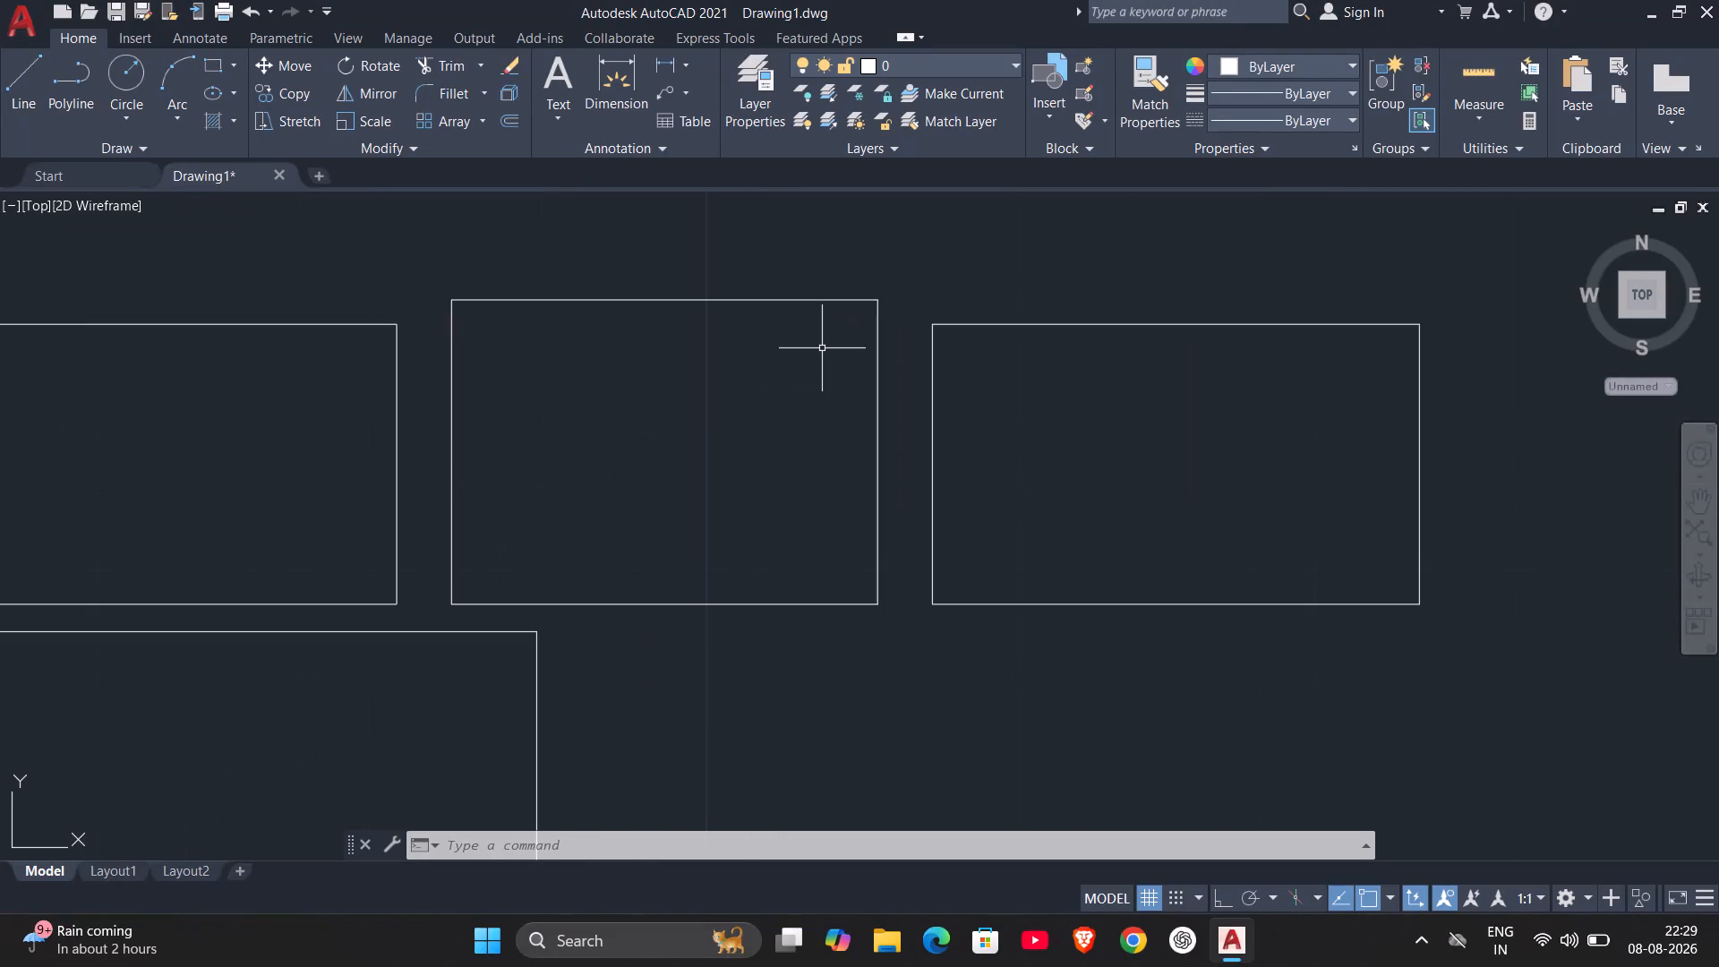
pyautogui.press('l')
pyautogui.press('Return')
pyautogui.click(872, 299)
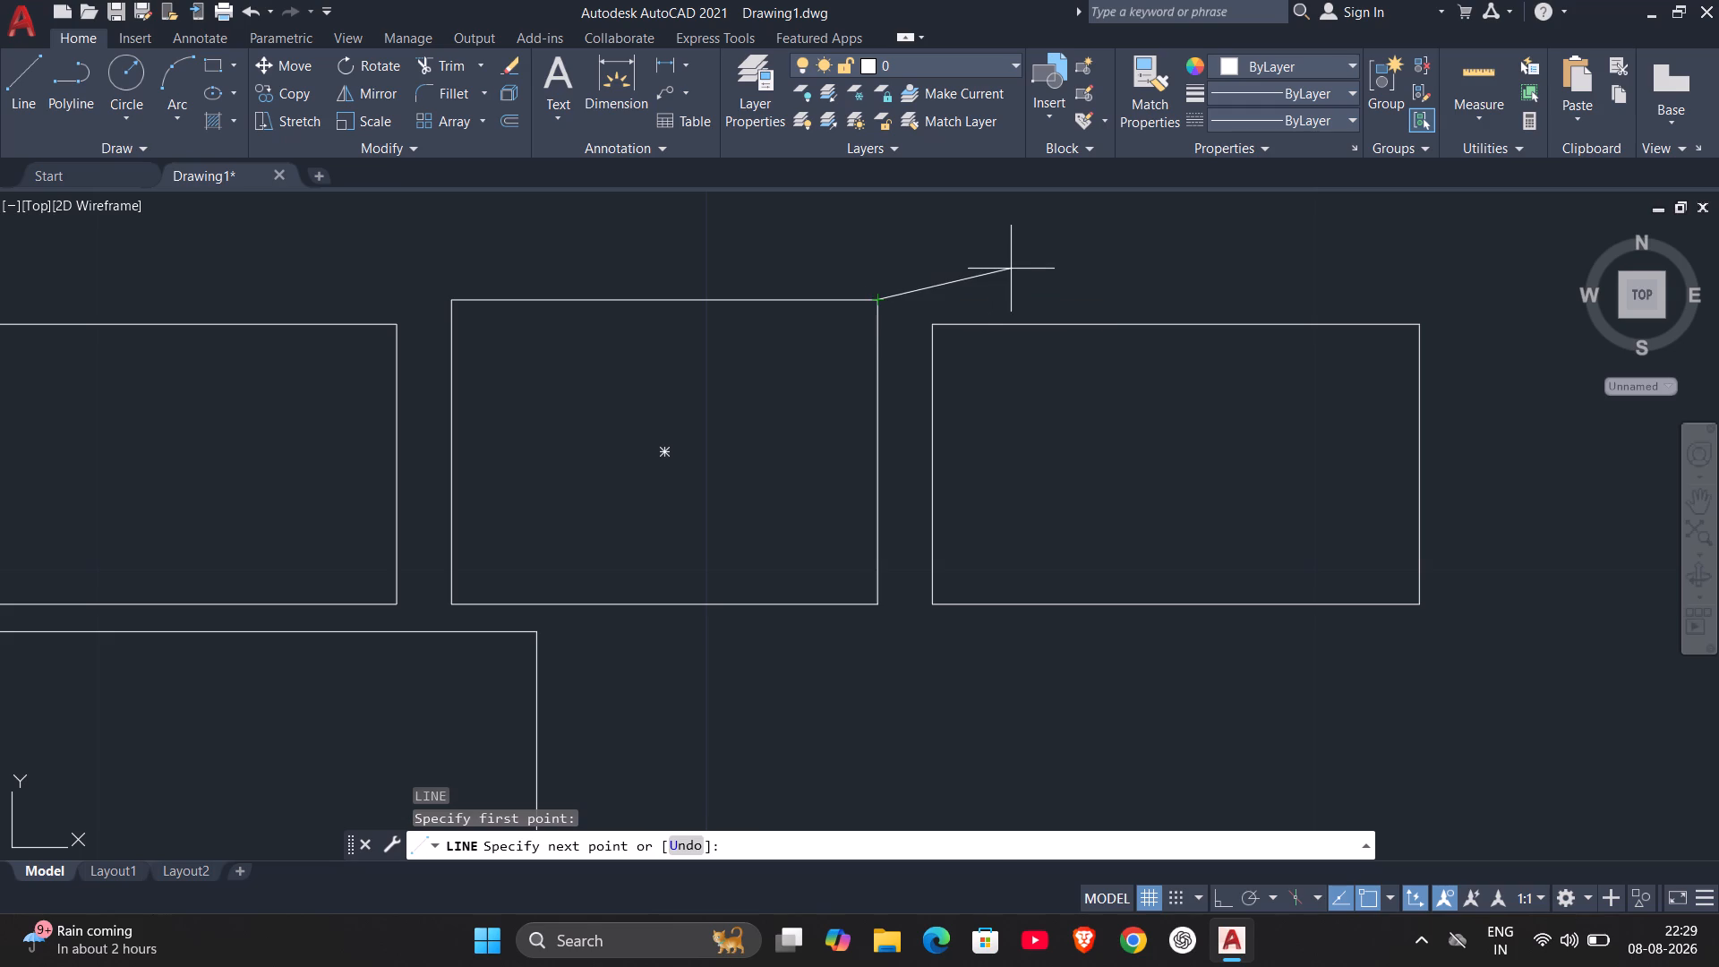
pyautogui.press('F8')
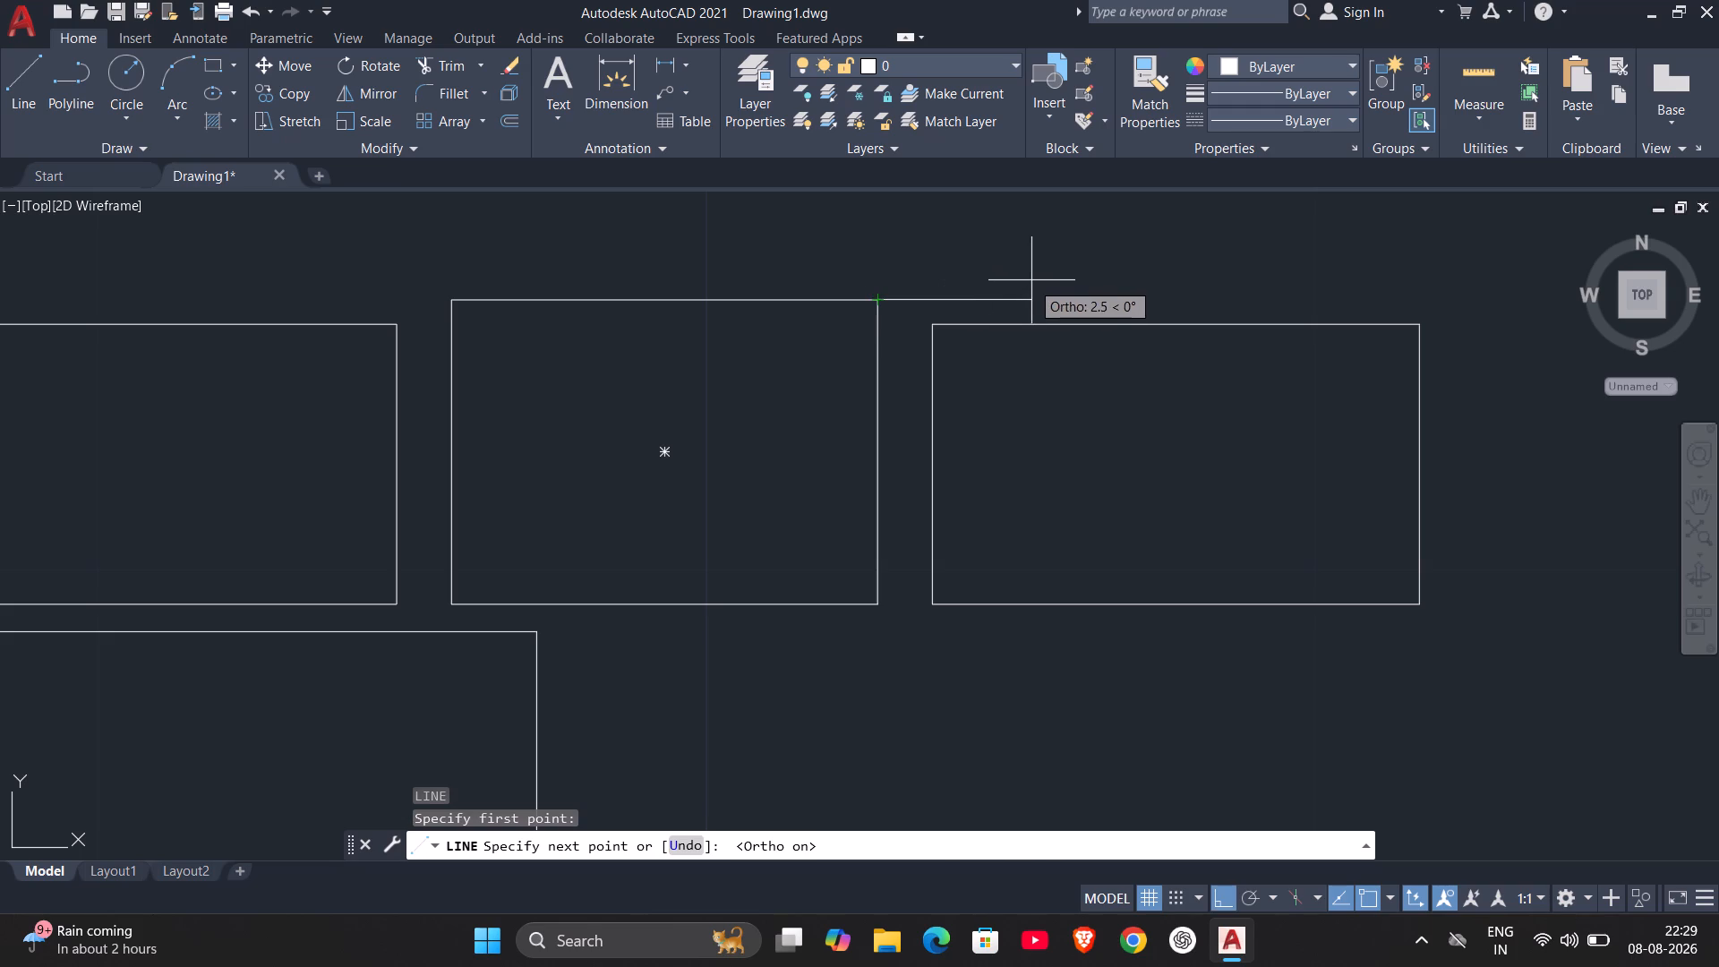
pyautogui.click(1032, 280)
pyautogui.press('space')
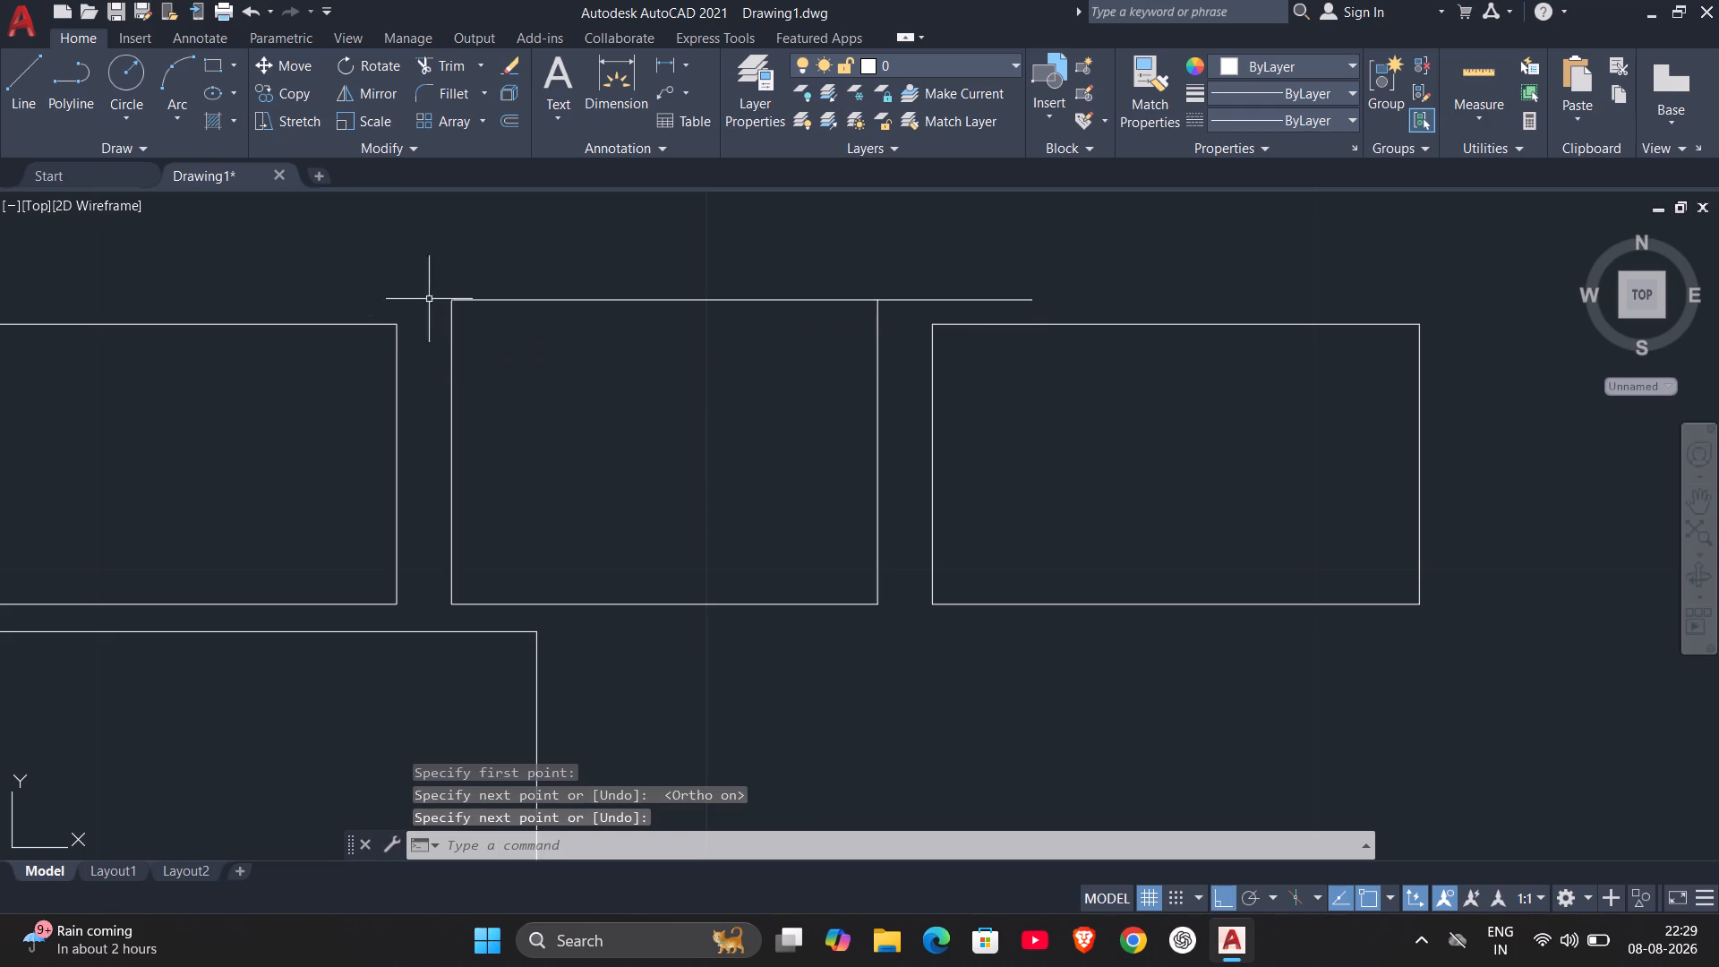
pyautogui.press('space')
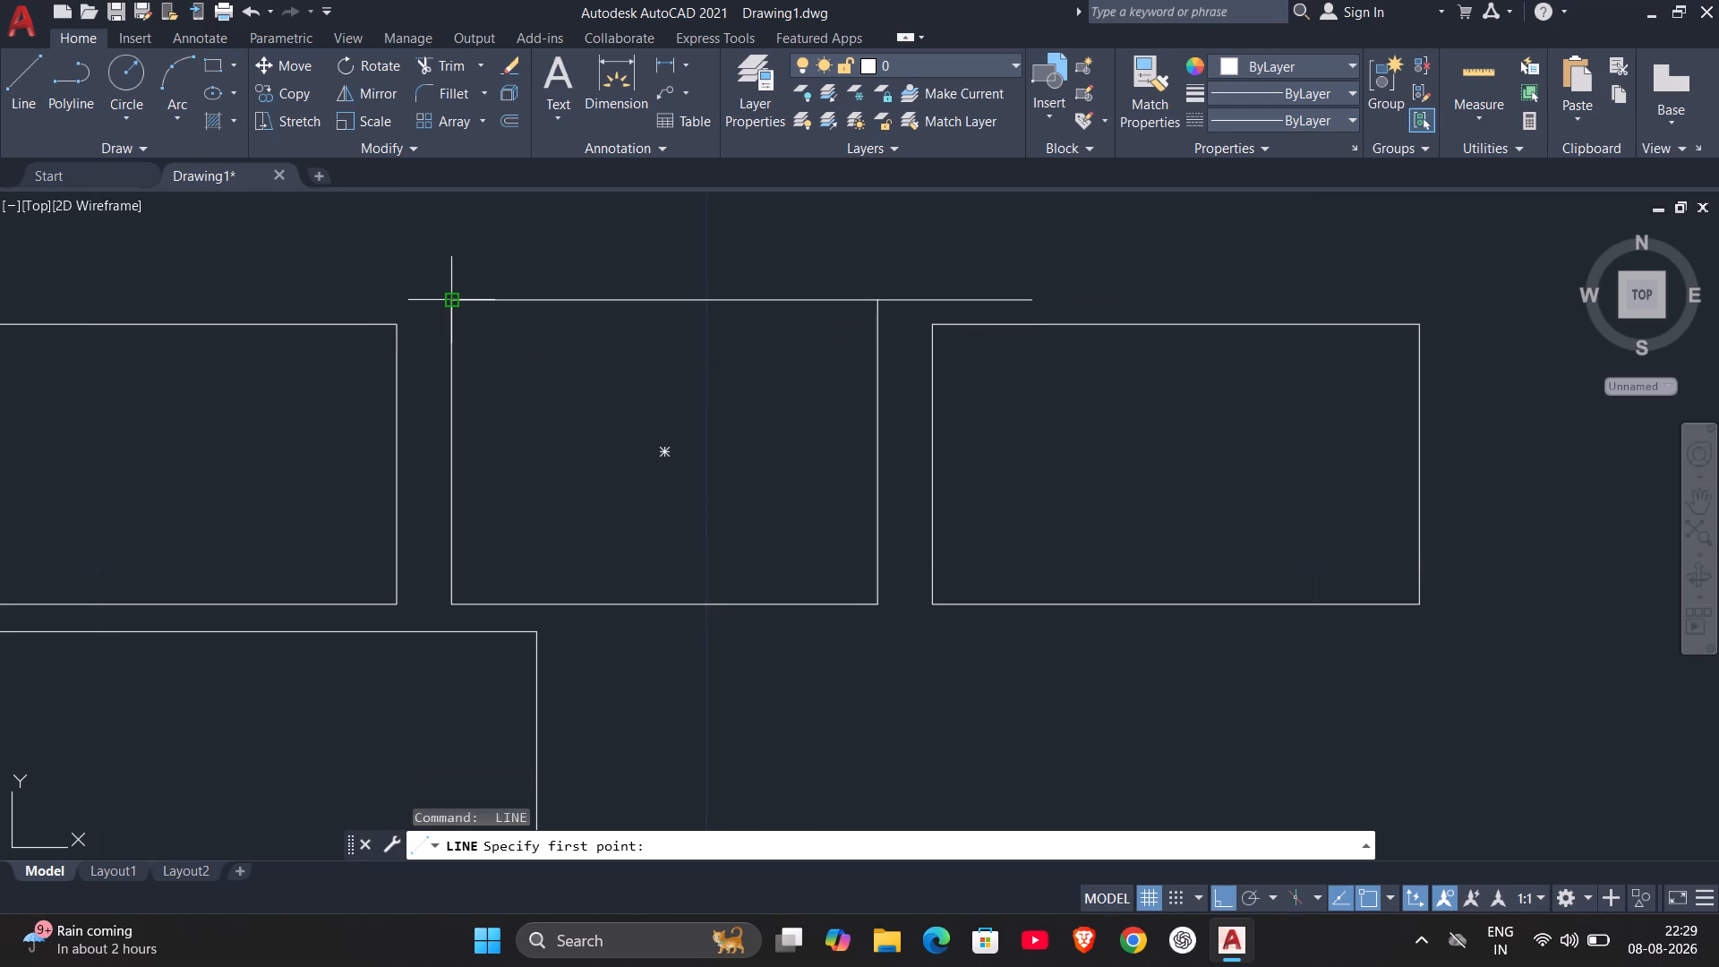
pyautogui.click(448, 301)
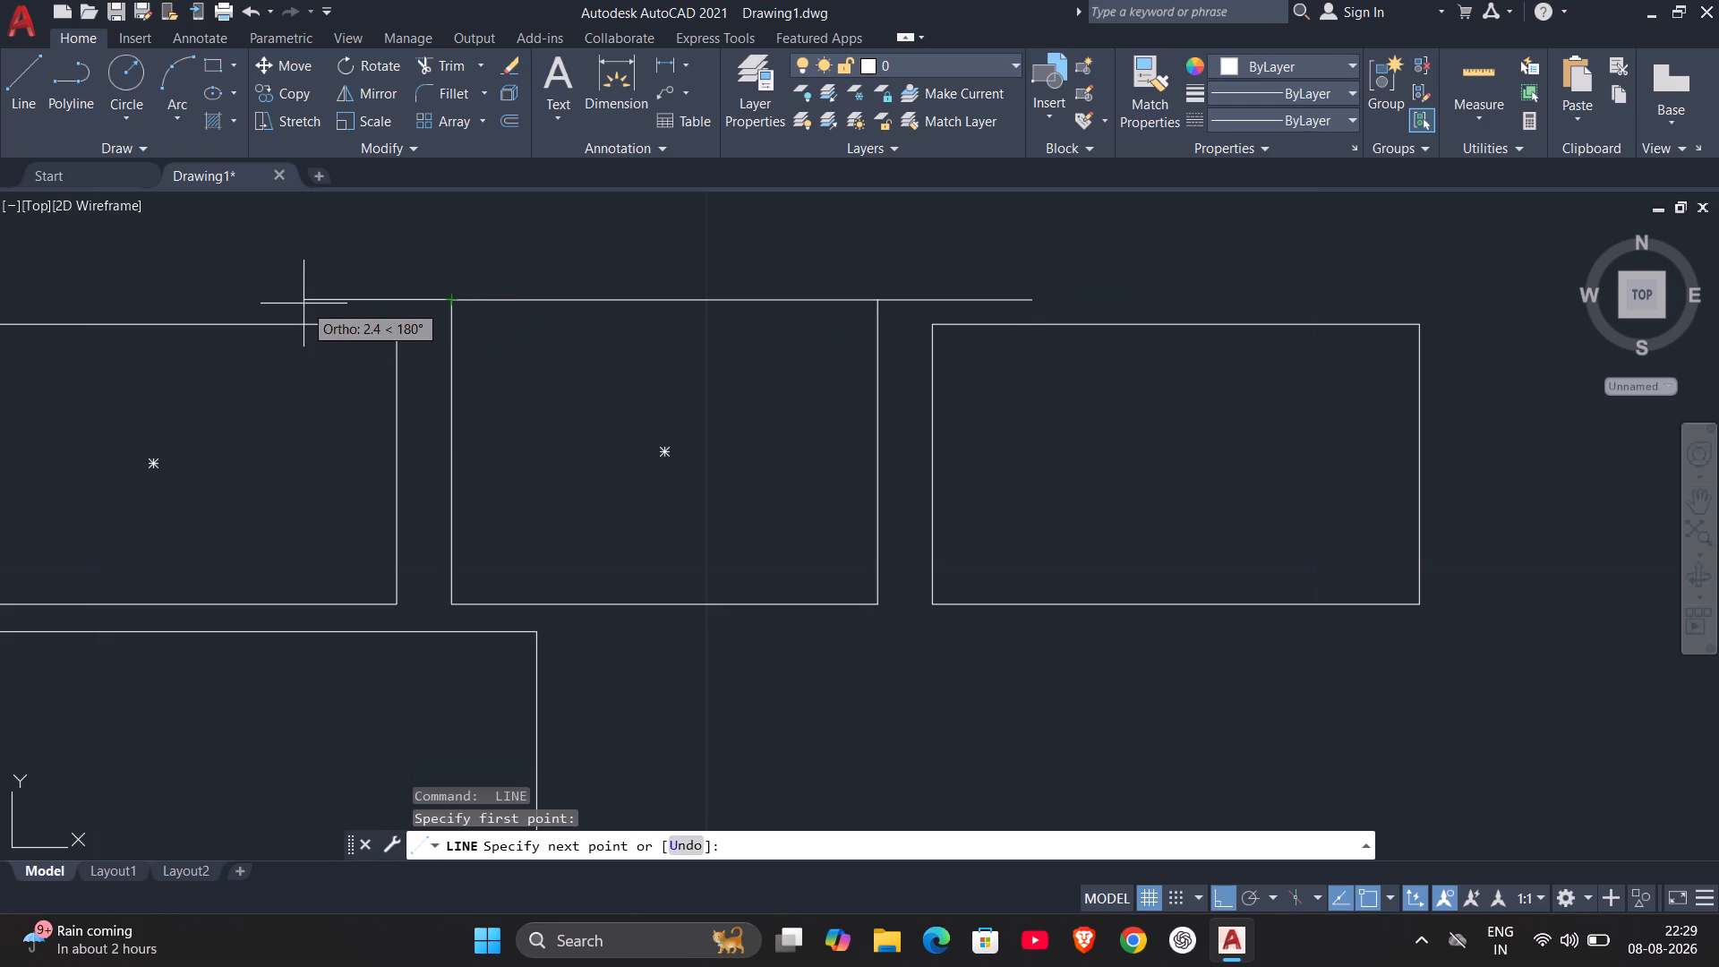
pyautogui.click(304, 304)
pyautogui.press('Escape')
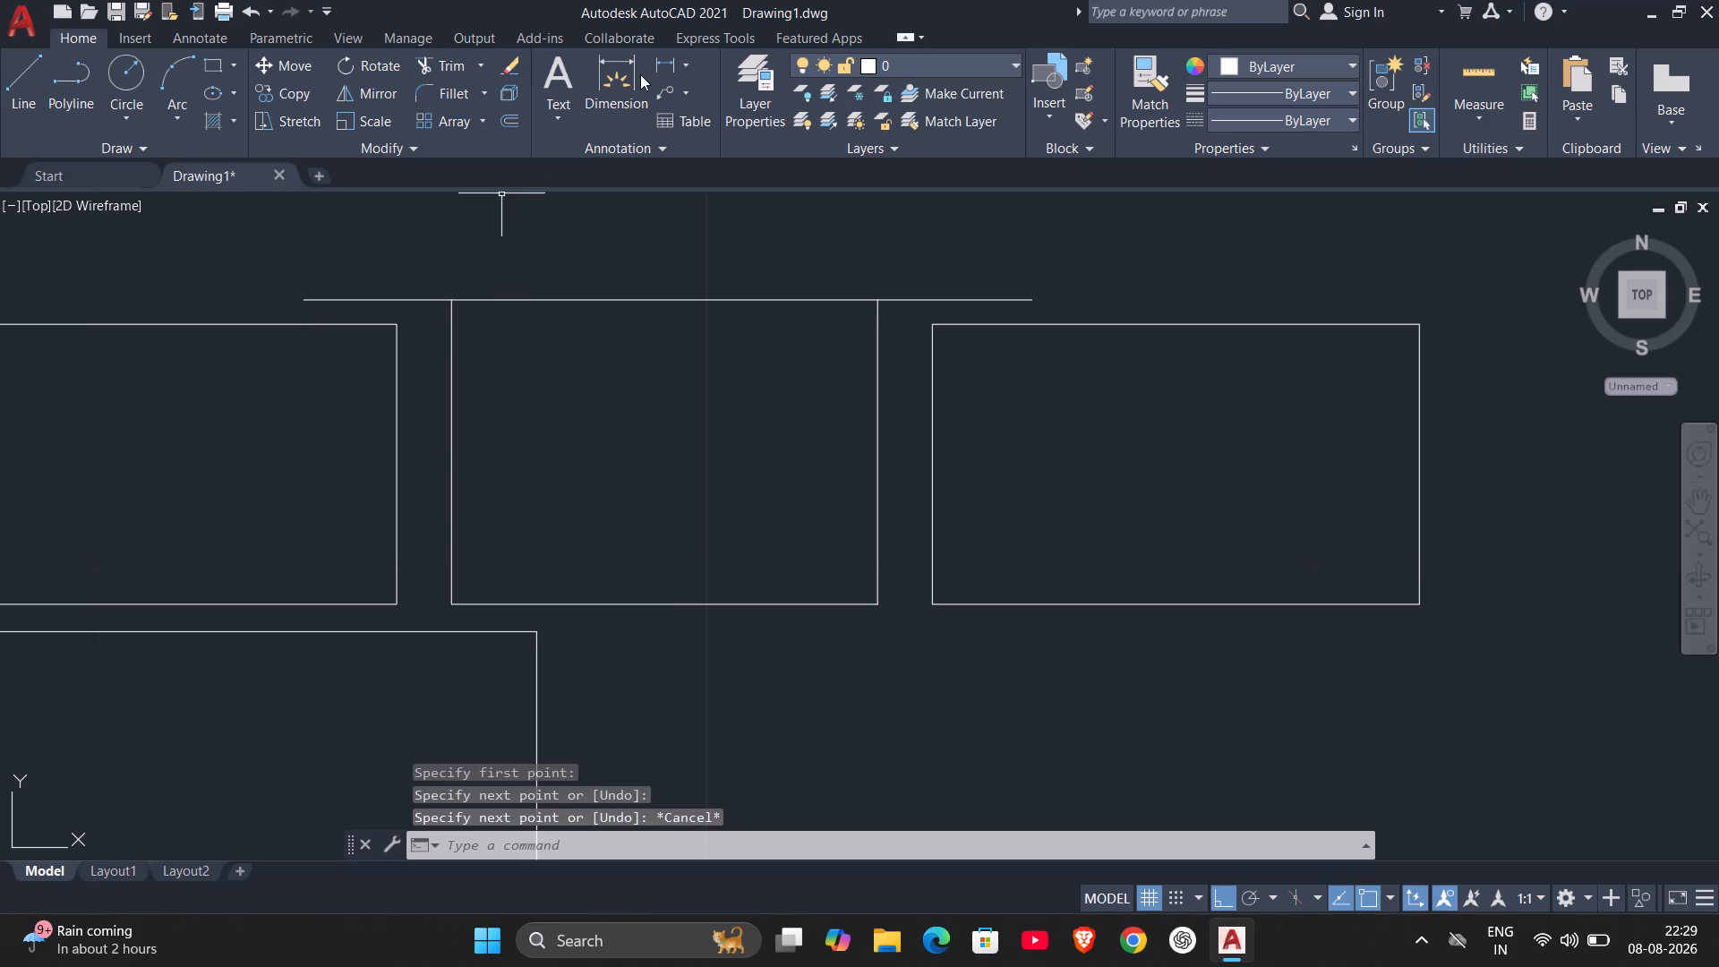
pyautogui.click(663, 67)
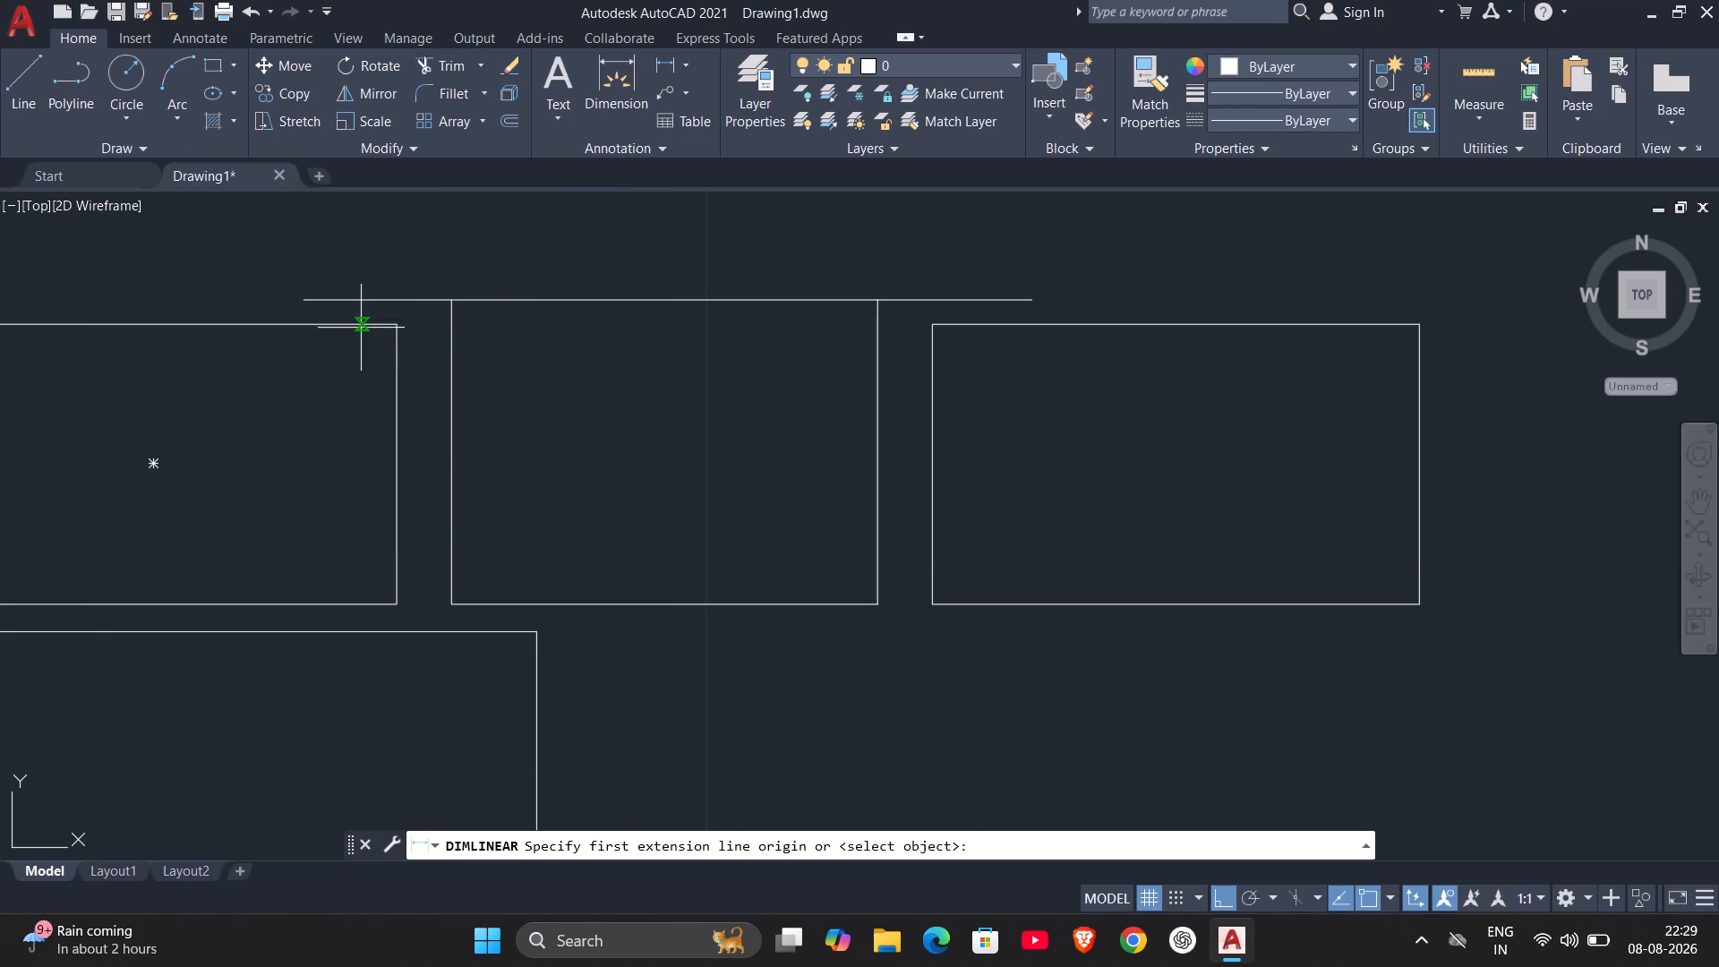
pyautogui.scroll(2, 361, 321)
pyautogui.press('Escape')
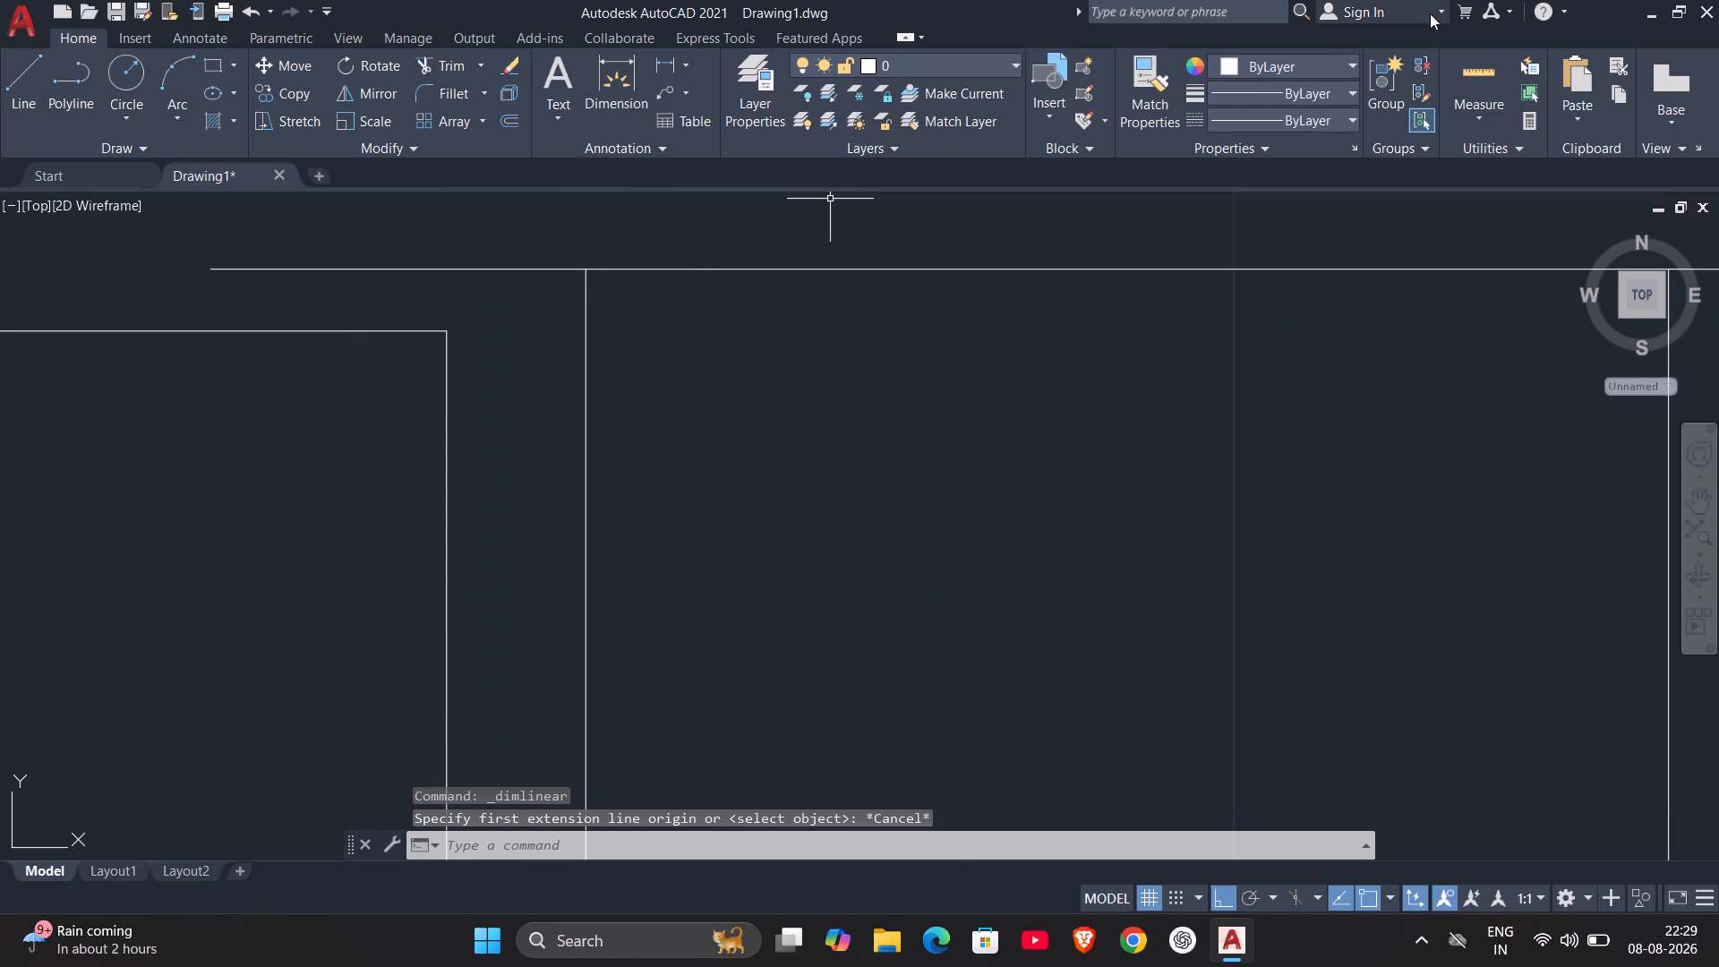
# Check the vertical offset between each helper line and the neighbouring rectangle's top edge with the quick Measure tool.
pyautogui.click(1478, 71)
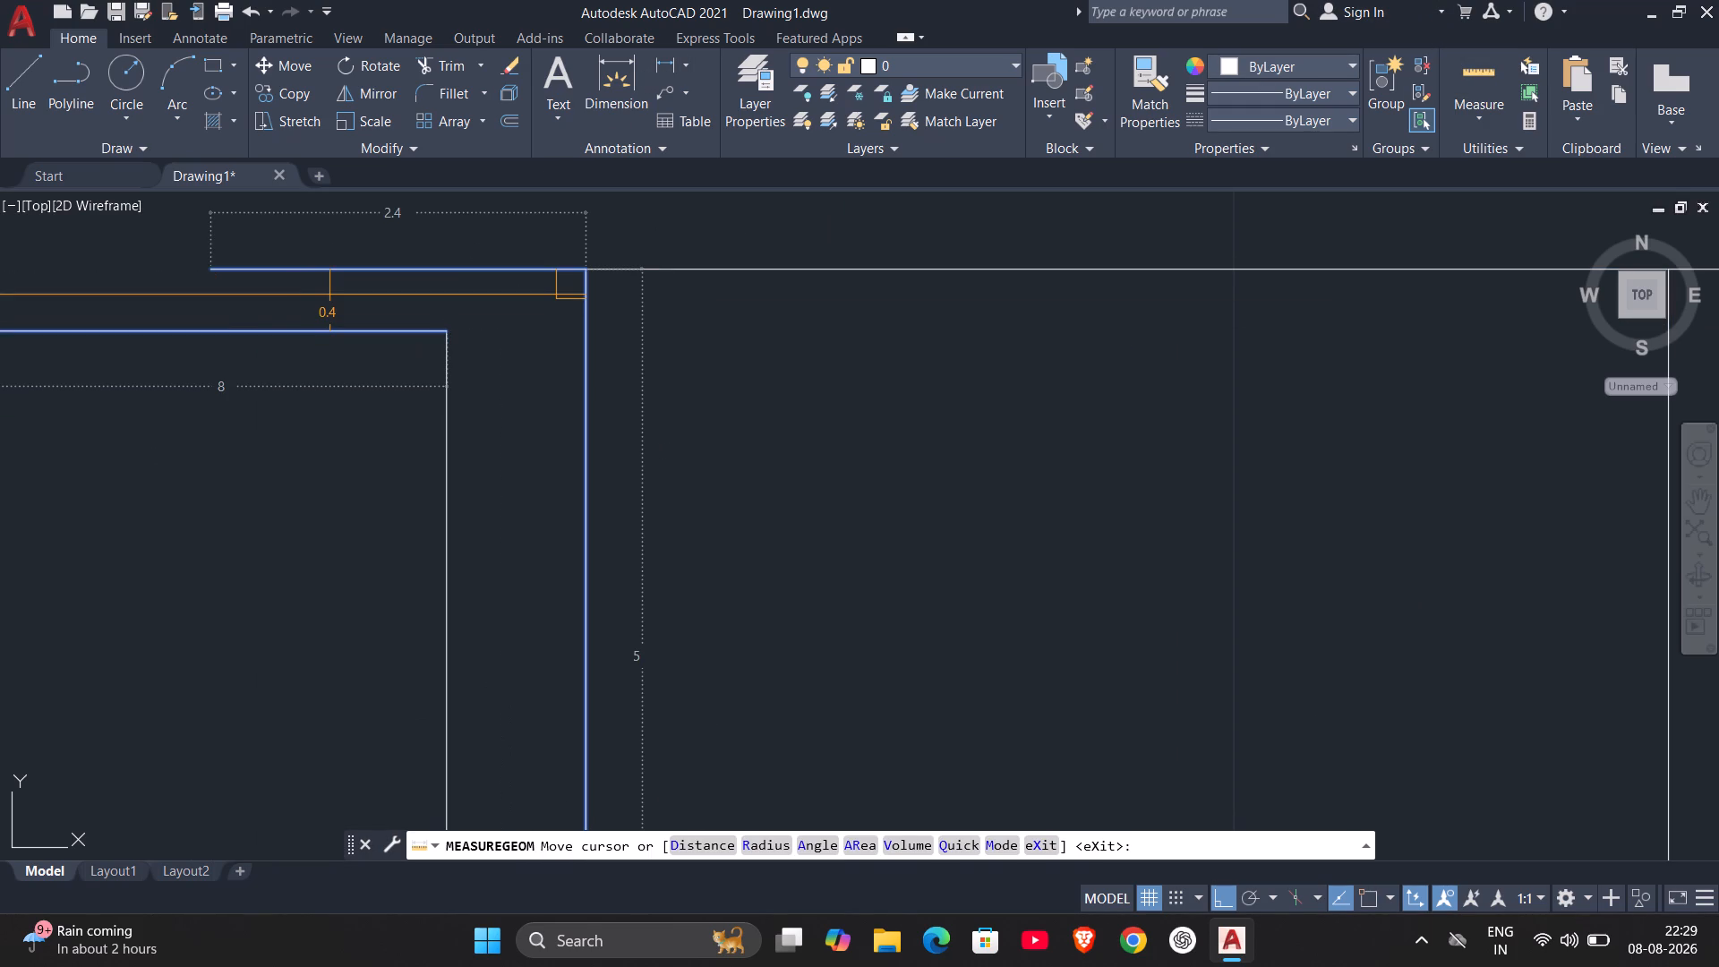
pyautogui.press('Escape')
pyautogui.scroll(-4, 1142, 239)
pyautogui.moveTo(1207, 283); pyautogui.dragTo(1181, 297, button='middle')
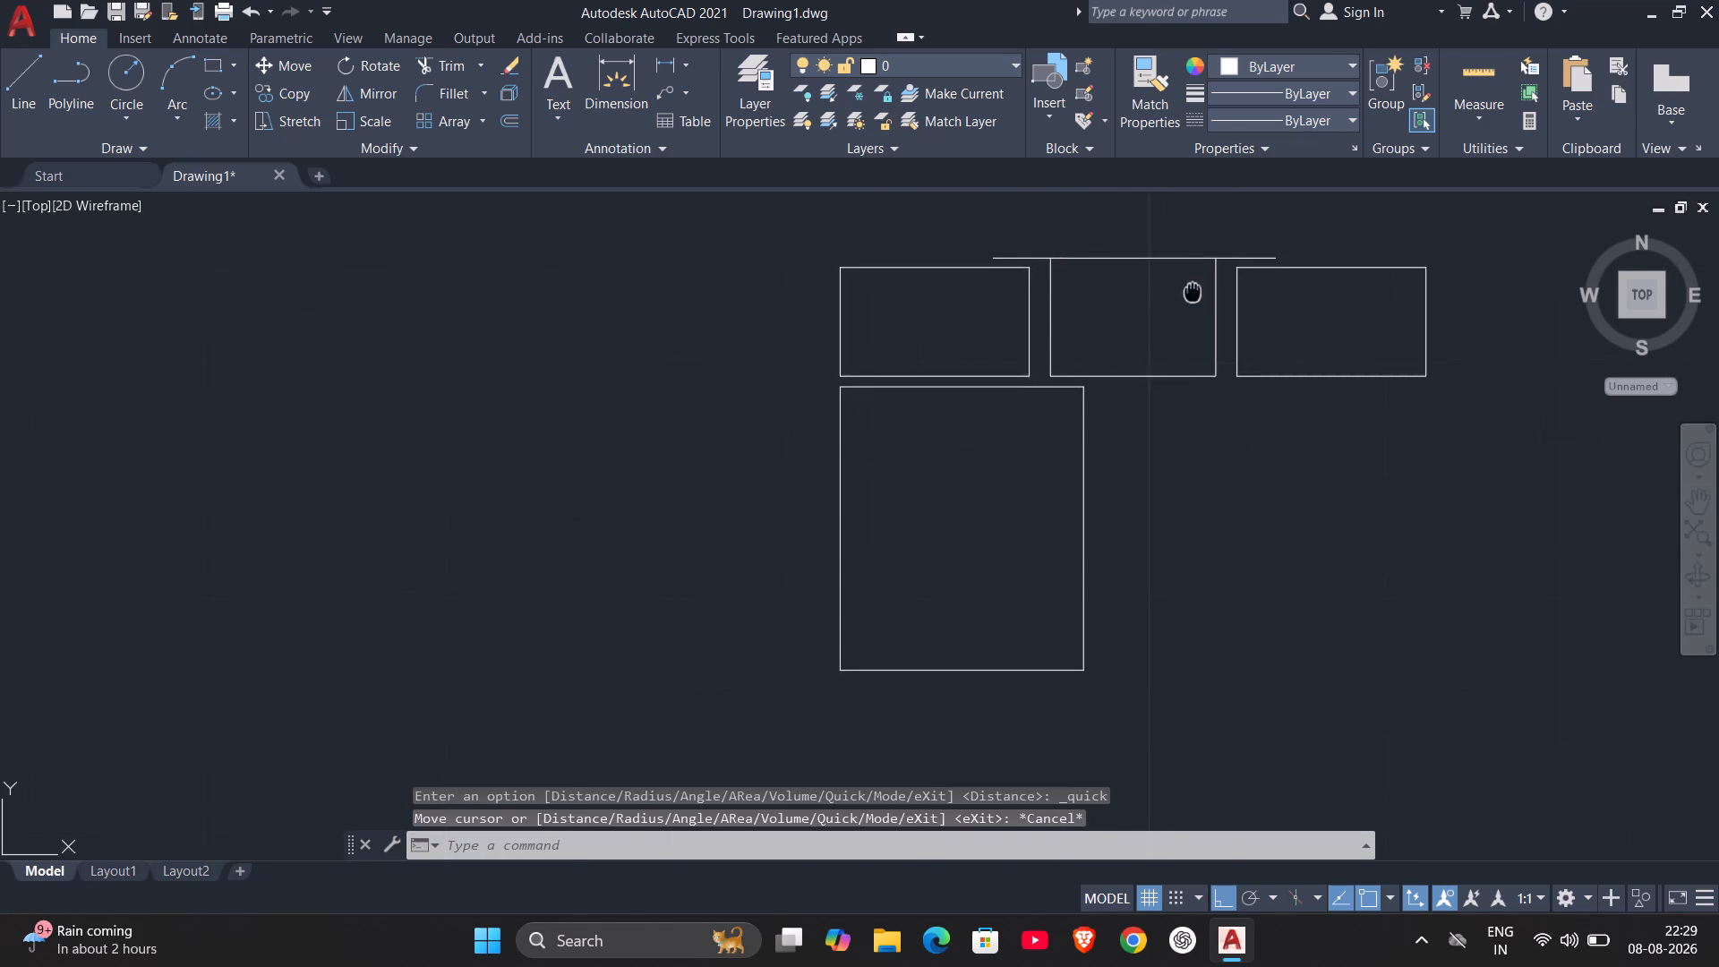
pyautogui.moveTo(1181, 297); pyautogui.dragTo(772, 406, button='middle')
pyautogui.scroll(4, 771, 398)
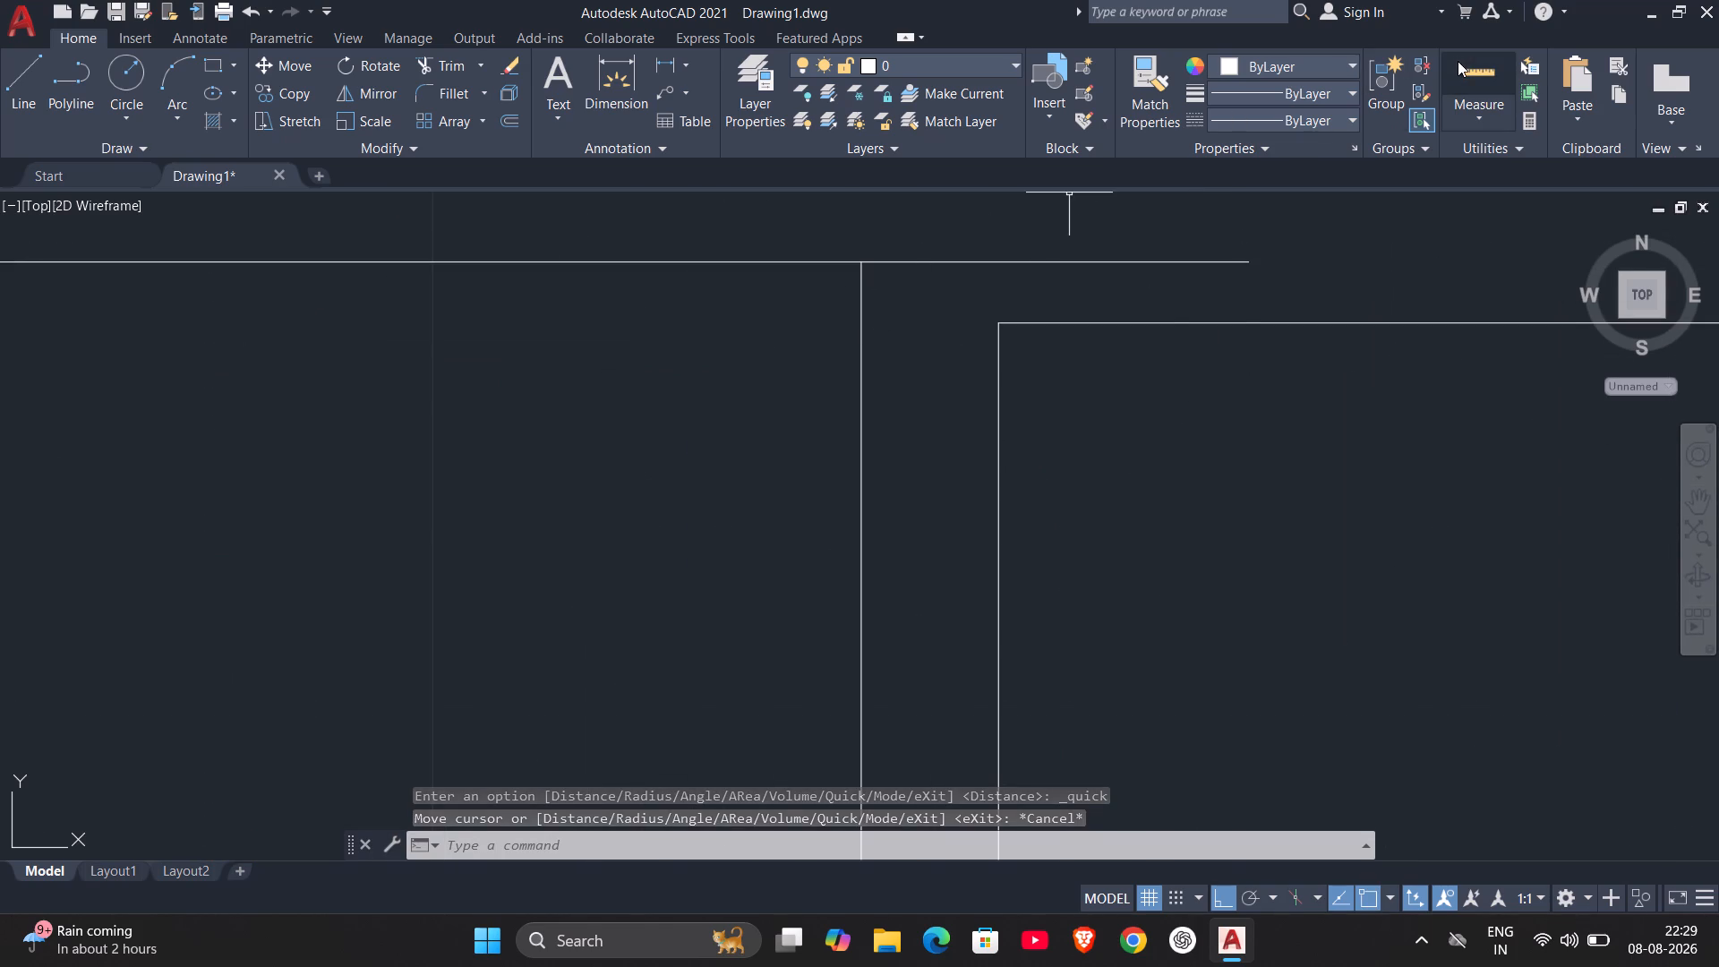
pyautogui.click(1458, 61)
pyautogui.press('Escape')
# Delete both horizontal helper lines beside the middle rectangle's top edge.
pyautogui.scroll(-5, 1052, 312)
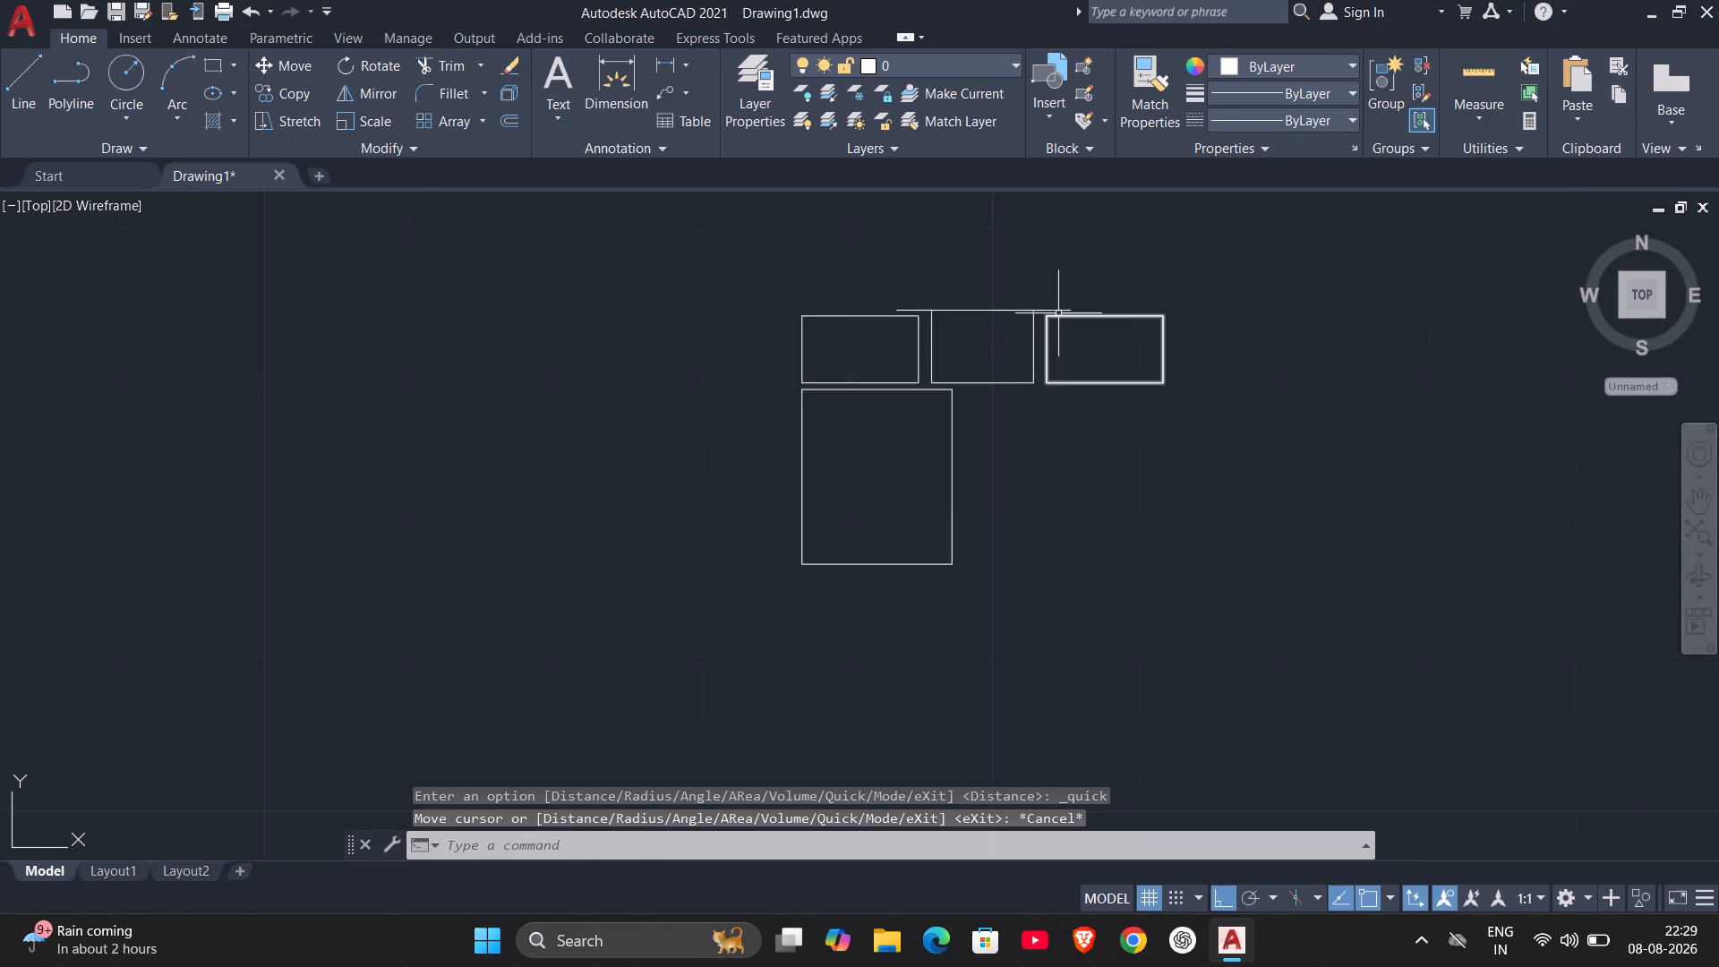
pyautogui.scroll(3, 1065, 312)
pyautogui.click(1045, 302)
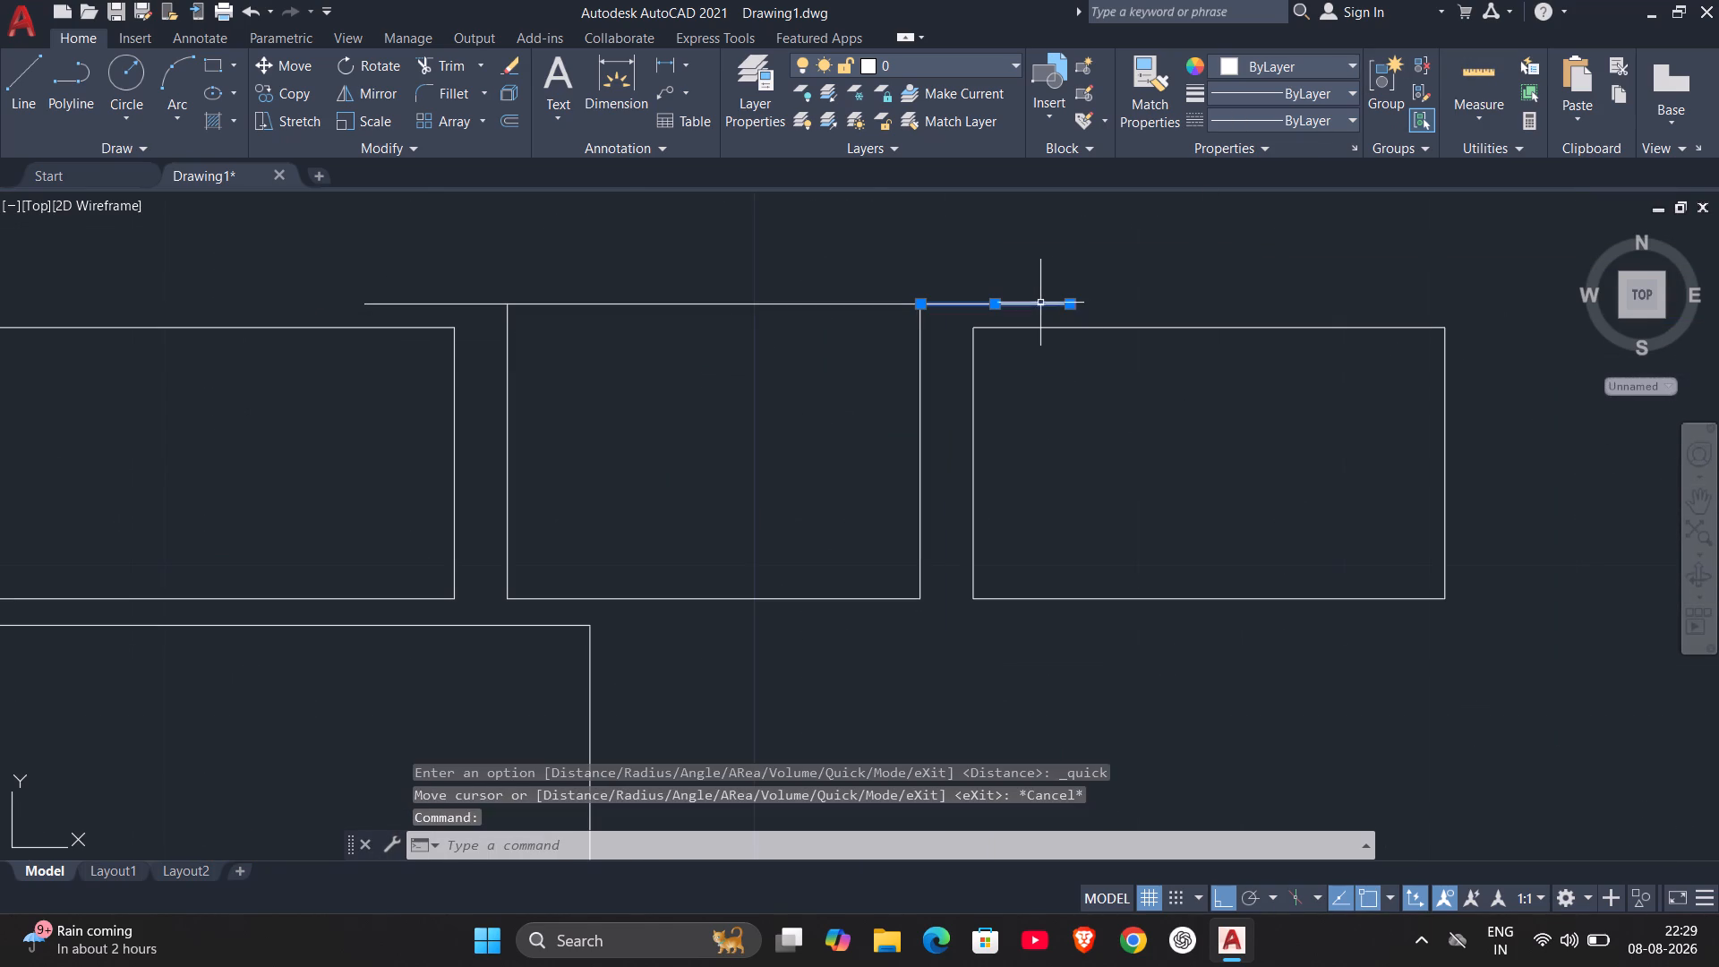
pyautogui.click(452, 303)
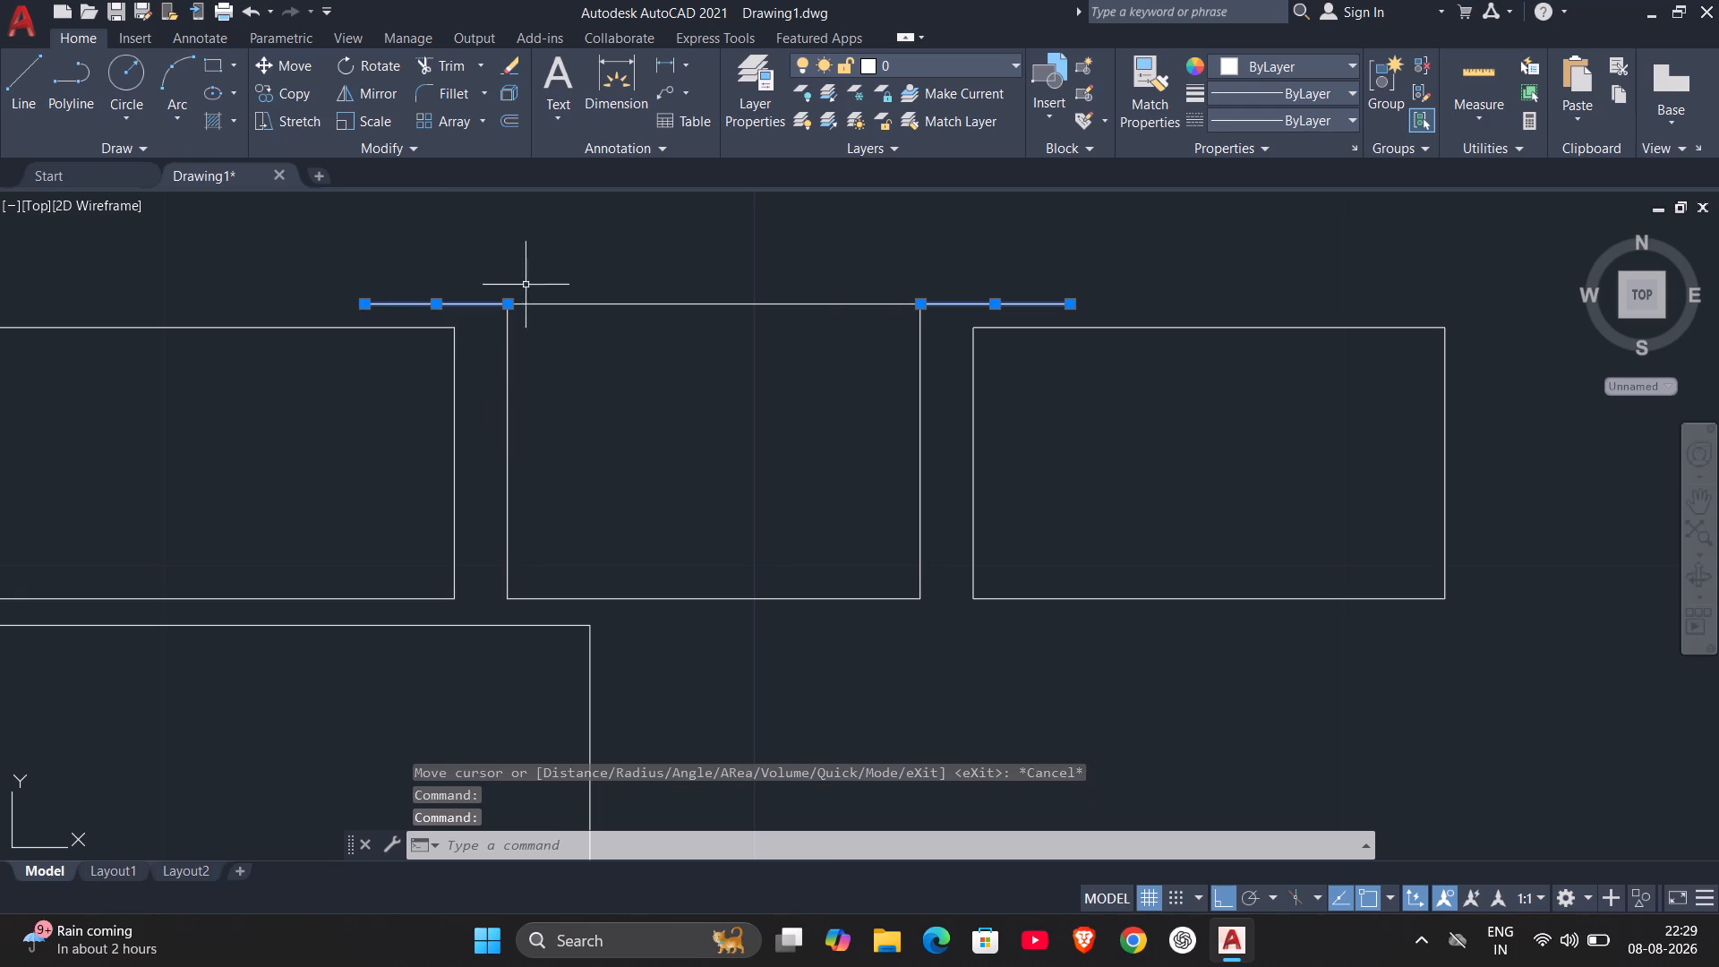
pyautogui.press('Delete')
# Trim away the top edge of the middle rectangle in the upper row, leaving its other three sides.
pyautogui.scroll(-3, 845, 339)
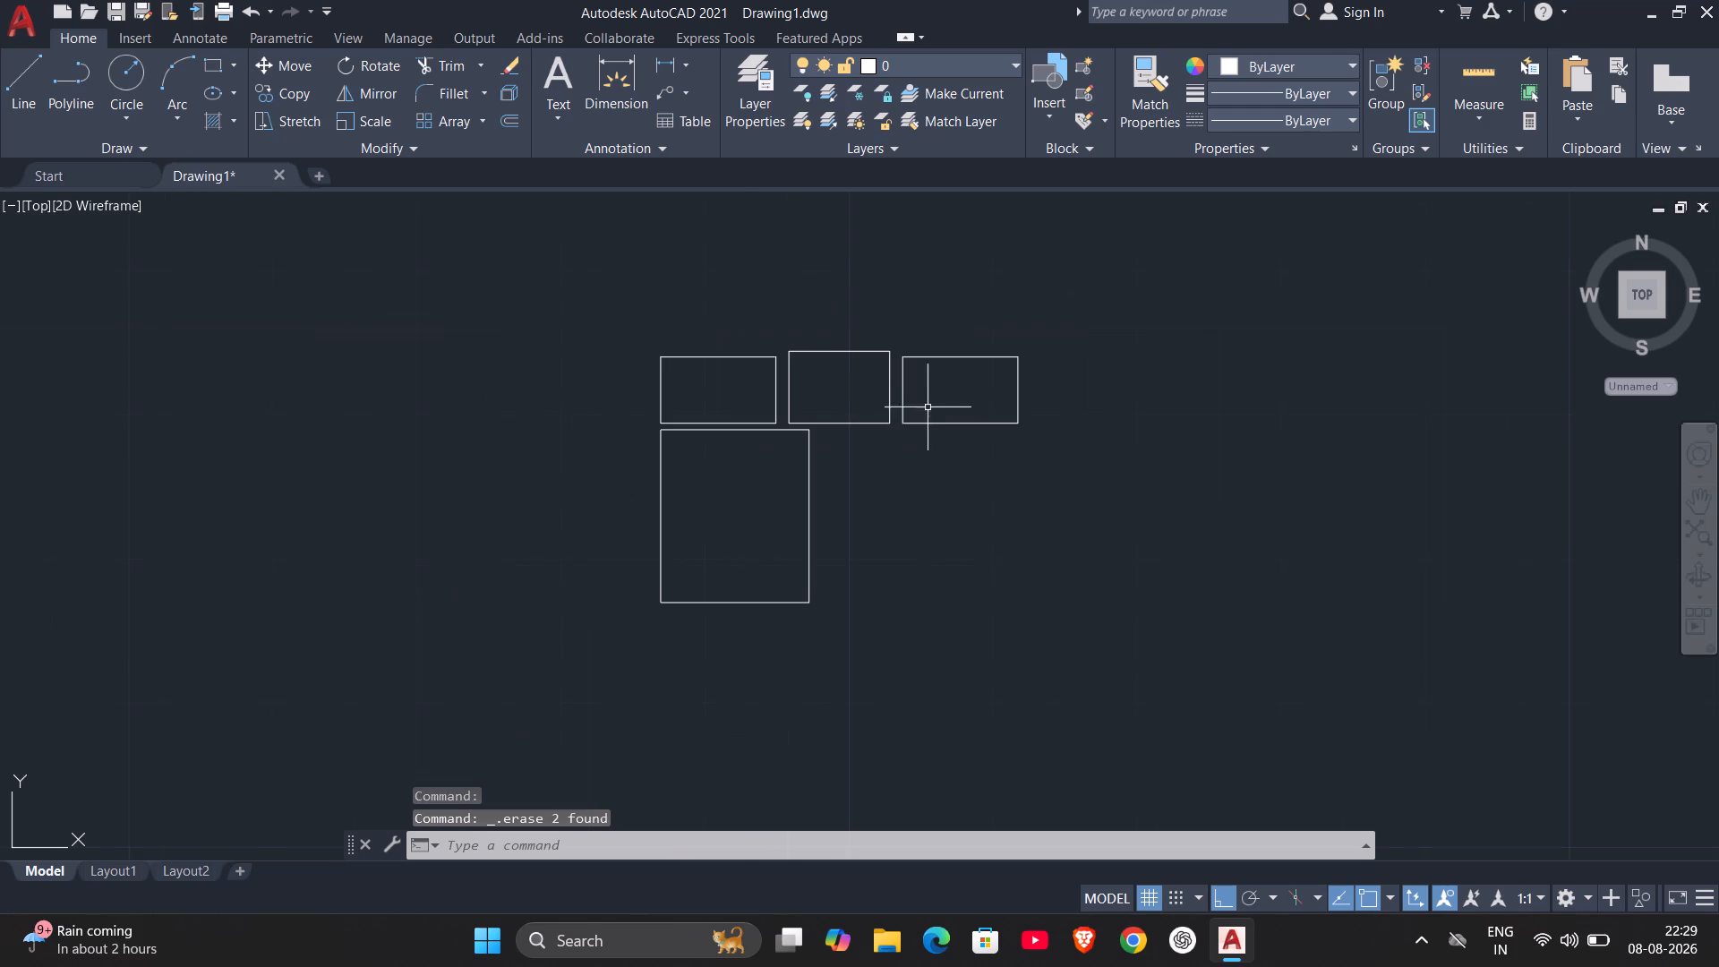
pyautogui.moveTo(951, 441); pyautogui.dragTo(950, 411, button='middle')
pyautogui.scroll(1, 950, 411)
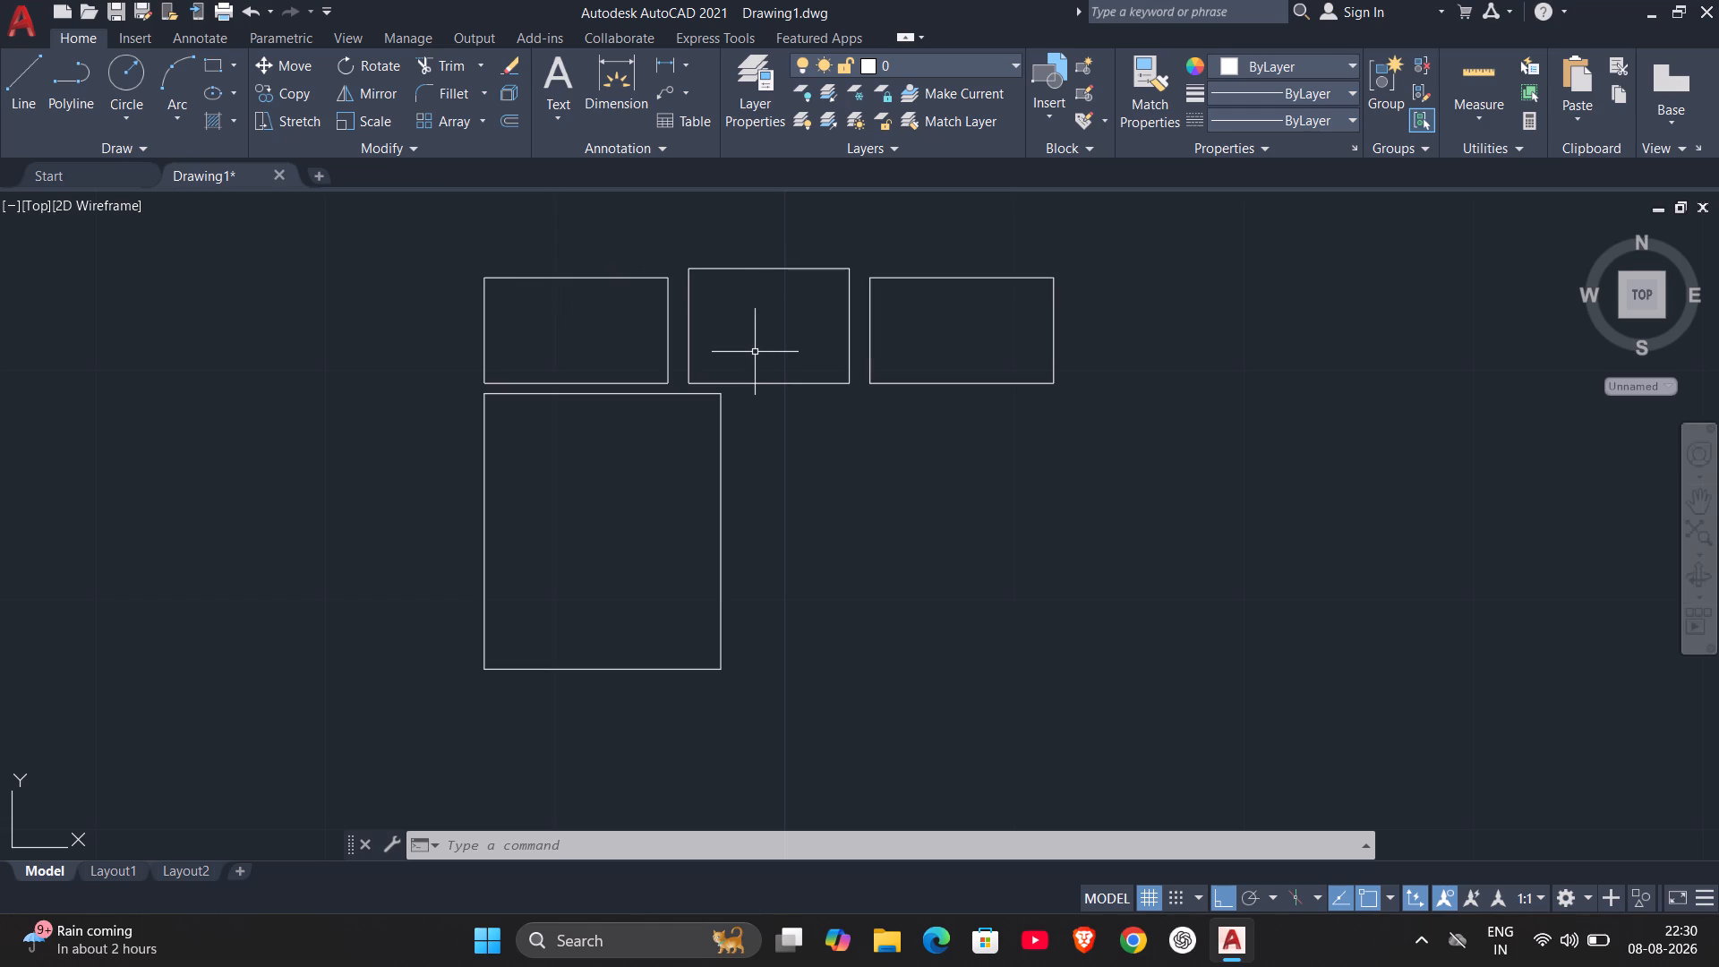
pyautogui.write('TR')
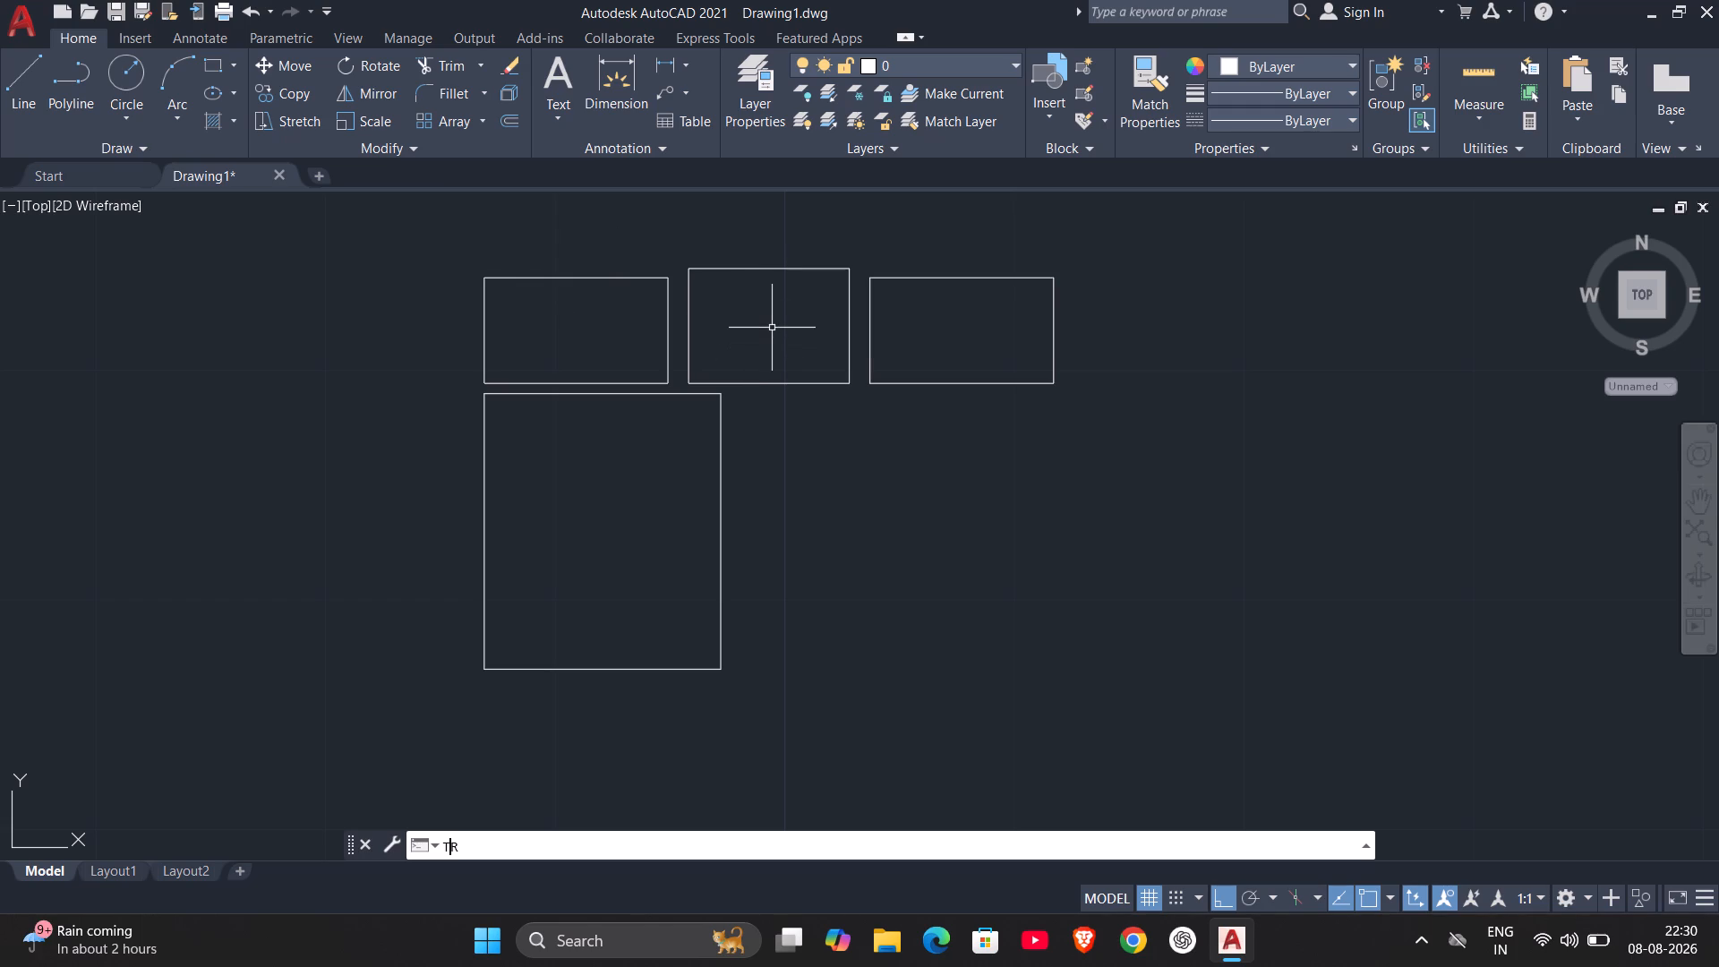
pyautogui.press('Return')
pyautogui.moveTo(783, 231); pyautogui.dragTo(782, 330)
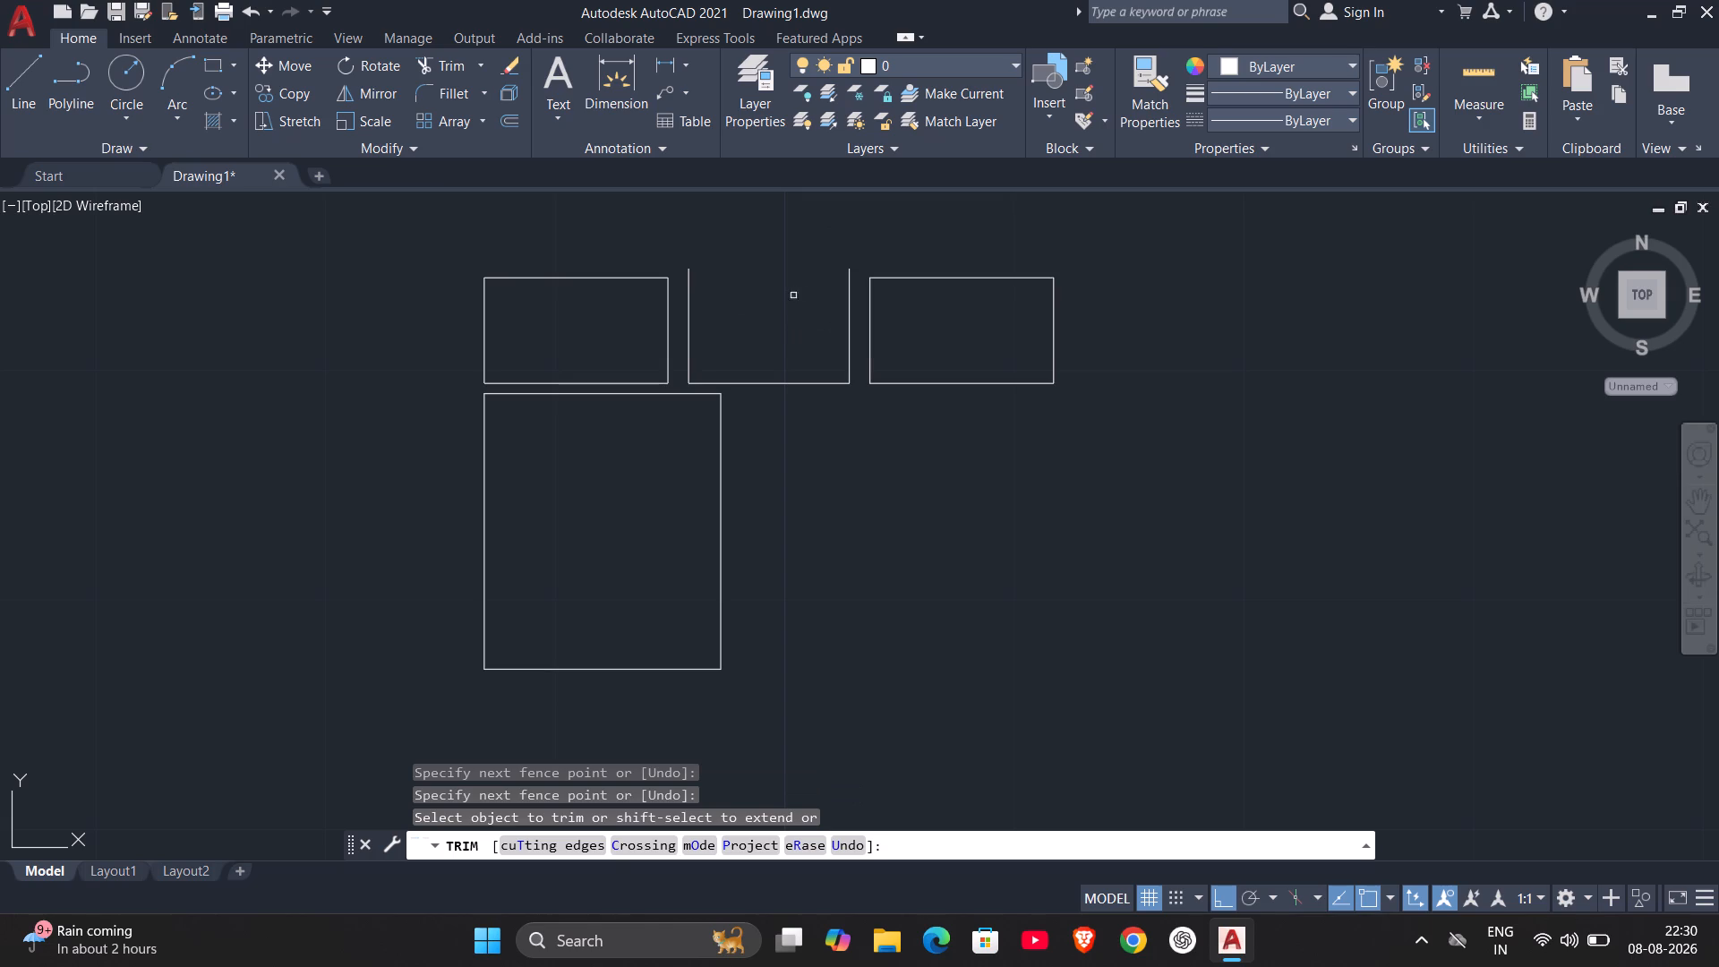
pyautogui.press('Escape')
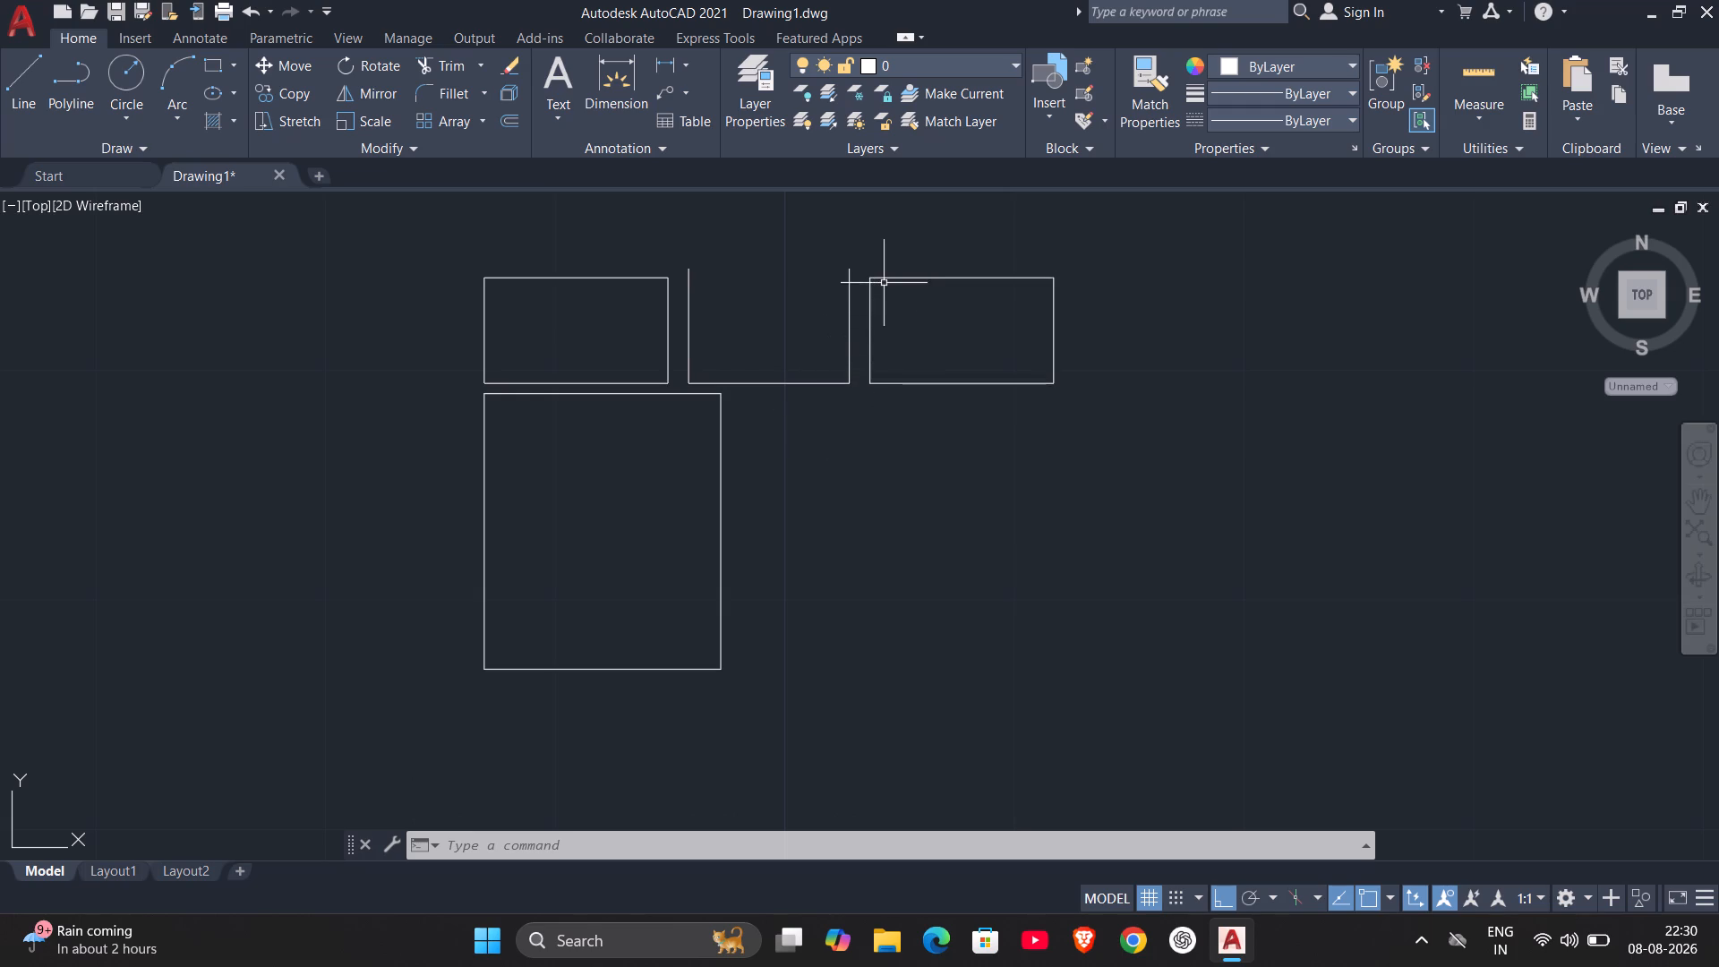
pyautogui.press('Escape')
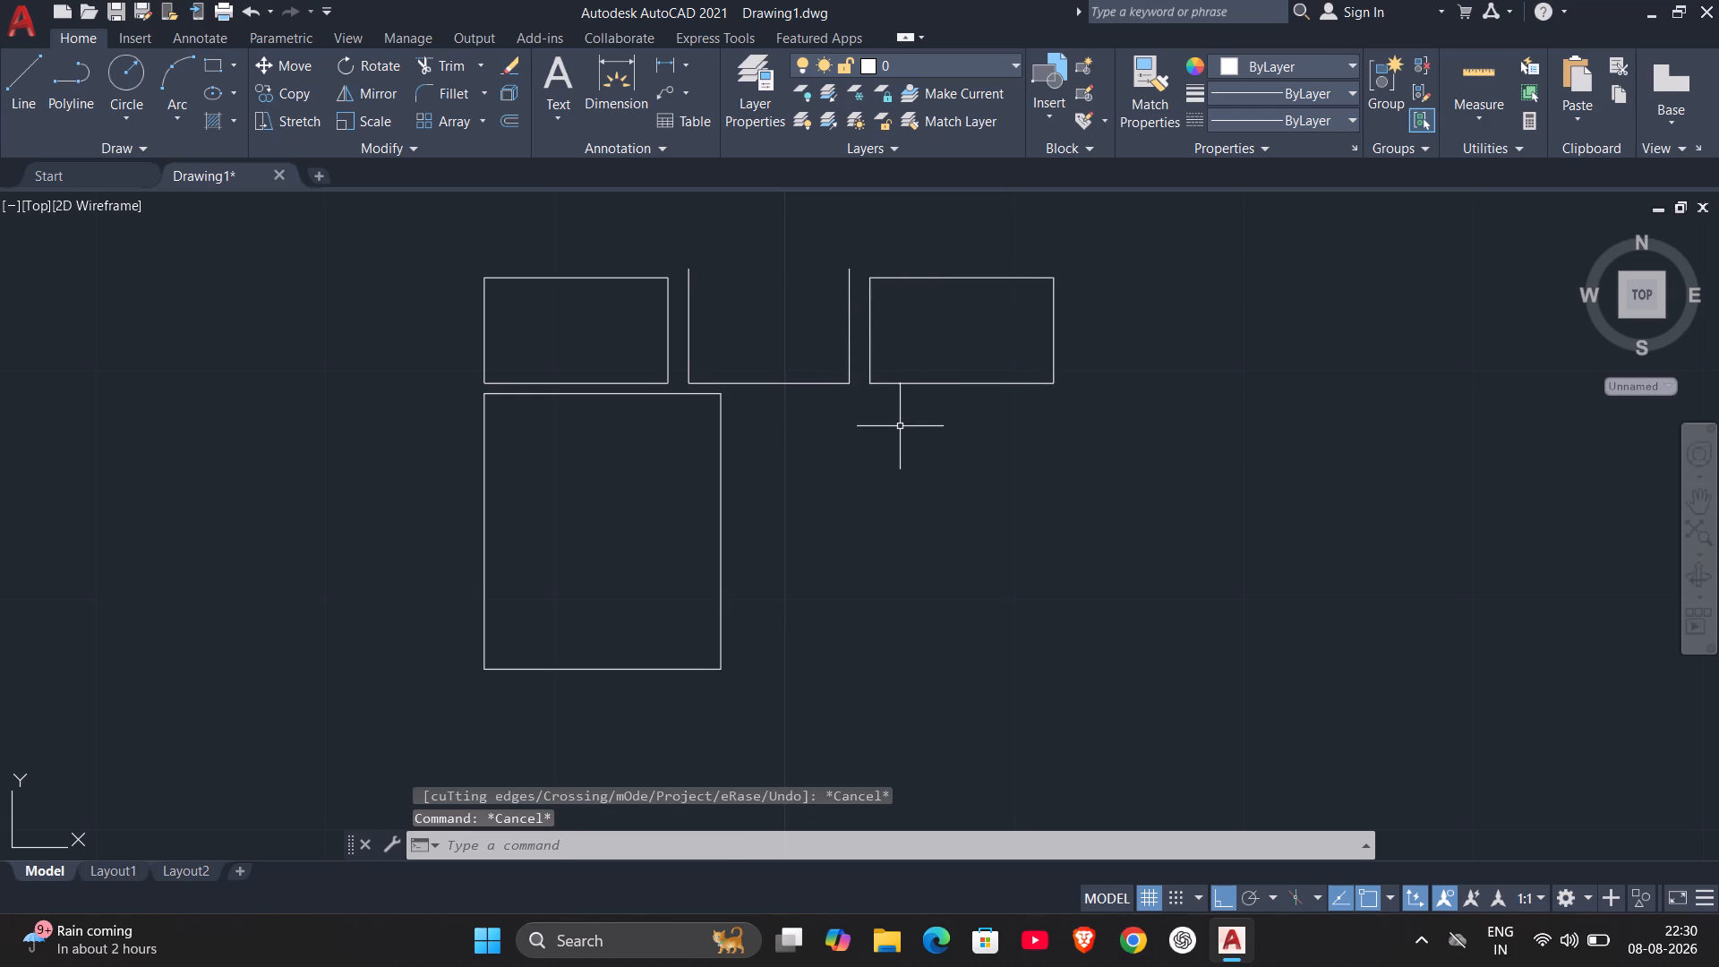
# Draw a rectangle with length 9.3 and width 12.0 via Dimensions, starting 0.45 below the third rectangle's lower-right corner, extending down and to the left.
pyautogui.moveTo(900, 426); pyautogui.dragTo(825, 428, button='middle')
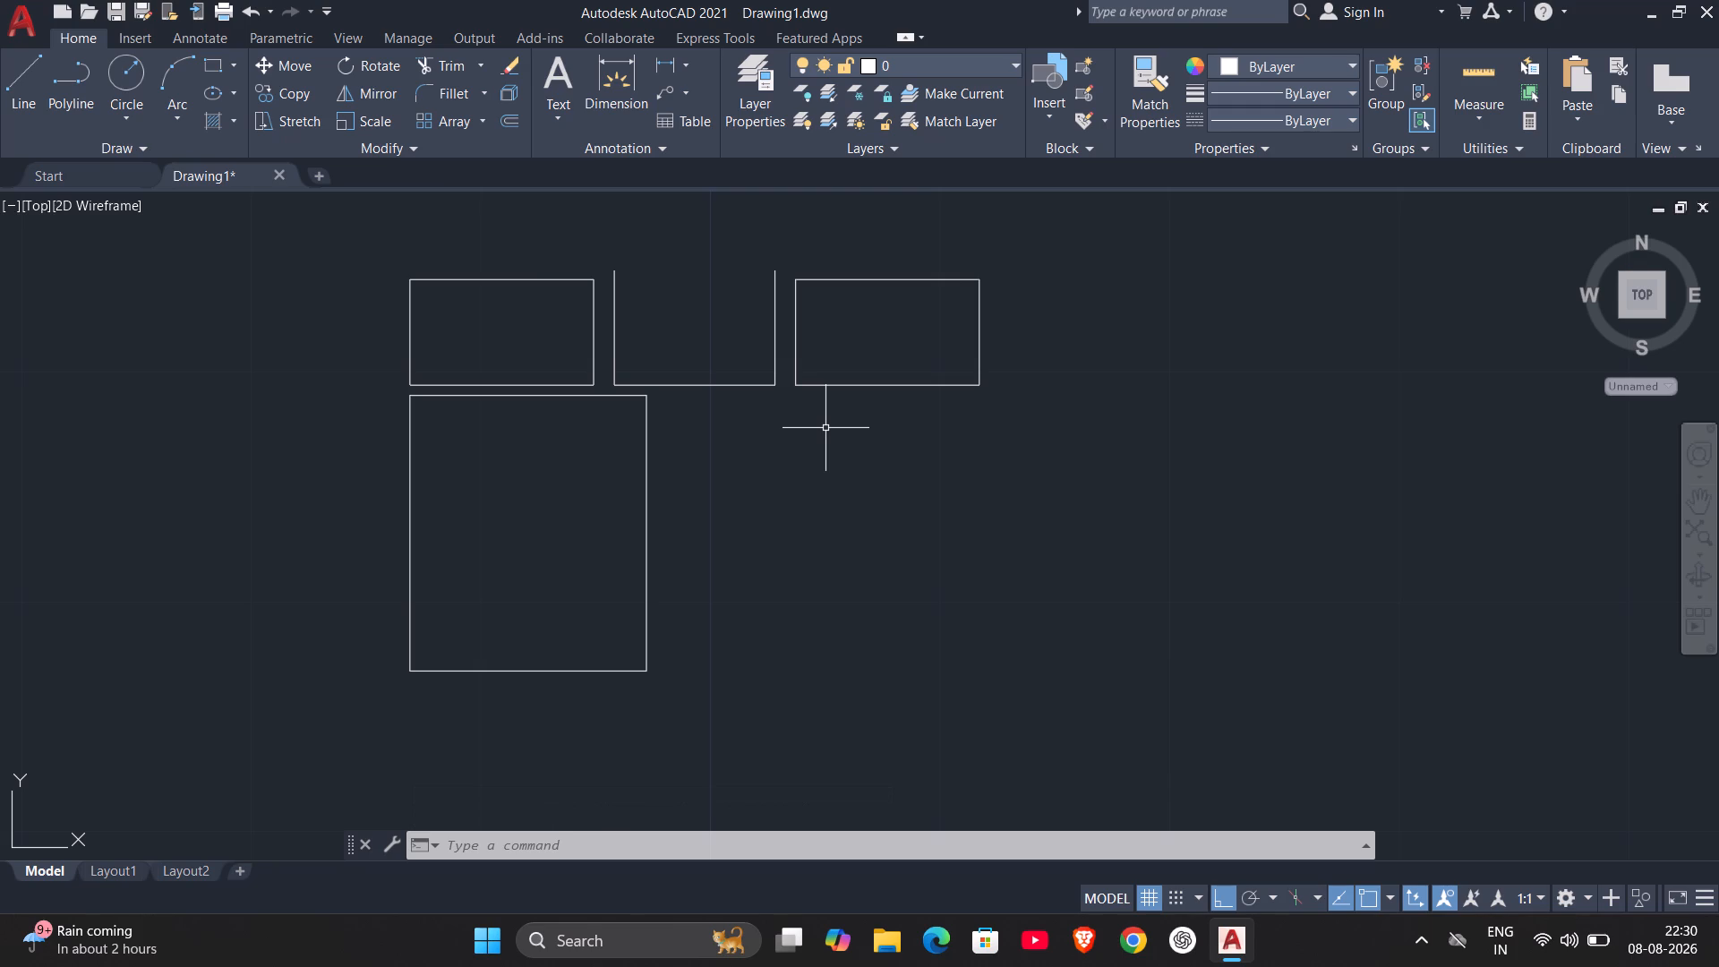
pyautogui.press('Escape')
pyautogui.write('REC')
pyautogui.press('Return')
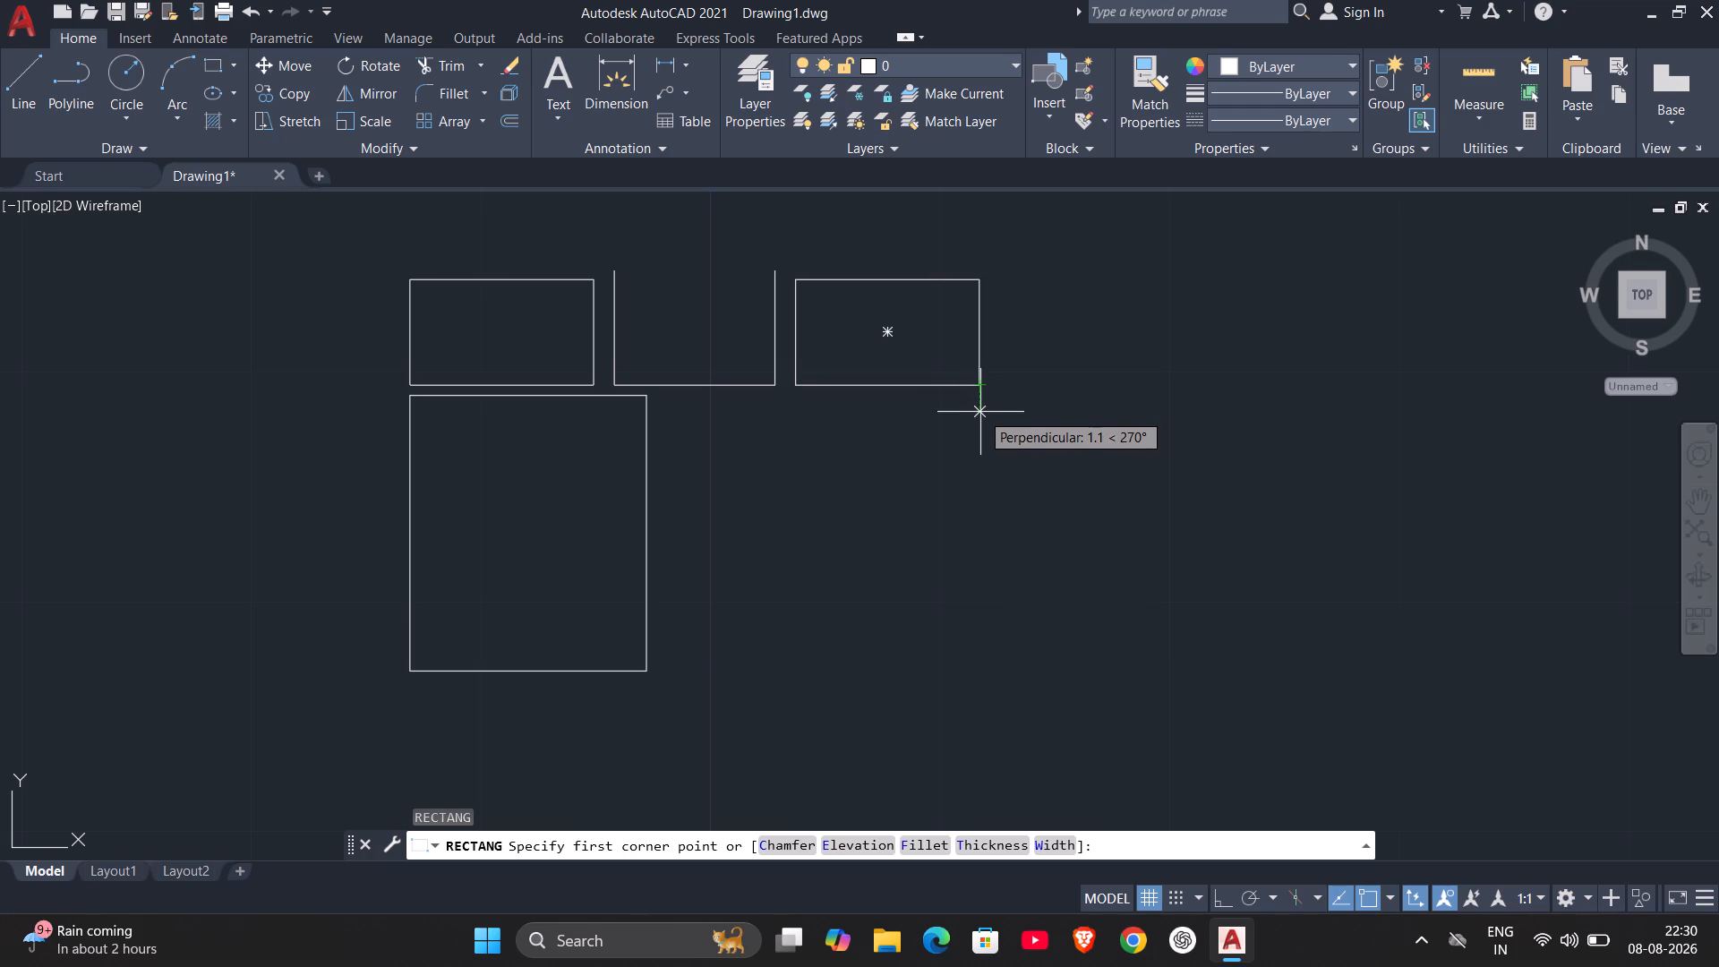
pyautogui.write('.45')
pyautogui.press('Return')
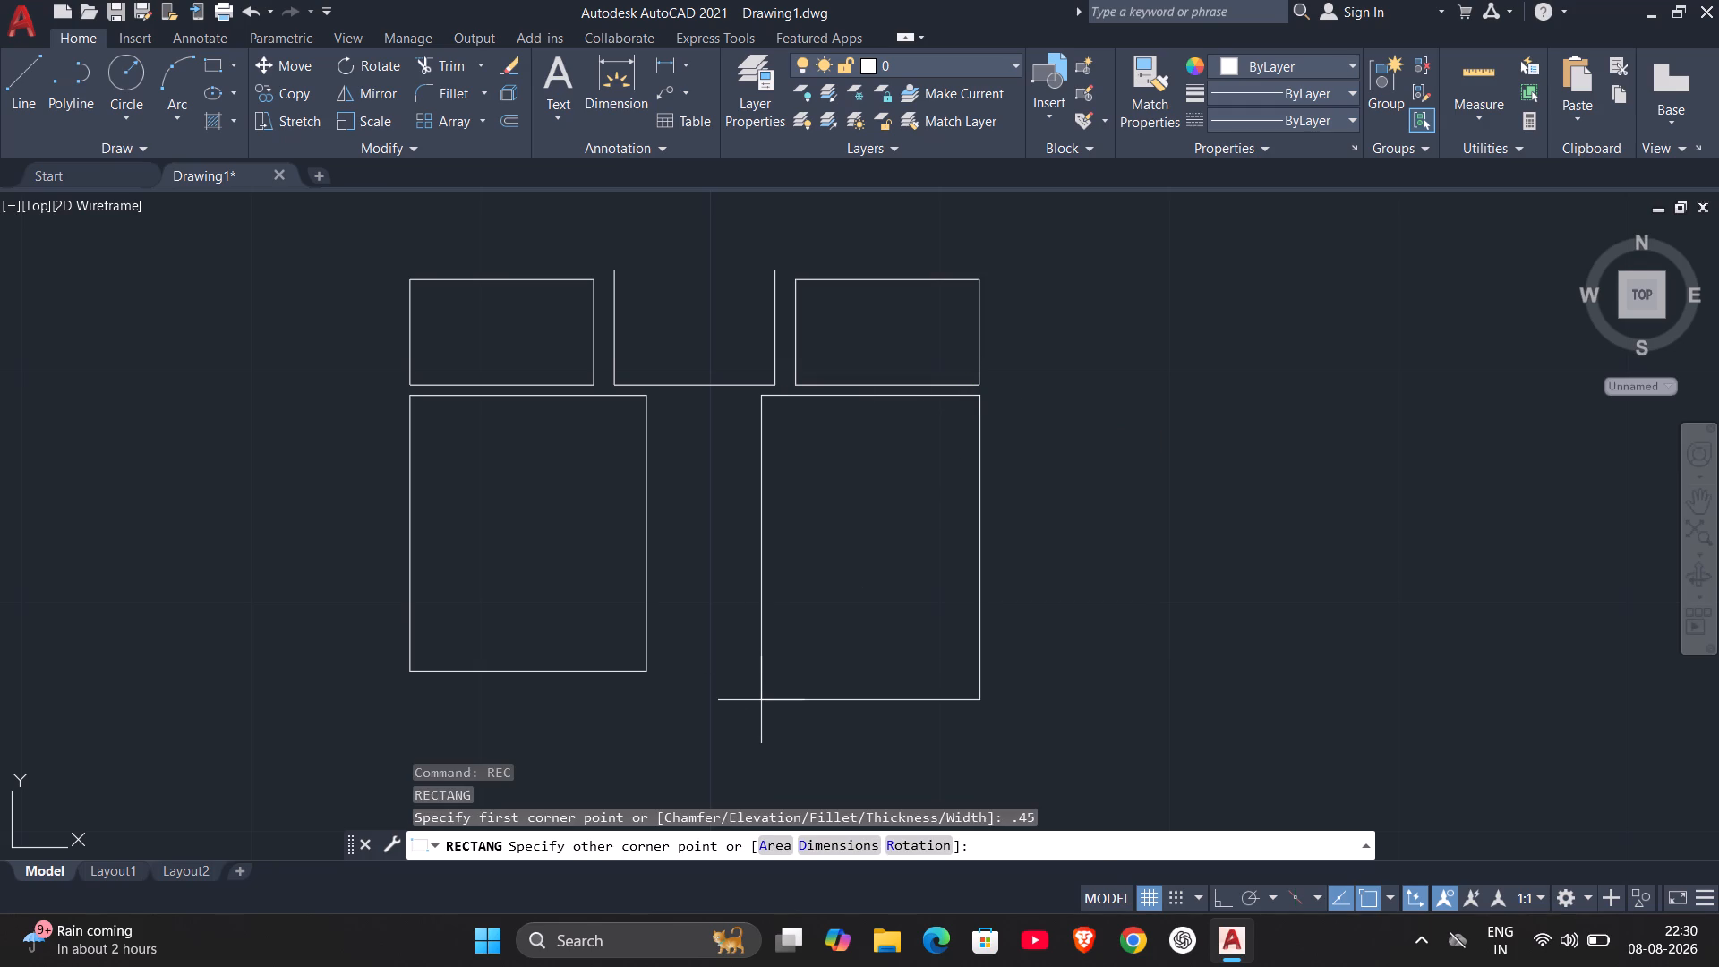
pyautogui.press('d')
pyautogui.press('Return')
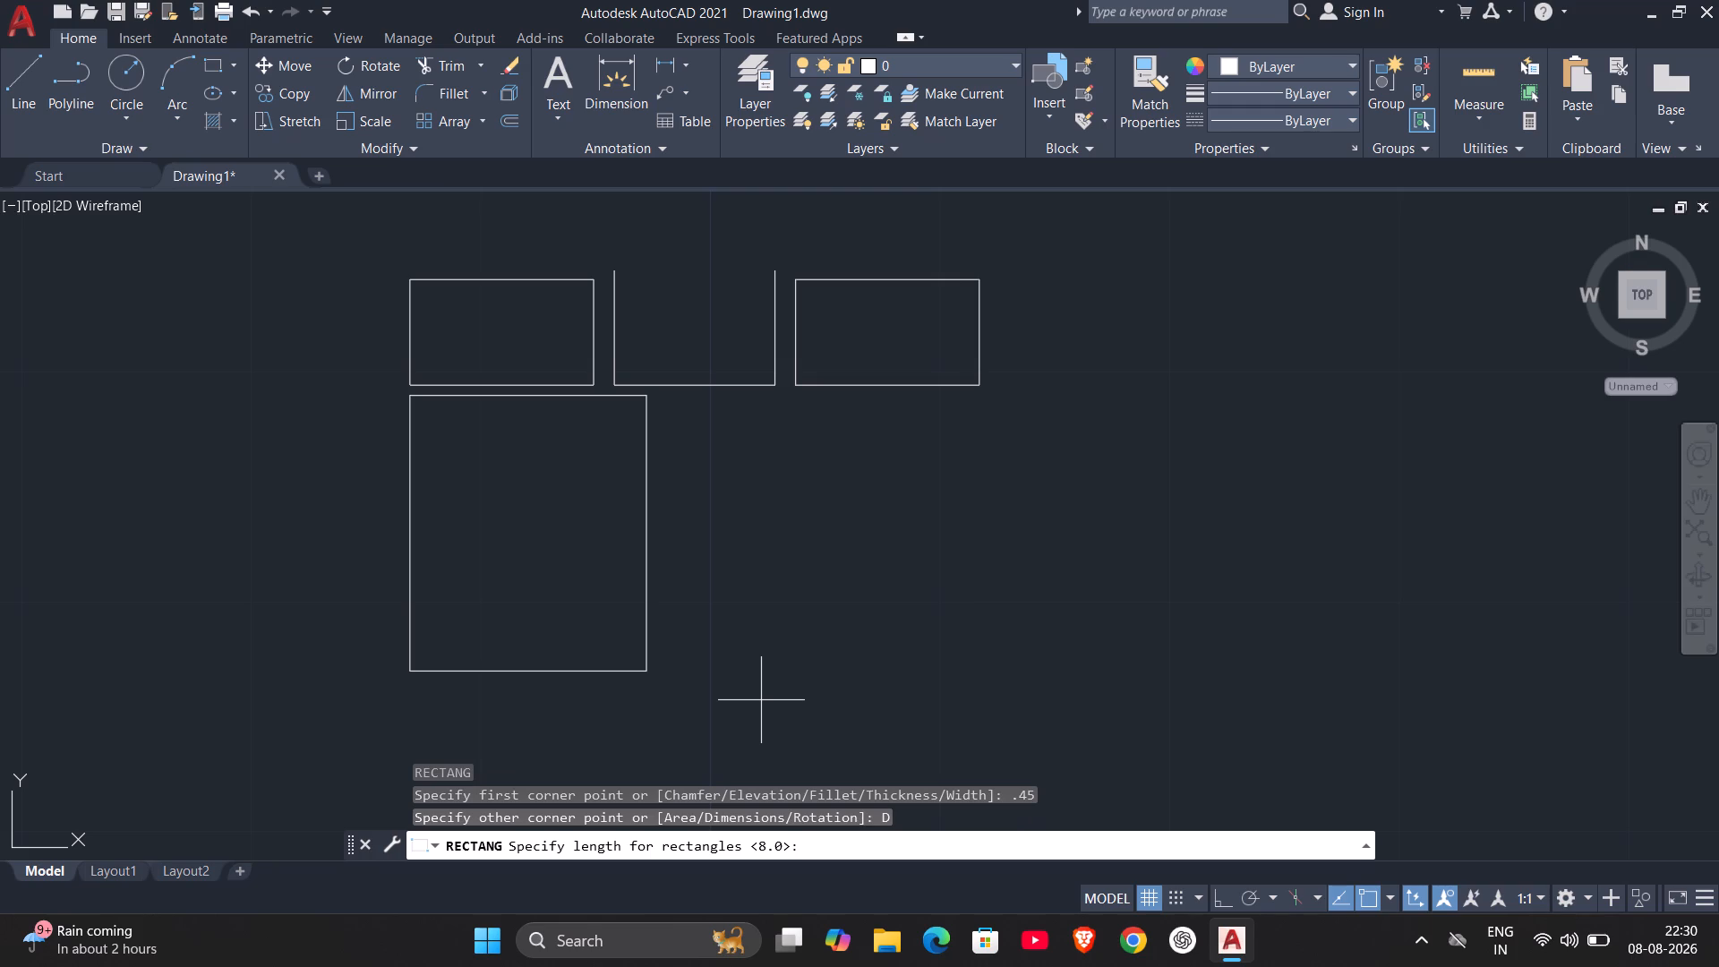
pyautogui.write('9.')
pyautogui.press('3')
pyautogui.press('Return')
pyautogui.write('12')
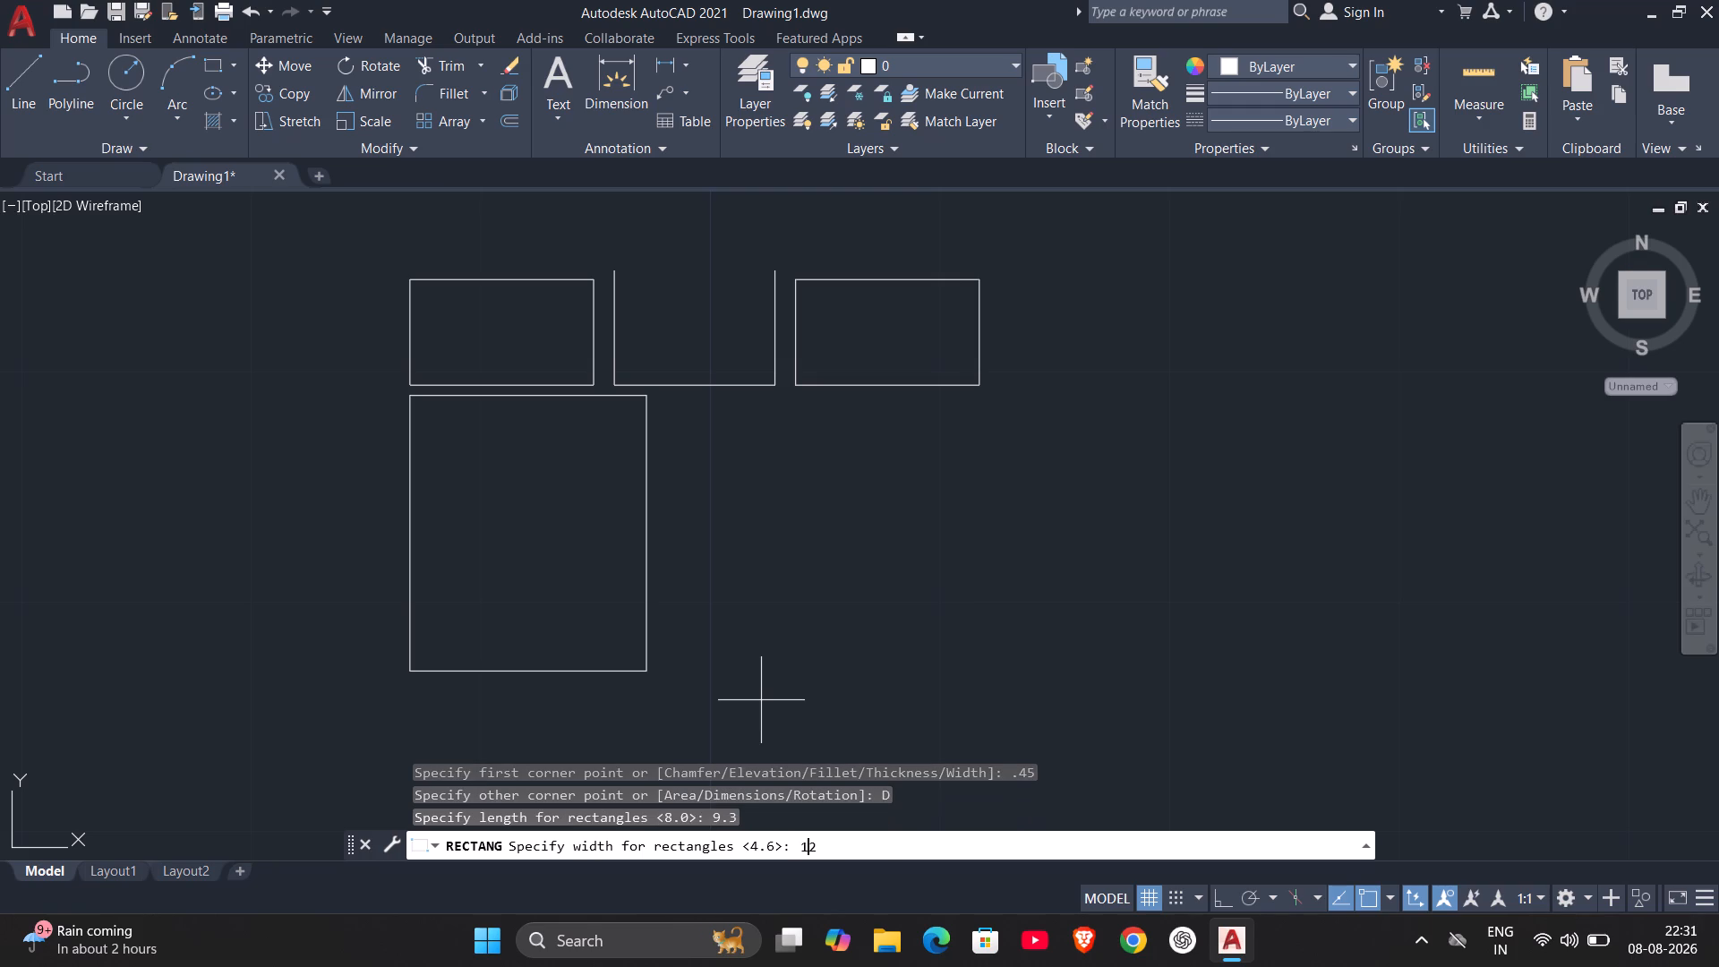
pyautogui.write('.0')
pyautogui.press('Return')
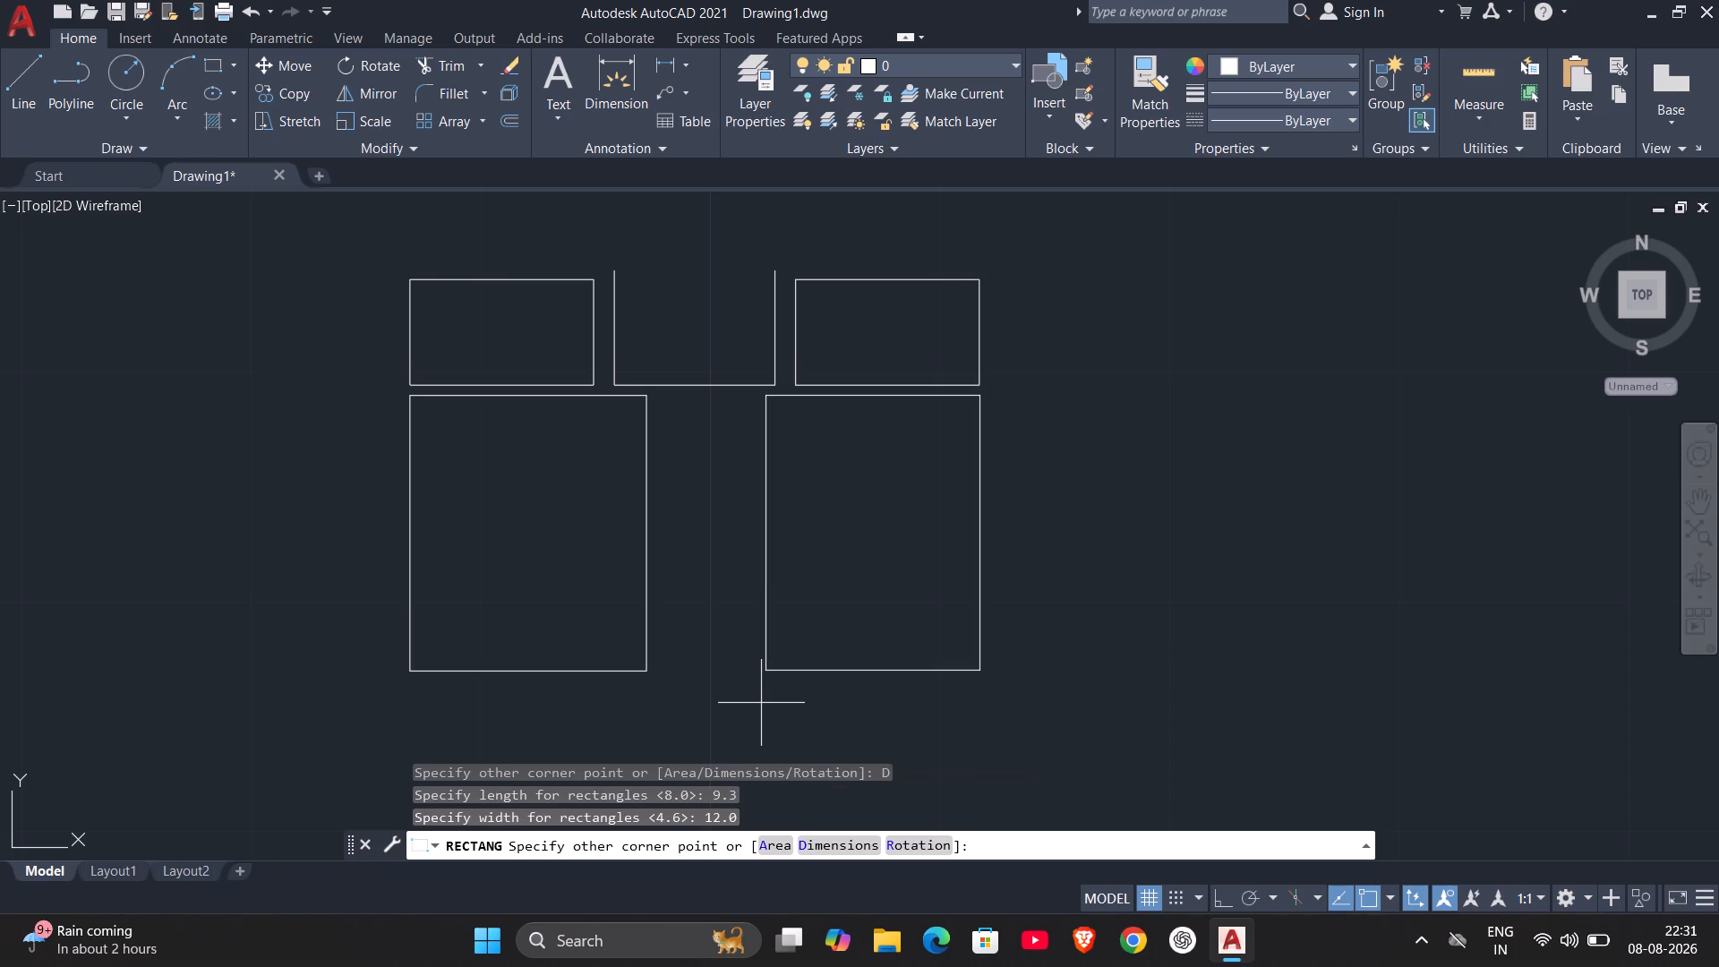
pyautogui.click(761, 703)
# Check the new lower-right rectangle with the quick Measure tool.
pyautogui.moveTo(864, 477); pyautogui.dragTo(921, 419, button='middle')
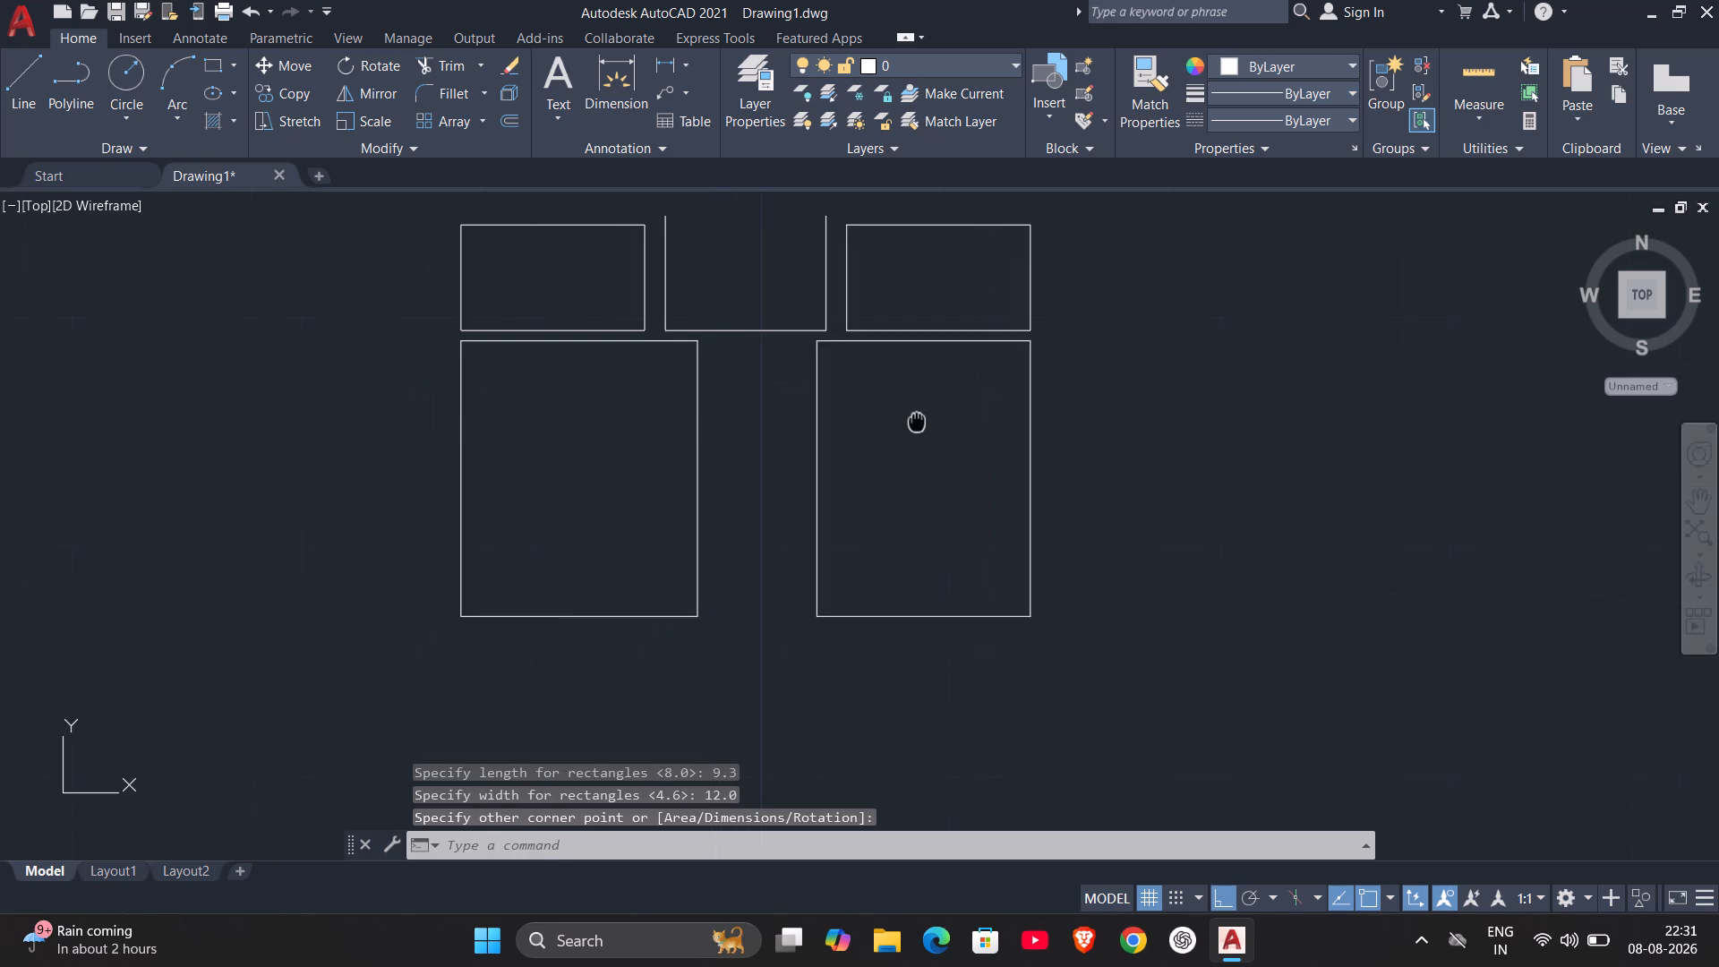
pyautogui.moveTo(921, 419); pyautogui.dragTo(1007, 491, button='middle')
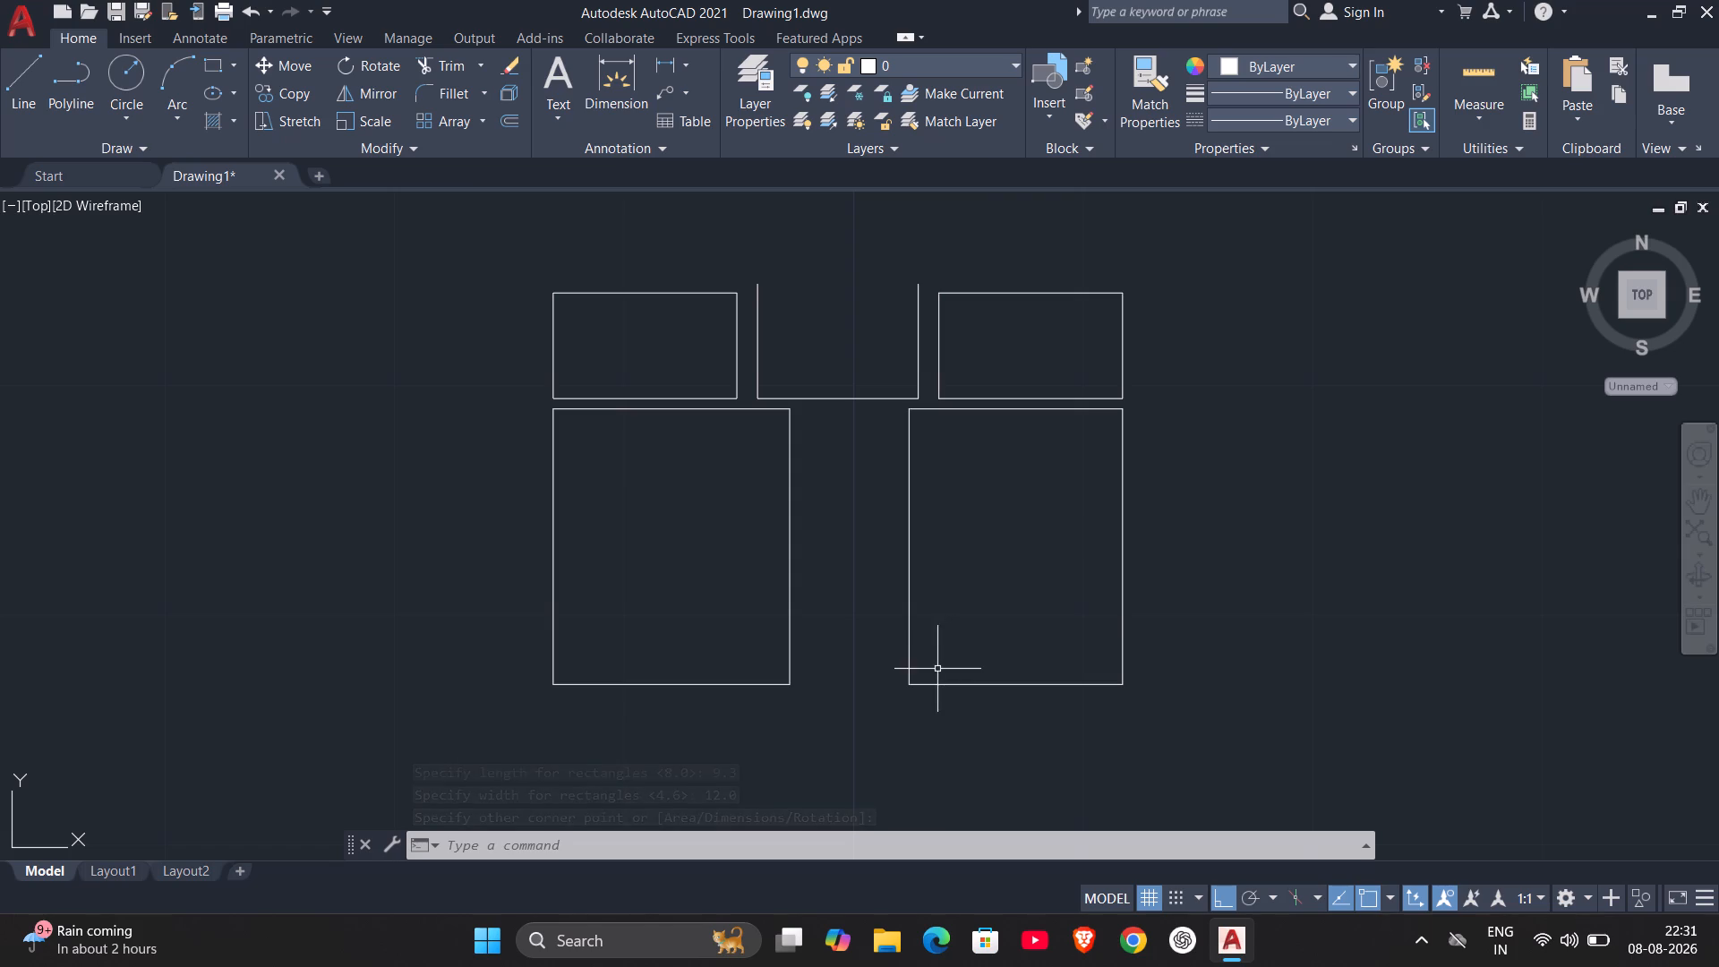
pyautogui.click(1469, 64)
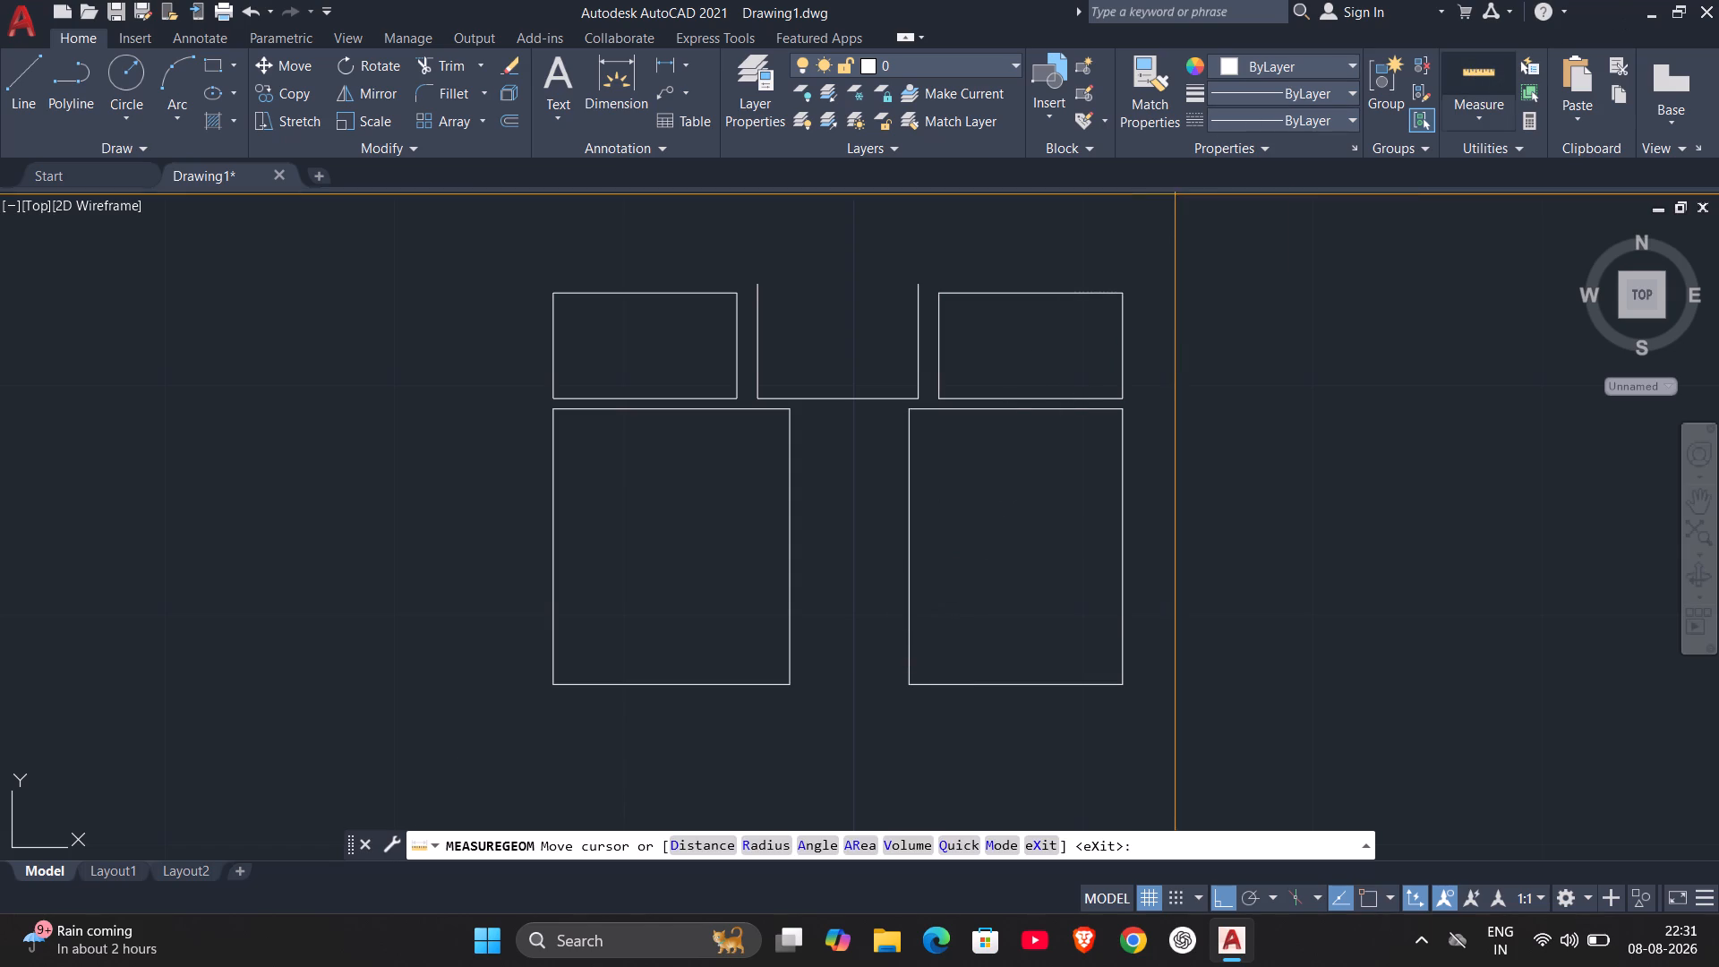
pyautogui.press('Escape')
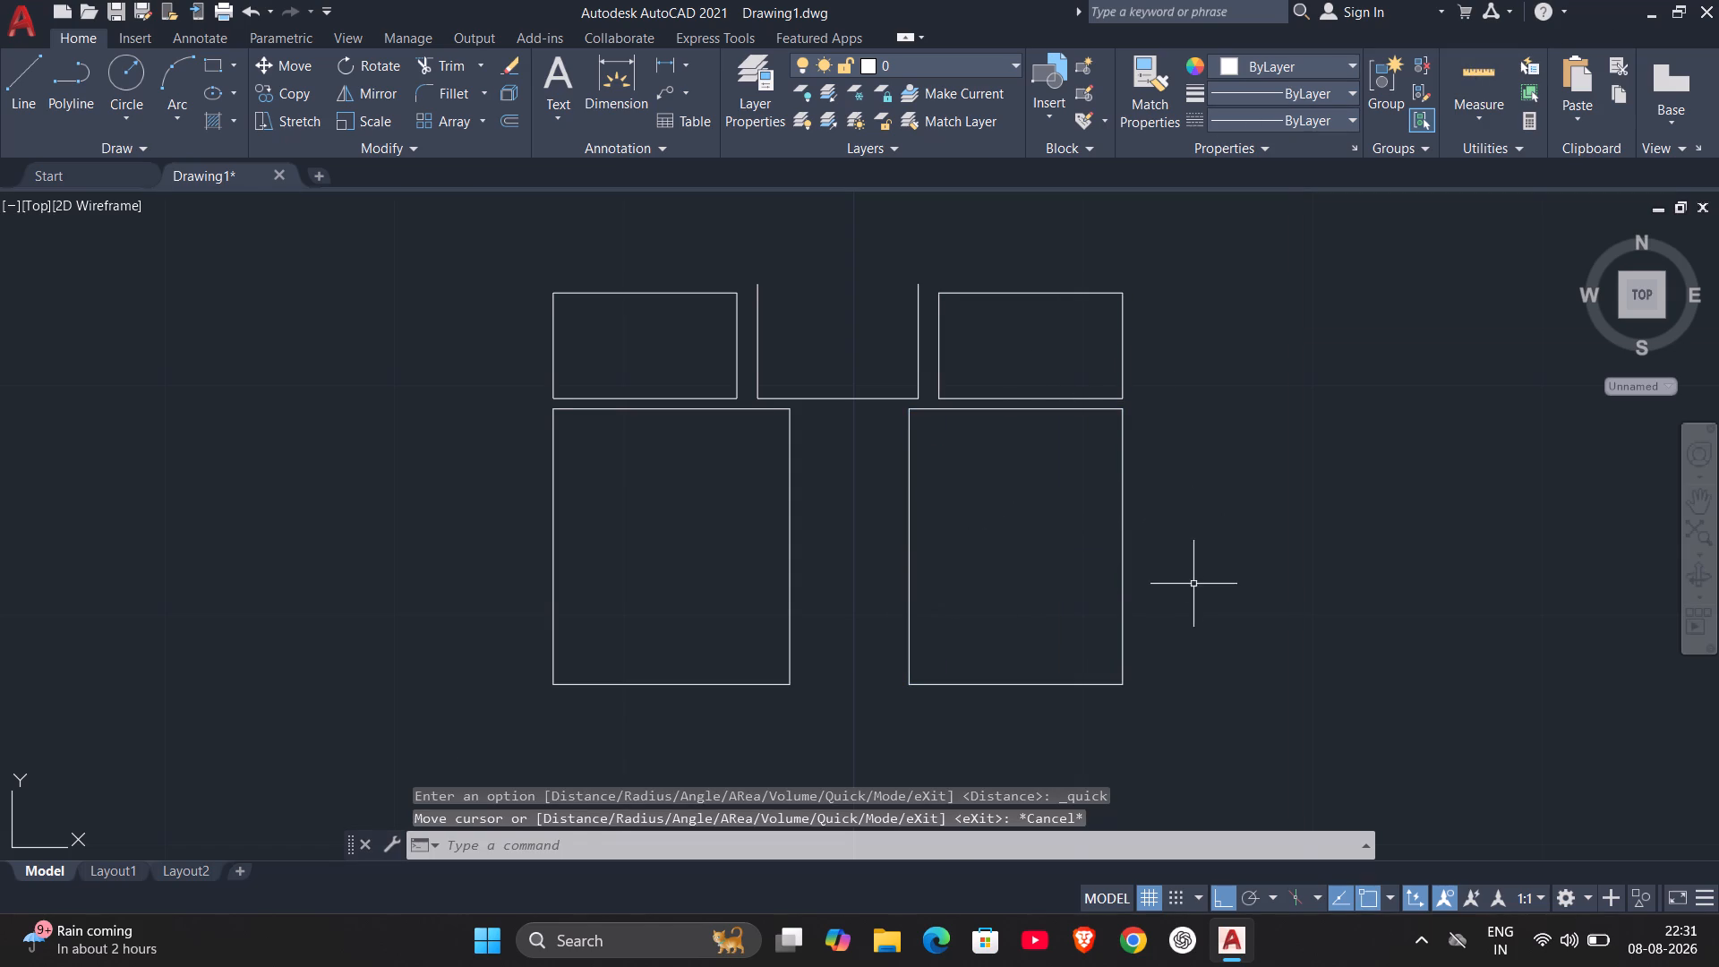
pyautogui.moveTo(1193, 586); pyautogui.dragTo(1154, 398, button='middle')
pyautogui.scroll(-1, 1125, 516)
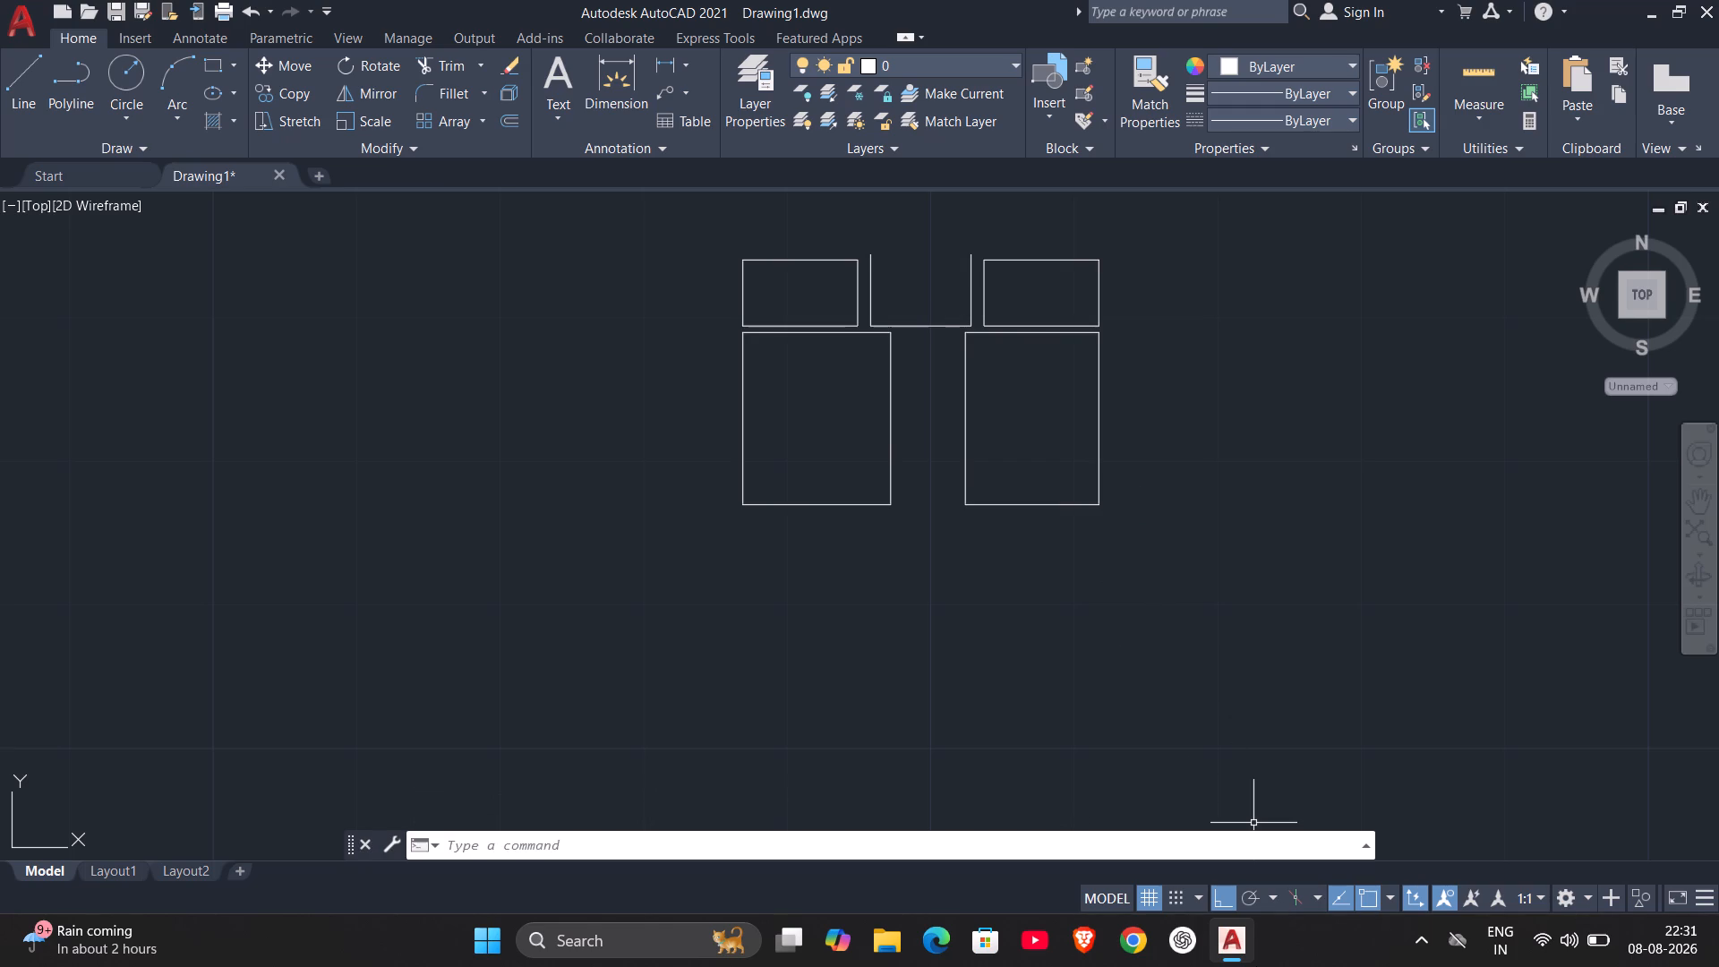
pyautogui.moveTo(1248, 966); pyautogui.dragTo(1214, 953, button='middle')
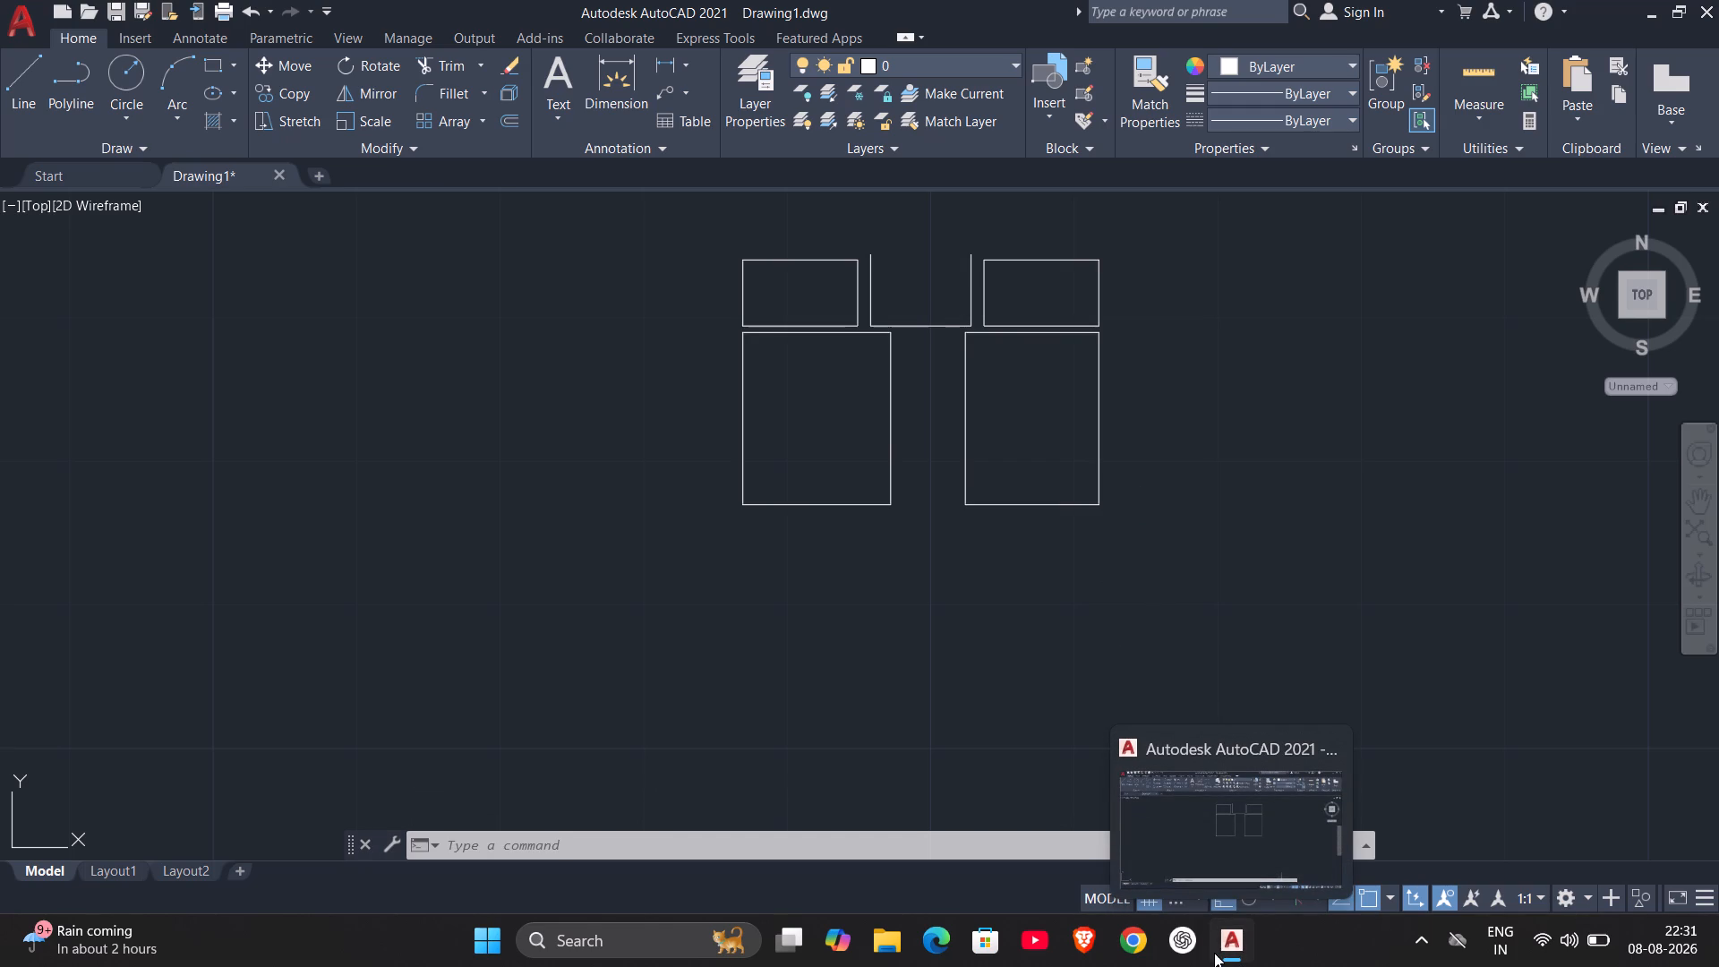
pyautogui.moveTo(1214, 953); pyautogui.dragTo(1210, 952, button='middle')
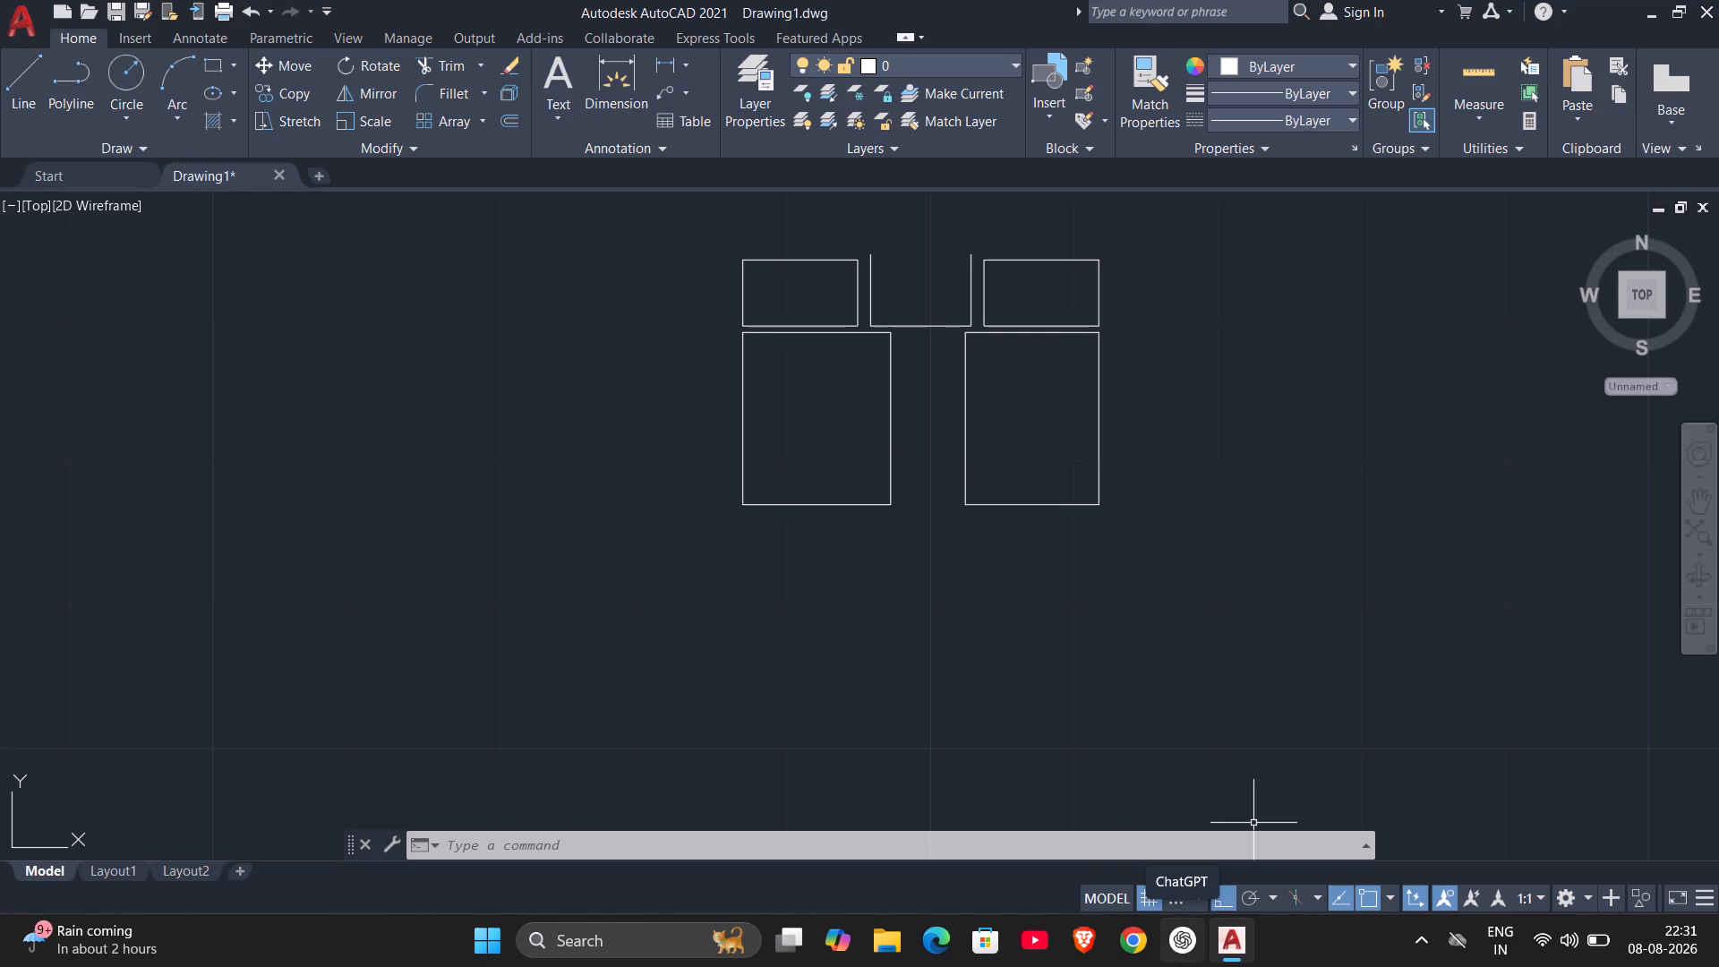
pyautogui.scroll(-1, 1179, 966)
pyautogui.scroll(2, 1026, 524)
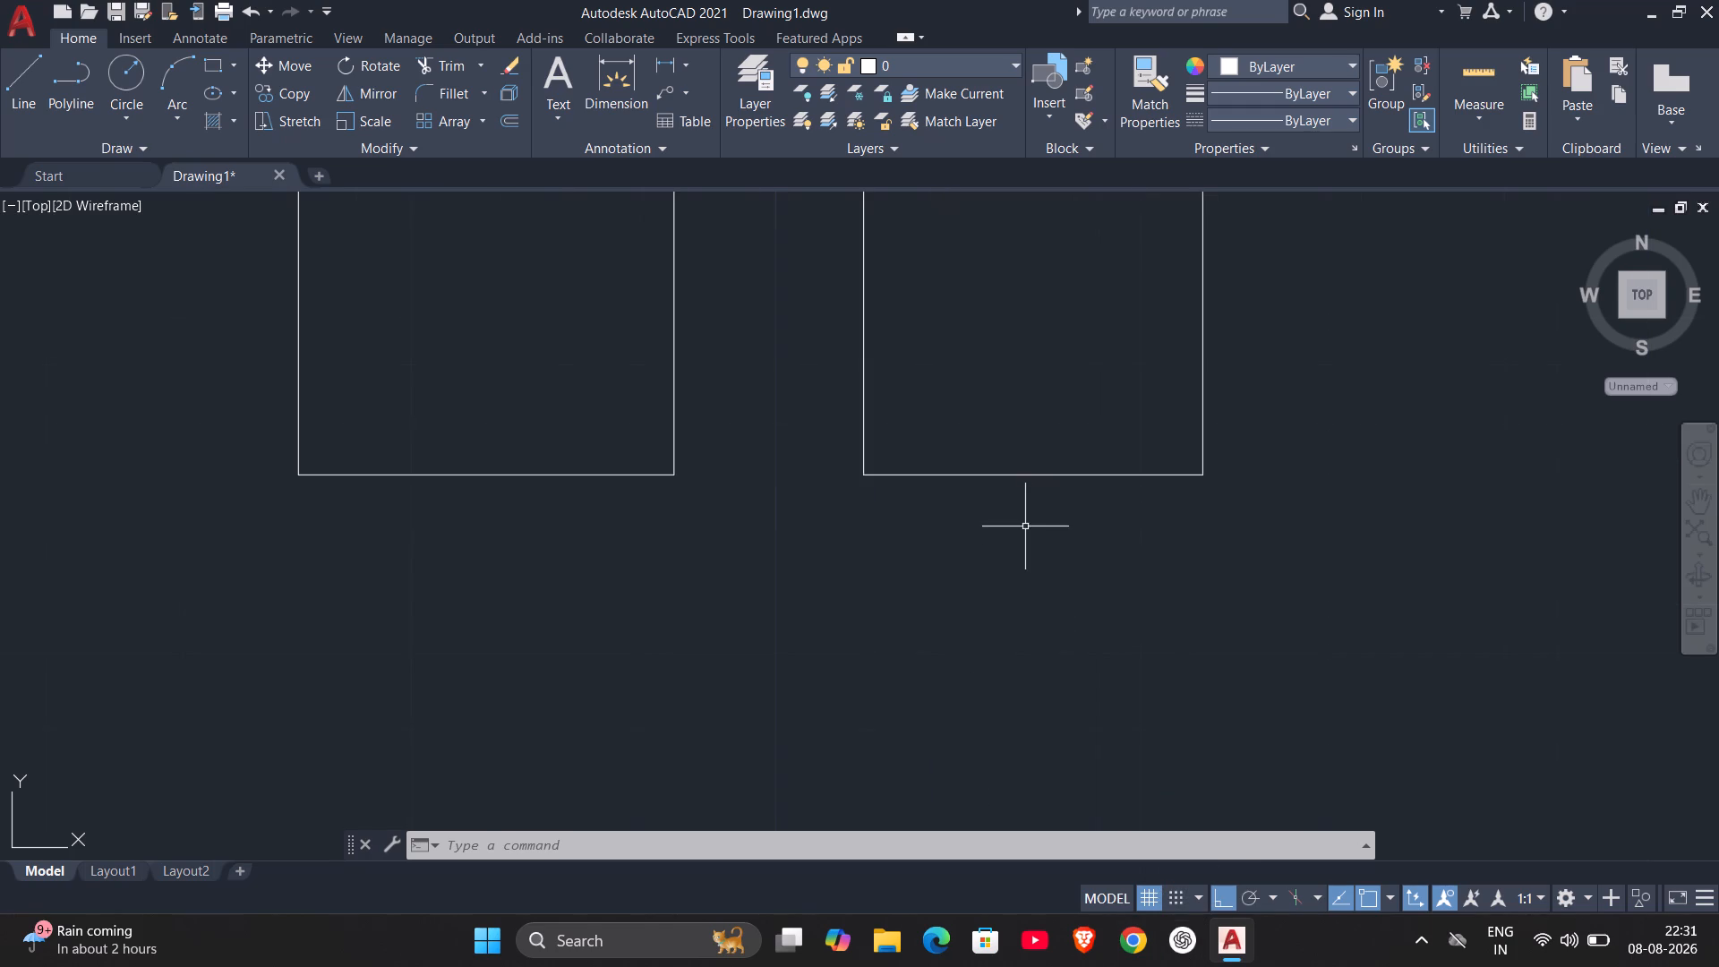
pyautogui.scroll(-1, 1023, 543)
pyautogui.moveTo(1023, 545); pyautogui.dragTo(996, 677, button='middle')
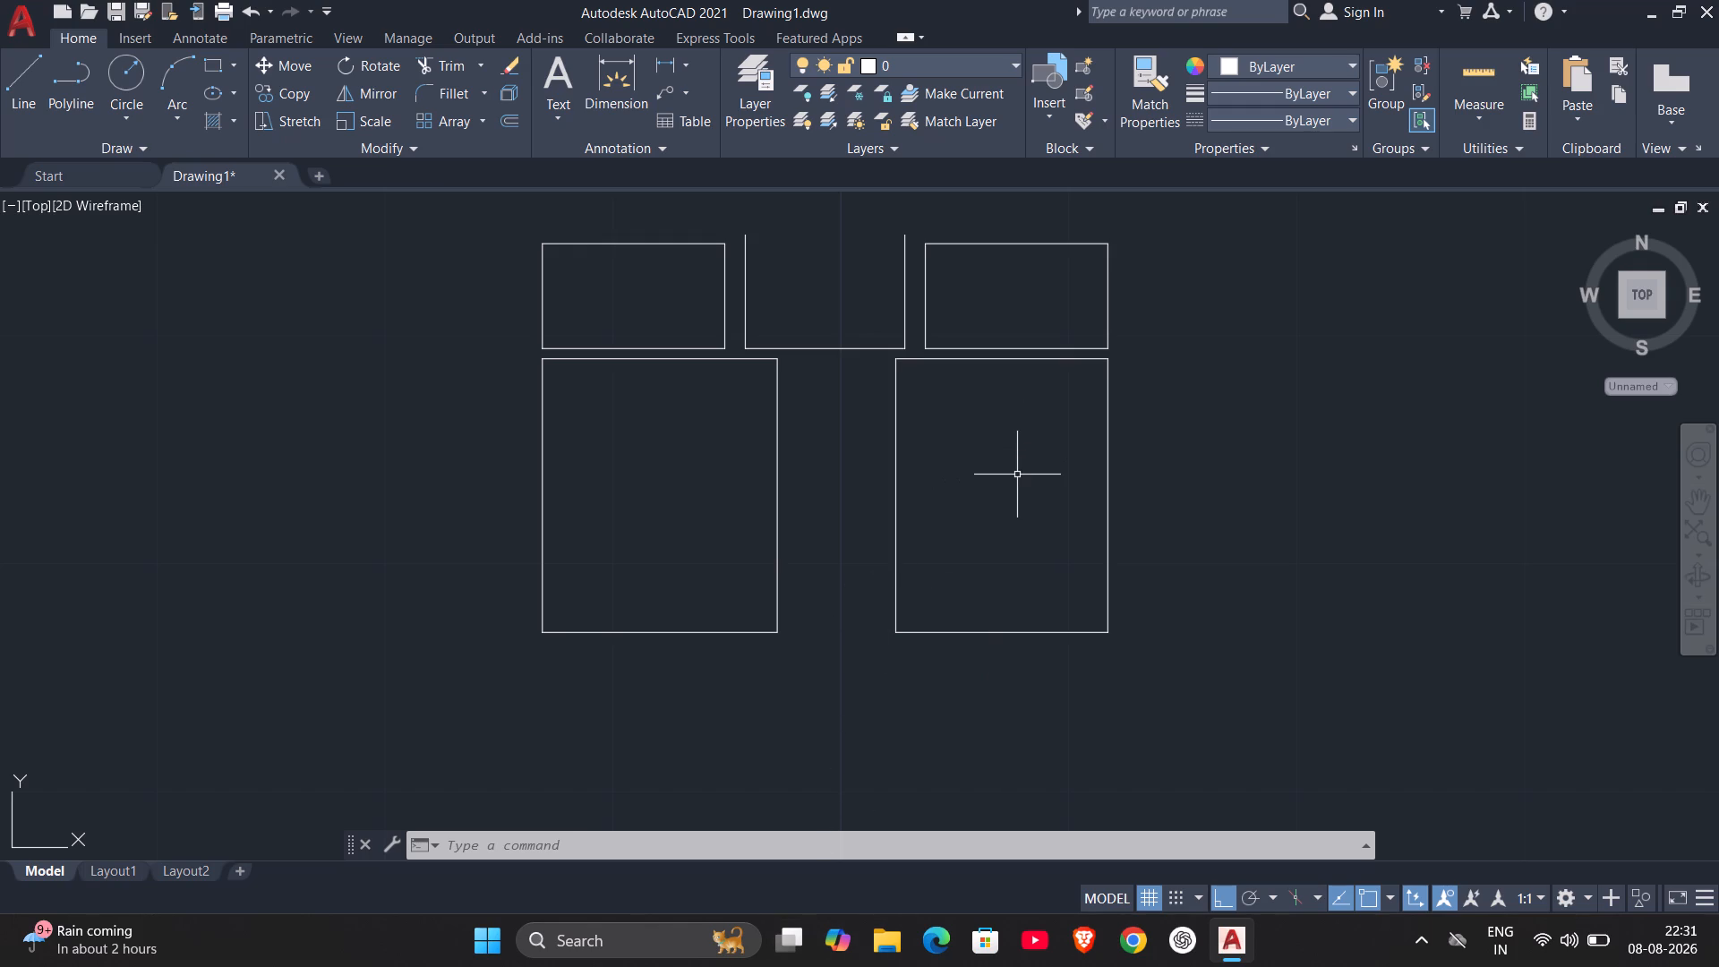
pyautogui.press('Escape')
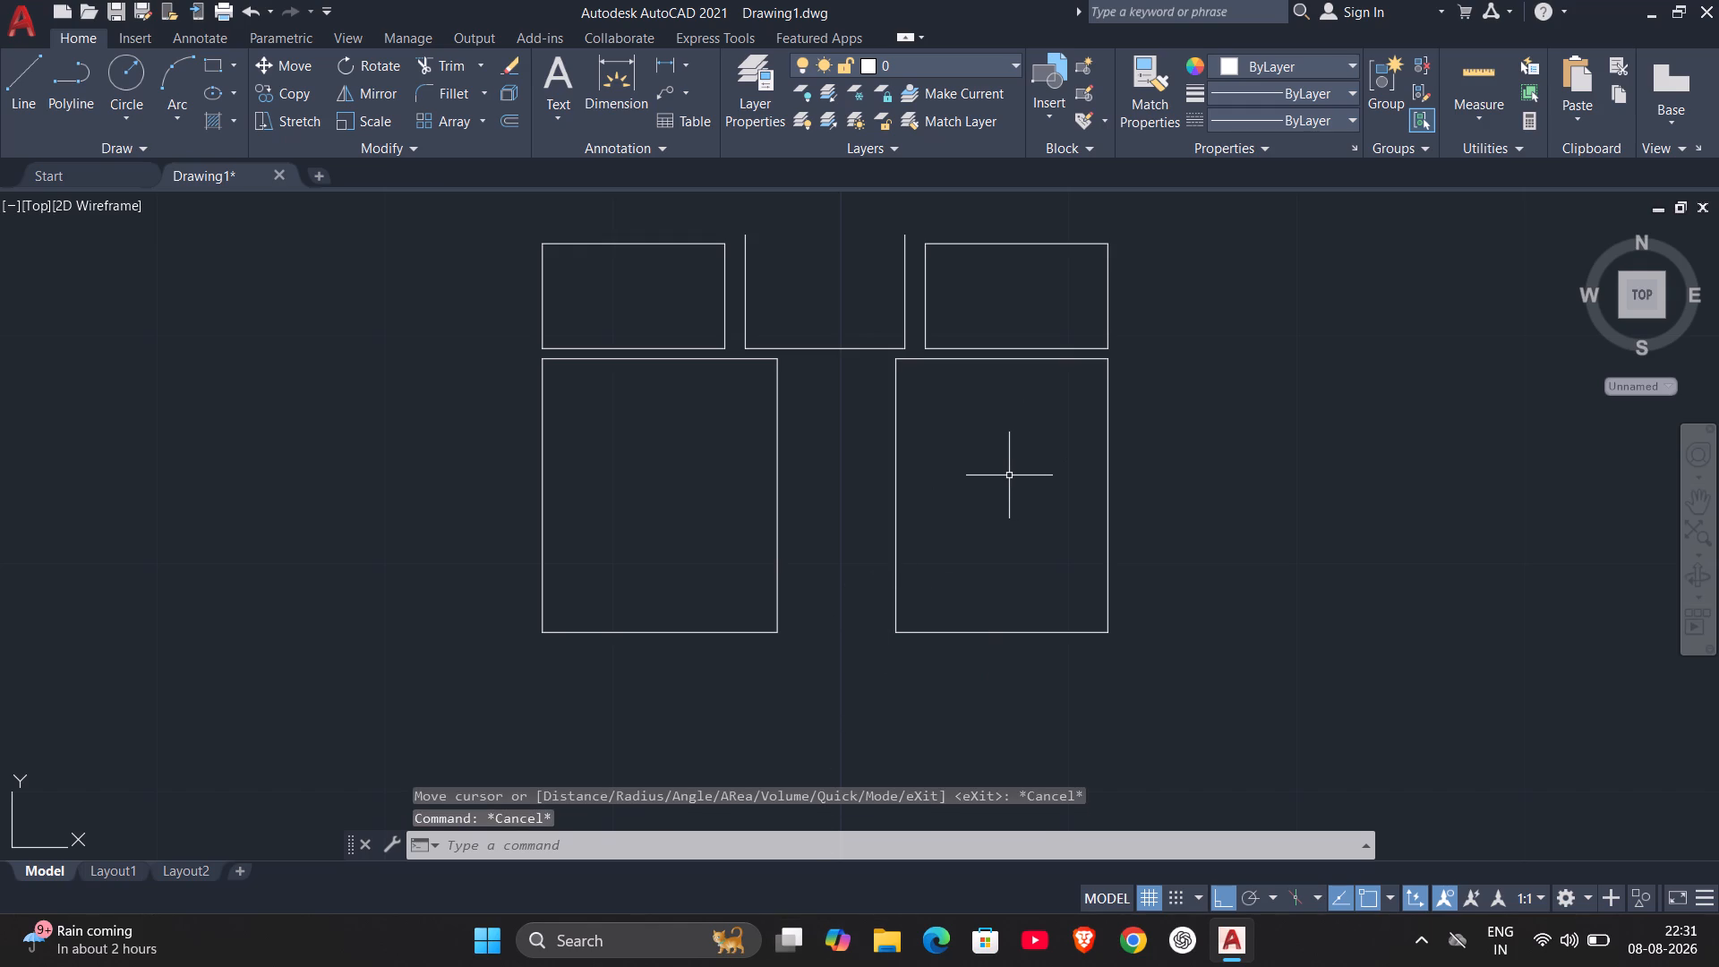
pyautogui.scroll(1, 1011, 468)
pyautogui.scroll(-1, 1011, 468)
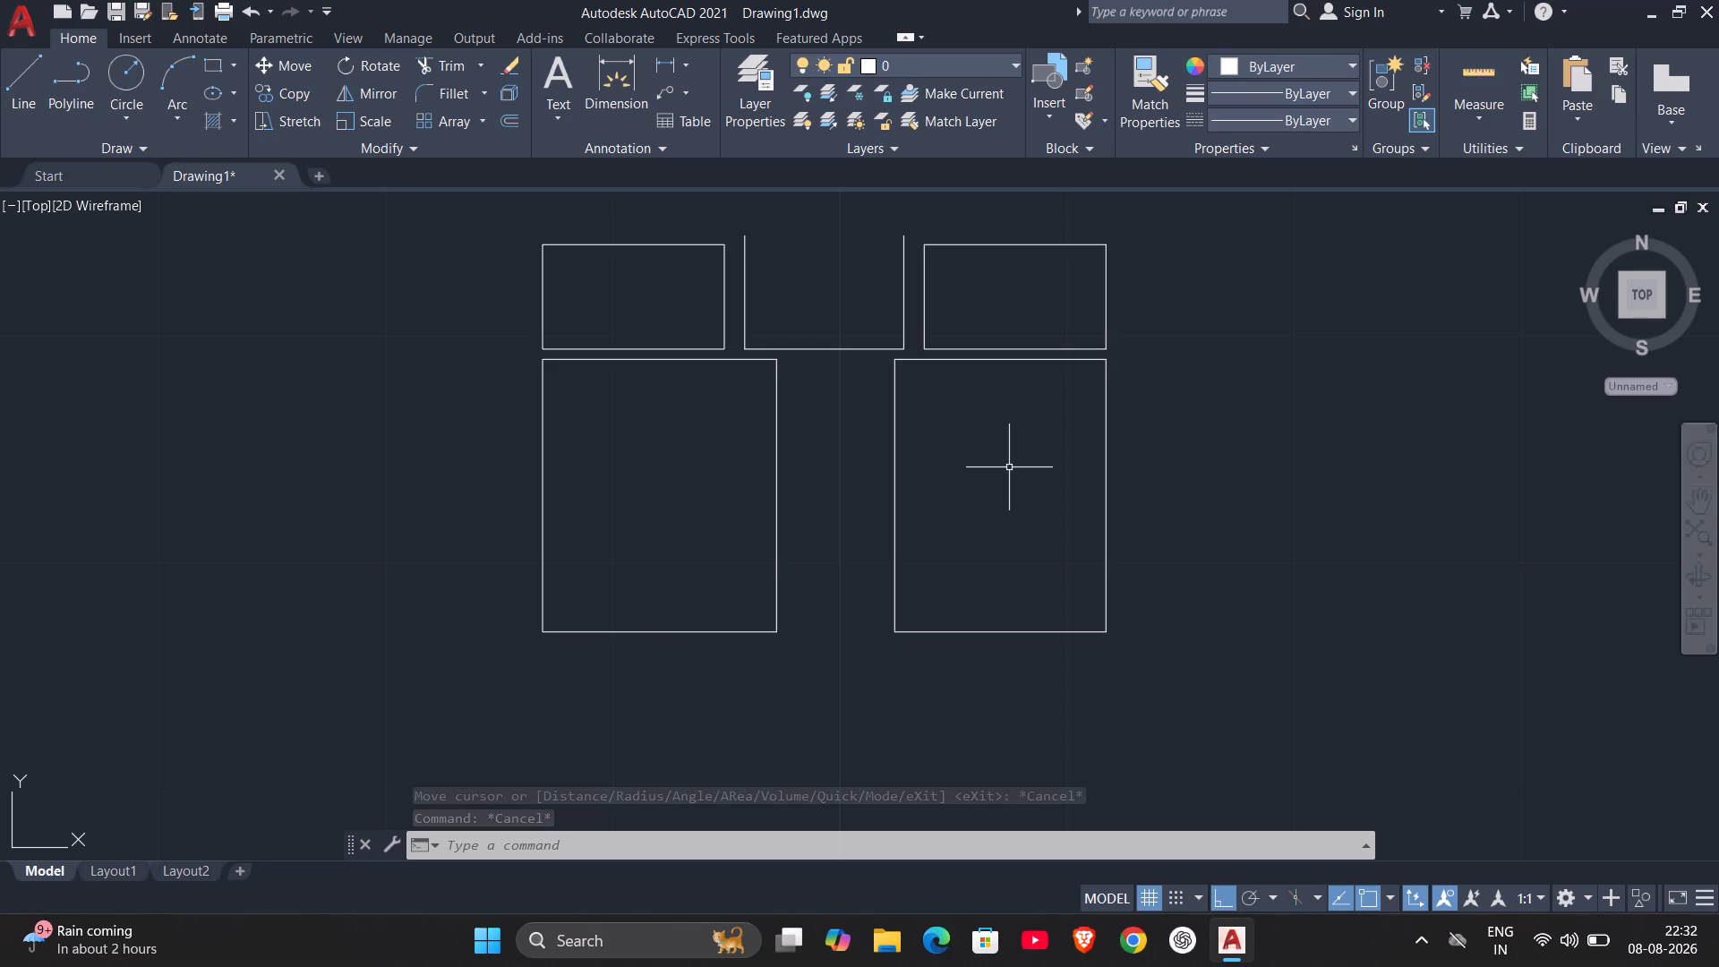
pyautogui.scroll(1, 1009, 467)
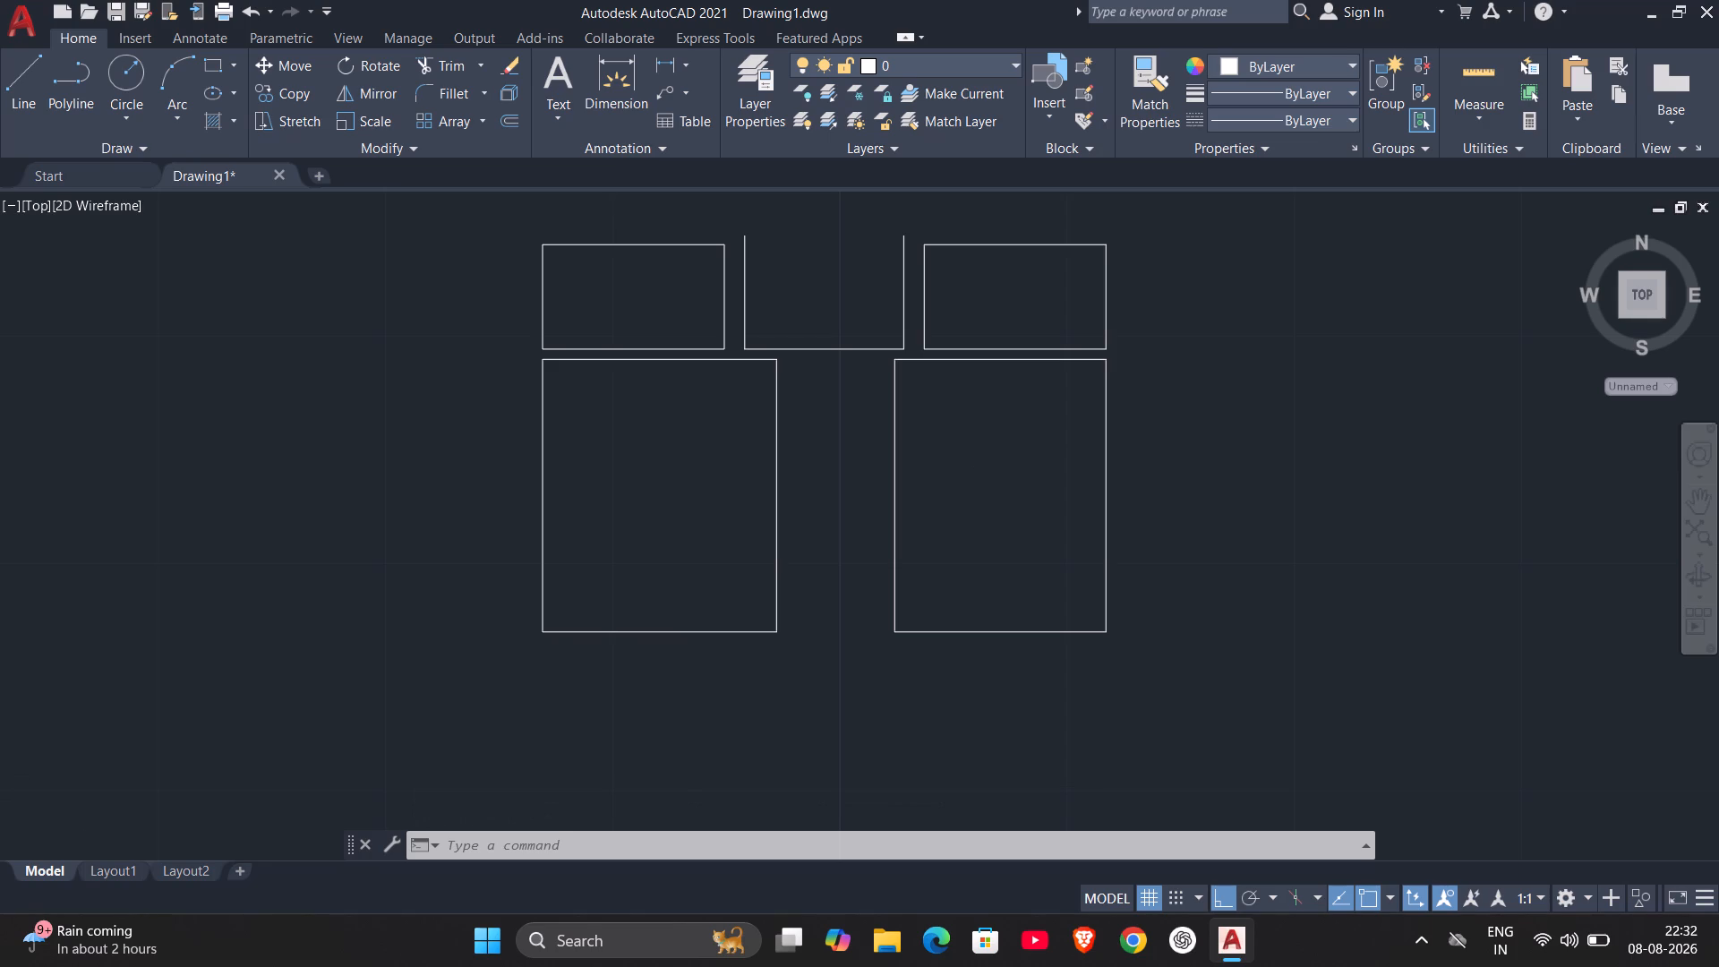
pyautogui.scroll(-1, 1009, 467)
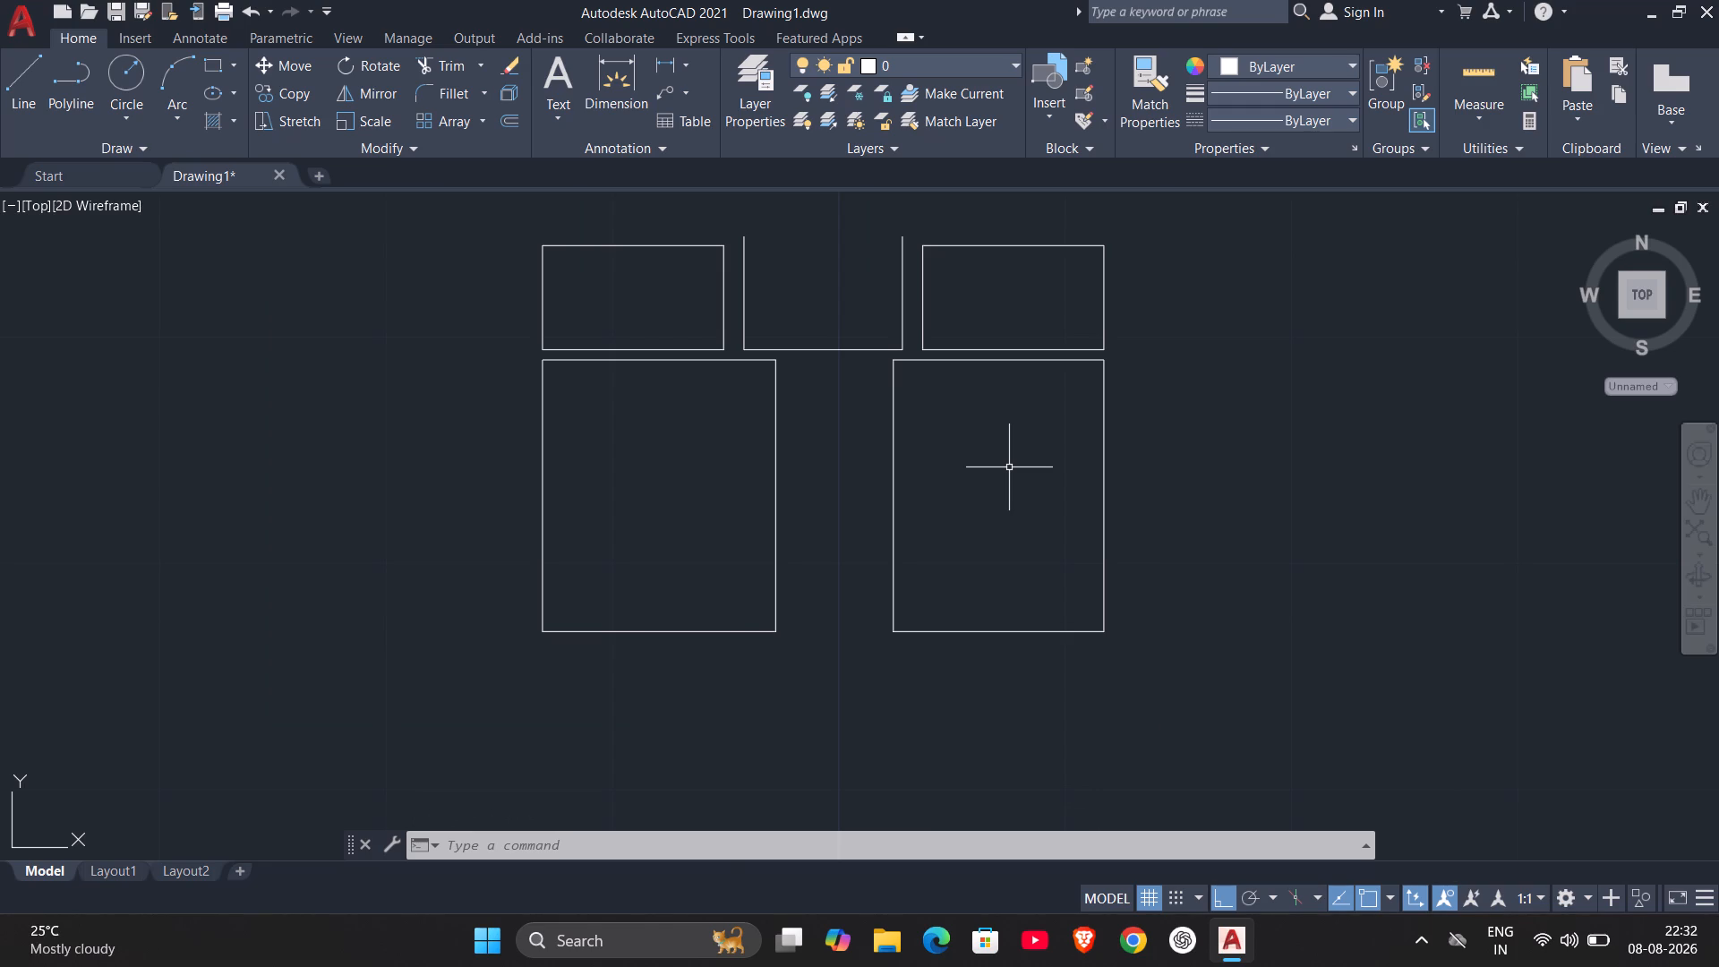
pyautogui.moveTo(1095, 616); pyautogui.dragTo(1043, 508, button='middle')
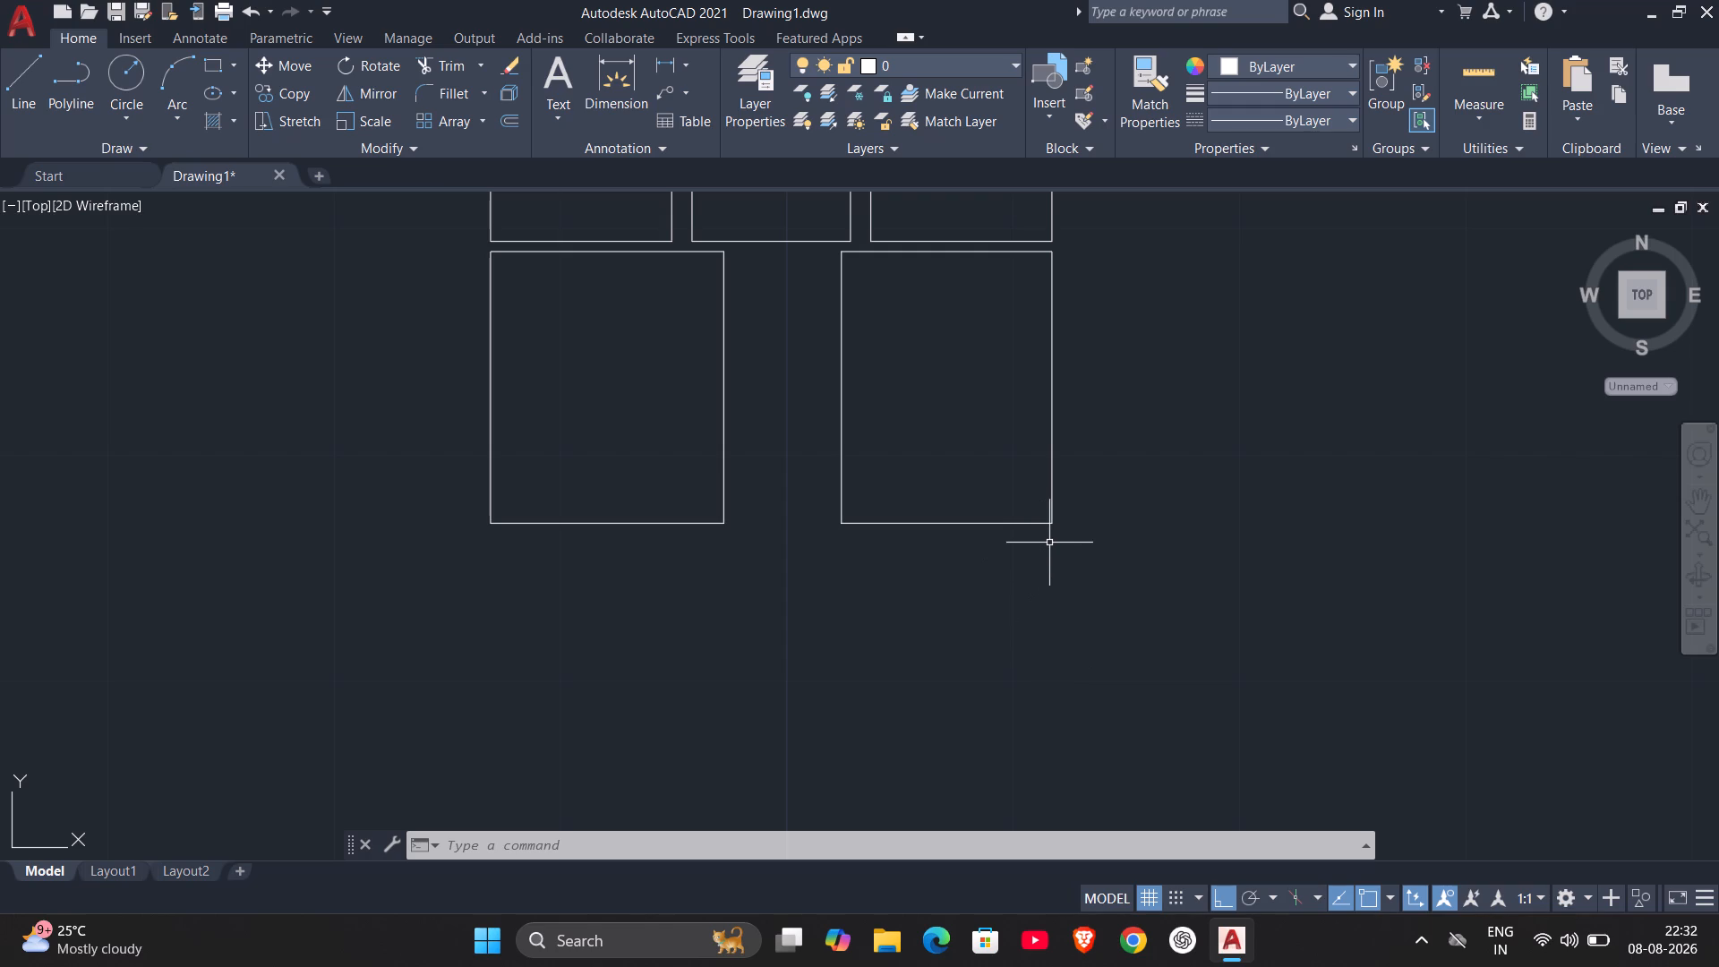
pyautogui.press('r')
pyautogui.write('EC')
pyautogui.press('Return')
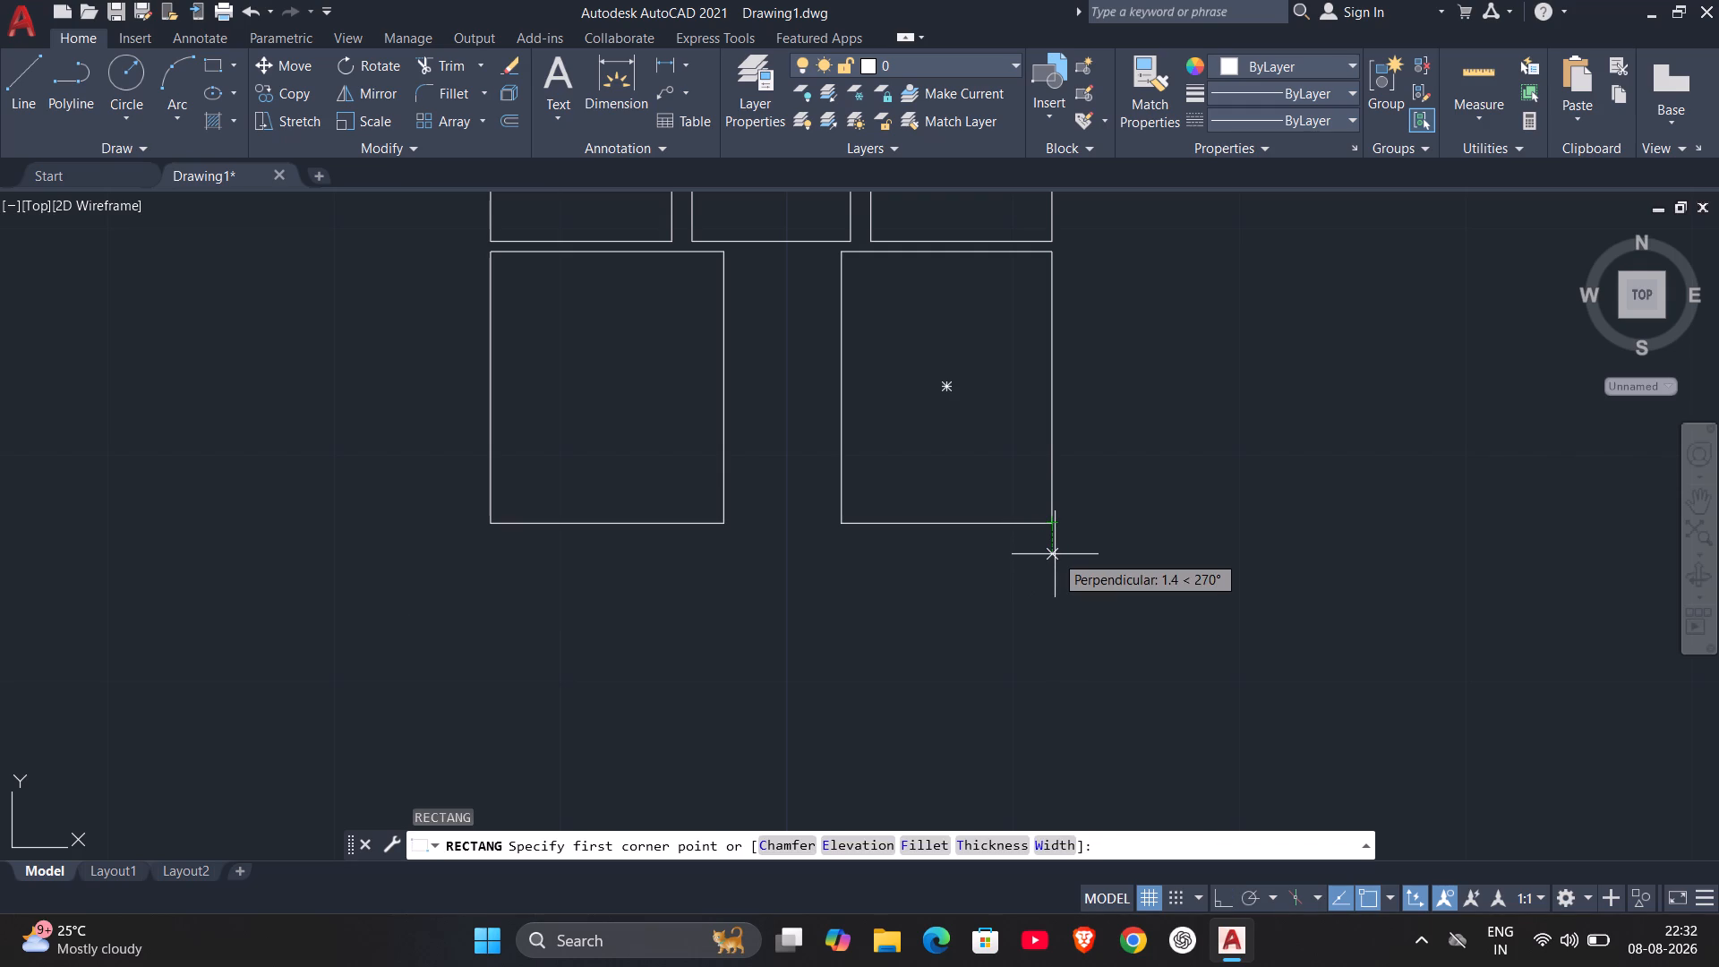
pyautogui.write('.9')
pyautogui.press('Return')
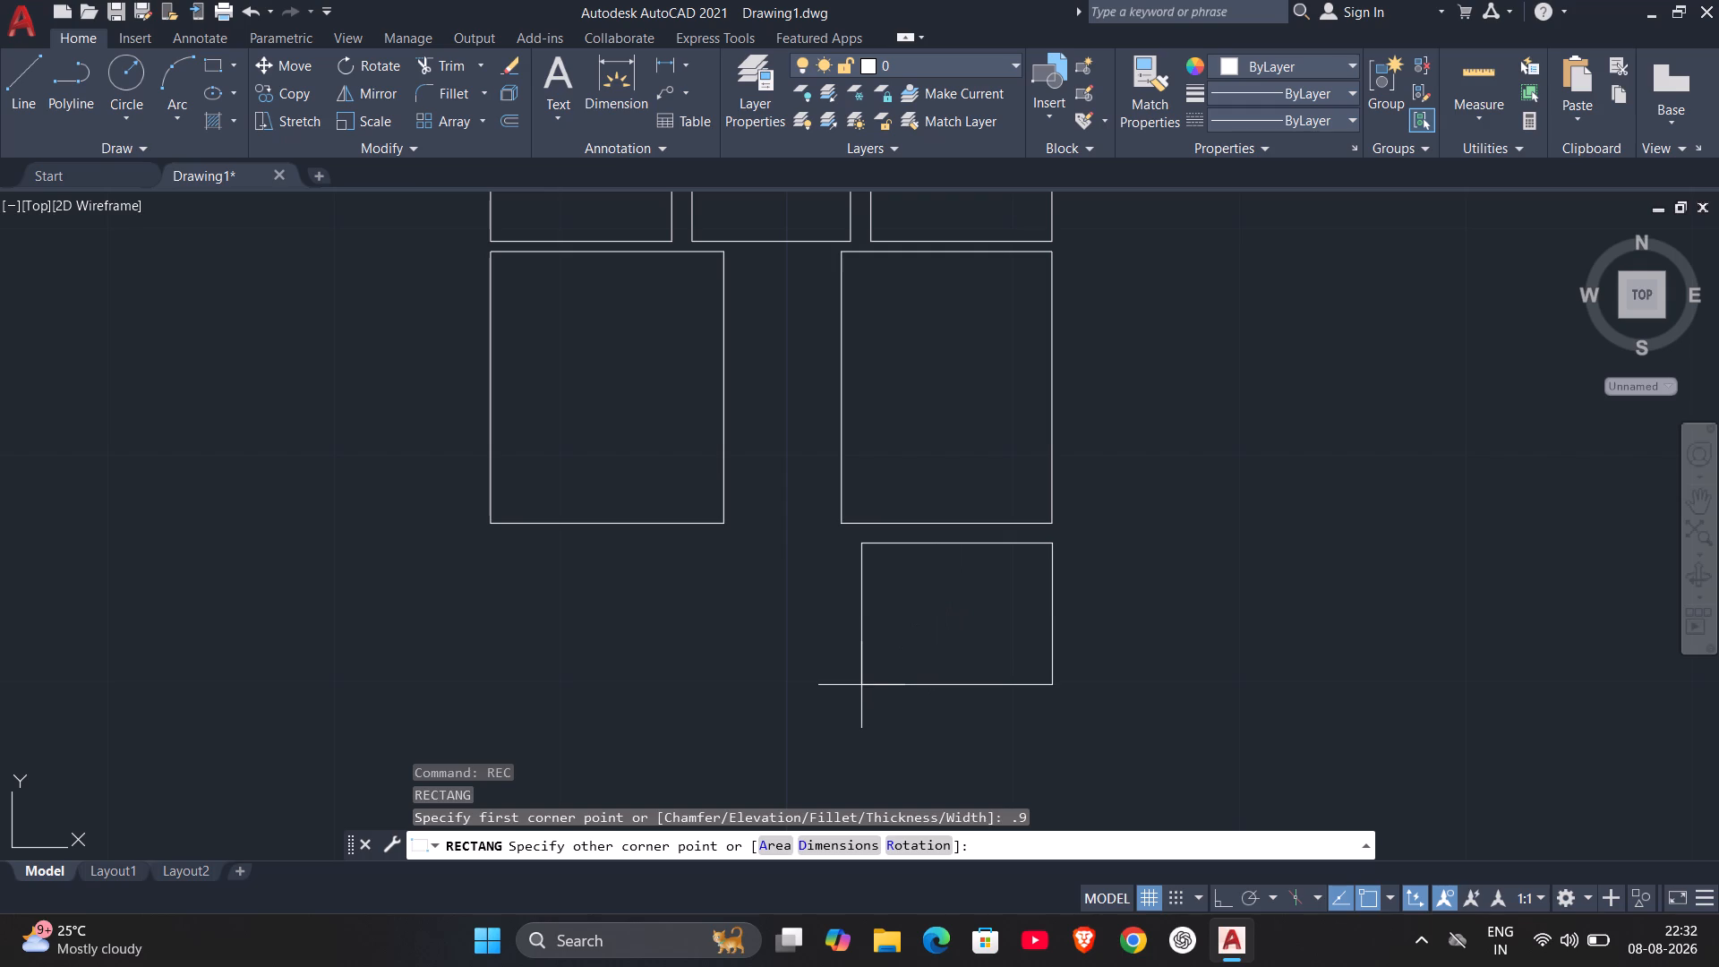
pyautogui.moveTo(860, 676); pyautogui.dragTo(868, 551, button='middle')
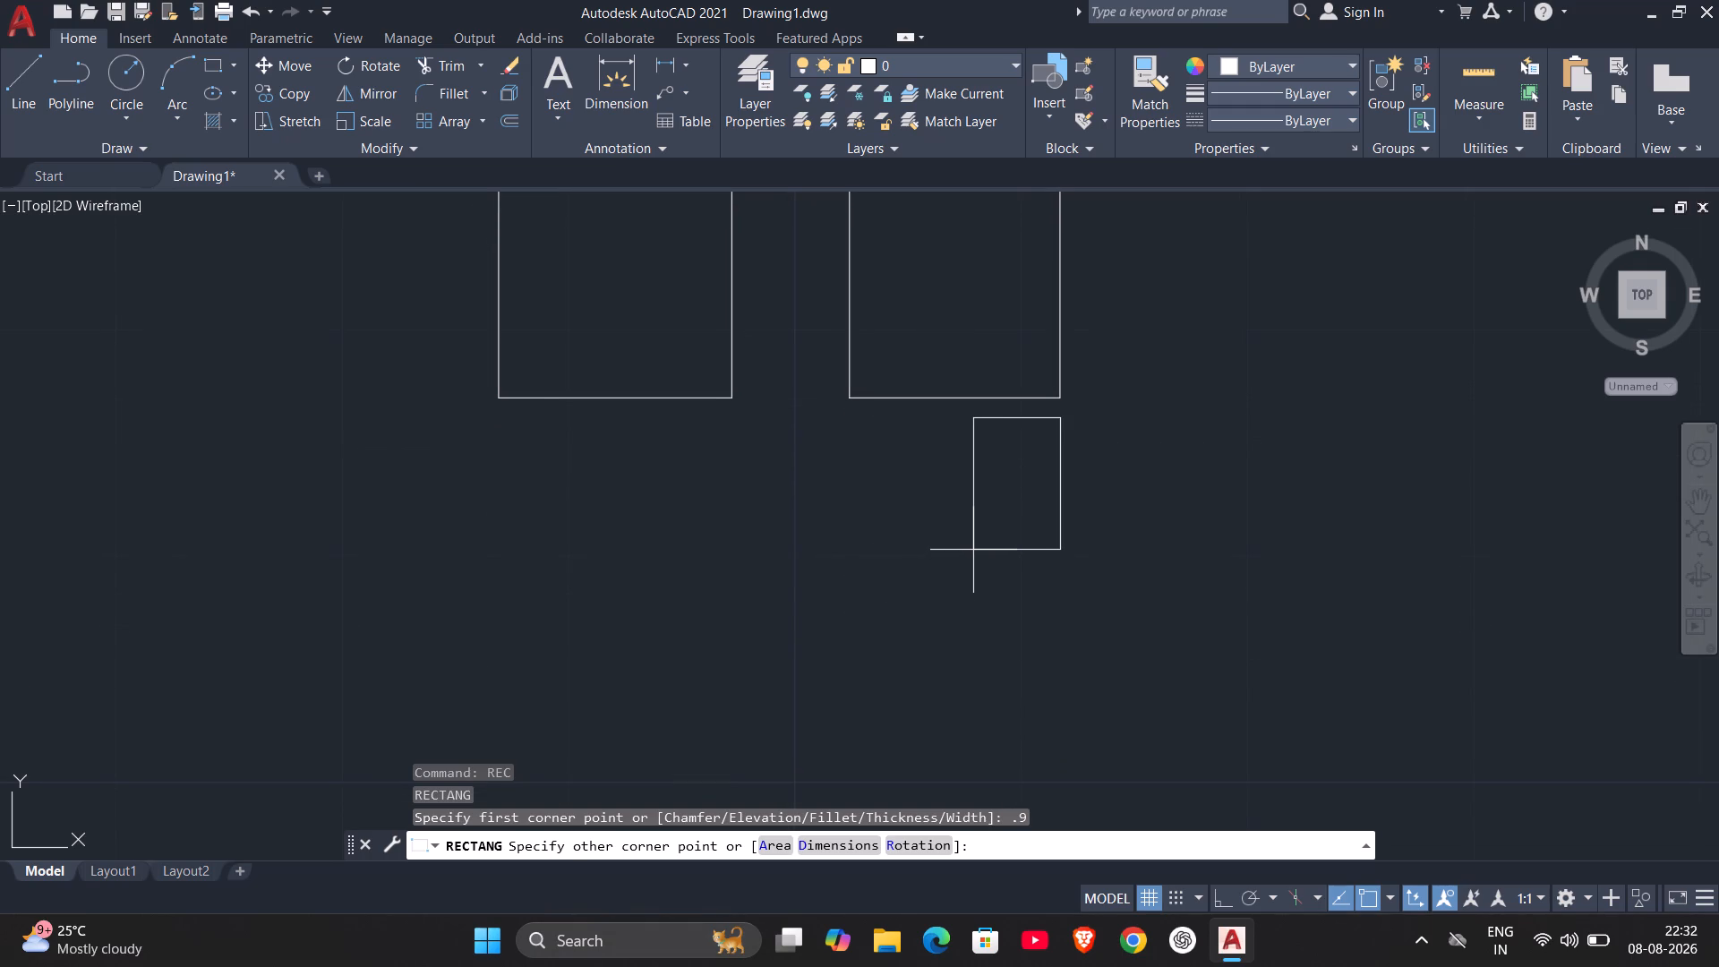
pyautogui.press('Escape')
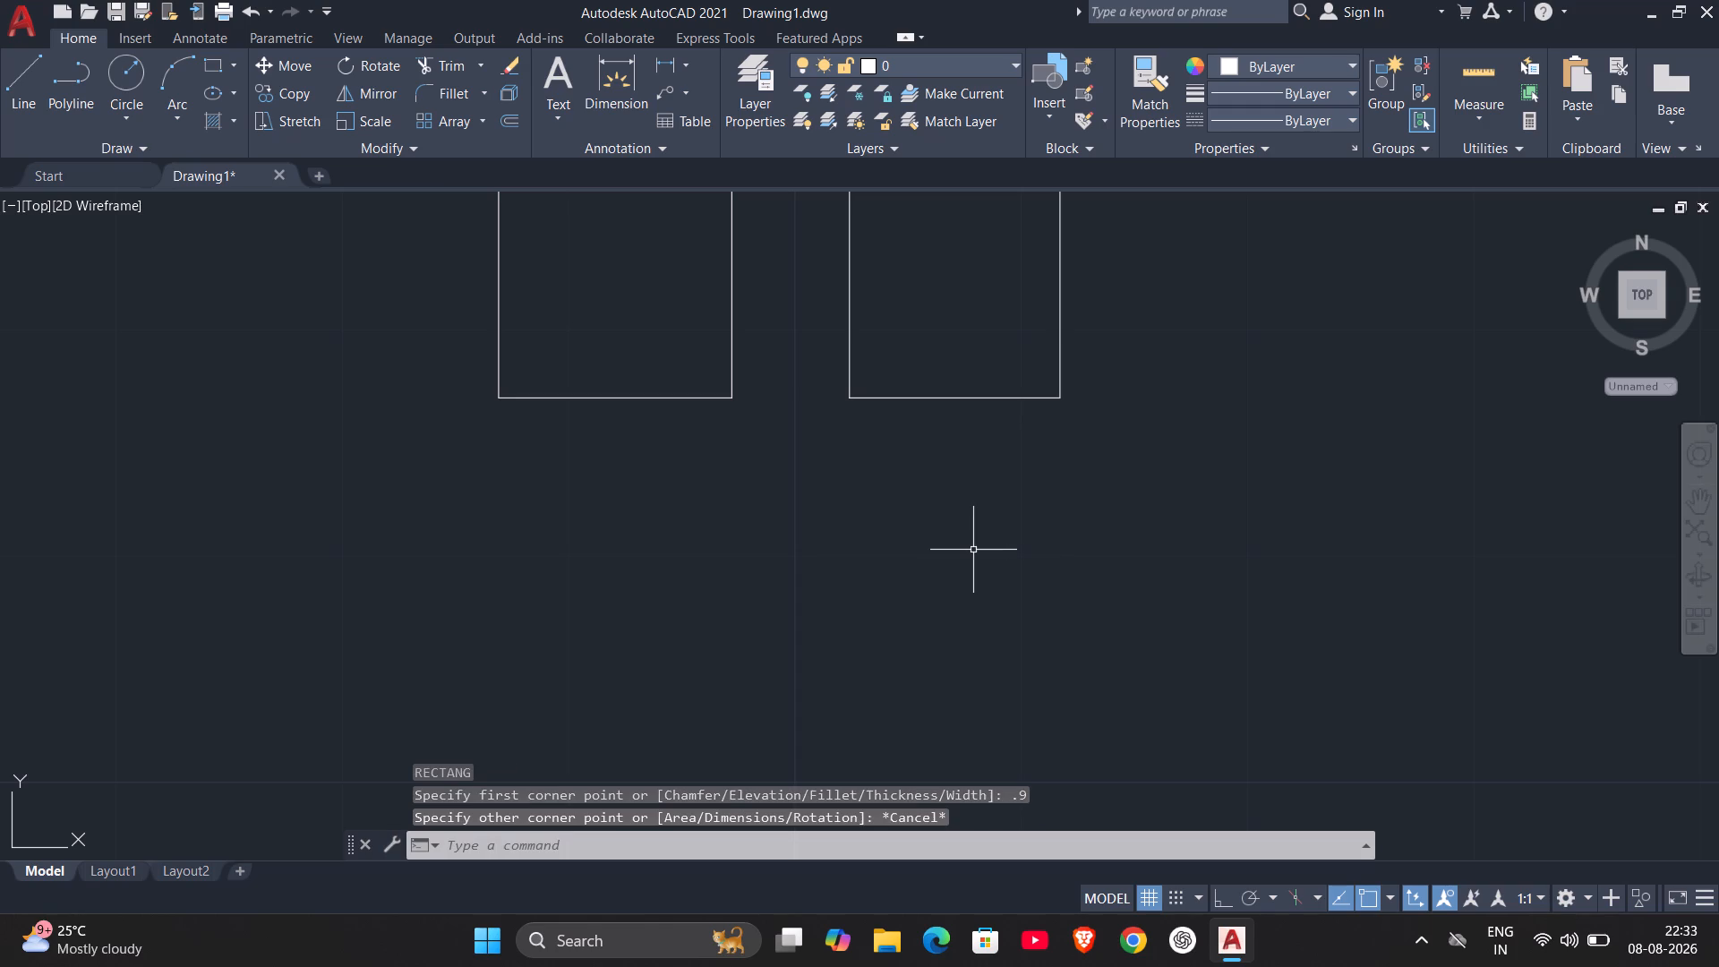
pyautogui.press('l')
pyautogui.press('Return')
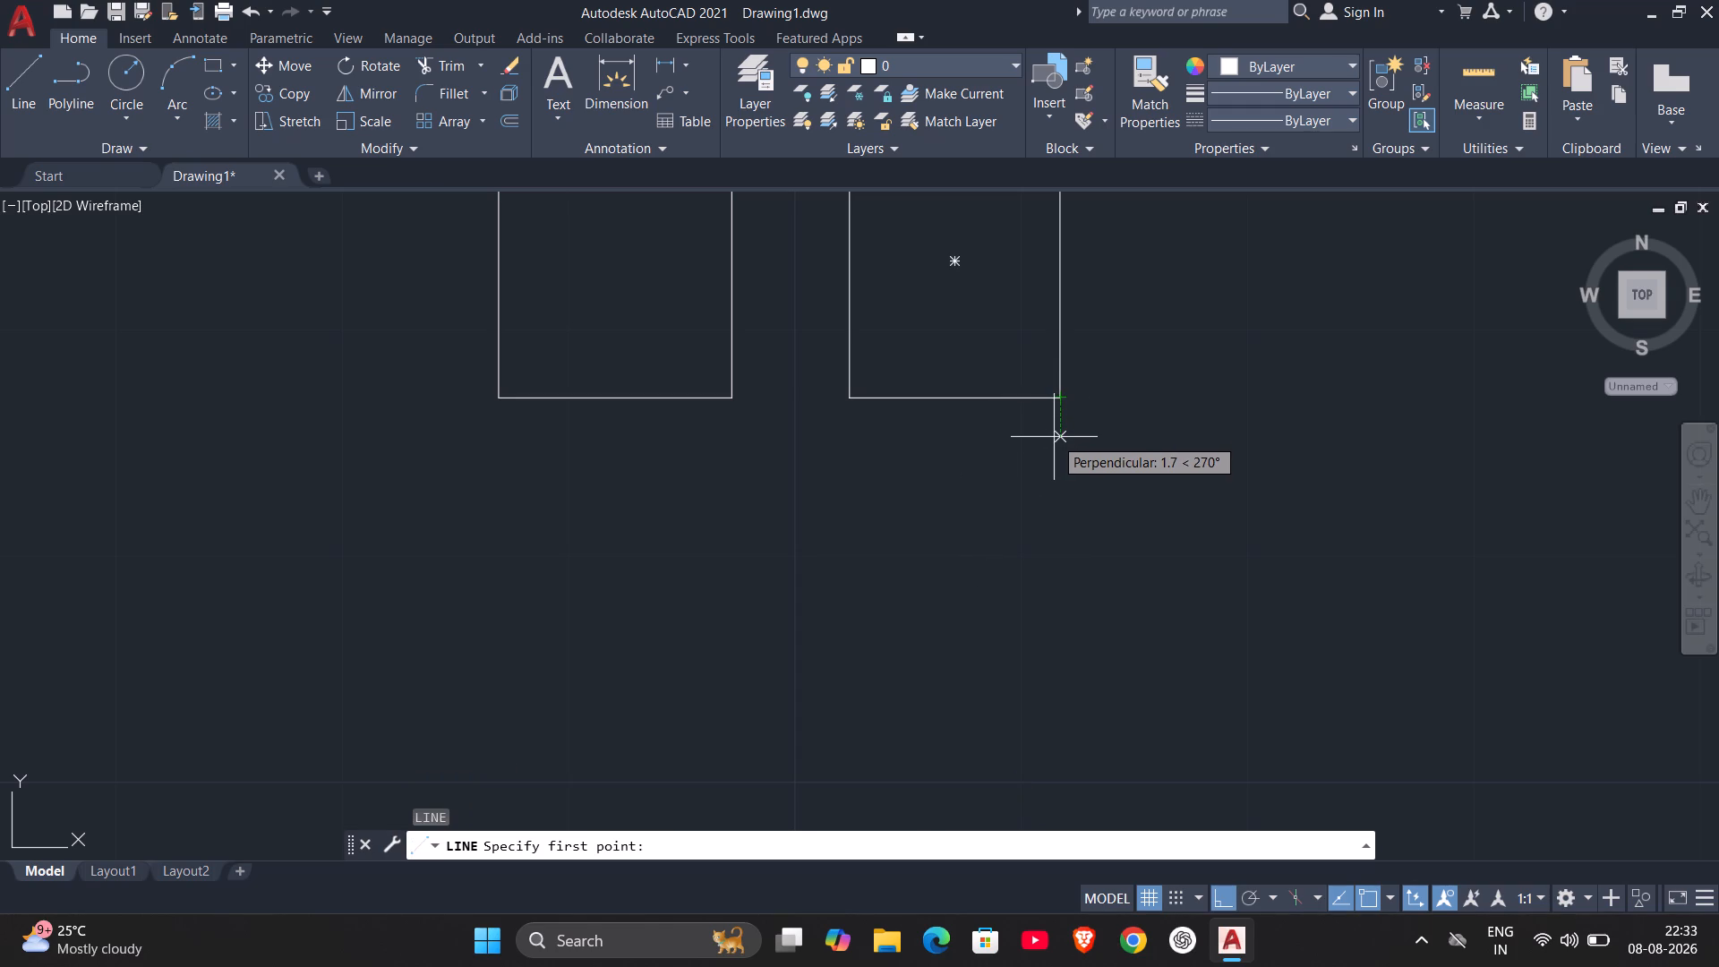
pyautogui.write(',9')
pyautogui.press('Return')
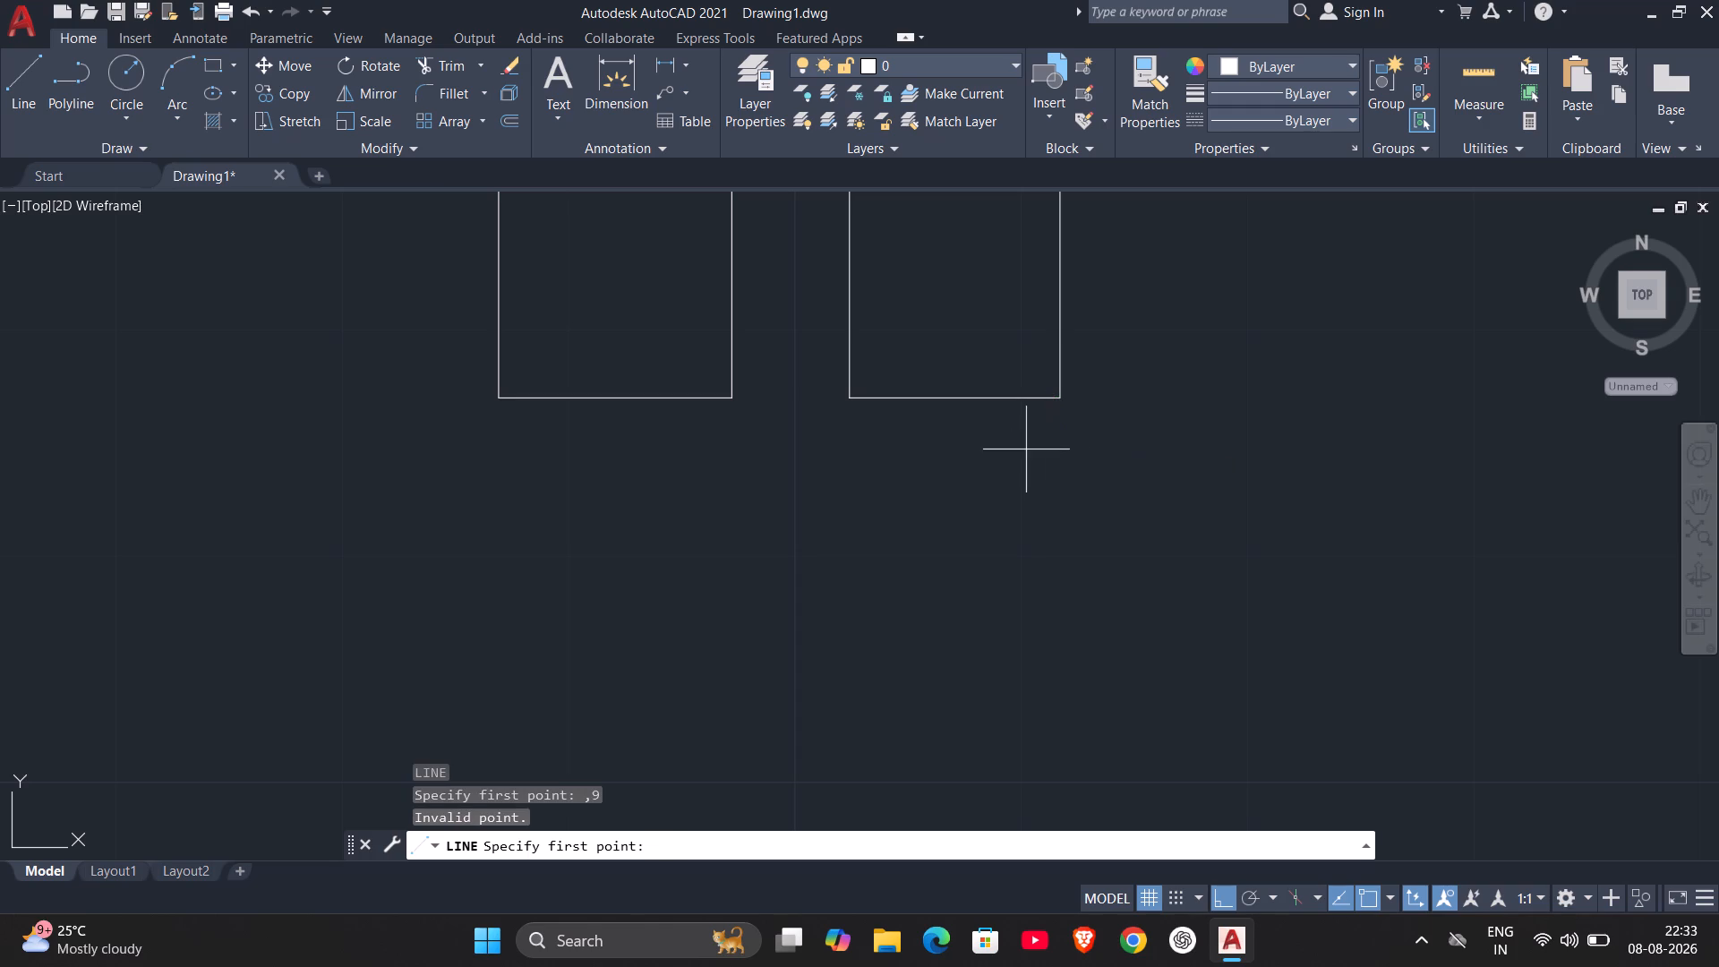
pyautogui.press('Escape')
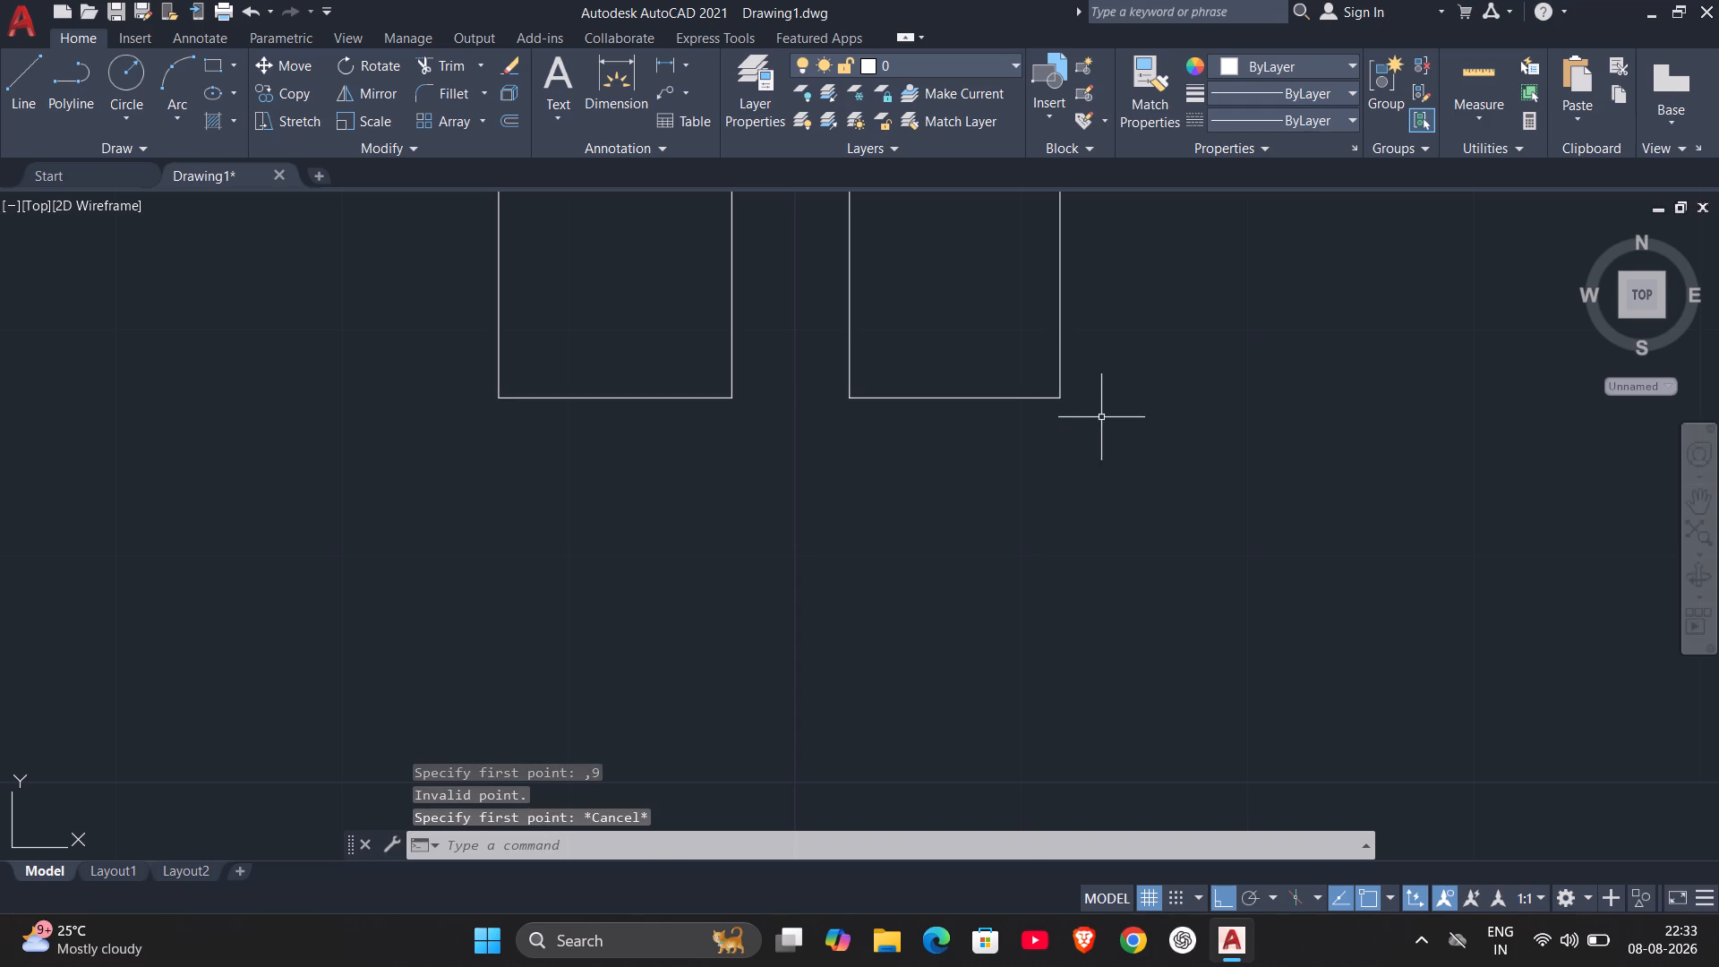
# Draw a horizontal line 2.6 long running left, starting 0.9 directly below the lower-right corner of the 9.3 by 12.0 rectangle.
pyautogui.press('l')
pyautogui.press('Return')
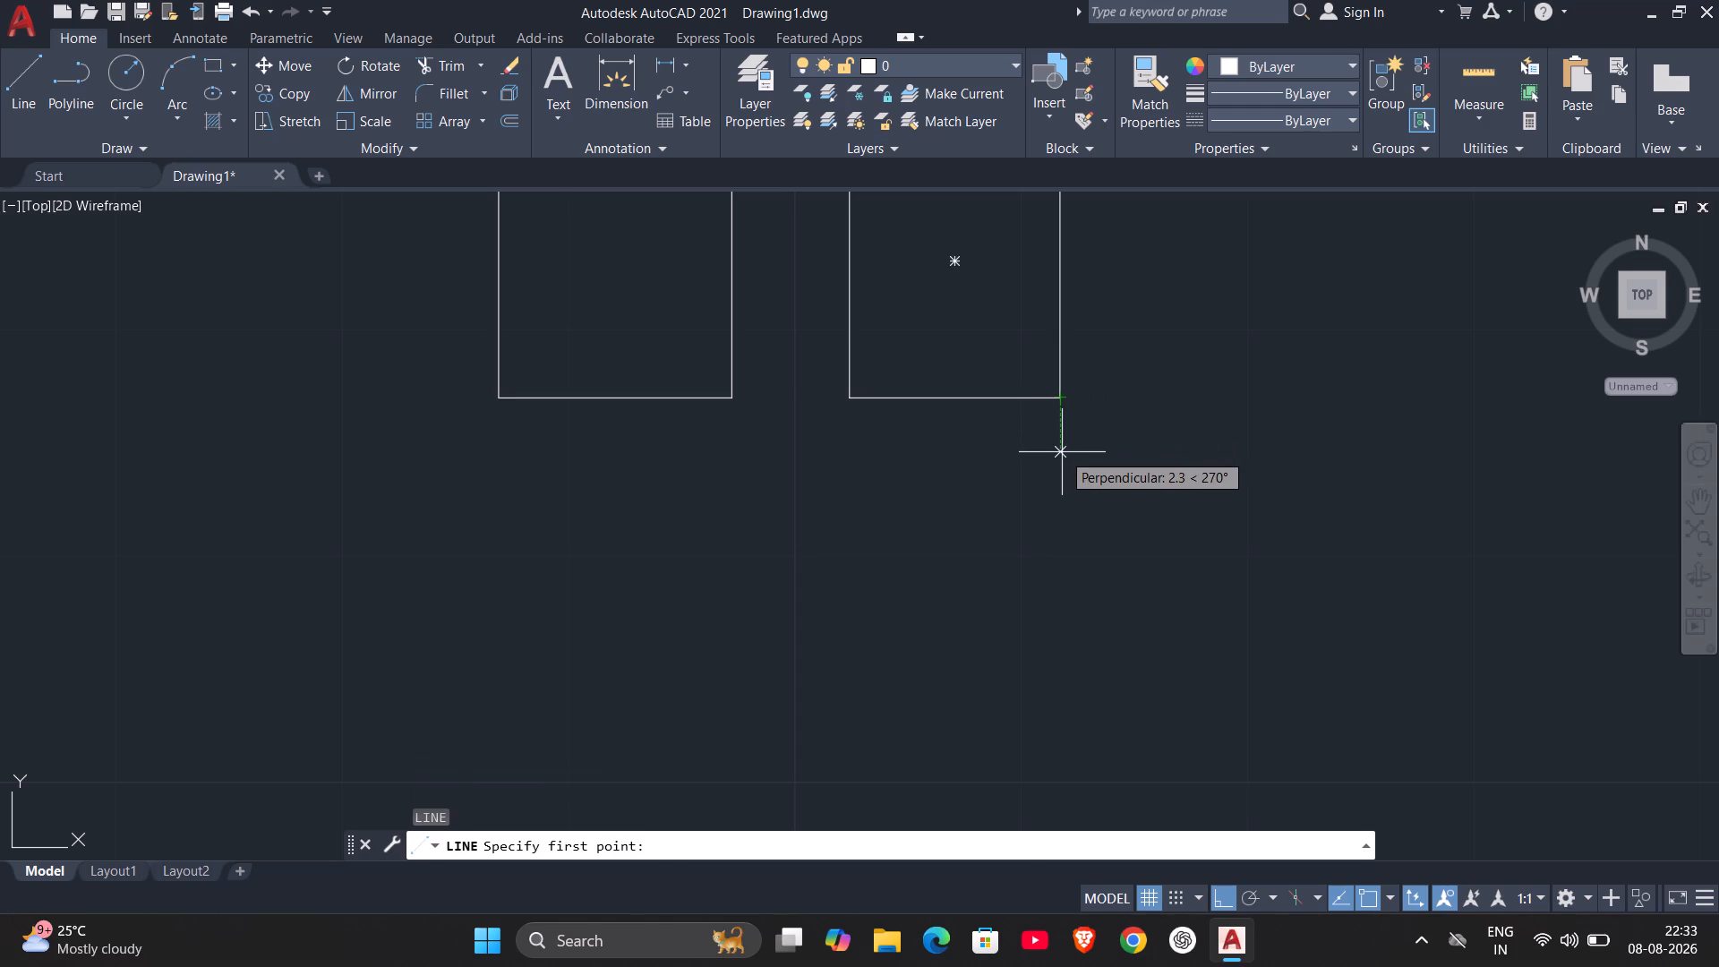
pyautogui.write('.9')
pyautogui.press('Return')
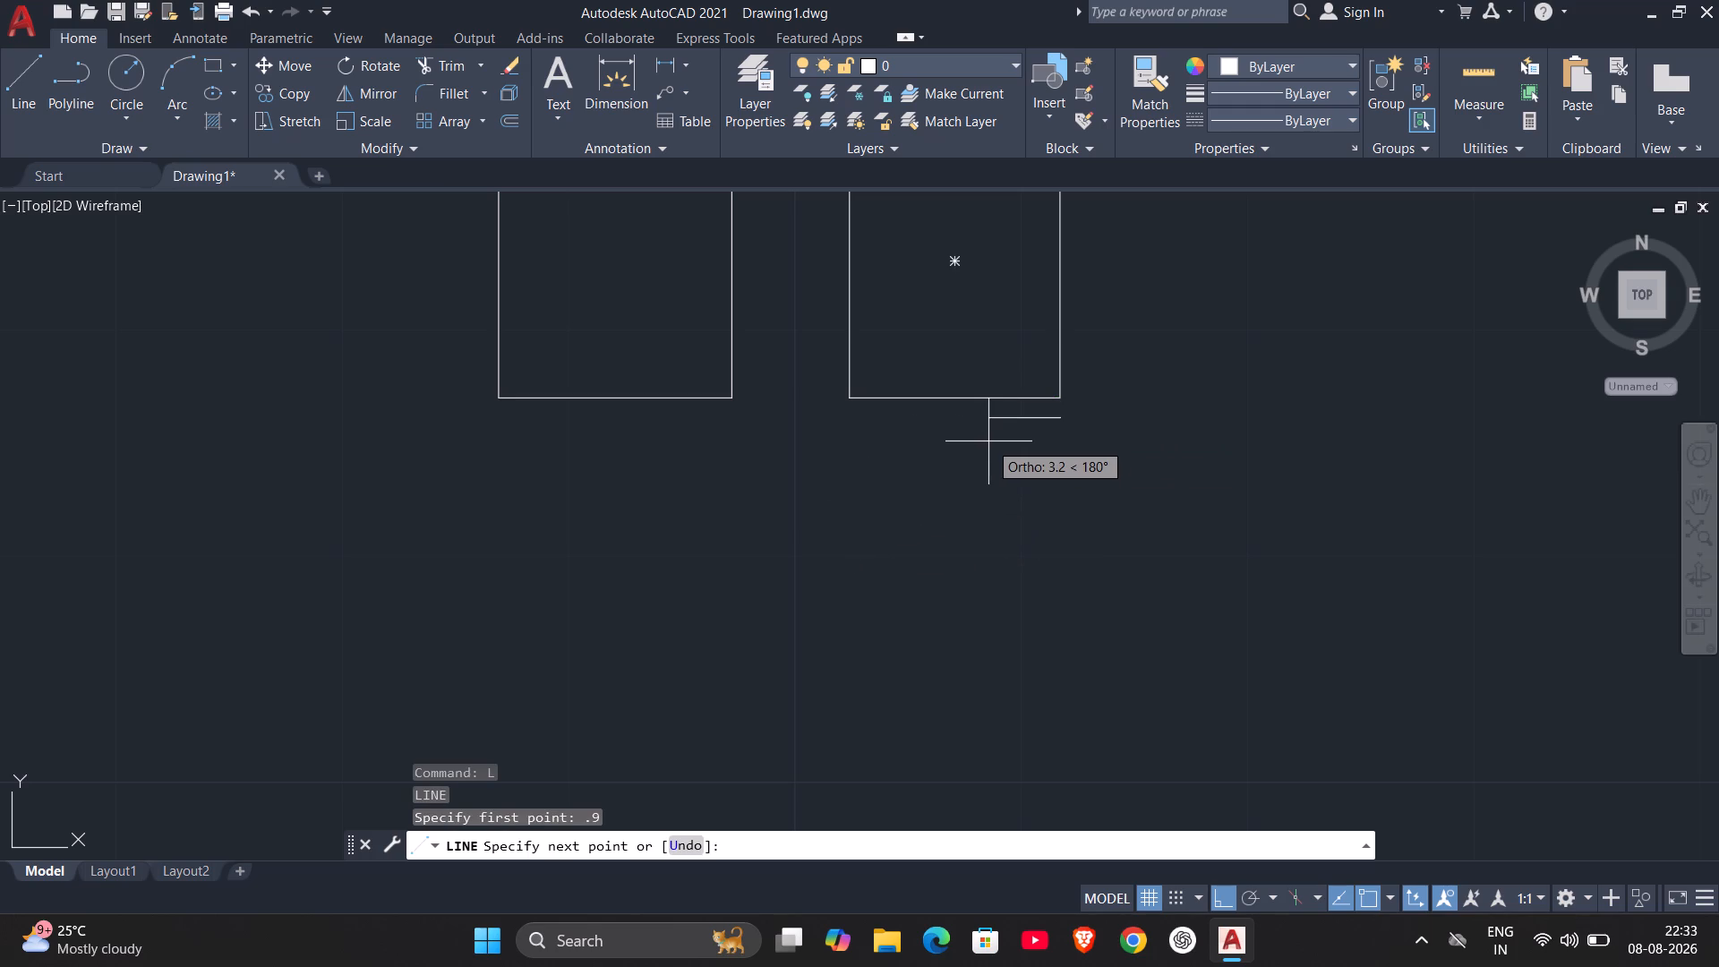
pyautogui.write('2.6')
pyautogui.press('Return')
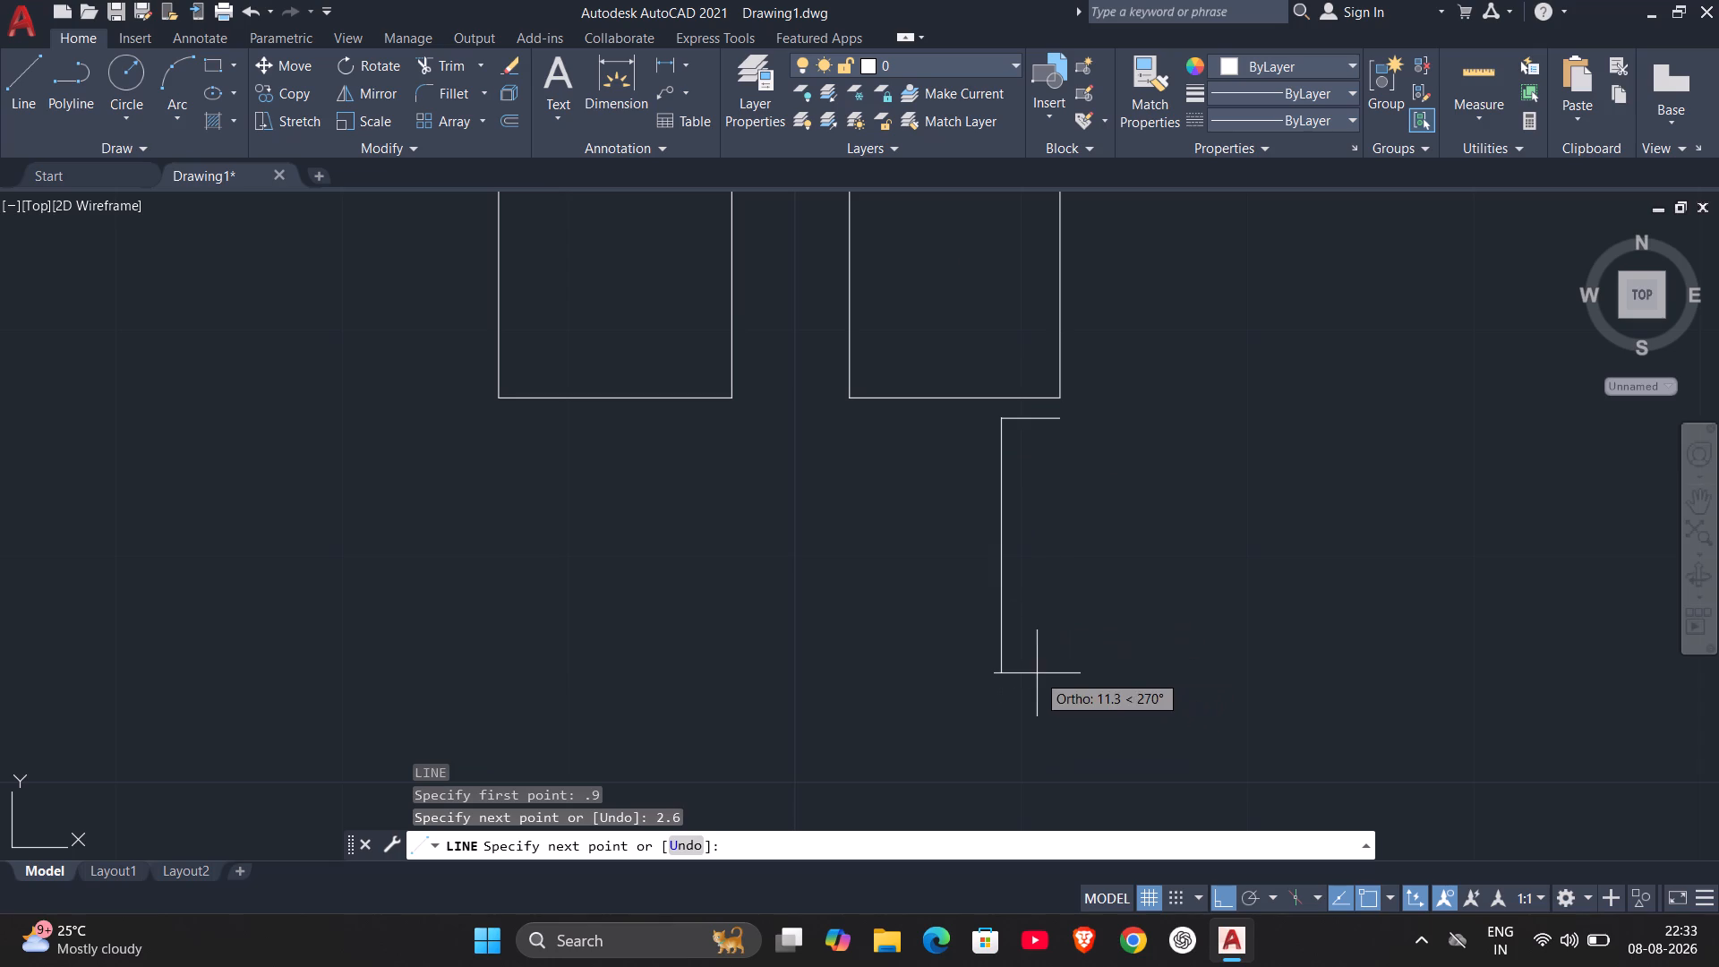
pyautogui.scroll(-1, 1038, 653)
pyautogui.moveTo(1040, 643); pyautogui.dragTo(1044, 576, button='middle')
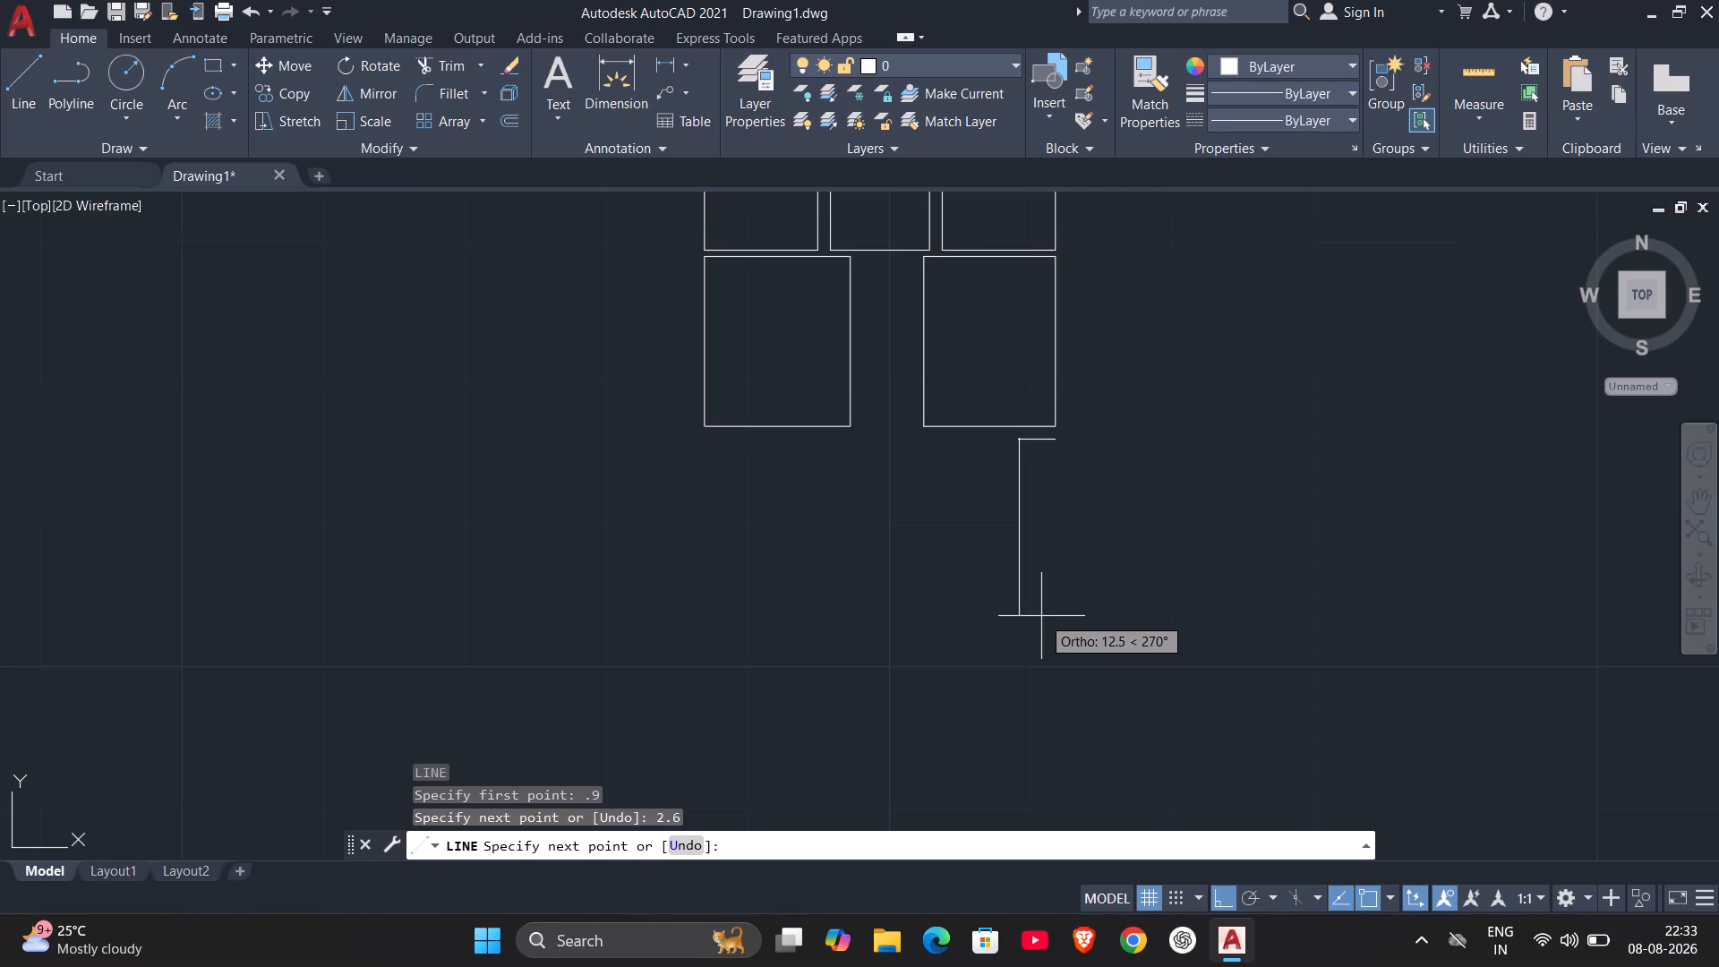
pyautogui.press('Escape')
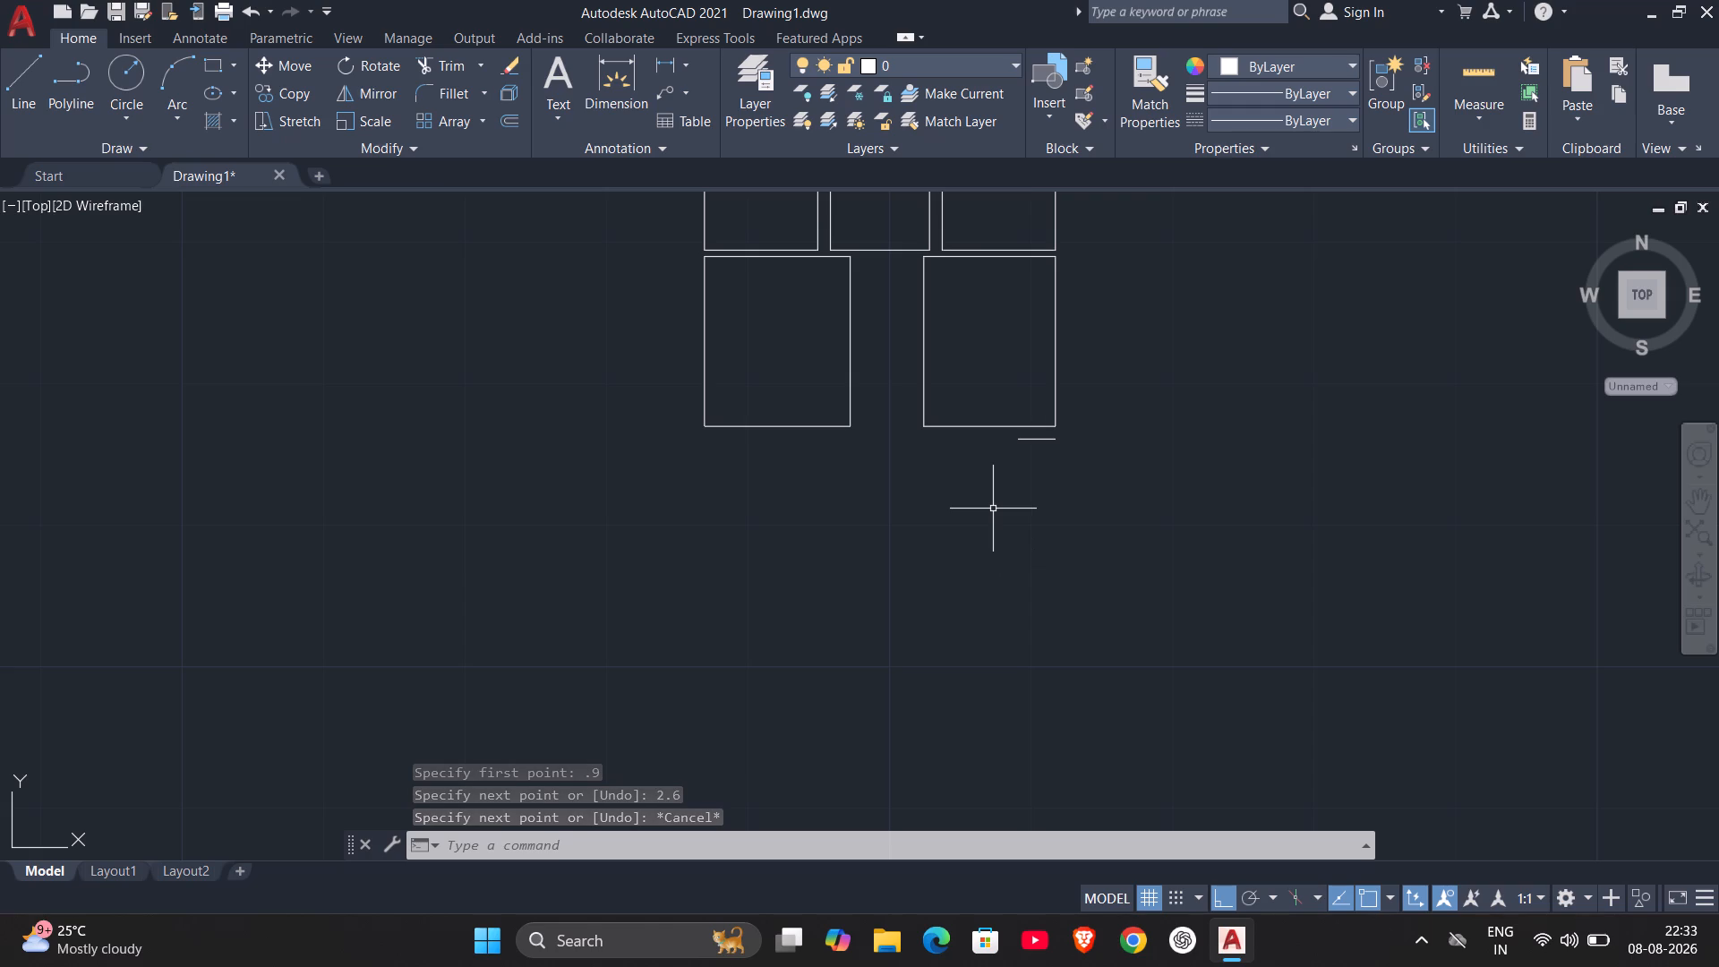
pyautogui.press('Escape')
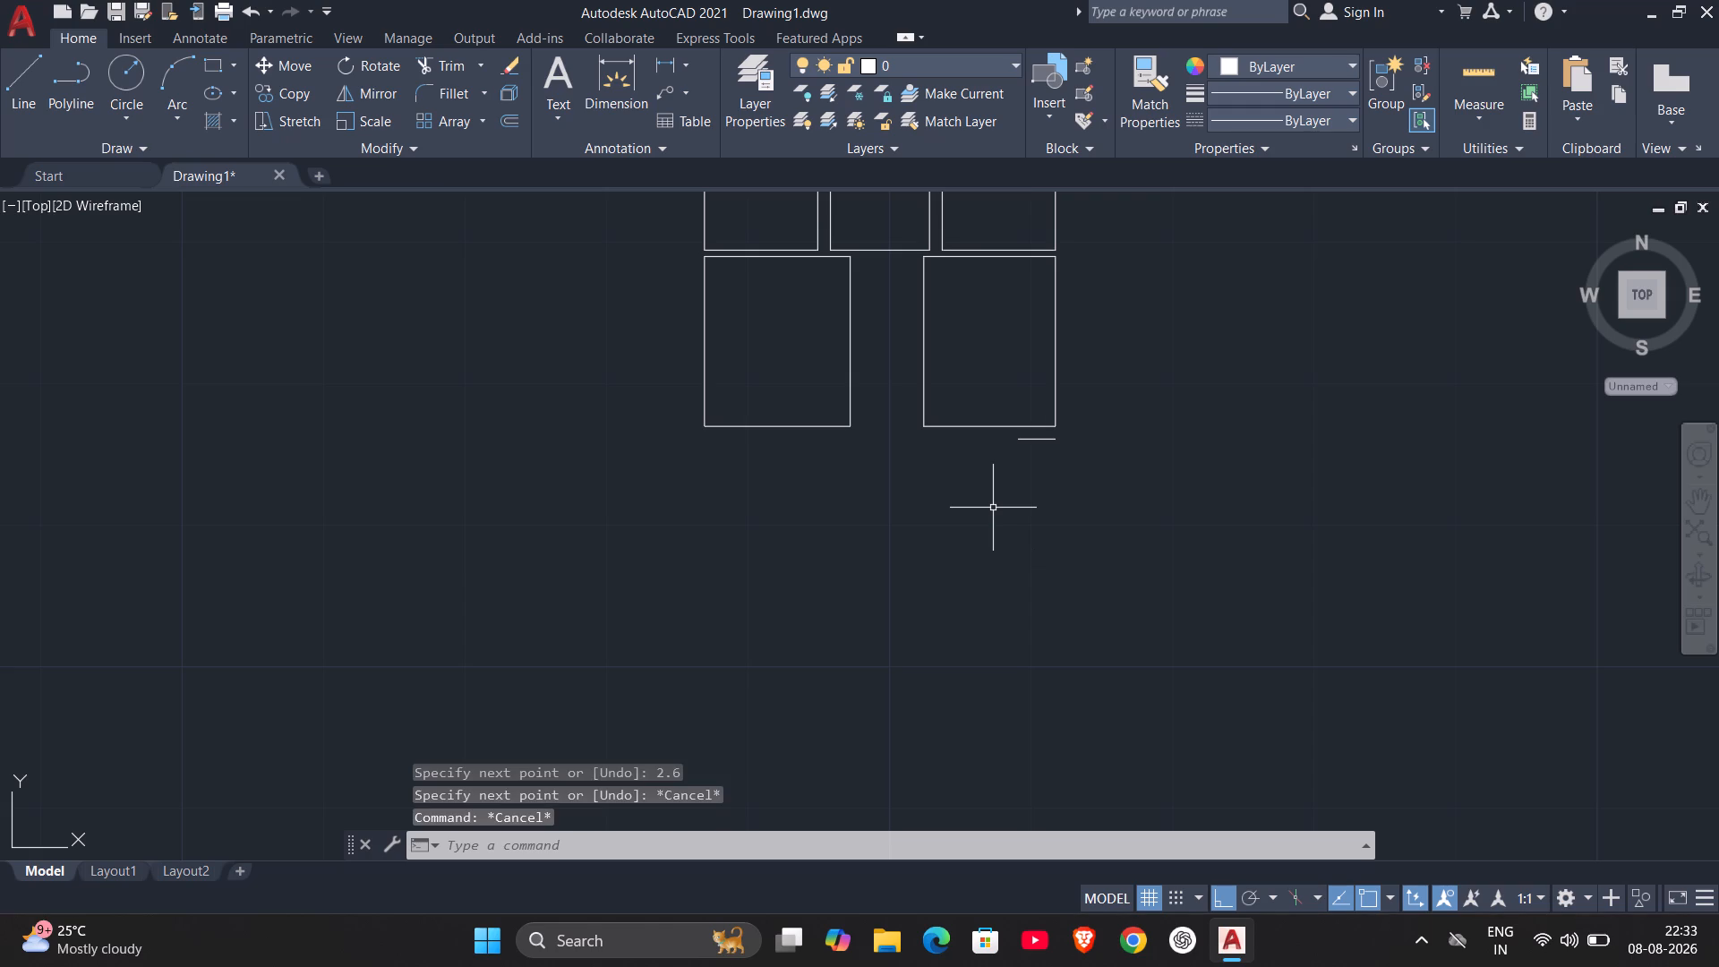
# Draw a rectangle with length 5.6 and width 9.0 via Dimensions, starting 0.45 beyond the short line's left end, extending down and to the left.
pyautogui.write('REC')
pyautogui.press('Return')
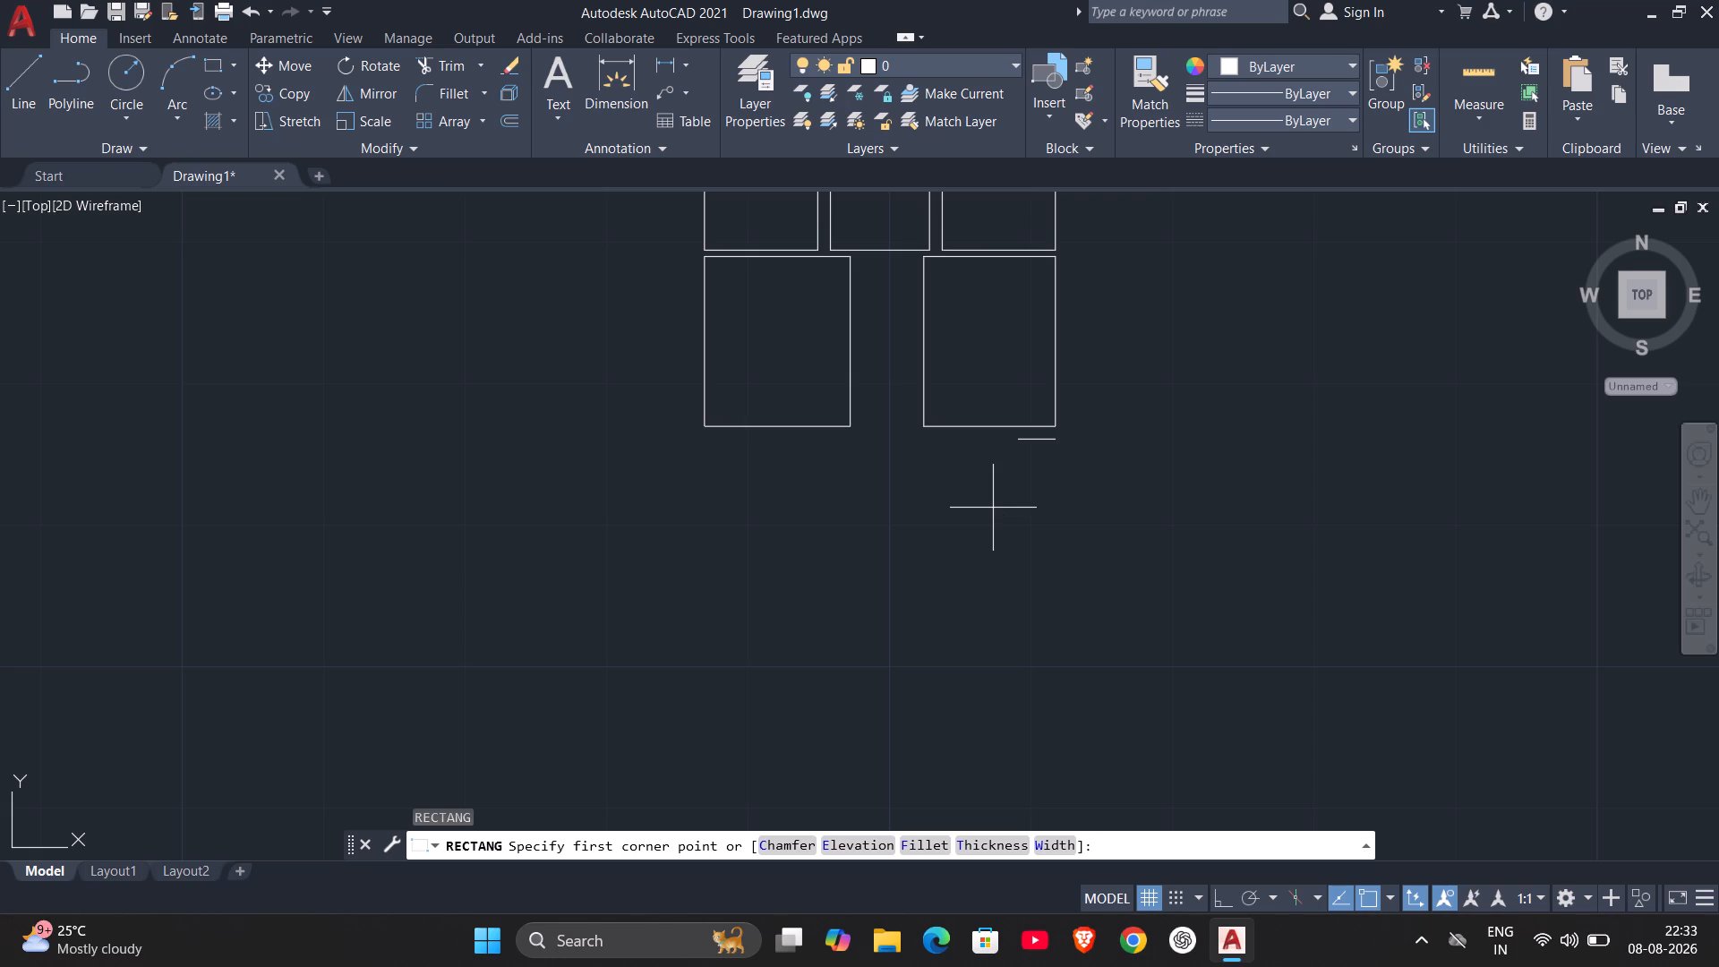
pyautogui.scroll(1, 1039, 392)
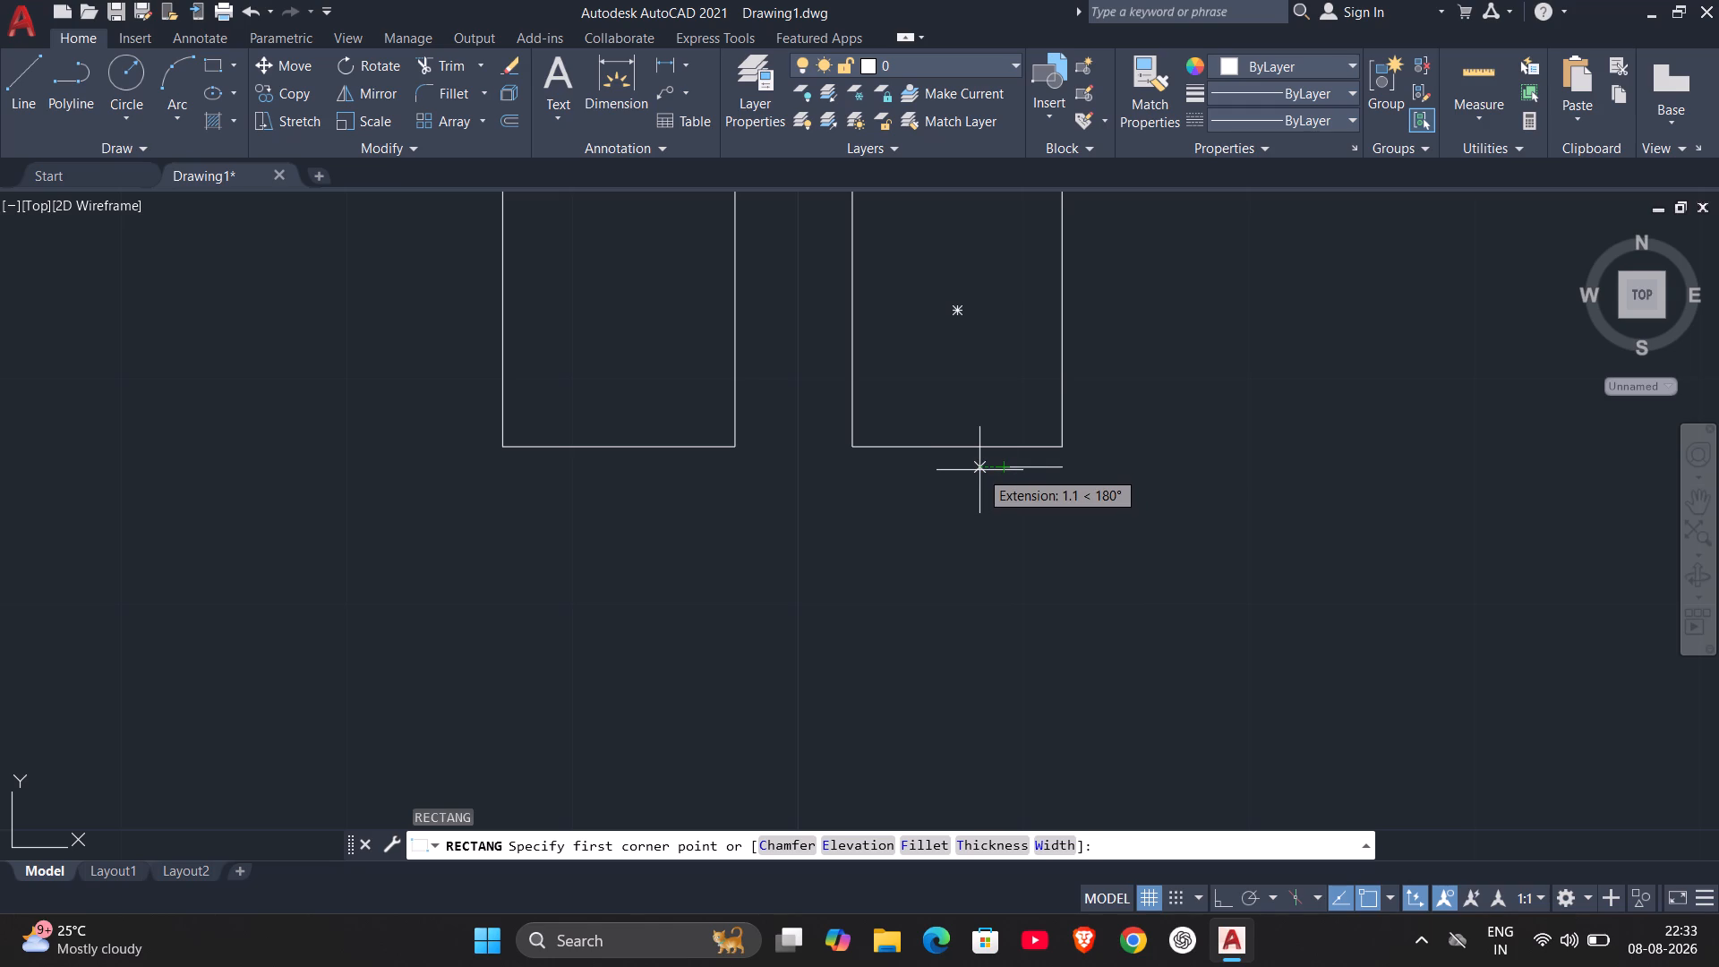
pyautogui.write('.45')
pyautogui.press('Return')
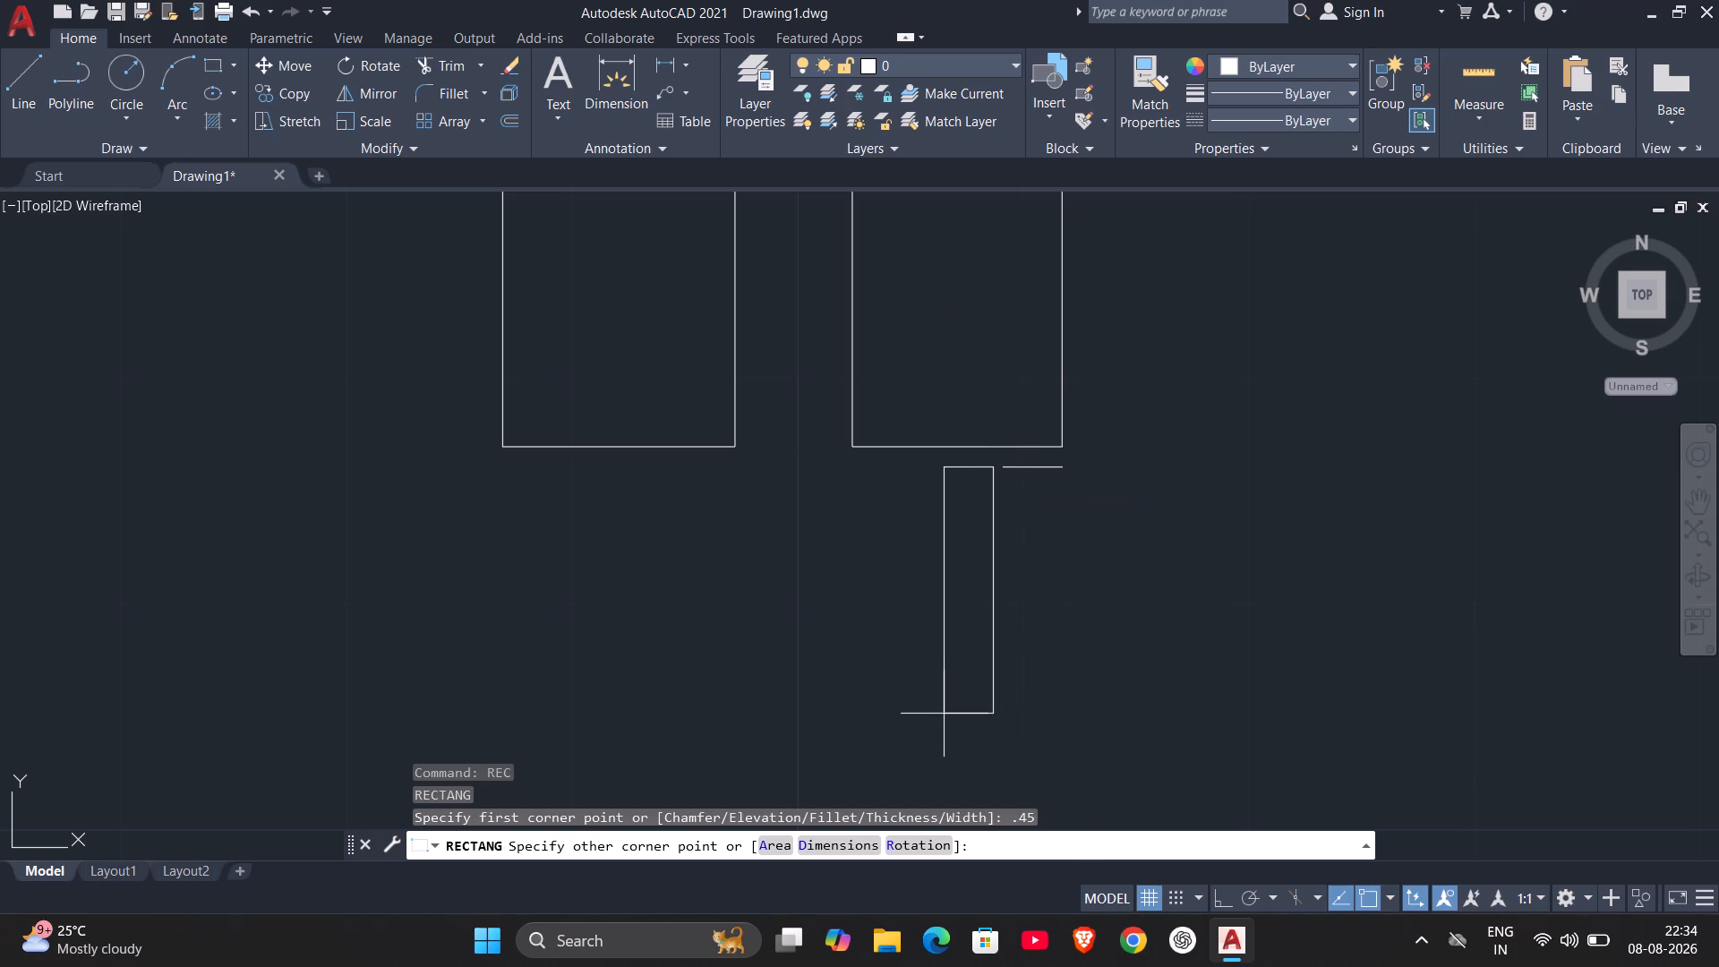
pyautogui.scroll(-1, 943, 719)
pyautogui.moveTo(931, 728); pyautogui.dragTo(914, 692, button='middle')
pyautogui.scroll(2, 911, 667)
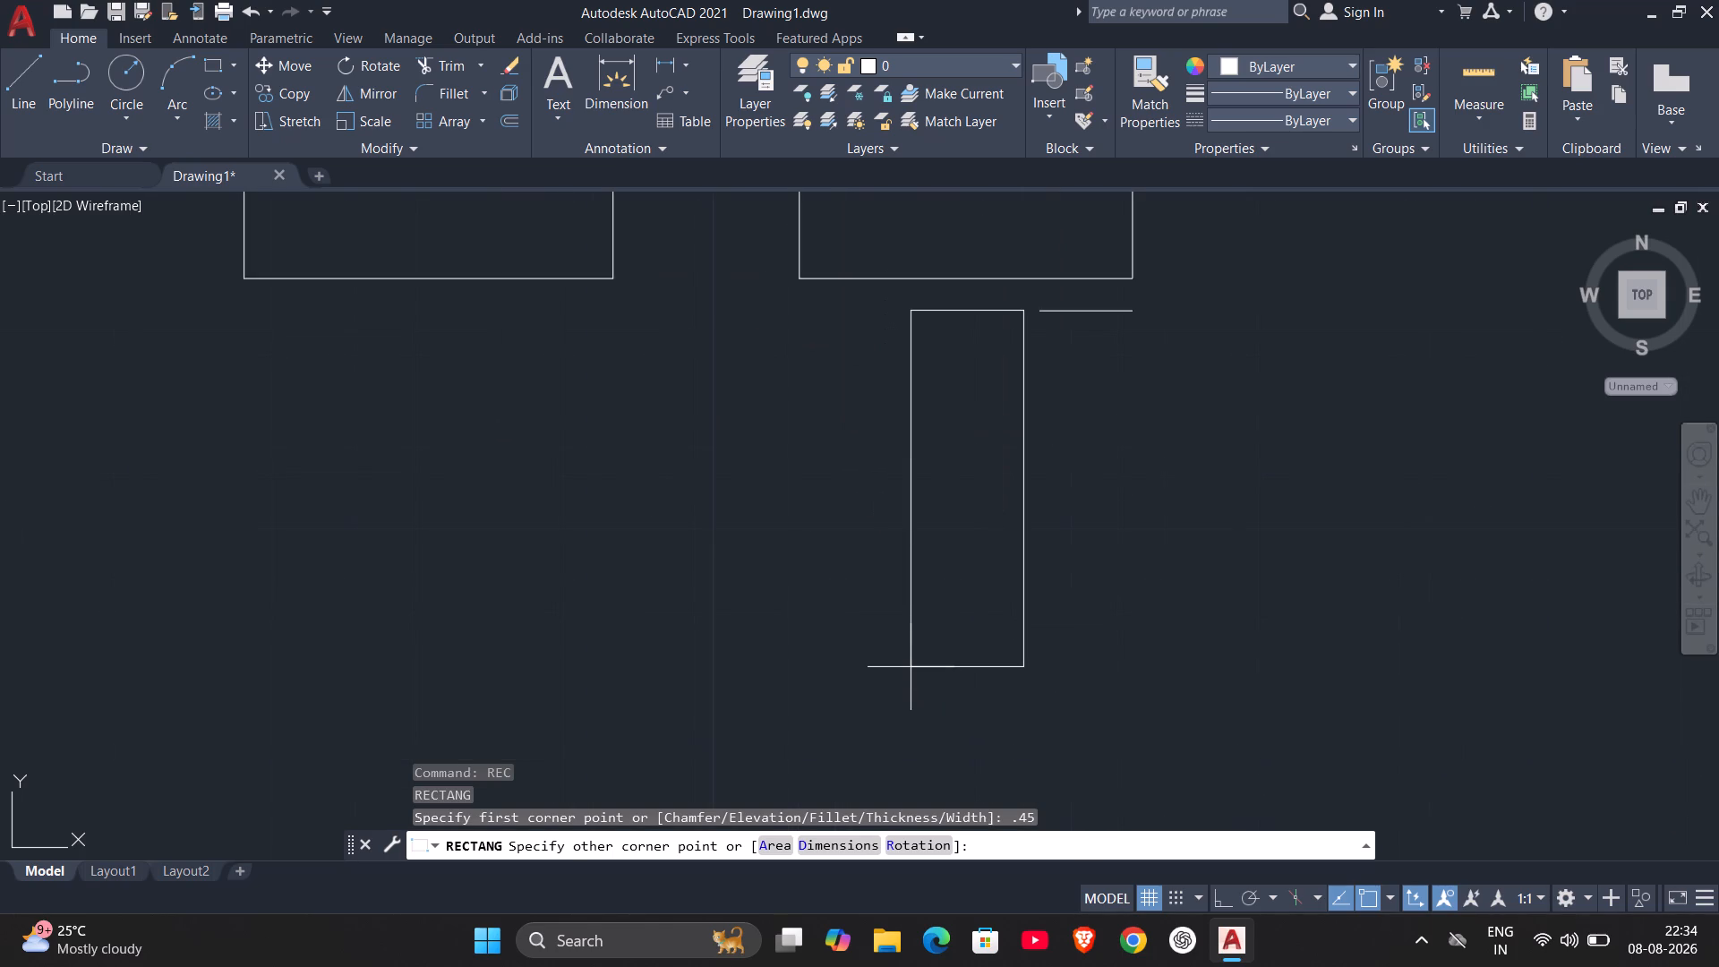
pyautogui.scroll(1, 911, 667)
pyautogui.scroll(-1, 911, 667)
pyautogui.moveTo(908, 673); pyautogui.dragTo(746, 846, button='middle')
pyautogui.scroll(-1, 746, 846)
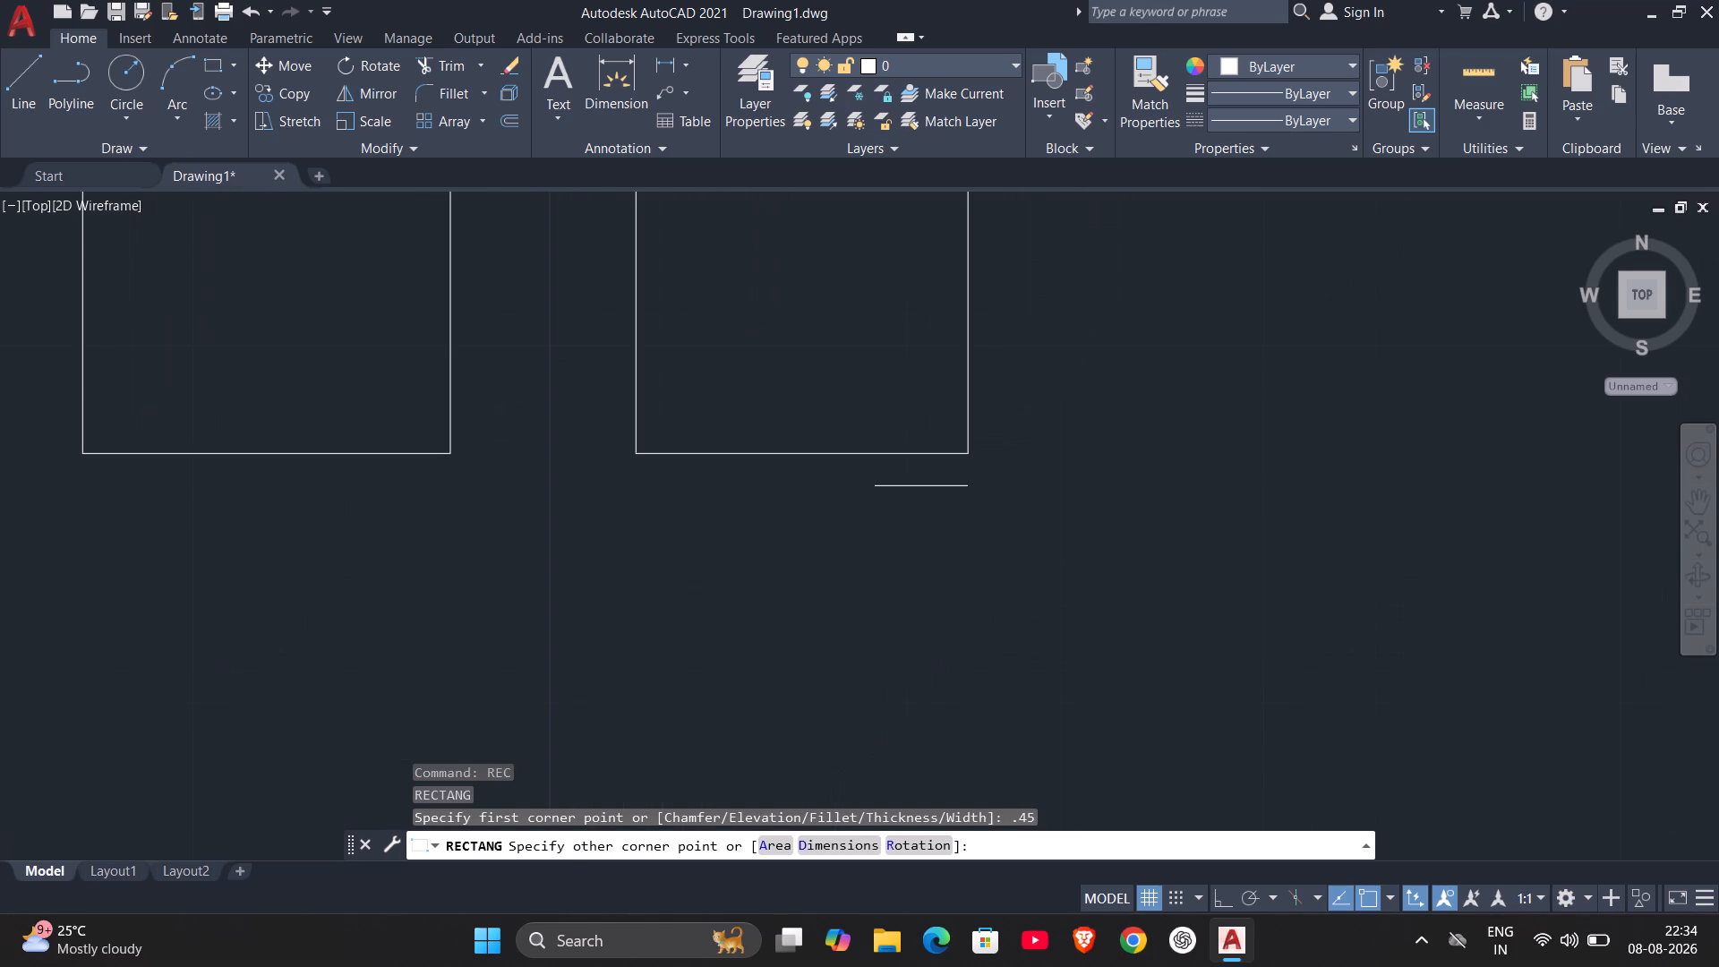
pyautogui.scroll(-1, 744, 736)
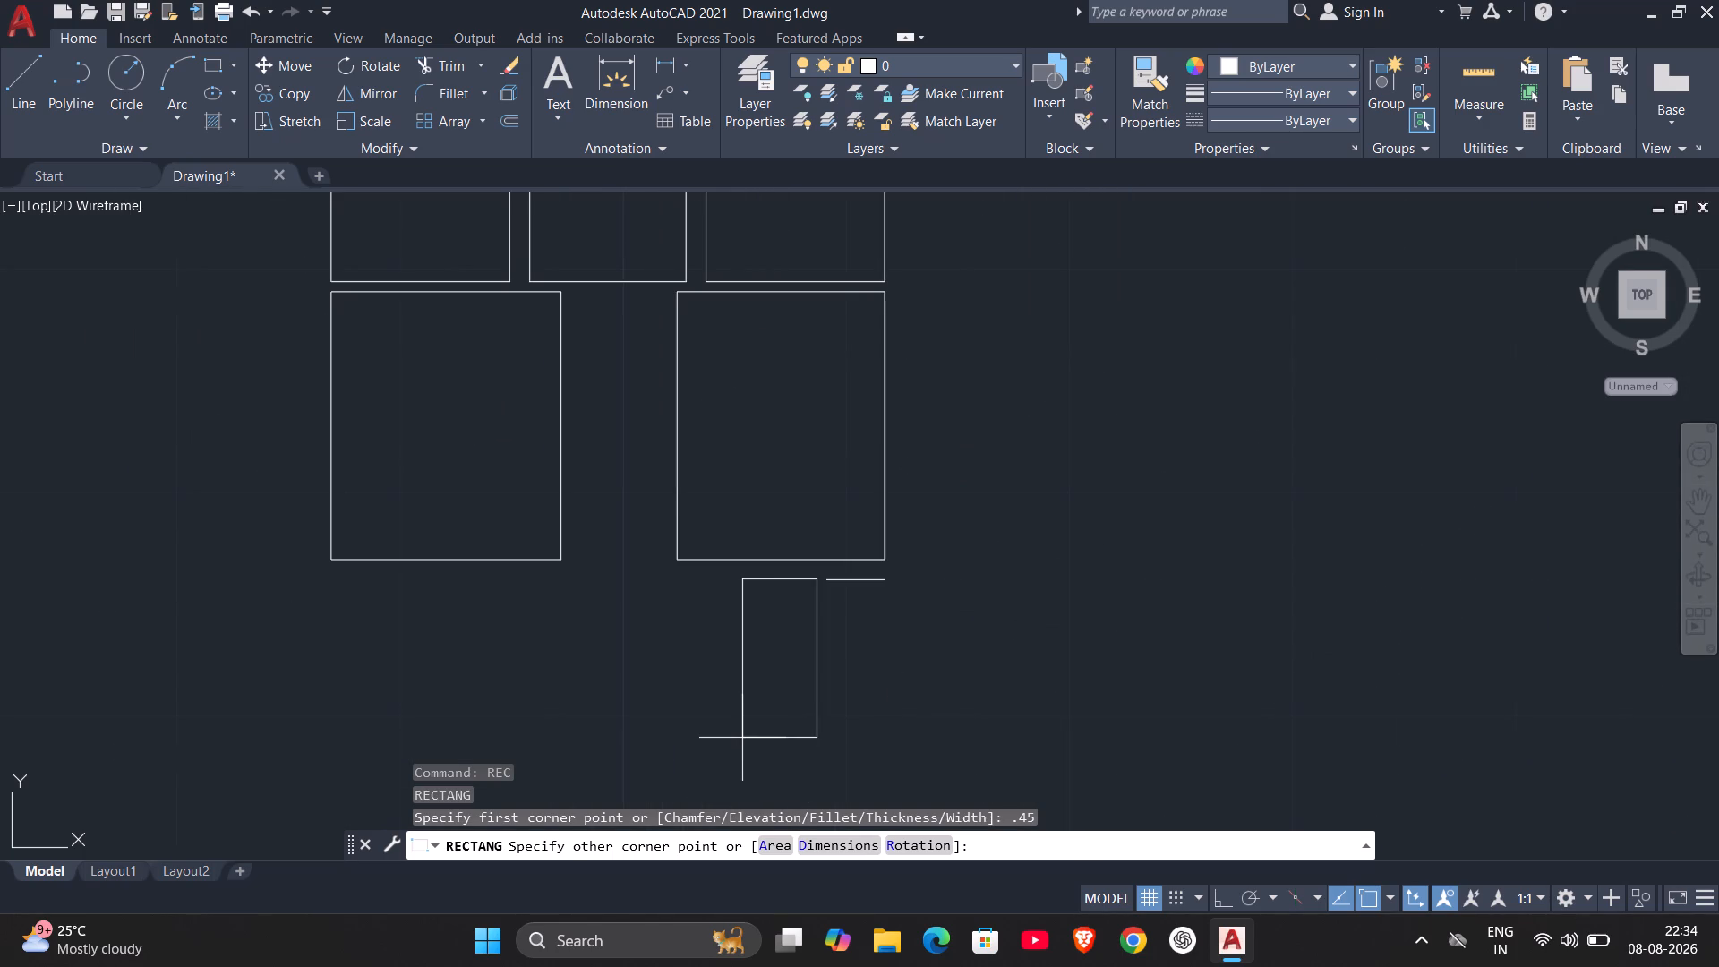
pyautogui.scroll(-1, 742, 738)
pyautogui.moveTo(729, 757); pyautogui.dragTo(820, 624, button='middle')
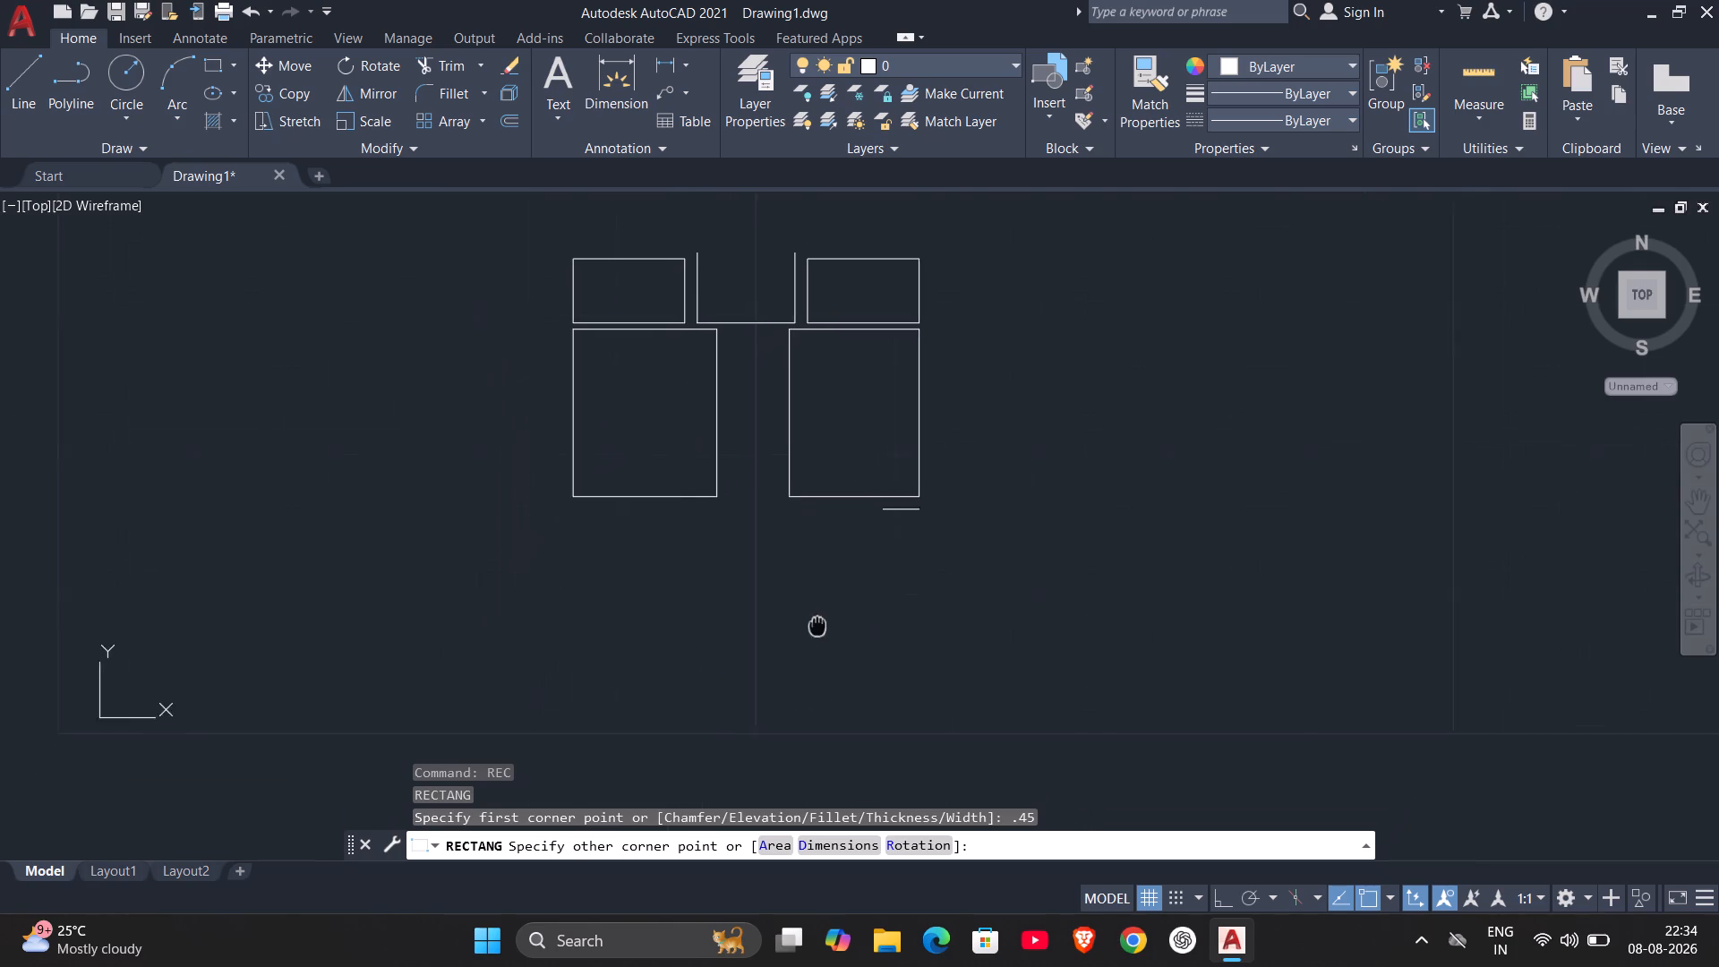
pyautogui.moveTo(820, 624); pyautogui.dragTo(840, 592, button='middle')
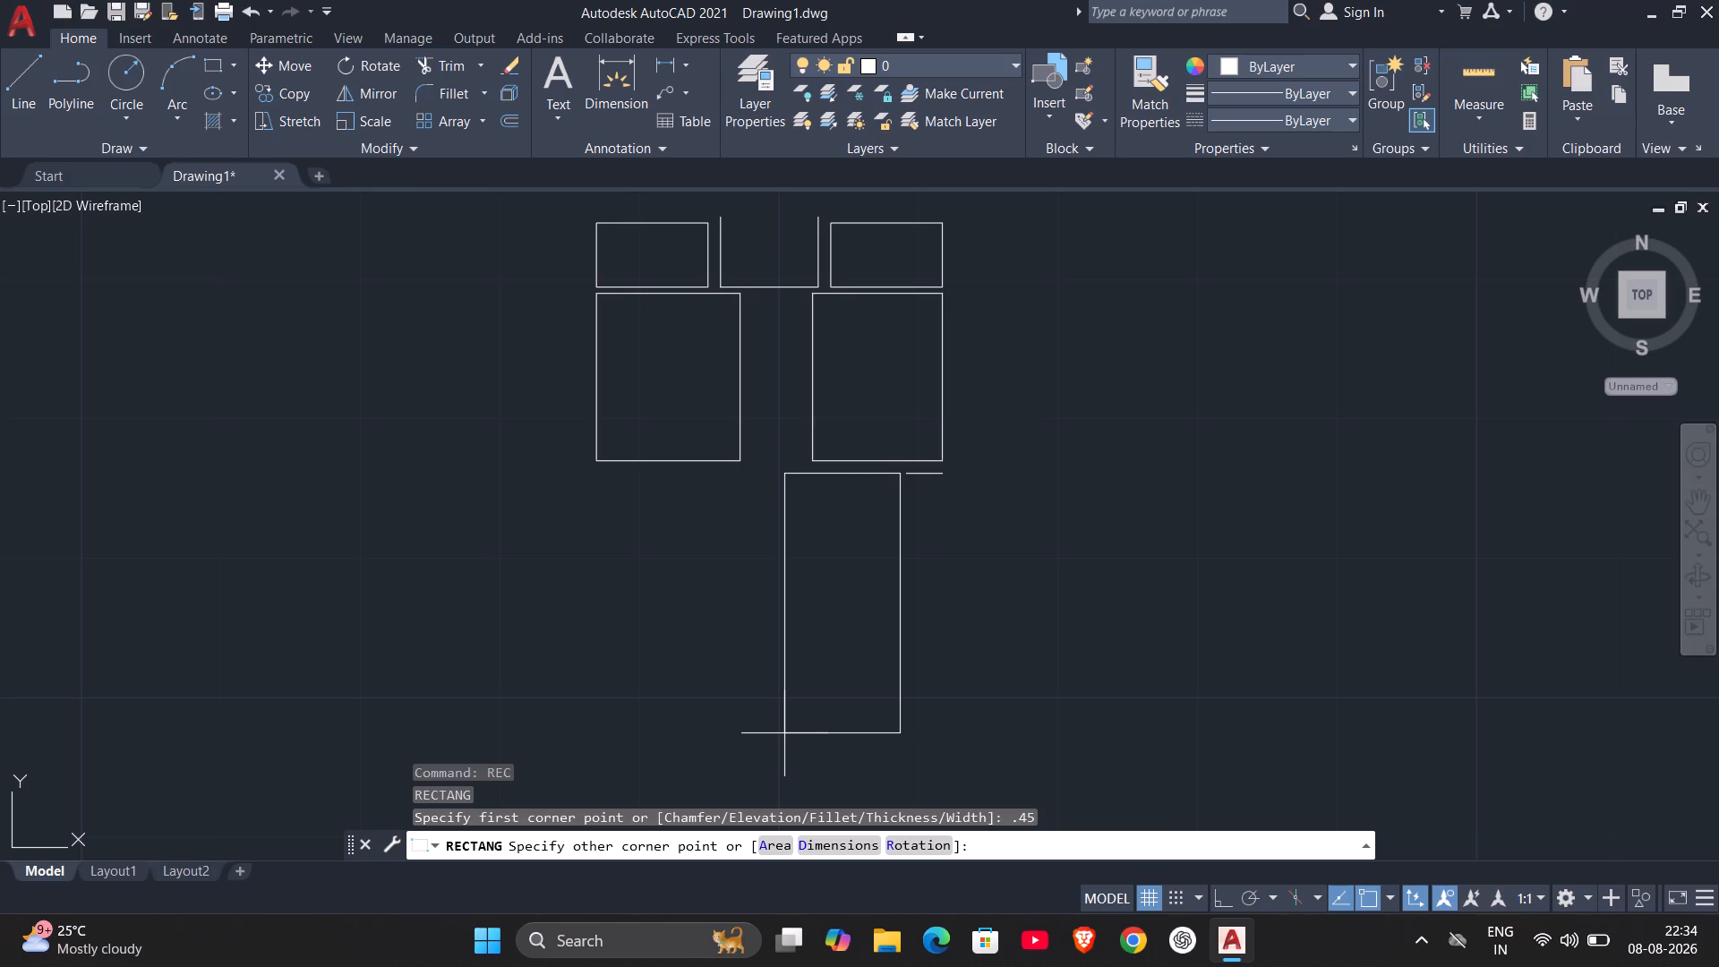
pyautogui.press('d')
pyautogui.press('Return')
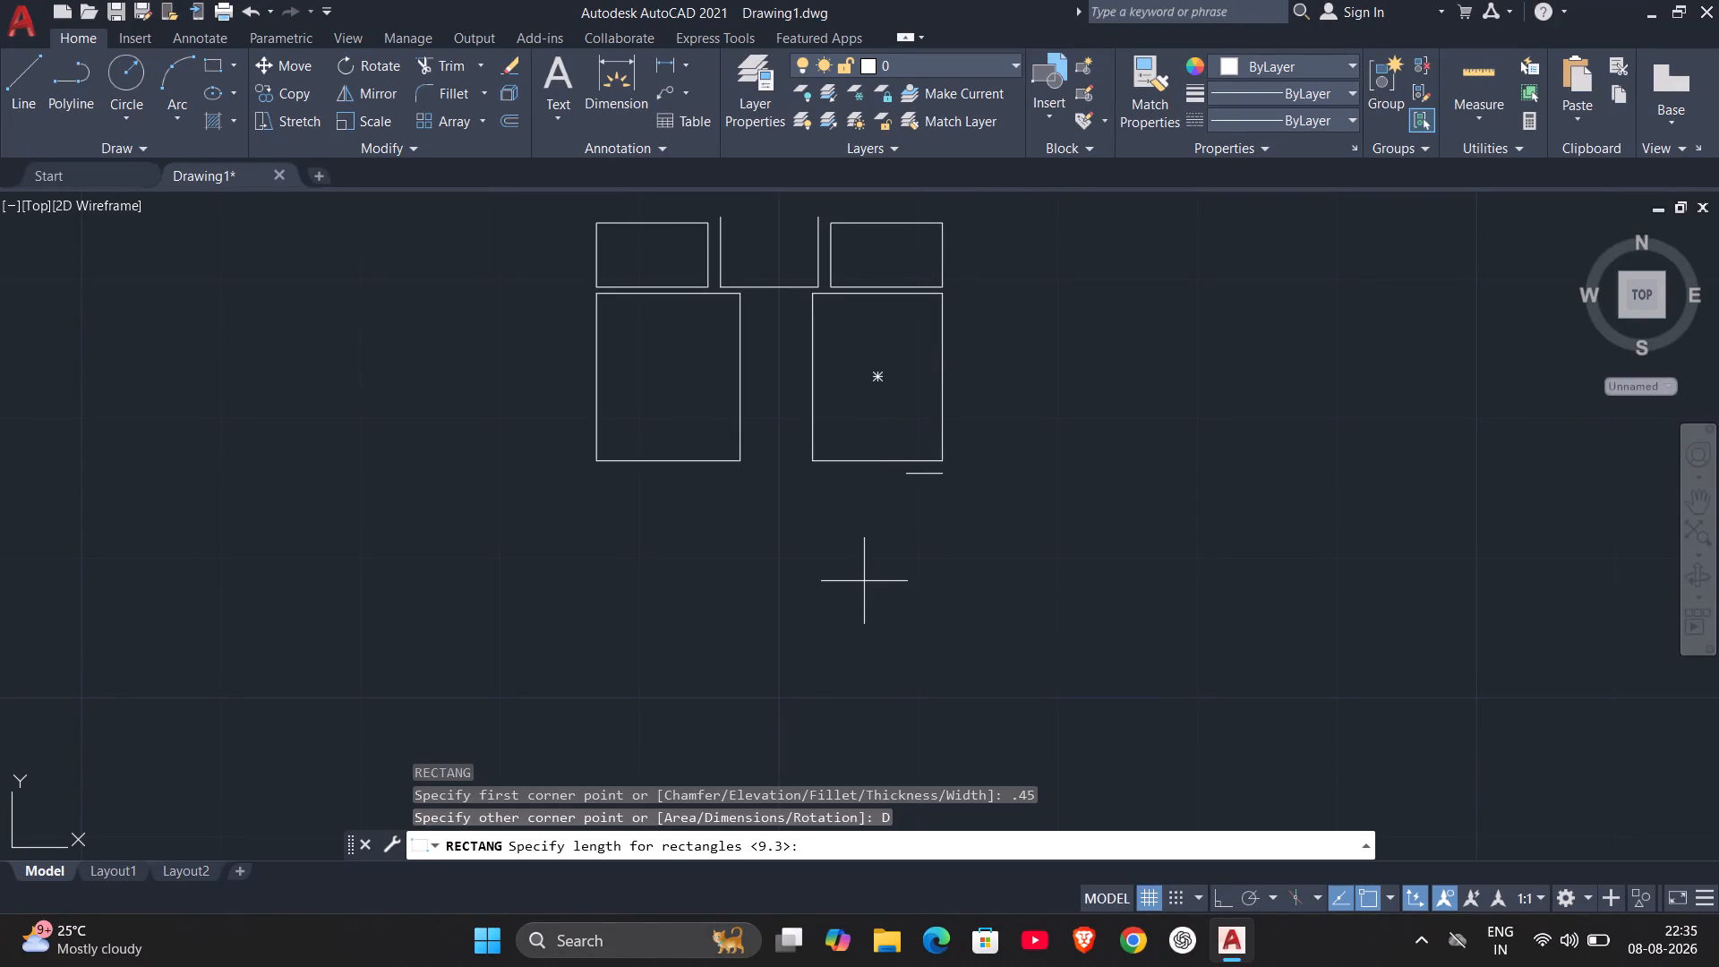
pyautogui.write('5.6')
pyautogui.press('Return')
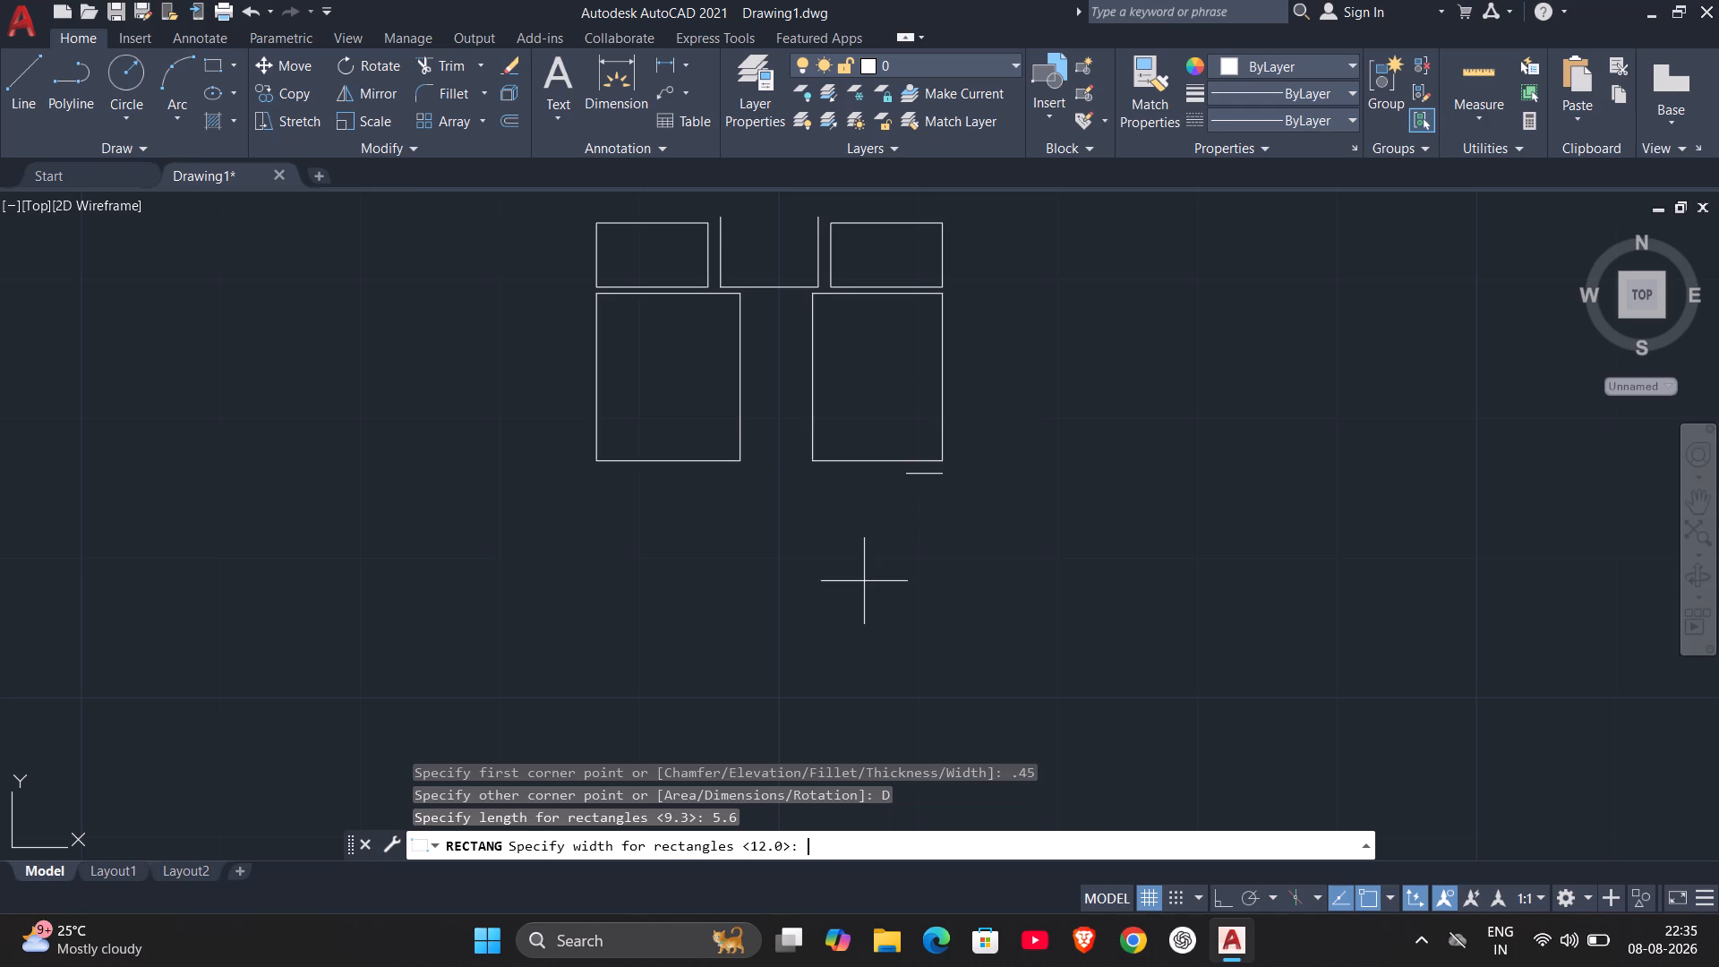
pyautogui.write('9.0')
pyautogui.press('Return')
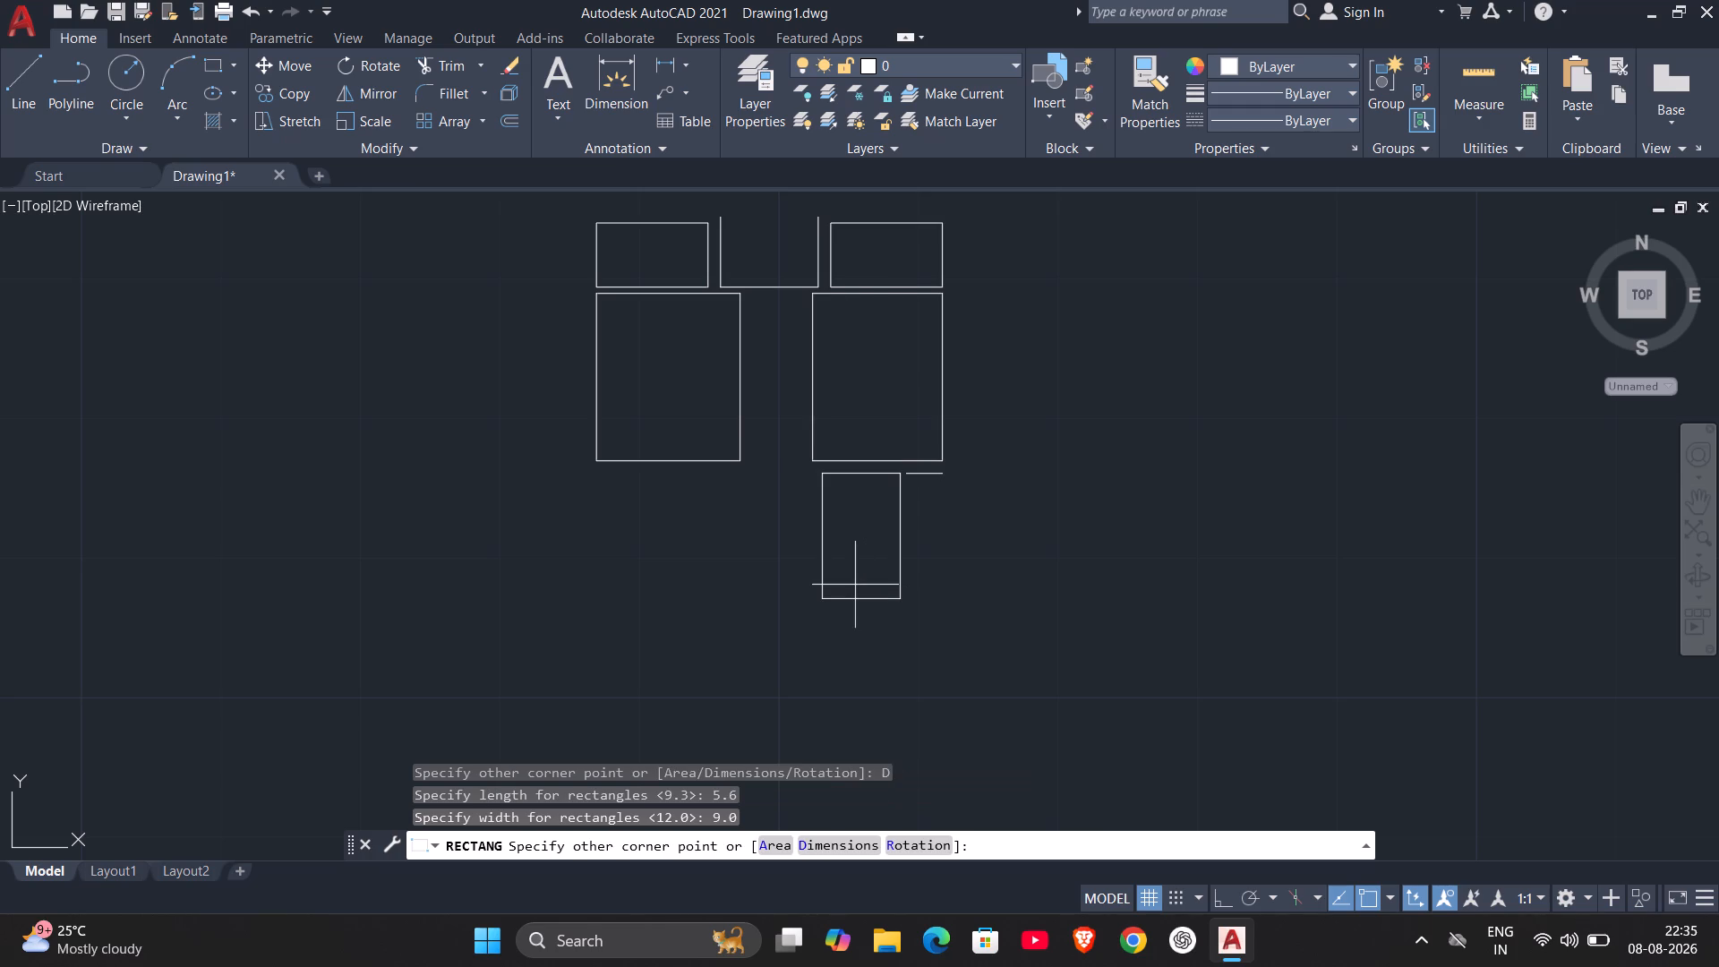
pyautogui.click(851, 584)
# Draw a rectangle with length 5.6 and width 6.6 via Dimensions, starting 0.45 below the 5.6 by 9.0 rectangle's lower-right corner, extending down-left.
pyautogui.moveTo(949, 570); pyautogui.dragTo(965, 443, button='middle')
pyautogui.moveTo(911, 538); pyautogui.dragTo(910, 492, button='middle')
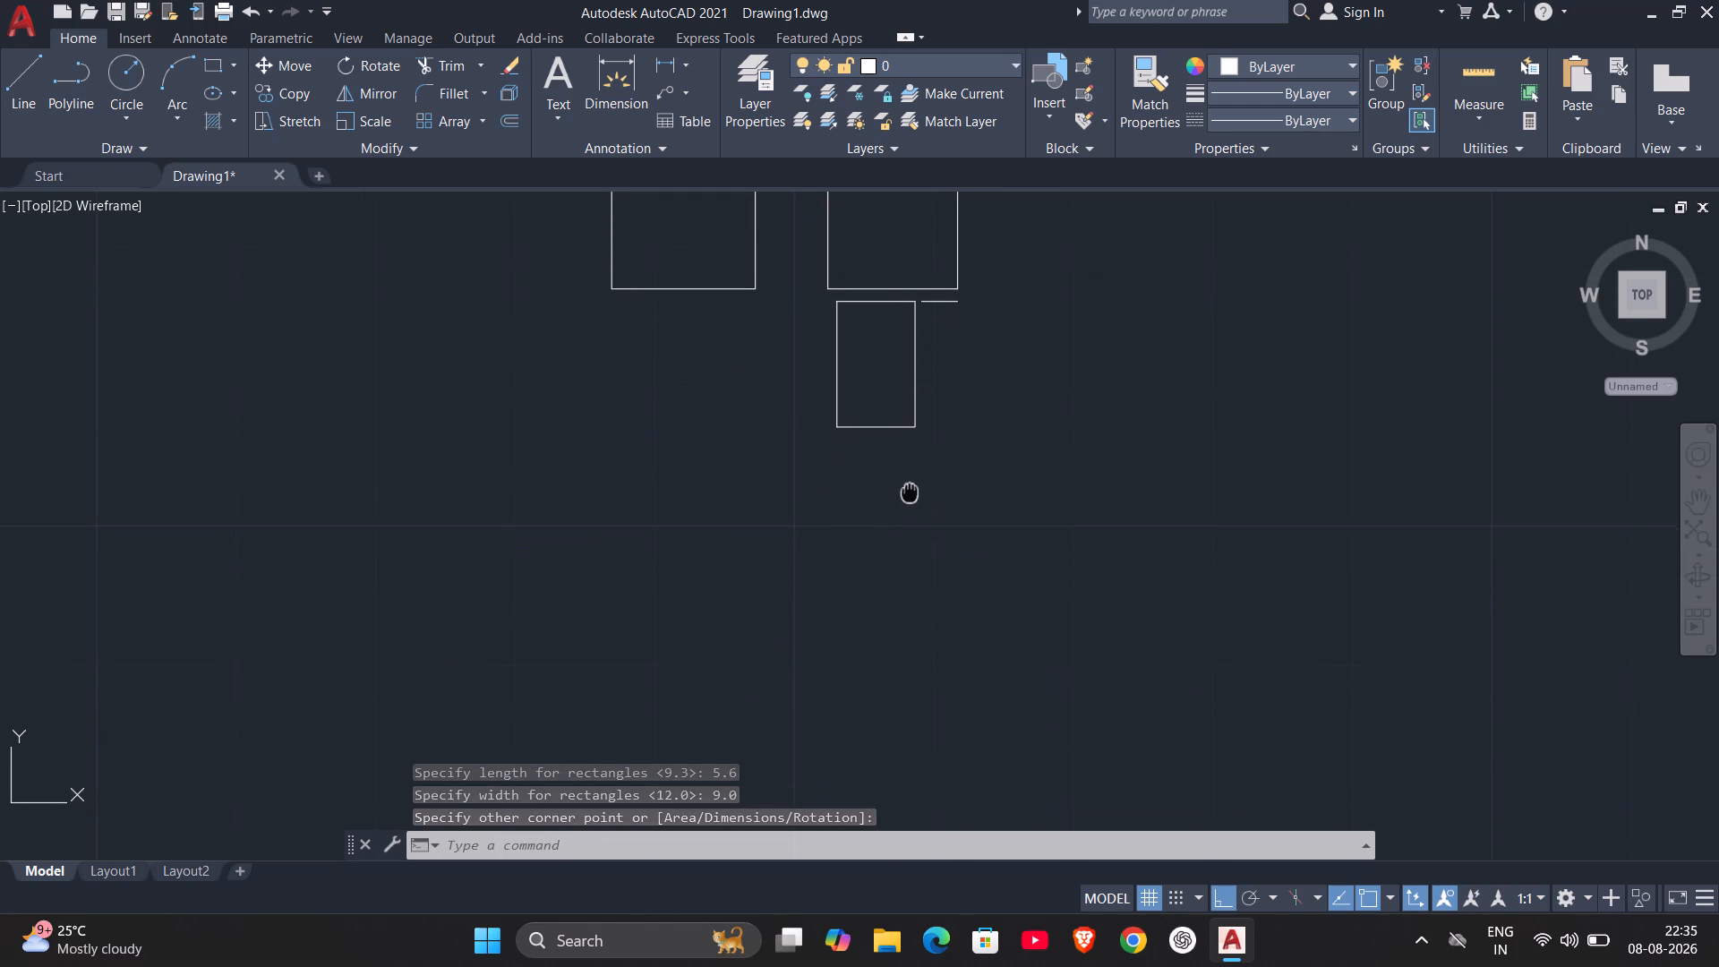
pyautogui.moveTo(910, 492); pyautogui.dragTo(916, 462, button='middle')
pyautogui.scroll(1, 910, 419)
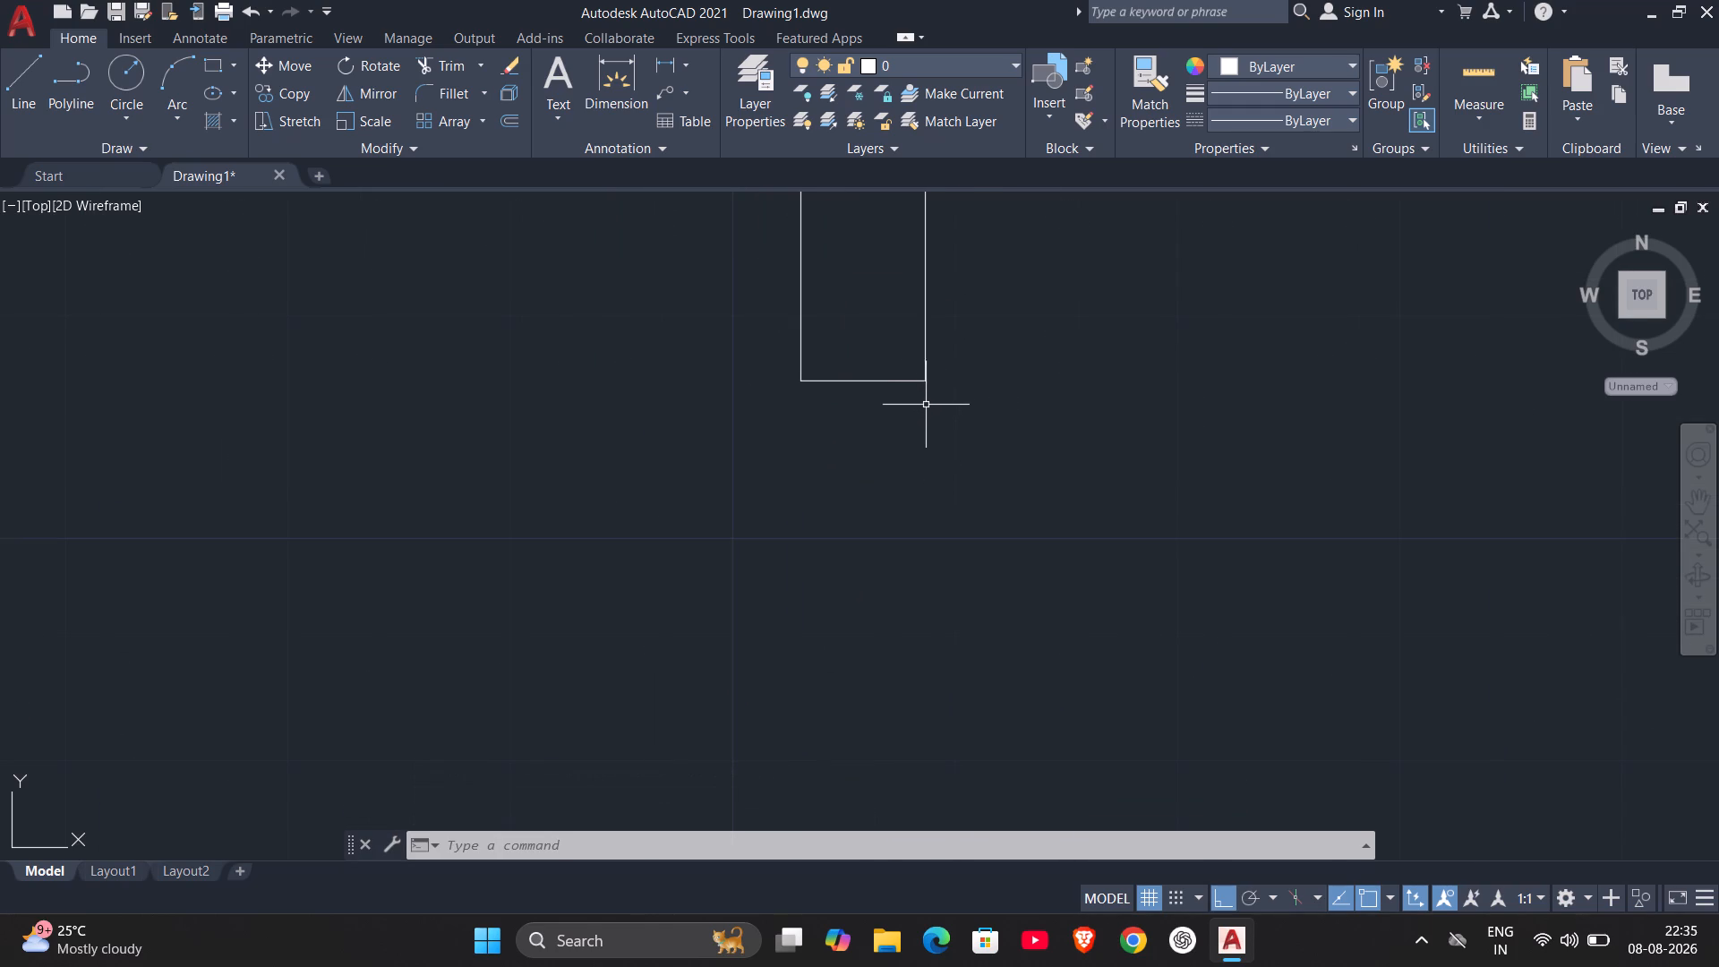
pyautogui.press('r')
pyautogui.write('EC')
pyautogui.press('Return')
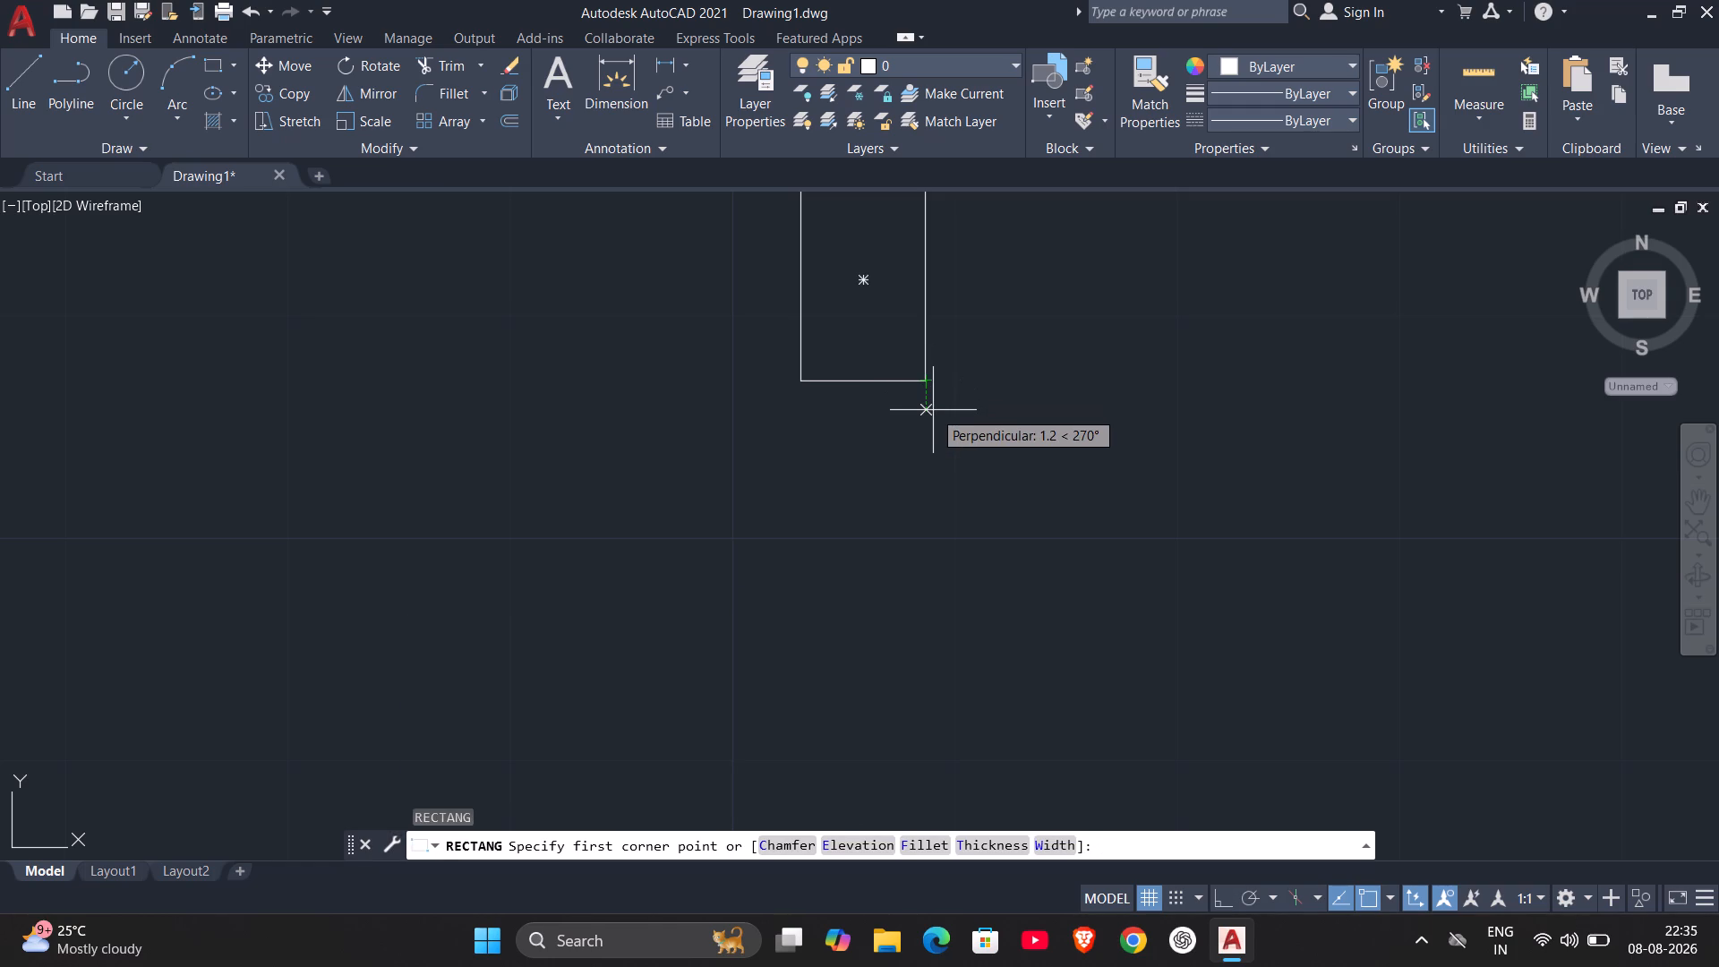
pyautogui.write('.45')
pyautogui.press('Return')
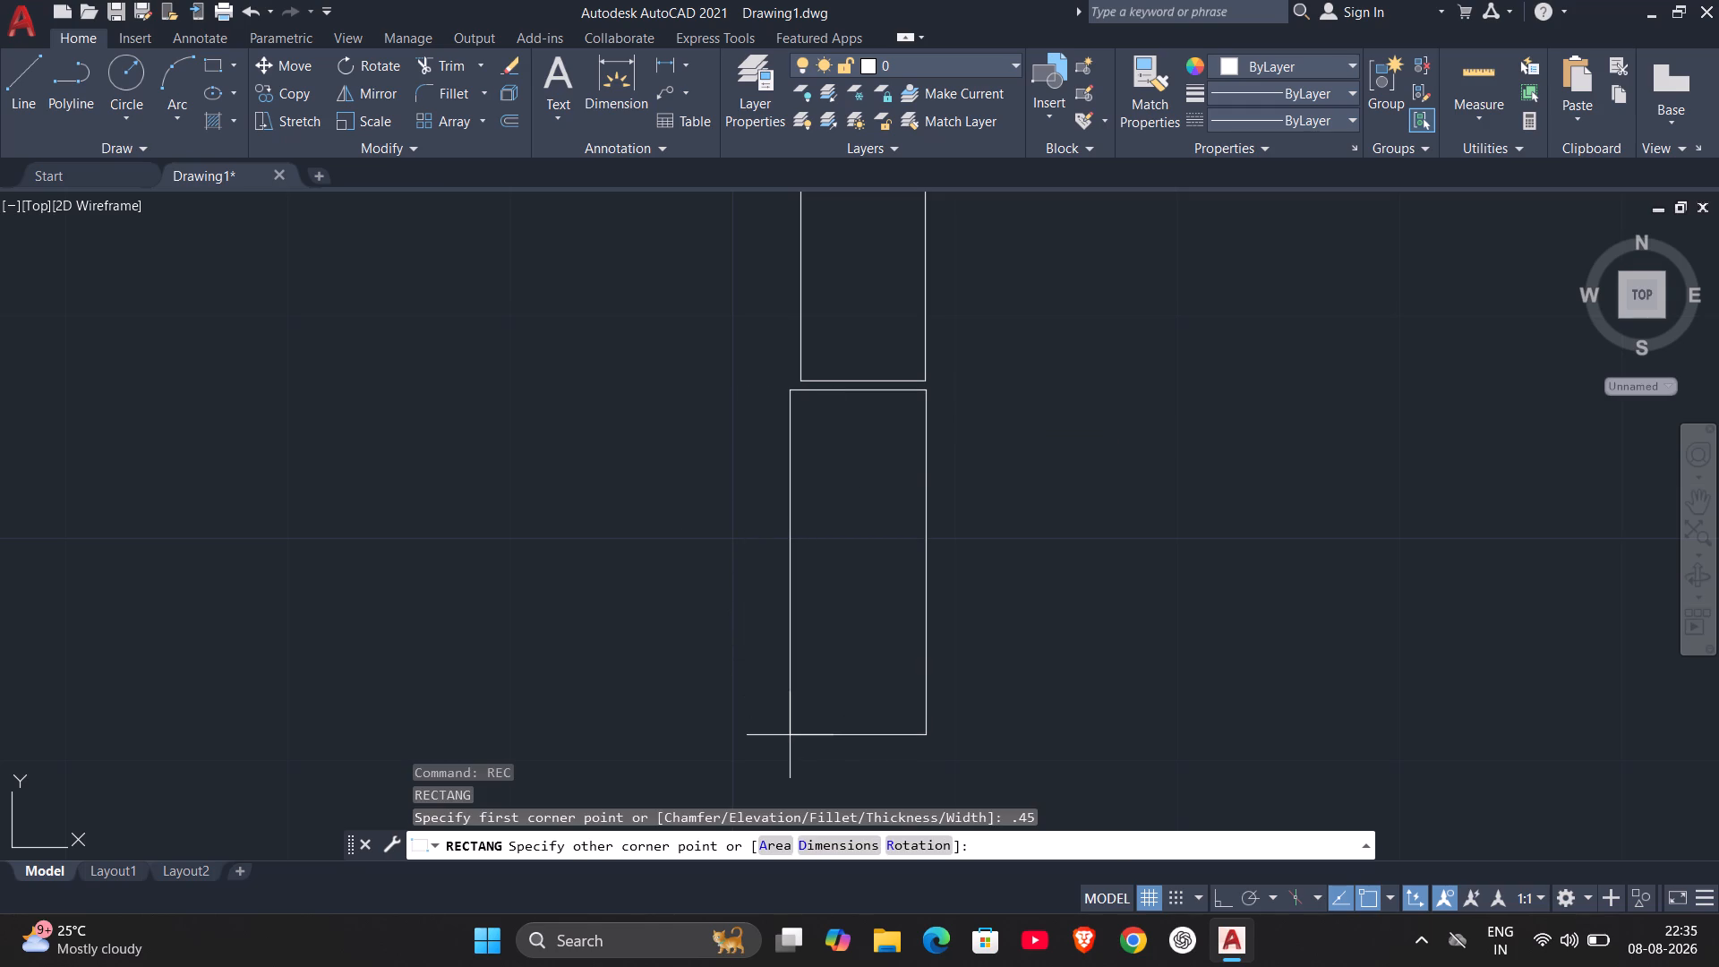
pyautogui.press('d')
pyautogui.press('Return')
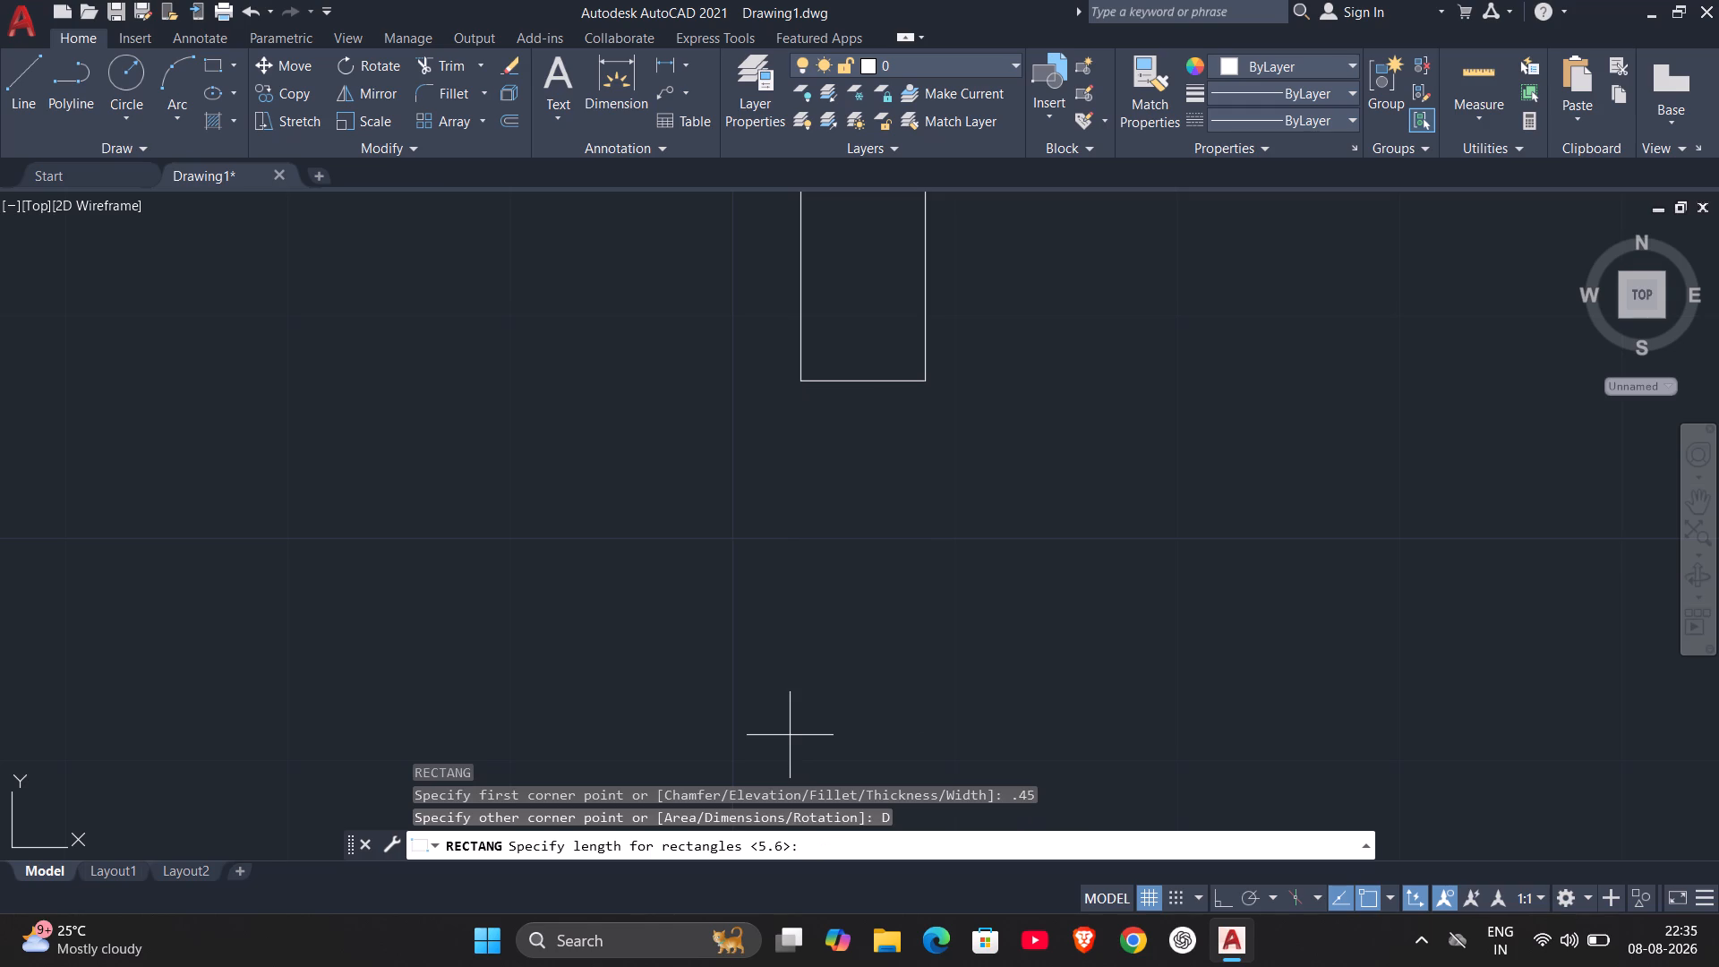
pyautogui.write('5.')
pyautogui.press('6')
pyautogui.press('Return')
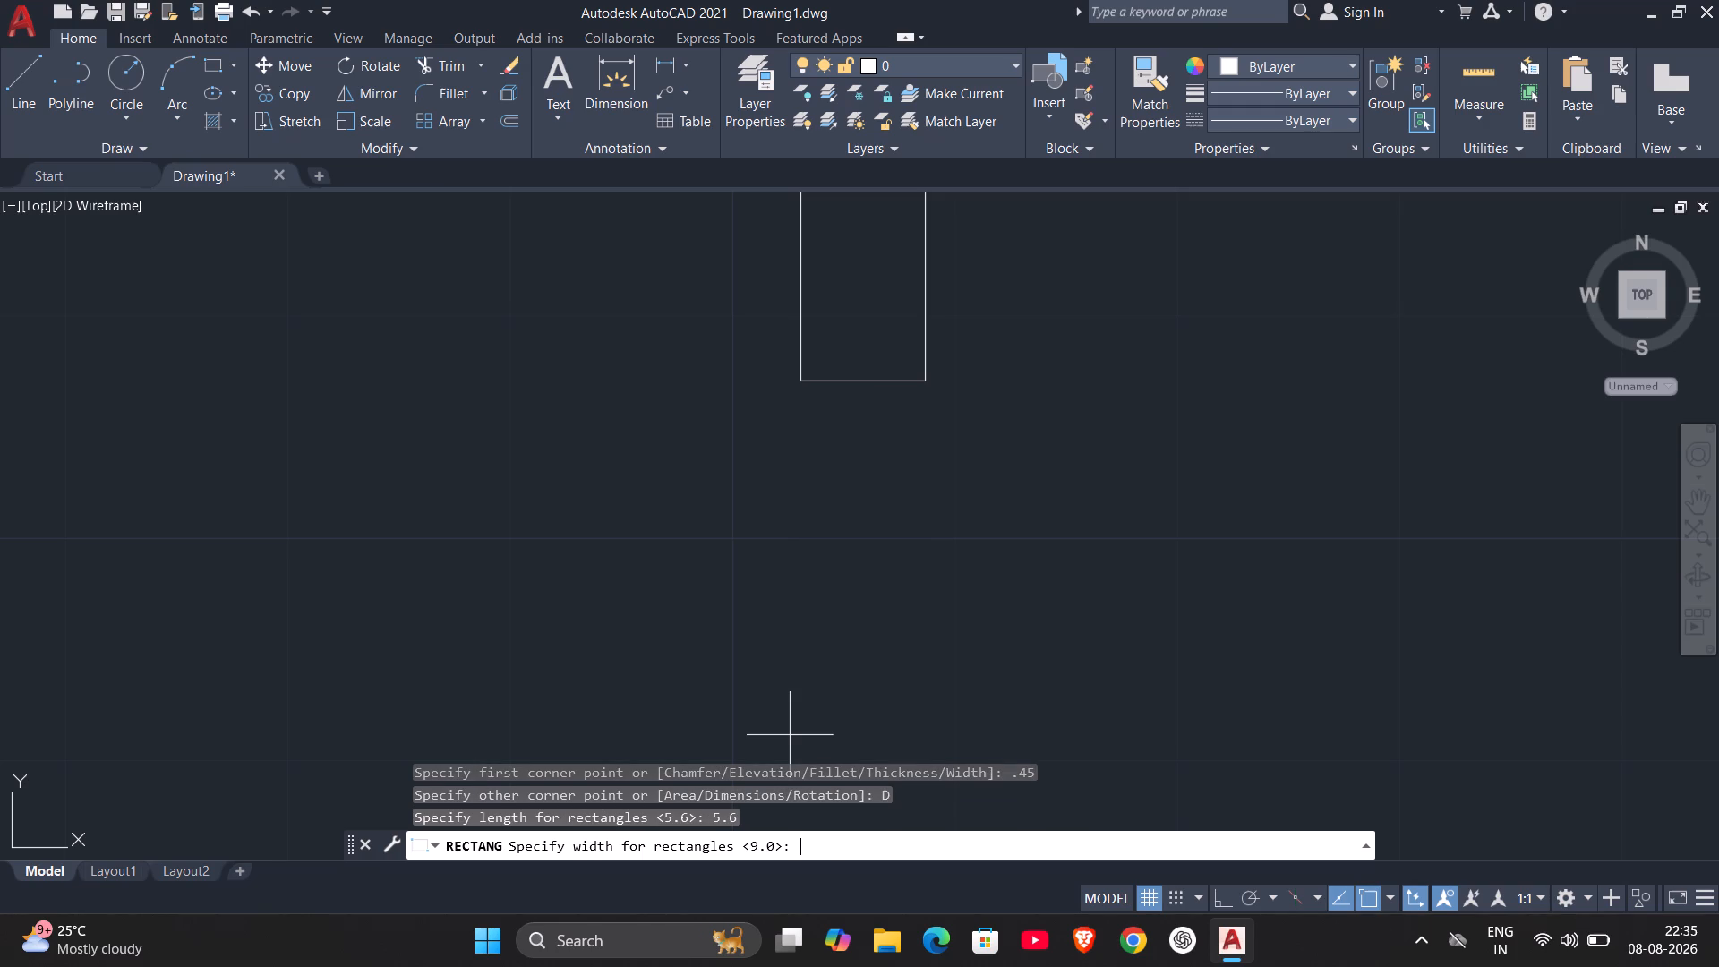
pyautogui.write('6.6')
pyautogui.press('Return')
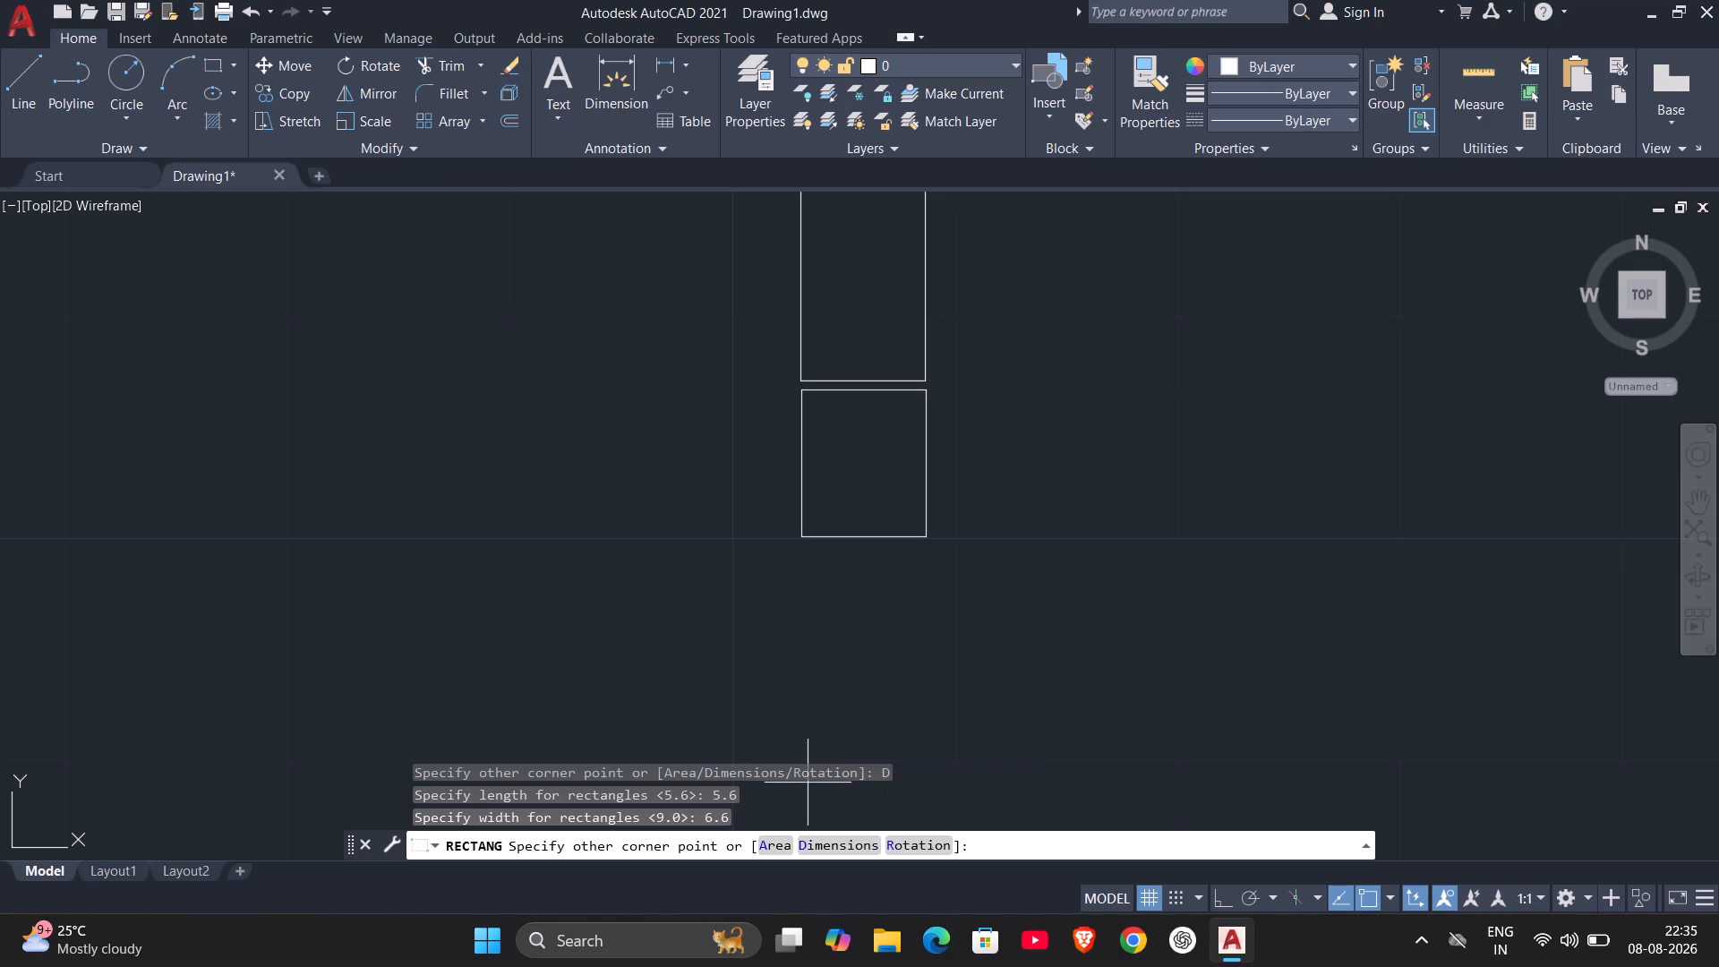
pyautogui.click(791, 636)
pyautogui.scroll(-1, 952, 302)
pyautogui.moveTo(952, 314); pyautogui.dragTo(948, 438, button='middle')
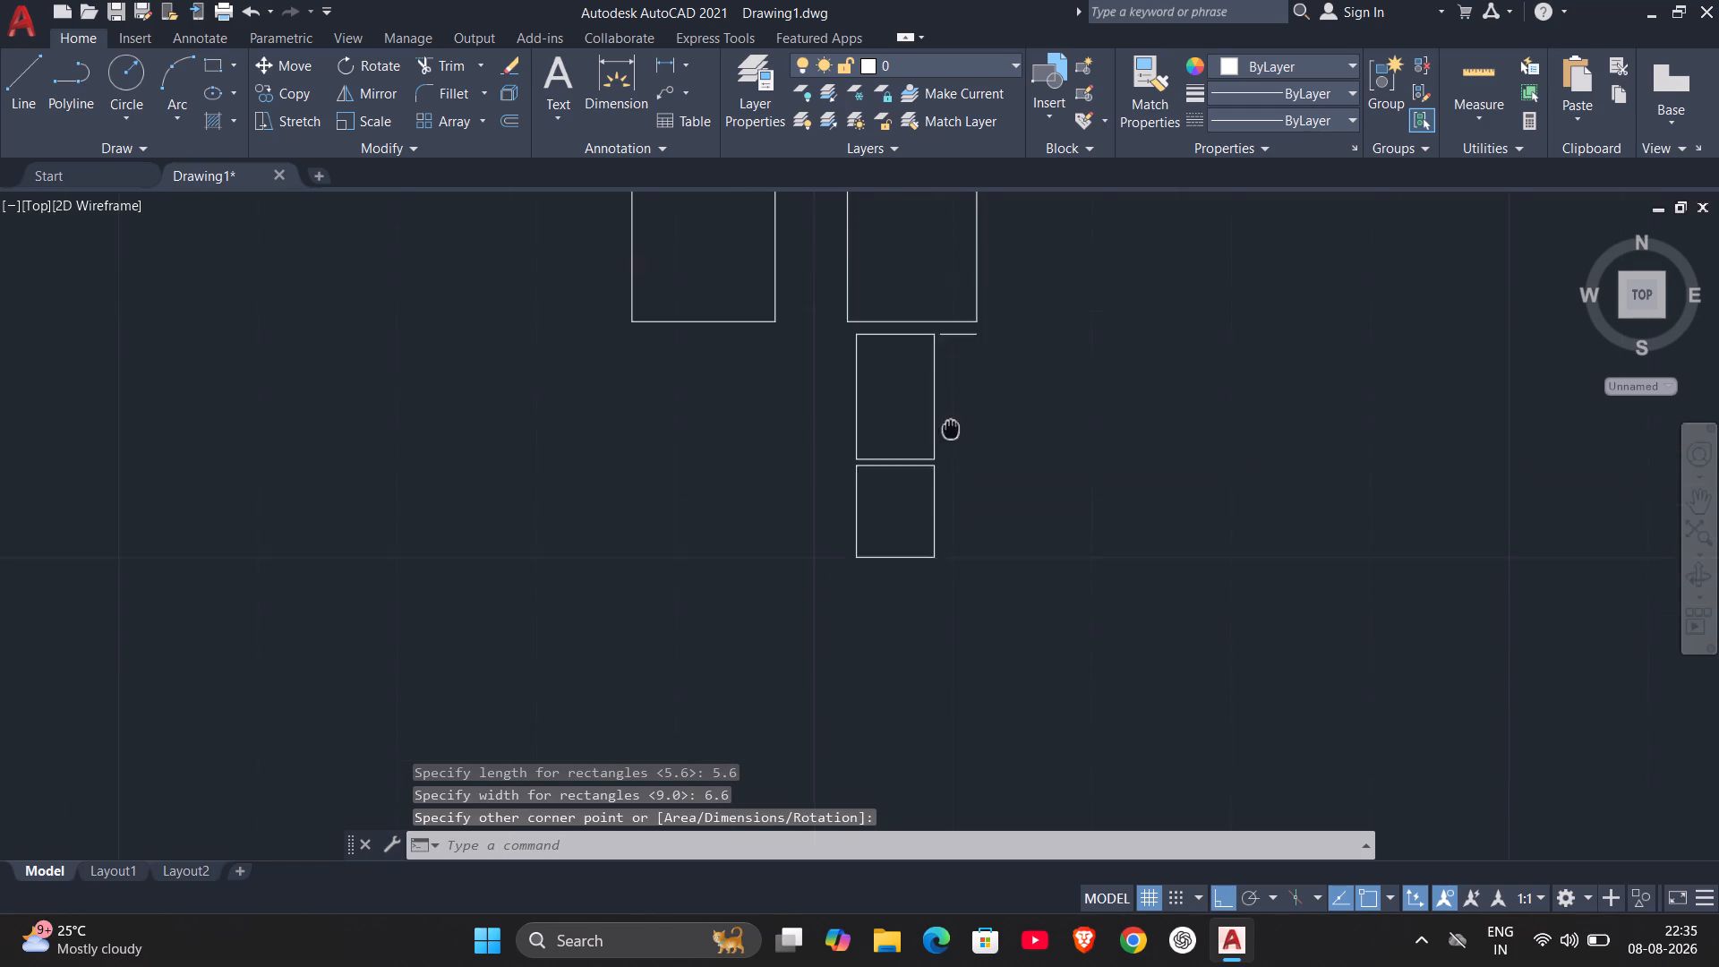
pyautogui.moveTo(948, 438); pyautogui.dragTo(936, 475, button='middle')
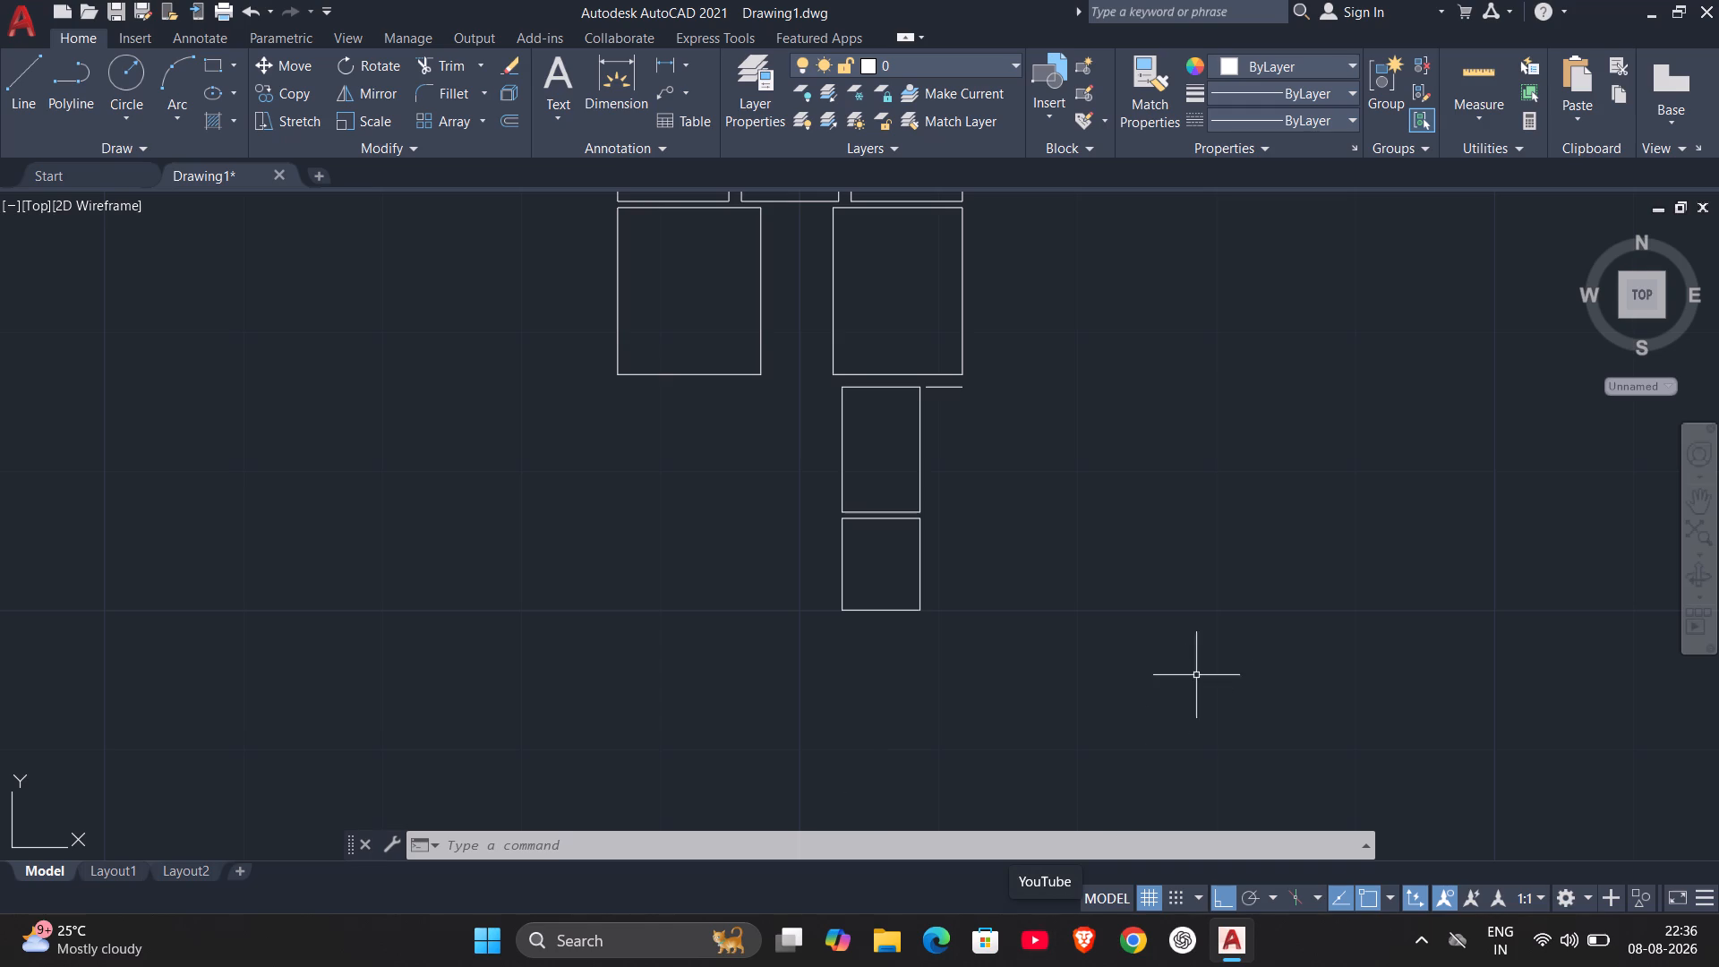
# Minimize the drawing window and launch Fuji from the desktop.
pyautogui.click(1651, 10)
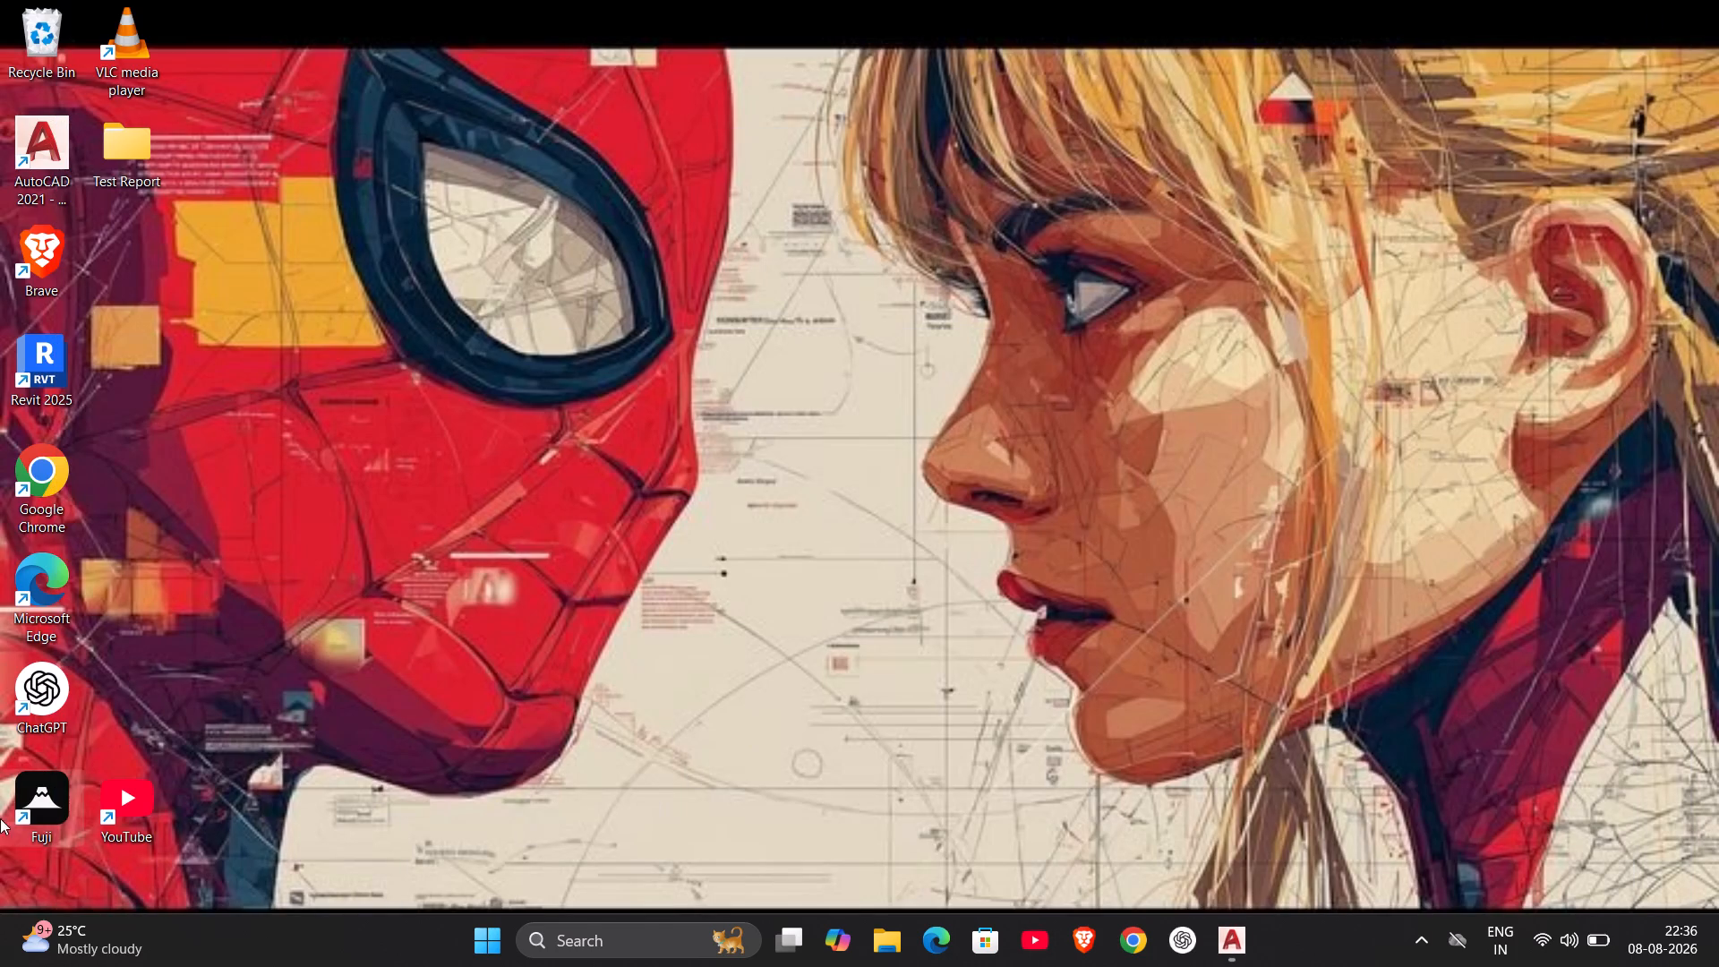
pyautogui.doubleClick(52, 788)
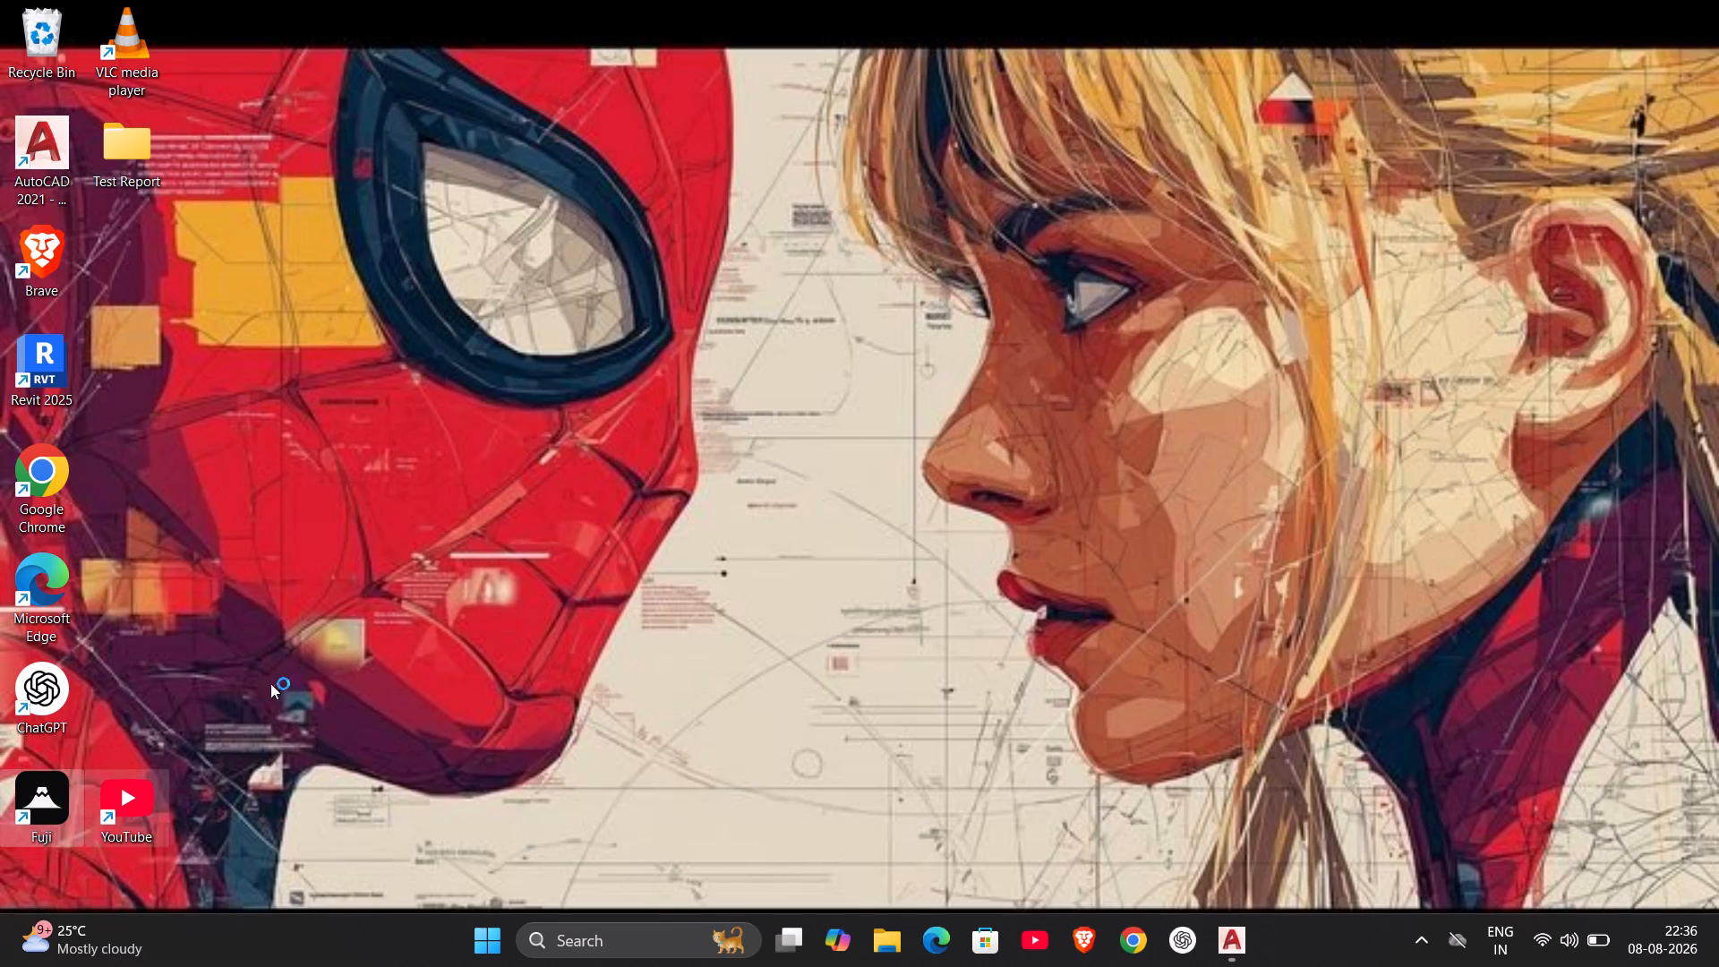
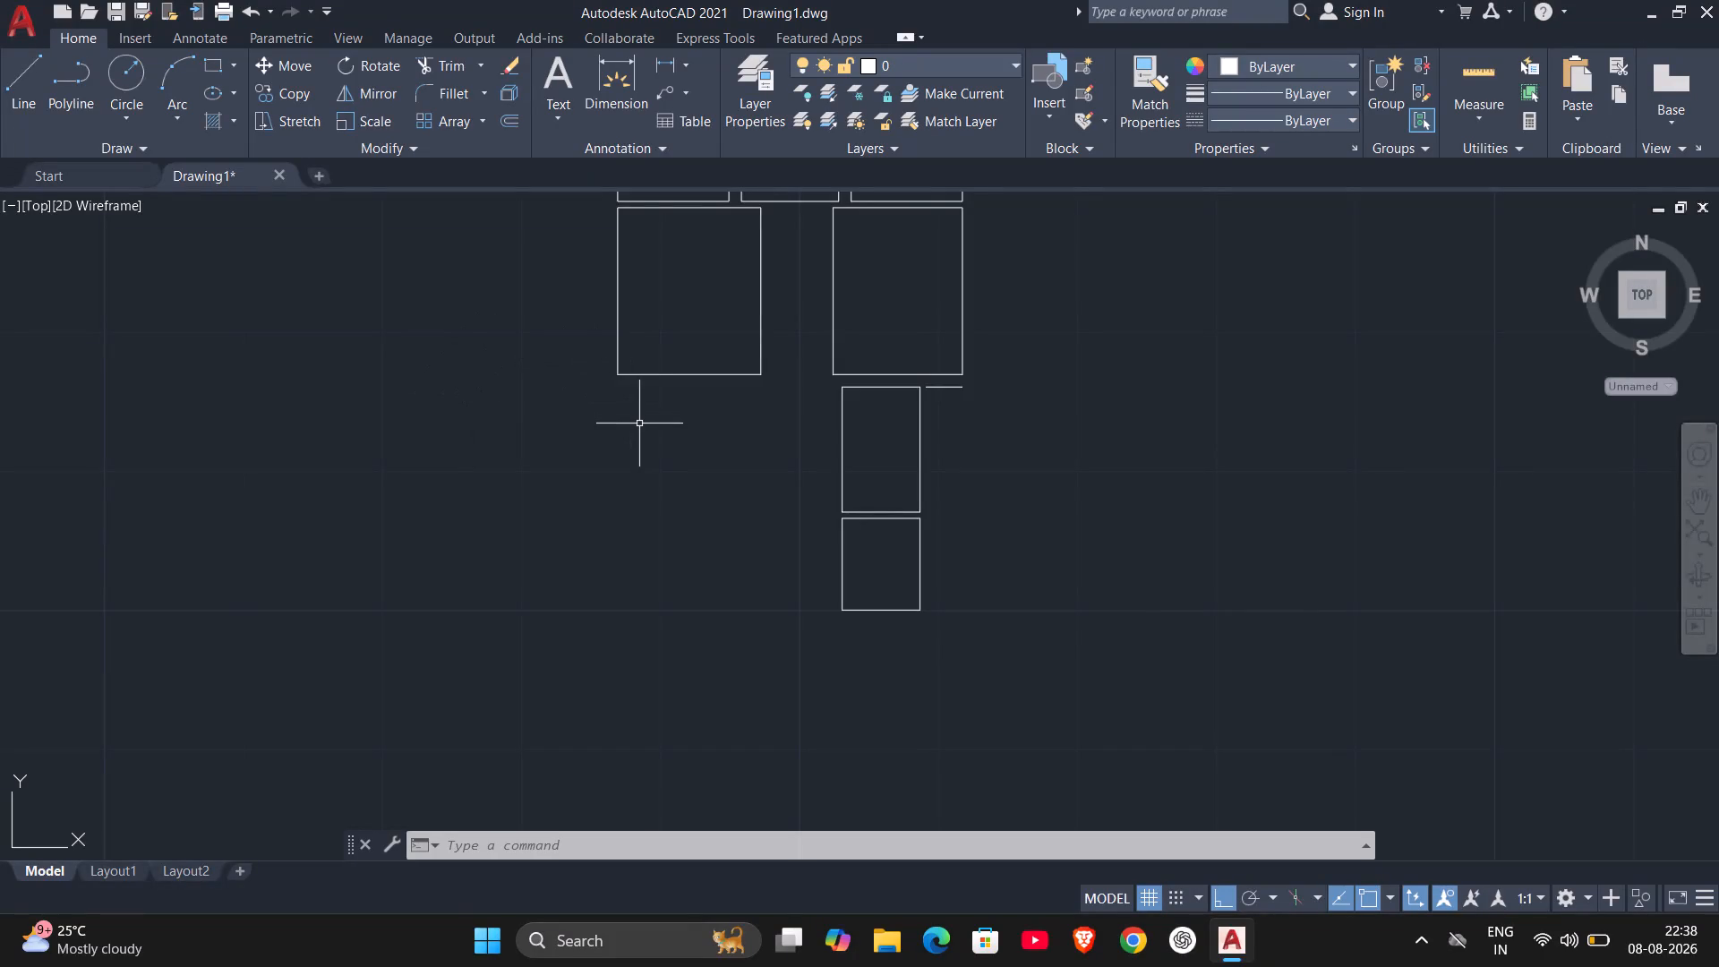
# Quick-measure the upper of the two small stacked rectangles and examine the layout around them.
pyautogui.click(1467, 69)
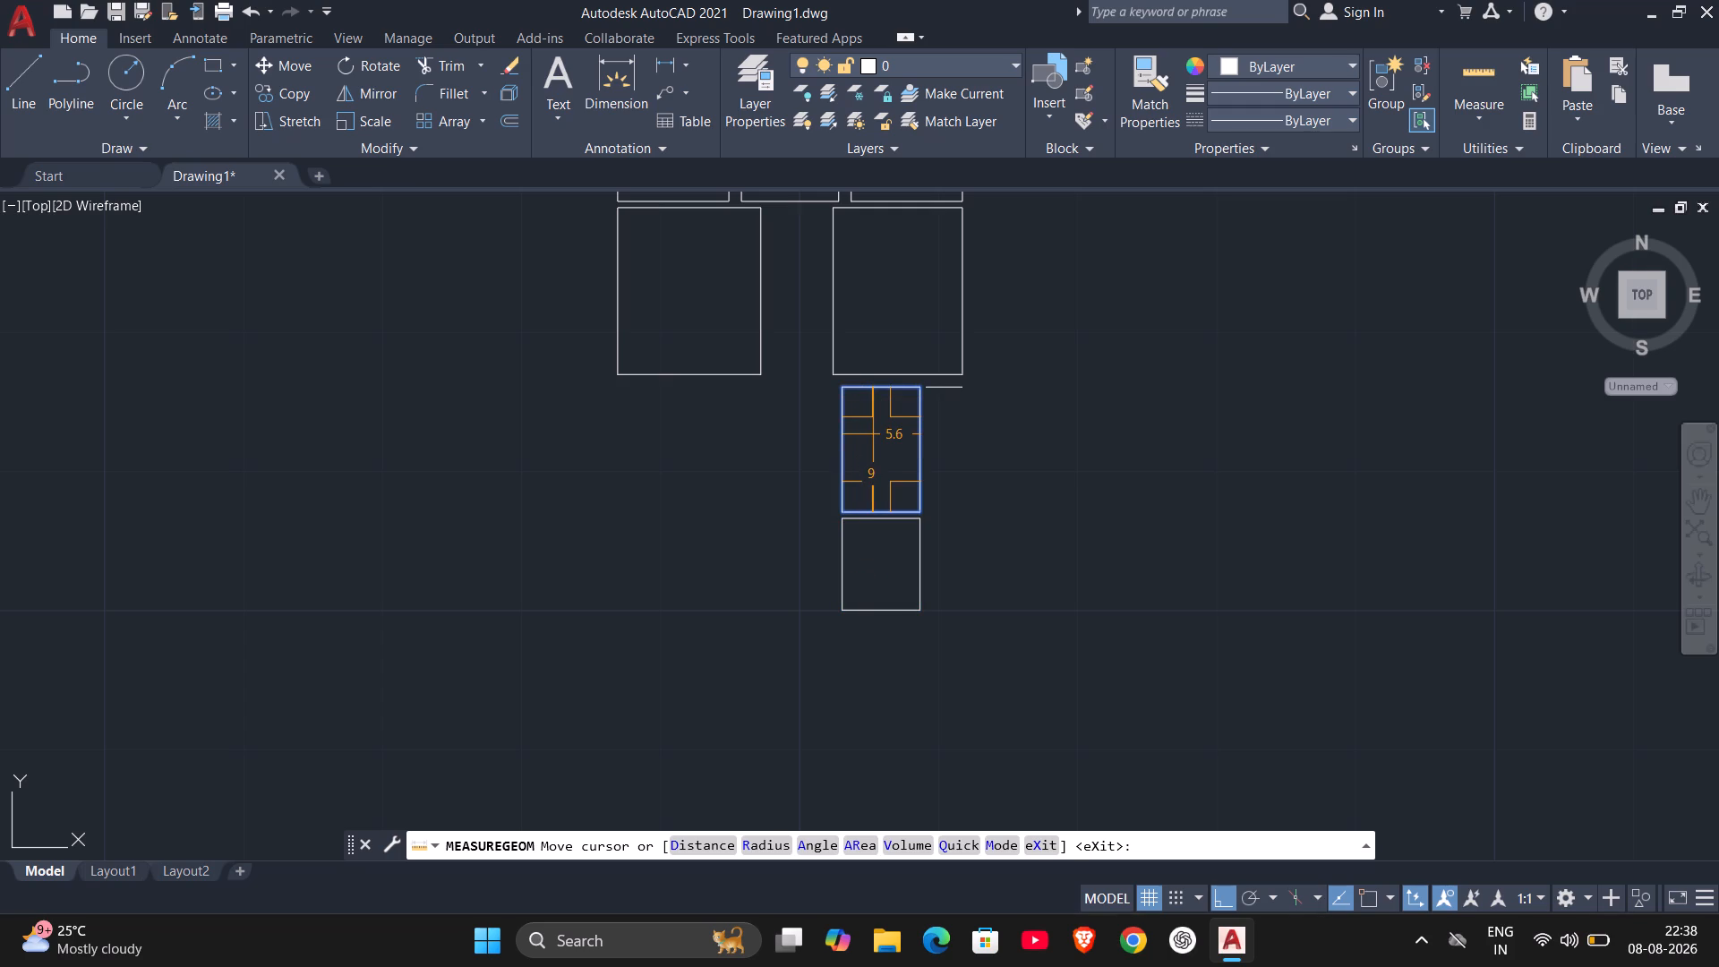
pyautogui.press('Escape')
pyautogui.moveTo(976, 501); pyautogui.dragTo(966, 549, button='middle')
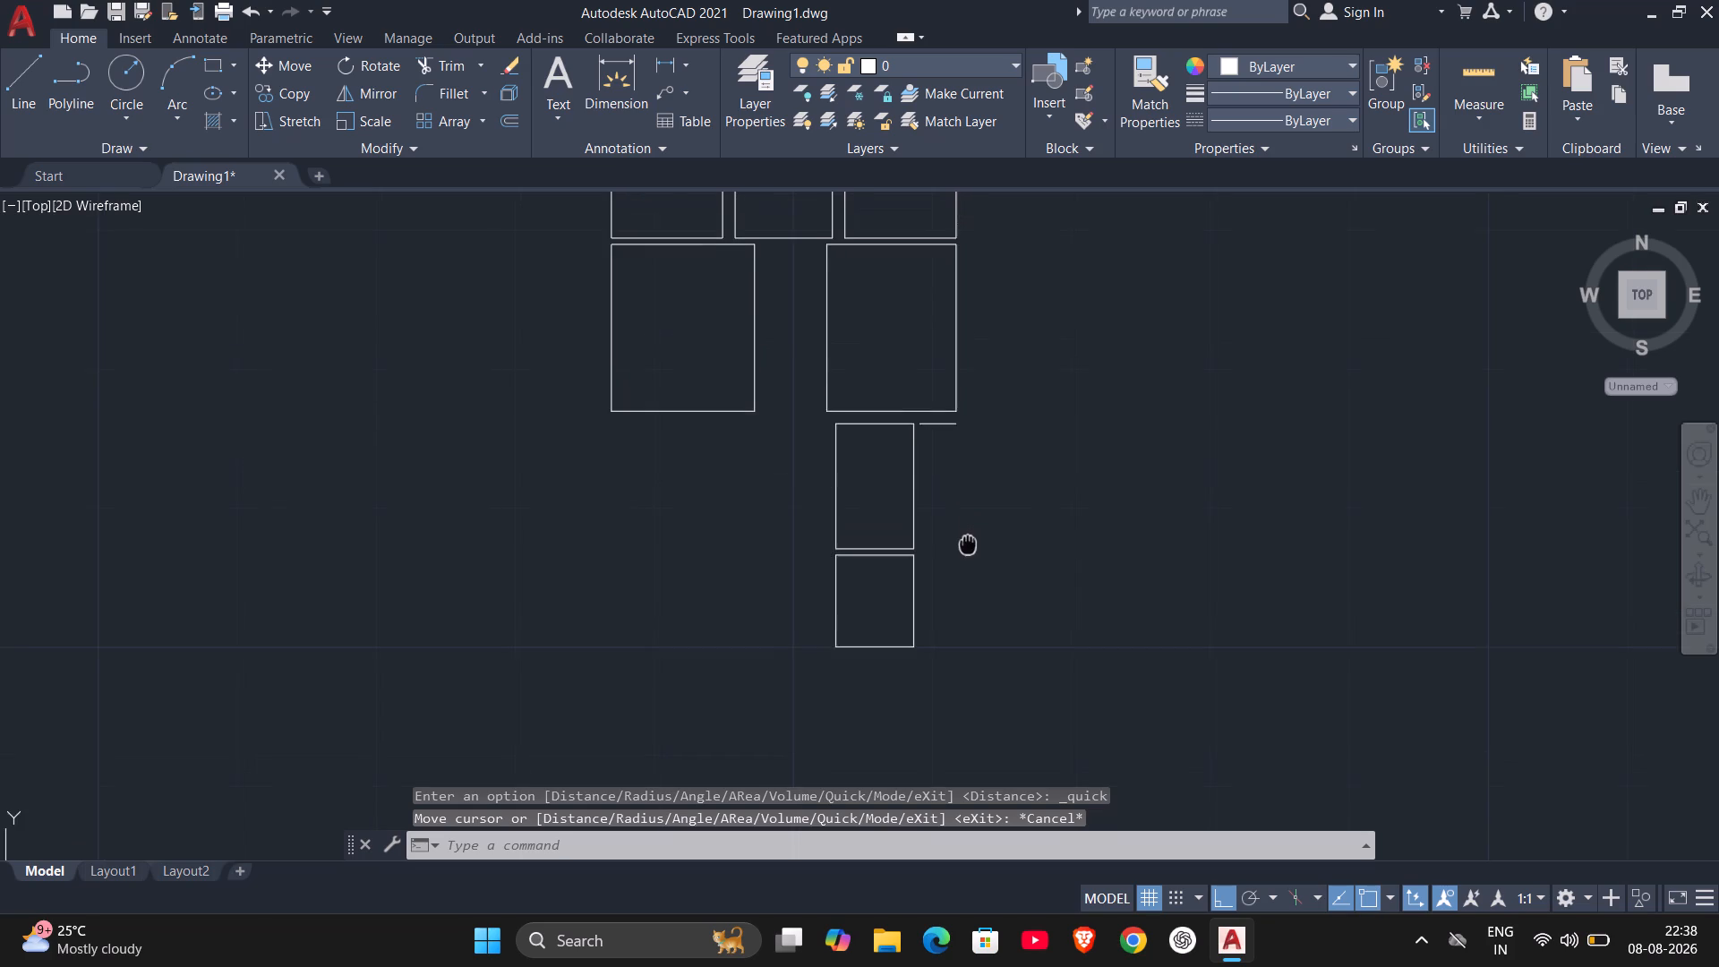
pyautogui.moveTo(966, 549); pyautogui.dragTo(891, 532, button='middle')
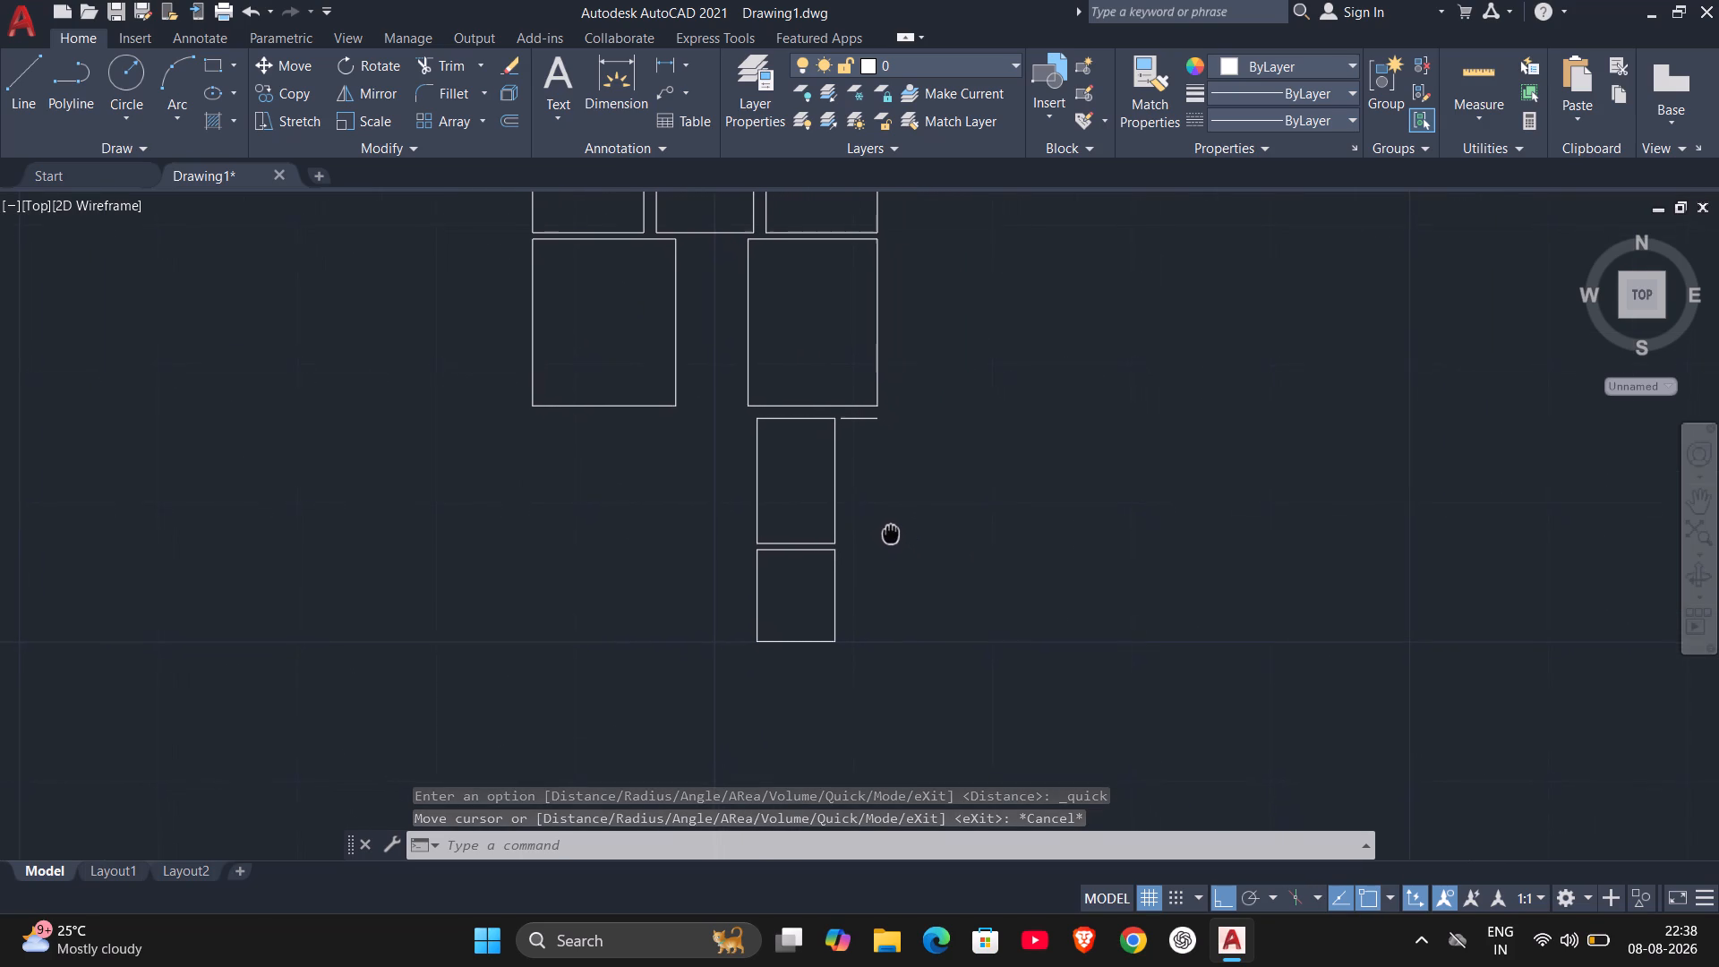
pyautogui.moveTo(891, 532); pyautogui.dragTo(889, 471, button='middle')
pyautogui.moveTo(826, 626); pyautogui.dragTo(825, 626, button='middle')
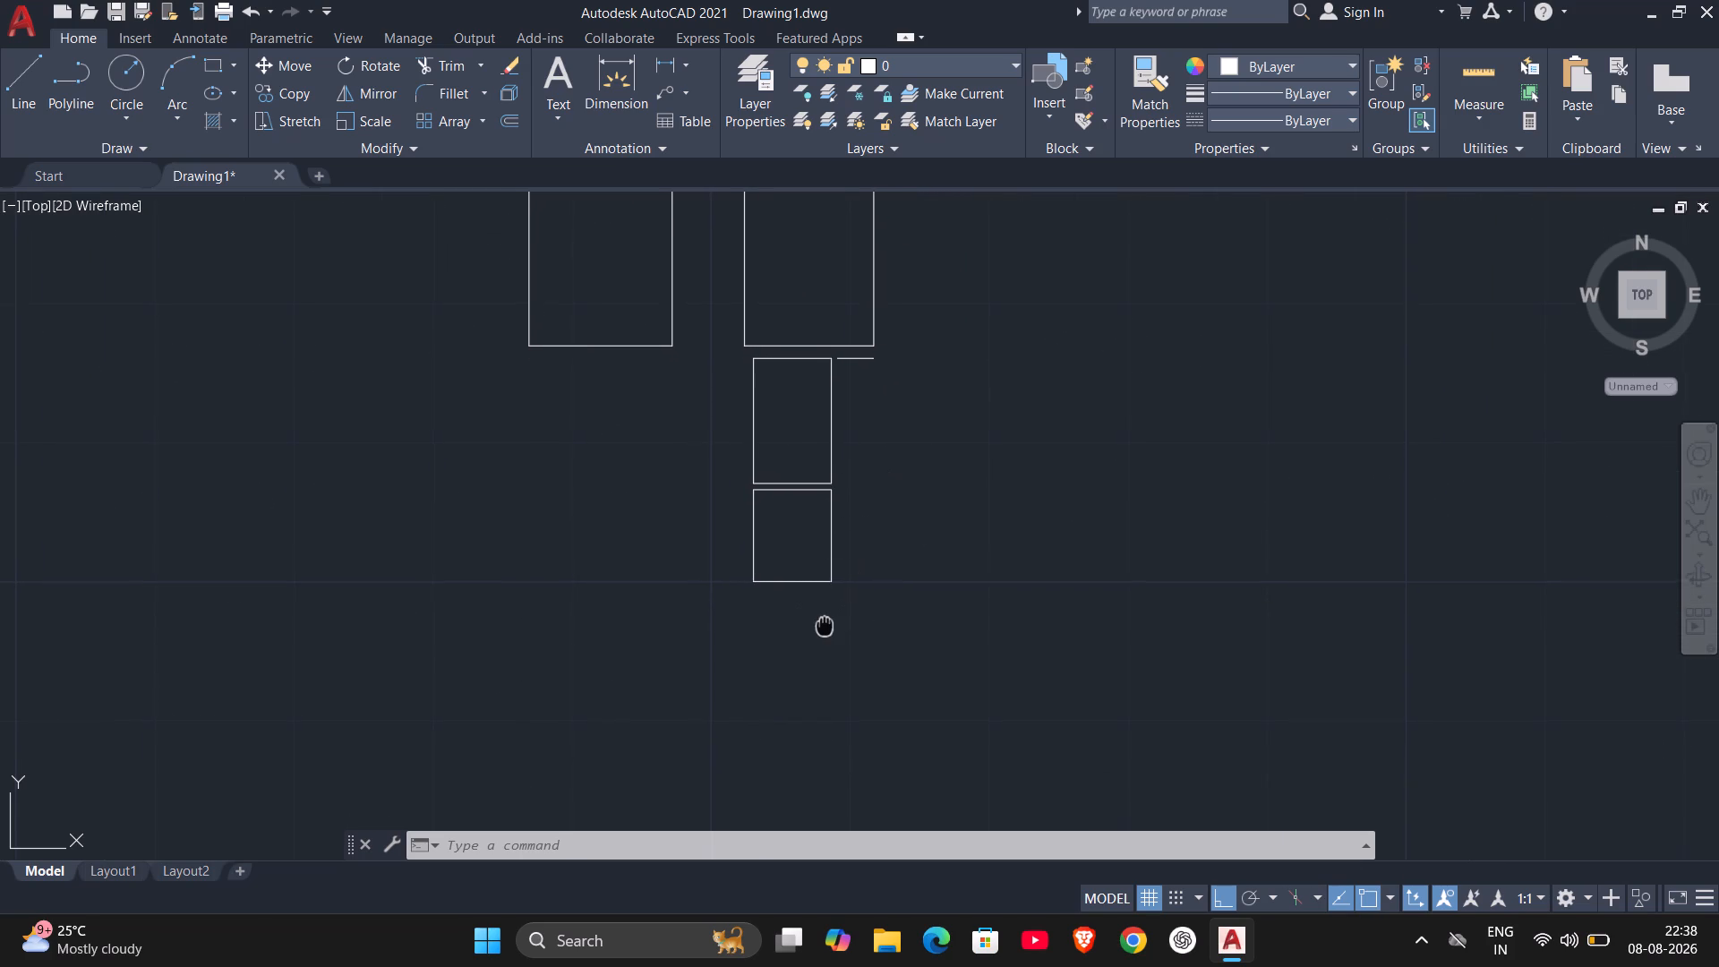
pyautogui.moveTo(825, 626); pyautogui.dragTo(823, 598, button='middle')
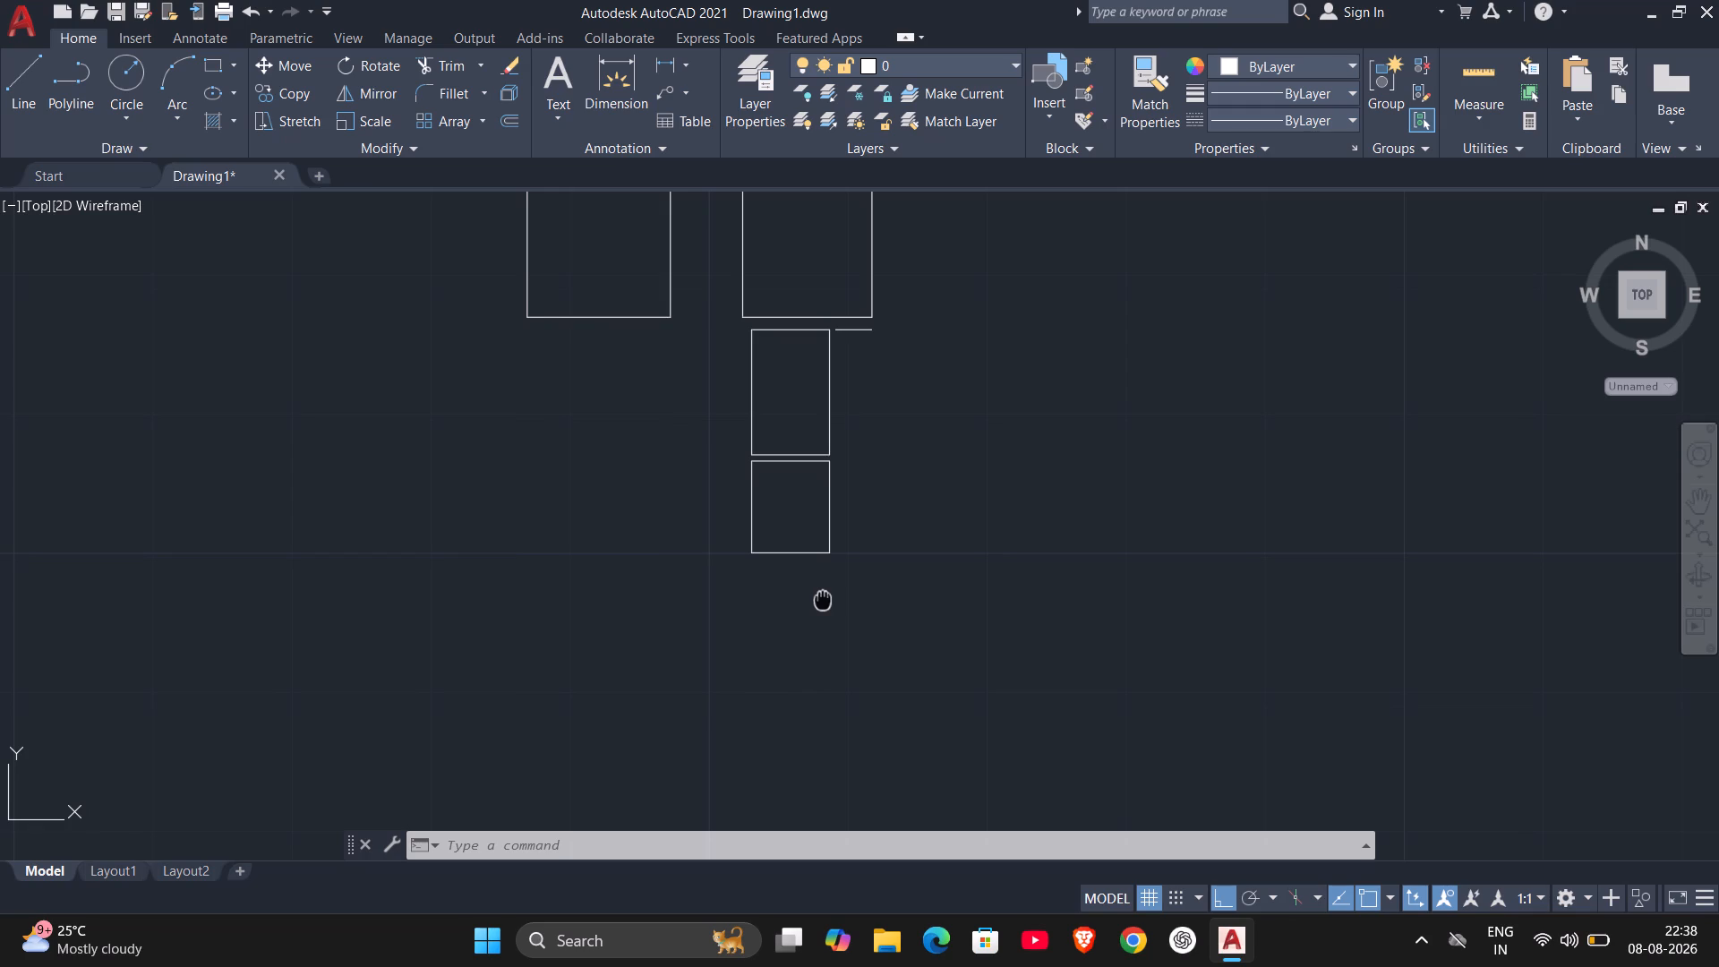
pyautogui.moveTo(823, 598); pyautogui.dragTo(825, 592, button='middle')
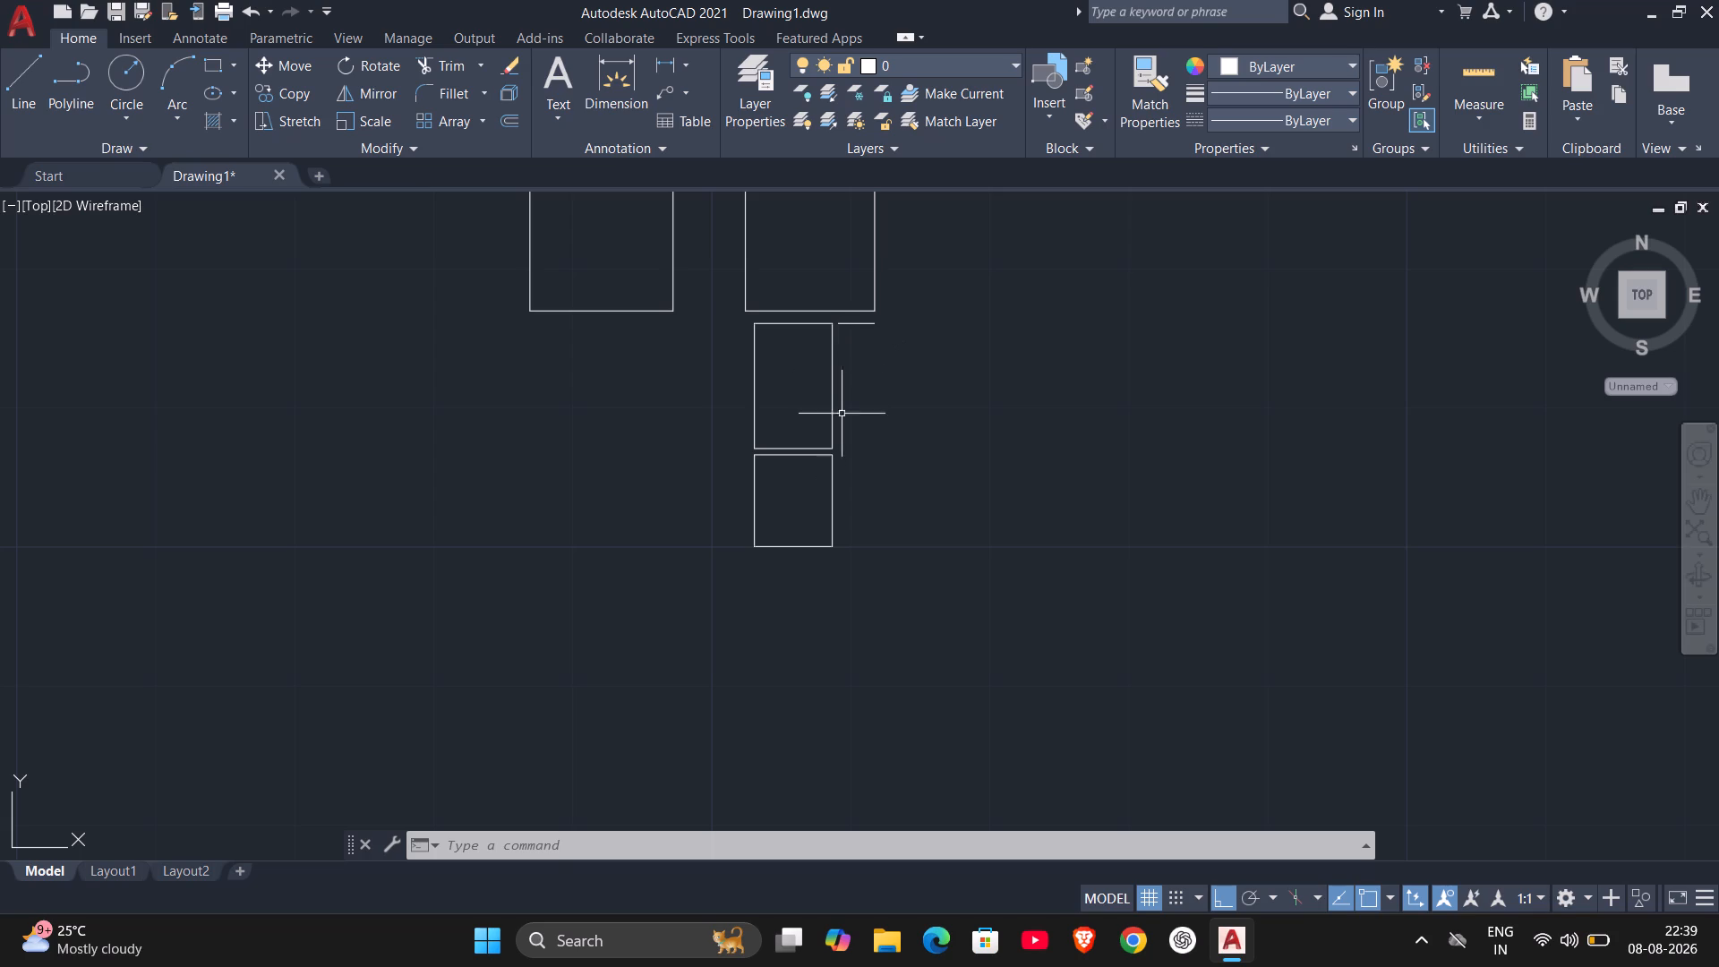
pyautogui.moveTo(849, 497); pyautogui.dragTo(852, 483, button='middle')
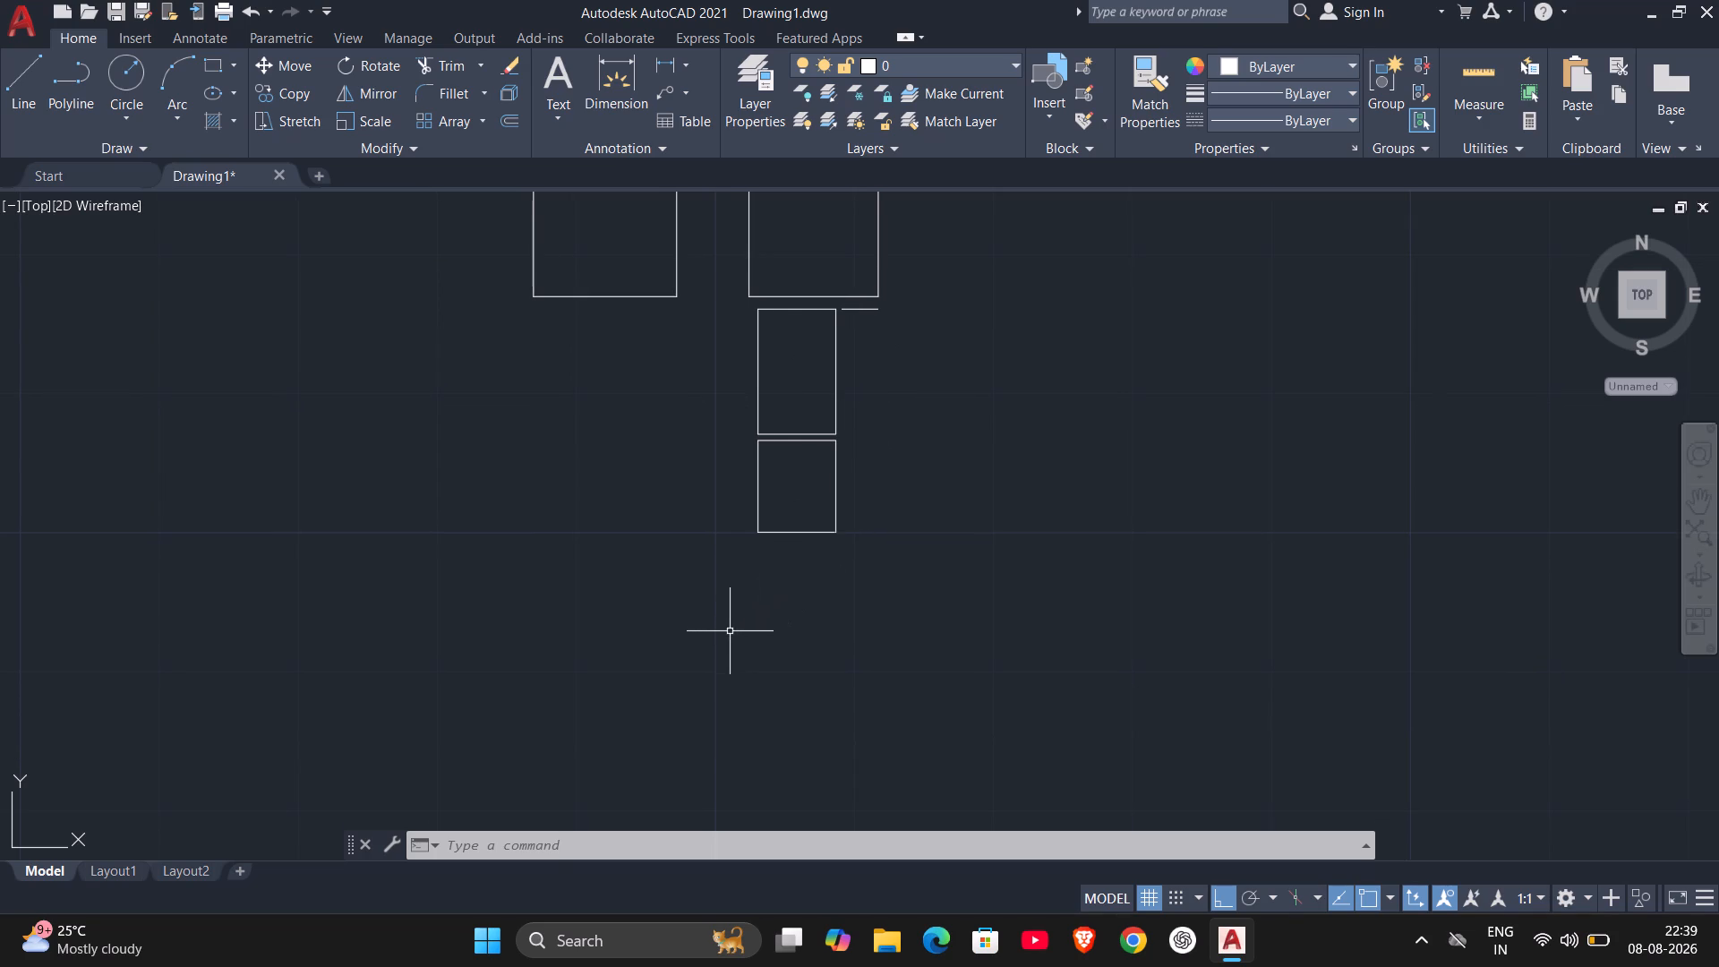
pyautogui.moveTo(629, 511); pyautogui.dragTo(746, 662, button='middle')
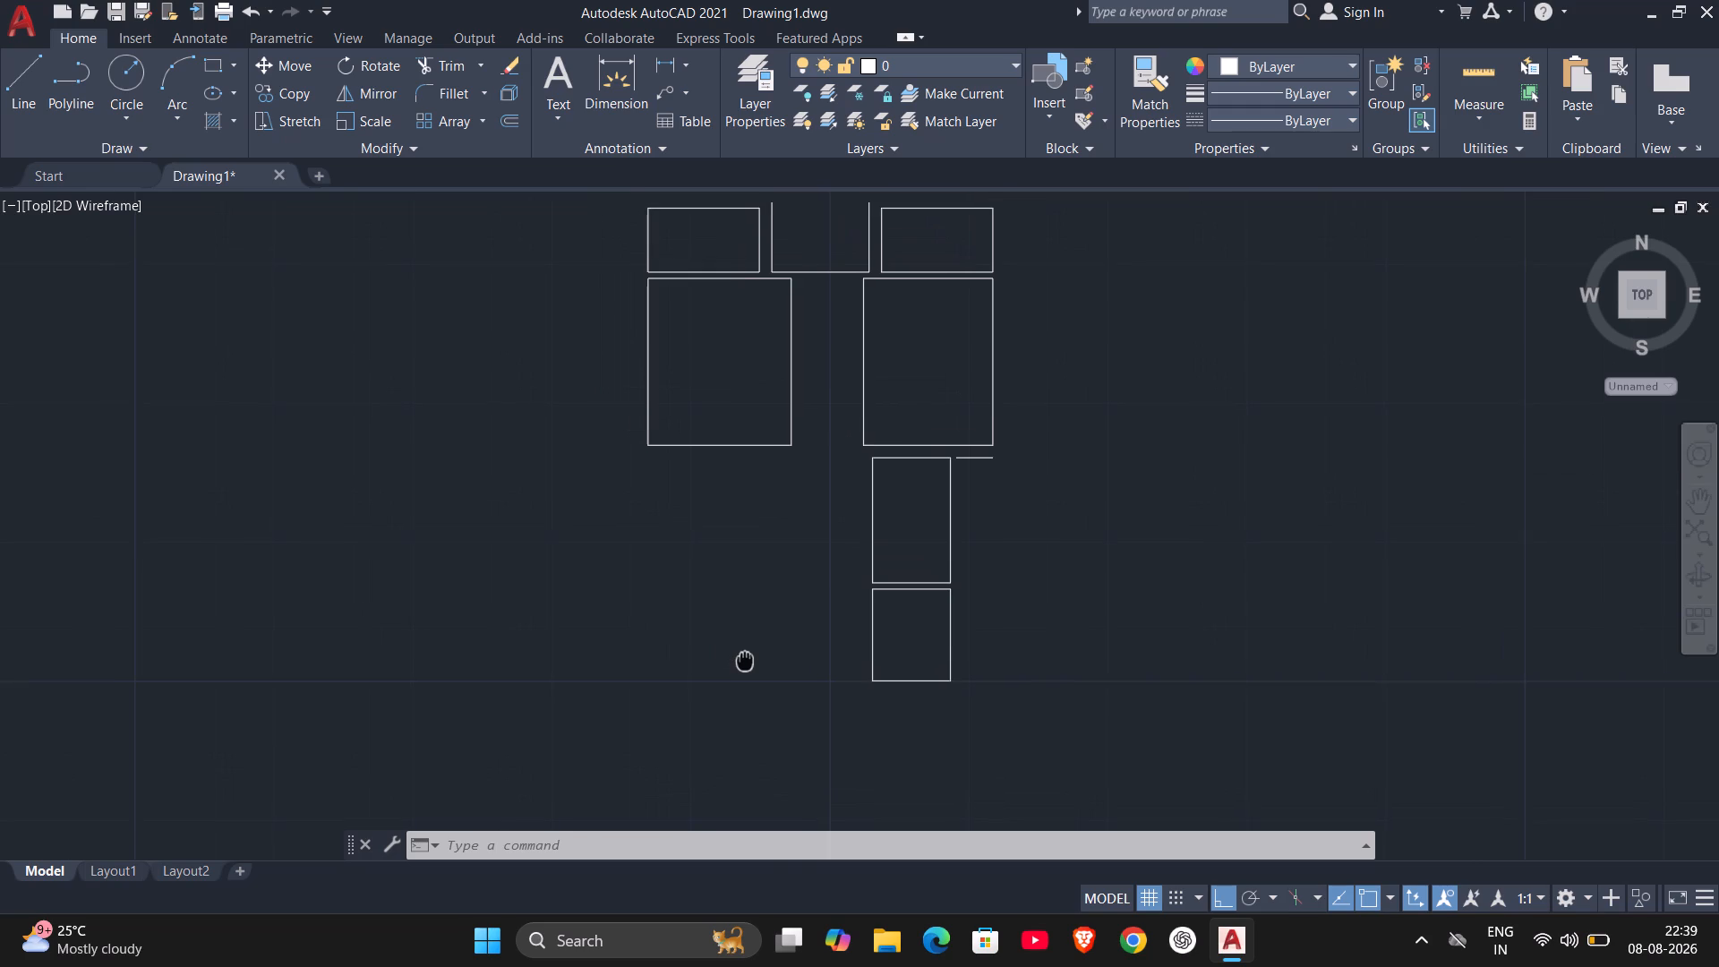
pyautogui.moveTo(746, 662); pyautogui.dragTo(747, 678, button='middle')
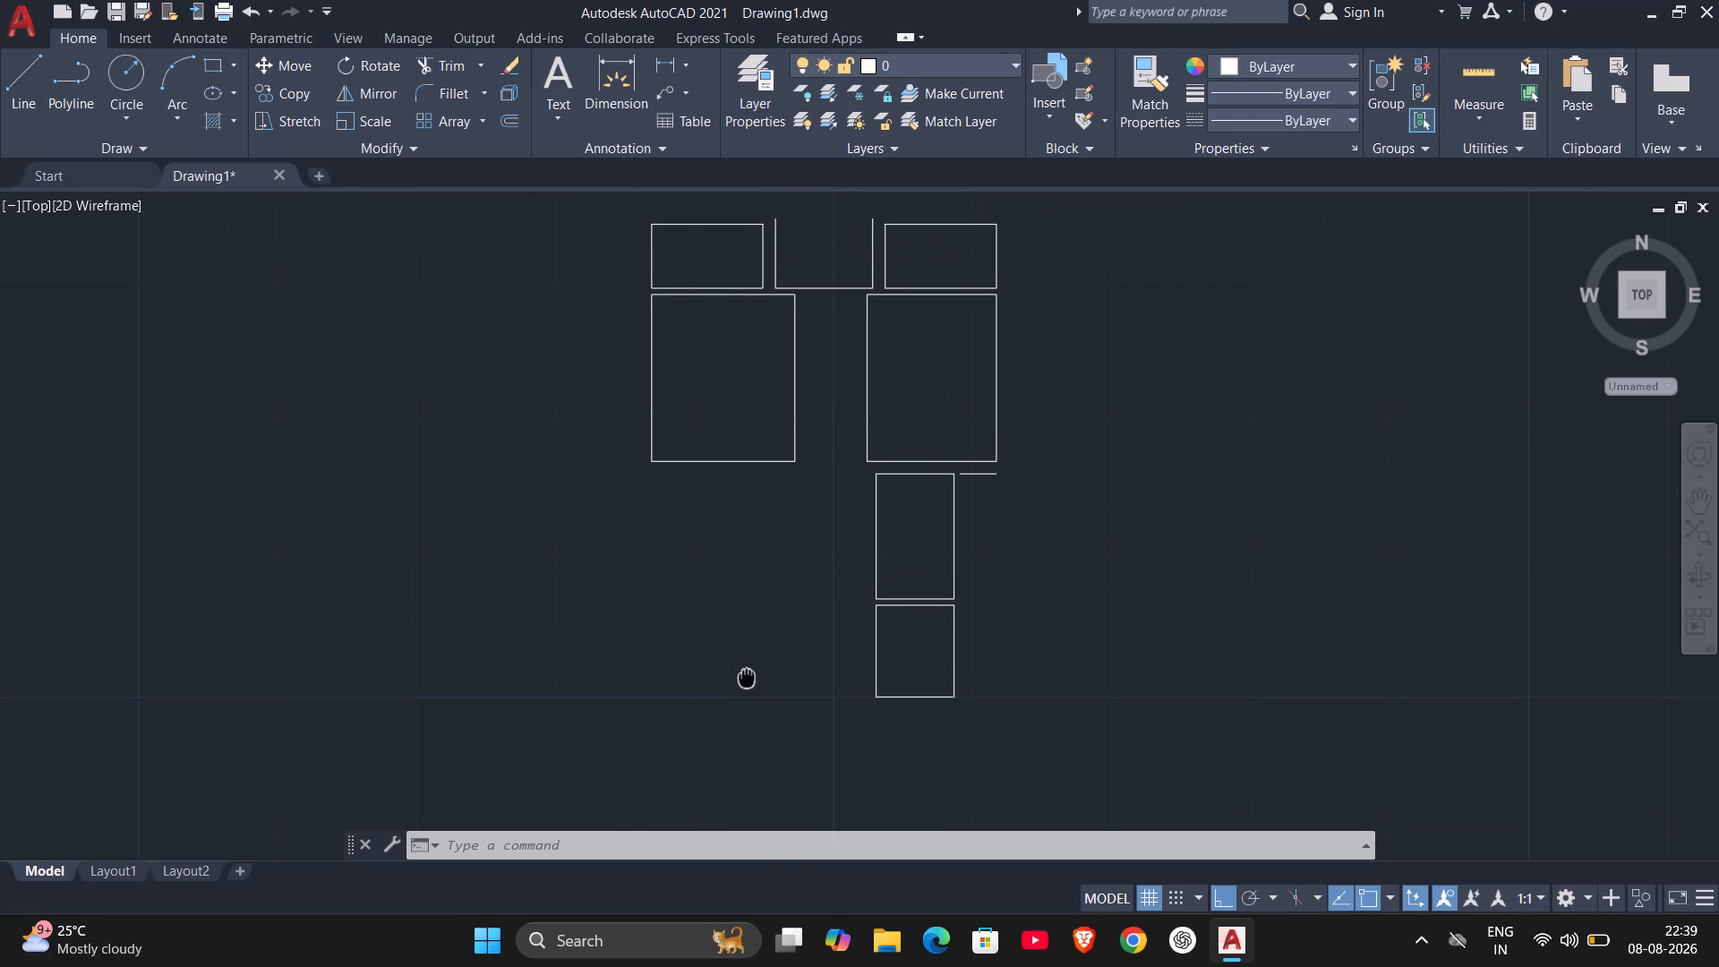
pyautogui.moveTo(747, 678); pyautogui.dragTo(747, 686, button='middle')
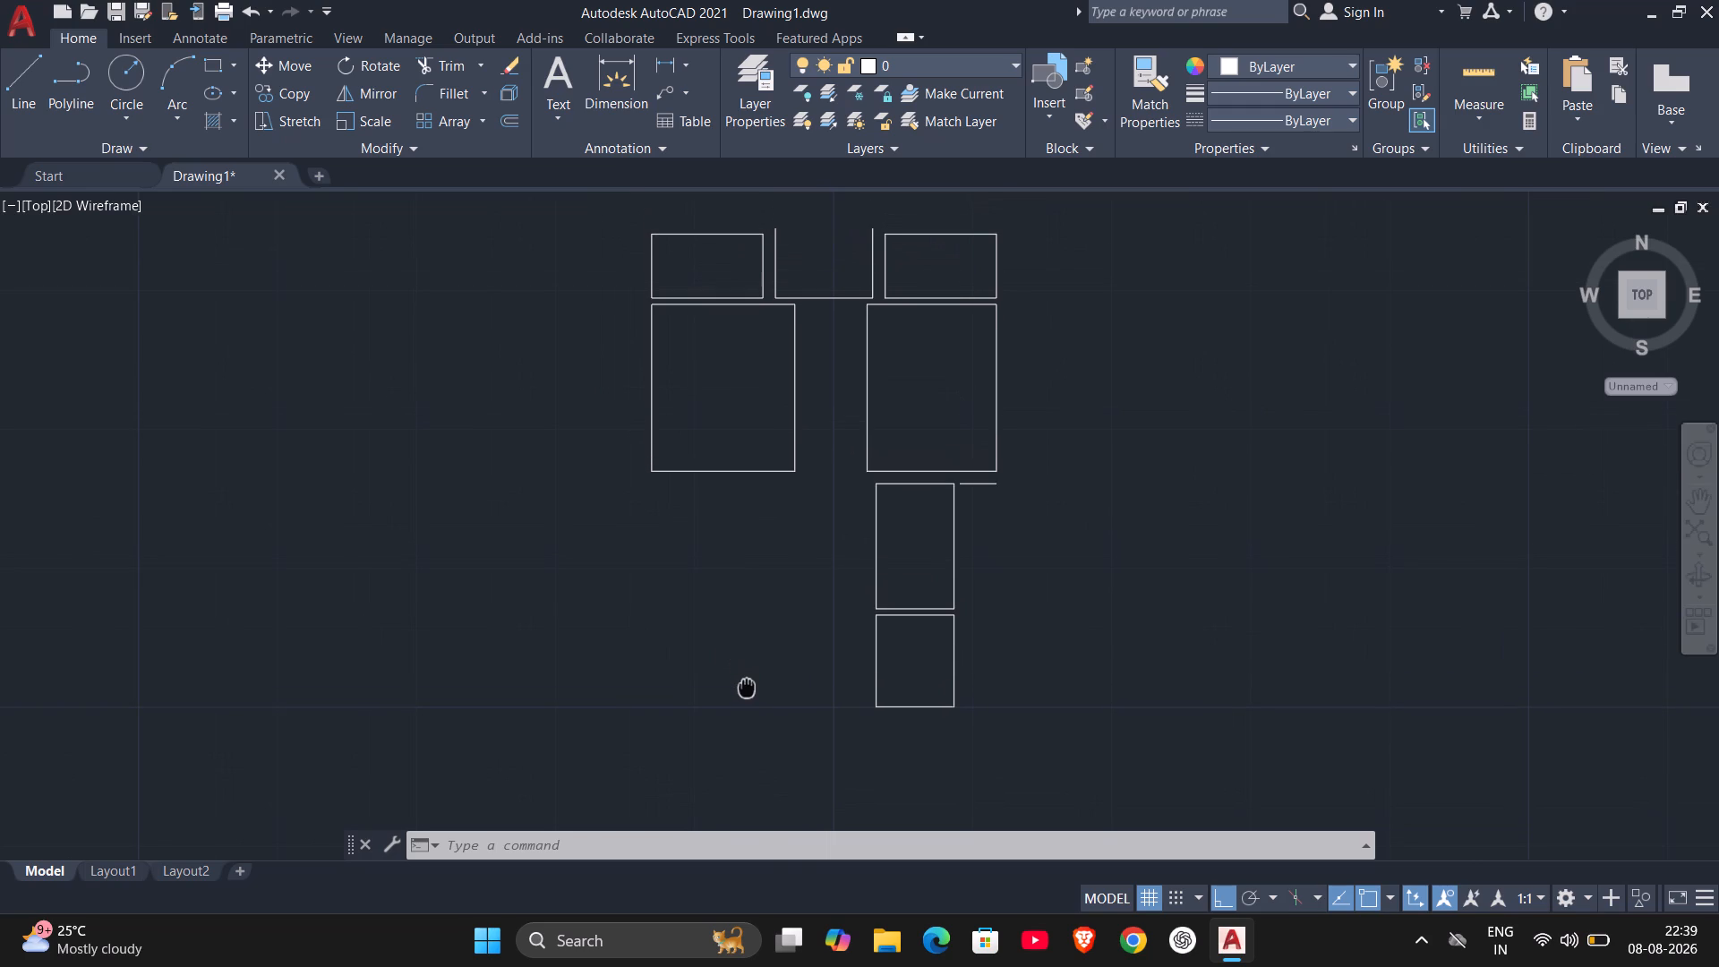
pyautogui.moveTo(747, 686); pyautogui.dragTo(580, 615, button='middle')
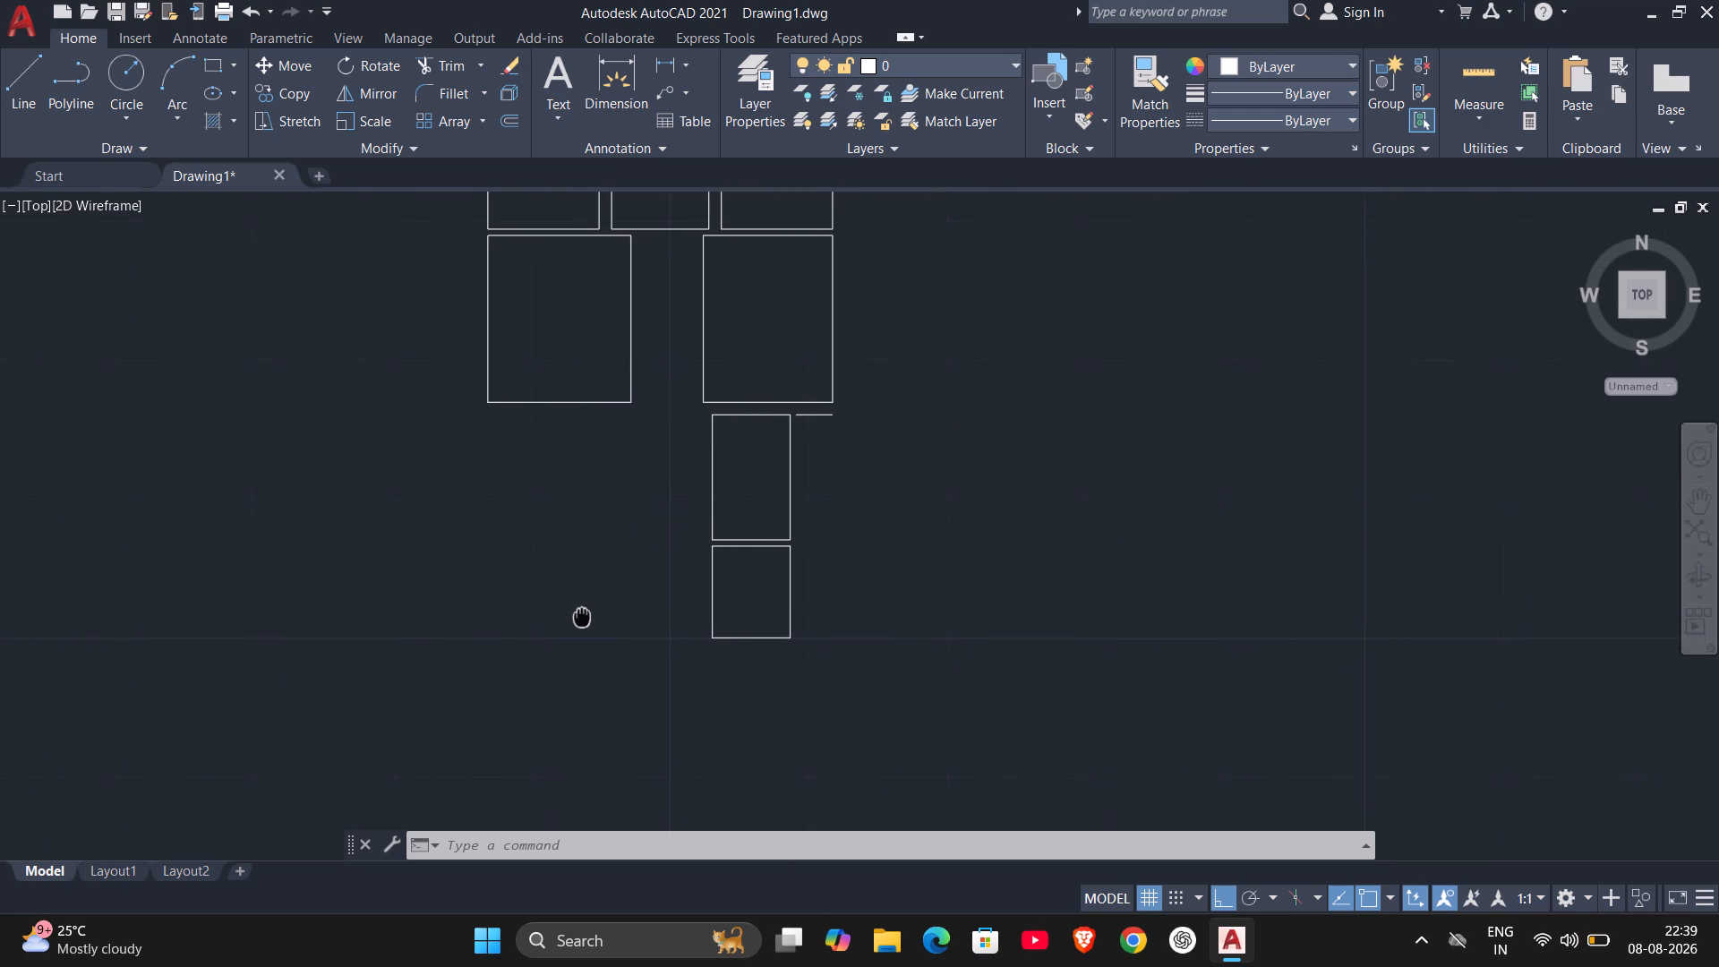
pyautogui.moveTo(580, 615); pyautogui.dragTo(558, 601, button='middle')
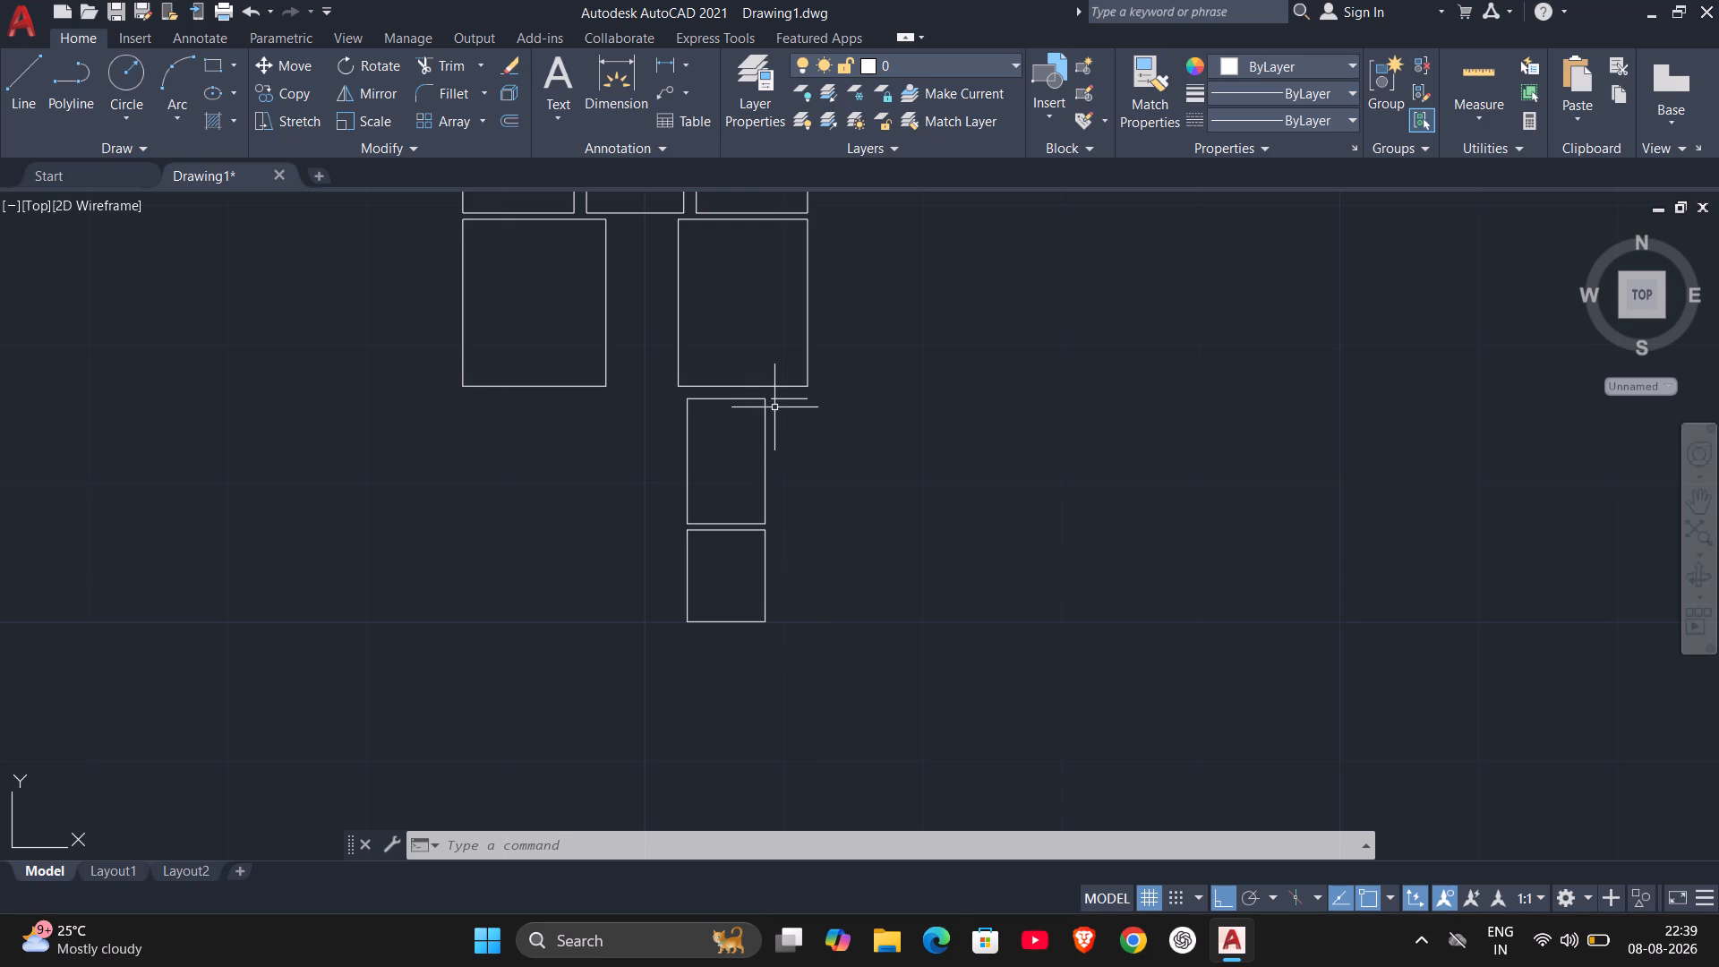
pyautogui.scroll(2, 770, 406)
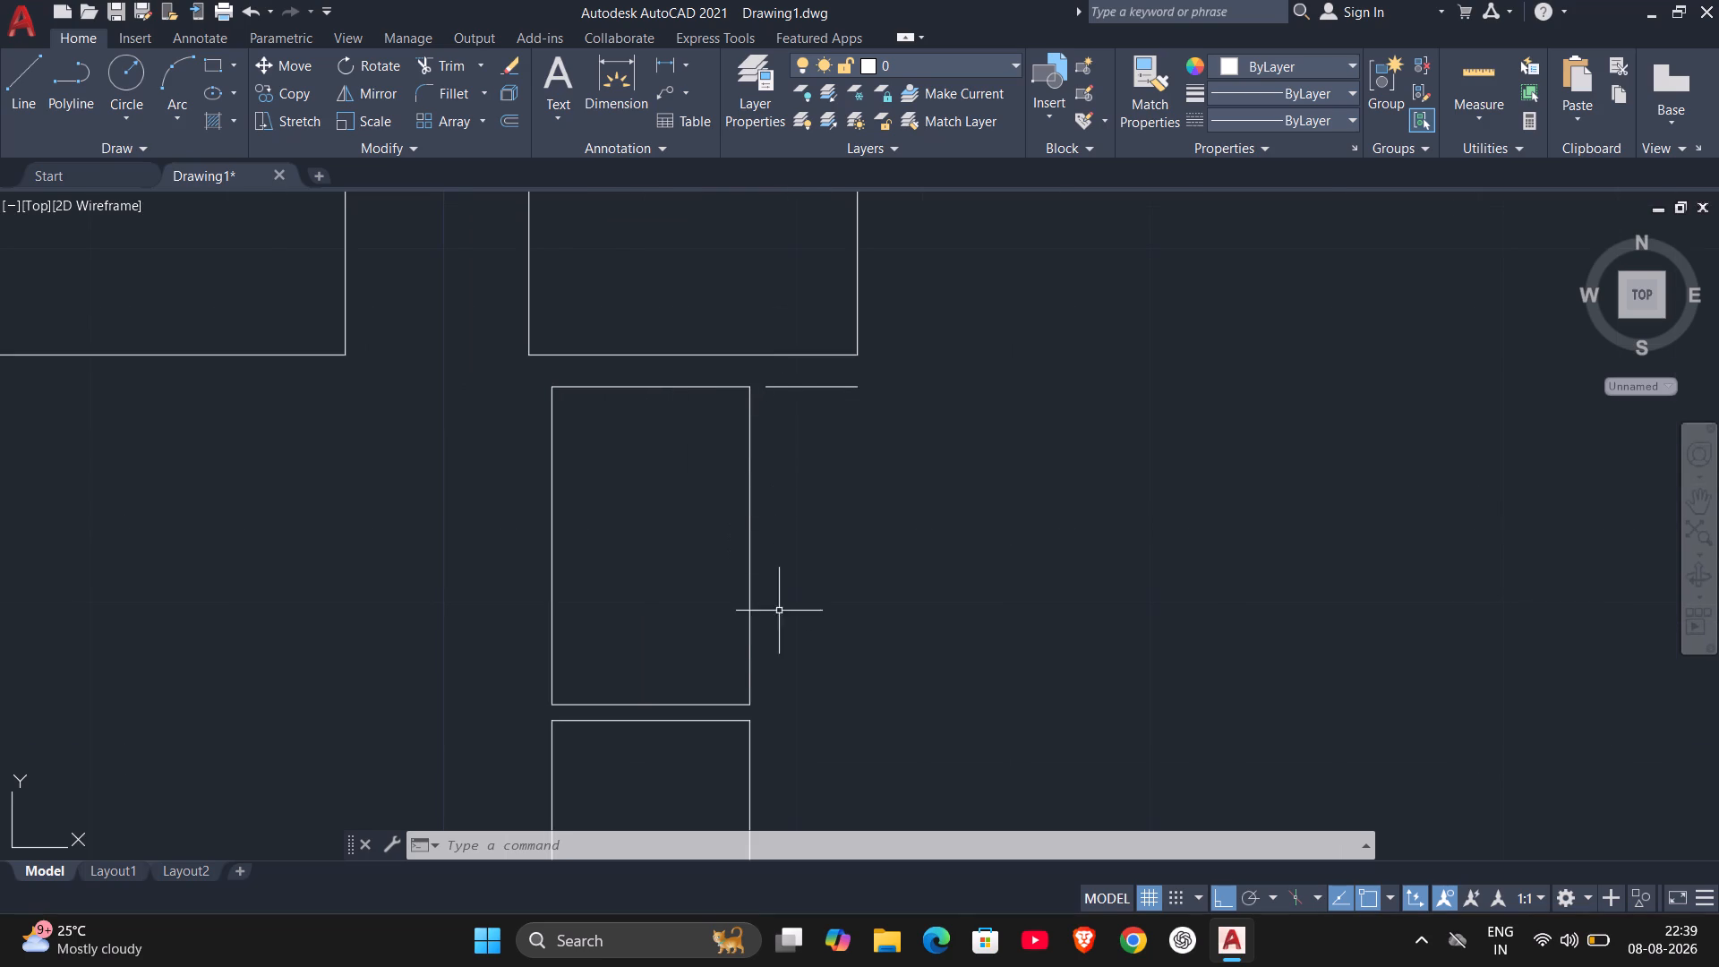
pyautogui.scroll(-1, 778, 675)
pyautogui.moveTo(777, 675); pyautogui.dragTo(774, 526, button='middle')
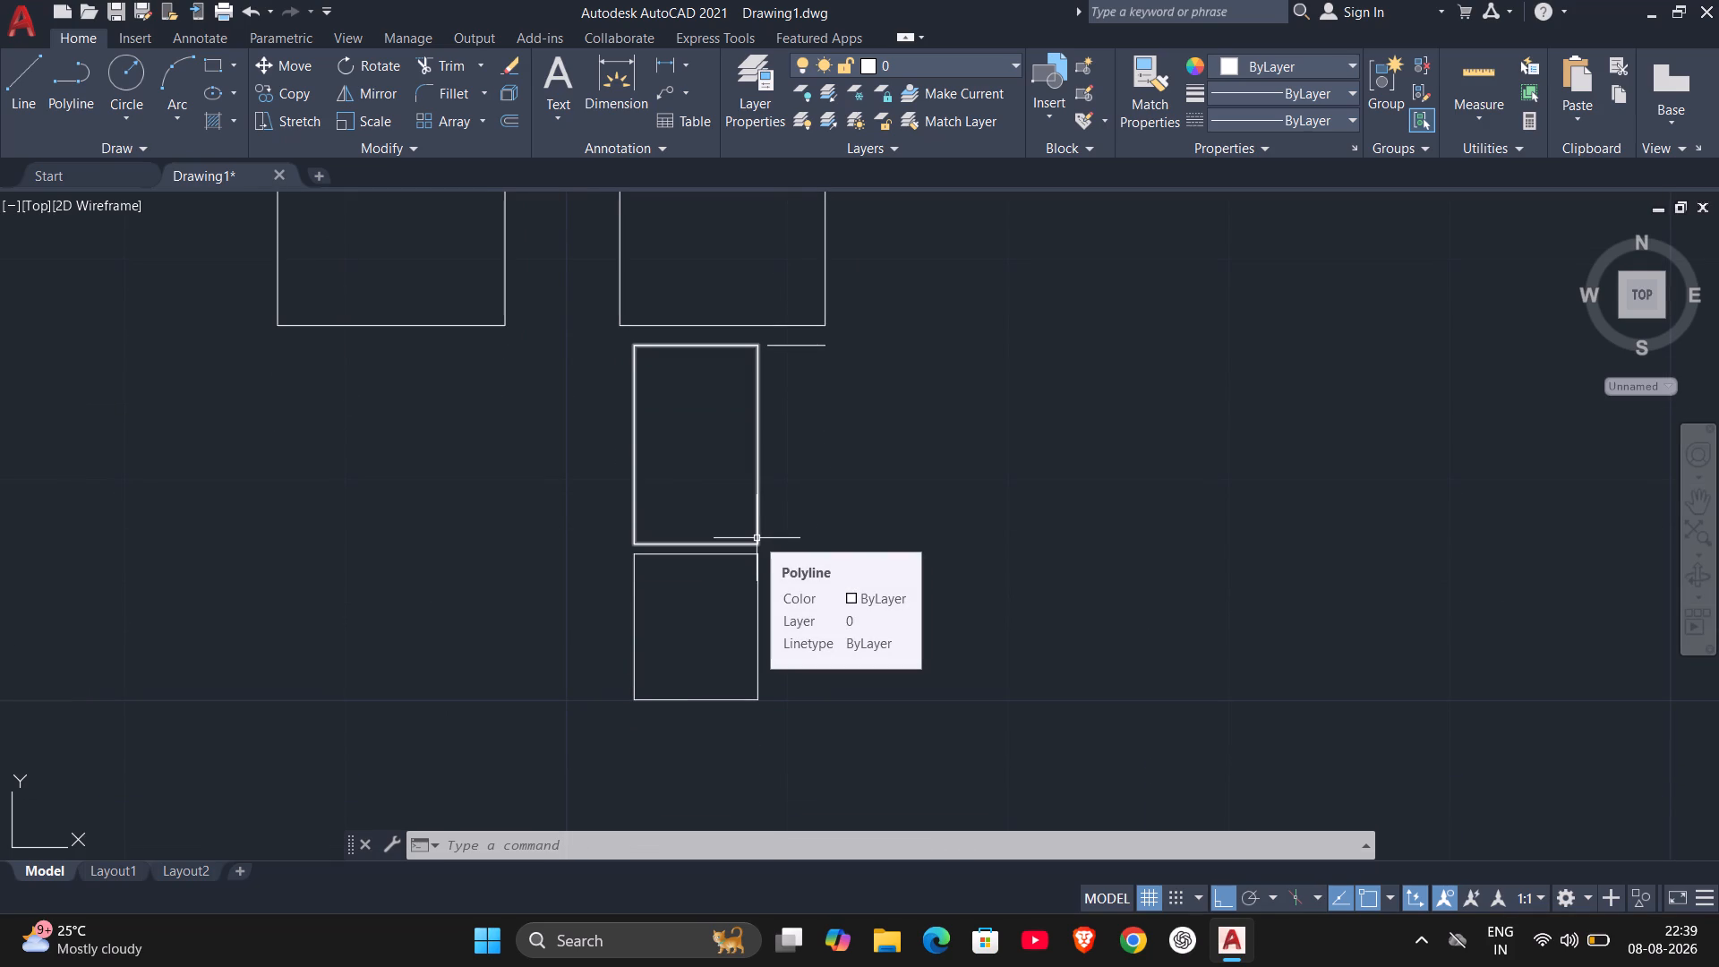
# Draw a vertical line from the short horizontal line's left end up to the bottom edge of the 9.3 by 12.0 rectangle.
pyautogui.scroll(2, 768, 357)
pyautogui.moveTo(768, 359); pyautogui.dragTo(772, 432, button='middle')
pyautogui.press('l')
pyautogui.press('Return')
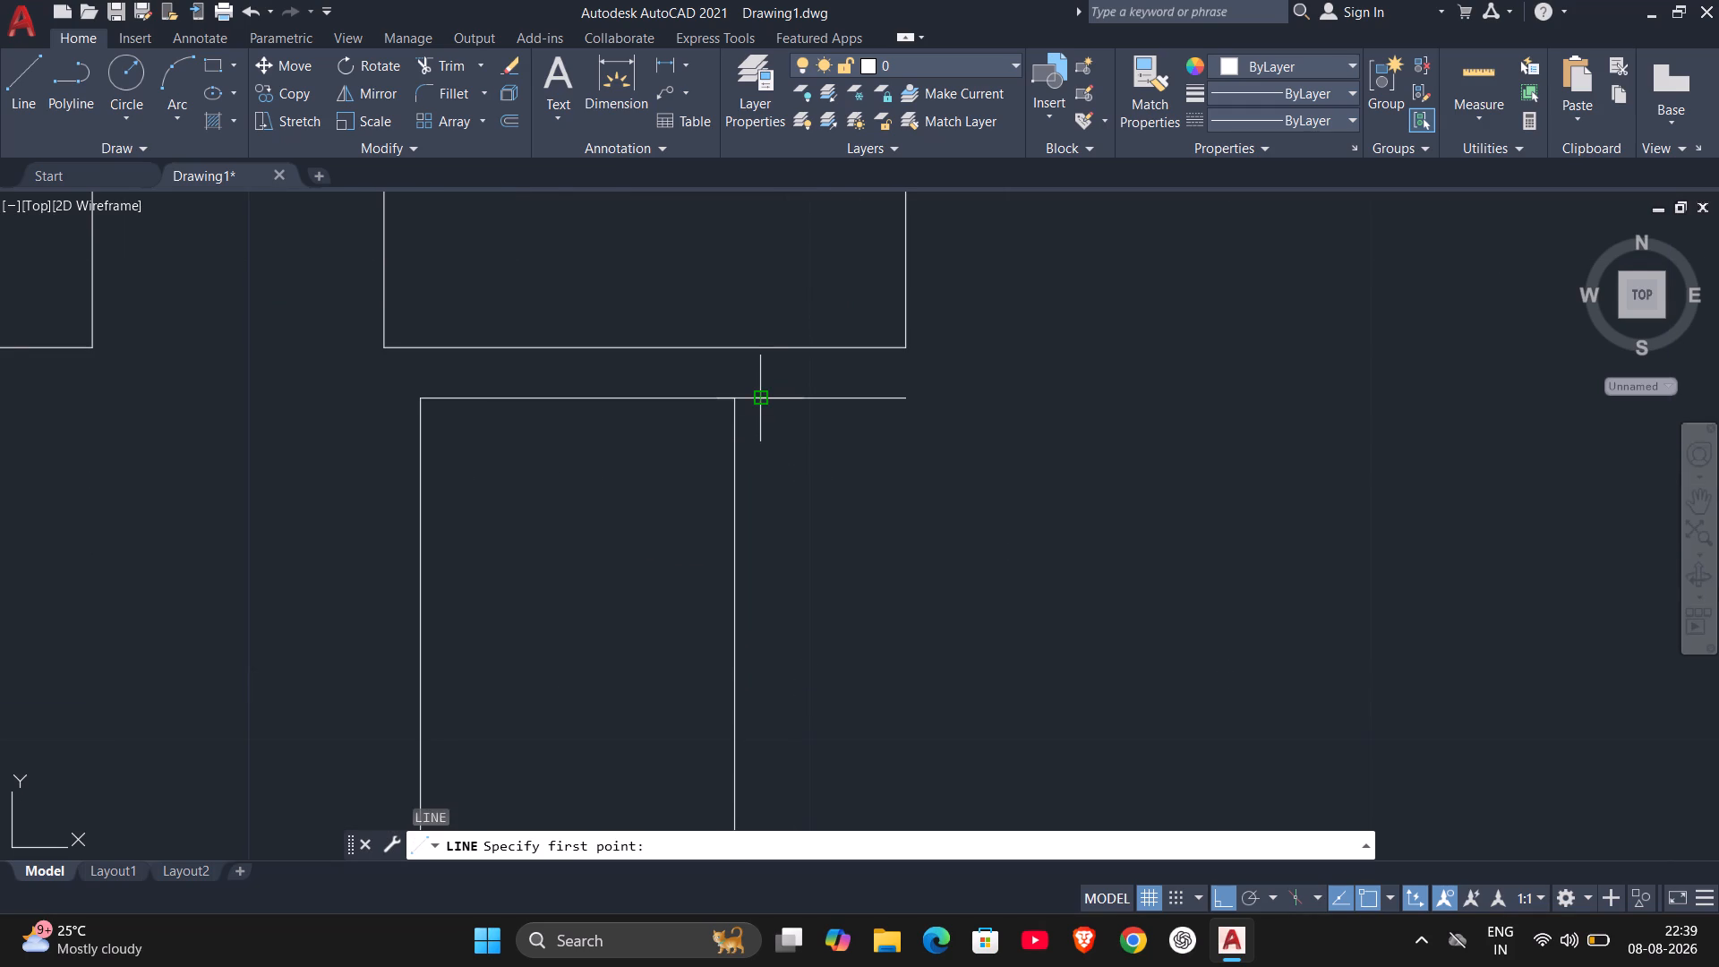
pyautogui.click(759, 398)
pyautogui.click(758, 343)
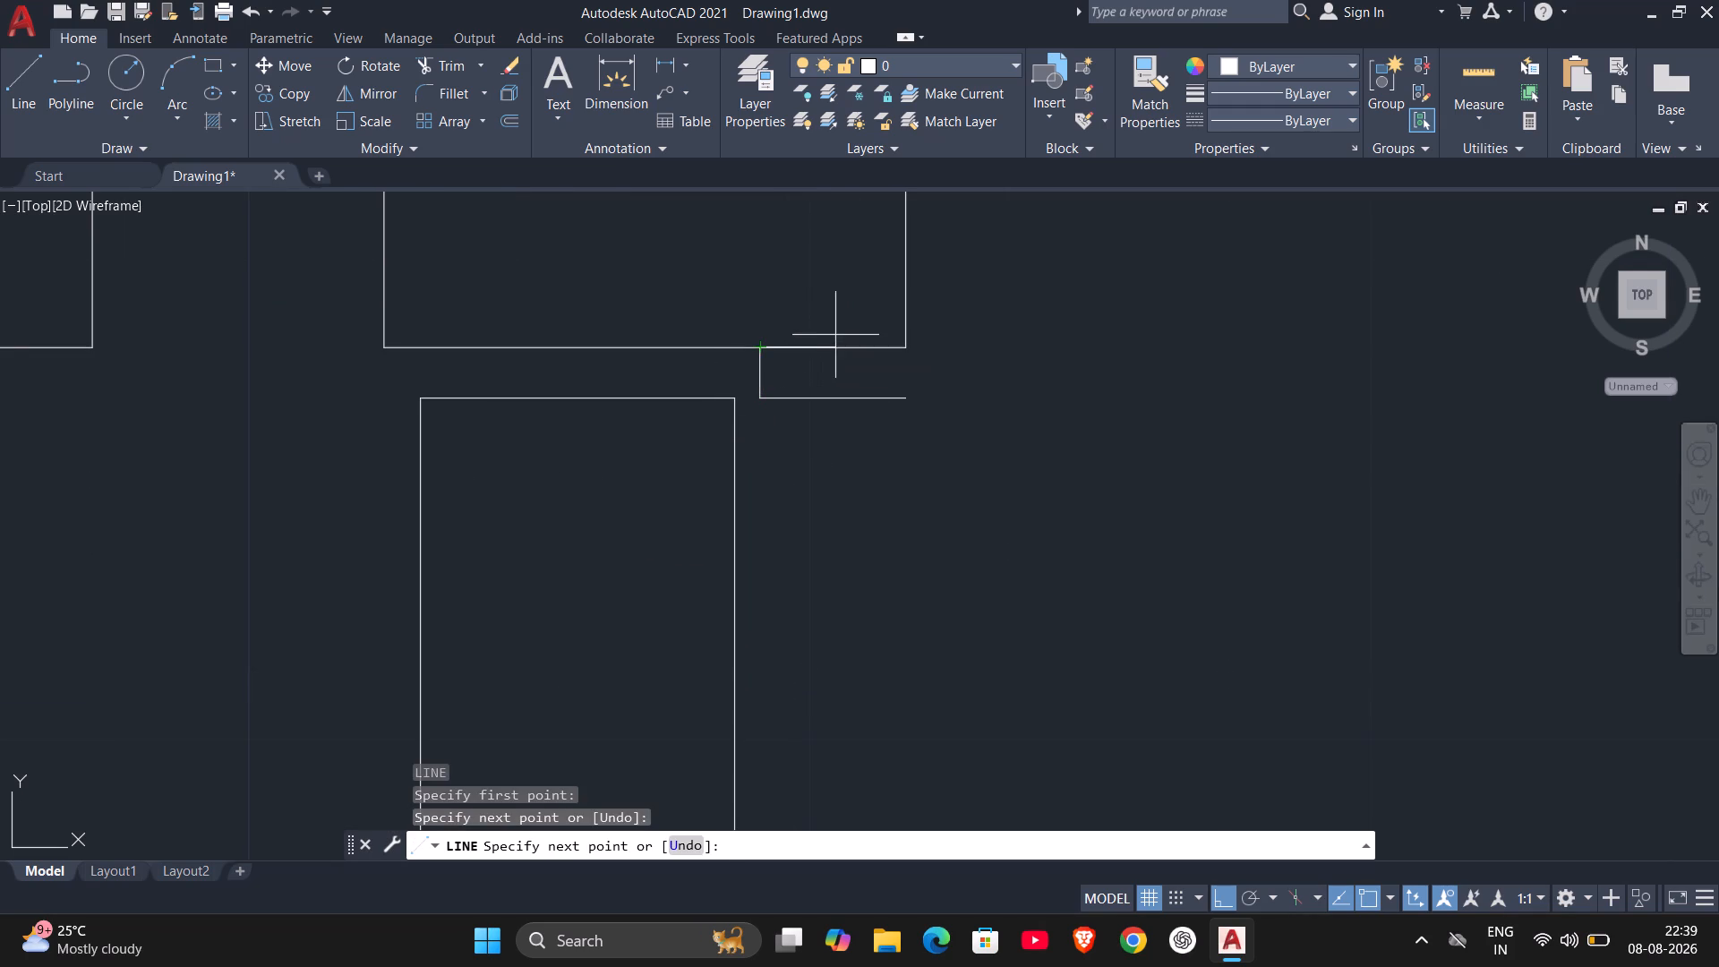
pyautogui.press('Escape')
# Draw a vertical line from the short horizontal line's left end down to slightly below the bottom of the 5.6 by 6.6 rectangle.
pyautogui.moveTo(764, 531); pyautogui.dragTo(754, 432, button='middle')
pyautogui.moveTo(760, 381); pyautogui.dragTo(766, 278, button='middle')
pyautogui.scroll(-1, 822, 381)
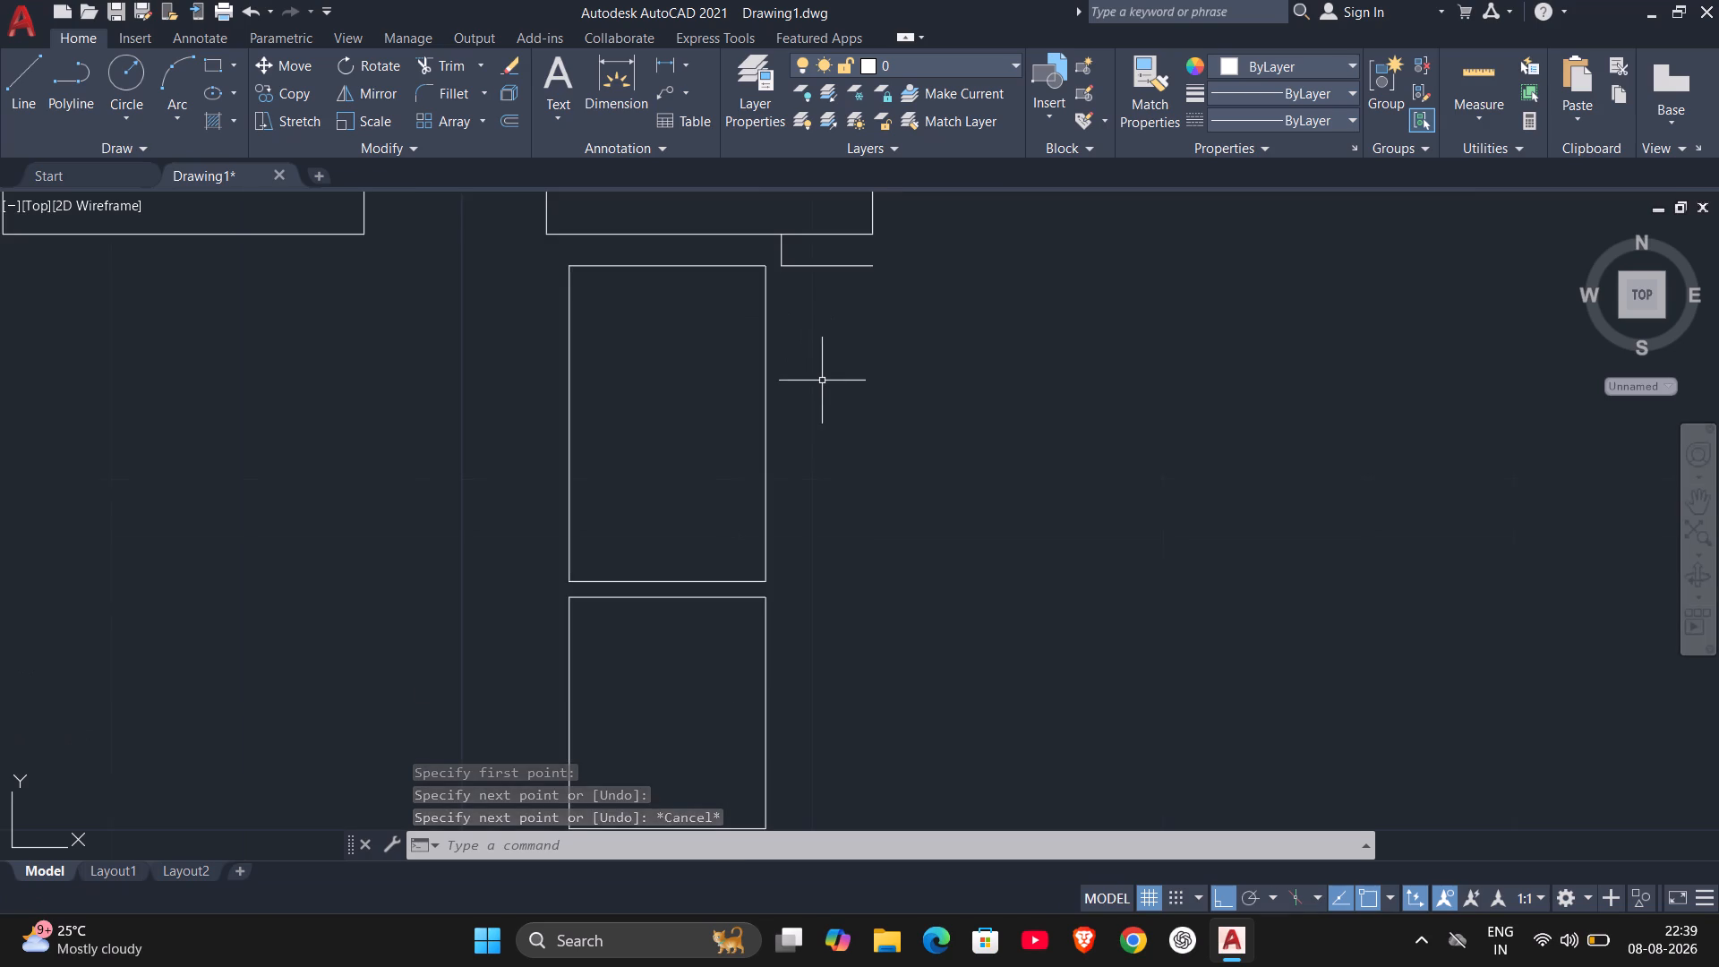
pyautogui.scroll(-2, 822, 381)
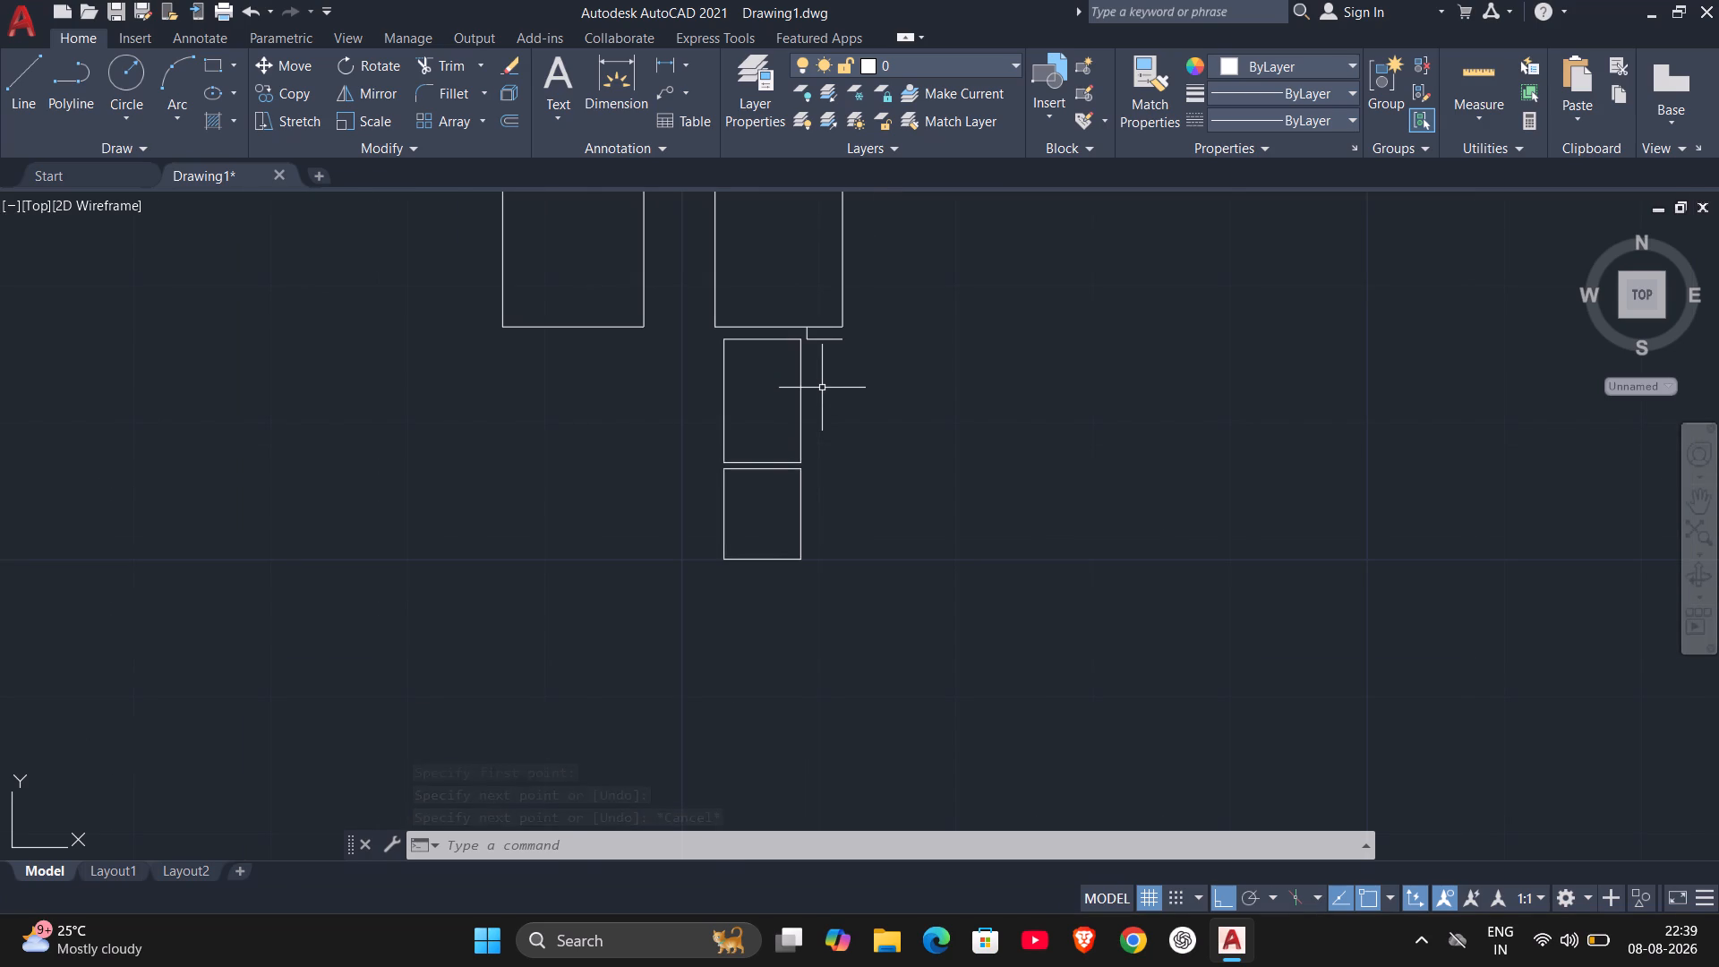
pyautogui.press('l')
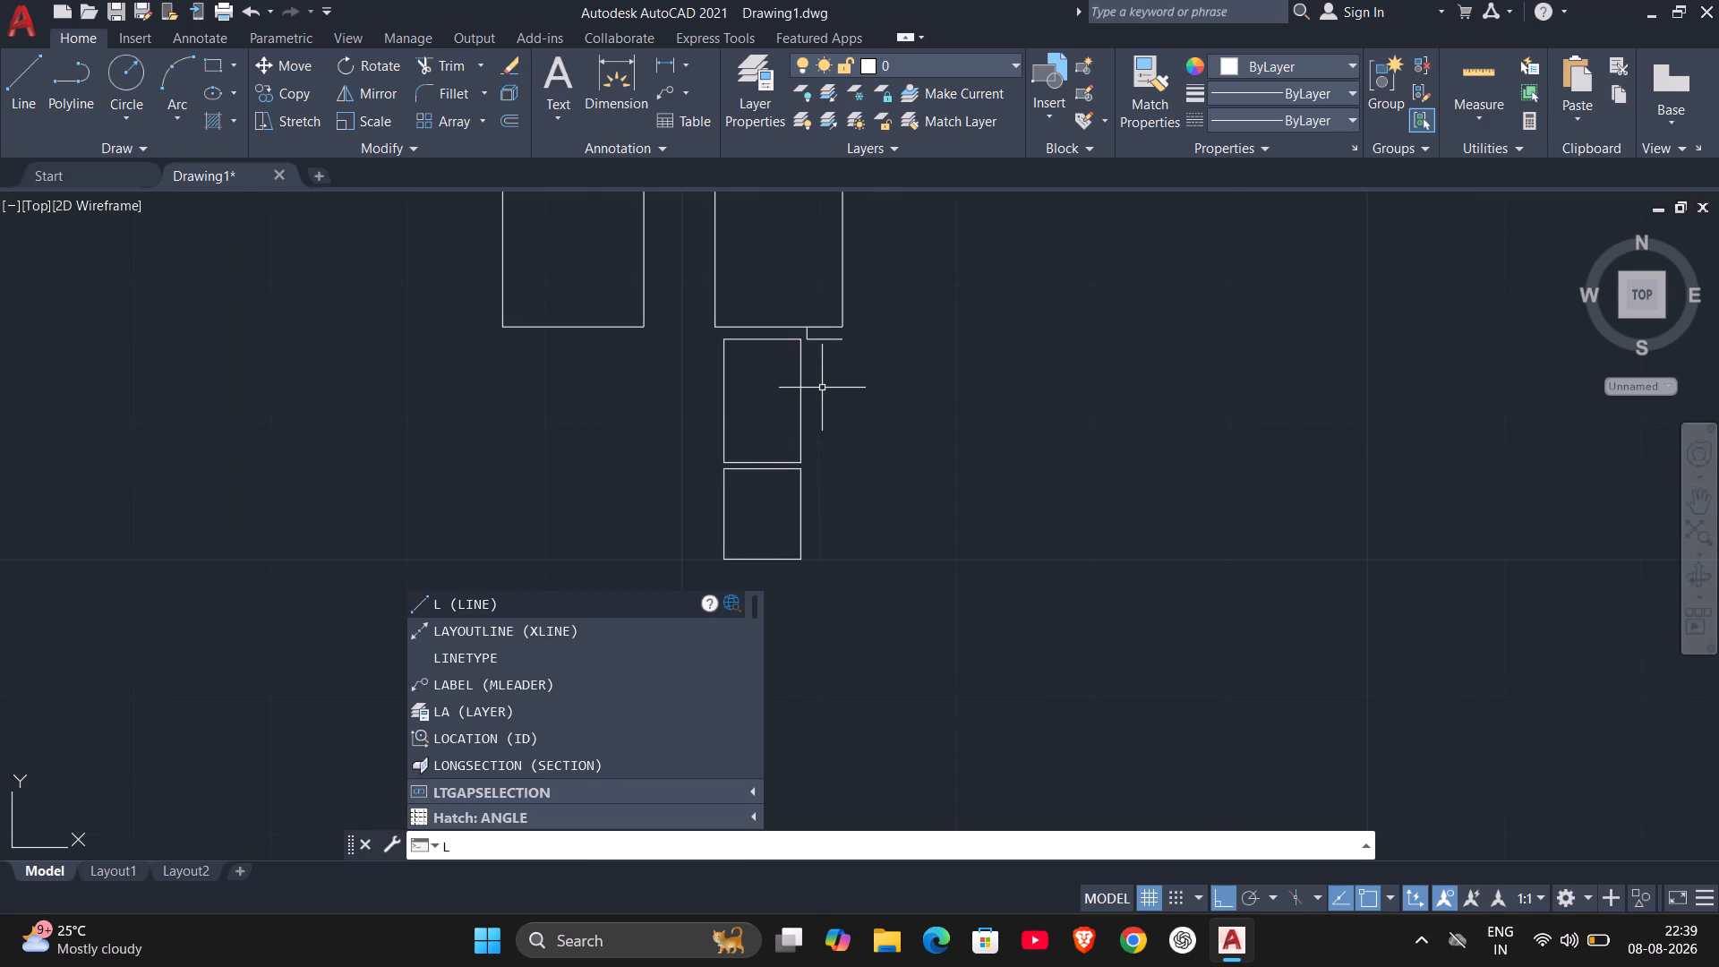
pyautogui.press('Return')
pyautogui.scroll(2, 807, 367)
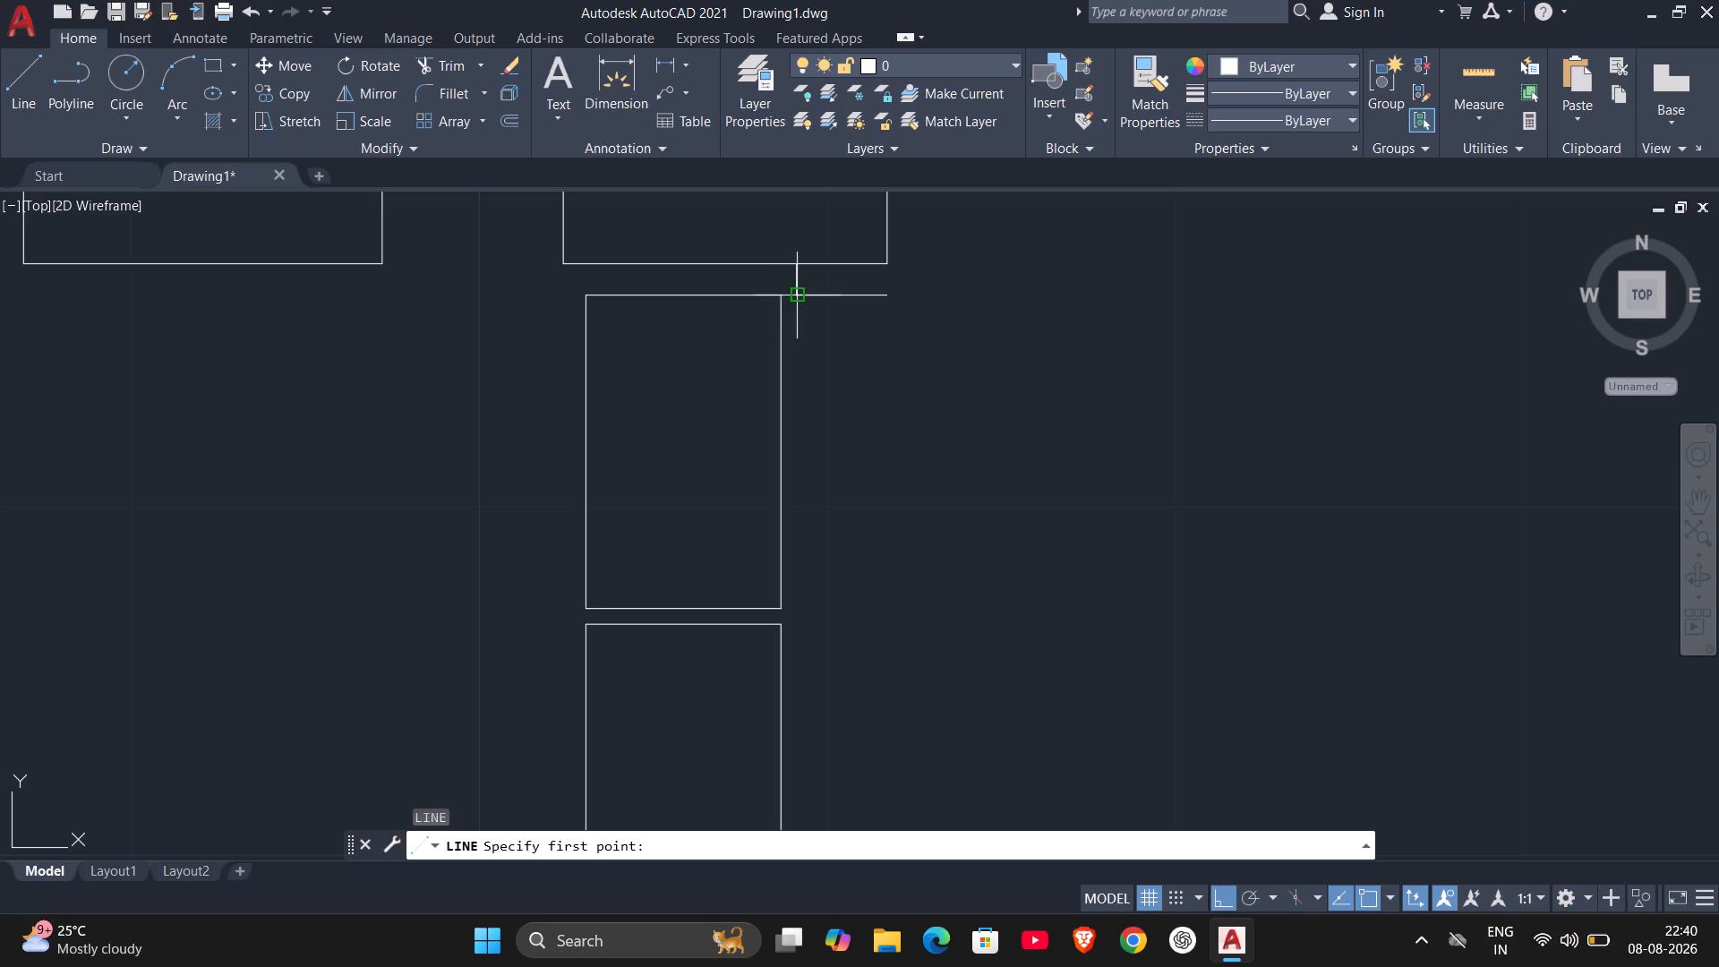
pyautogui.click(794, 298)
pyautogui.scroll(-1, 832, 702)
pyautogui.moveTo(832, 702); pyautogui.dragTo(825, 544, button='middle')
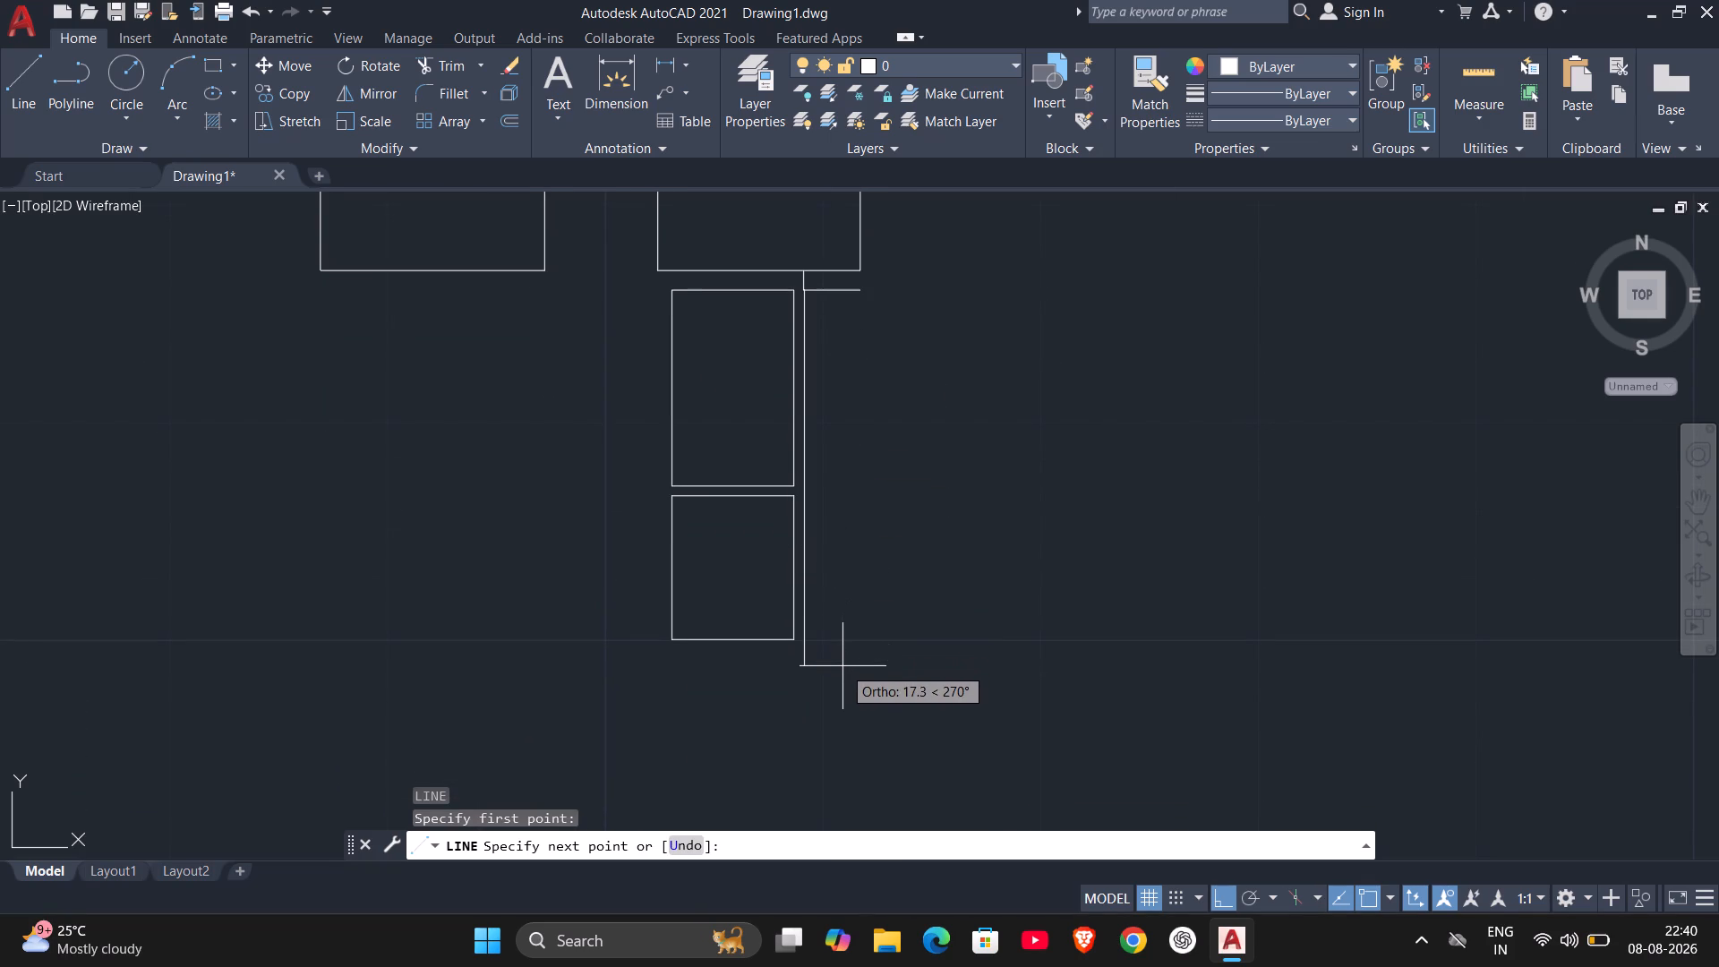
pyautogui.click(842, 671)
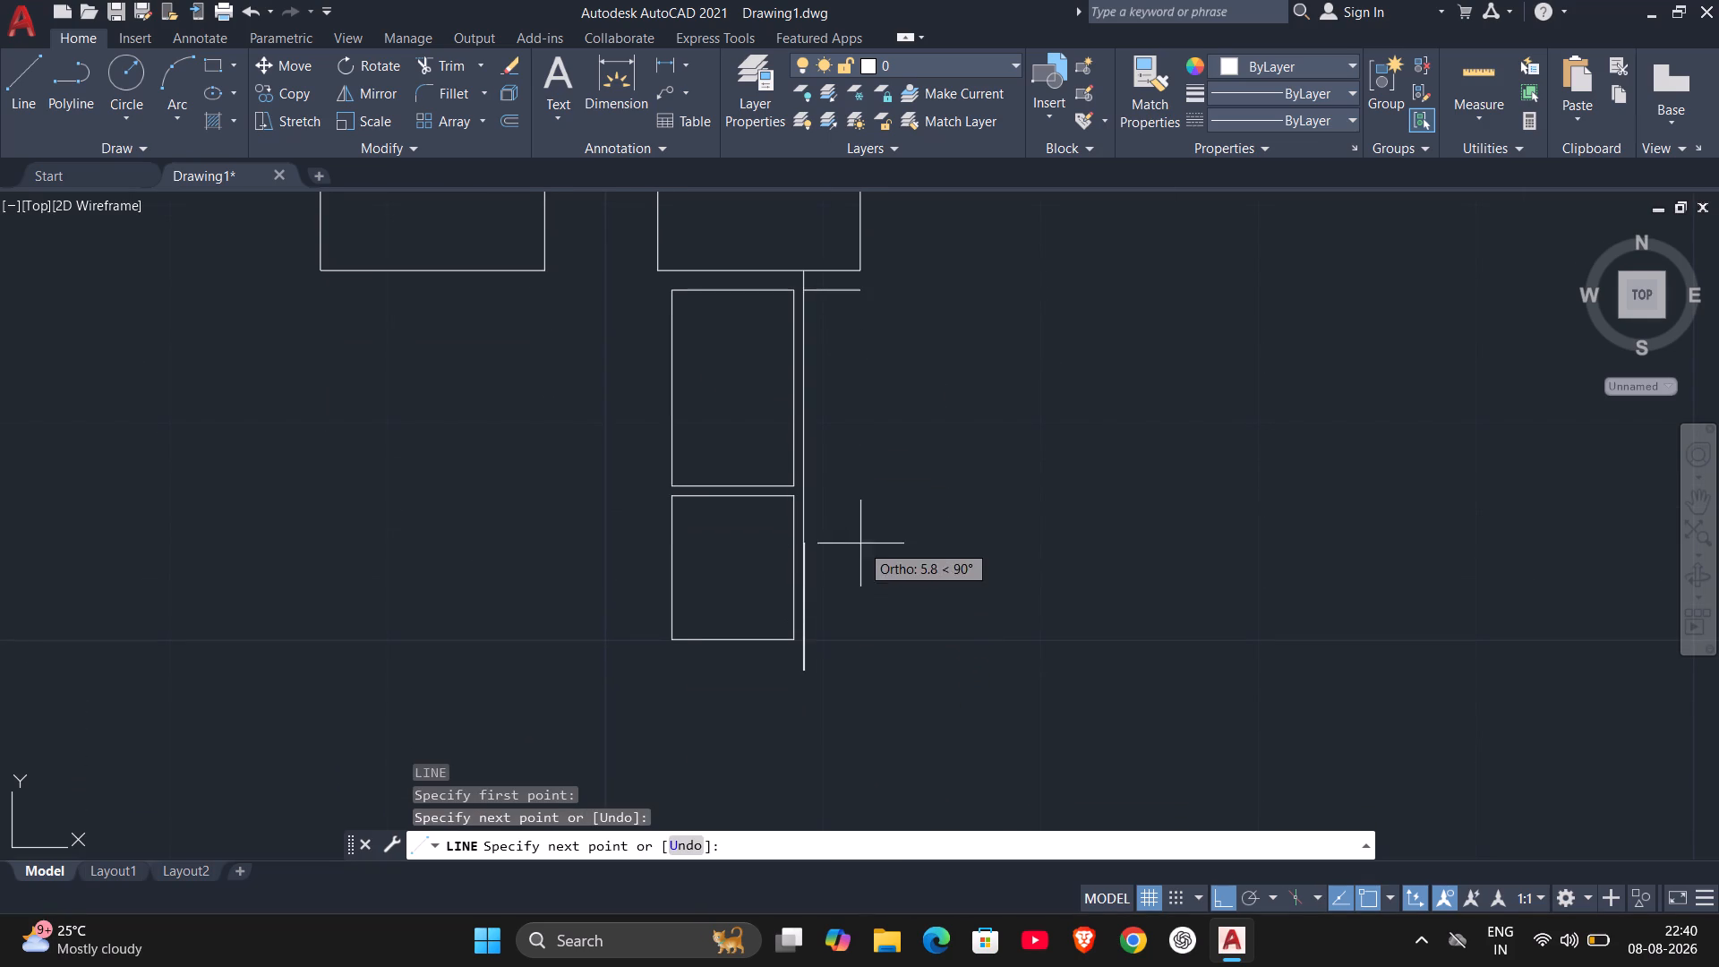
pyautogui.press('Escape')
# Draw a vertical line from the lower-right corner of the 9.3 by 12.0 rectangle down to slightly below the adjacent vertical line's end.
pyautogui.scroll(1, 817, 452)
pyautogui.moveTo(817, 458); pyautogui.dragTo(817, 460, button='middle')
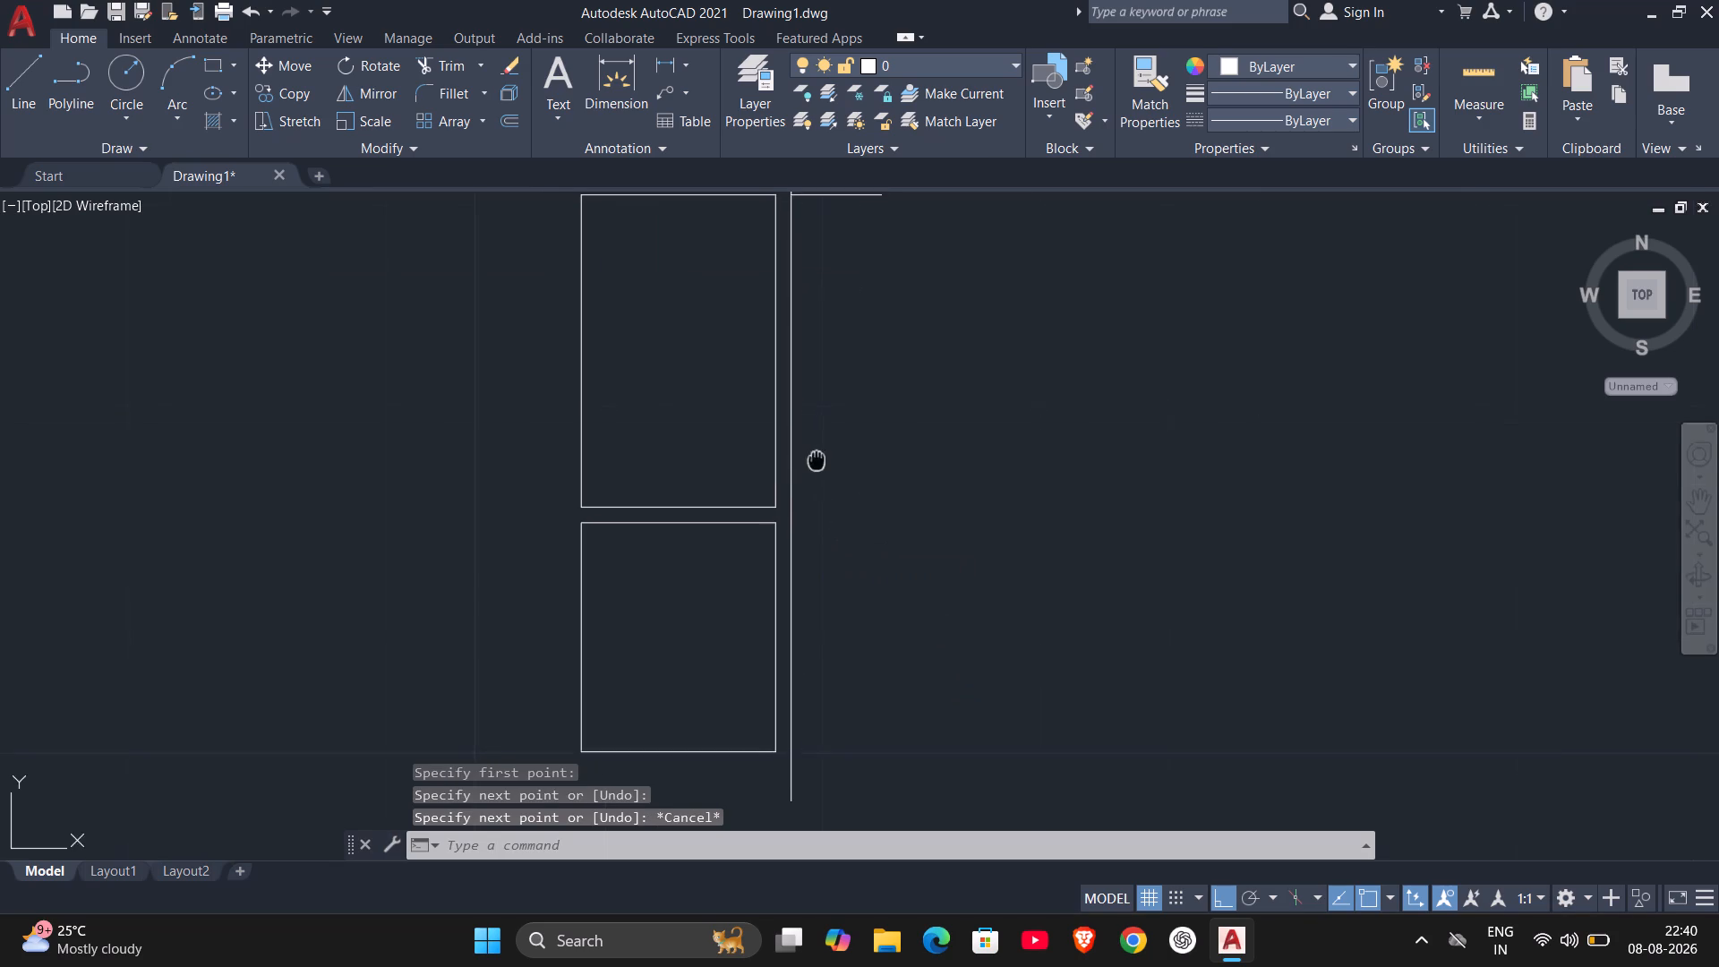
pyautogui.moveTo(817, 460); pyautogui.dragTo(746, 550, button='middle')
pyautogui.scroll(-2, 746, 550)
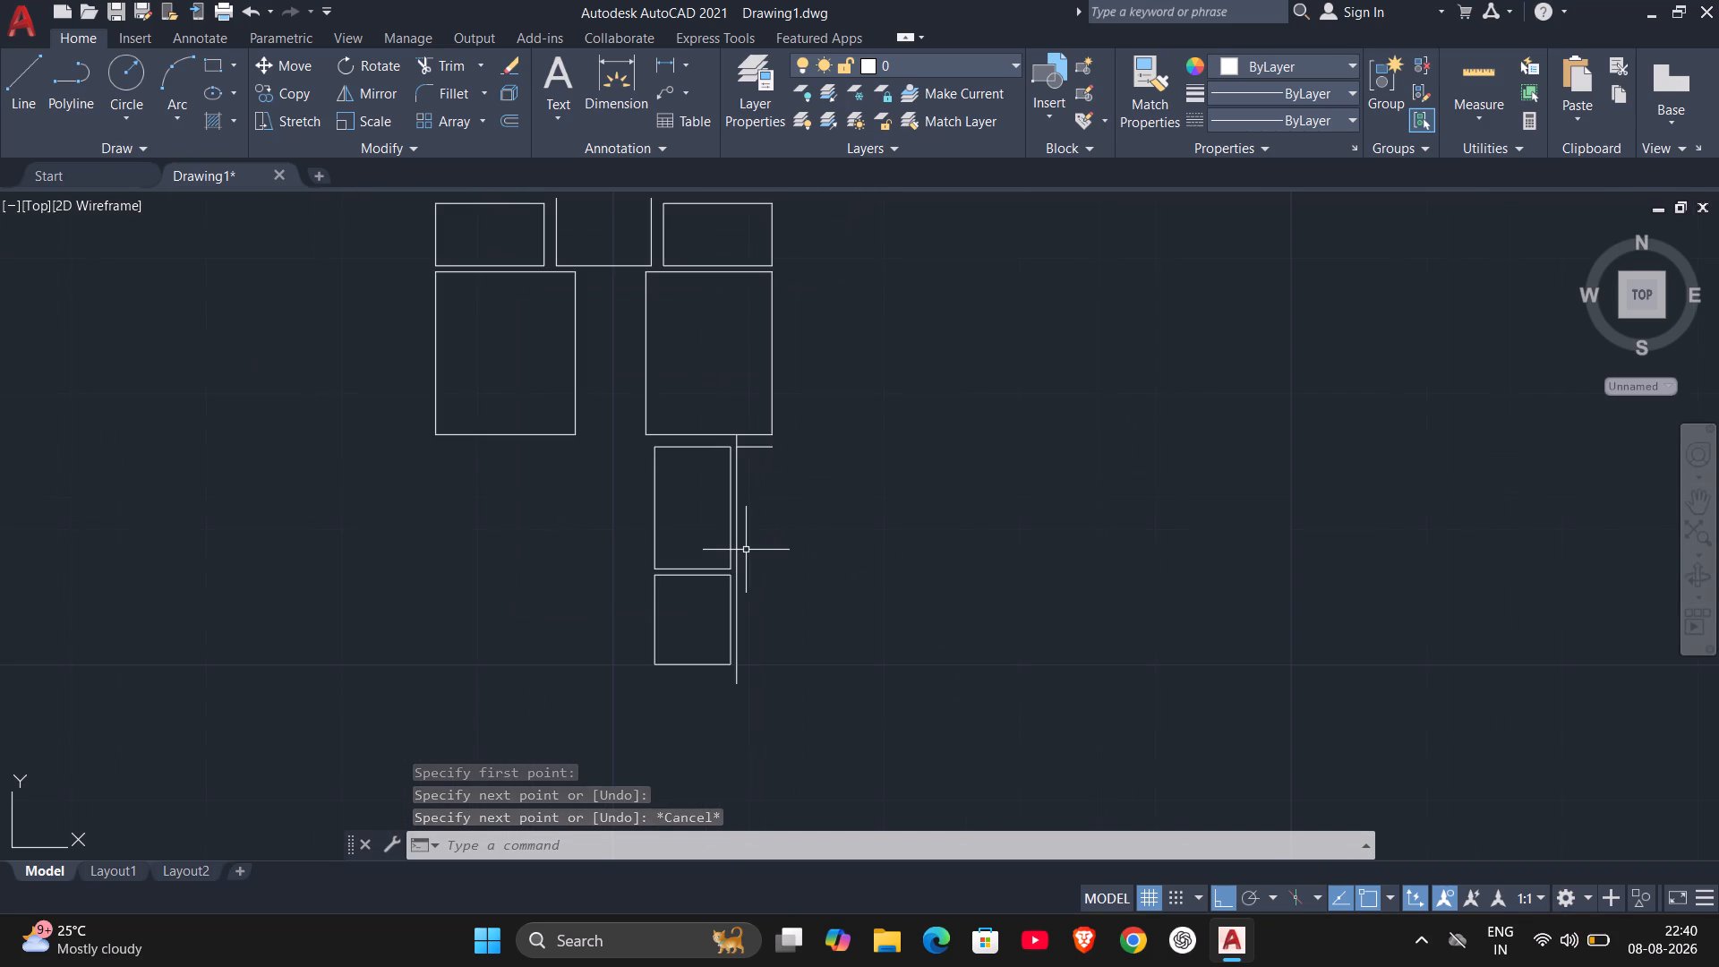
pyautogui.moveTo(746, 550); pyautogui.dragTo(732, 498, button='middle')
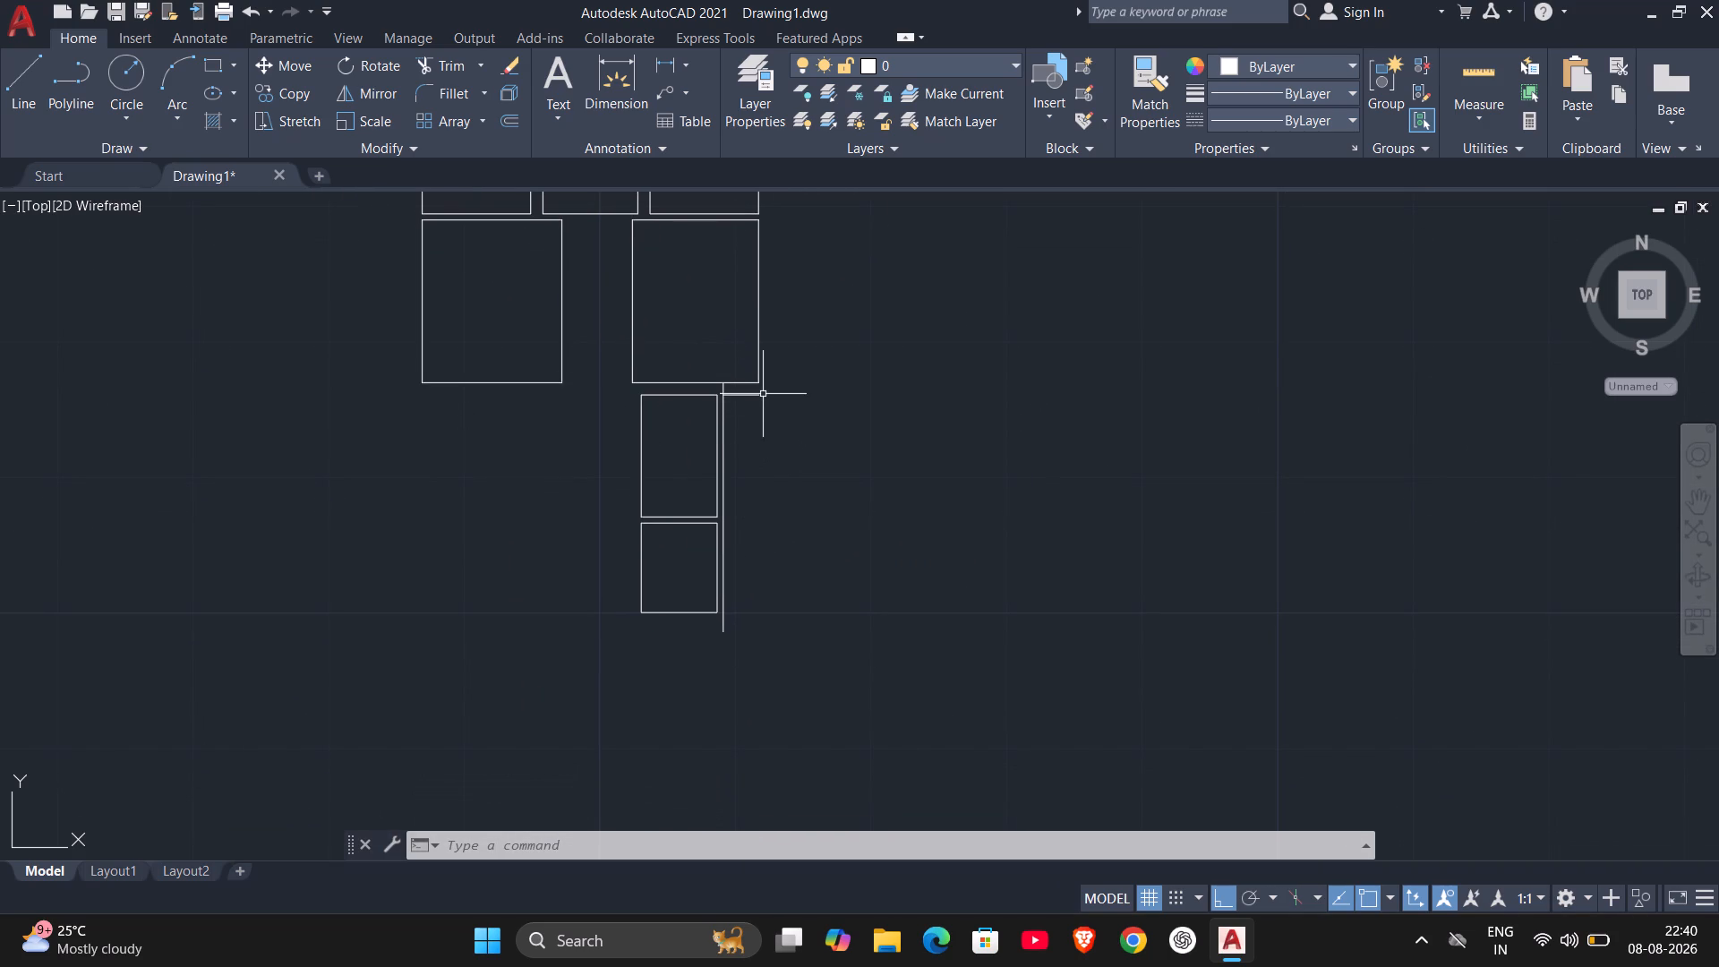
pyautogui.scroll(1, 800, 417)
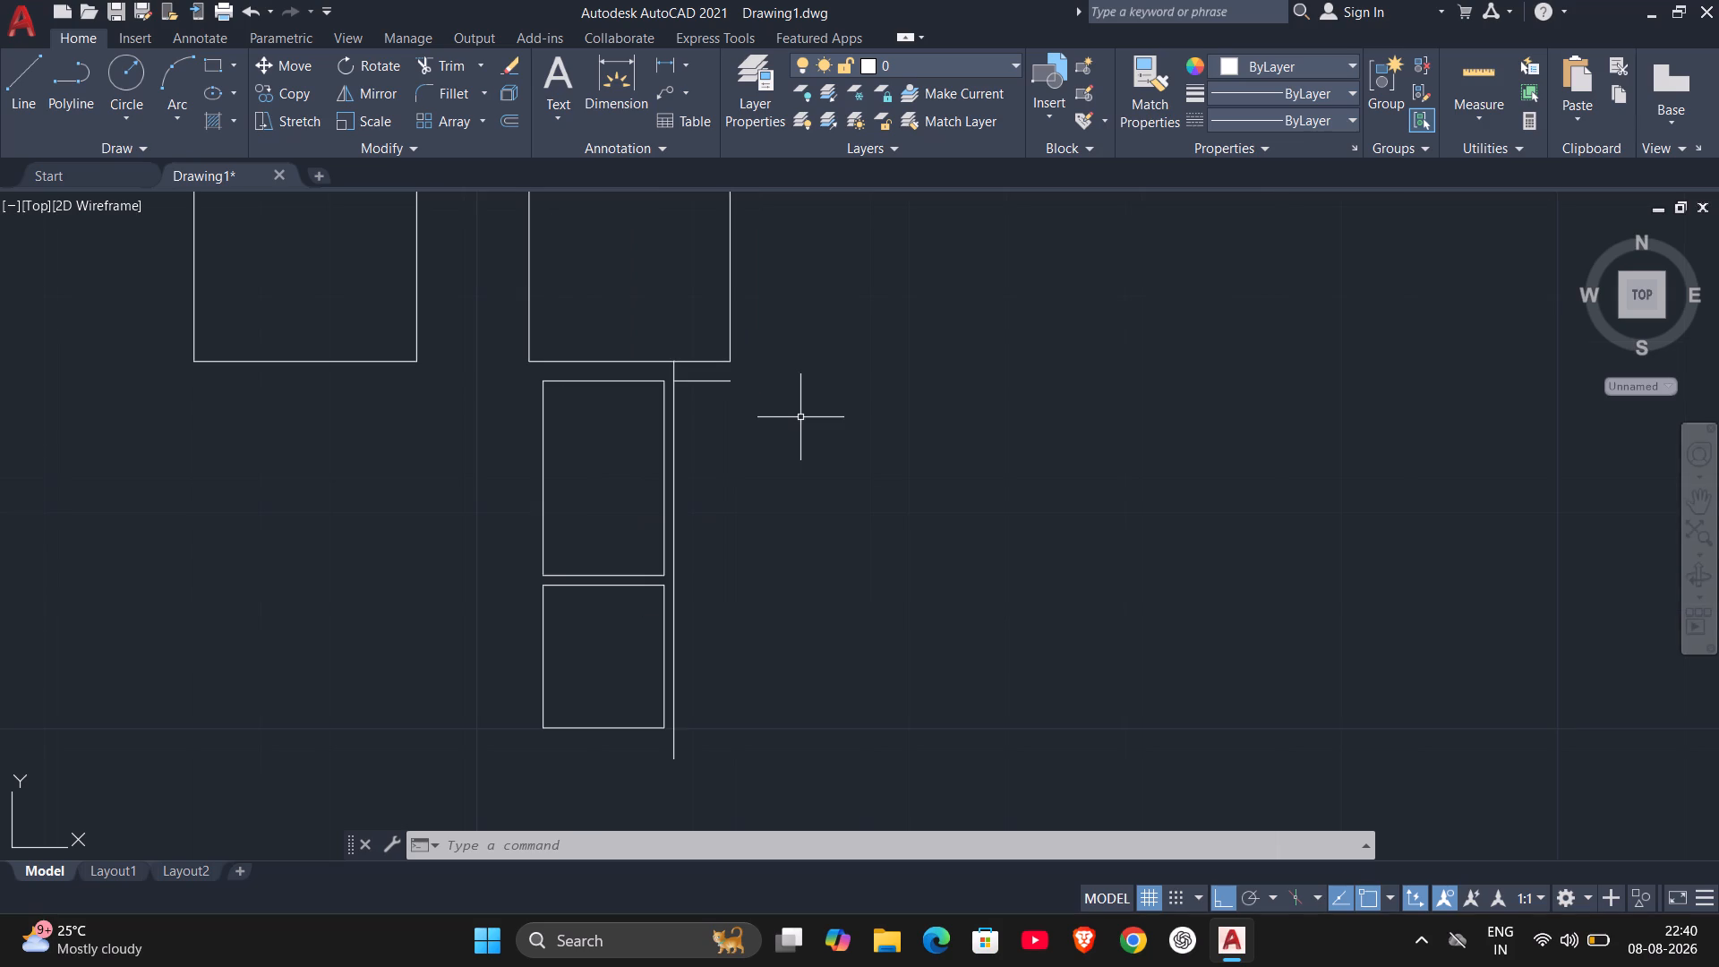
pyautogui.press('l')
pyautogui.press('Return')
pyautogui.click(725, 364)
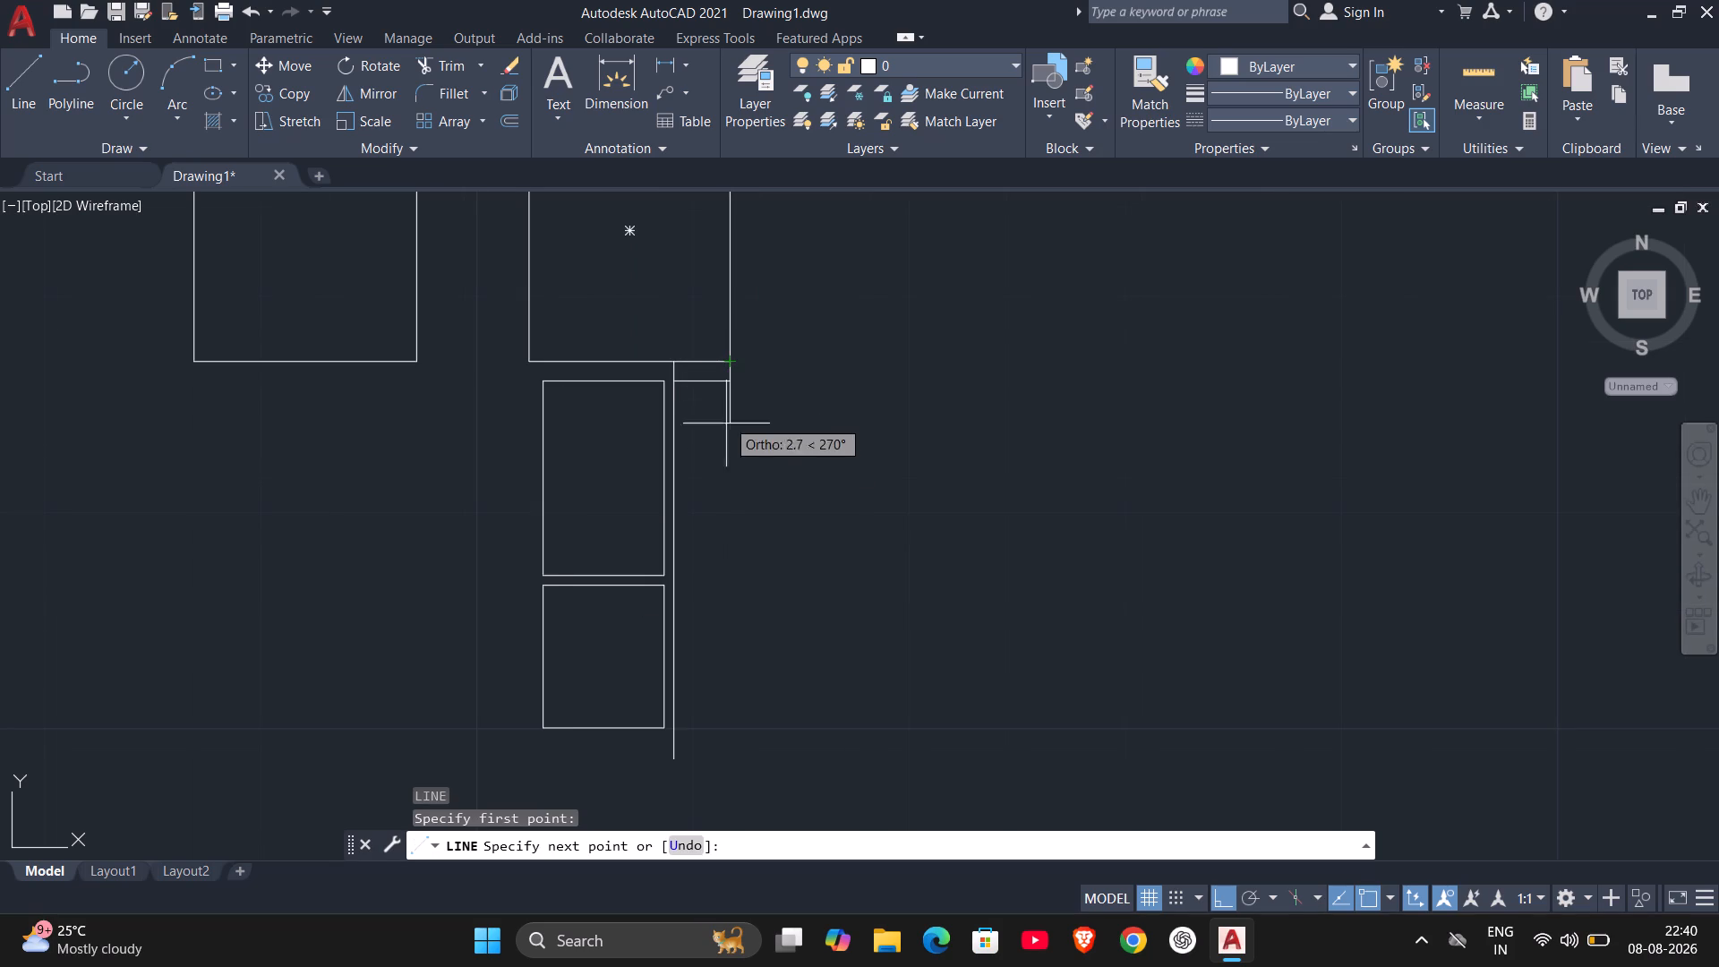
pyautogui.click(738, 766)
pyautogui.press('Escape')
# Offset the 5.6 by 6.6 rectangle outward by 0.45.
pyautogui.moveTo(763, 740); pyautogui.dragTo(765, 726, button='middle')
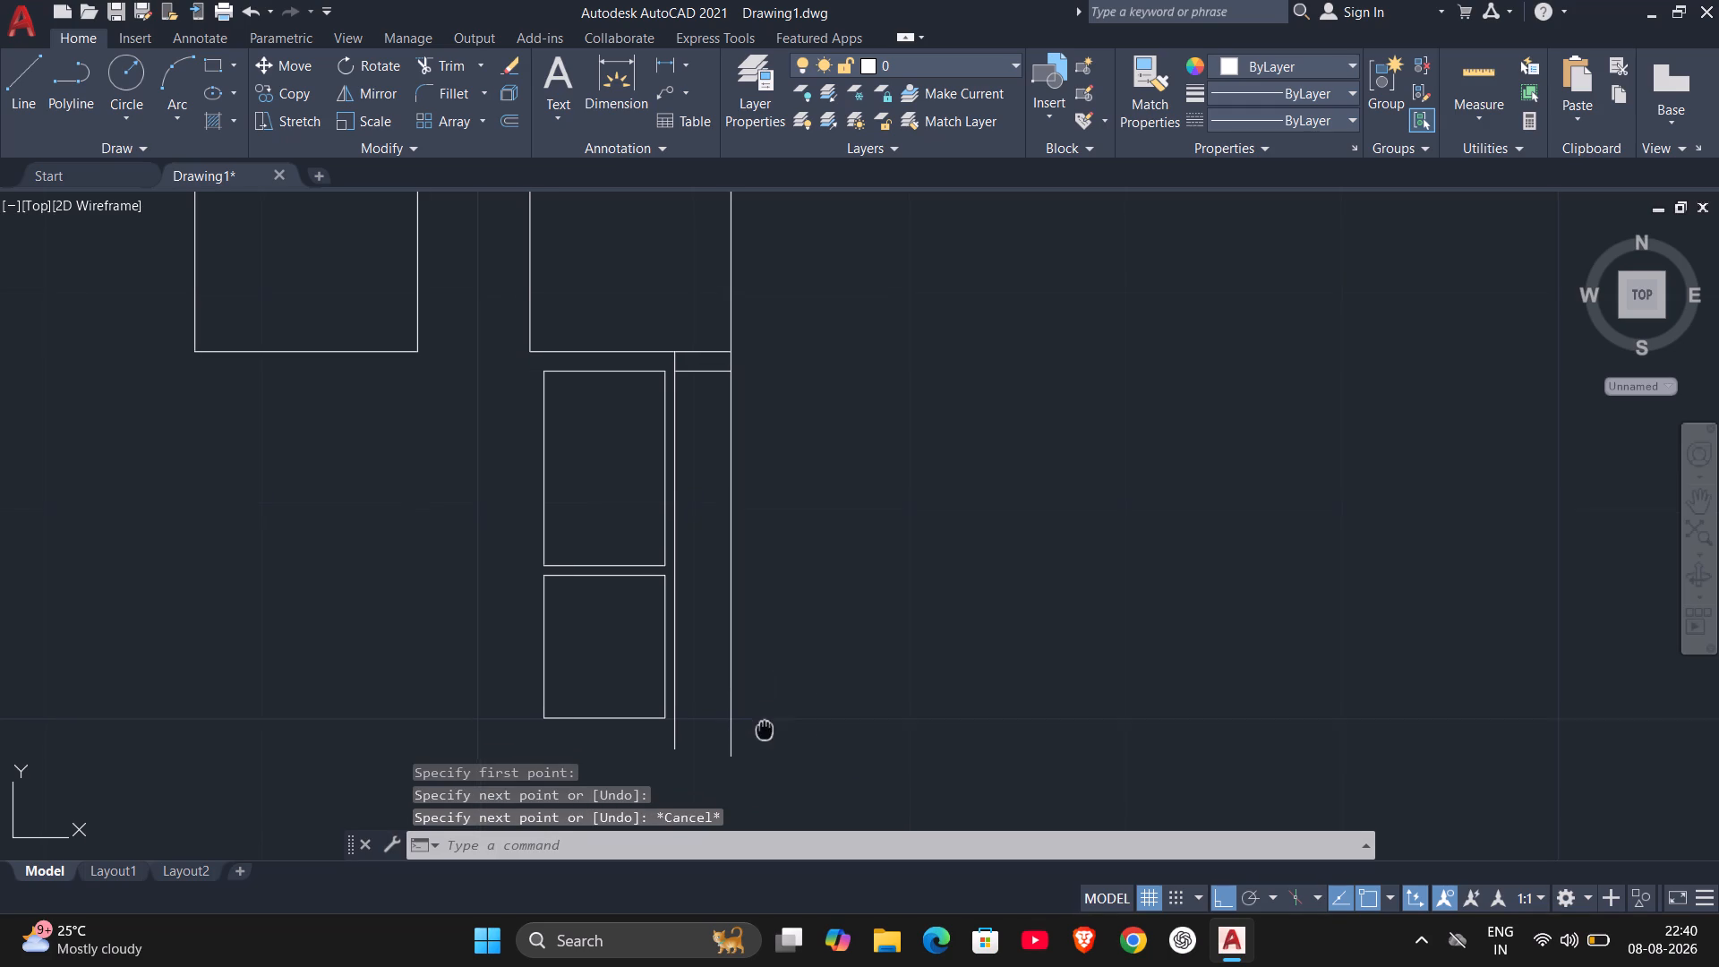
pyautogui.moveTo(765, 726); pyautogui.dragTo(787, 595, button='middle')
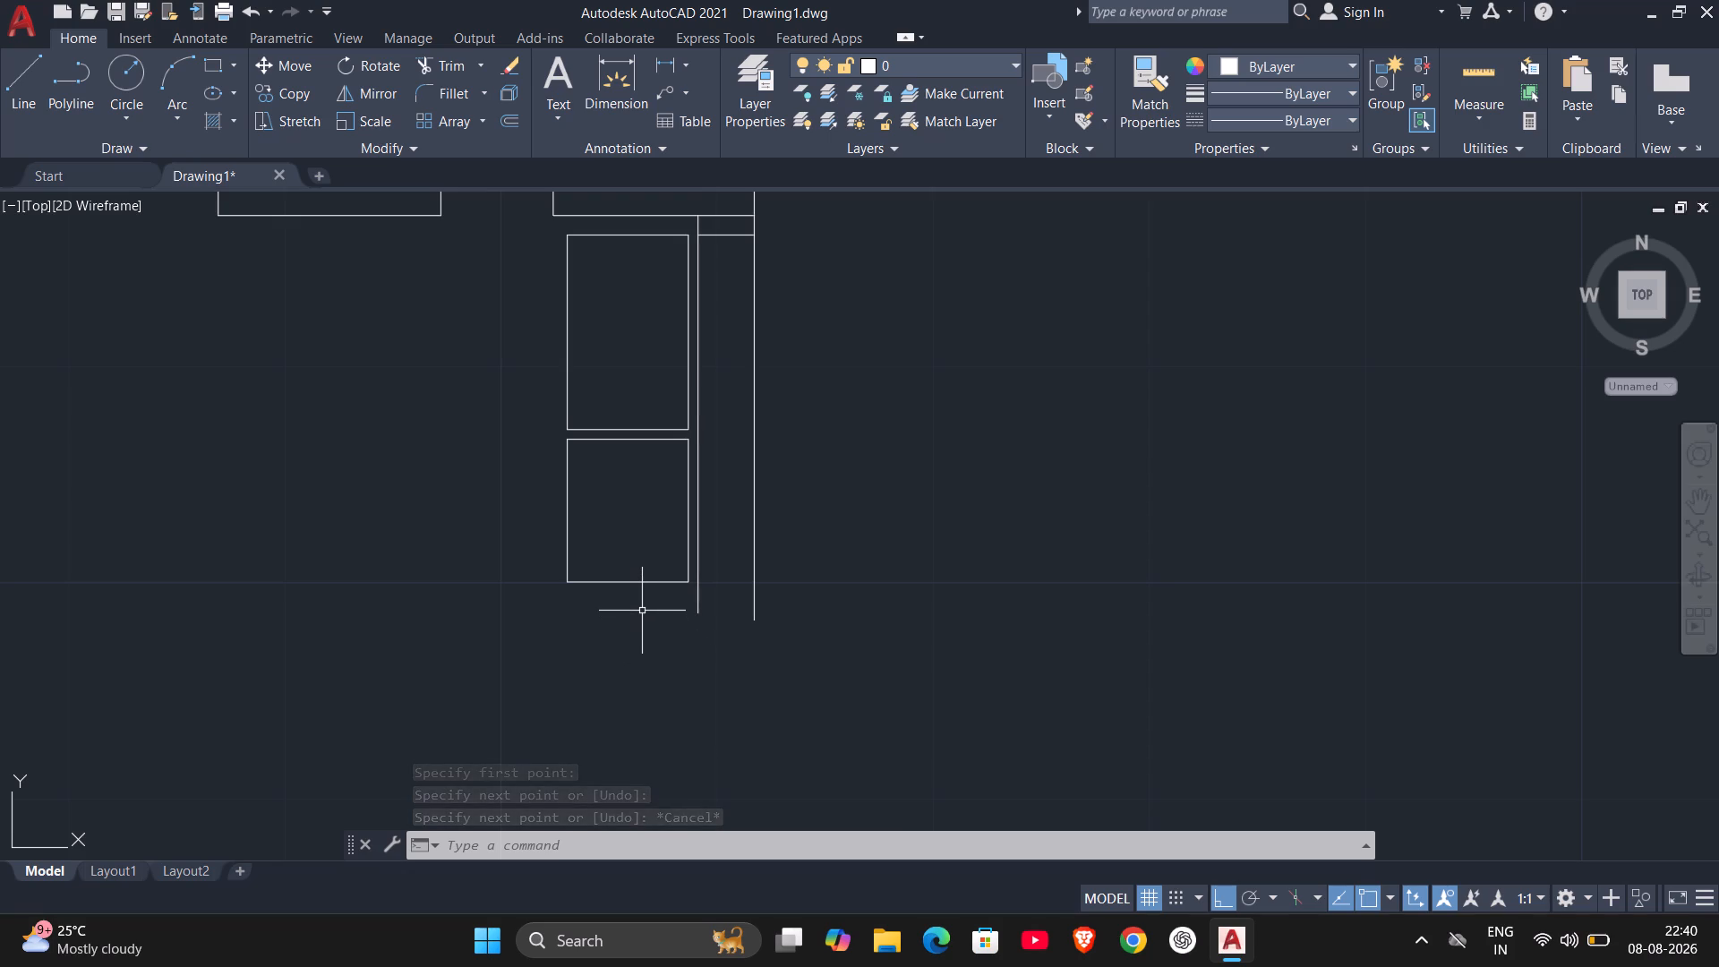
pyautogui.press('o')
pyautogui.press('Return')
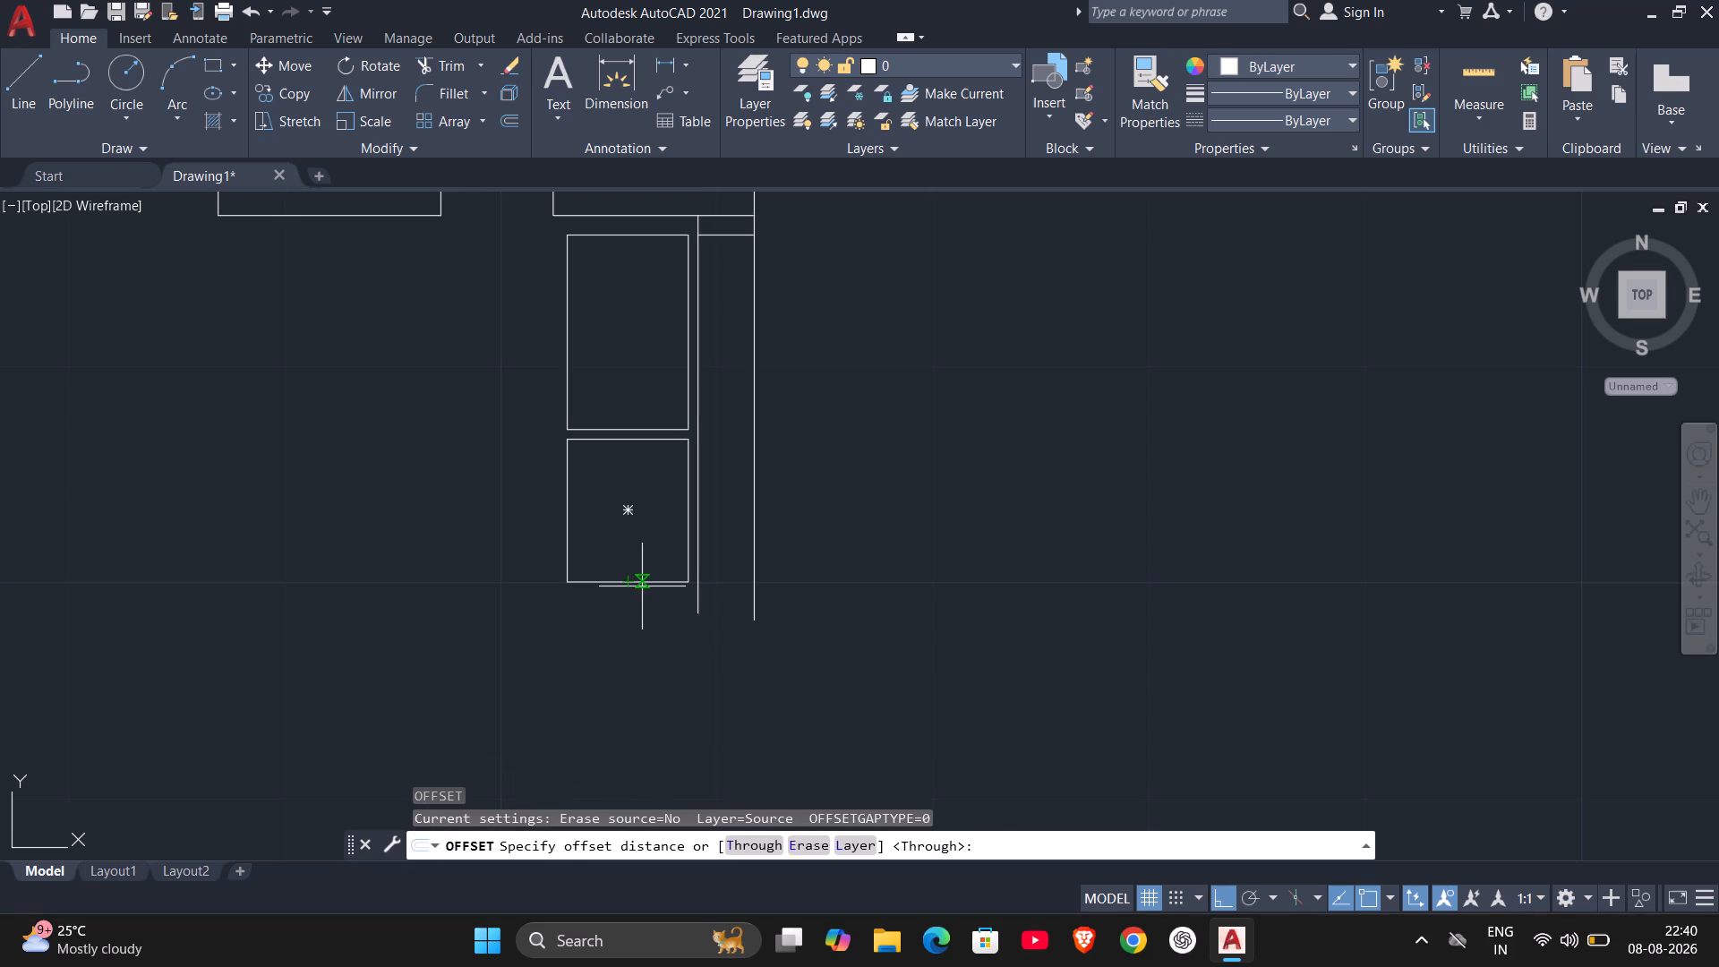
pyautogui.write('.45')
pyautogui.press('Return')
pyautogui.click(644, 583)
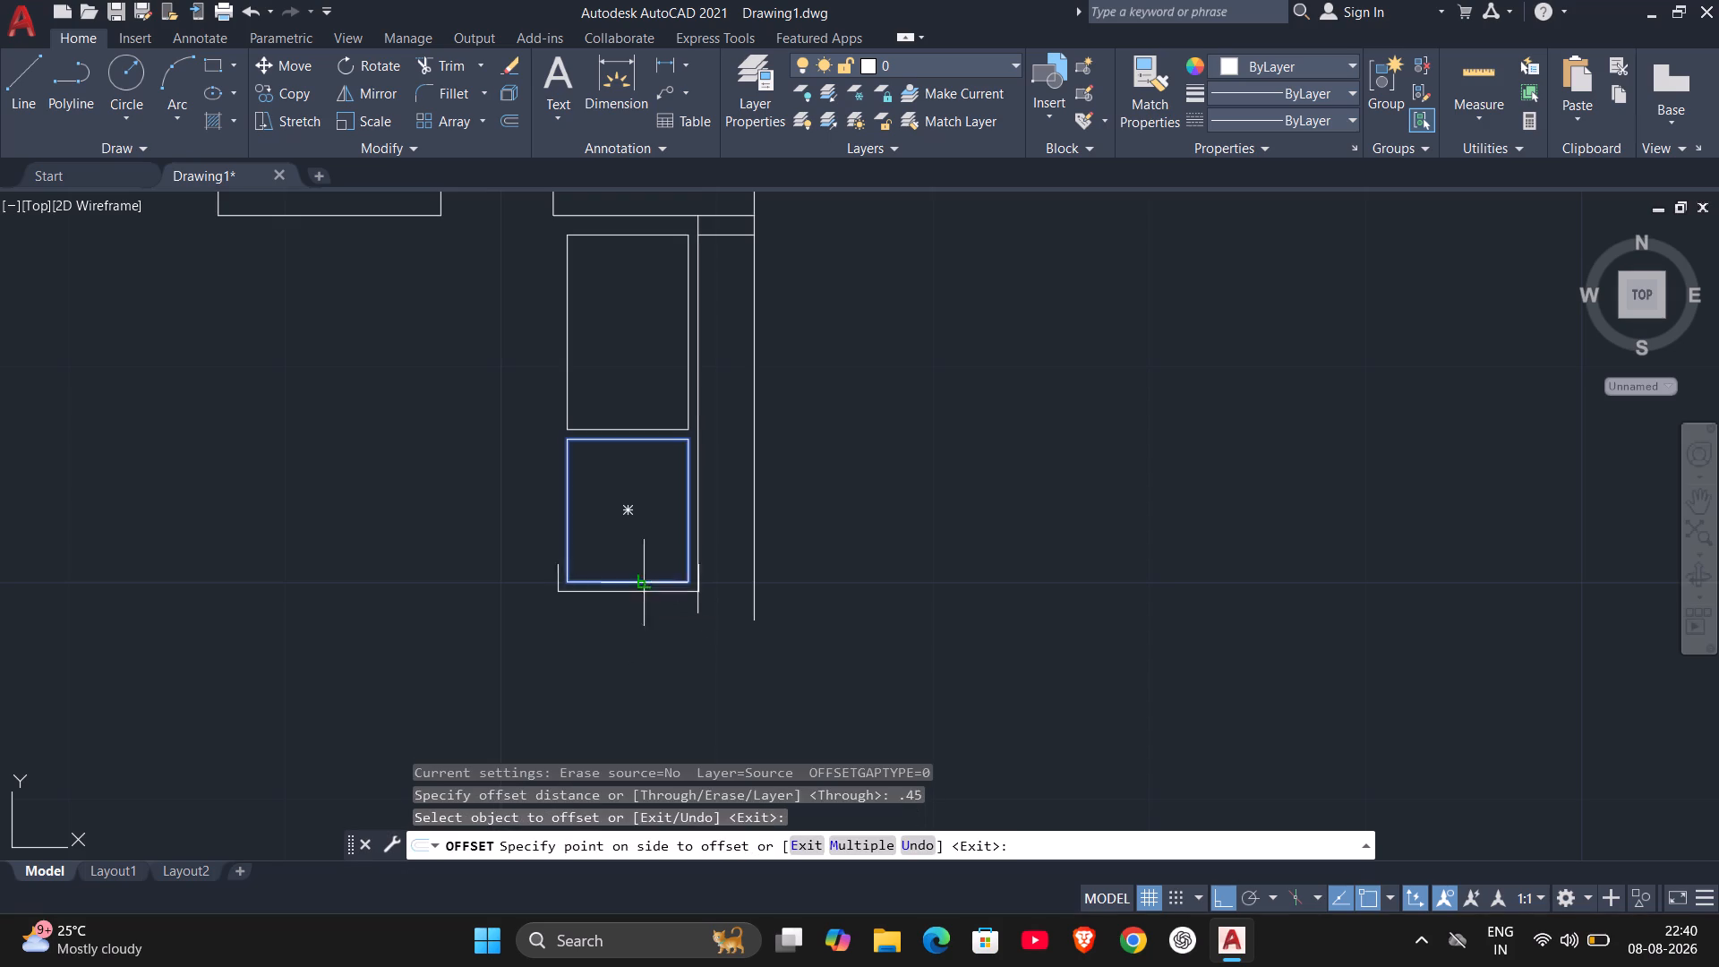
pyautogui.click(646, 623)
pyautogui.press('Escape')
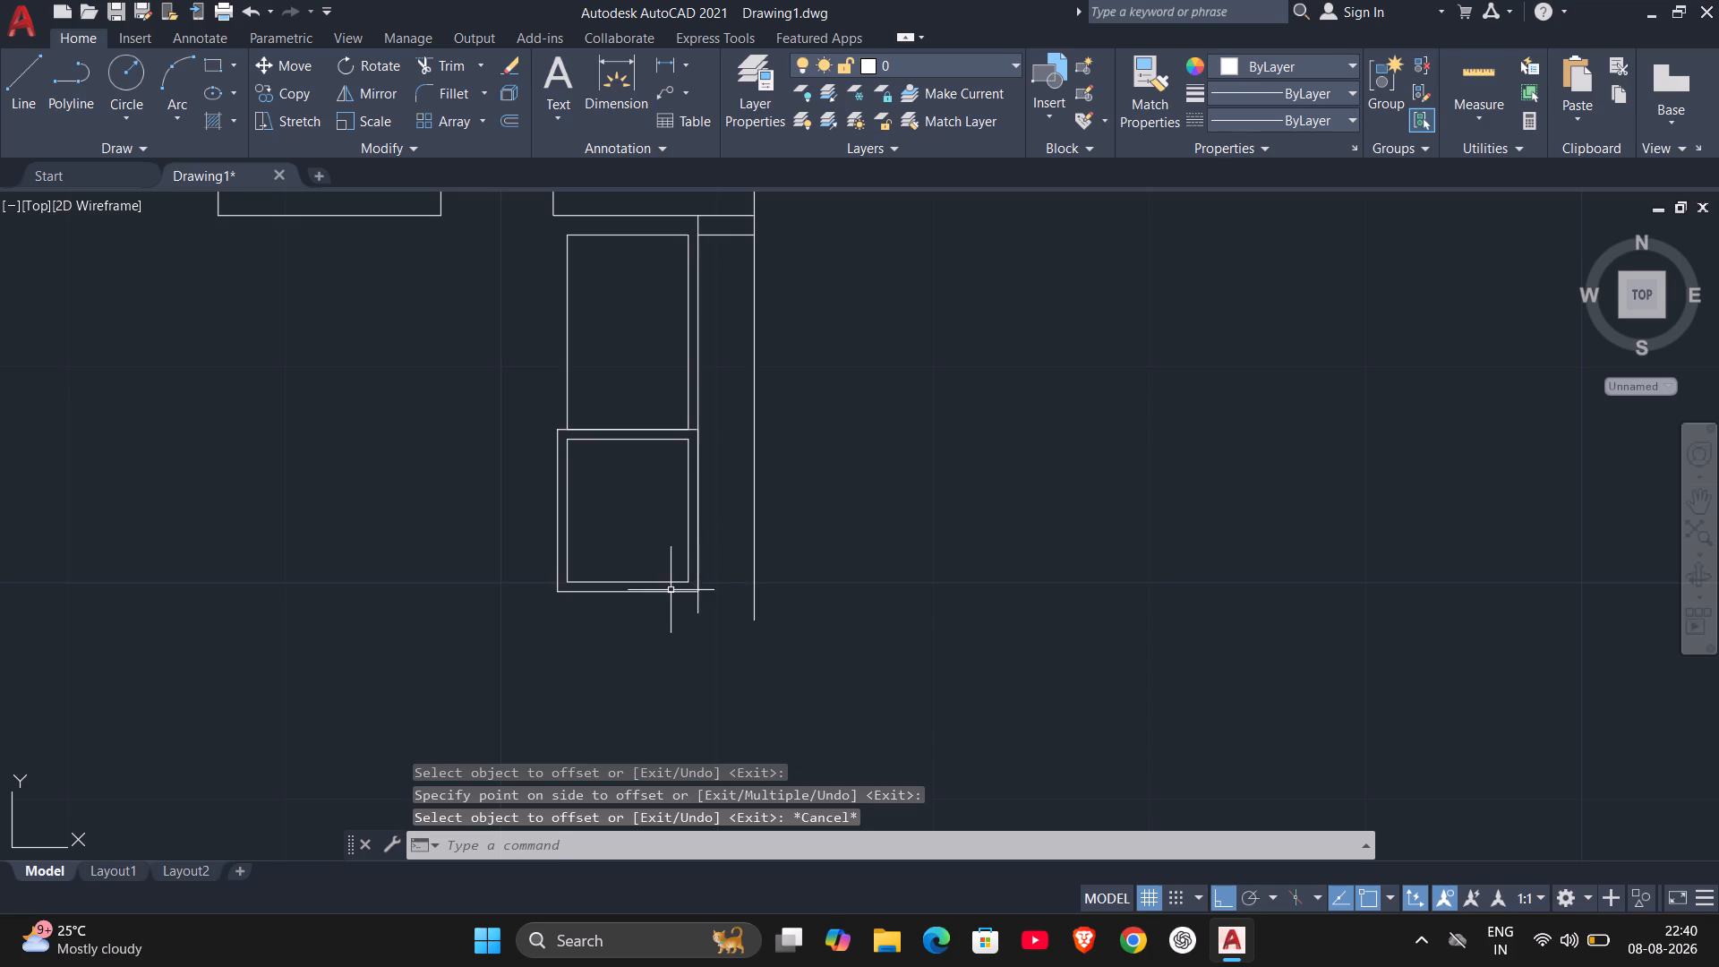
pyautogui.scroll(1, 667, 592)
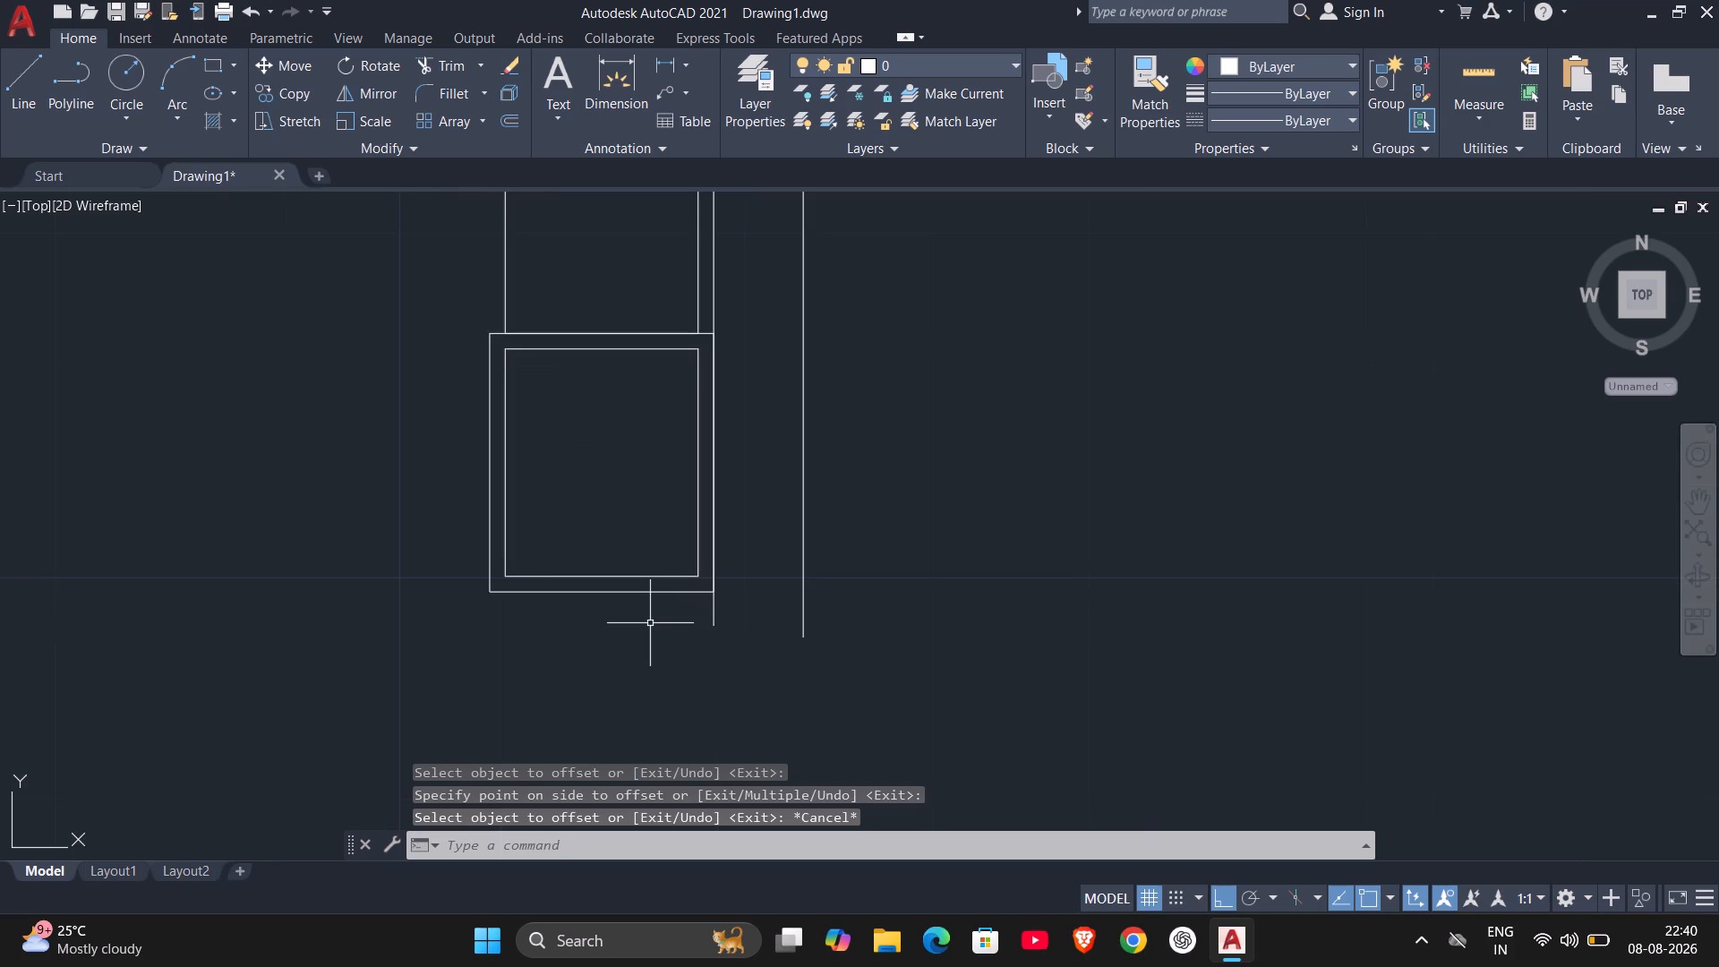
# Draw a horizontal line from the lower-right corner of the 0.45 offset rectangle to the outer vertical line.
pyautogui.scroll(1, 649, 625)
pyautogui.scroll(-1, 649, 625)
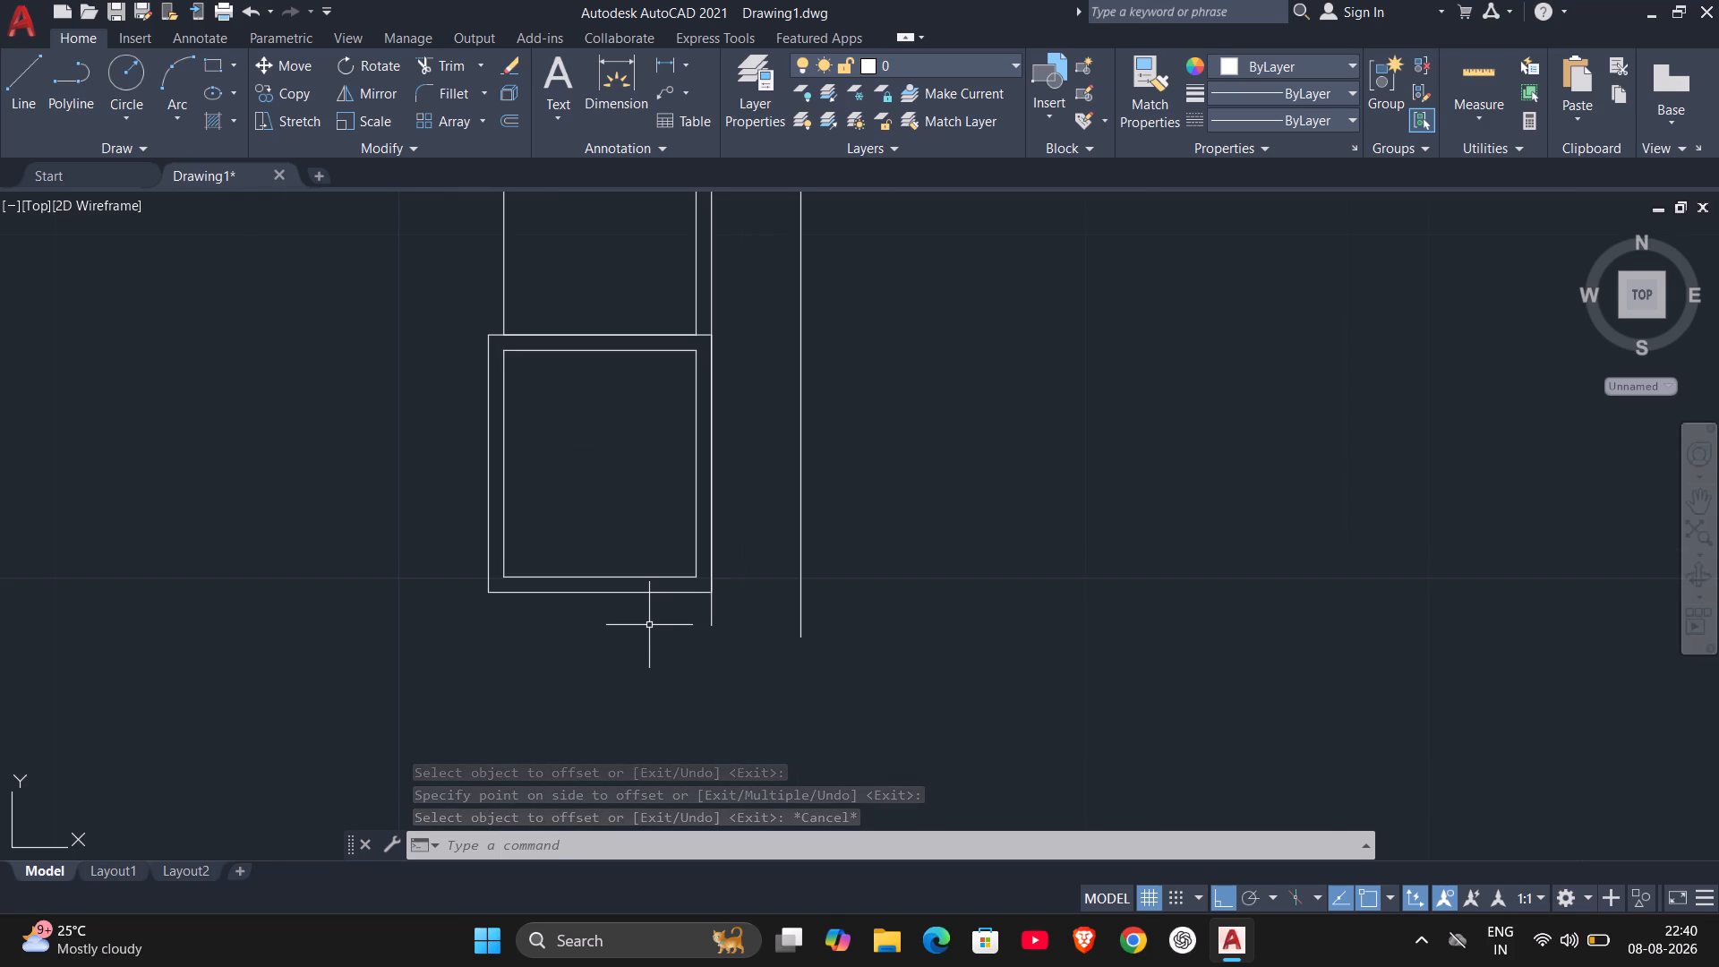
pyautogui.scroll(1, 649, 625)
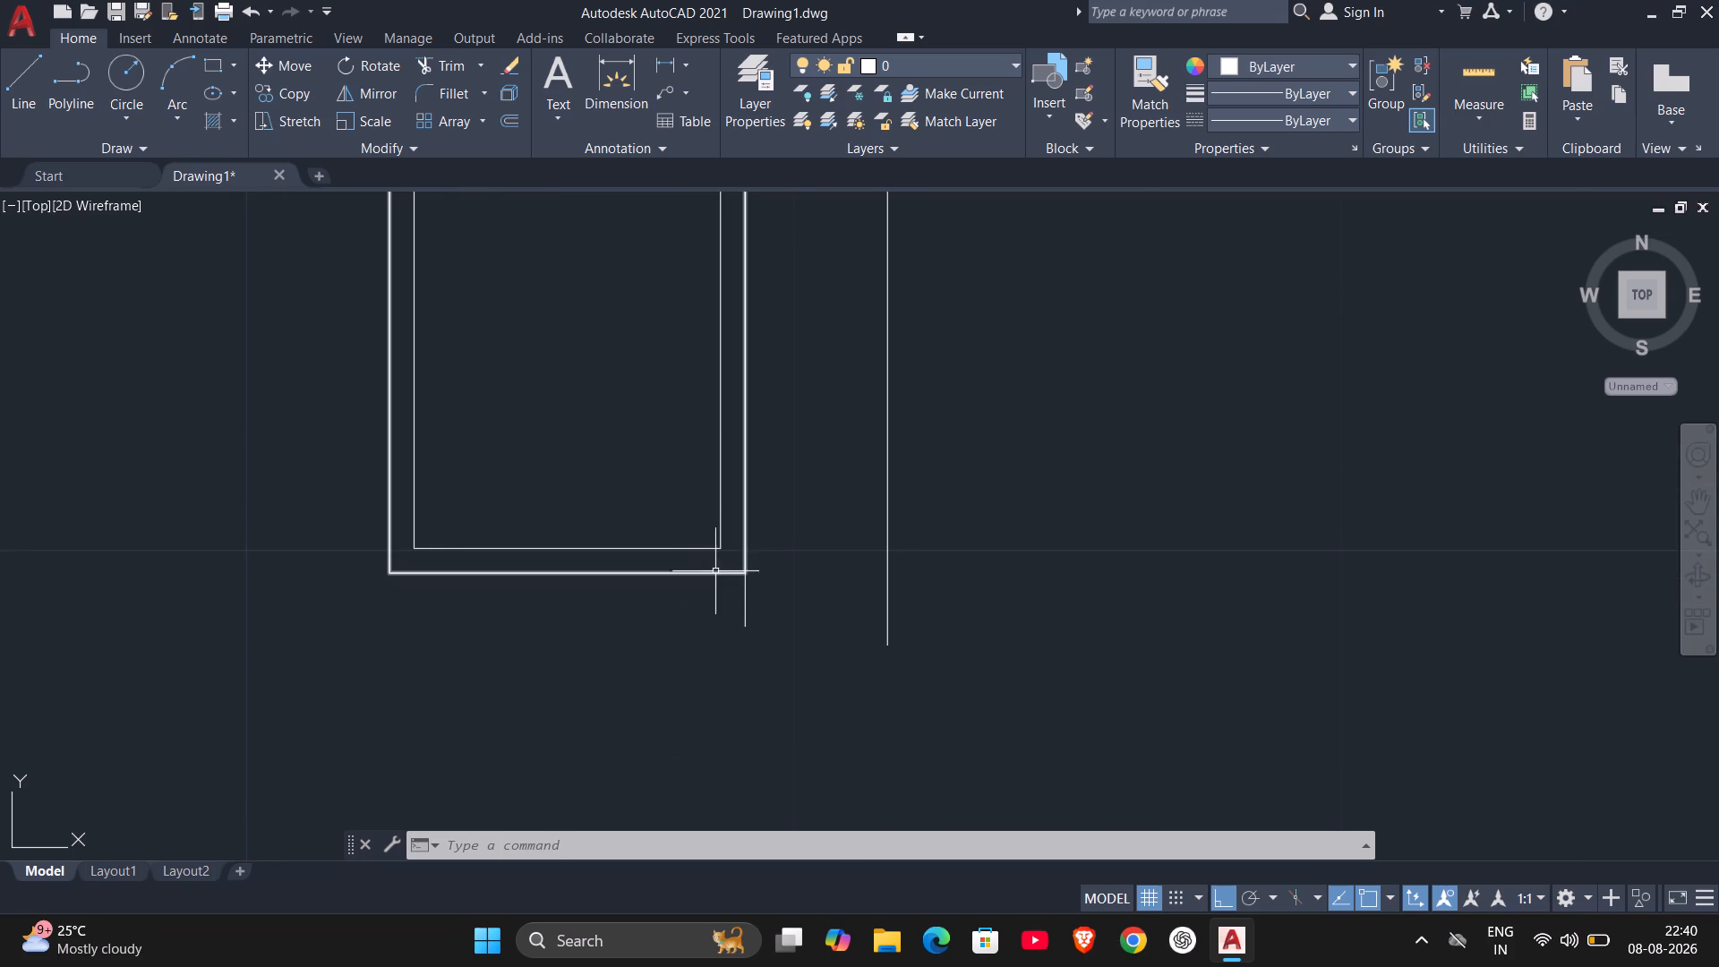
pyautogui.press('l')
pyautogui.press('Return')
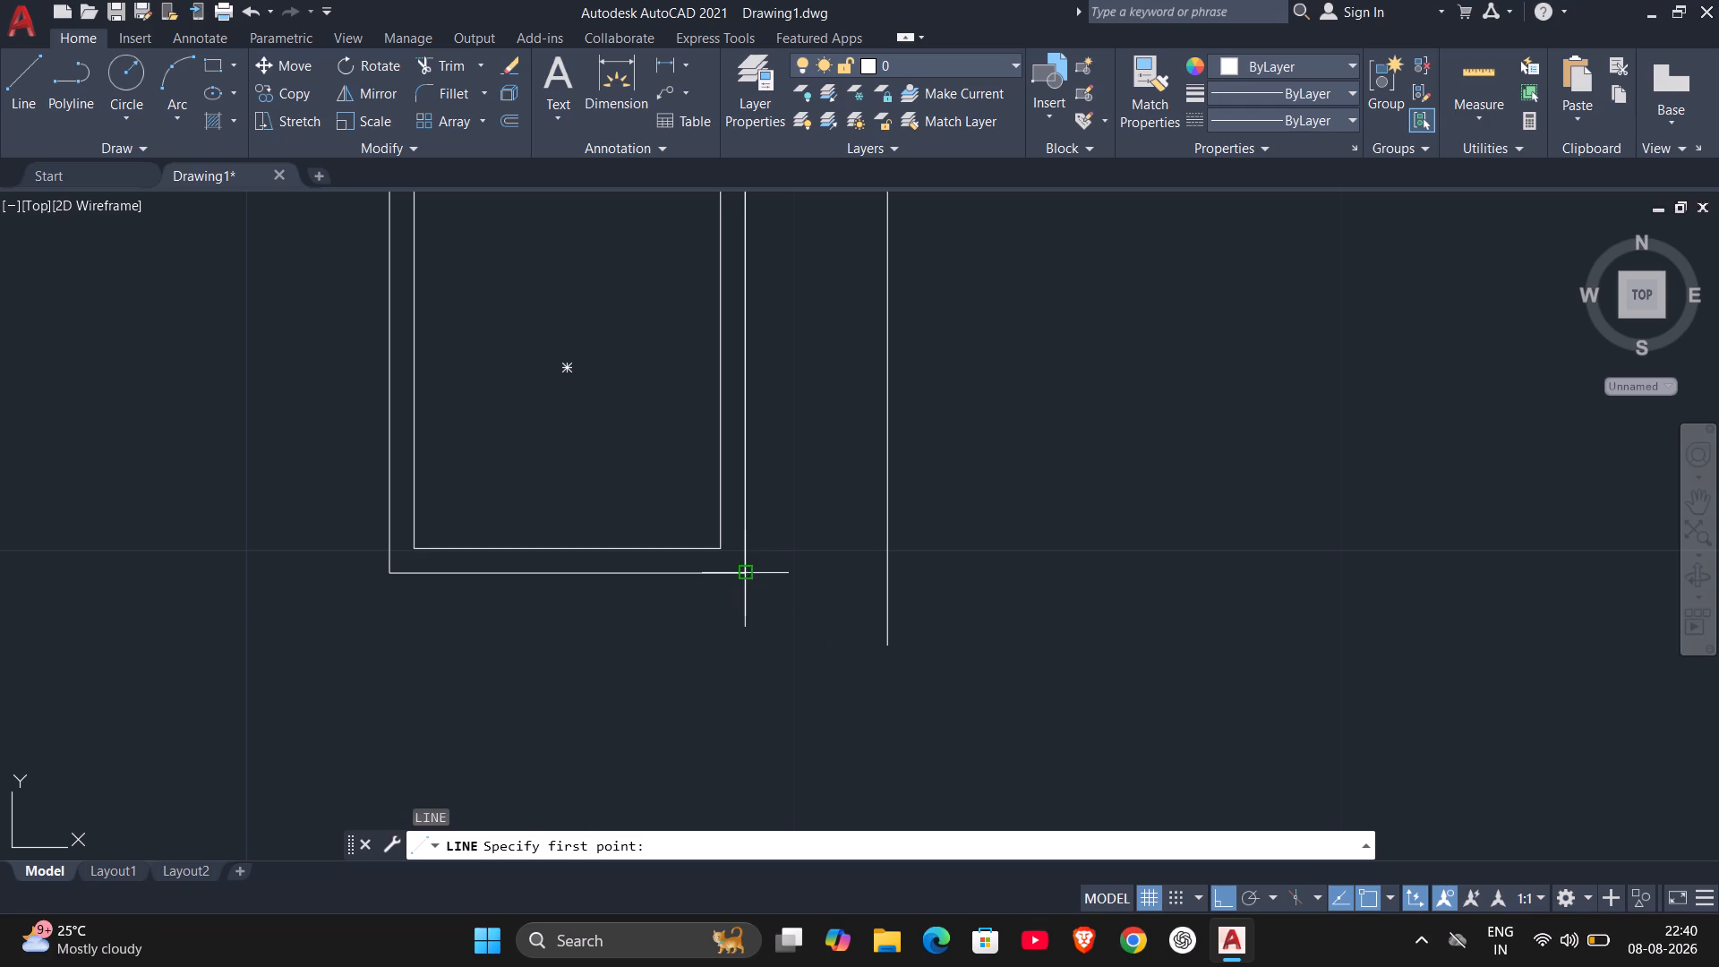
pyautogui.click(742, 570)
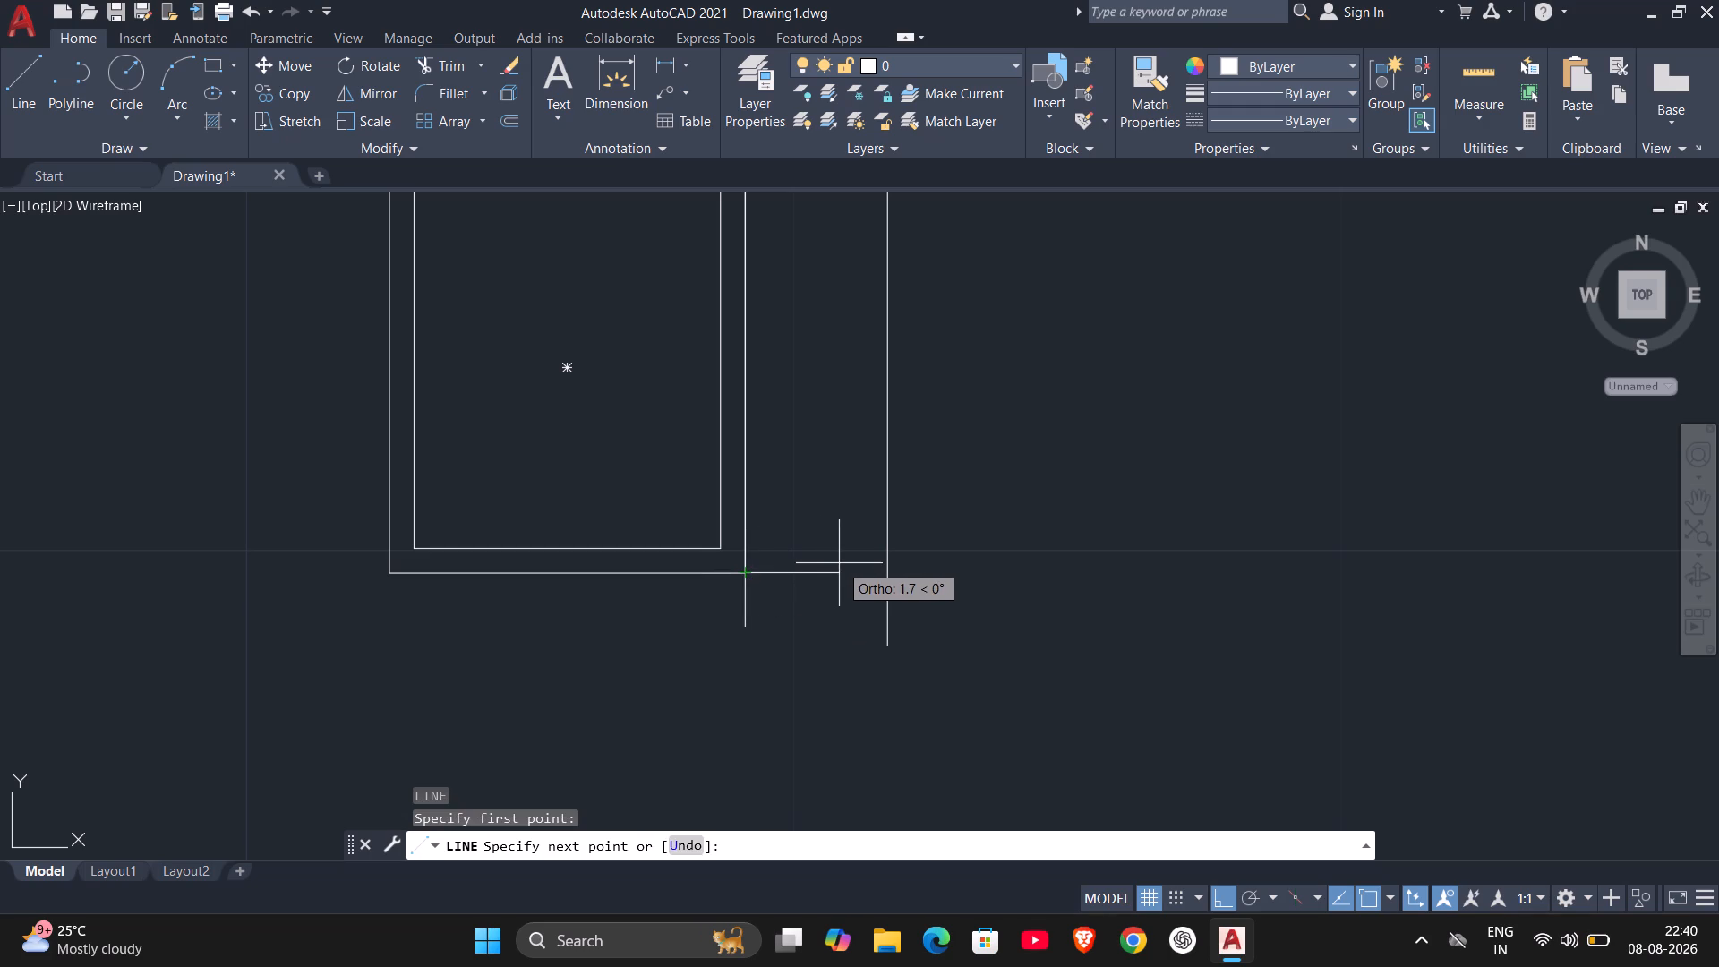
pyautogui.click(888, 570)
pyautogui.press('`')
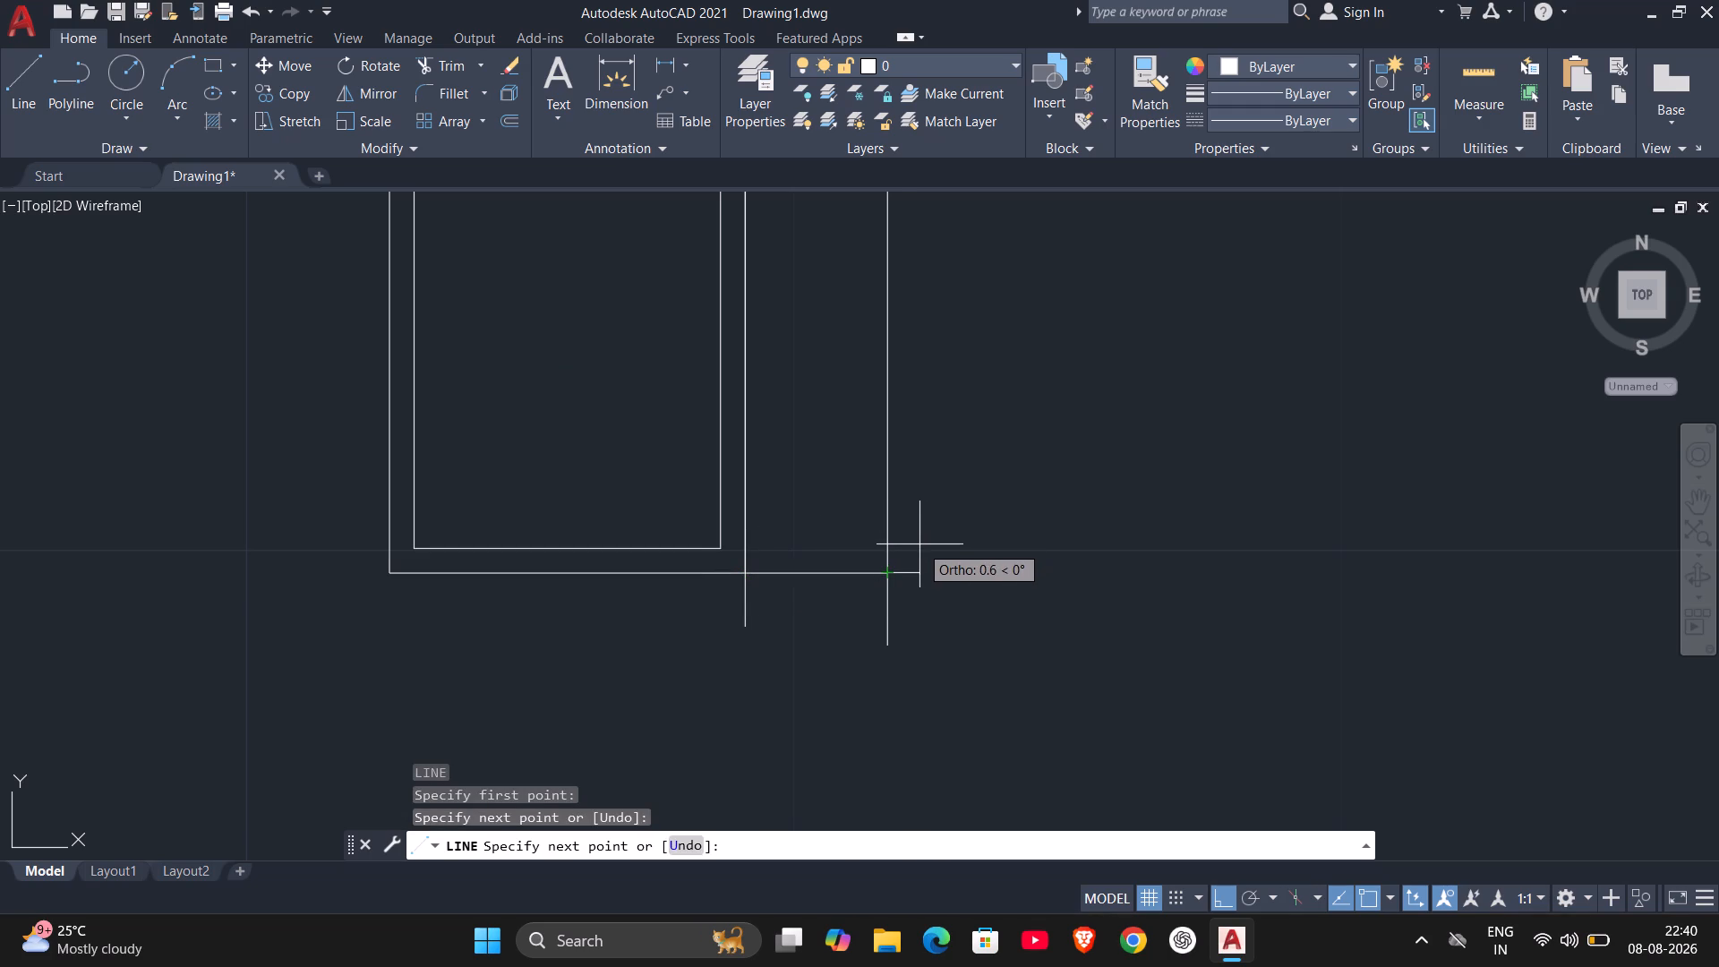
pyautogui.press('Escape')
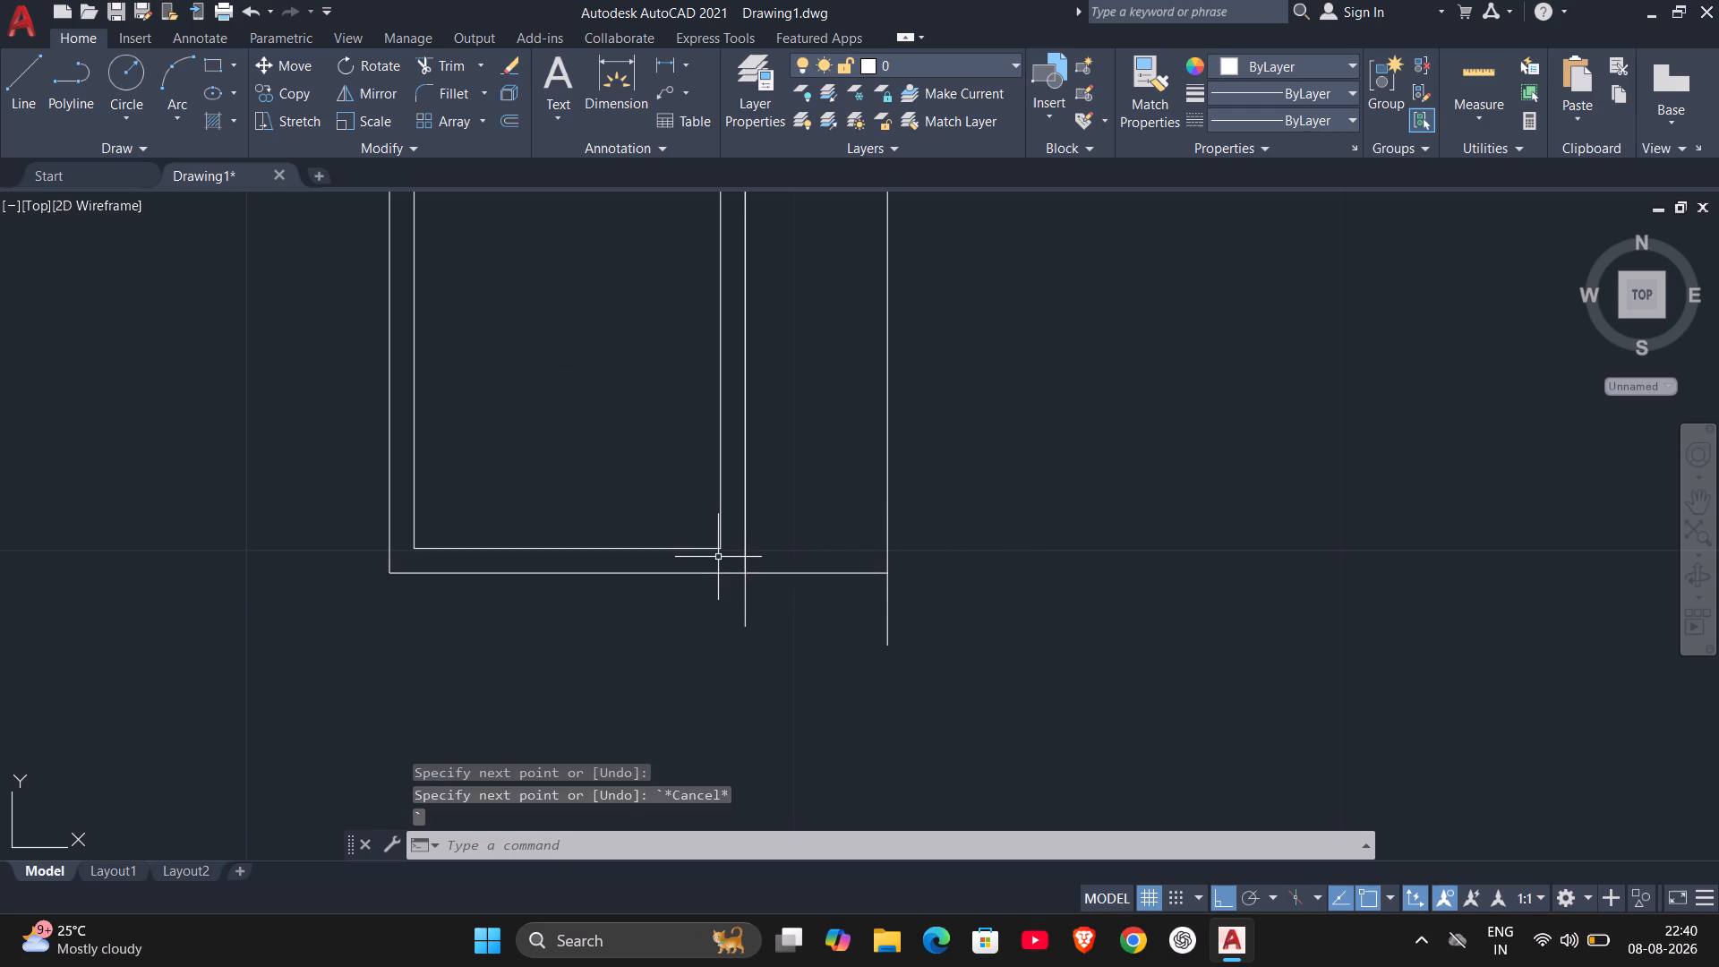
# Draw a horizontal line from the lower-right corner of the 5.6 by 6.6 rectangle to the outer vertical line.
pyautogui.press('space')
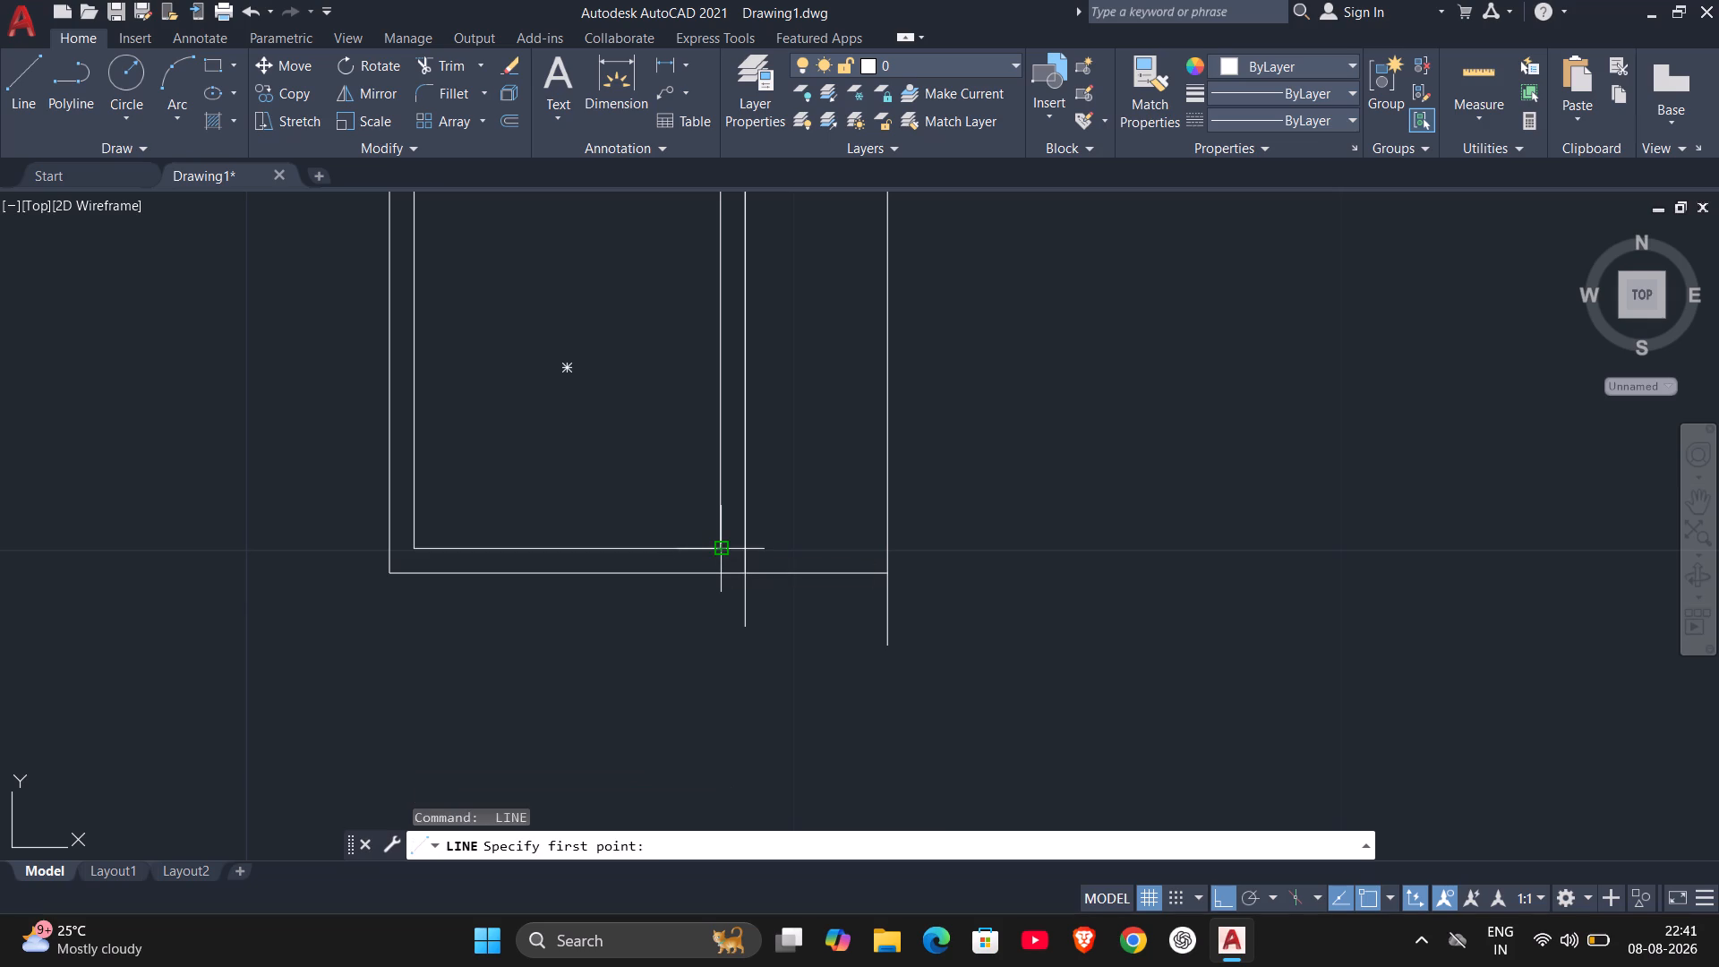
pyautogui.press('Escape')
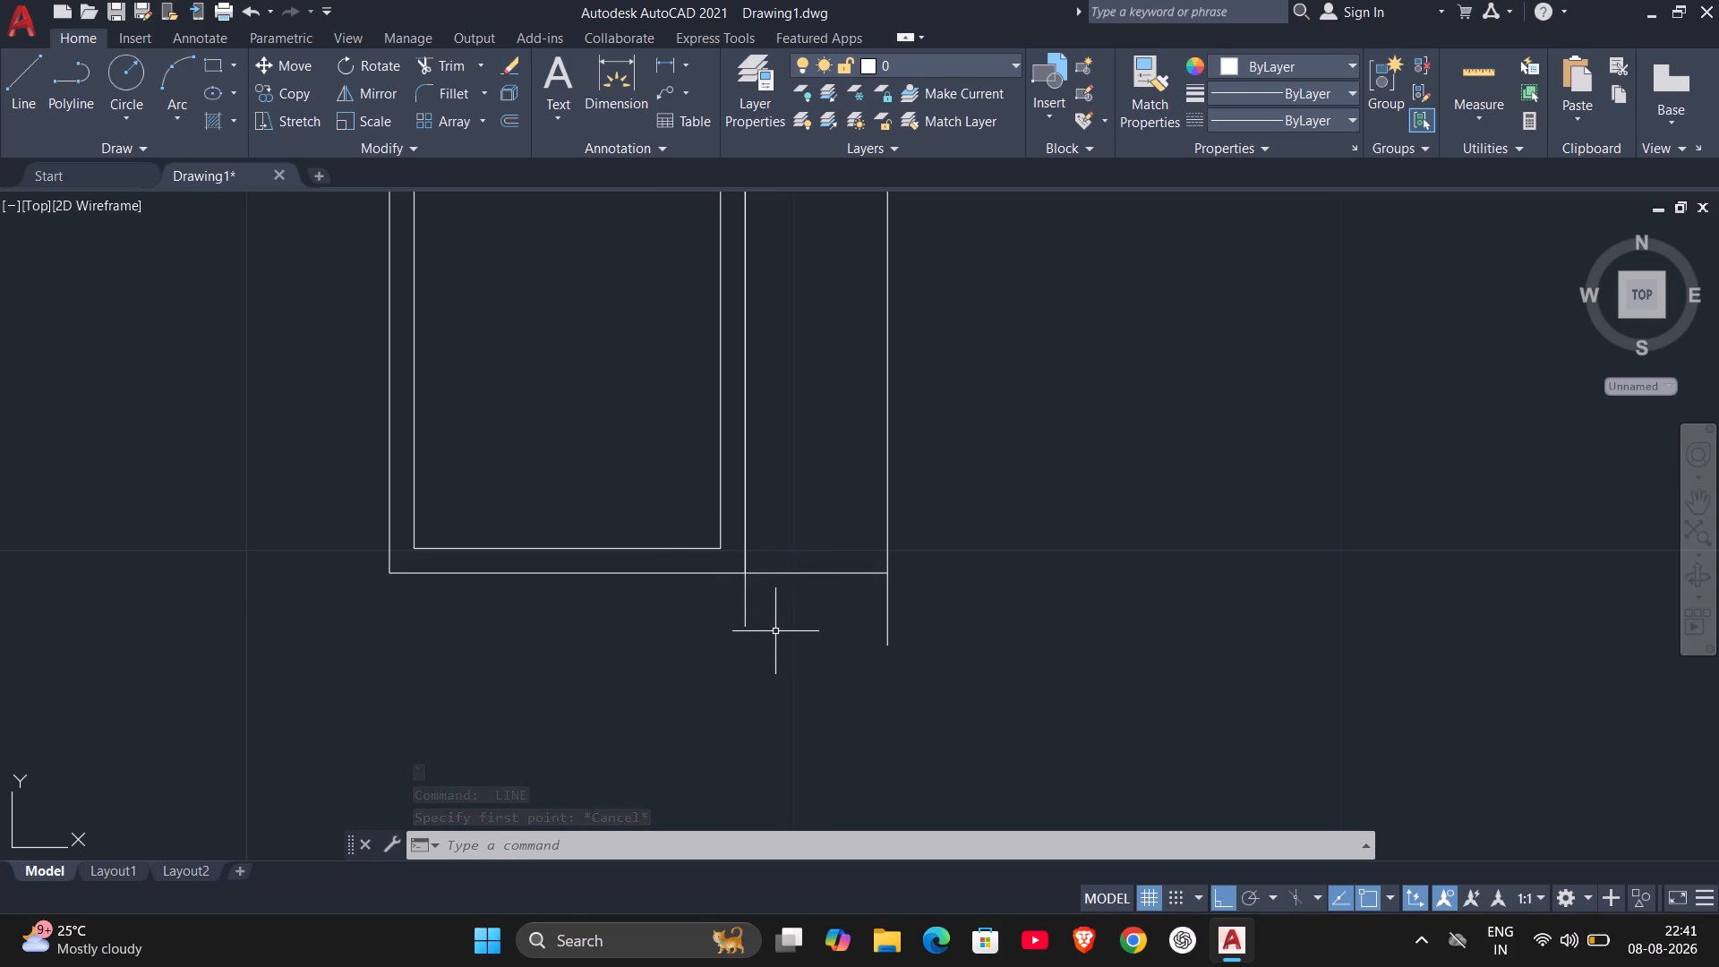
pyautogui.press('space')
pyautogui.click(721, 552)
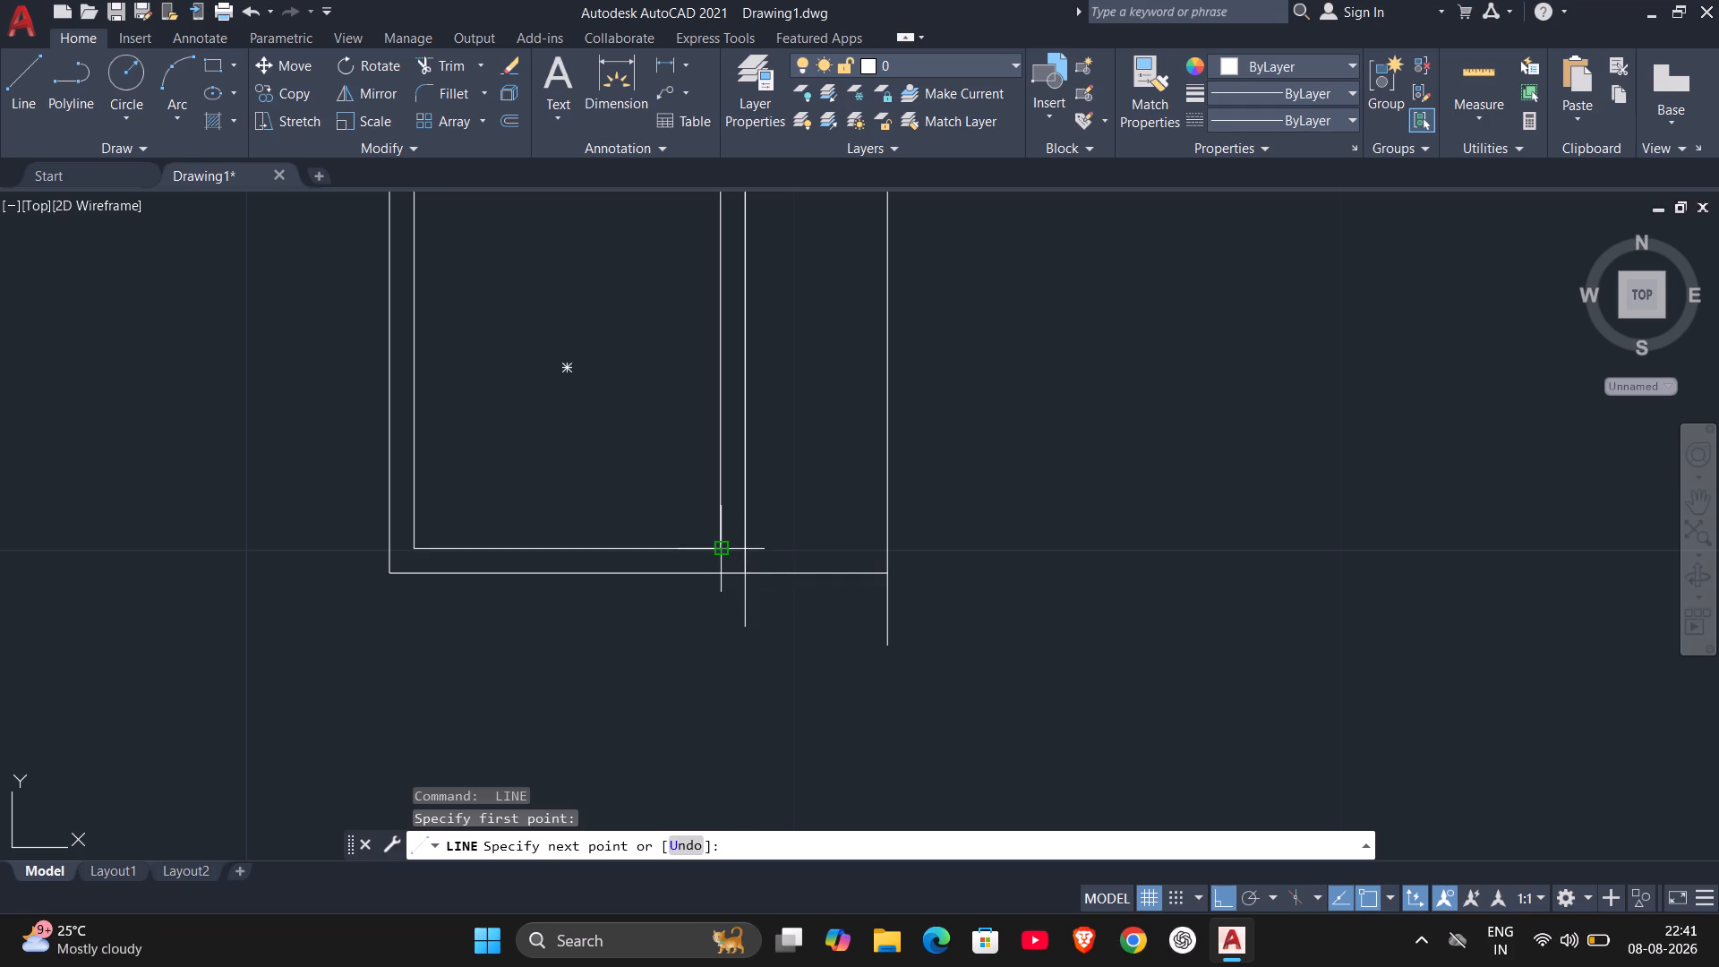
pyautogui.click(885, 544)
pyautogui.press('Escape')
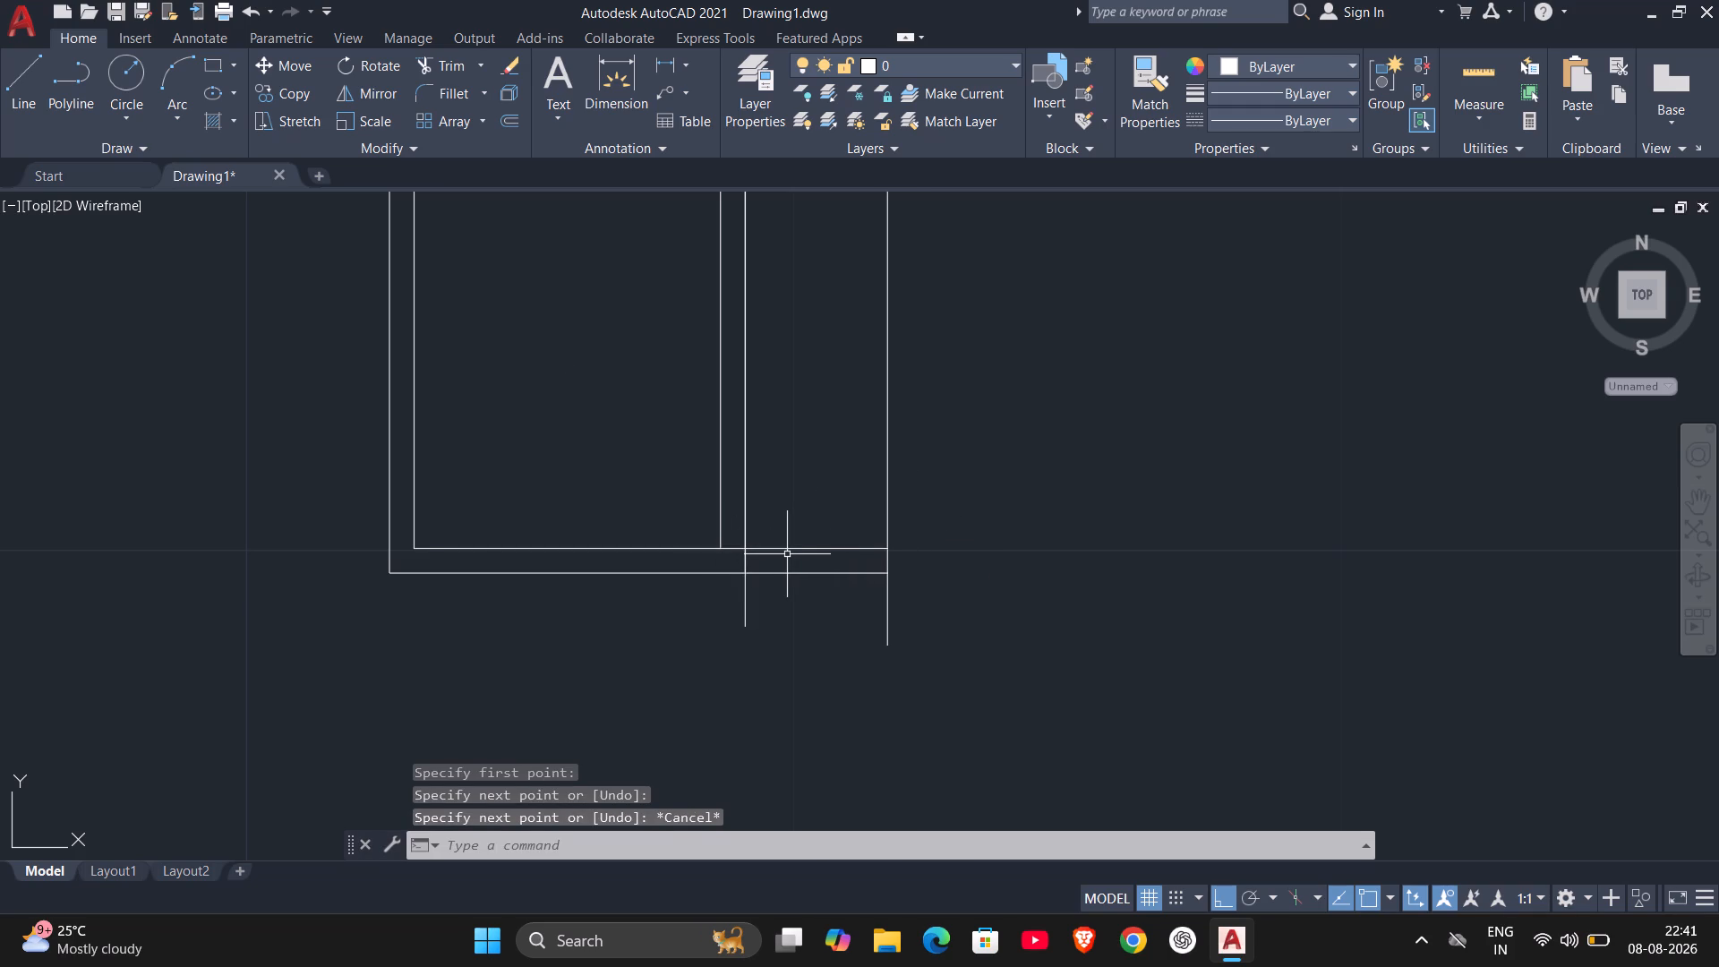
# Delete the 0.45 offset outline around the 5.6 by 6.6 rectangle.
pyautogui.scroll(1, 787, 554)
pyautogui.scroll(-3, 787, 554)
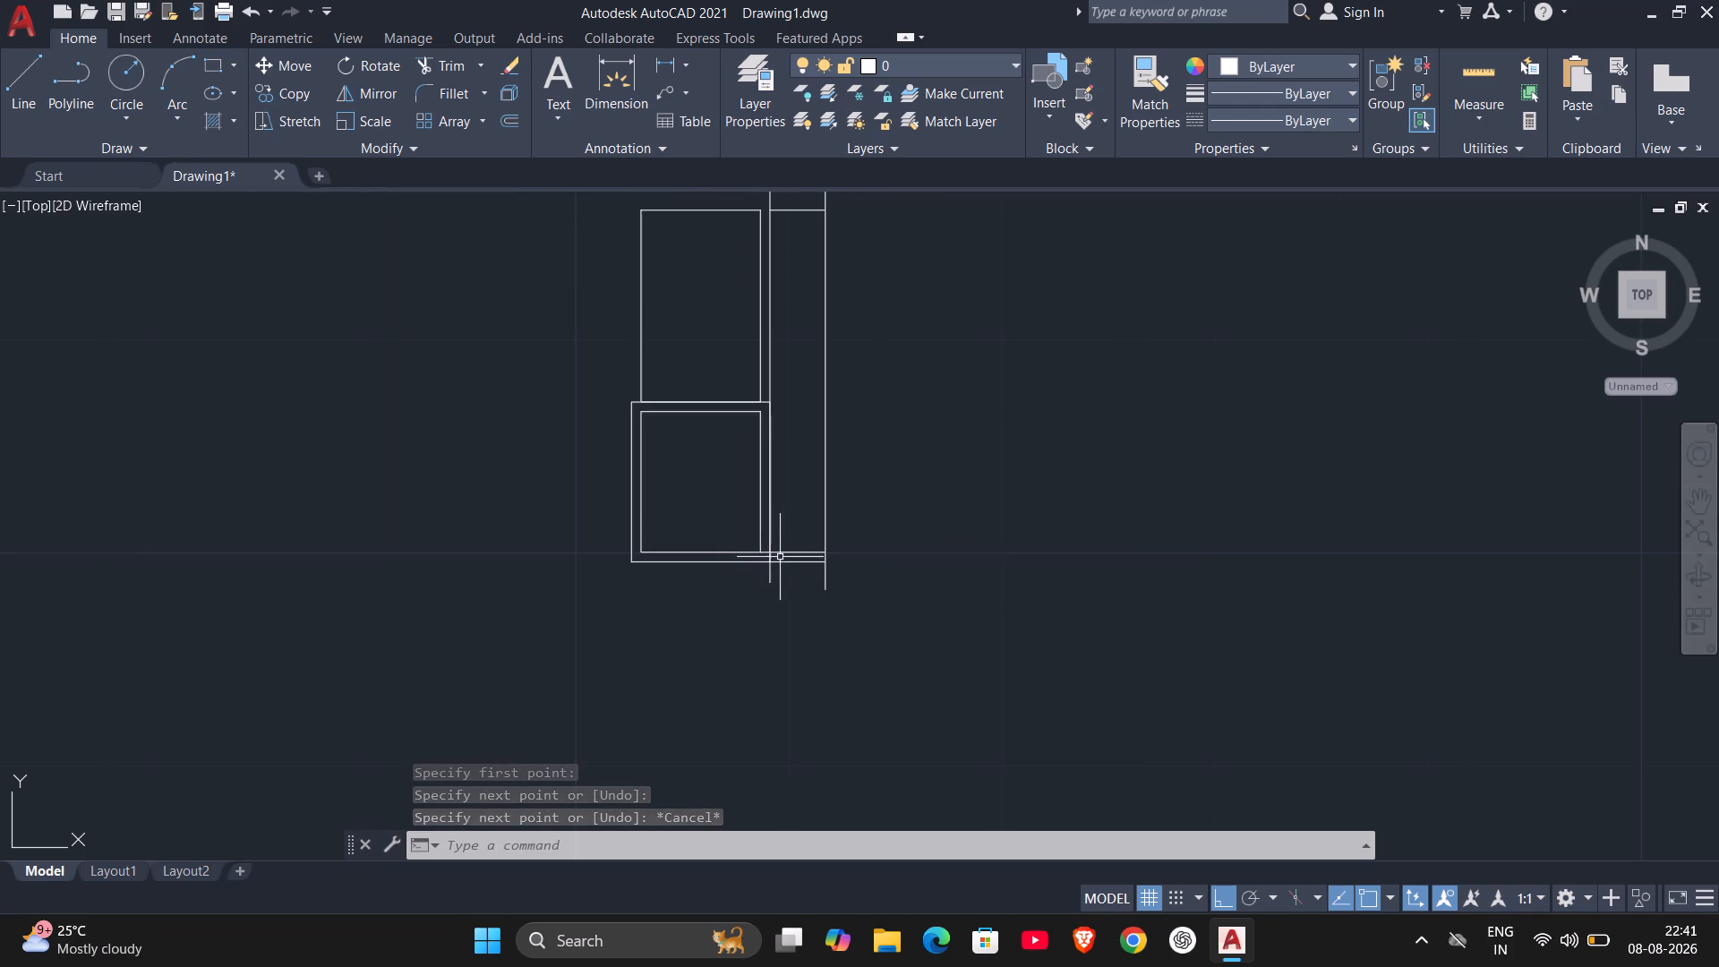
pyautogui.click(719, 562)
pyautogui.press('Delete')
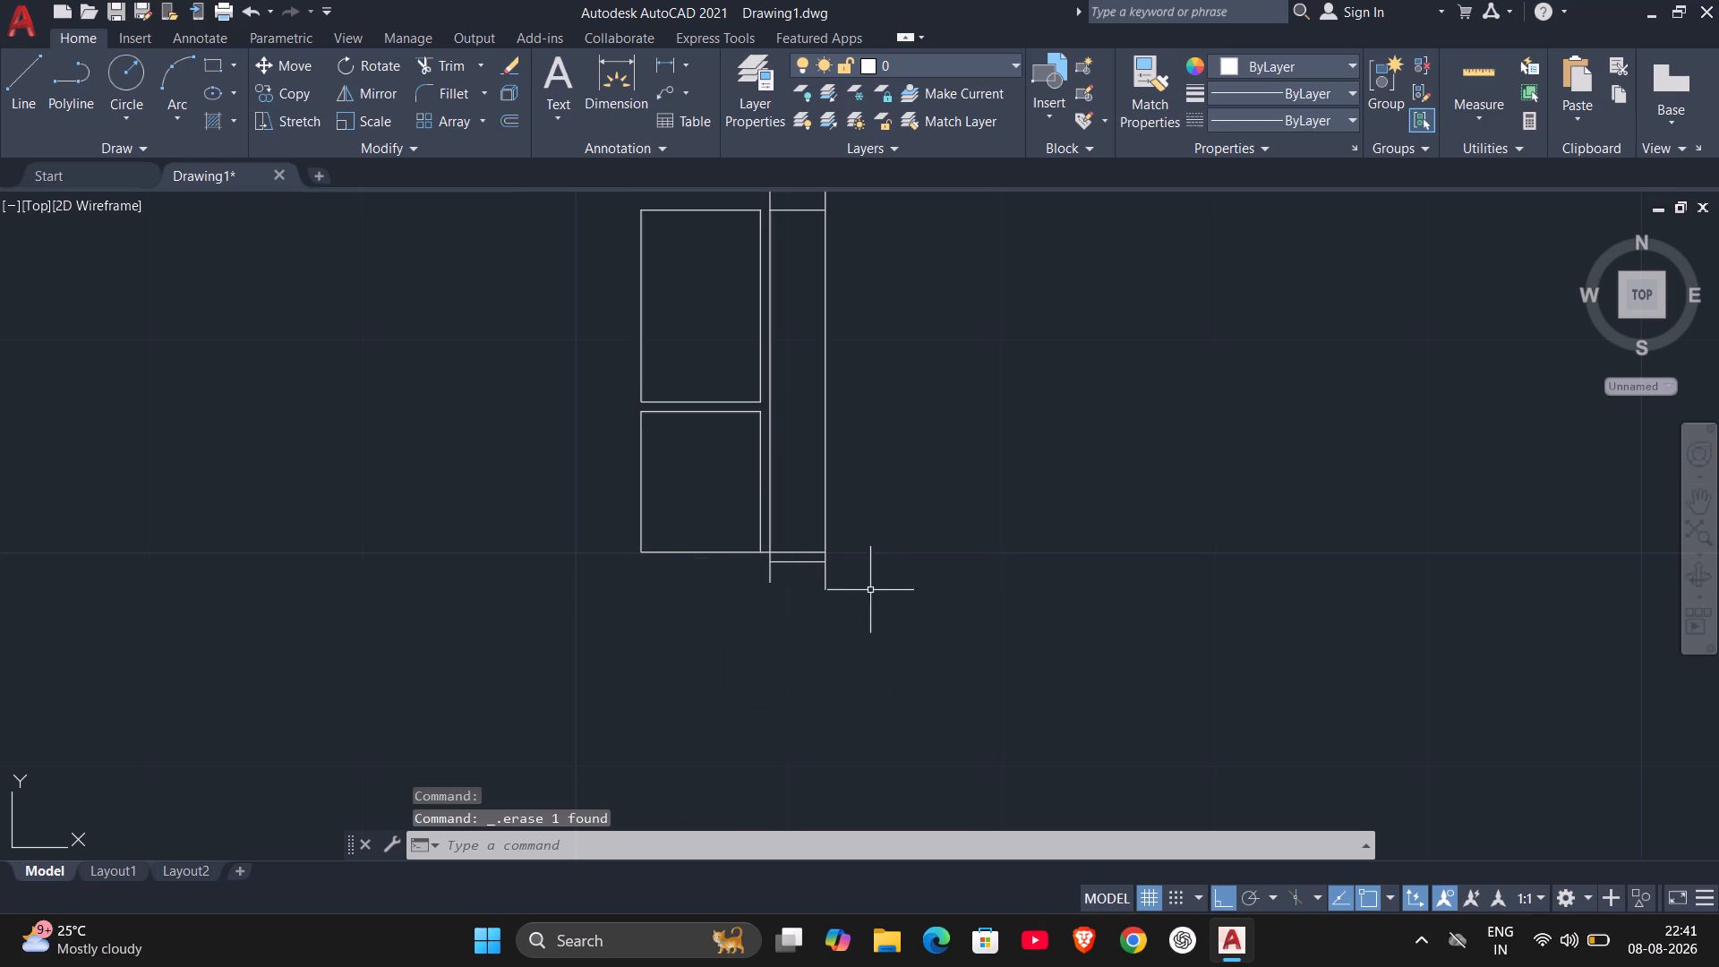
# Trim the short horizontal segment between the 5.6 by 6.6 rectangle's lower-right corner and the adjacent vertical line.
pyautogui.scroll(2, 736, 571)
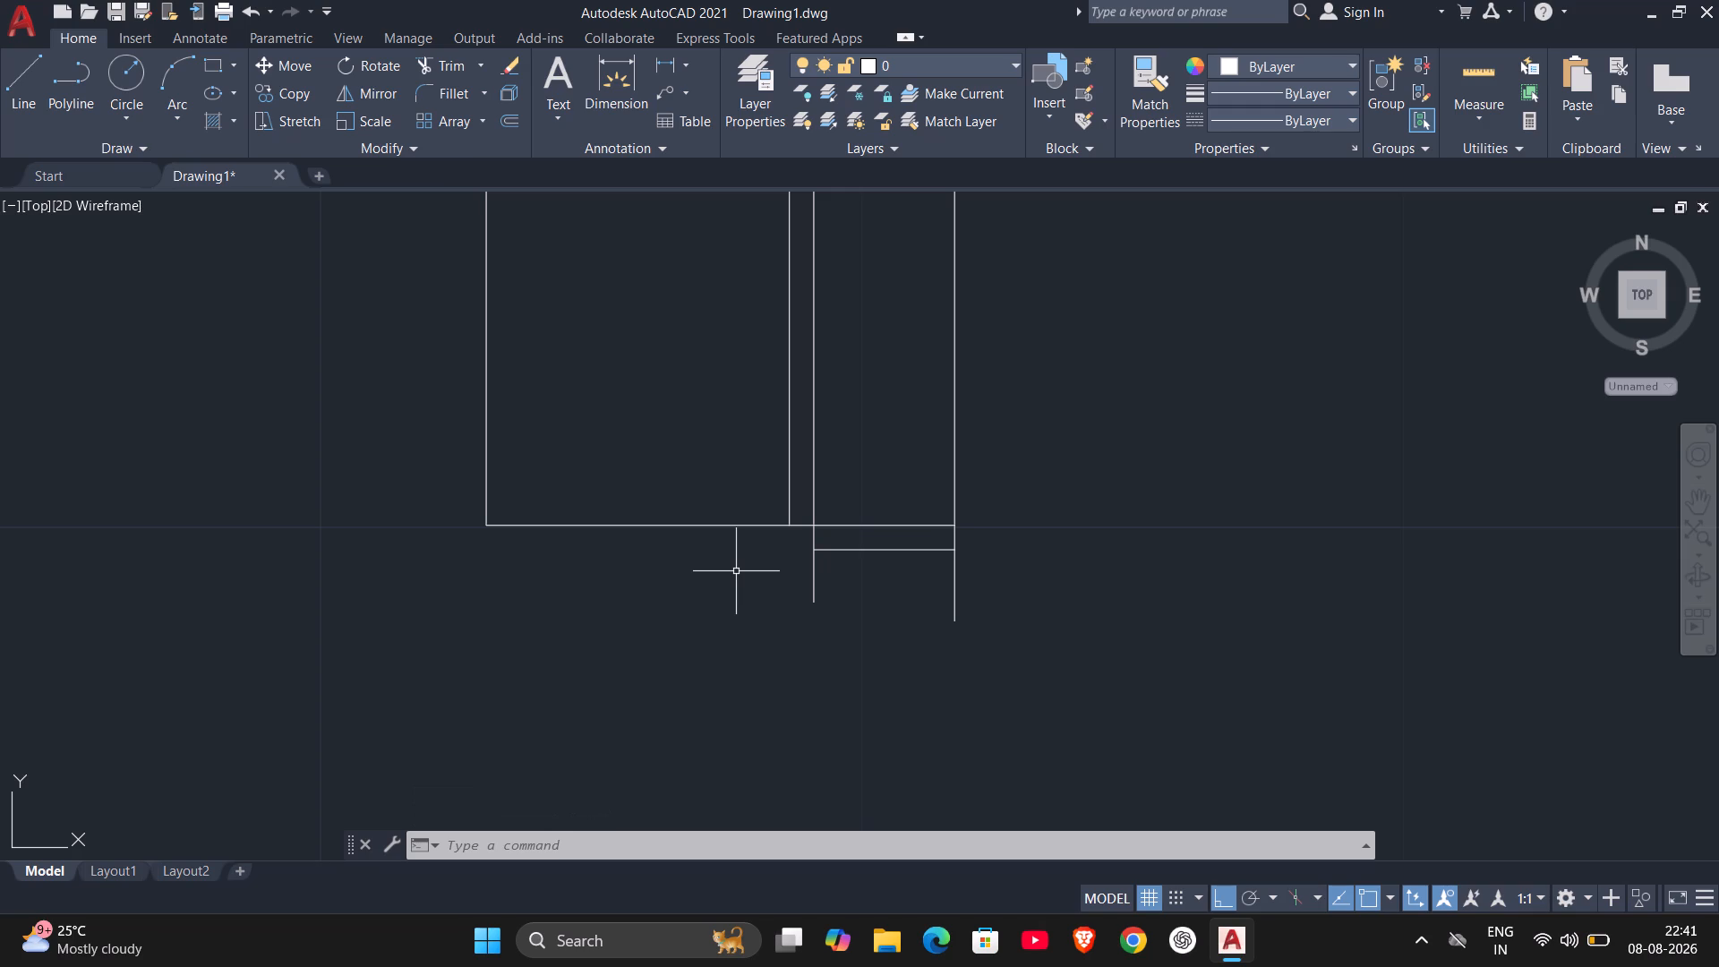
pyautogui.write('TR')
pyautogui.press('Return')
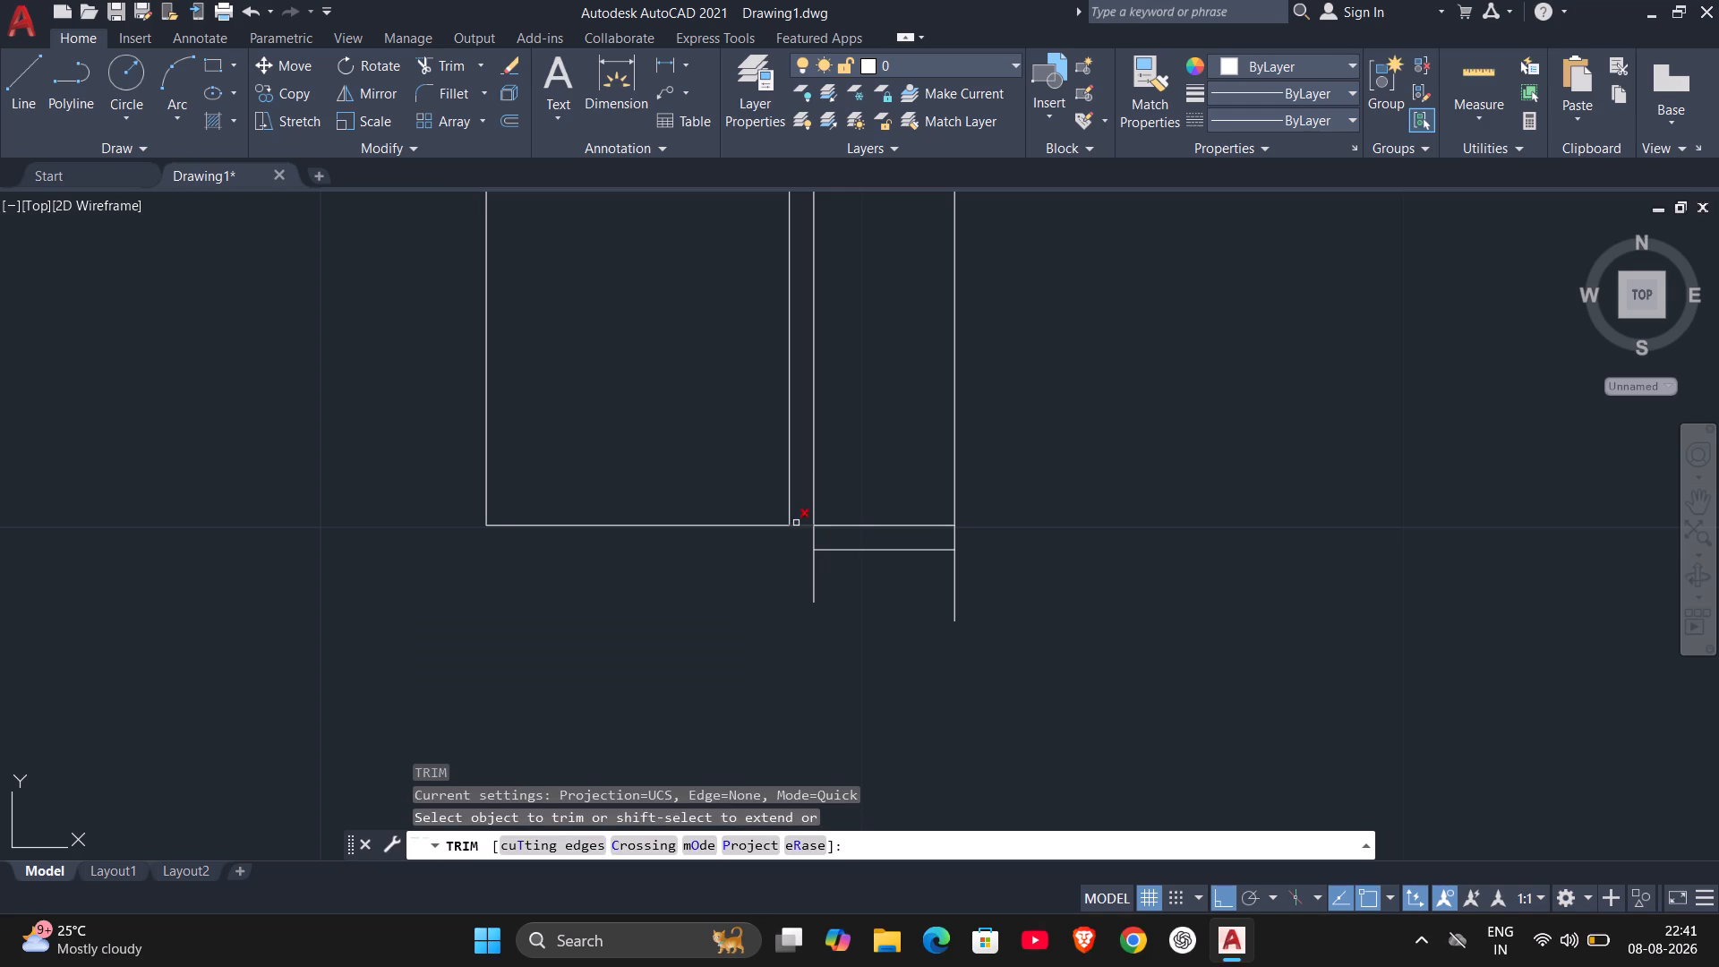
pyautogui.click(798, 525)
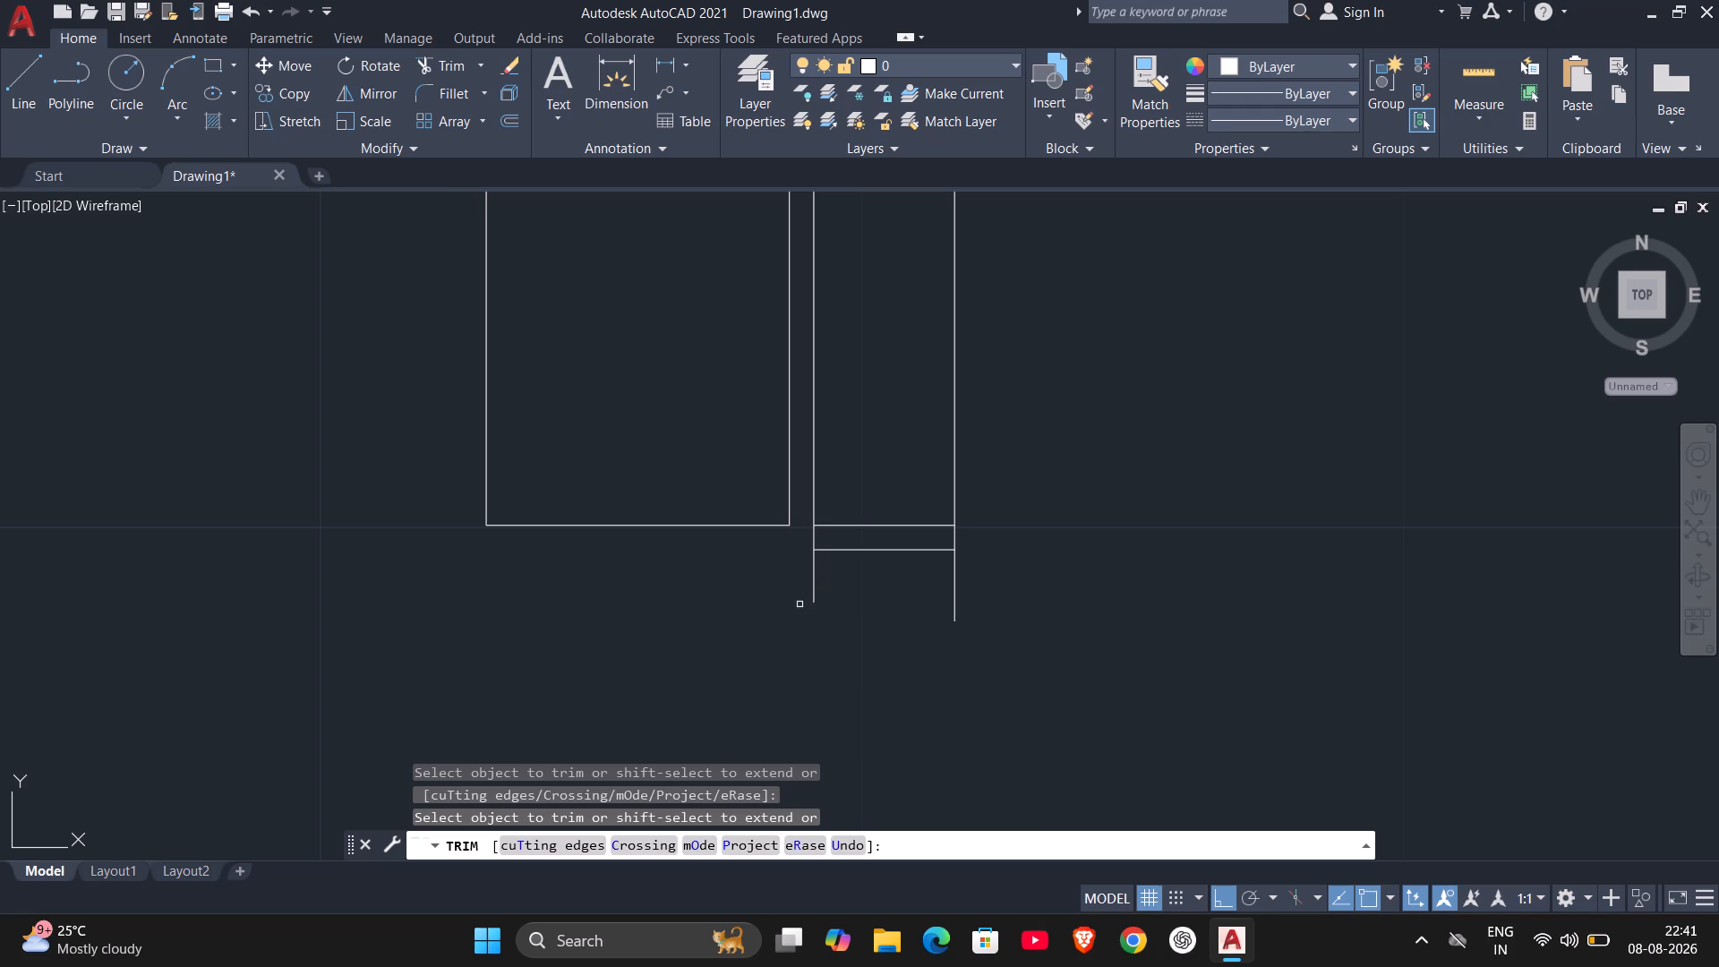
# Trim the inner vertical line's overhang below the lower of the two short horizontal lines.
pyautogui.scroll(-1, 710, 645)
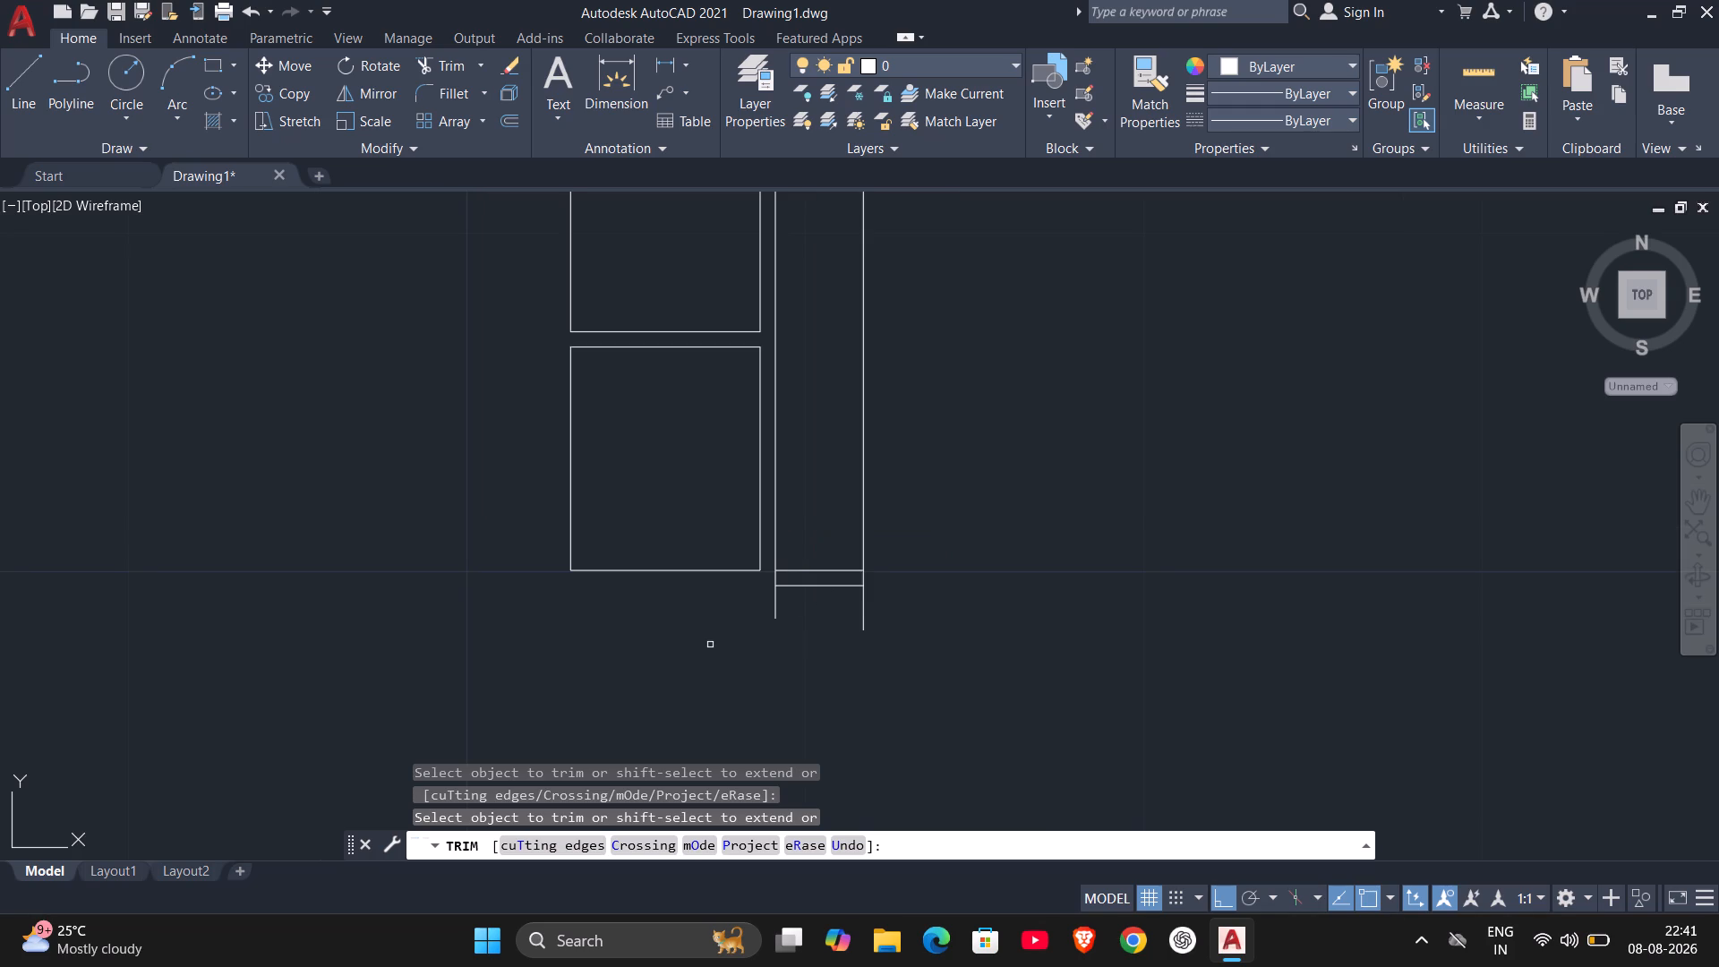
pyautogui.scroll(-1, 710, 645)
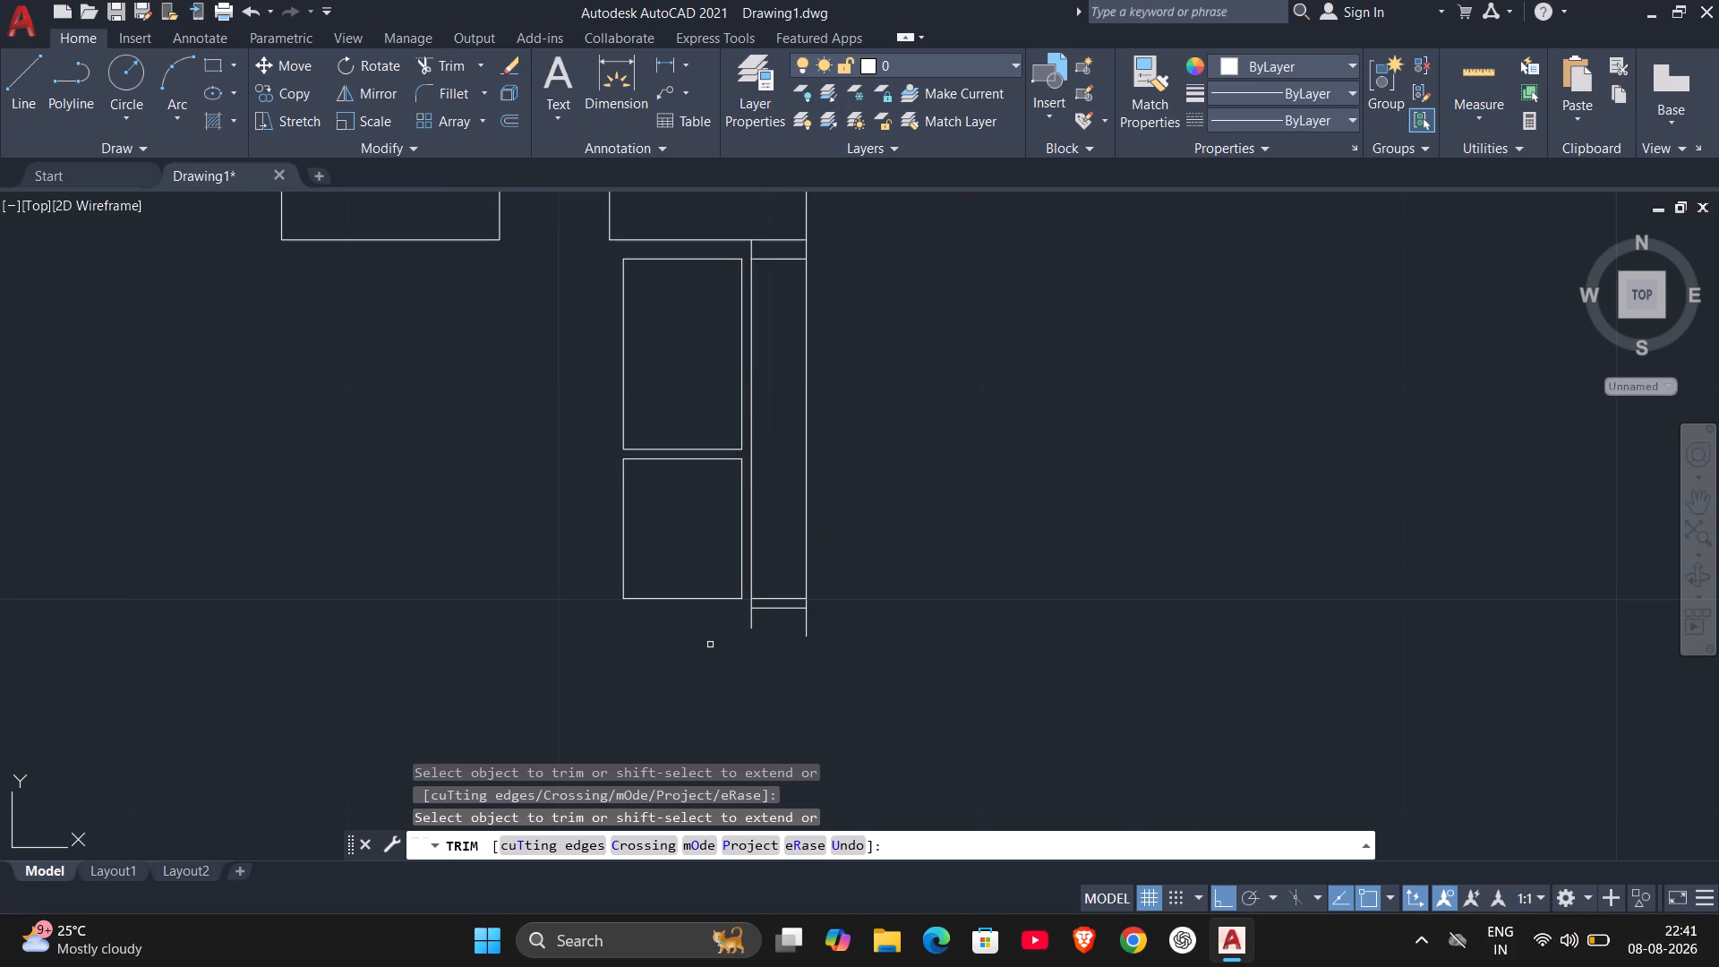
pyautogui.scroll(1, 710, 645)
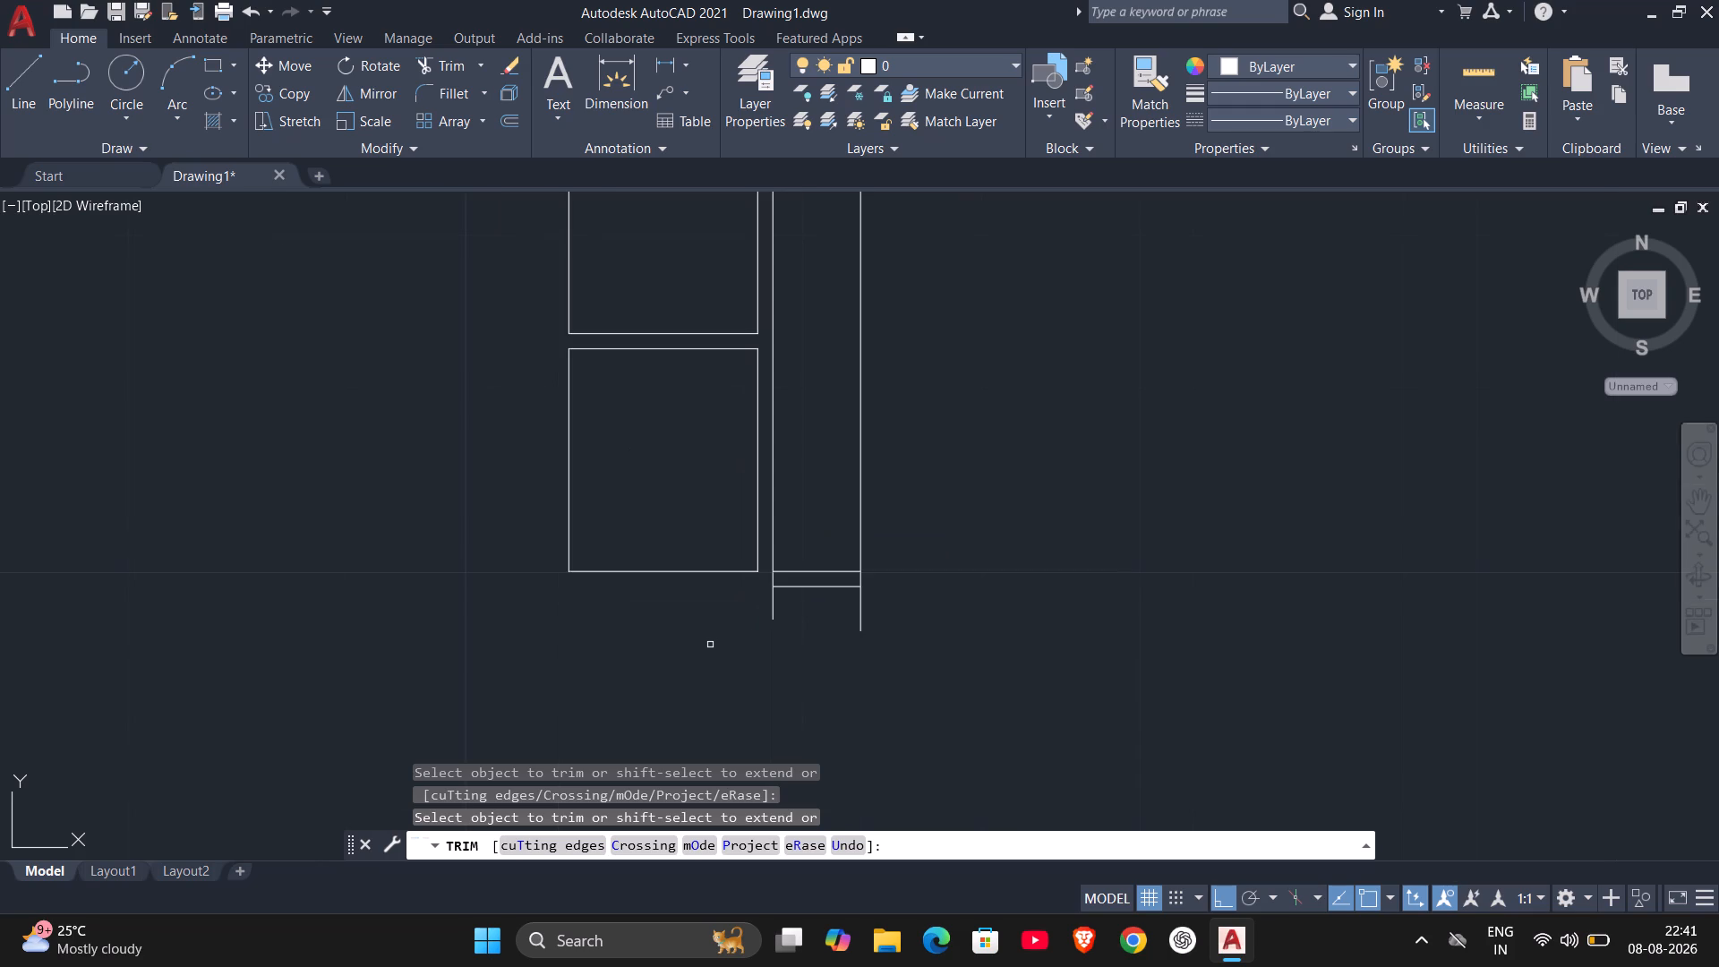
pyautogui.write('TR')
pyautogui.press('Return')
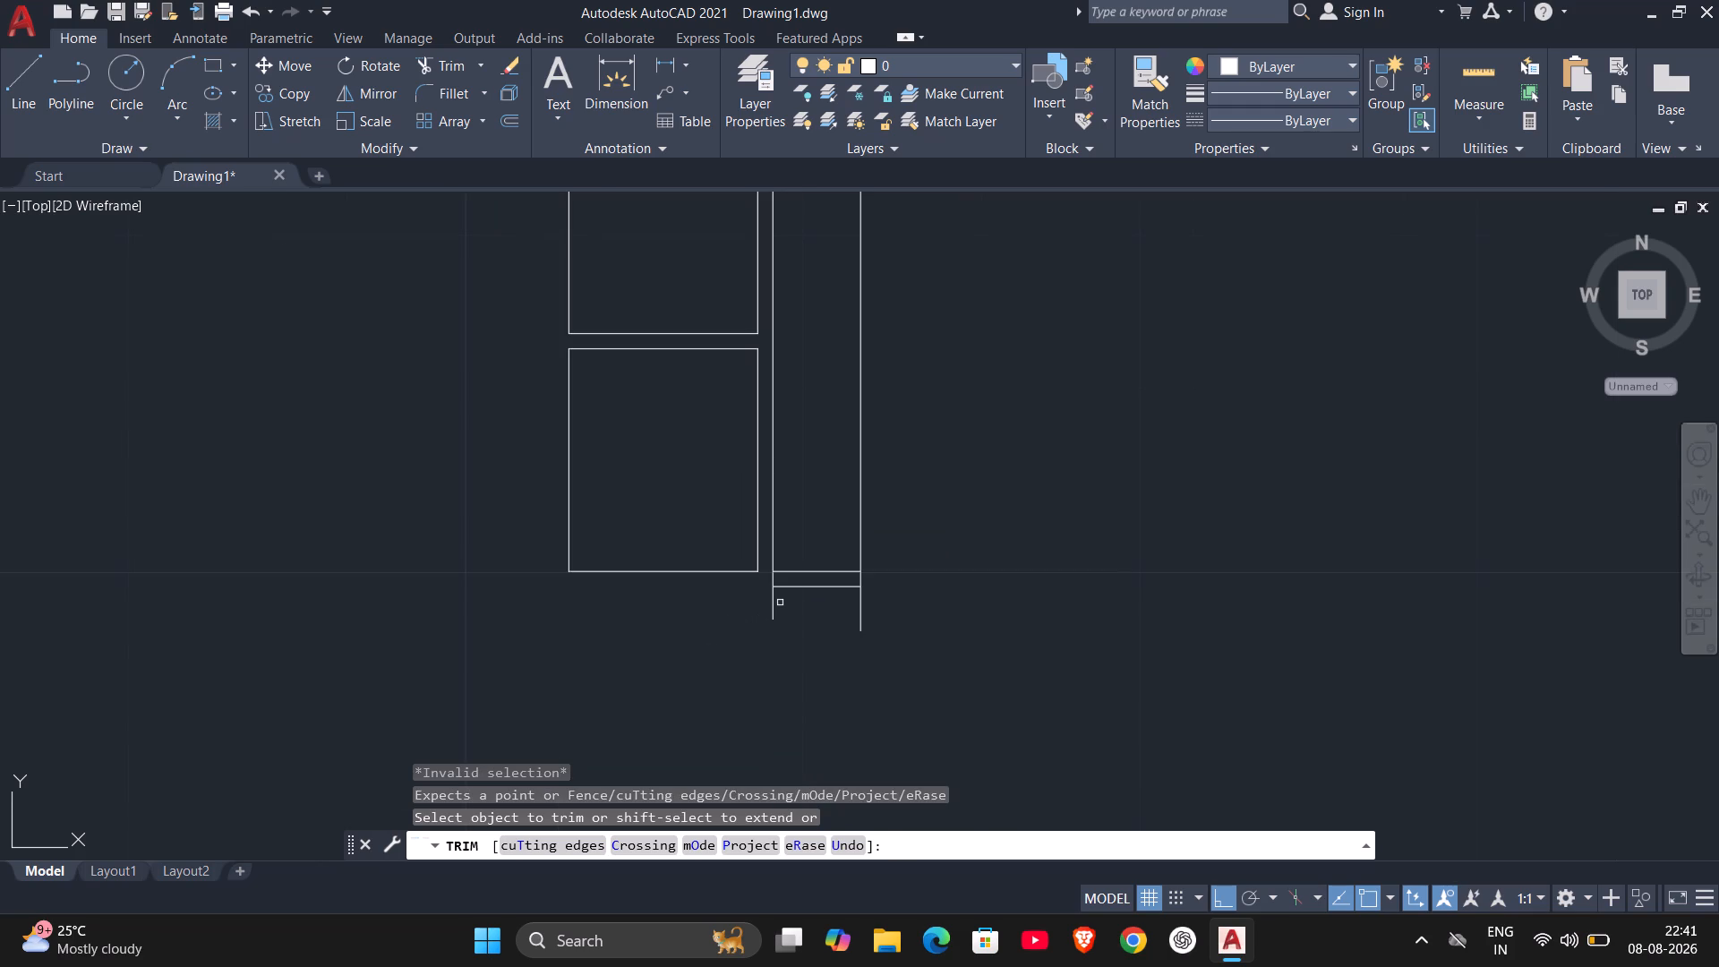
pyautogui.click(774, 608)
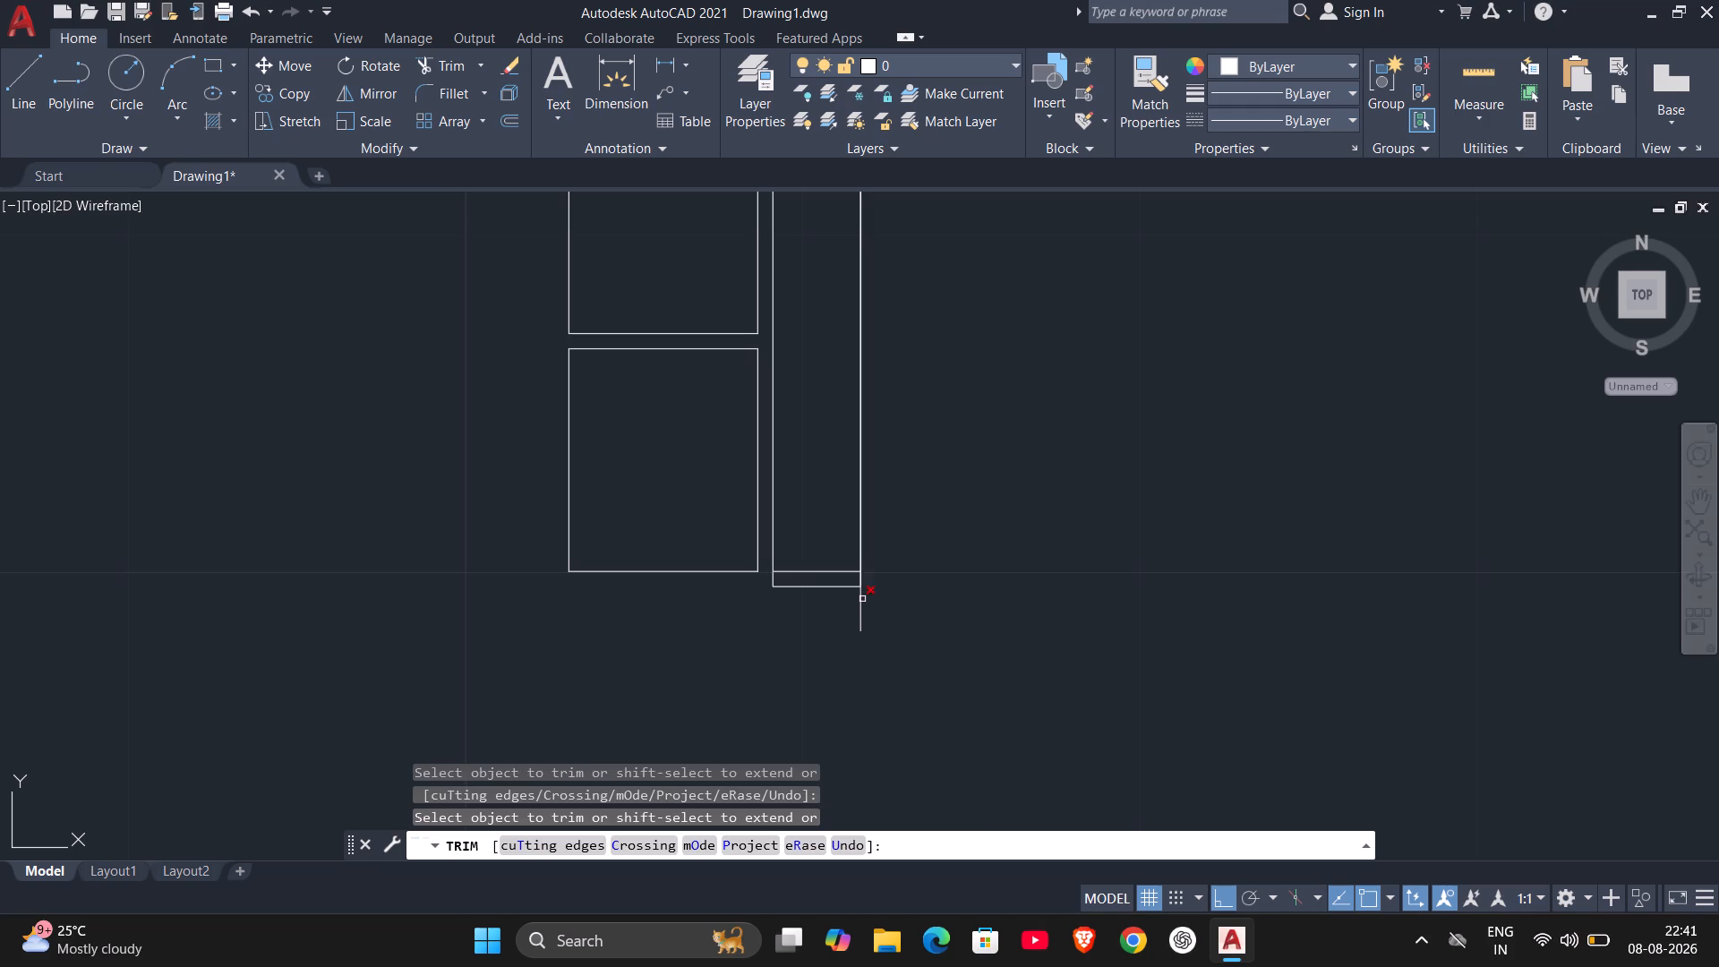
pyautogui.press('Escape')
# Examine the overall layout from the upper rooms down to the narrow strip beside the 5.6-wide rectangles.
pyautogui.scroll(-3, 917, 614)
pyautogui.scroll(1, 917, 614)
pyautogui.moveTo(921, 626); pyautogui.dragTo(929, 646, button='middle')
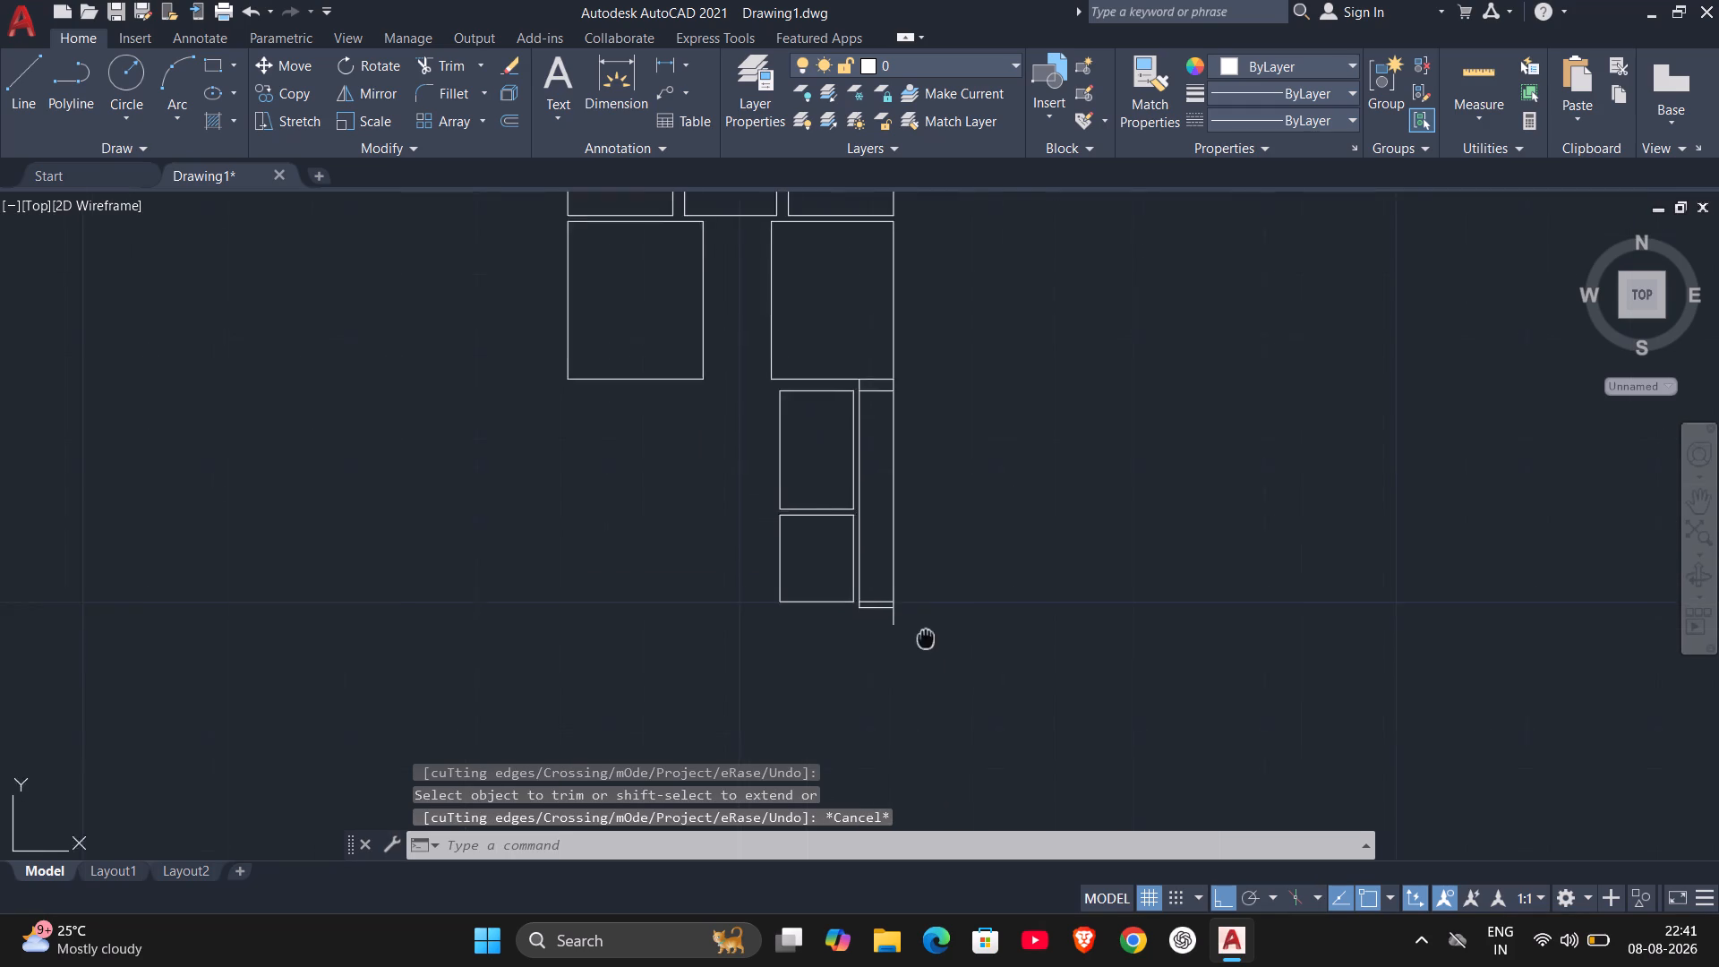
pyautogui.moveTo(929, 646); pyautogui.dragTo(928, 714, button='middle')
pyautogui.moveTo(918, 527); pyautogui.dragTo(927, 583, button='middle')
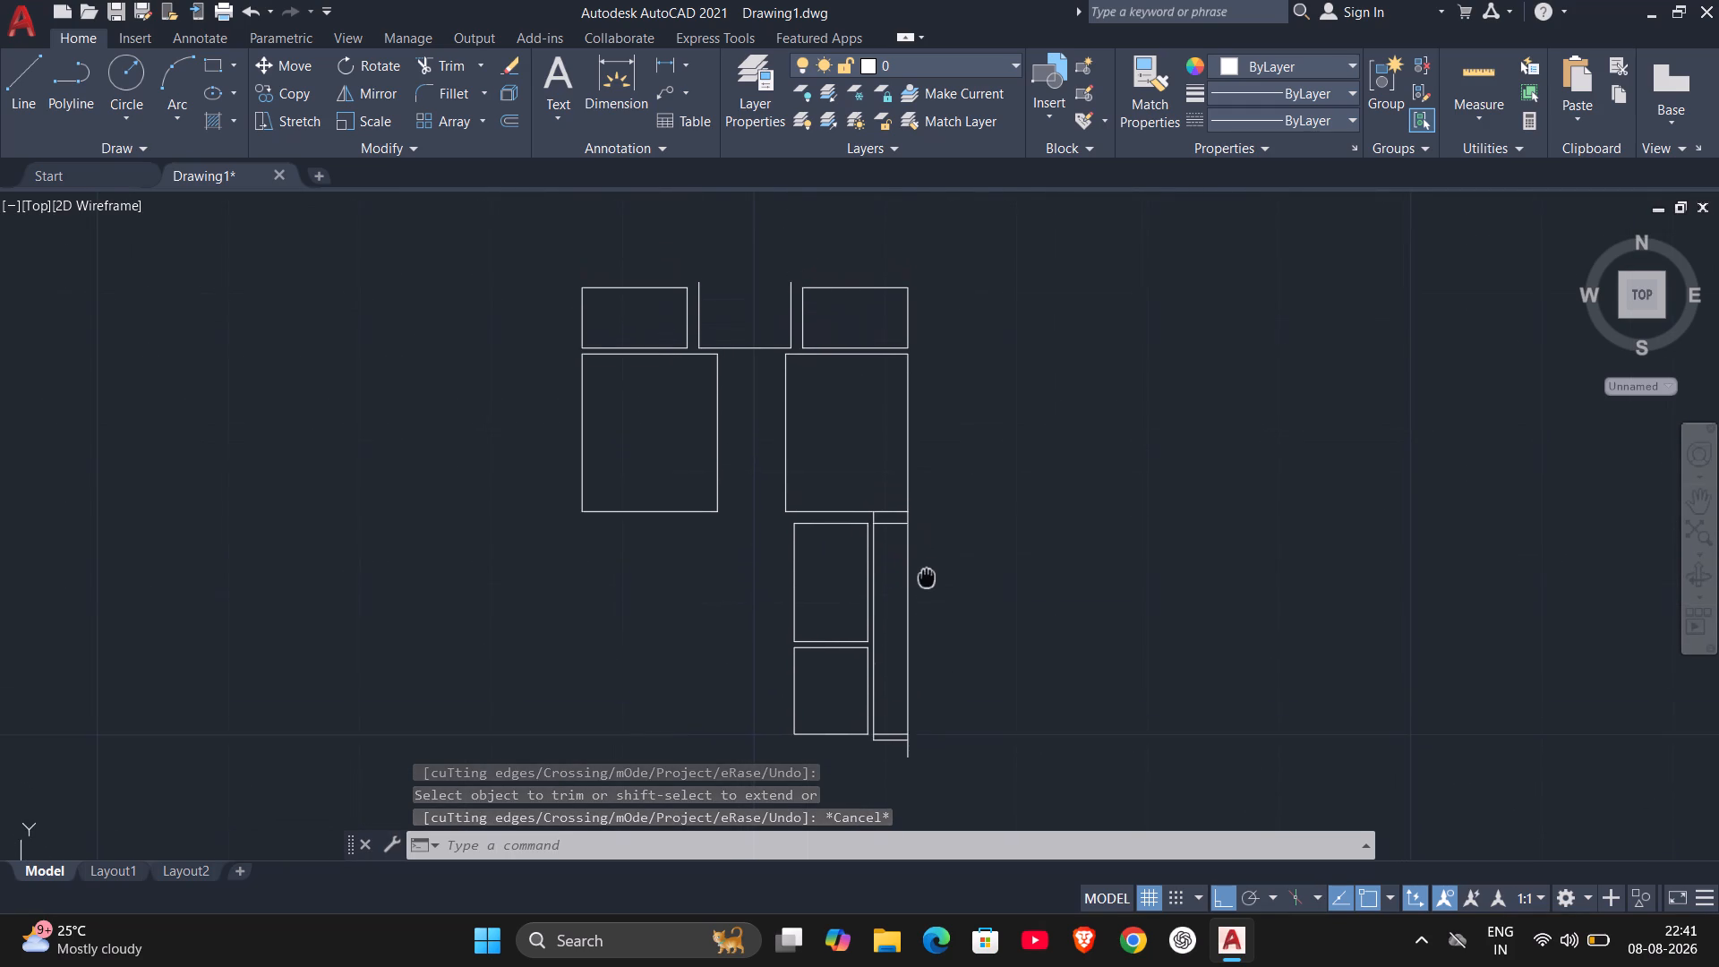
pyautogui.moveTo(927, 583); pyautogui.dragTo(927, 636, button='middle')
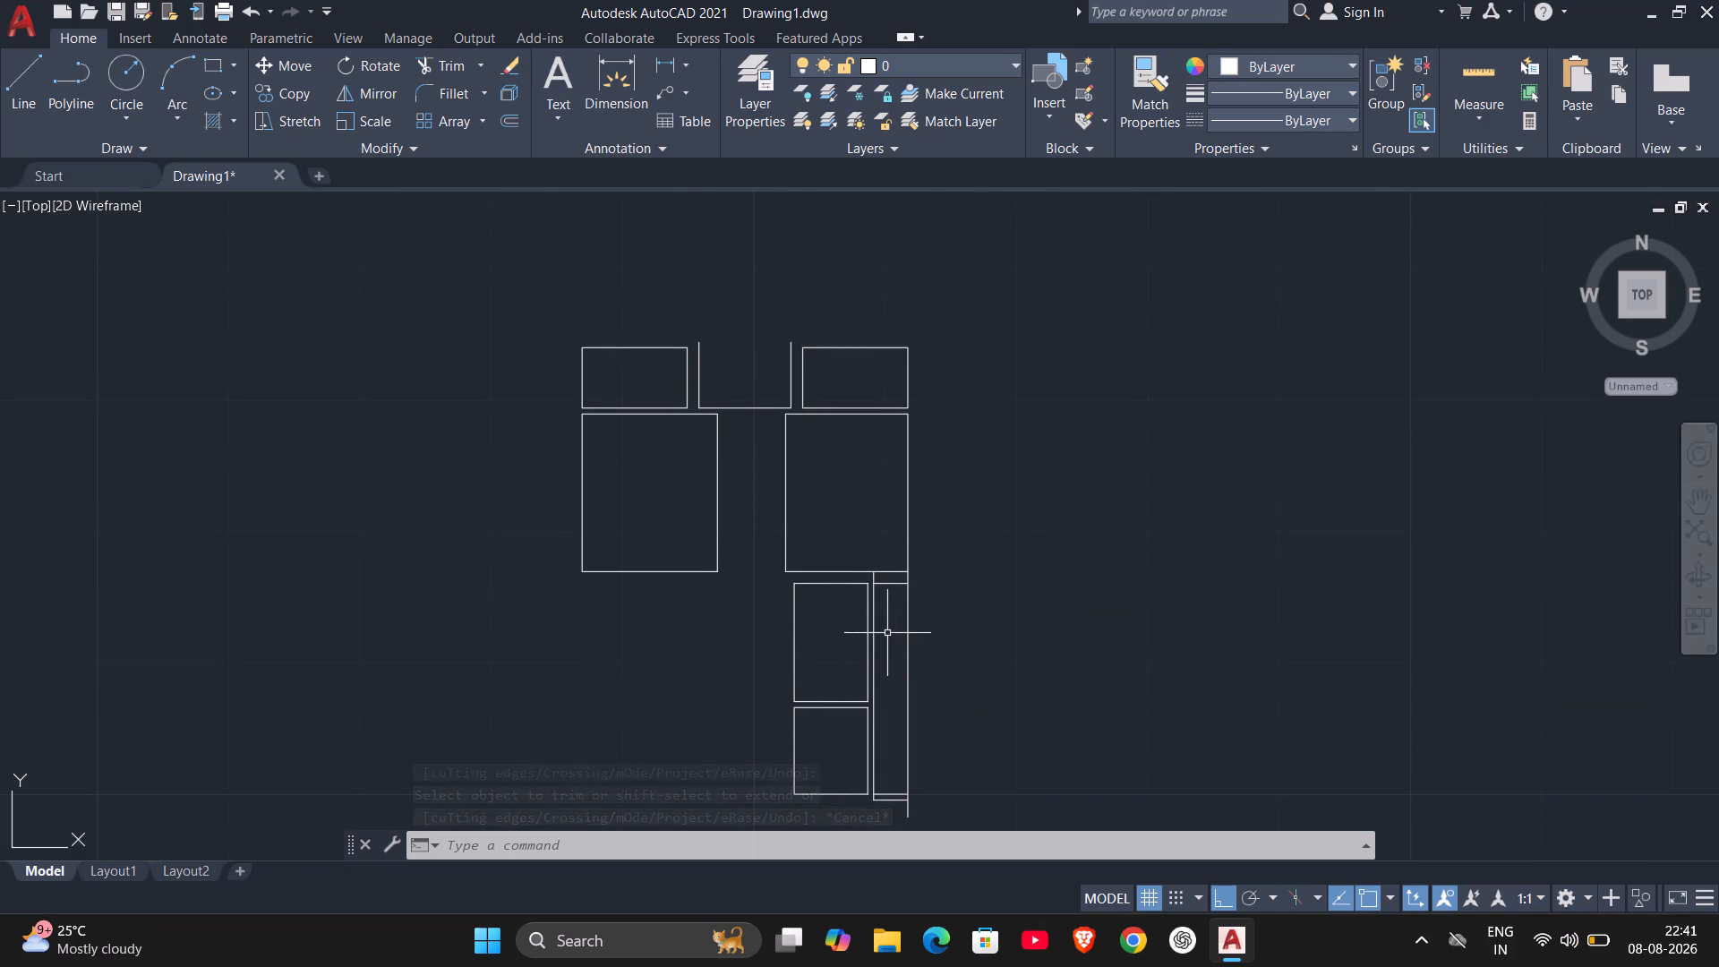
pyautogui.moveTo(891, 666); pyautogui.dragTo(859, 536, button='middle')
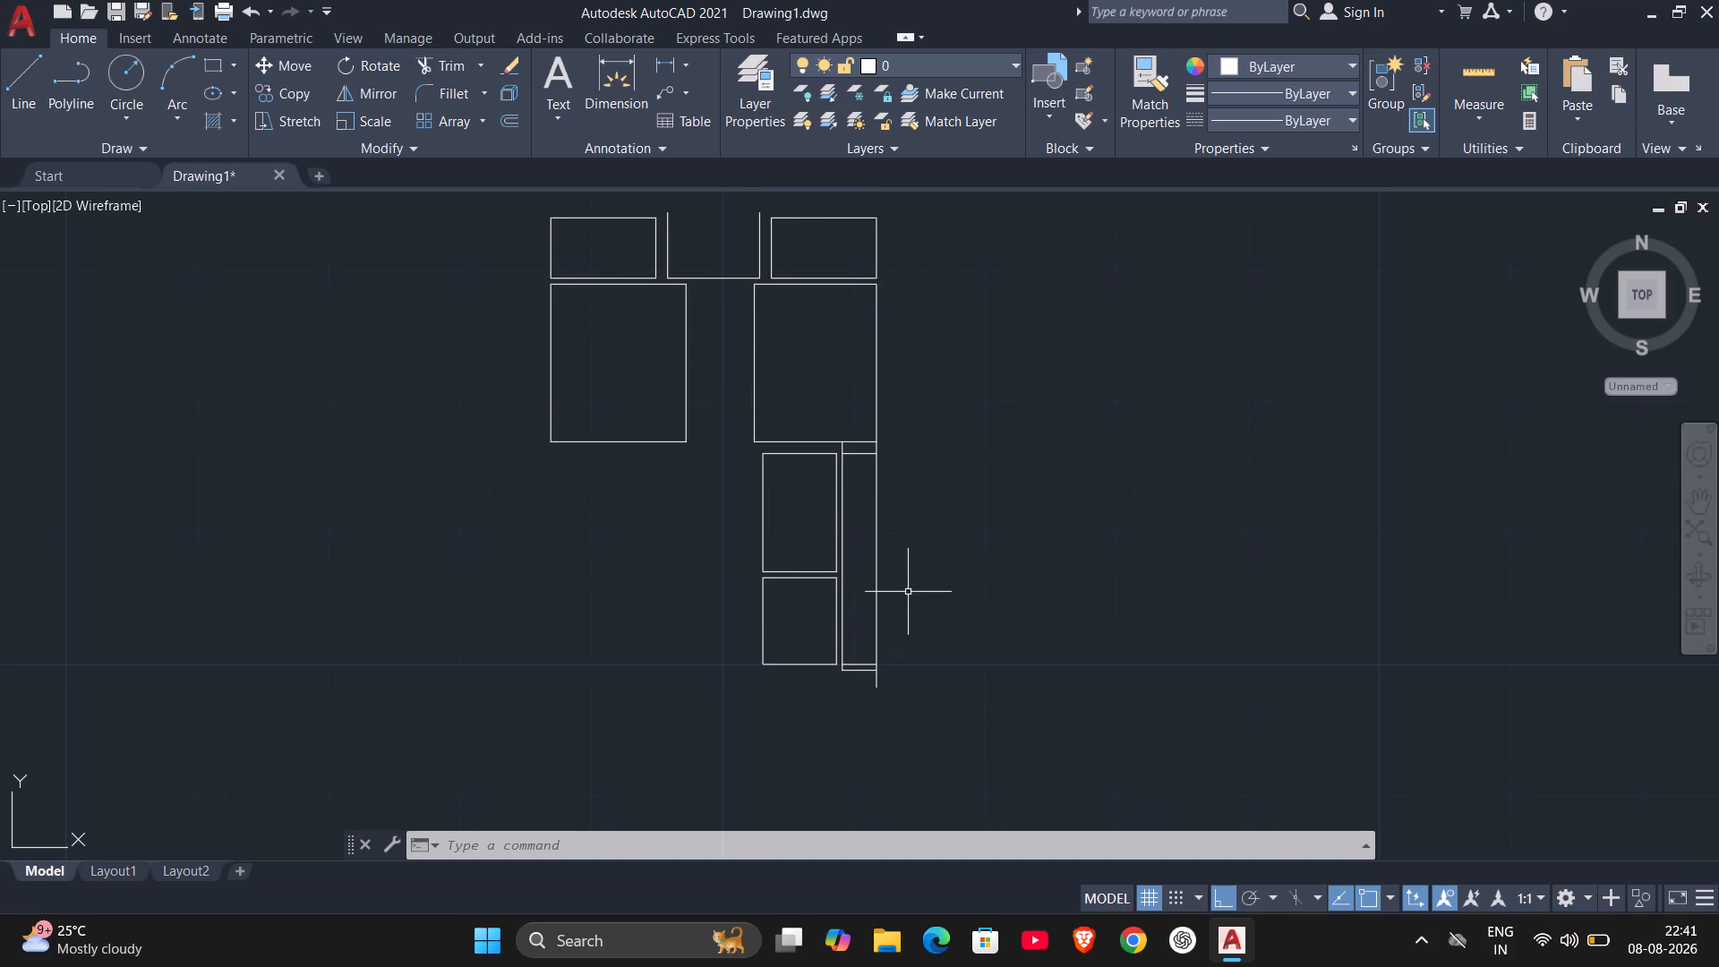
pyautogui.moveTo(964, 684); pyautogui.dragTo(992, 527, button='middle')
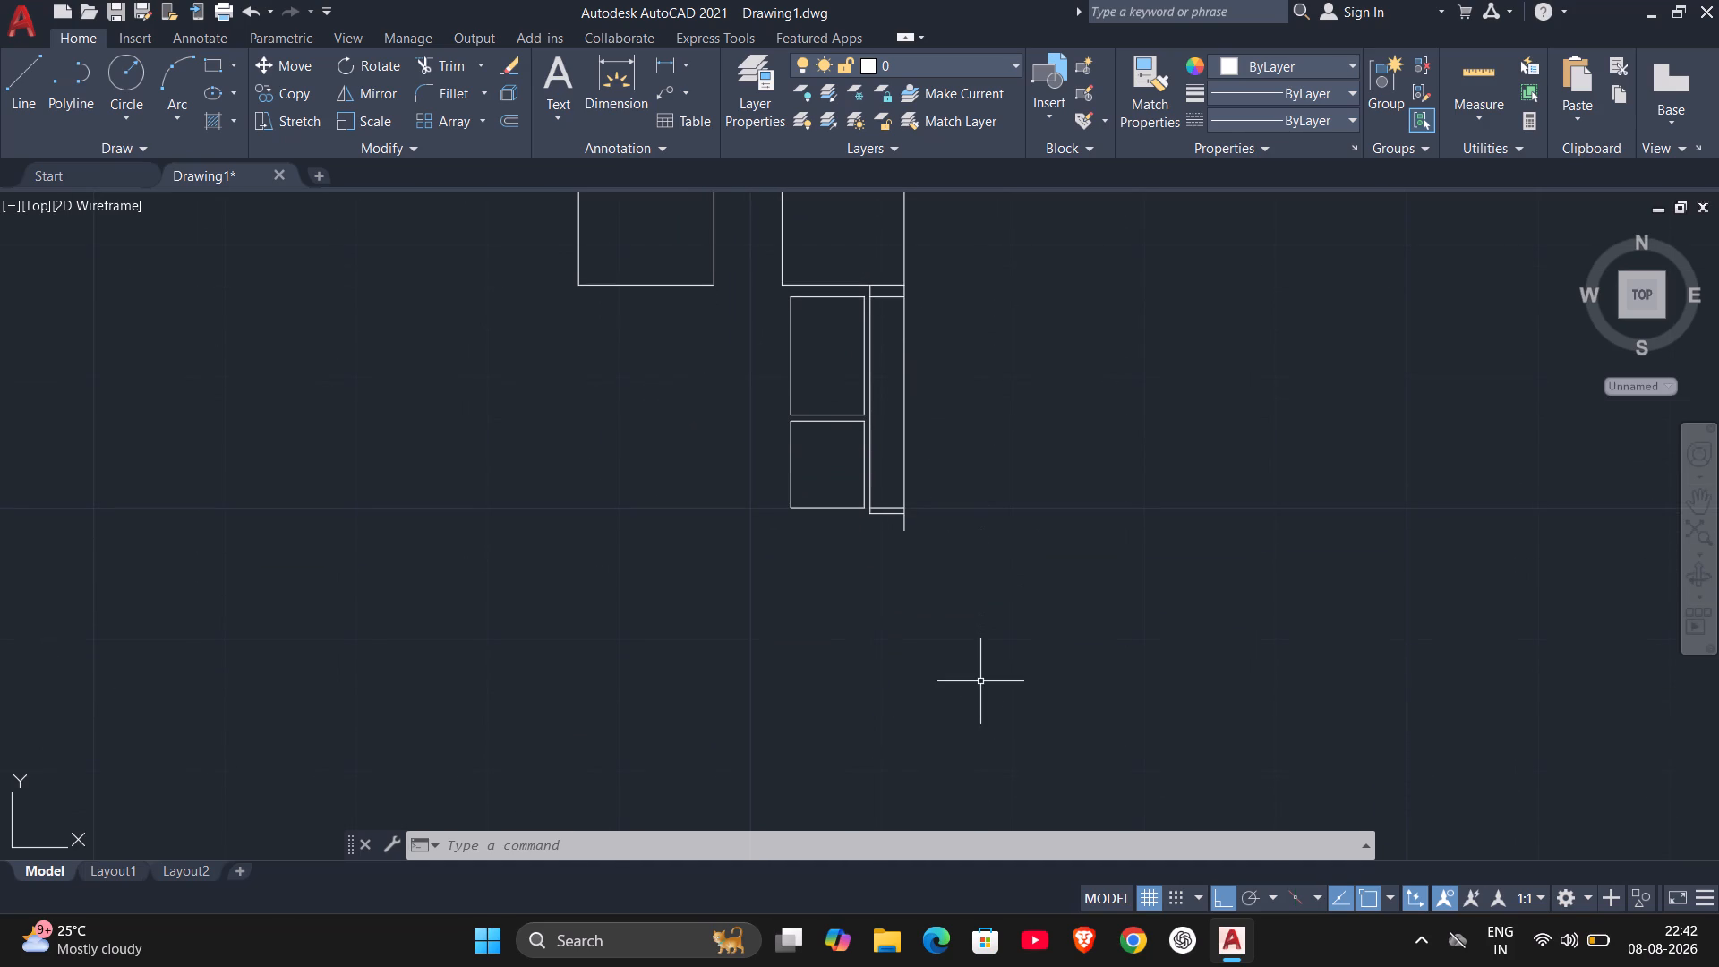
pyautogui.moveTo(990, 646); pyautogui.dragTo(1014, 848, button='middle')
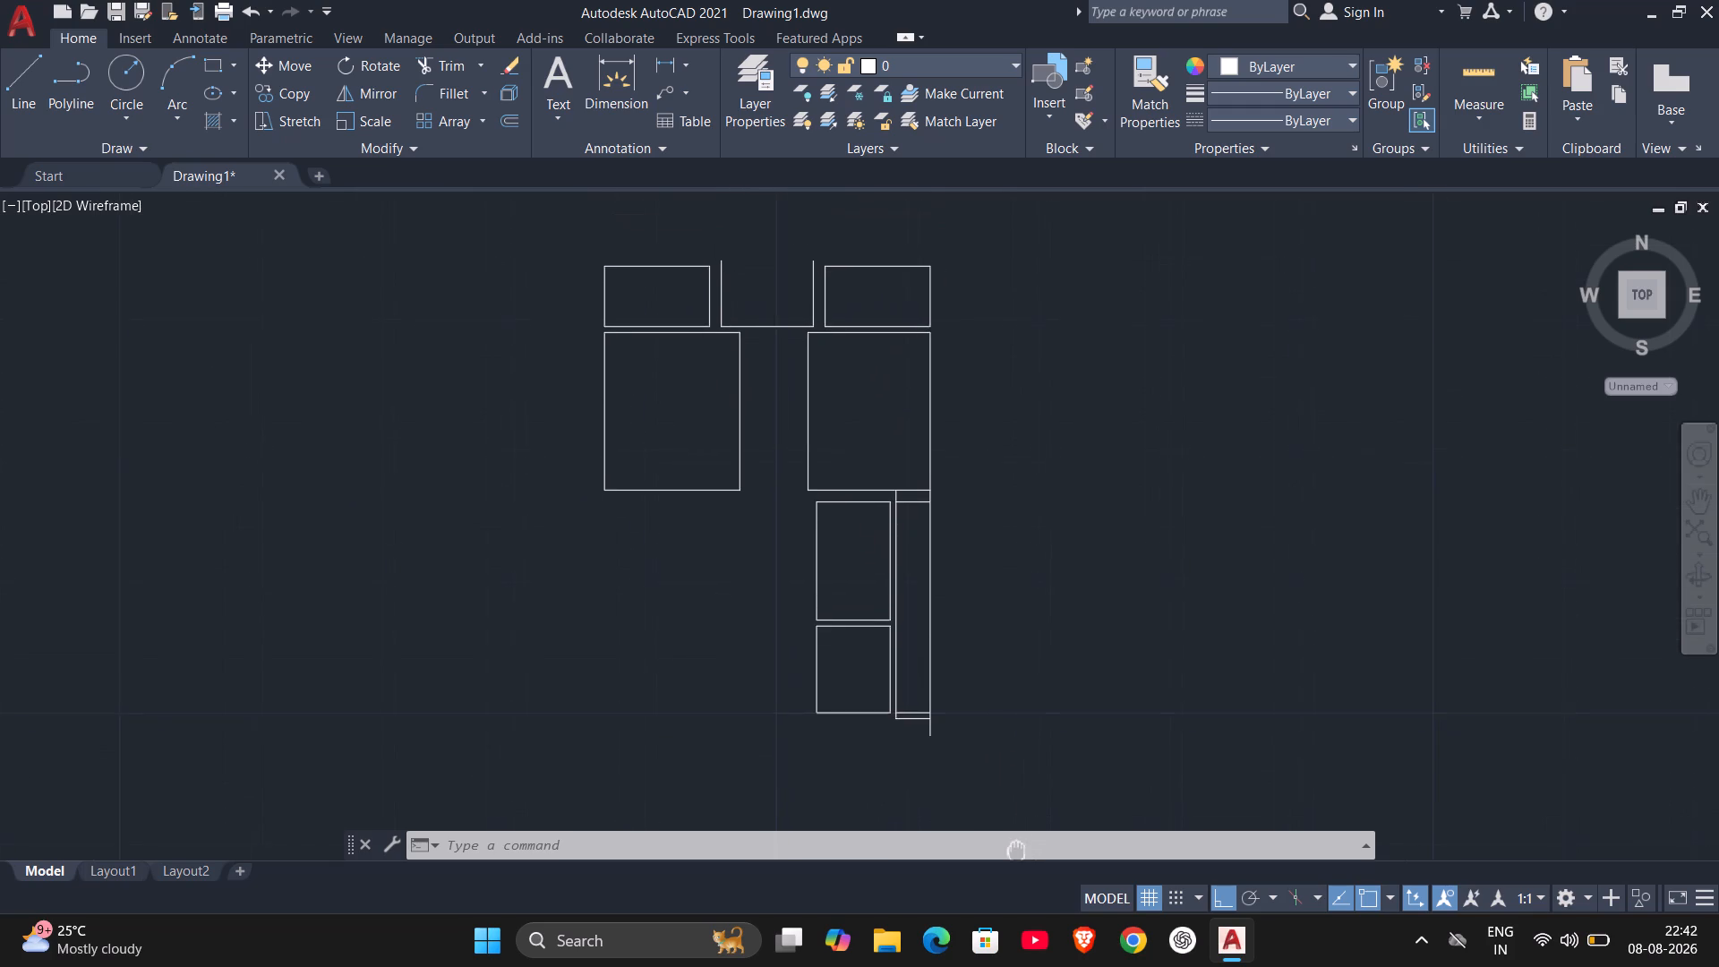
pyautogui.moveTo(1014, 848); pyautogui.dragTo(971, 750, button='middle')
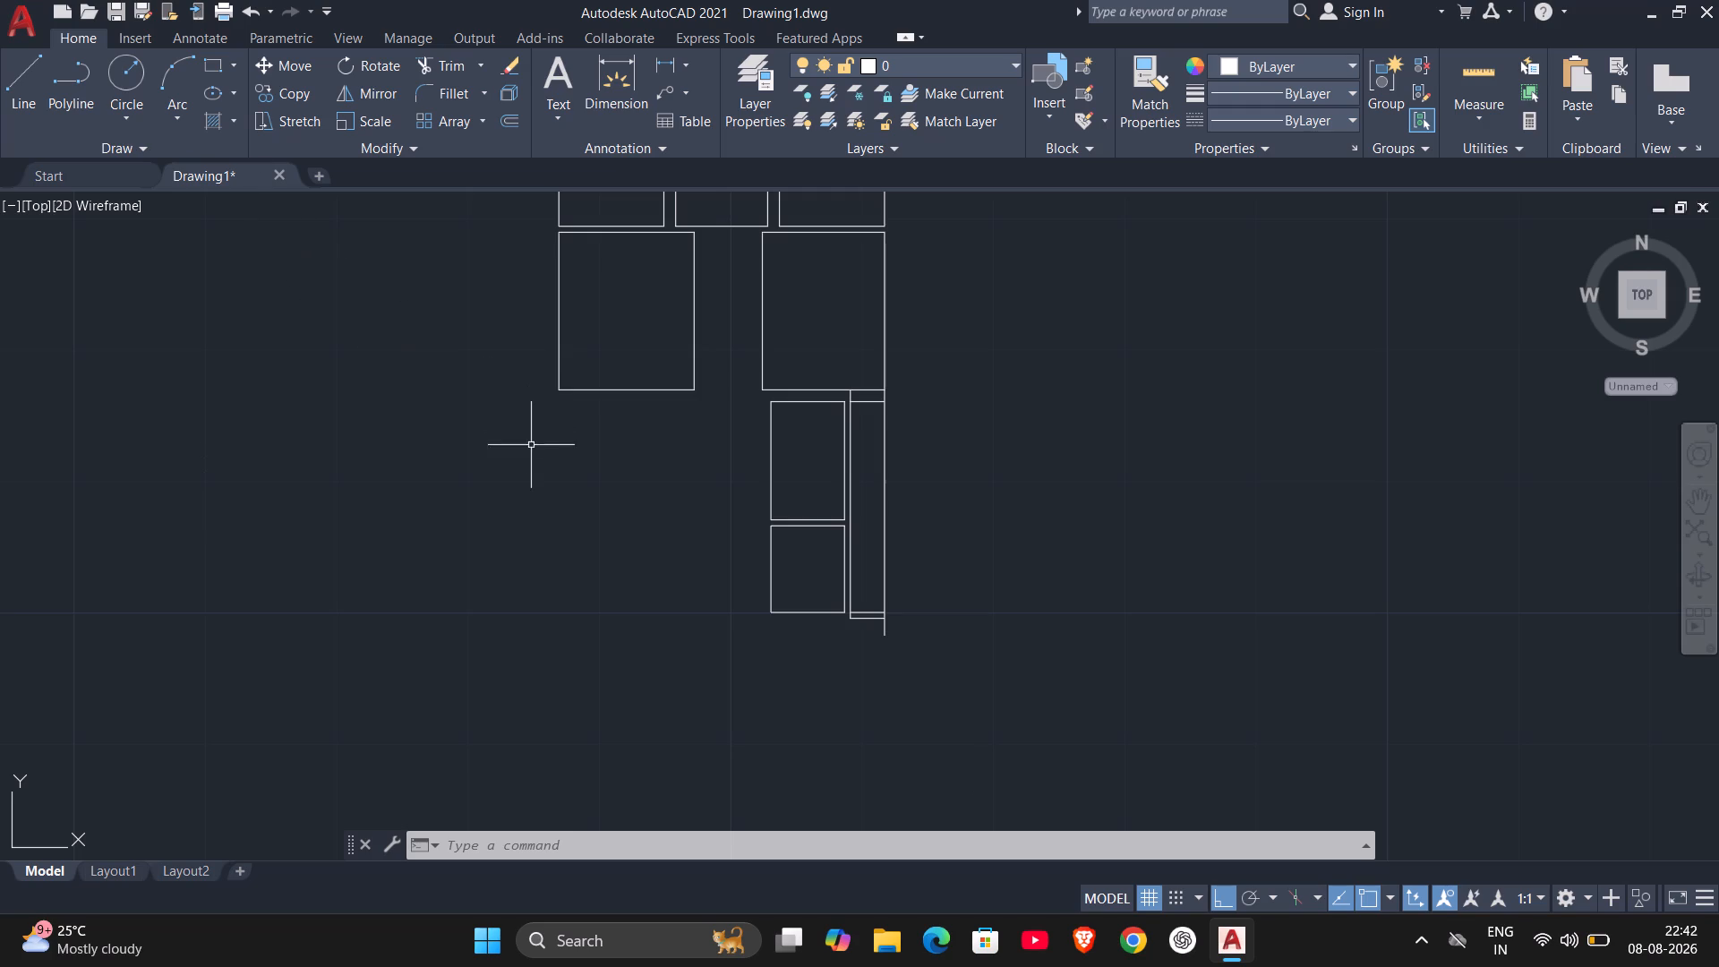
# Draw a 17.6 by 16.0 rectangle starting 0.9 below the lower-left corner of the large room on the layout's left side.
pyautogui.press('r')
pyautogui.press('e')
pyautogui.press('c')
pyautogui.press('Return')
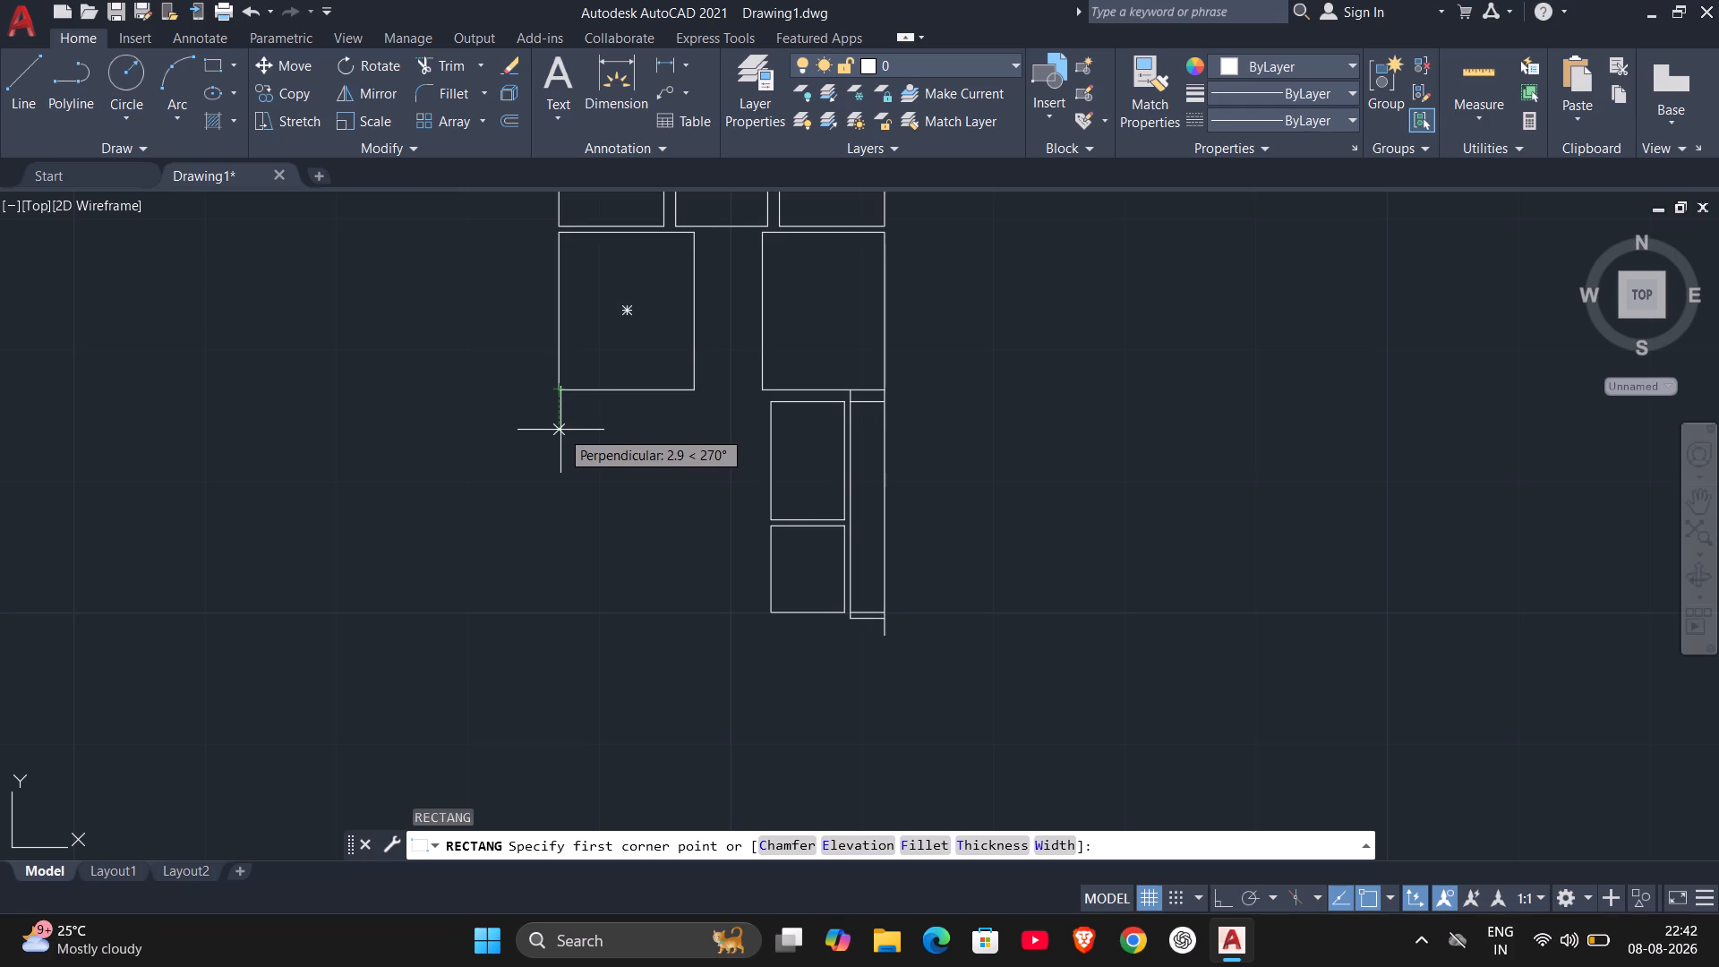
pyautogui.write('.9')
pyautogui.press('Return')
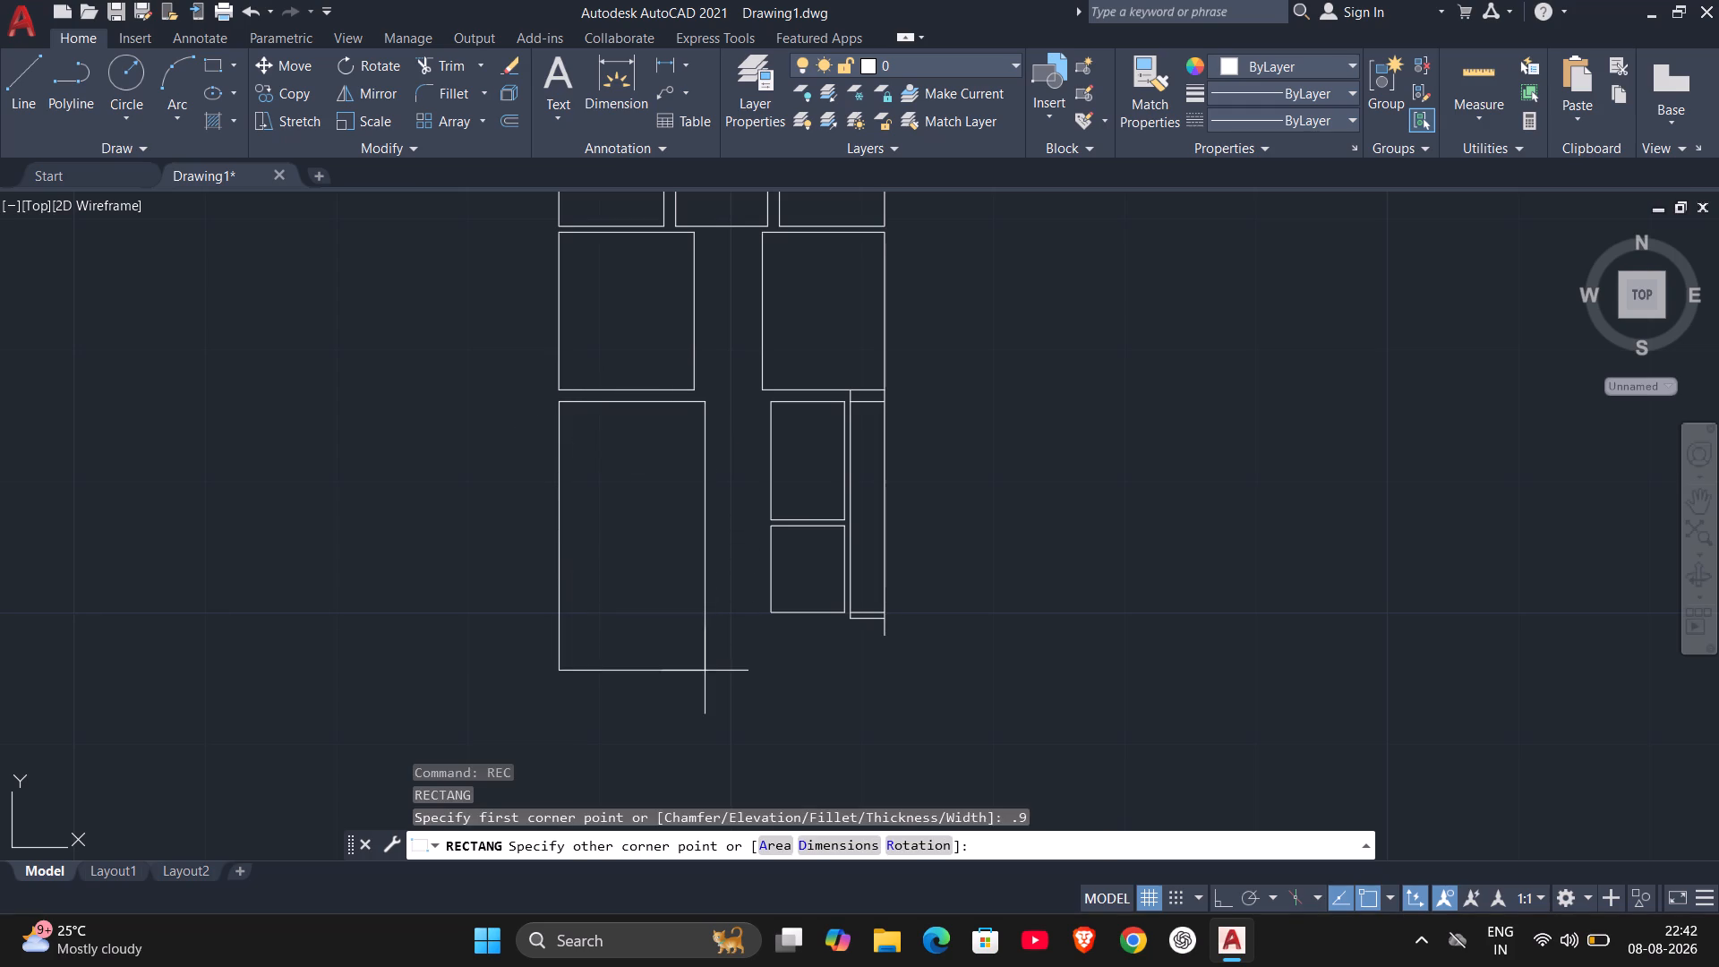
pyautogui.press('d')
pyautogui.press('Return')
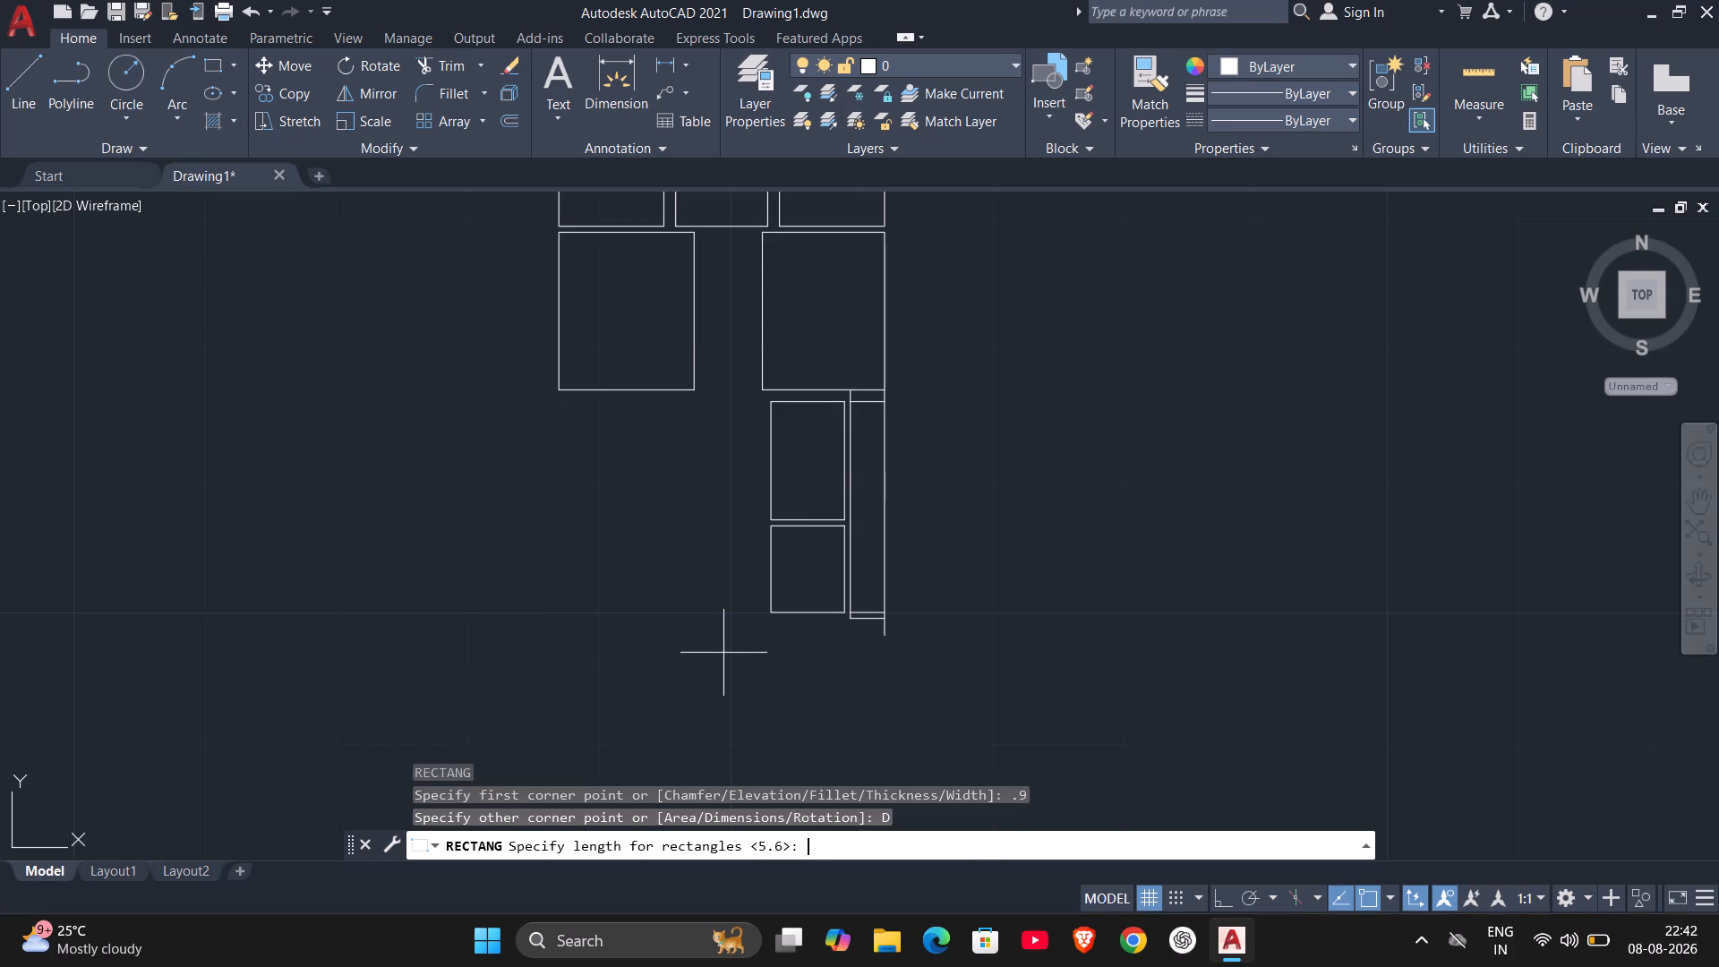
pyautogui.write('17.')
pyautogui.press('6')
pyautogui.press('Return')
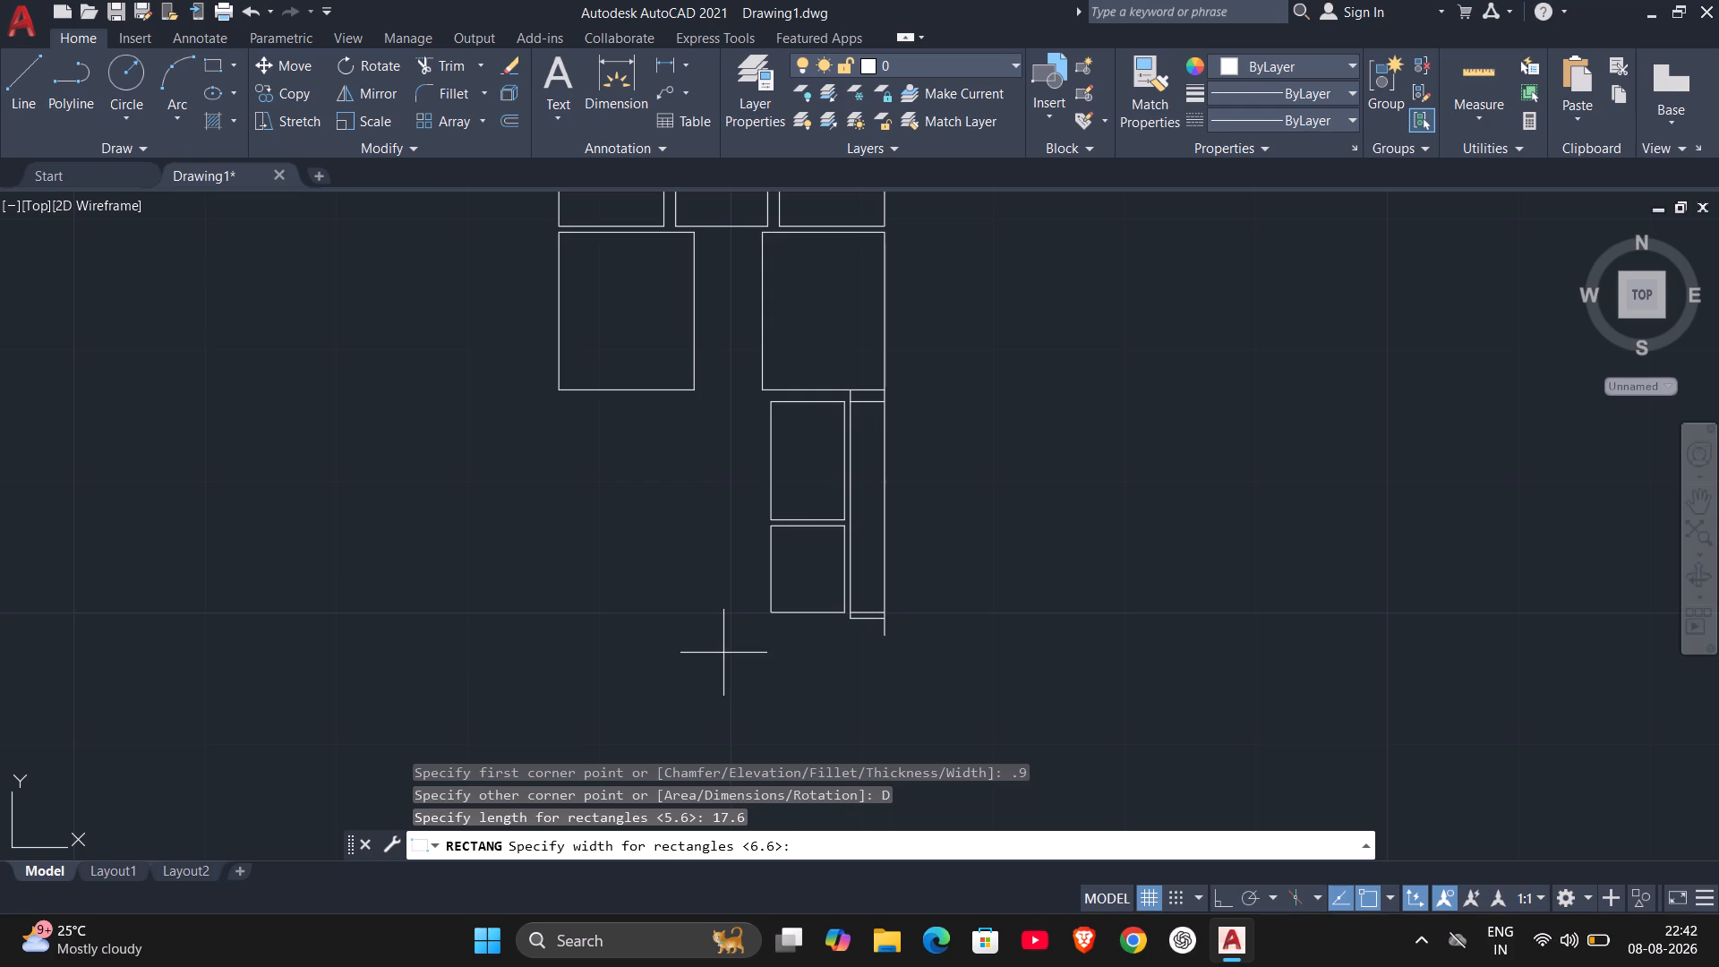
pyautogui.write('16.0')
pyautogui.press('Return')
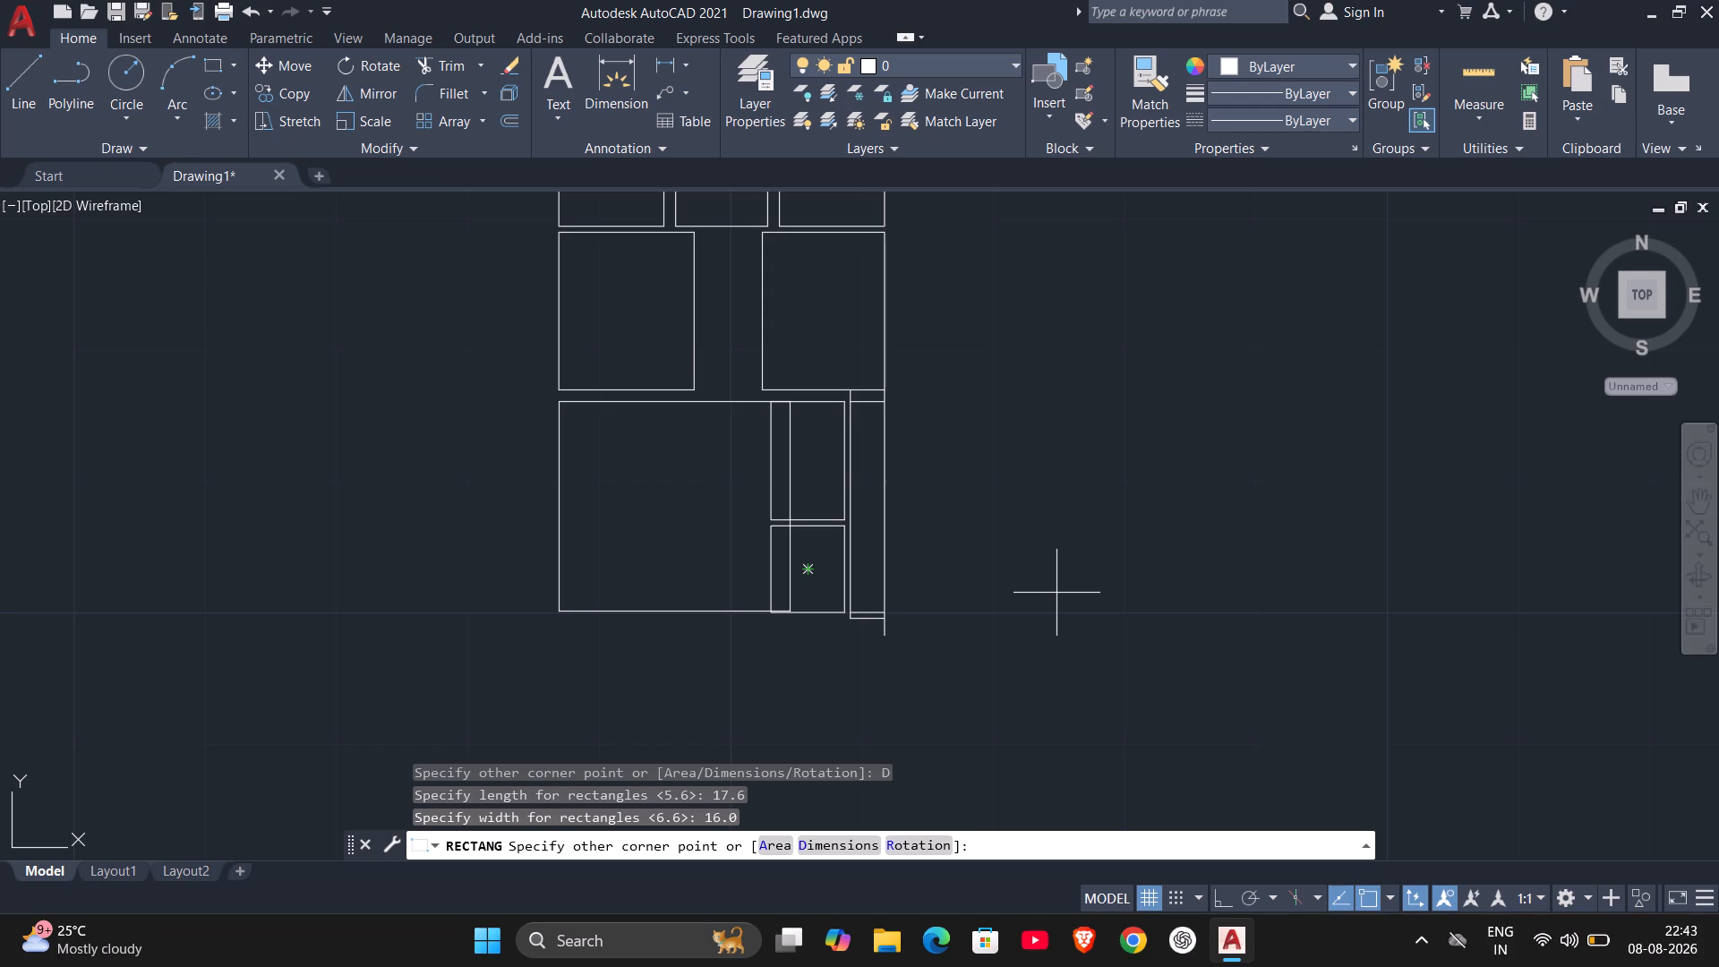
pyautogui.click(1056, 593)
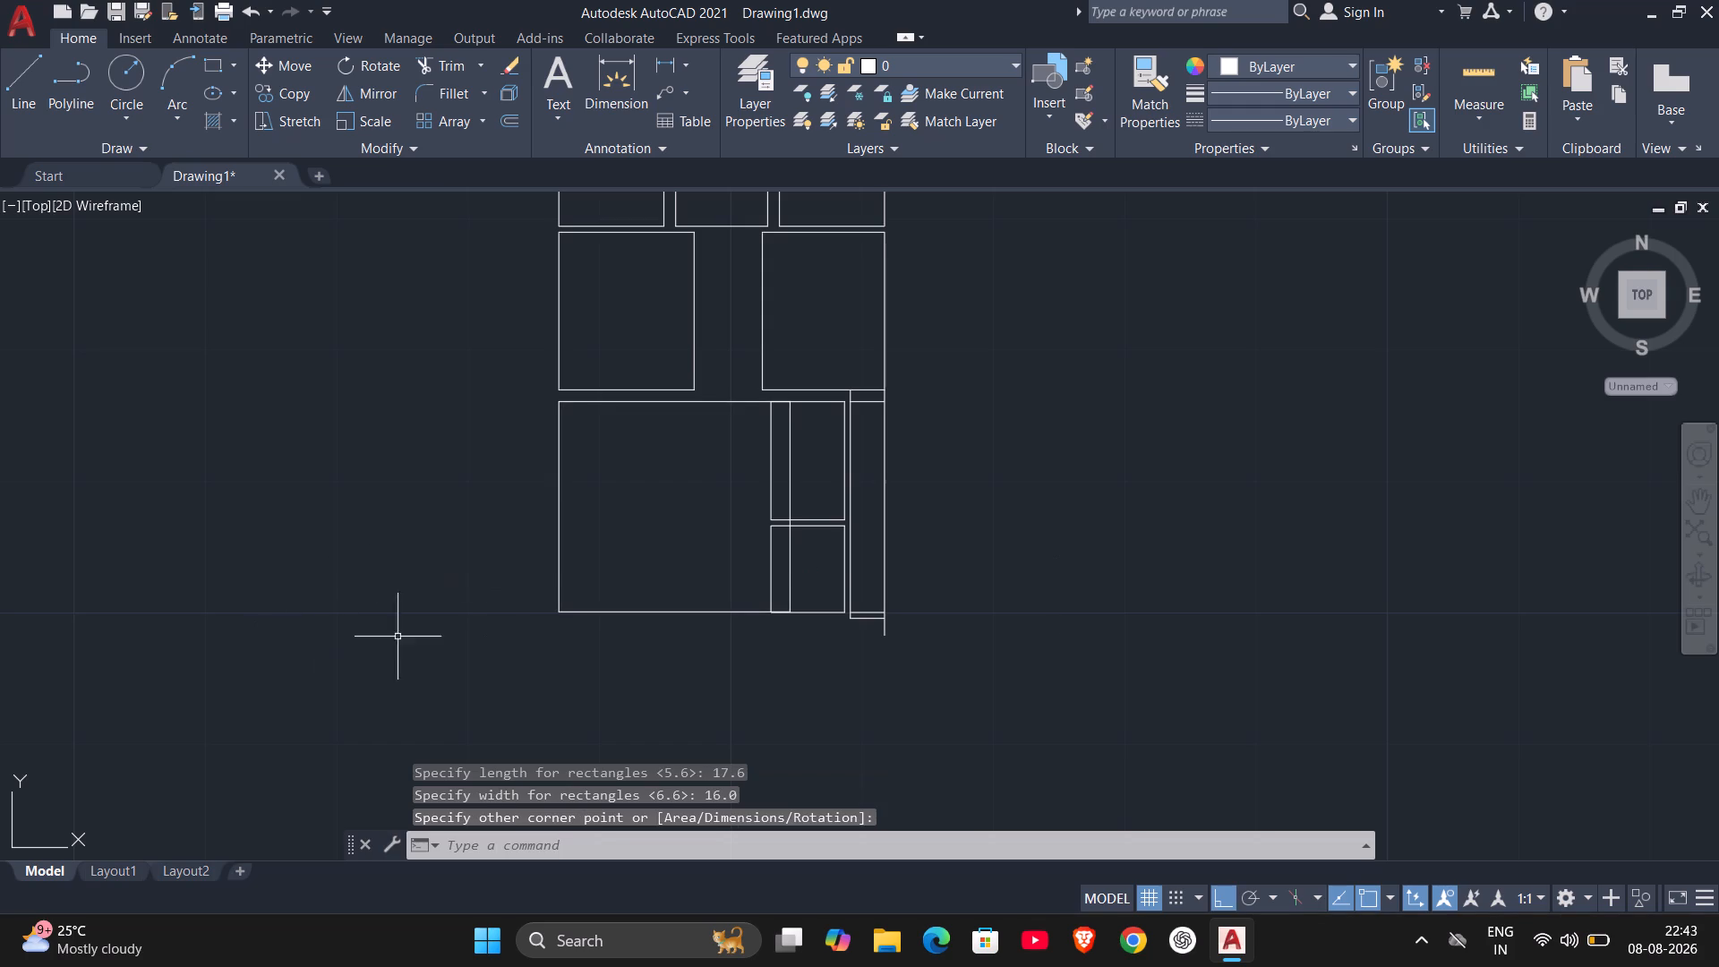
# Move the two stacked 5.6-wide rectangles horizontally out of the large lower room into the empty space east of the layout.
pyautogui.click(655, 518)
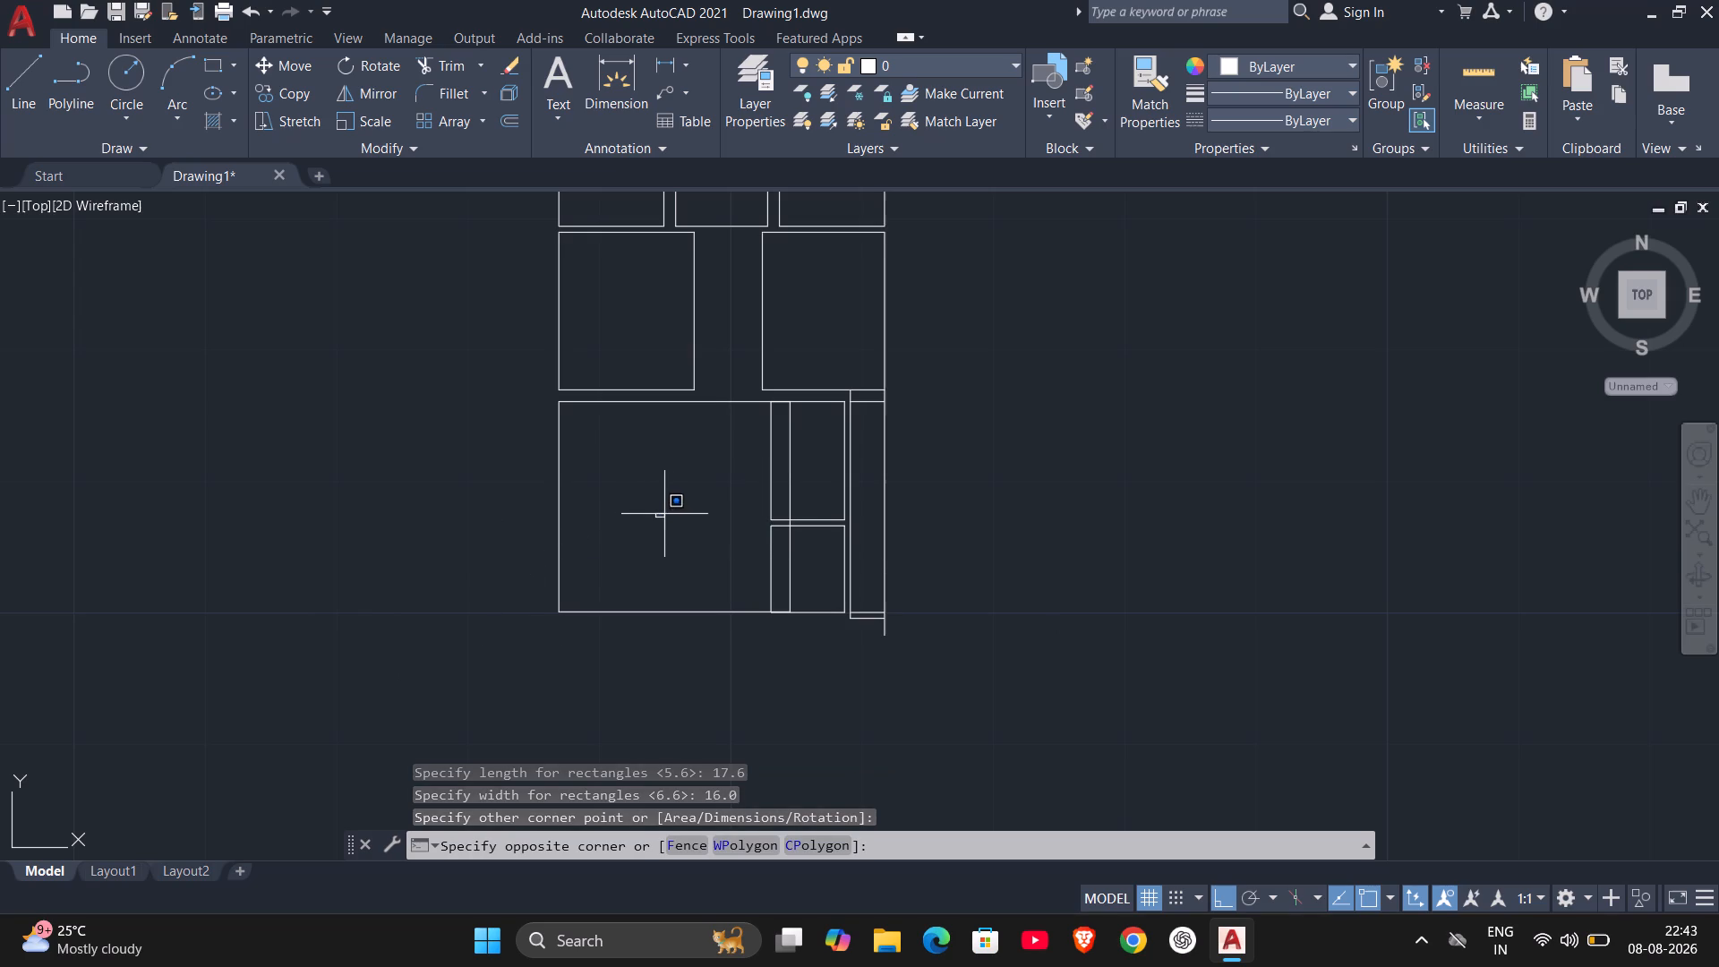
pyautogui.press('Escape')
pyautogui.scroll(1, 721, 505)
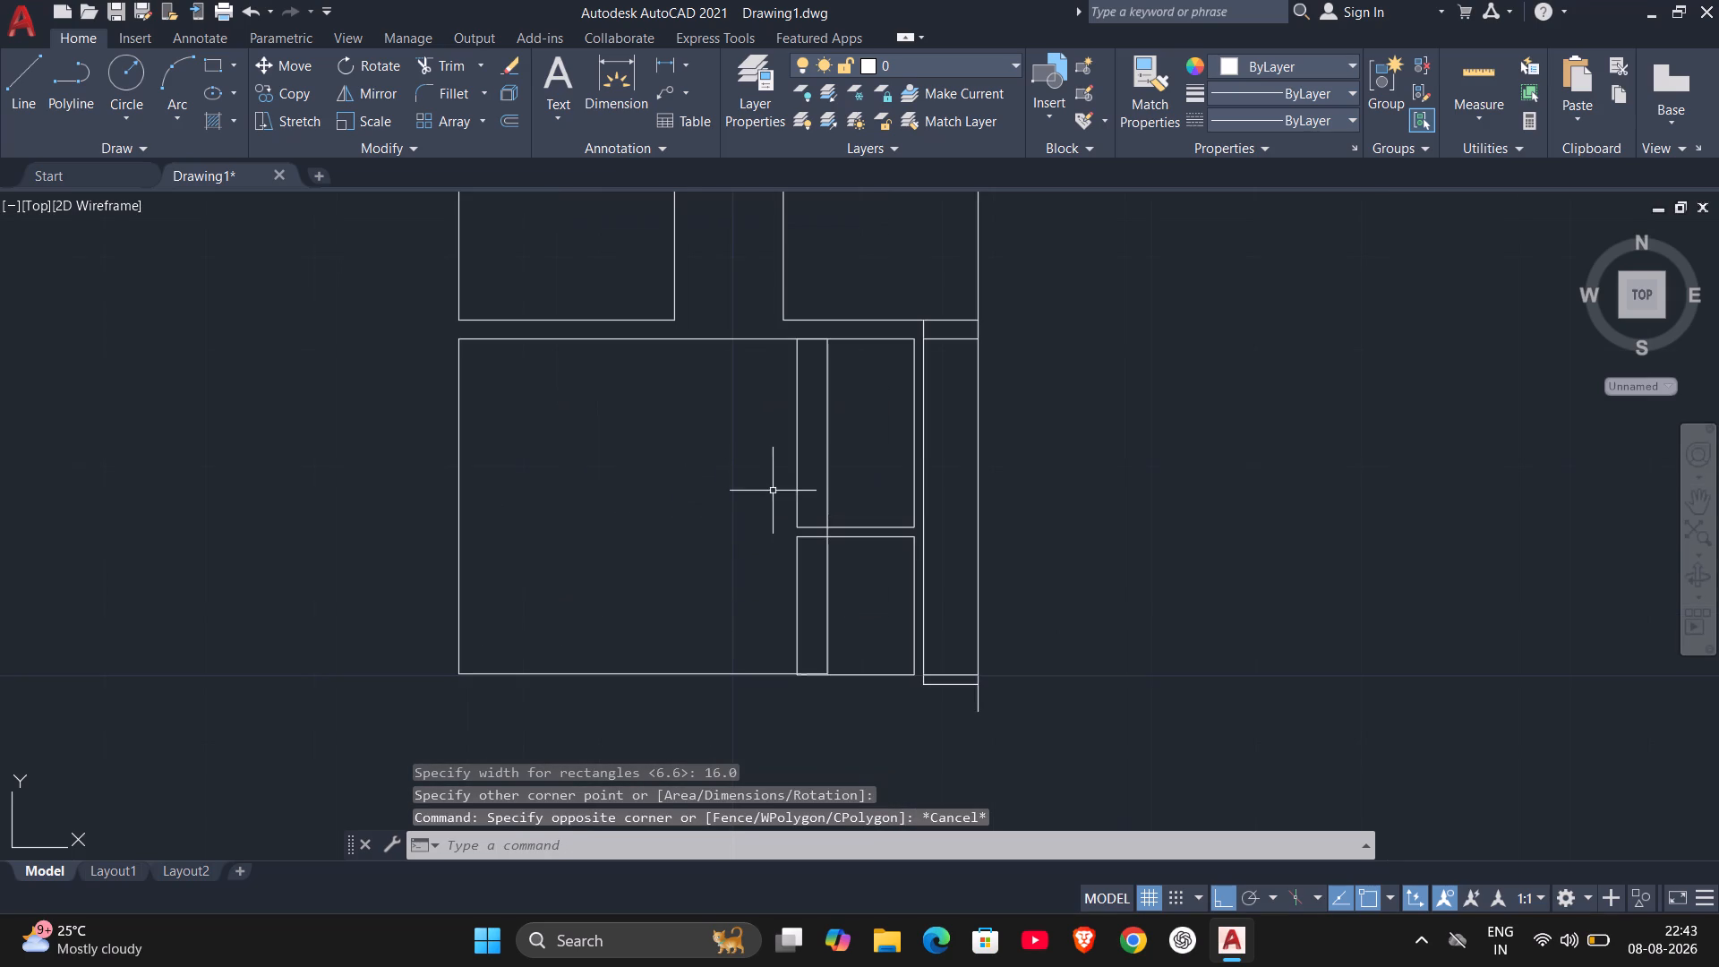
pyautogui.click(798, 479)
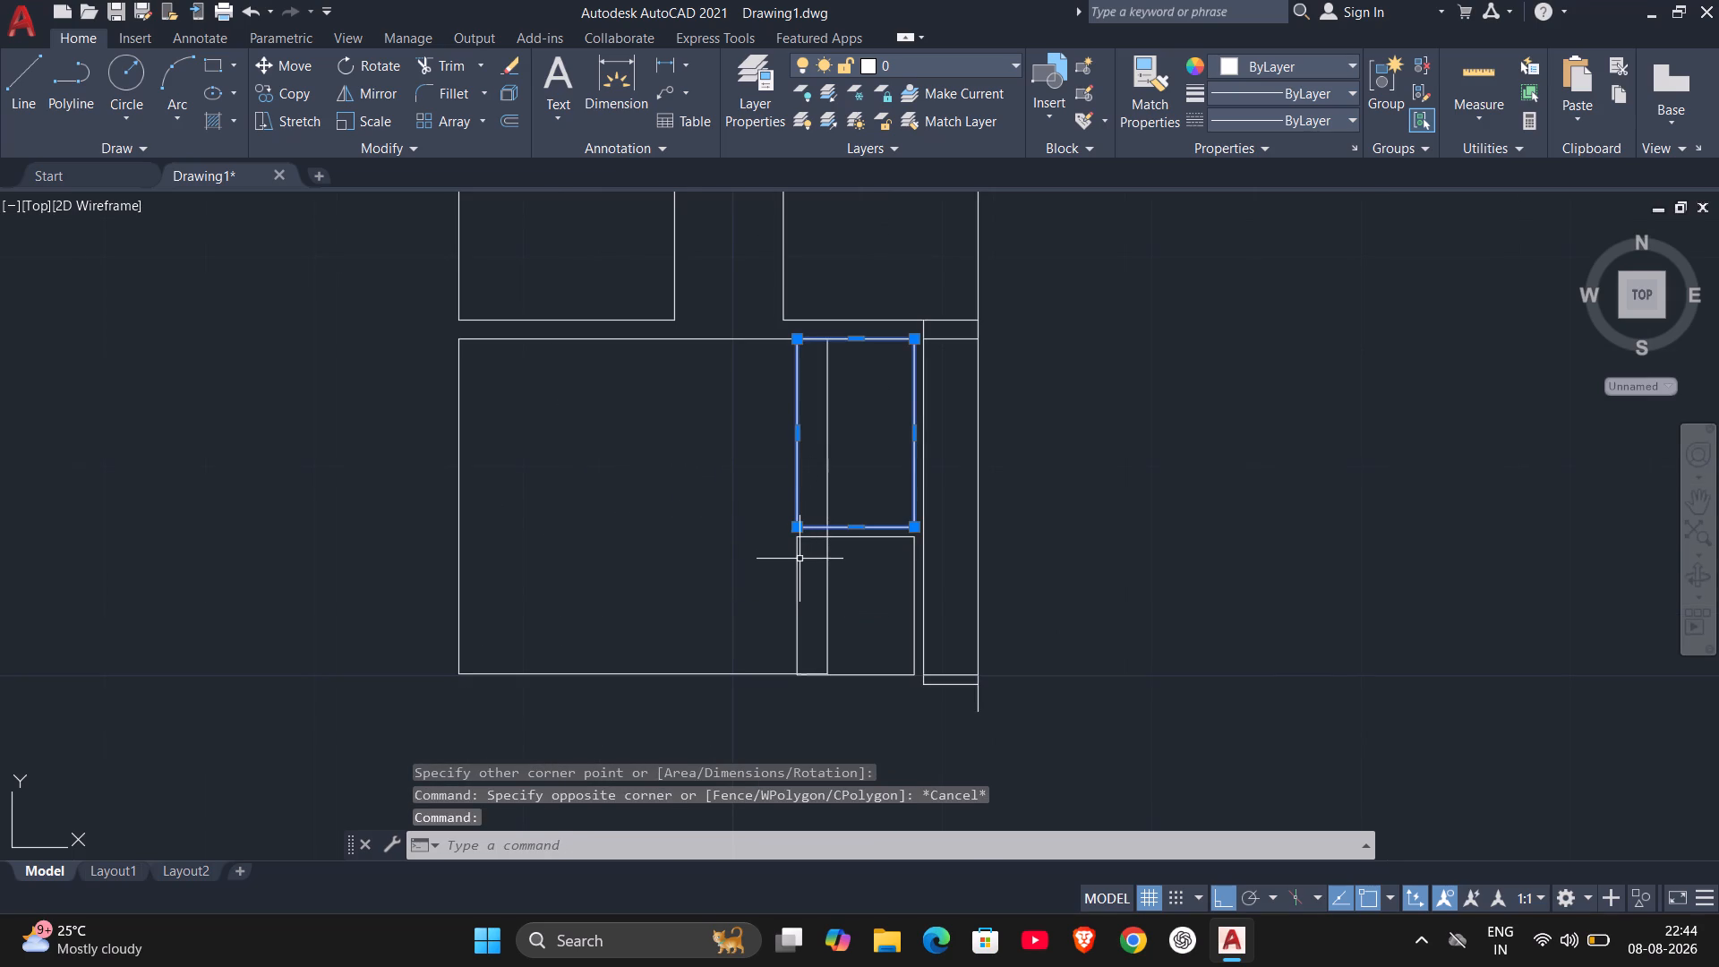
pyautogui.click(797, 559)
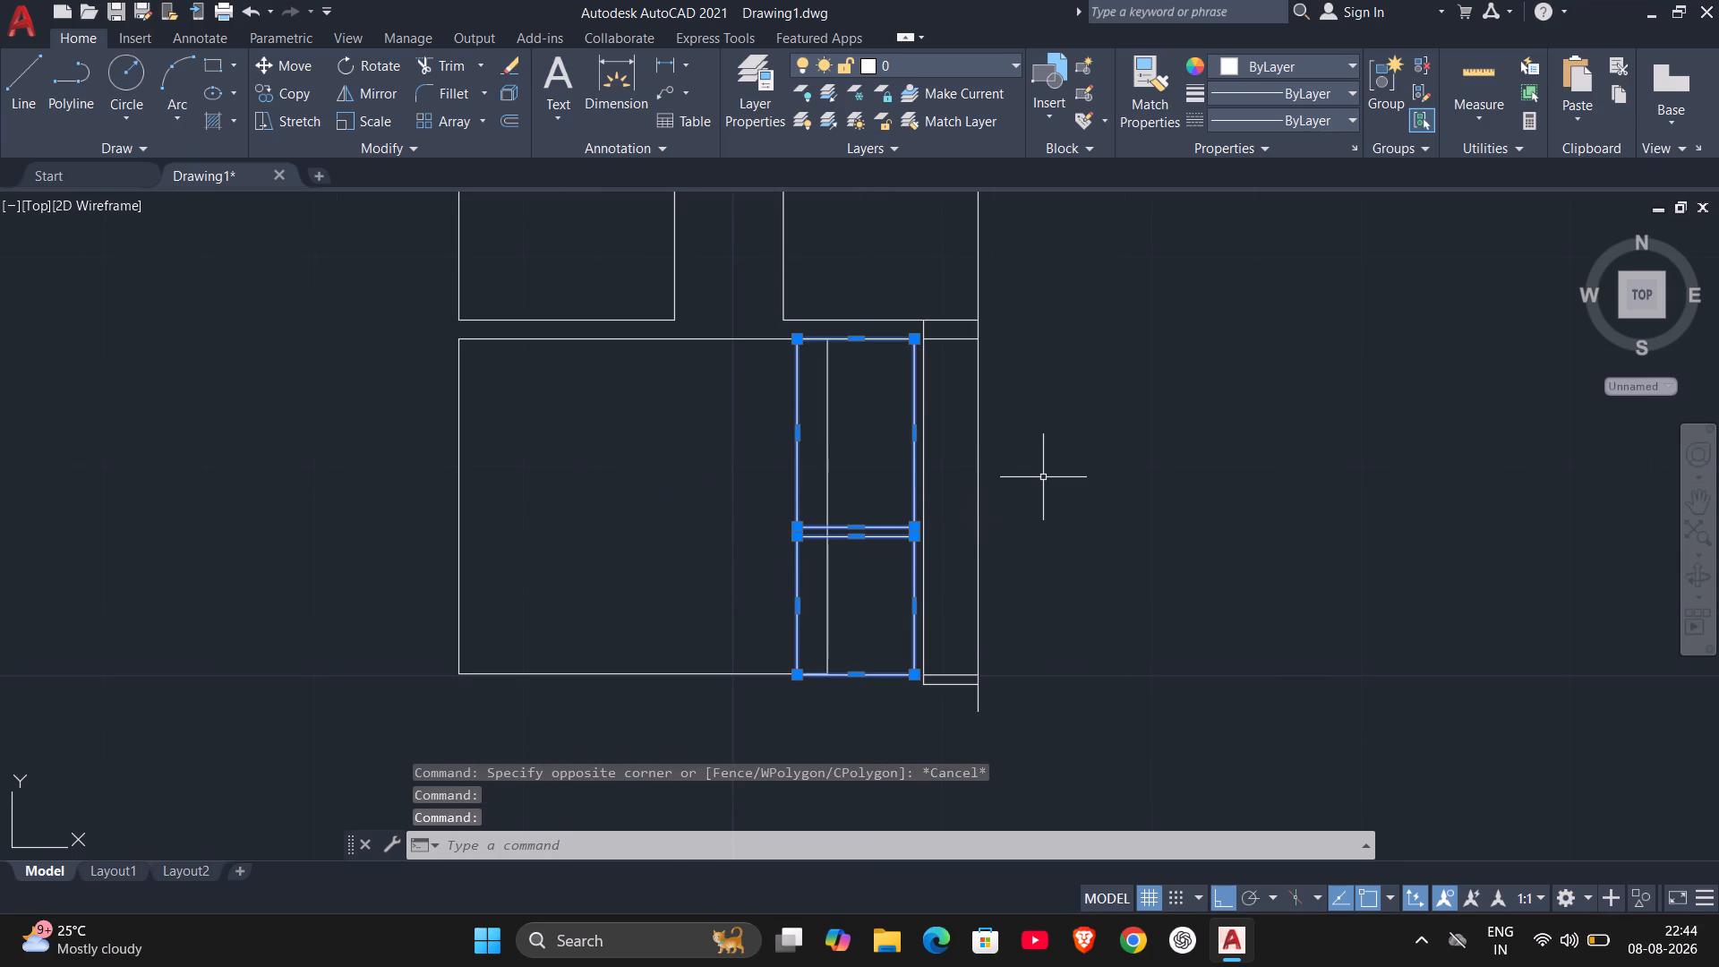
pyautogui.press('m')
pyautogui.press('Return')
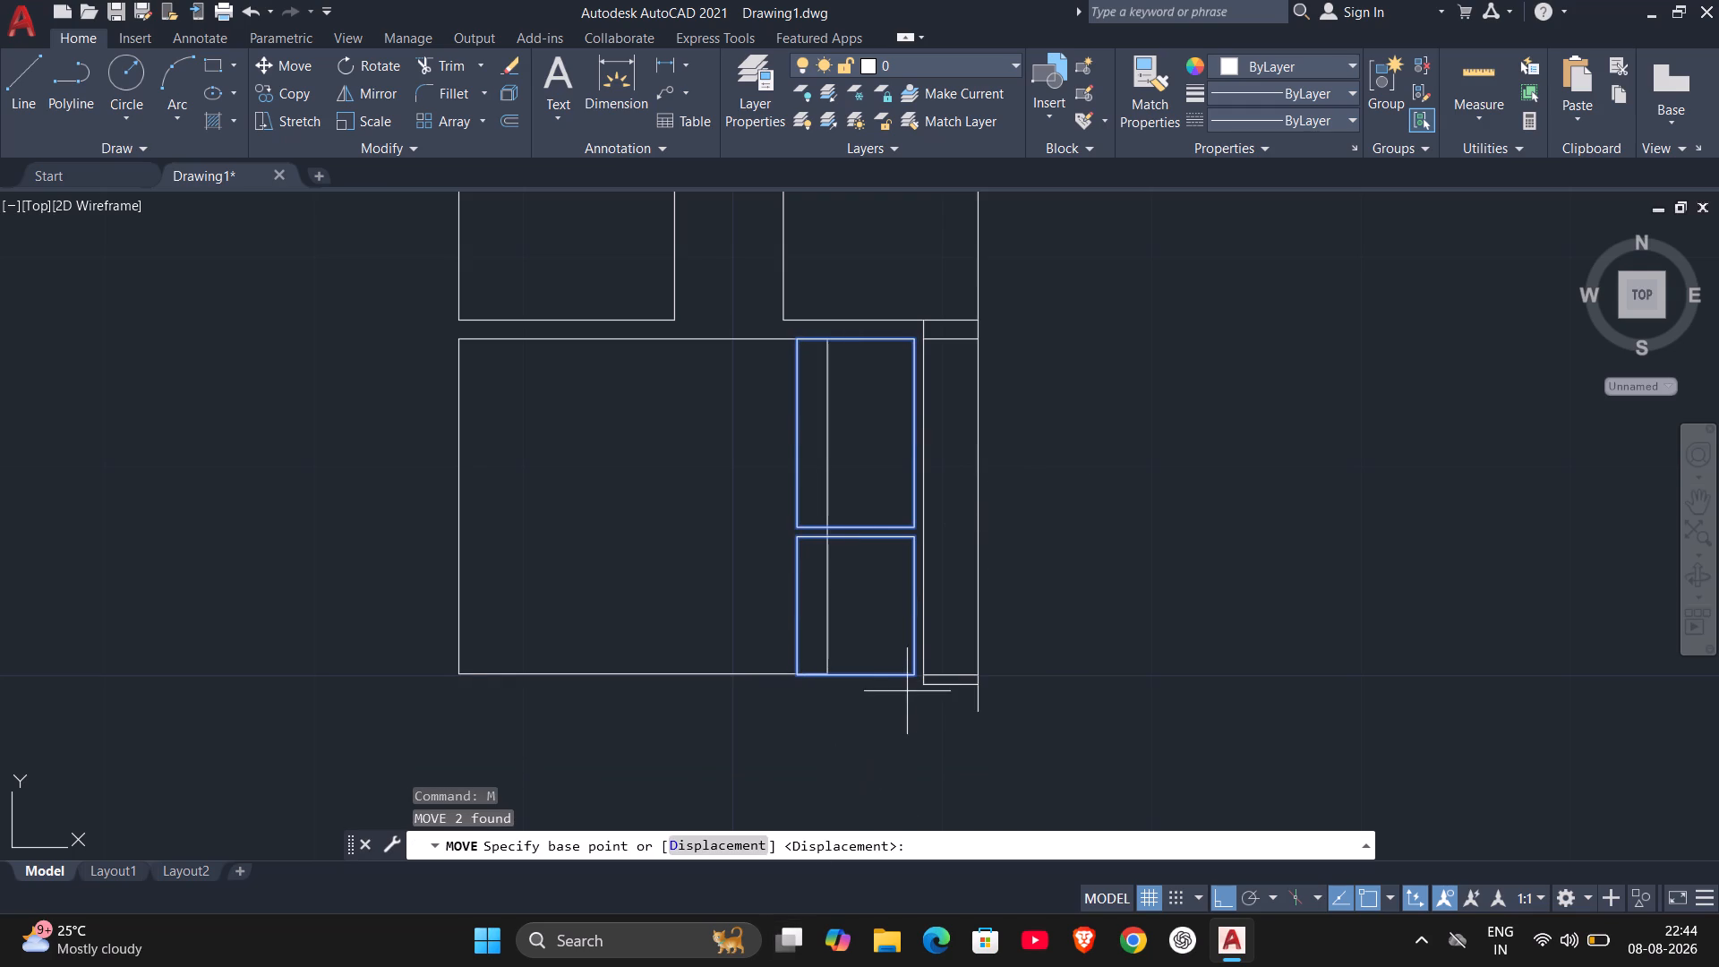
pyautogui.click(917, 675)
pyautogui.click(1396, 535)
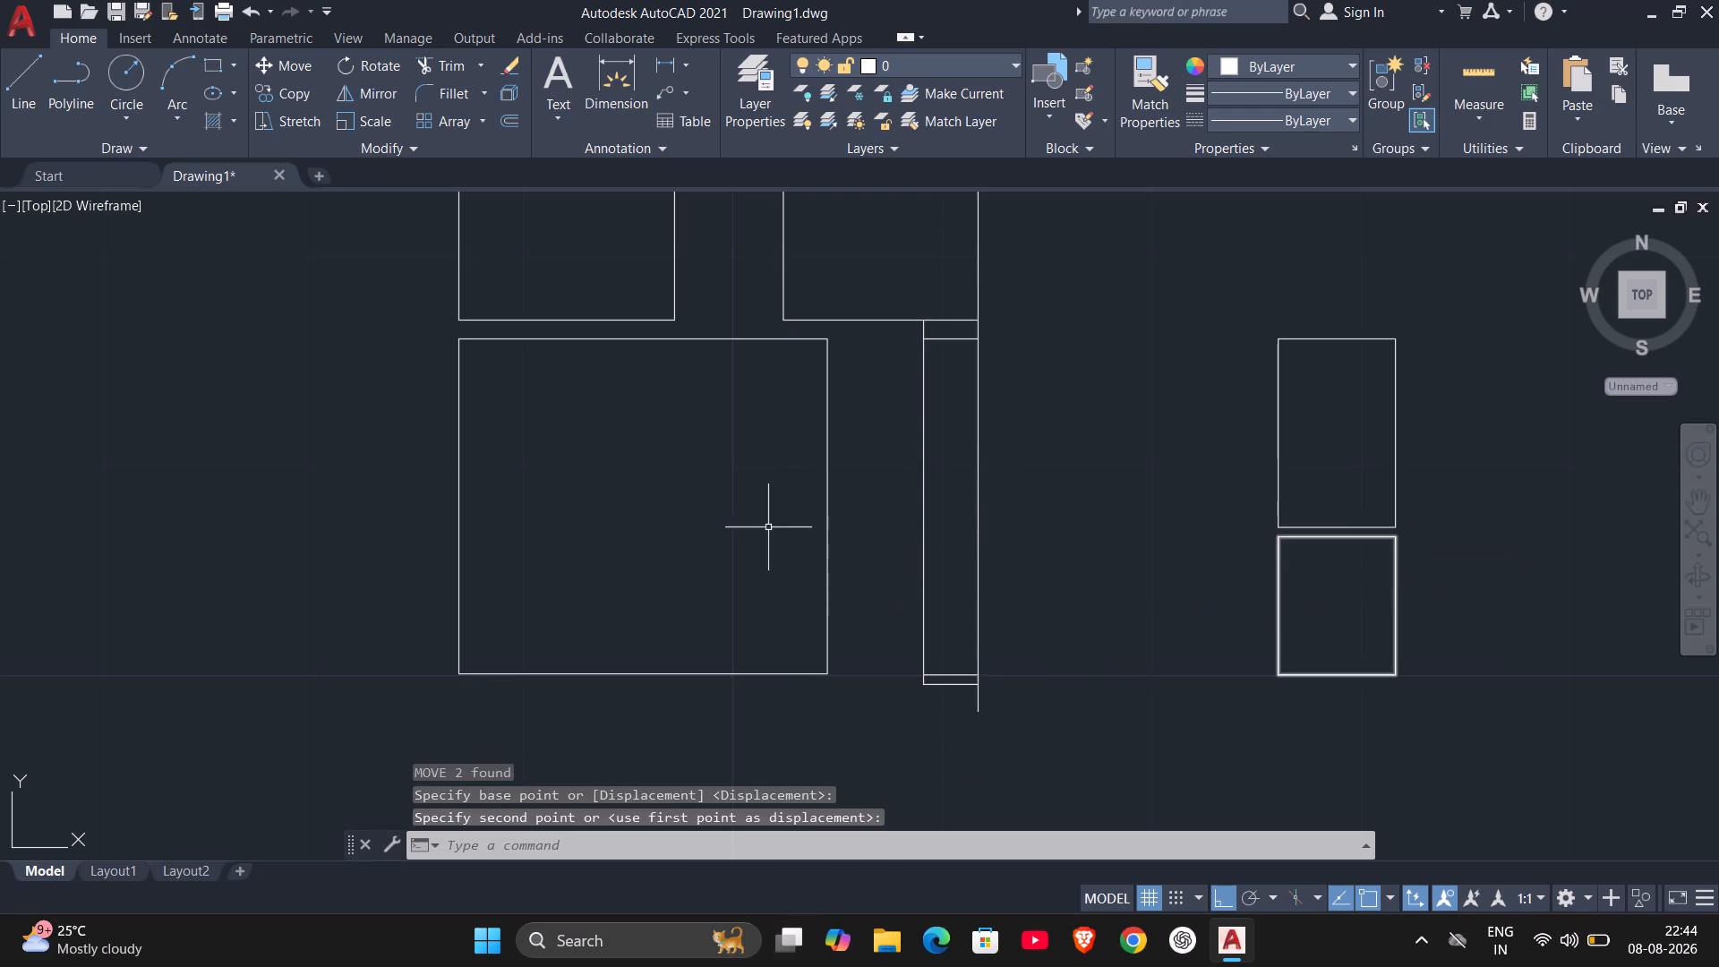
pyautogui.press('Escape')
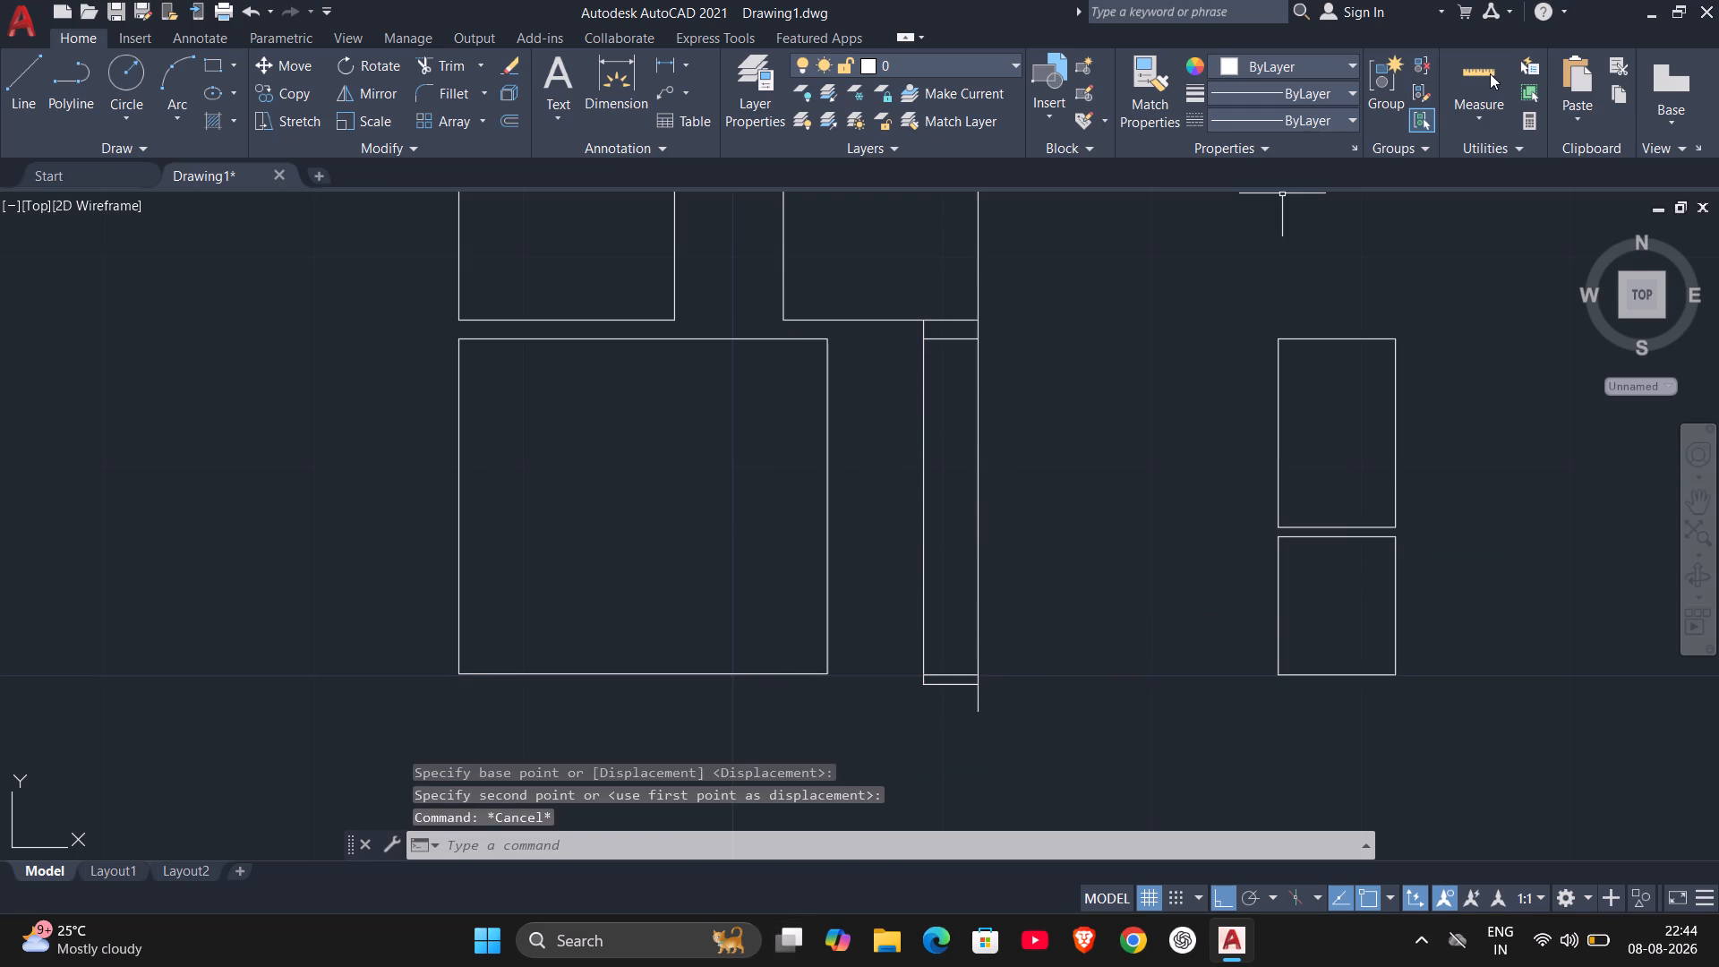
# Measure the large lower room's width and height with the quick measuring tool.
pyautogui.click(1490, 73)
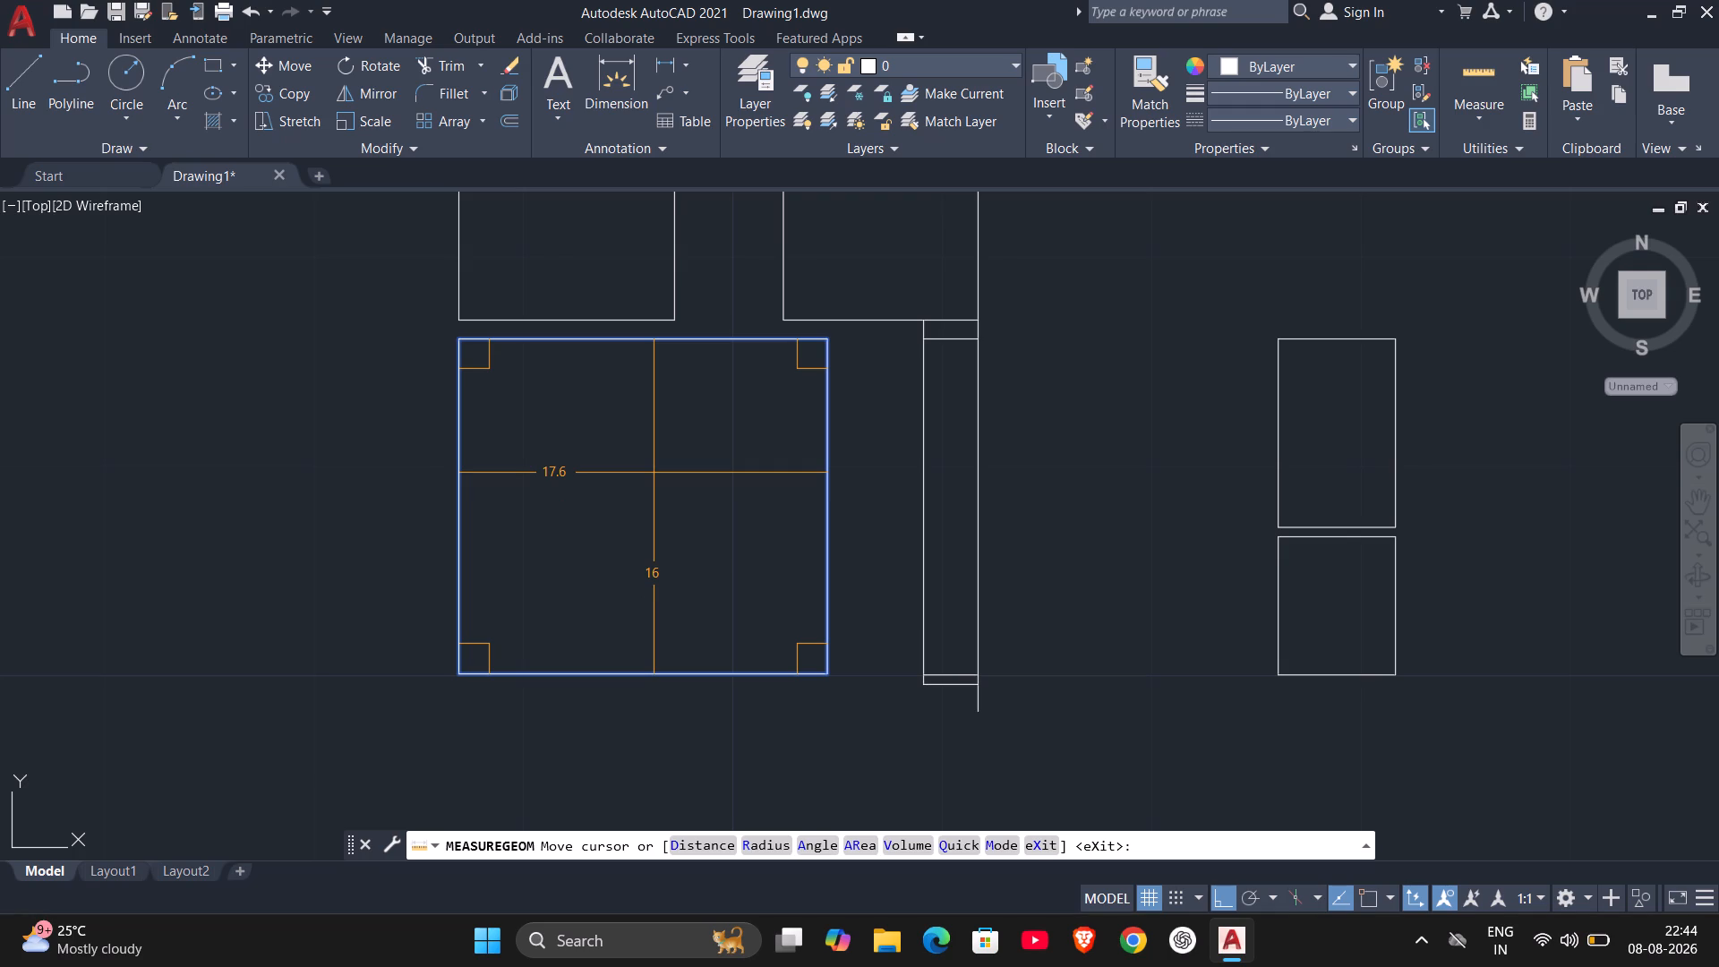
pyautogui.press('Escape')
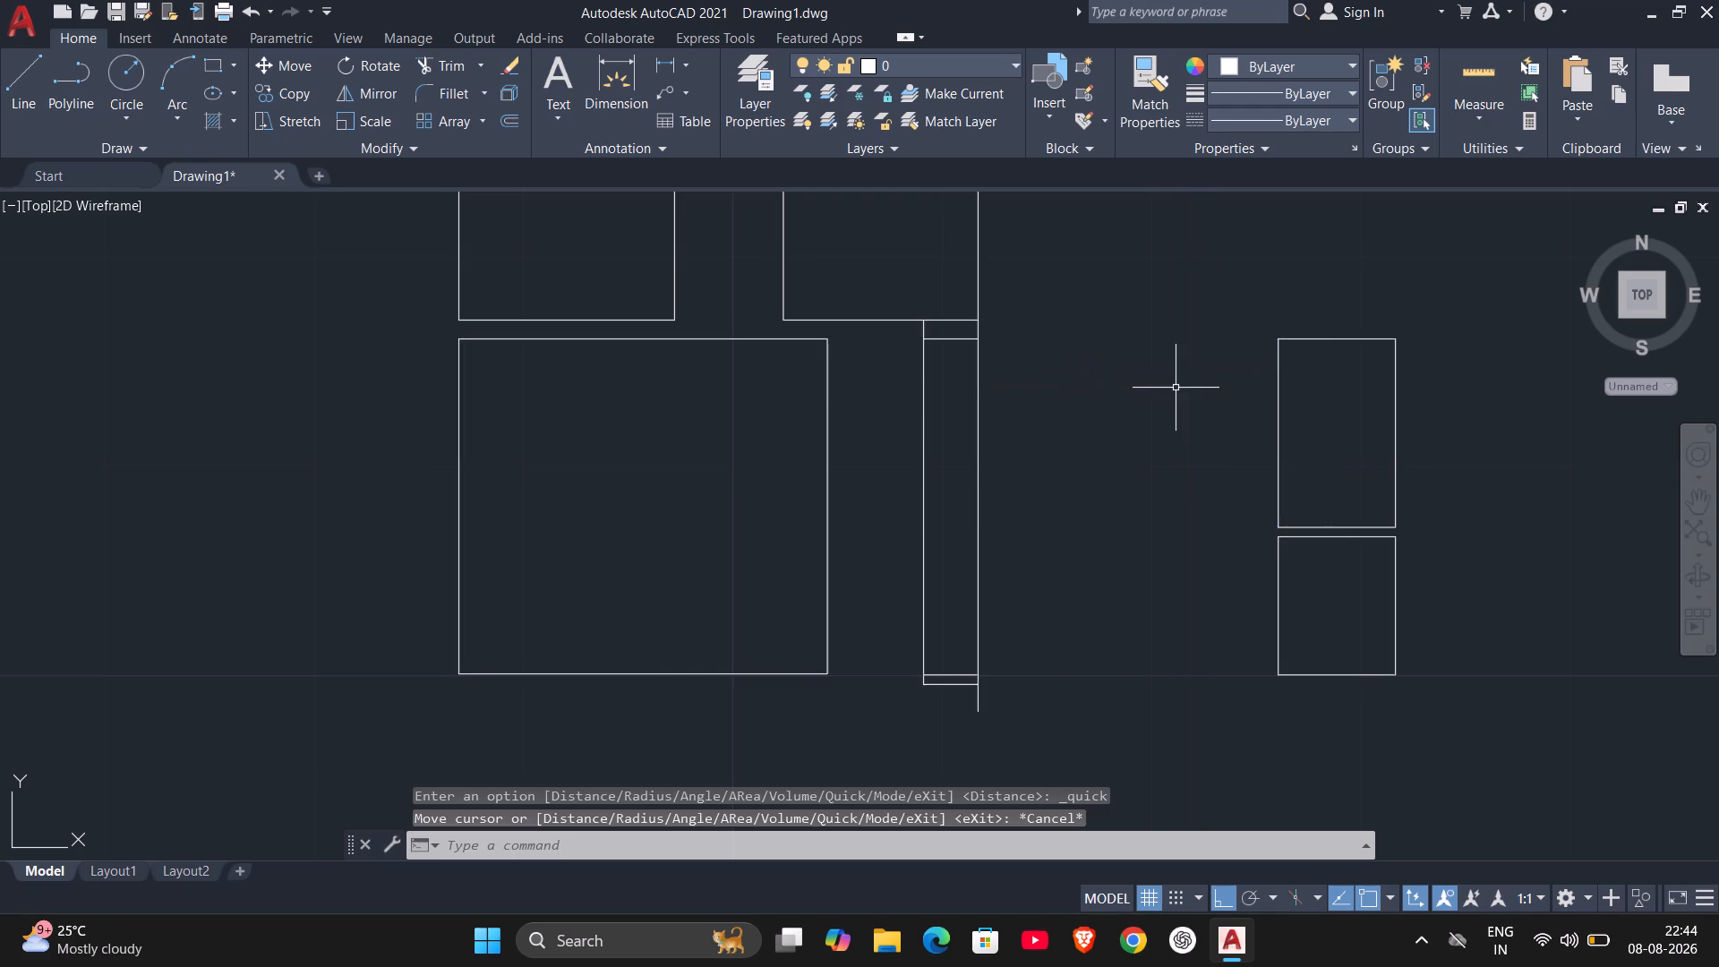
# Delete the narrow strip's inner vertical lines and its three short horizontal lines, keeping the long outer vertical line.
pyautogui.moveTo(1168, 384); pyautogui.dragTo(1236, 694, button='middle')
pyautogui.moveTo(1233, 689); pyautogui.dragTo(1215, 610, button='middle')
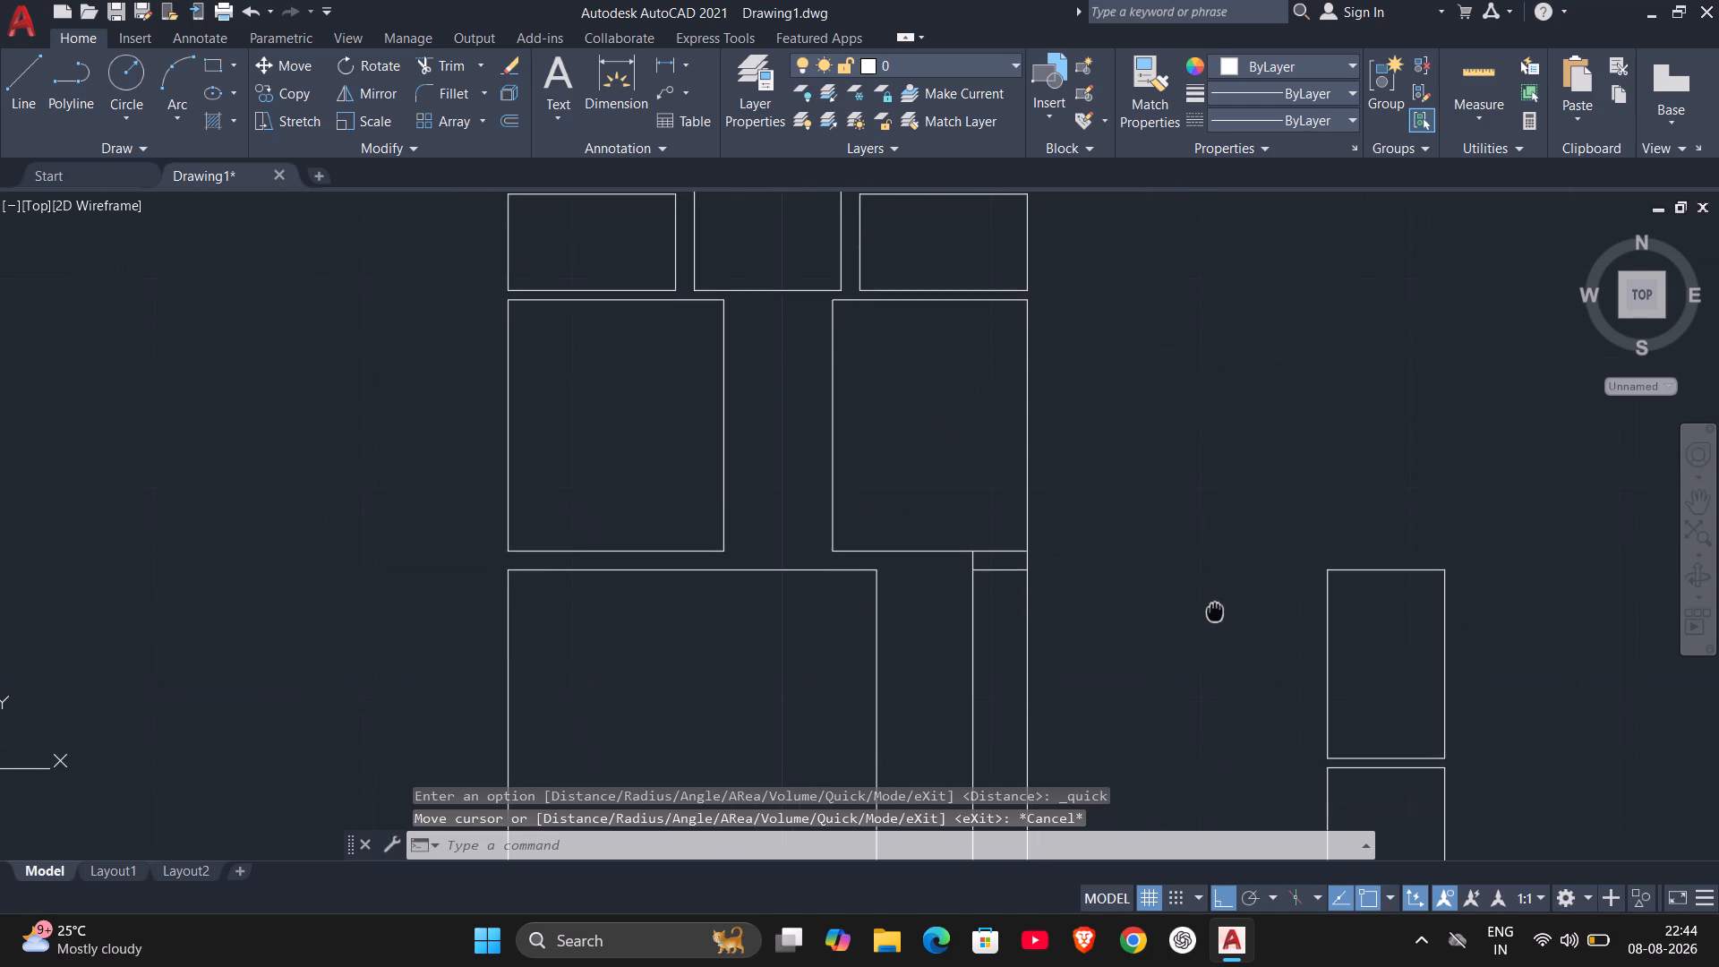
pyautogui.moveTo(1215, 610); pyautogui.dragTo(1213, 599, button='middle')
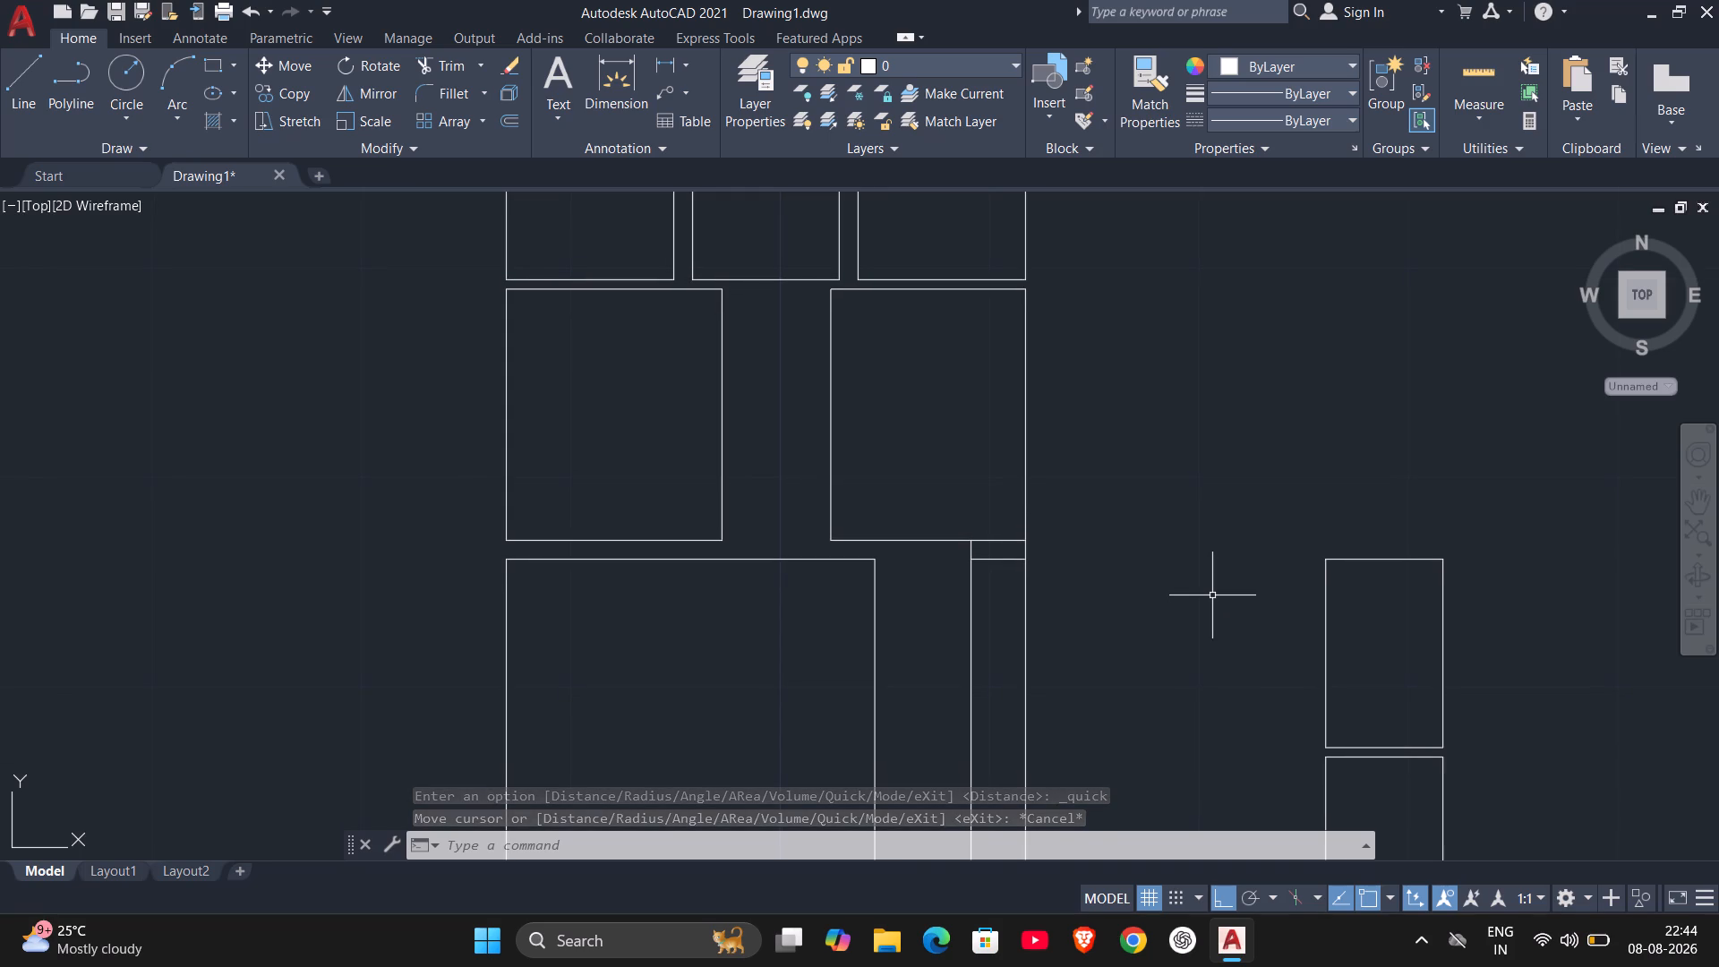
pyautogui.moveTo(1211, 598); pyautogui.dragTo(1201, 661, button='middle')
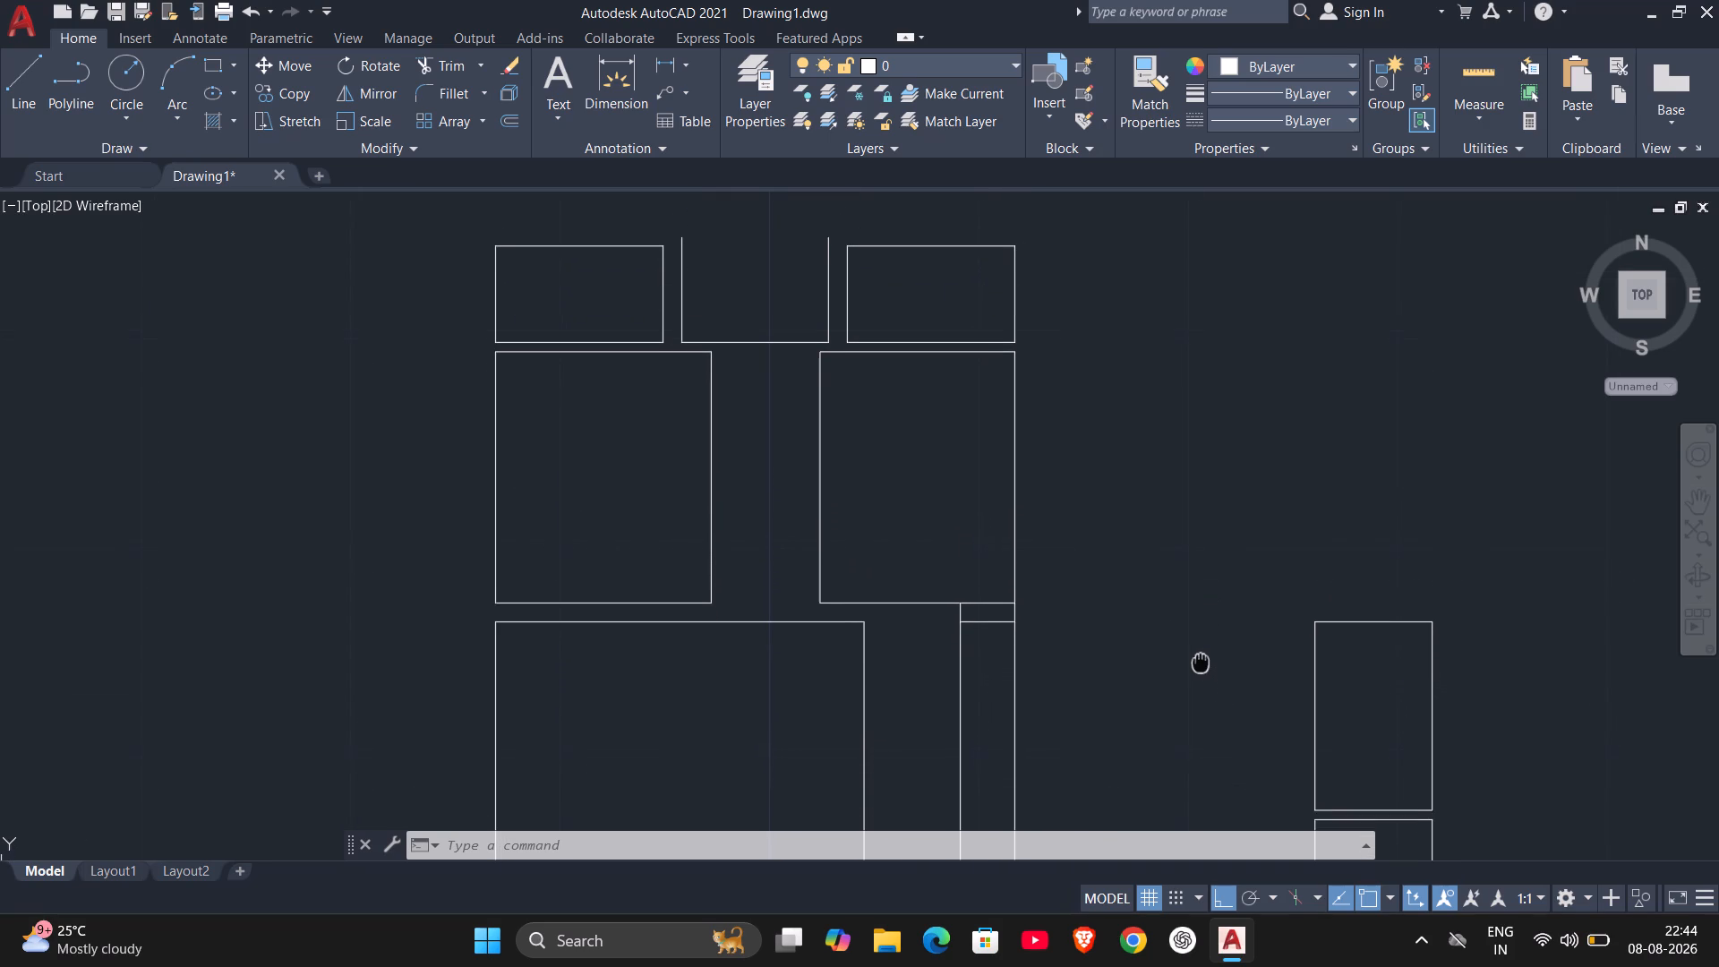
pyautogui.moveTo(1201, 661); pyautogui.dragTo(1201, 646, button='middle')
pyautogui.moveTo(1193, 629); pyautogui.dragTo(1167, 432, button='middle')
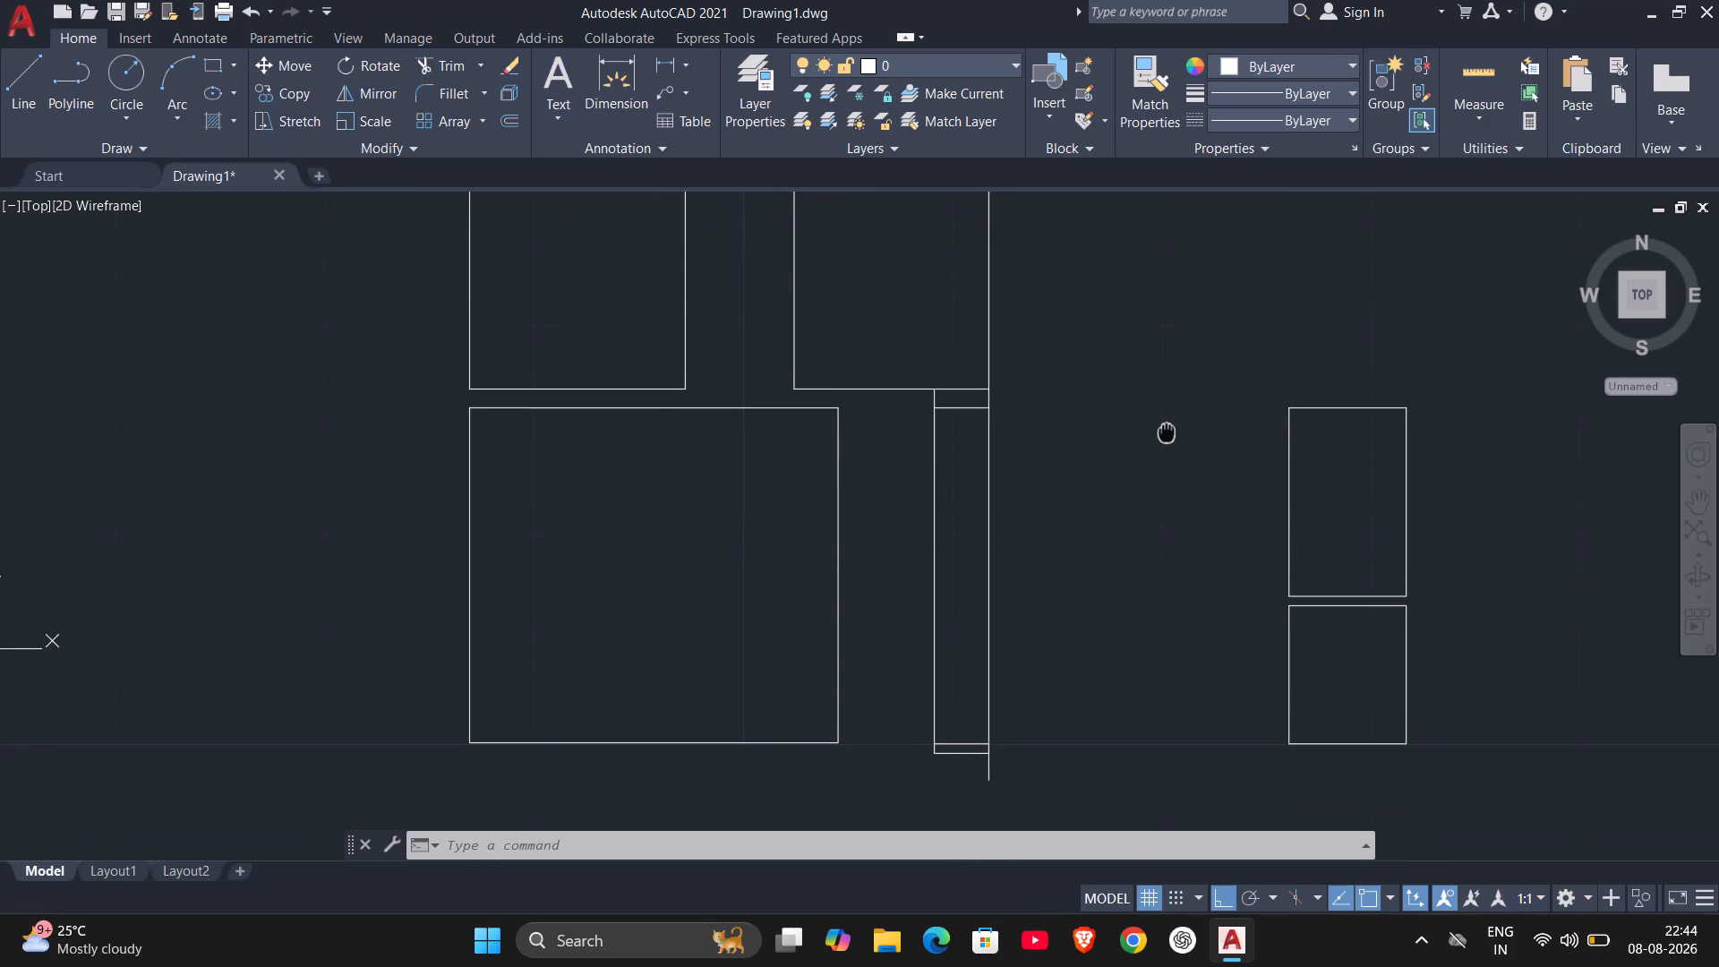
pyautogui.moveTo(1167, 432); pyautogui.dragTo(1167, 441, button='middle')
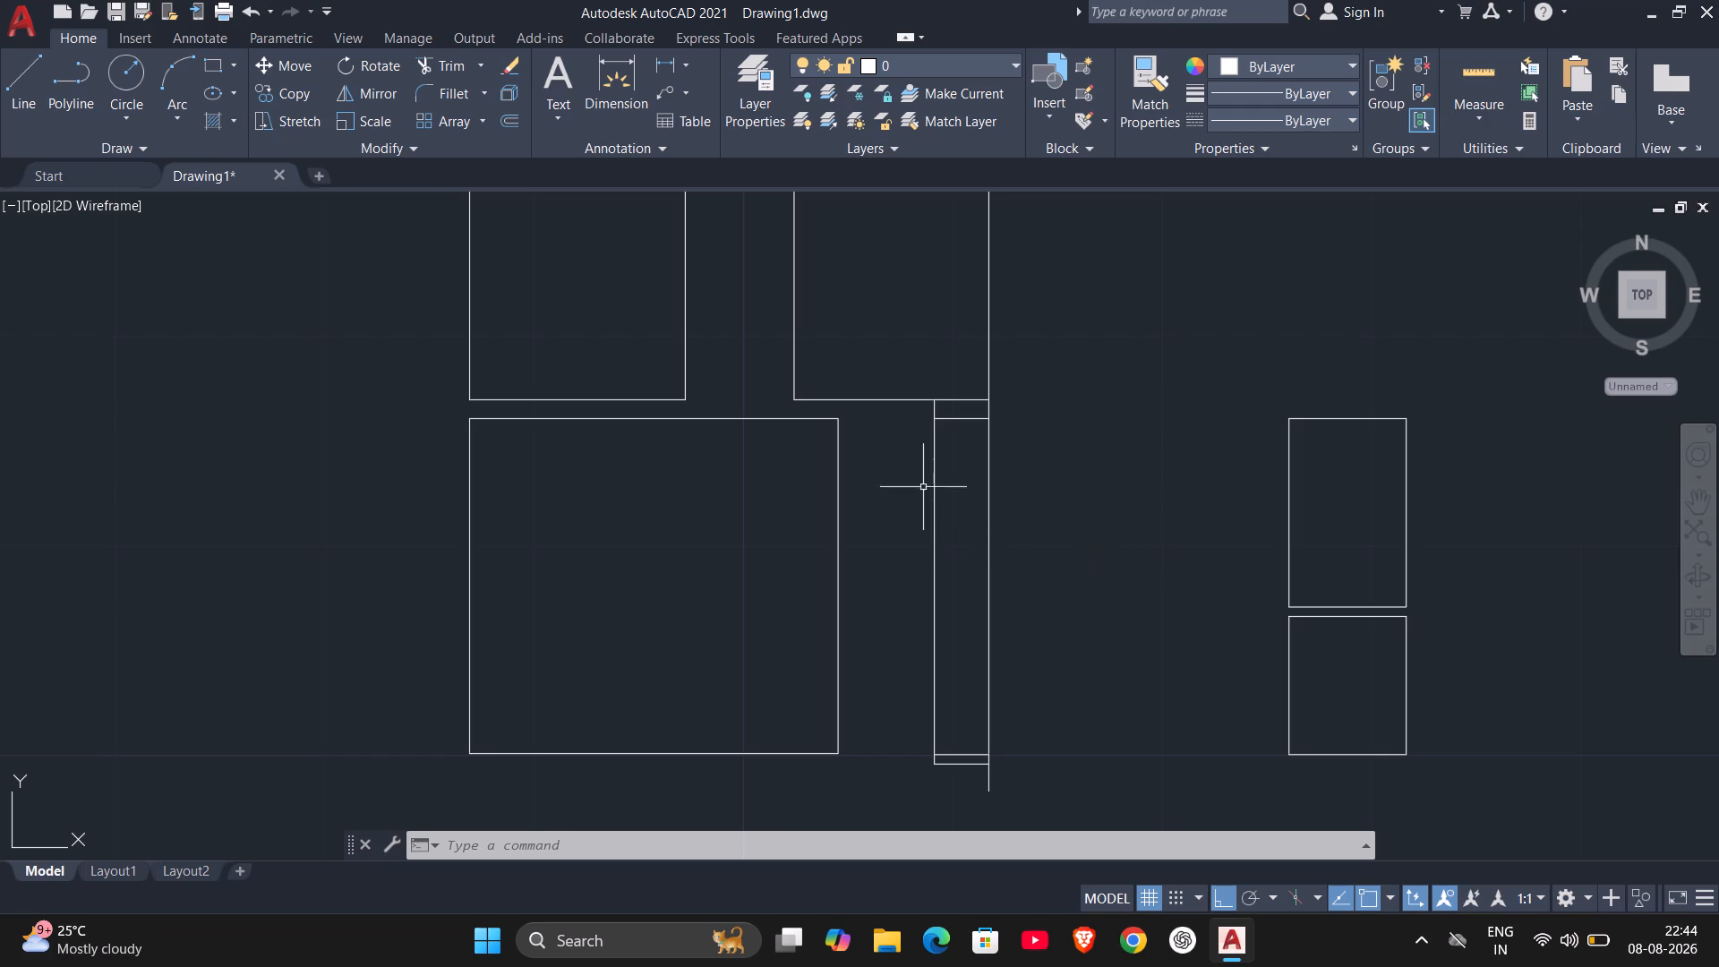
pyautogui.click(932, 424)
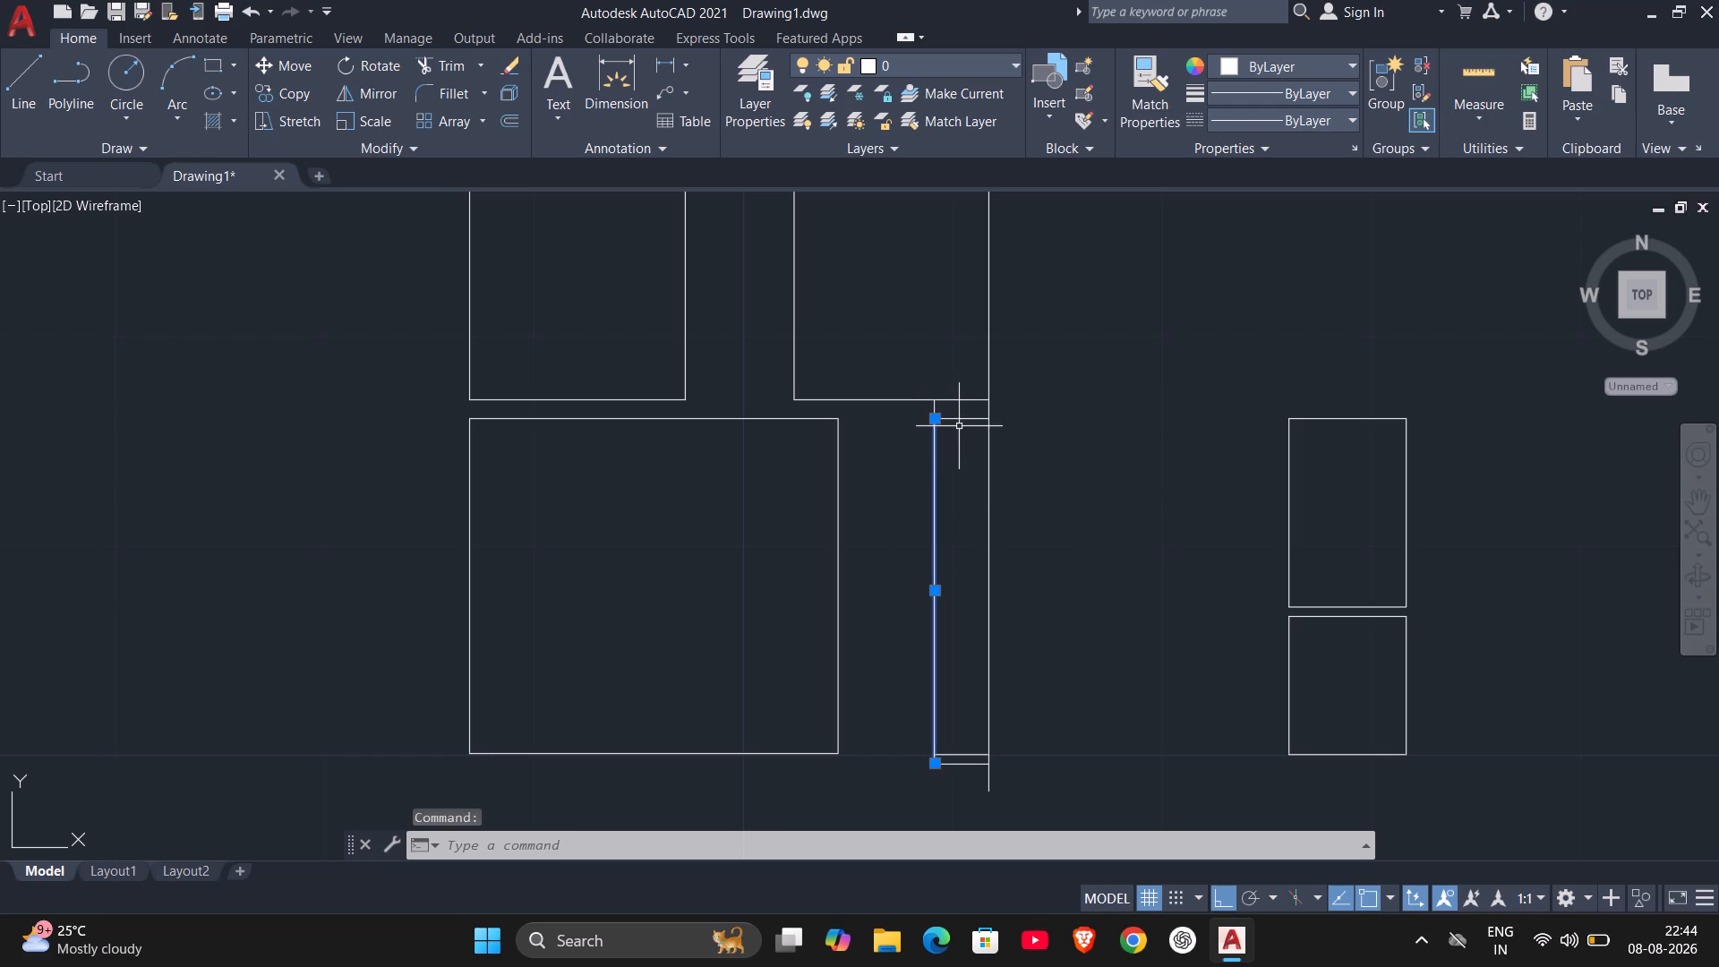
pyautogui.click(949, 419)
pyautogui.click(936, 412)
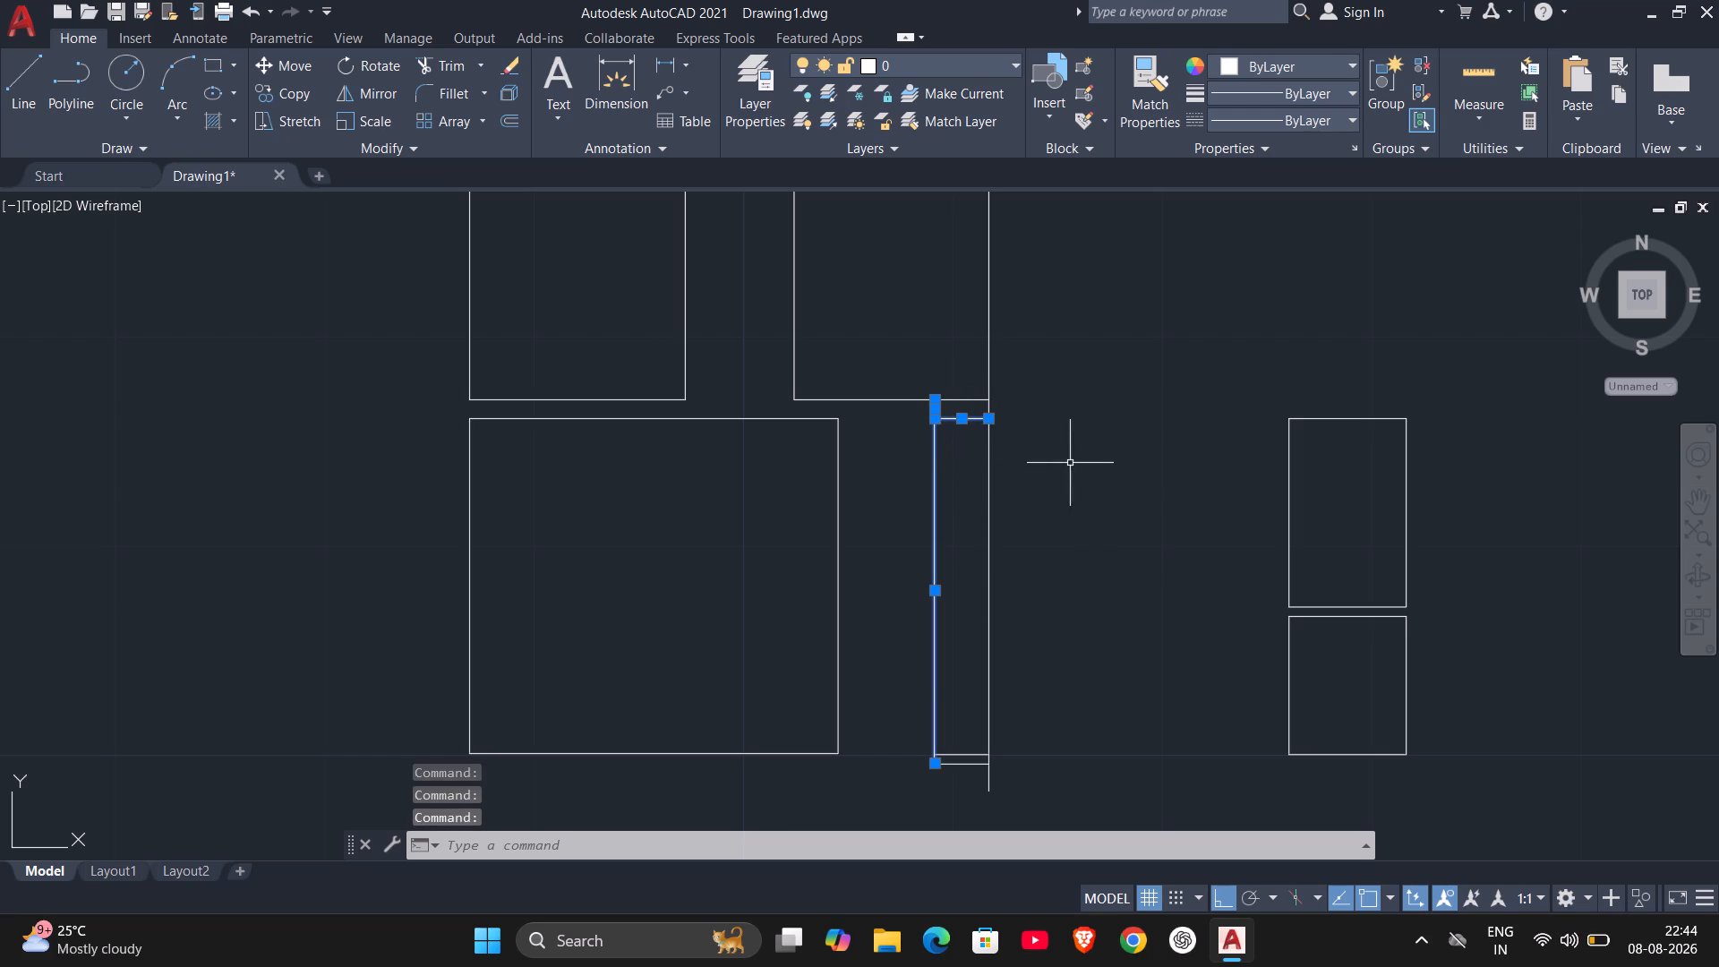
pyautogui.click(964, 751)
pyautogui.click(965, 765)
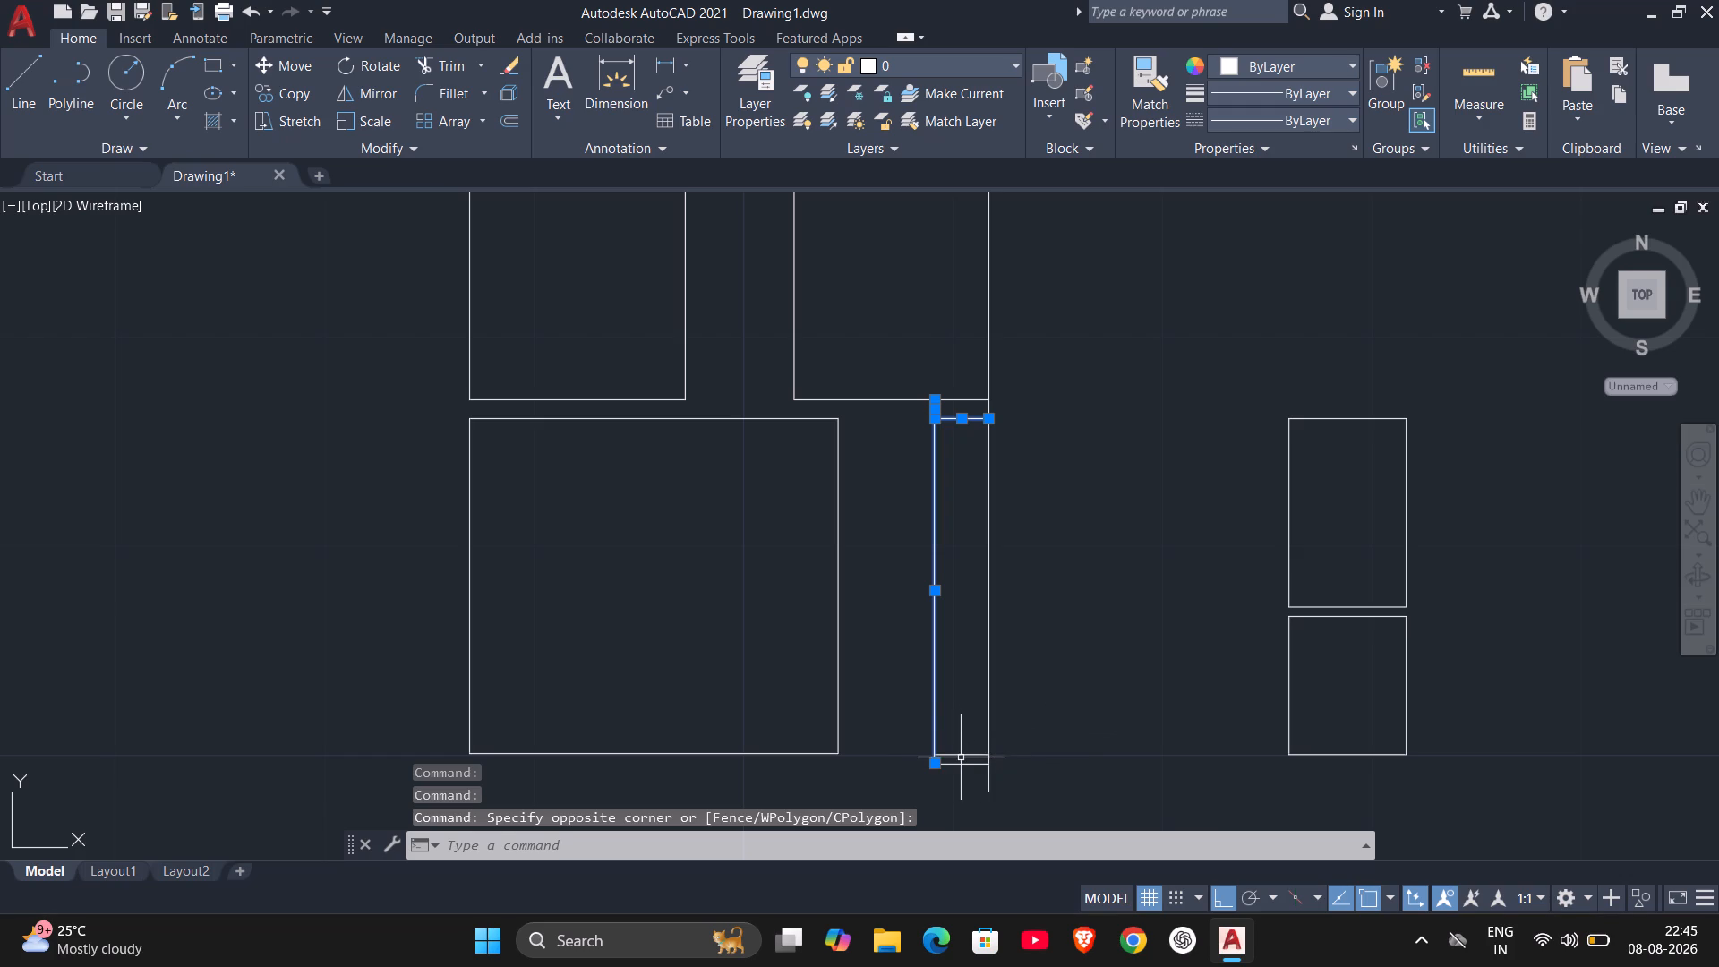
pyautogui.click(961, 756)
pyautogui.click(962, 766)
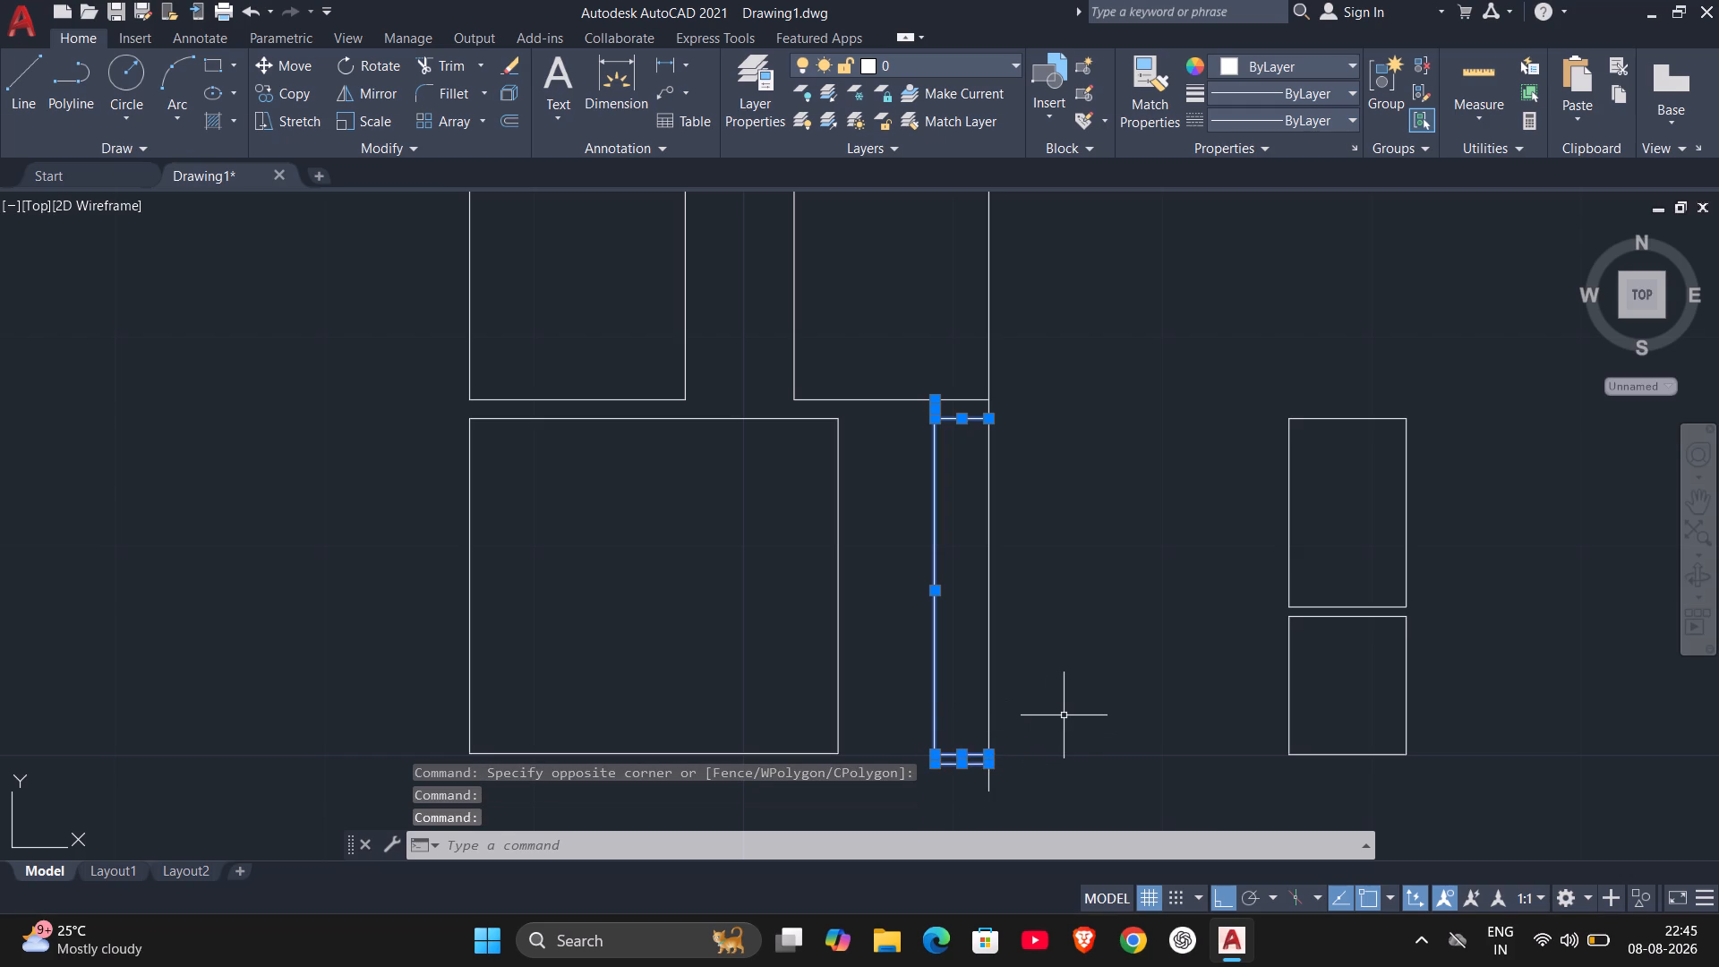
pyautogui.press('Delete')
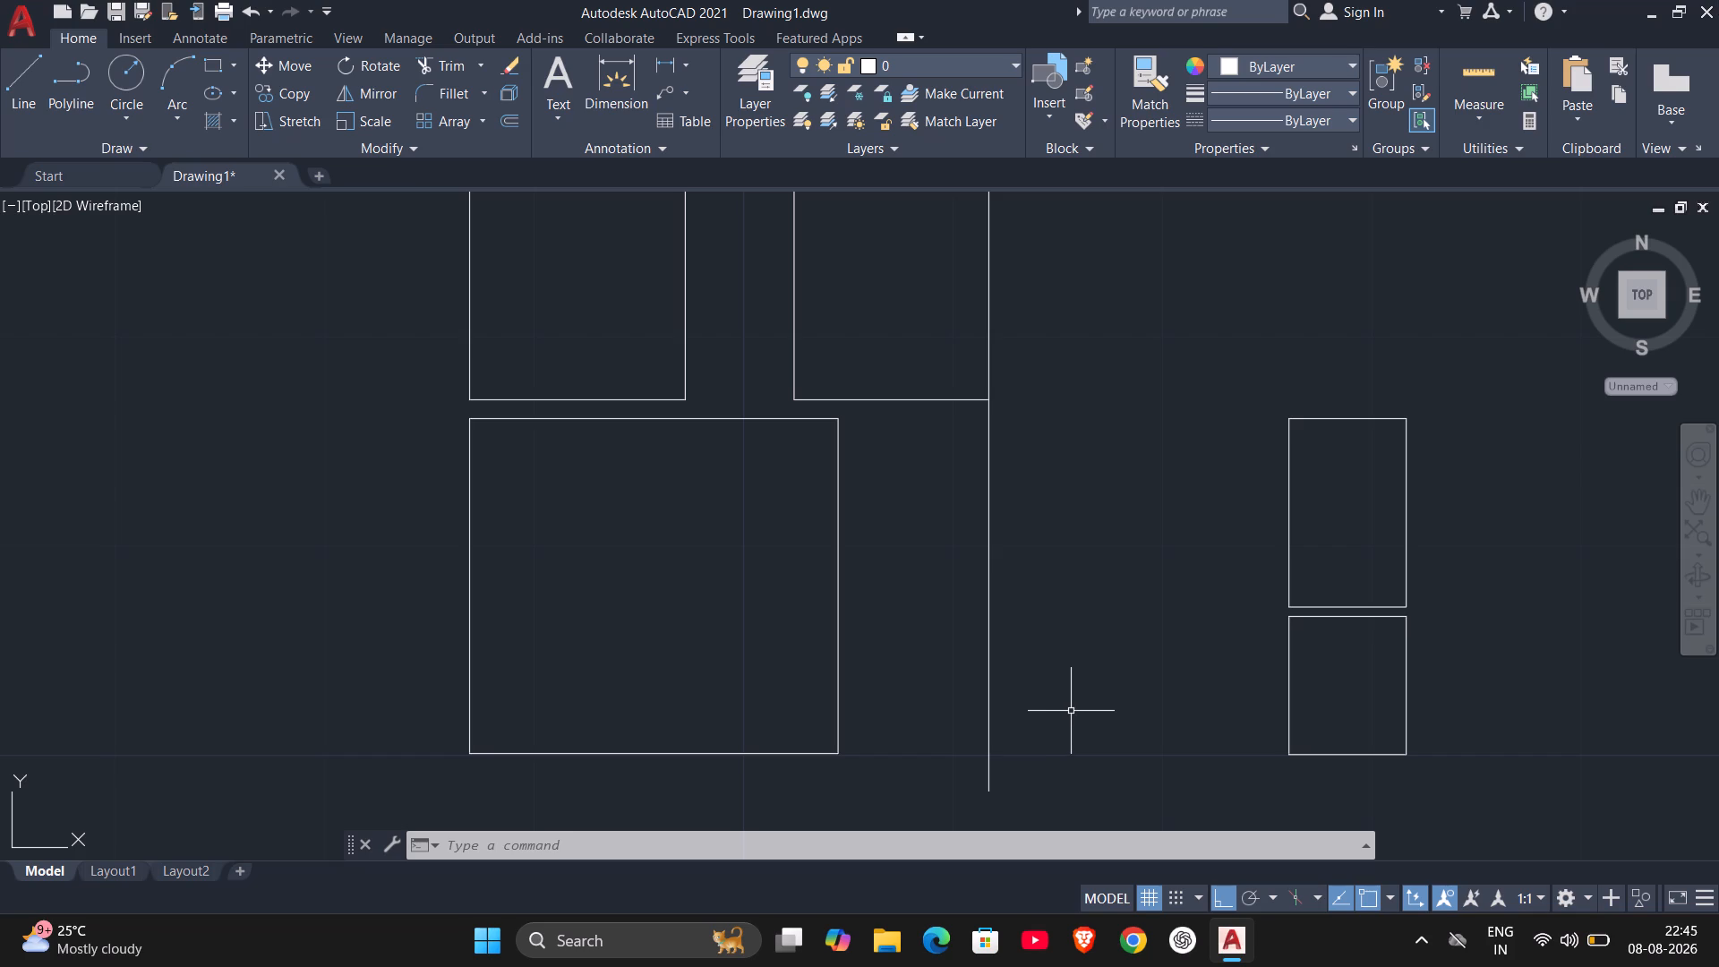
# Measure the width and height of the upper of the two rectangles set aside beyond the layout.
pyautogui.click(1489, 76)
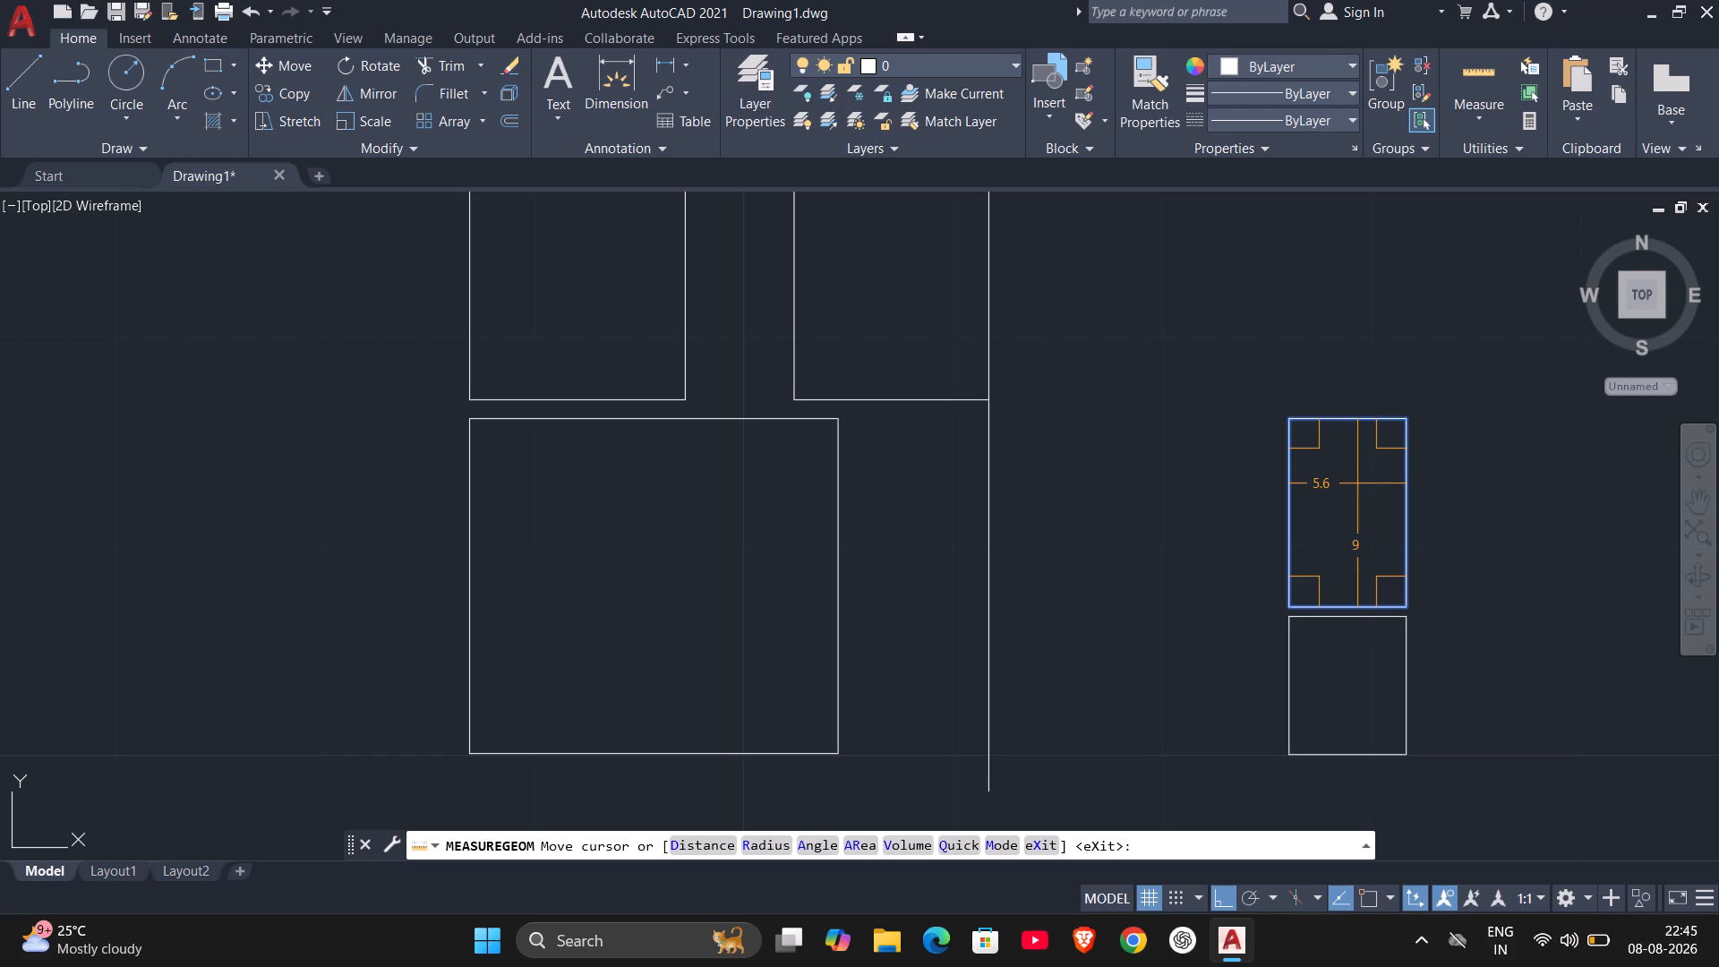
pyautogui.press('Escape')
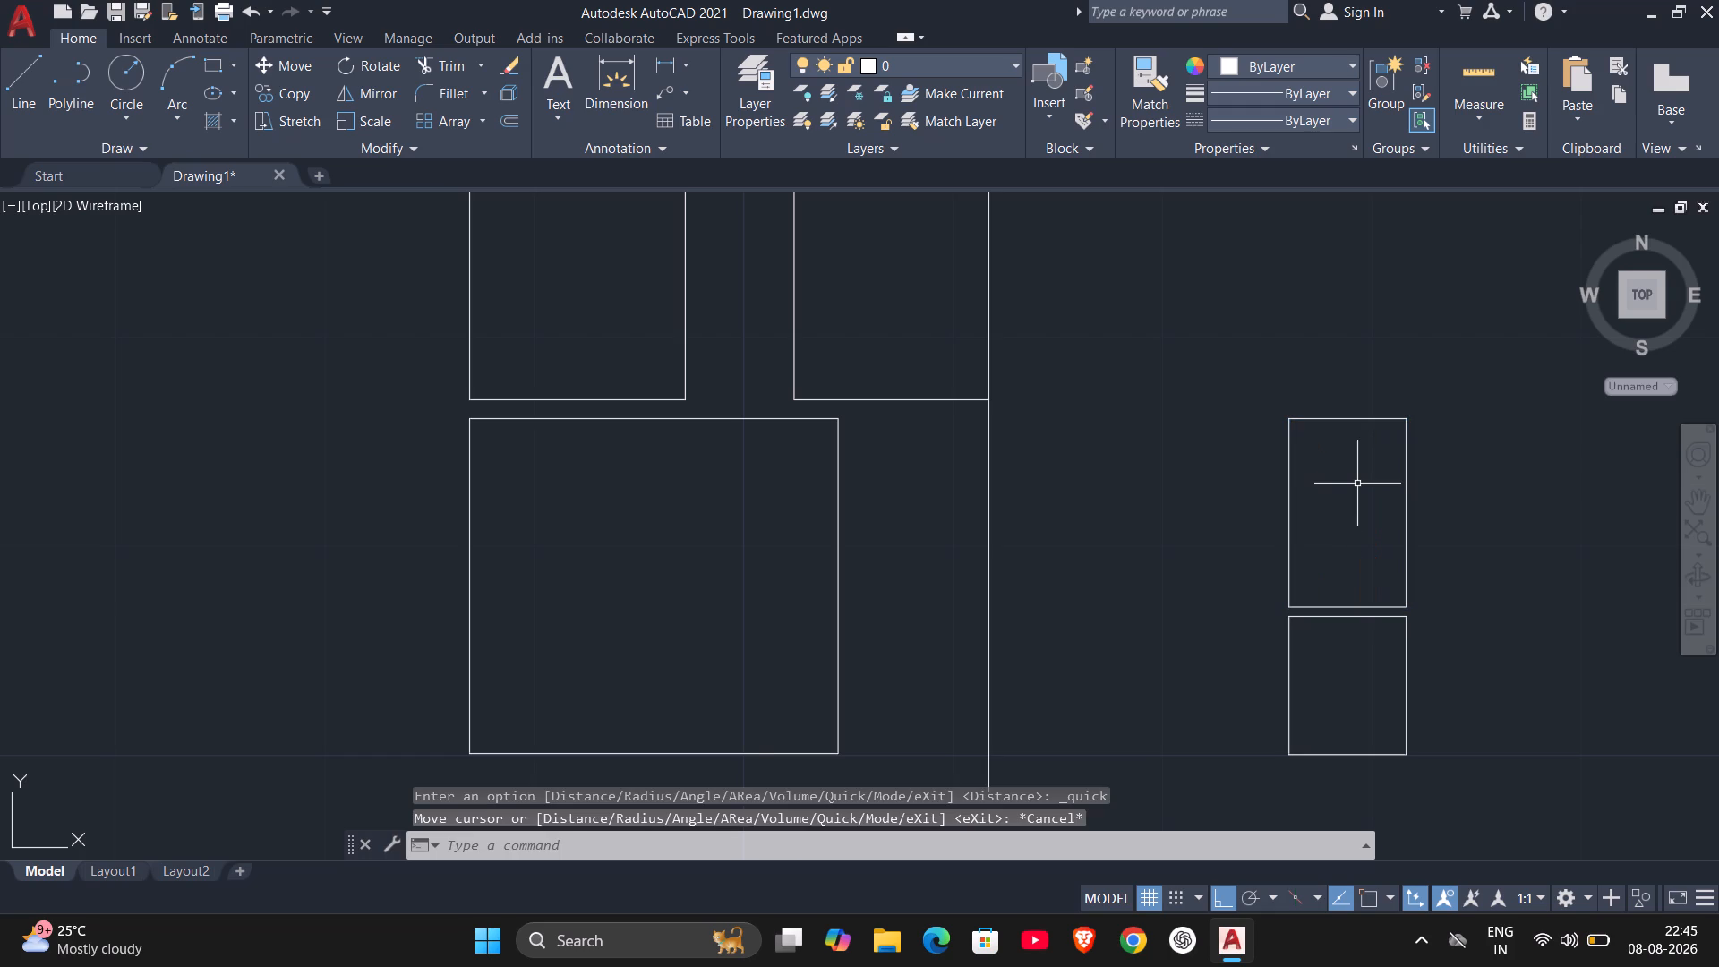
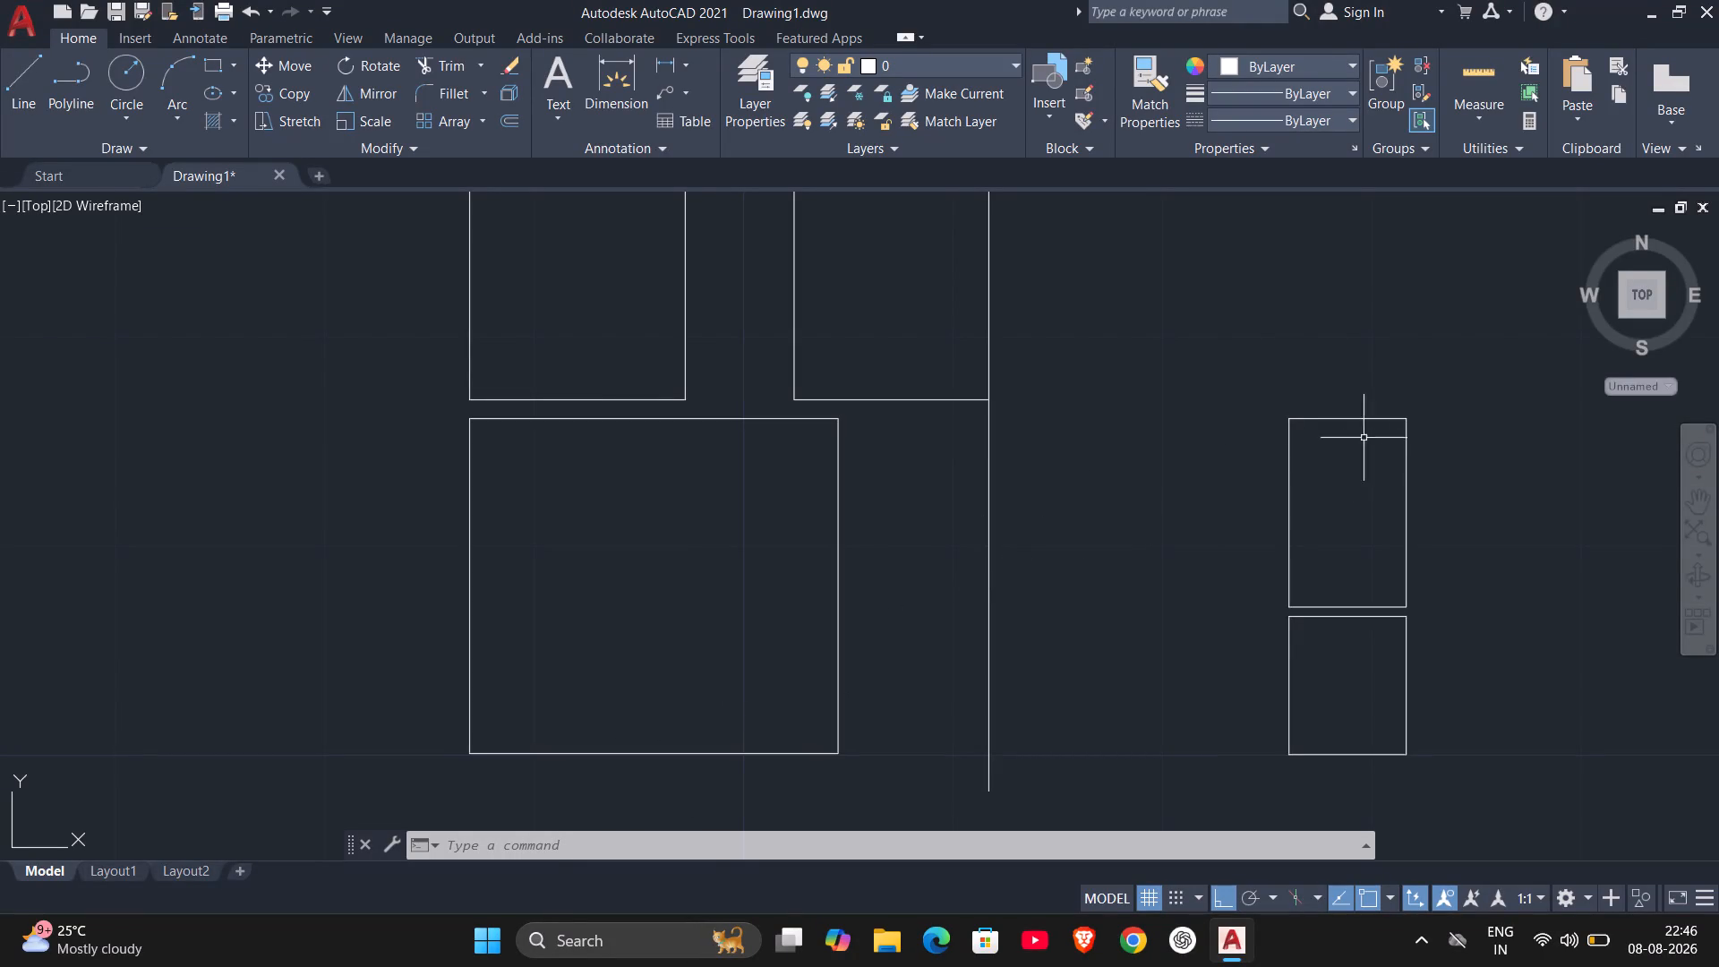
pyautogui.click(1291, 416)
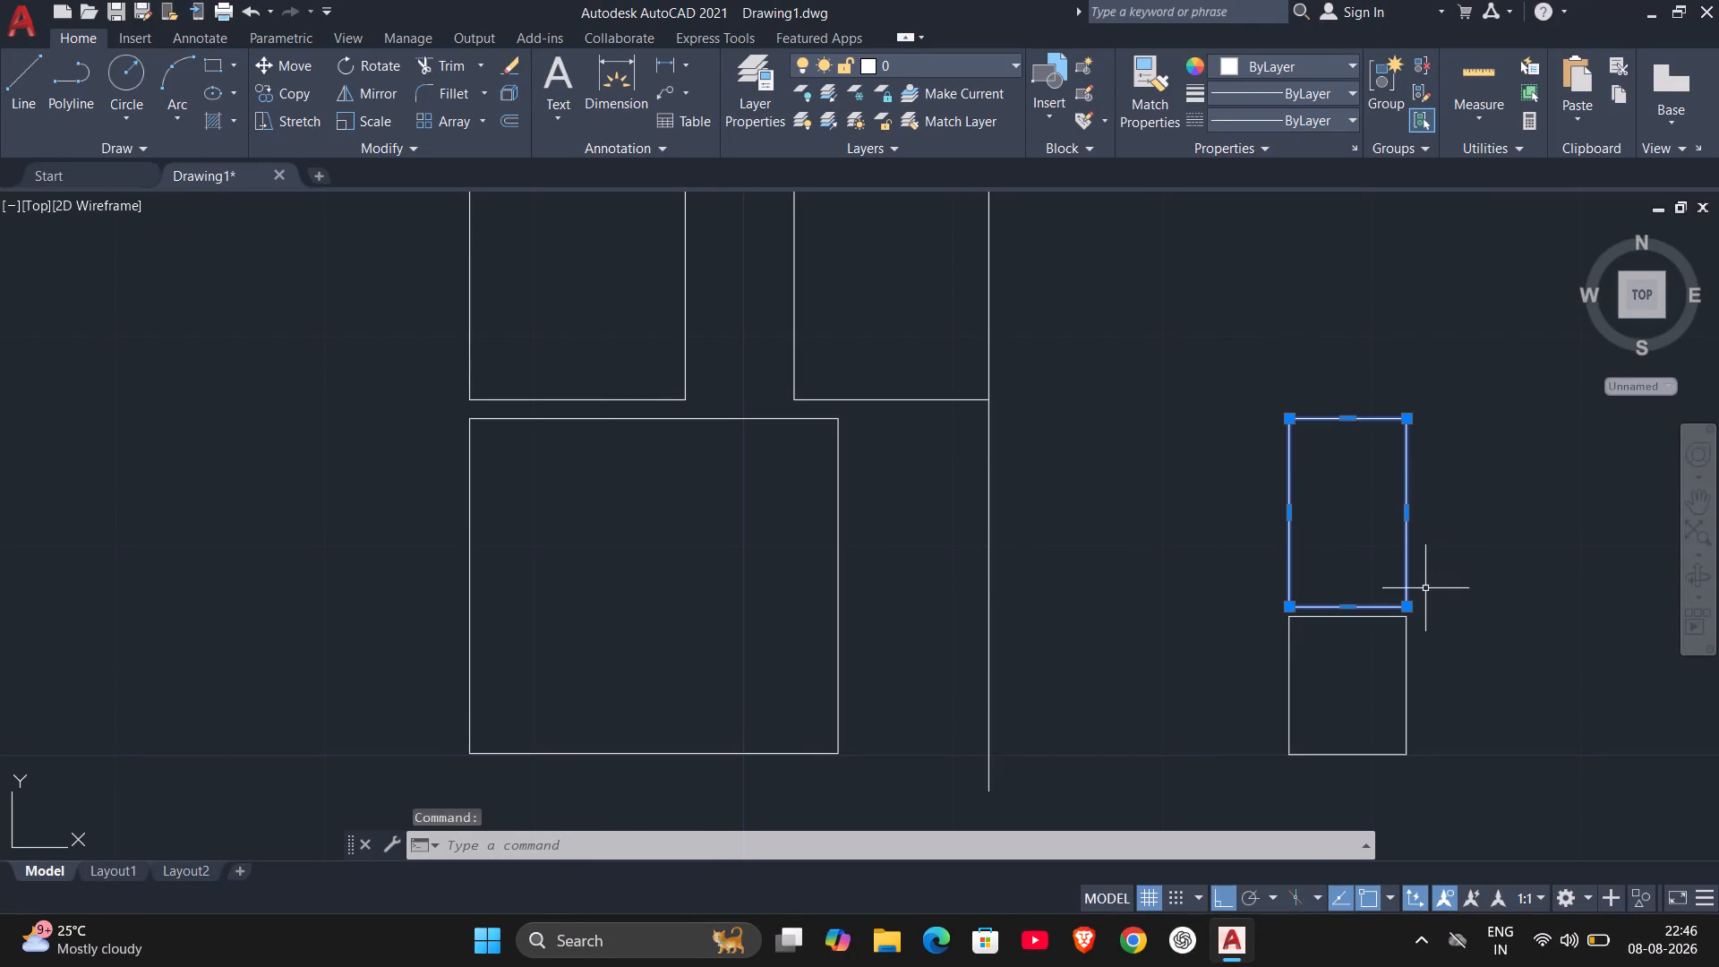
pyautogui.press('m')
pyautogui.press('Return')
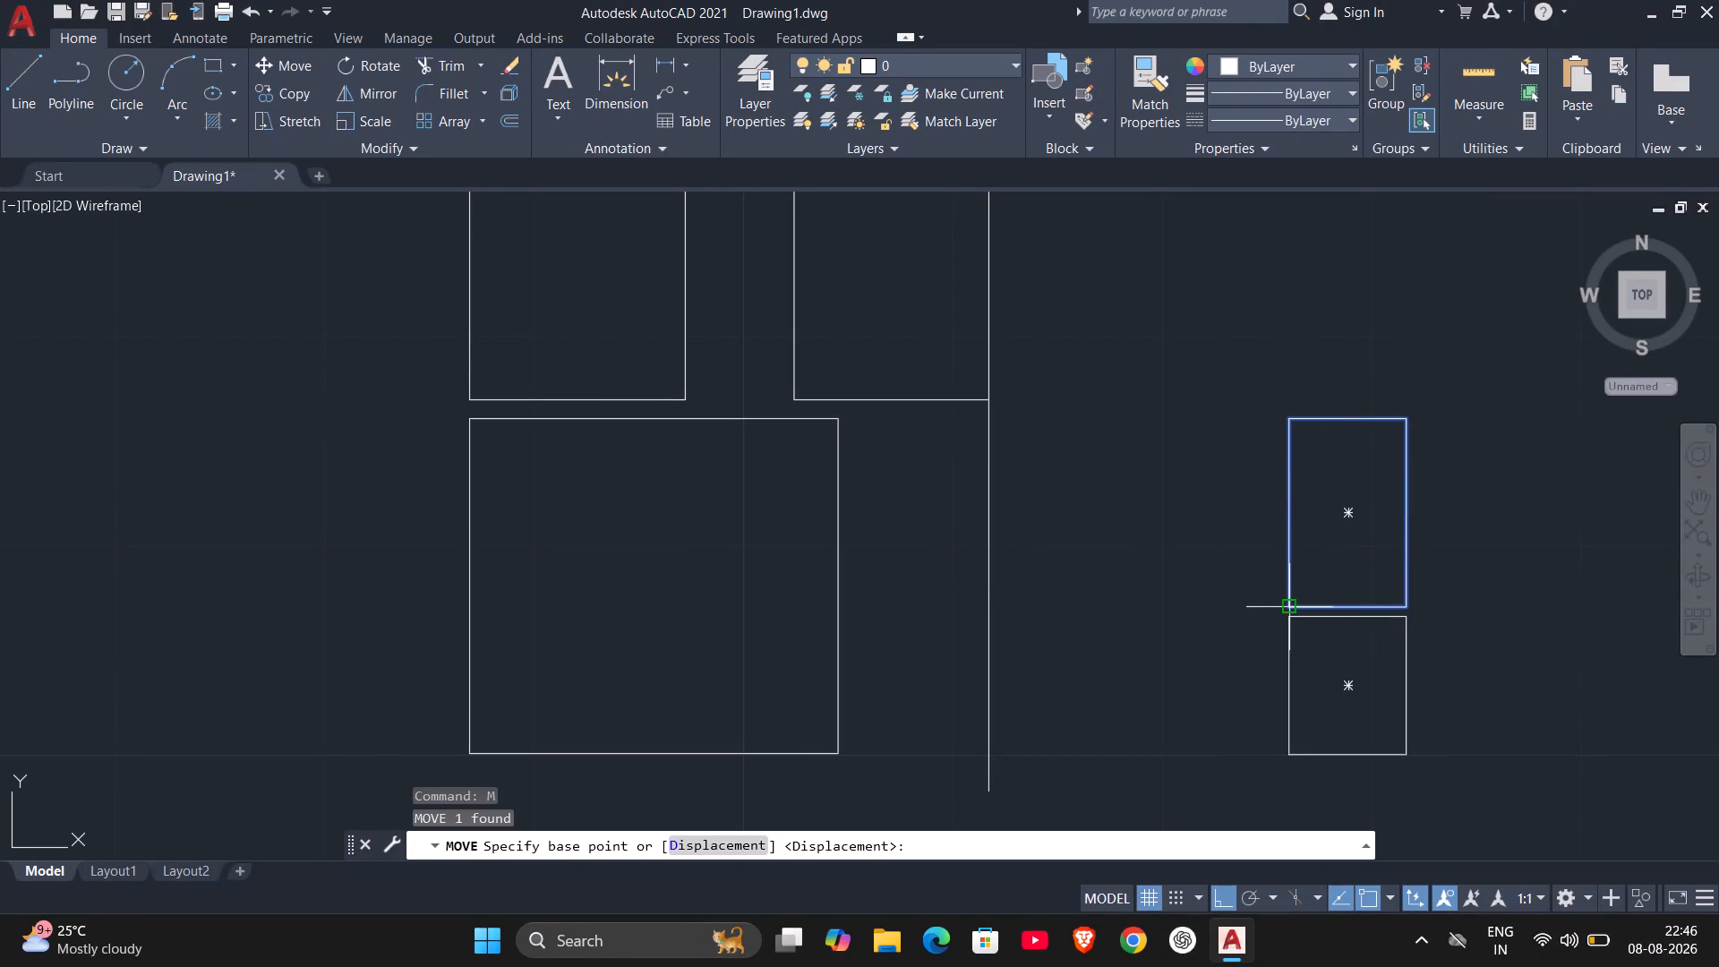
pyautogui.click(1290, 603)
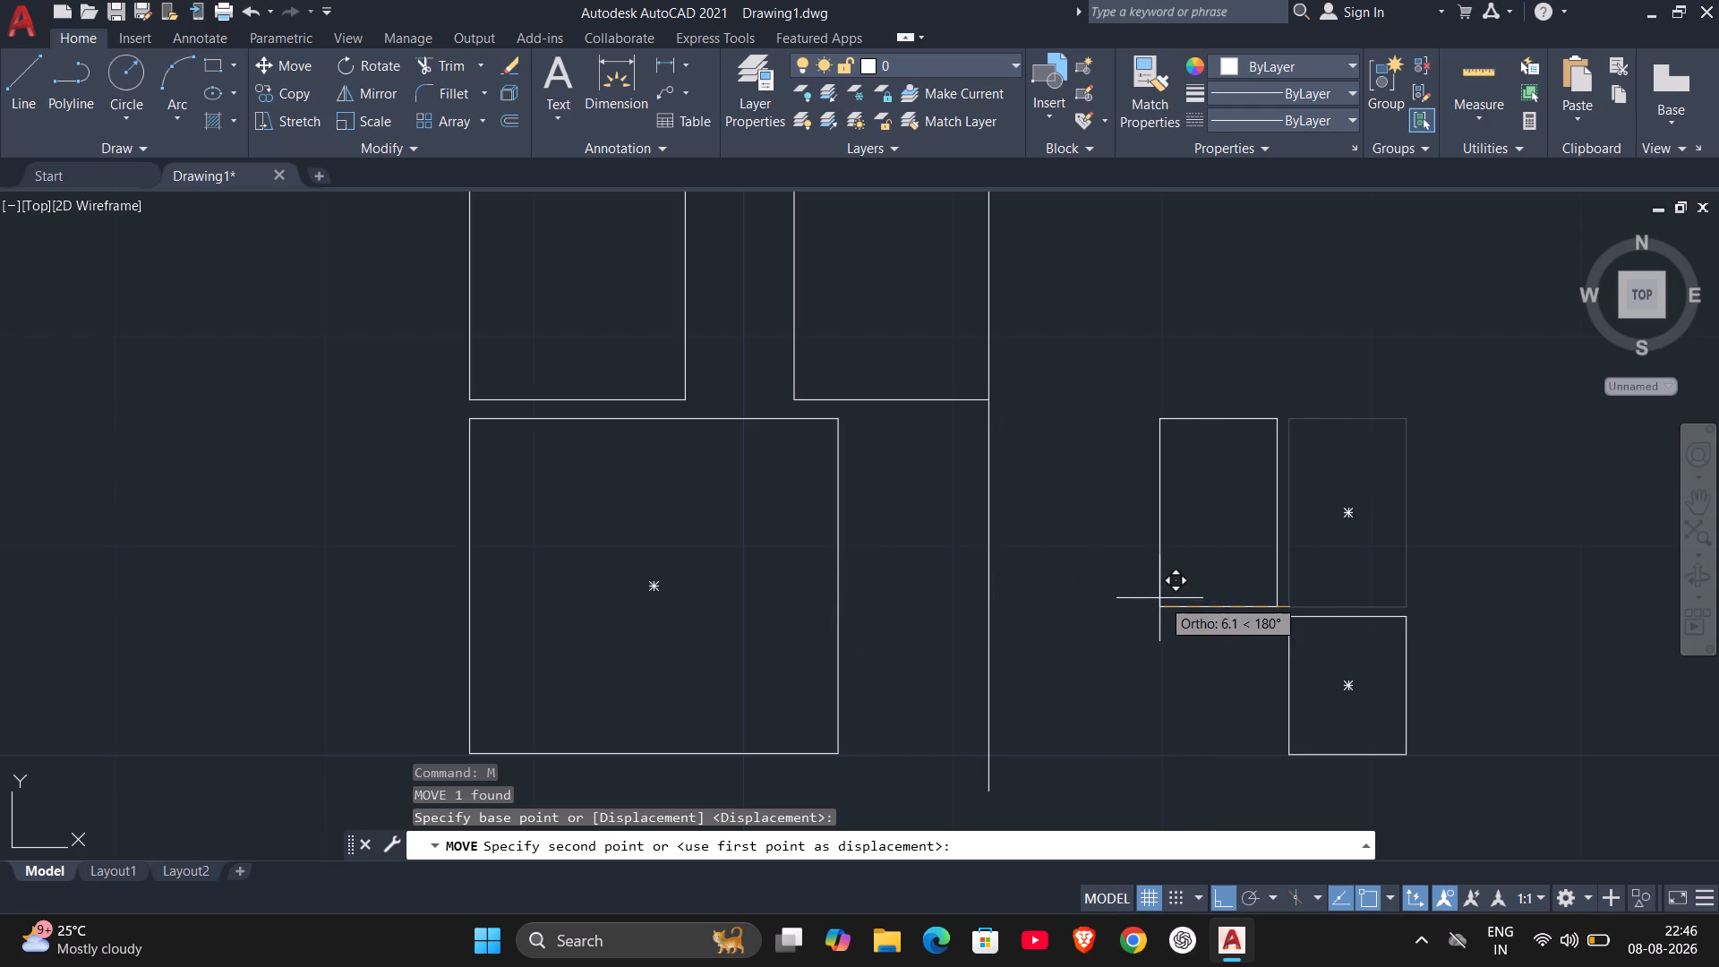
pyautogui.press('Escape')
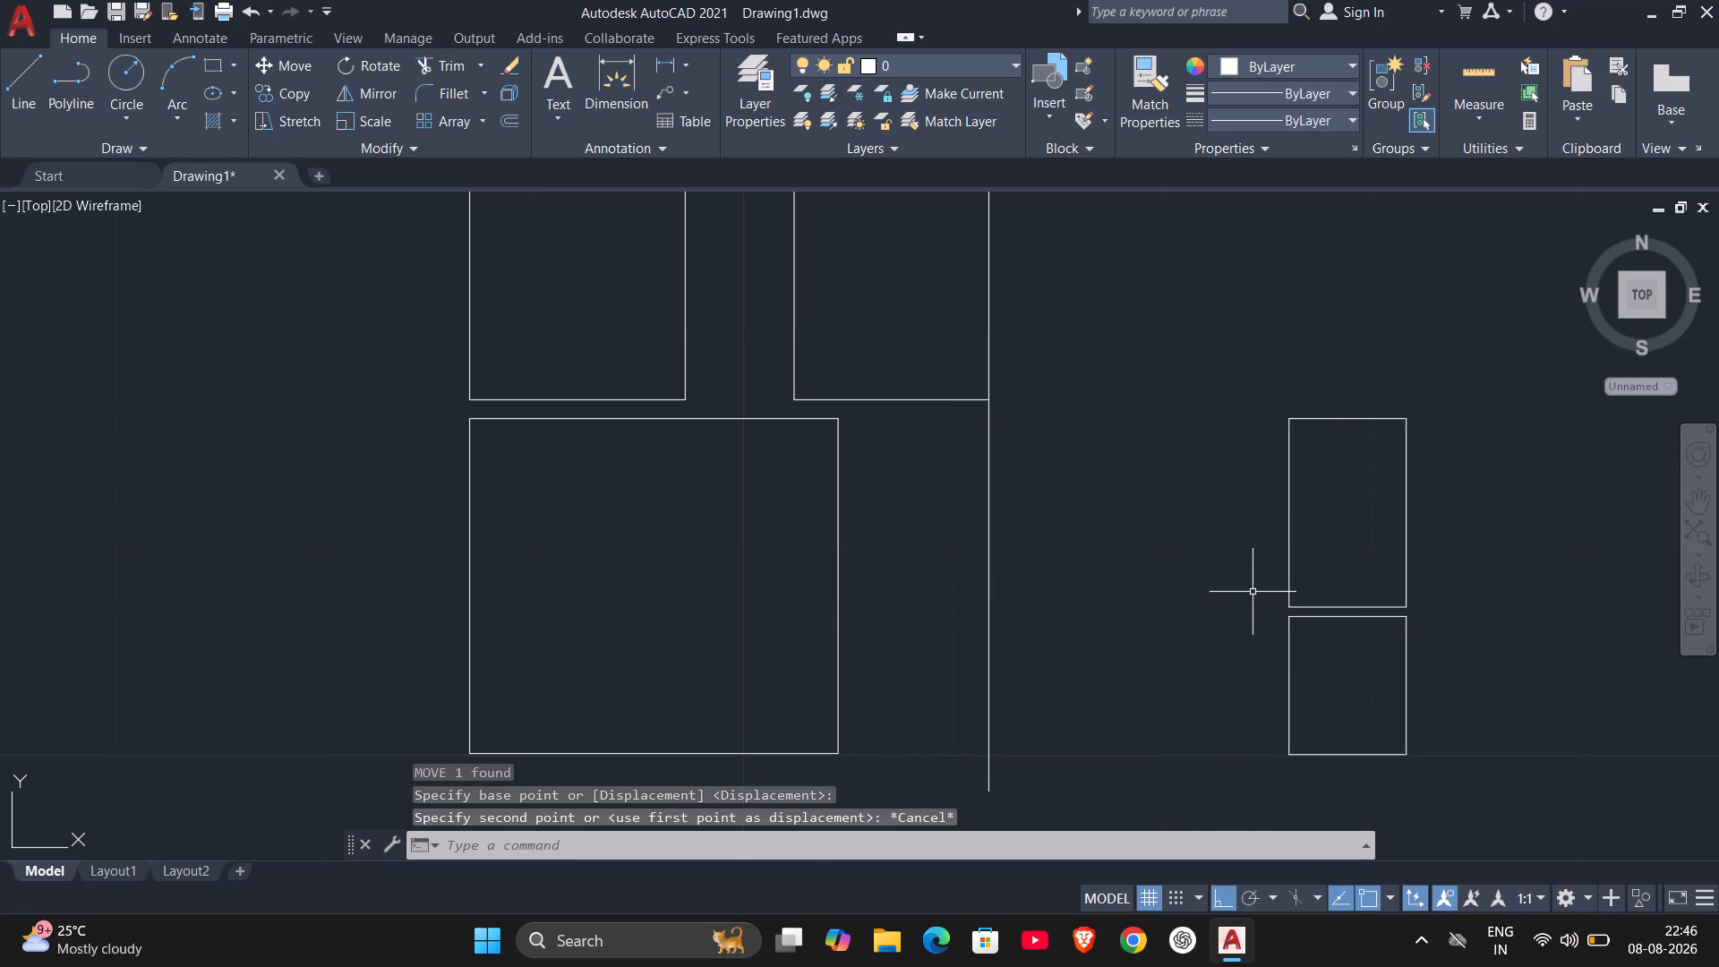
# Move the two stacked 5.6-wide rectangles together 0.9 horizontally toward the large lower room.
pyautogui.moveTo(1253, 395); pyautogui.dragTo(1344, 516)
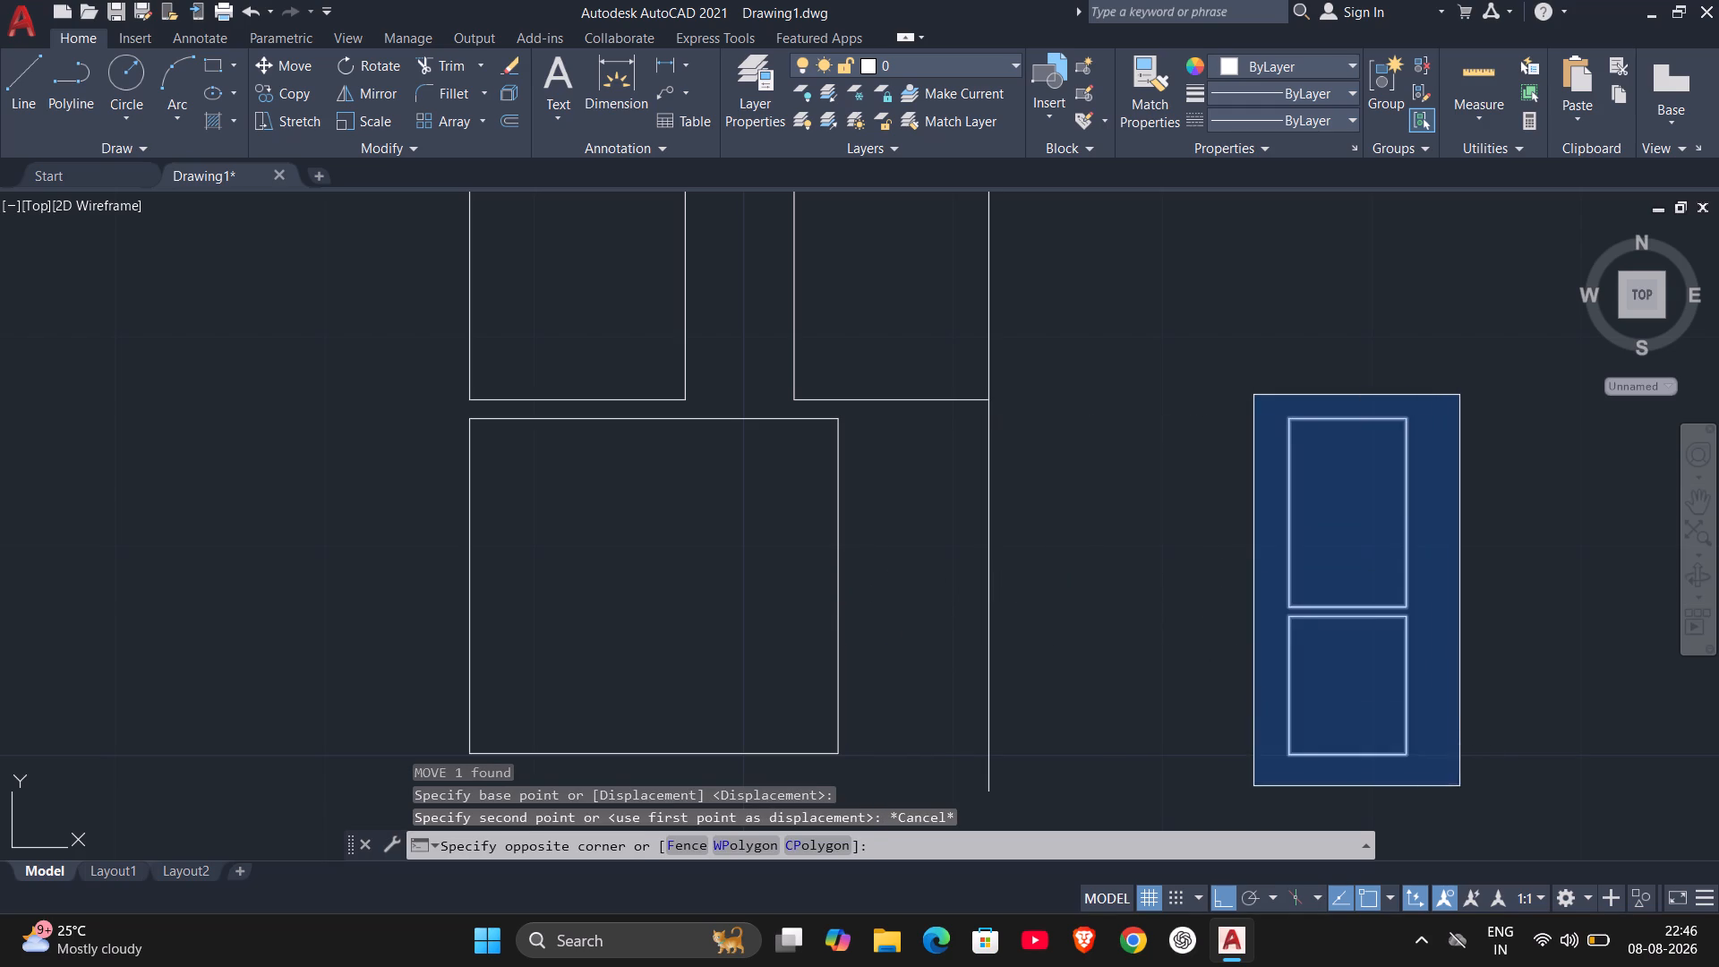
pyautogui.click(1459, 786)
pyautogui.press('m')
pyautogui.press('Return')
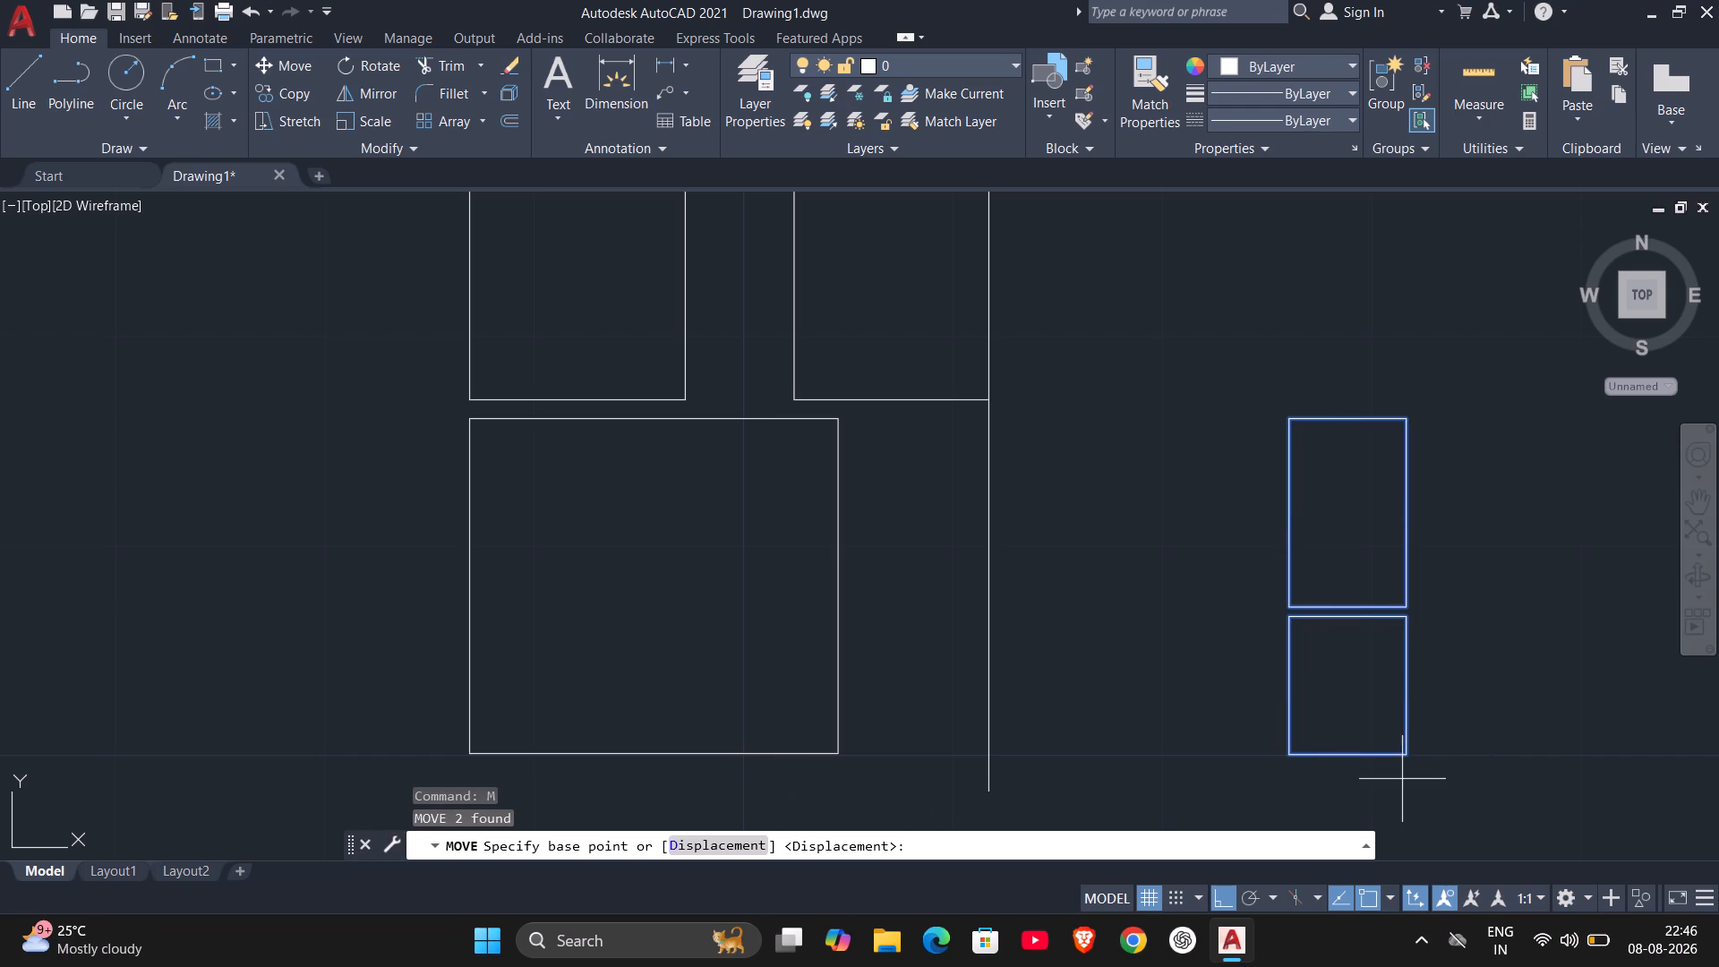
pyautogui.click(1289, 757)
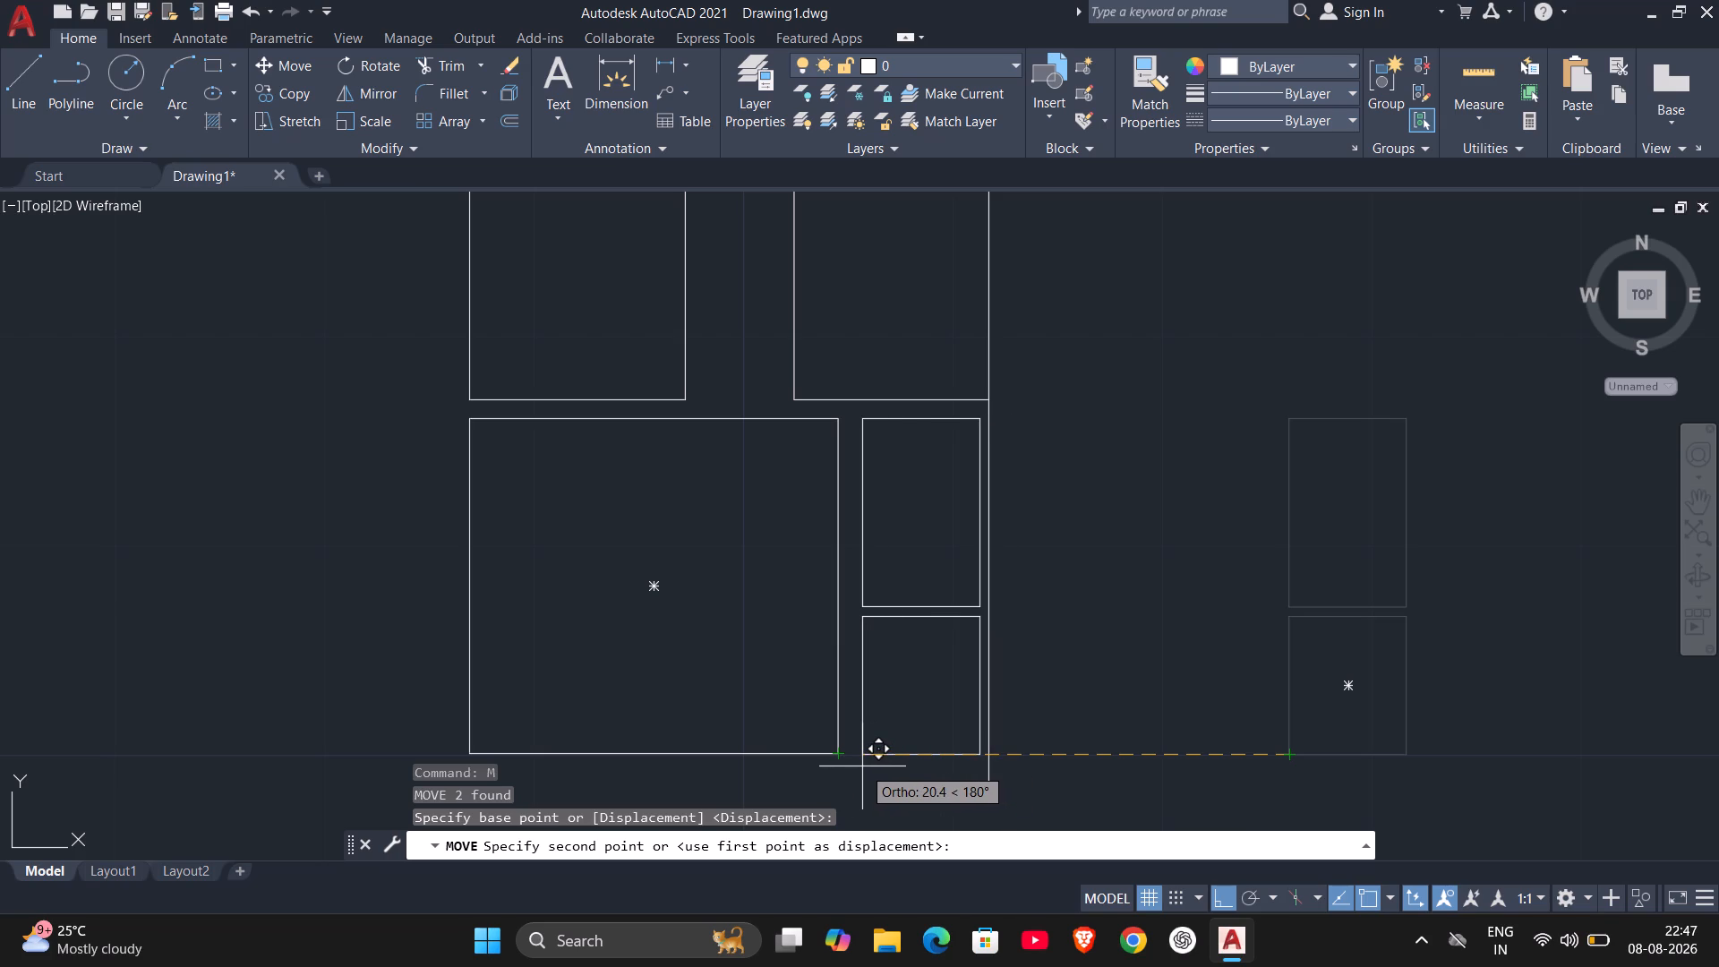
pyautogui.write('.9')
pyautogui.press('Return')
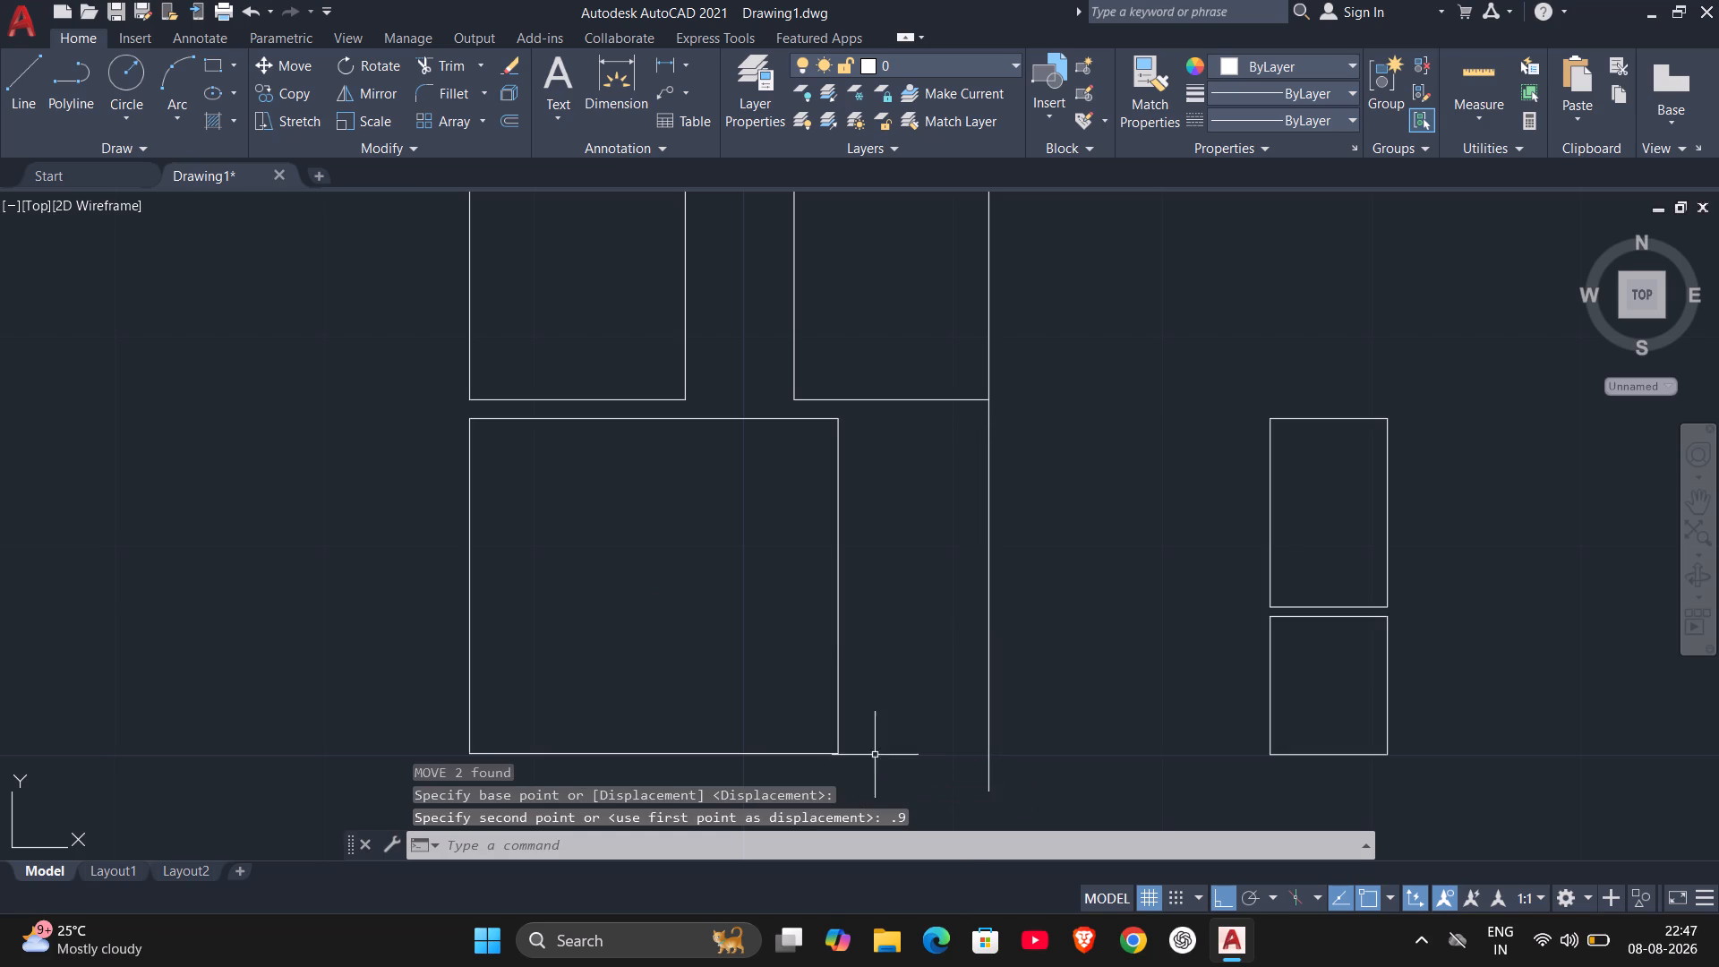
# Move both stacked 5.6-wide rectangles about 19.9 west, between the large lower room and the long vertical line.
pyautogui.moveTo(1205, 380); pyautogui.dragTo(1210, 390)
pyautogui.click(1435, 795)
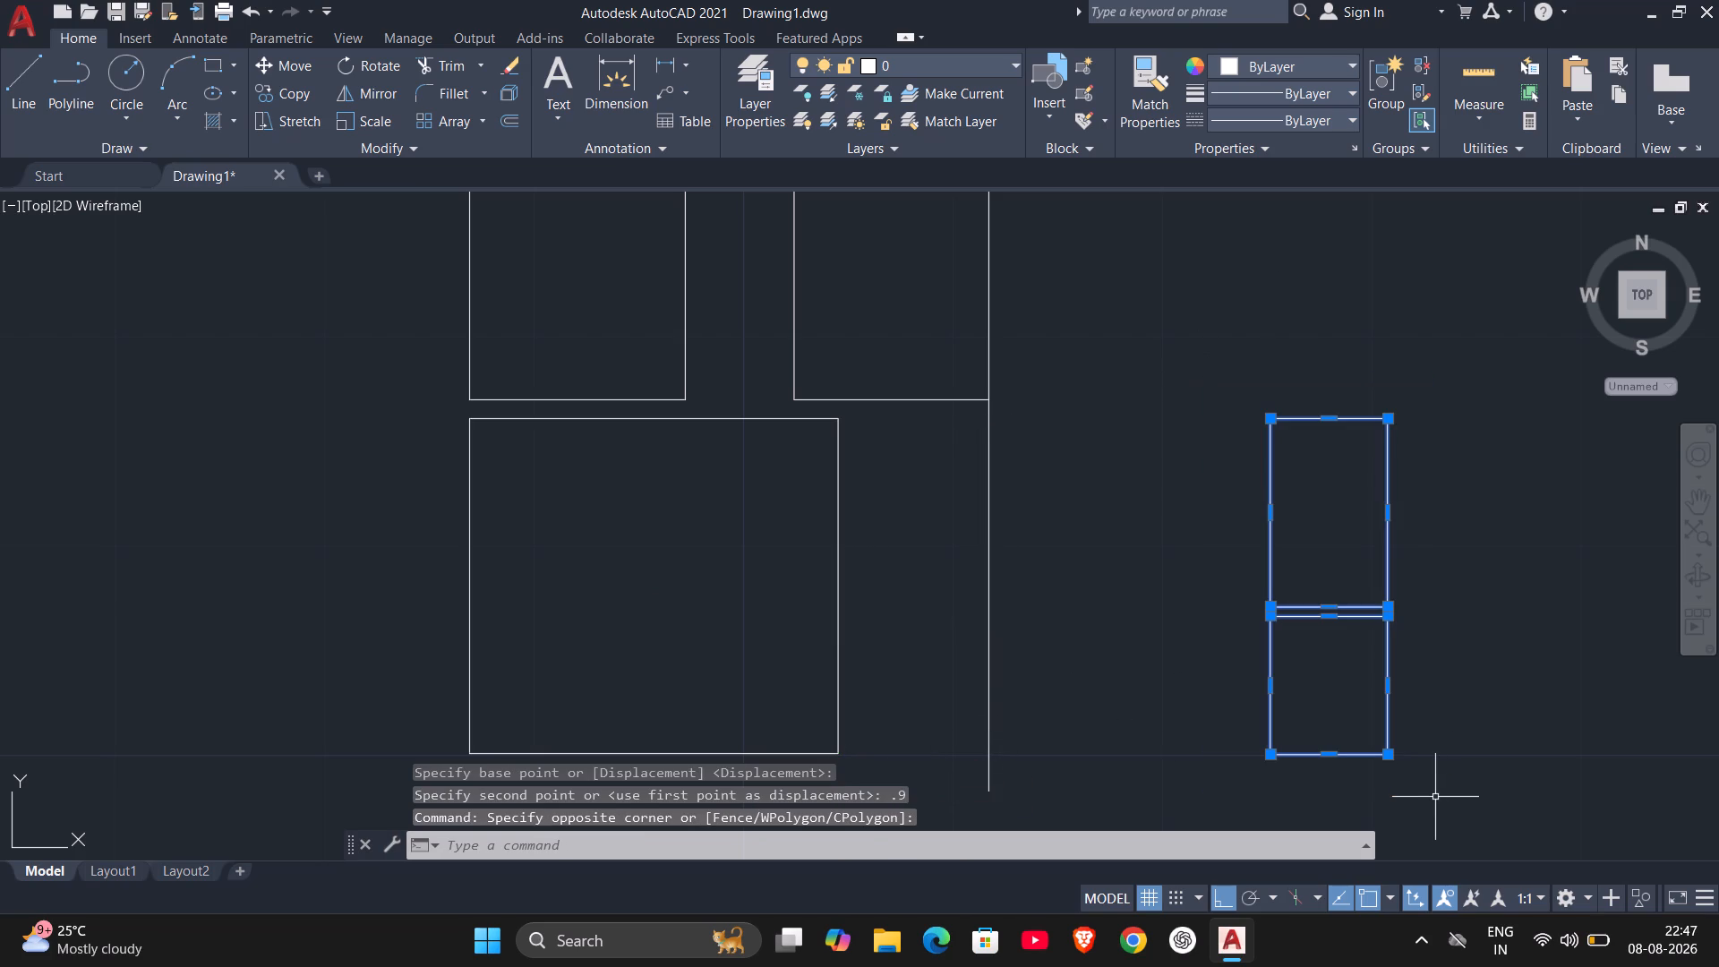
pyautogui.press('m')
pyautogui.press('Return')
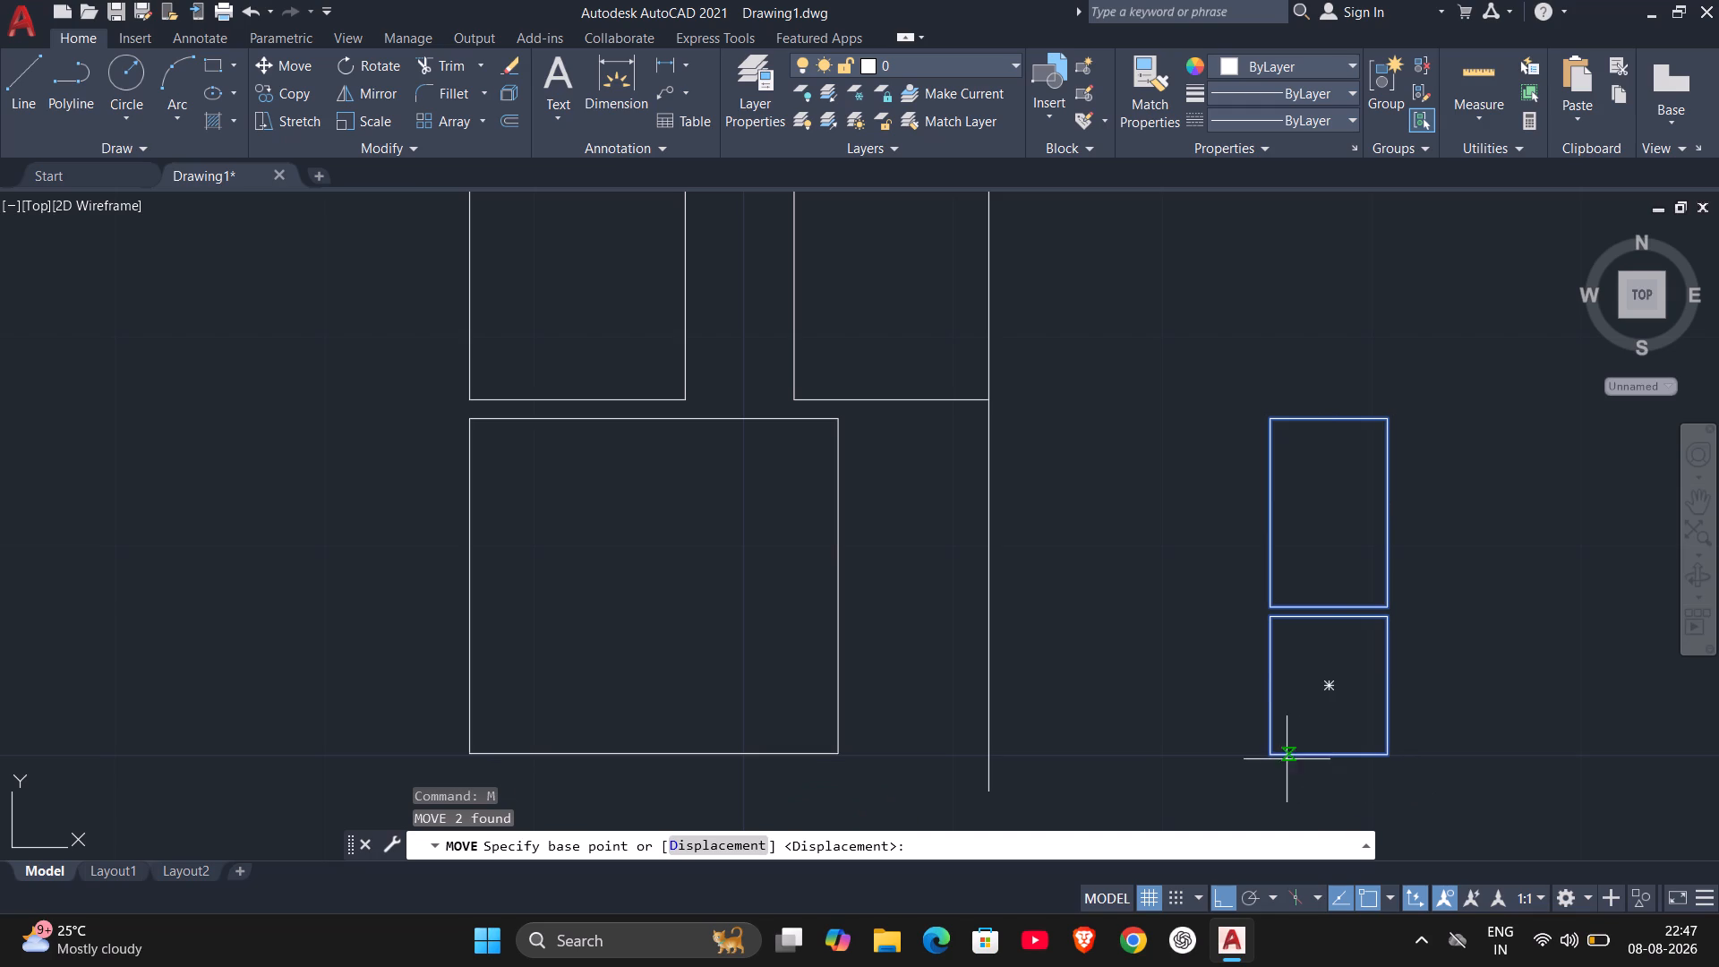
pyautogui.click(1271, 758)
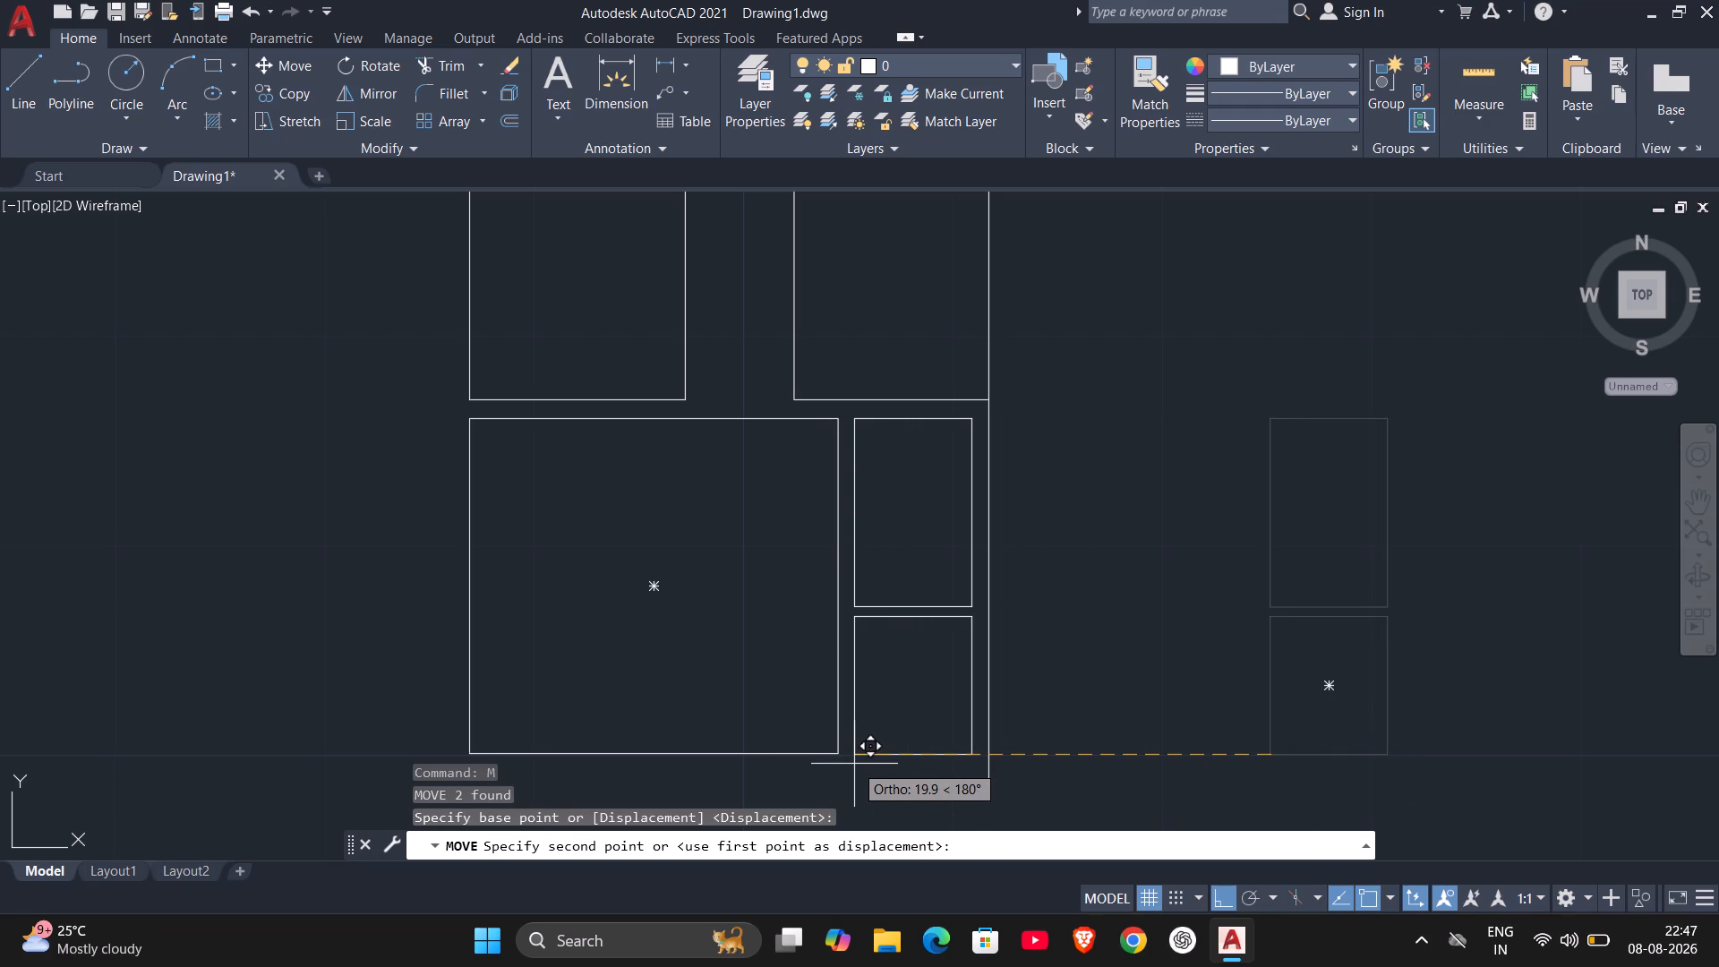
pyautogui.click(854, 764)
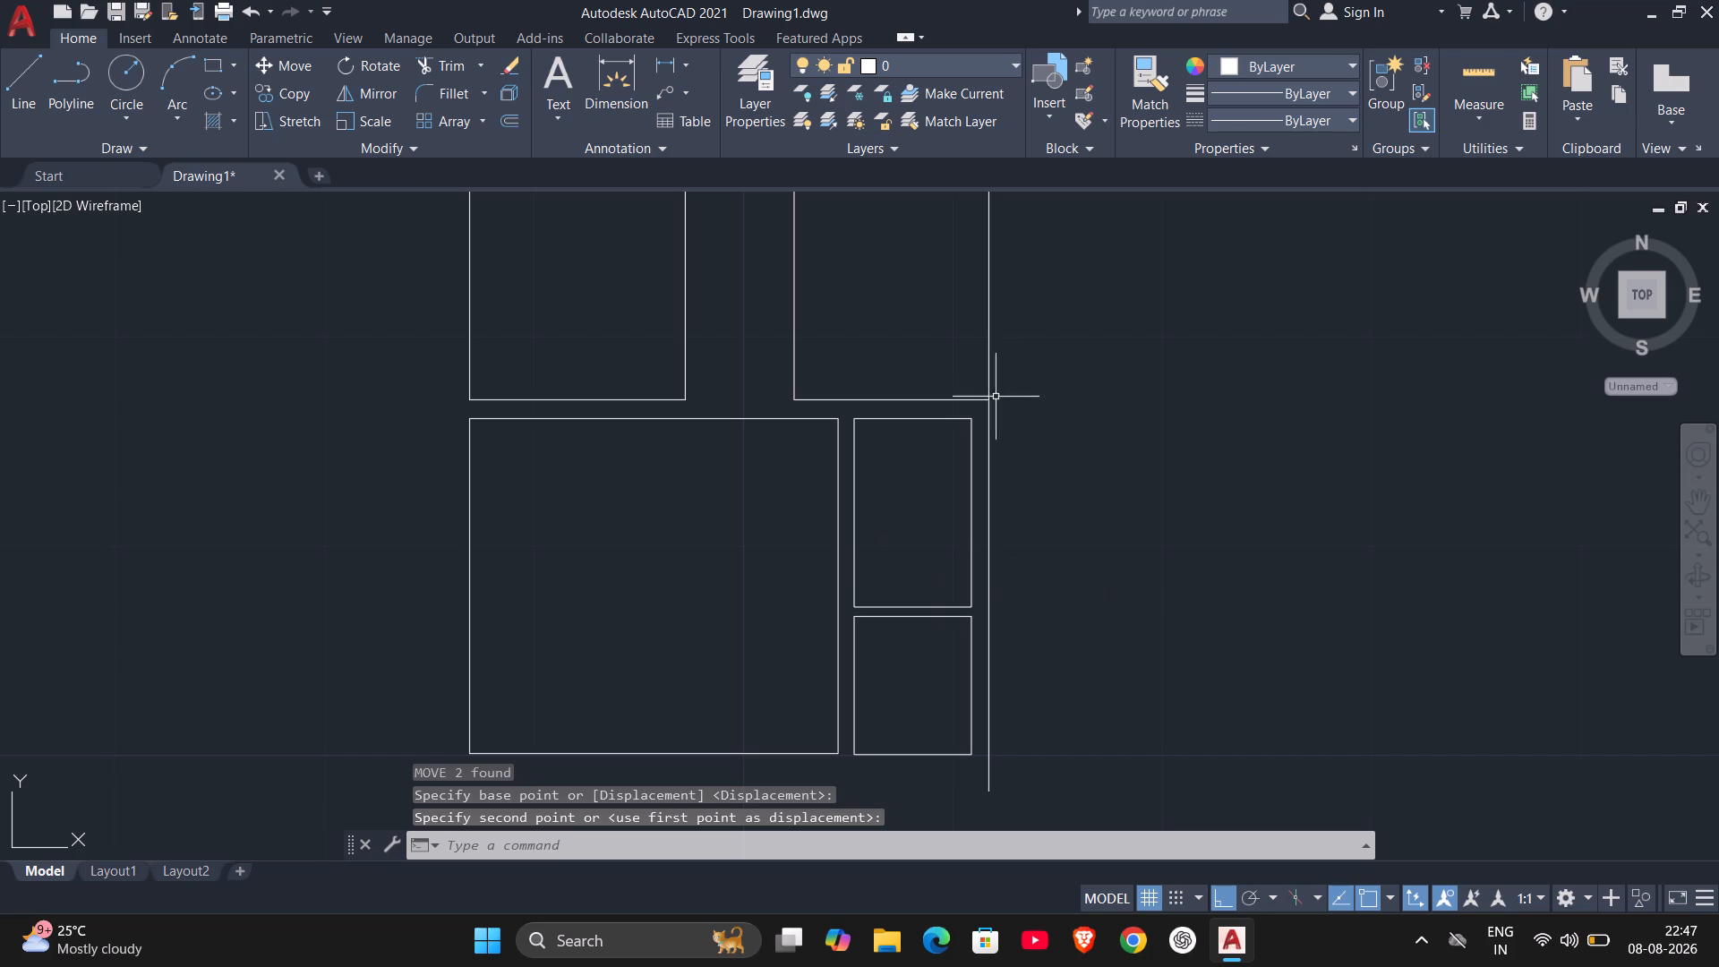
# Measure the width and height of the upper 5.6-wide rectangle with the quick measuring tool.
pyautogui.click(1469, 66)
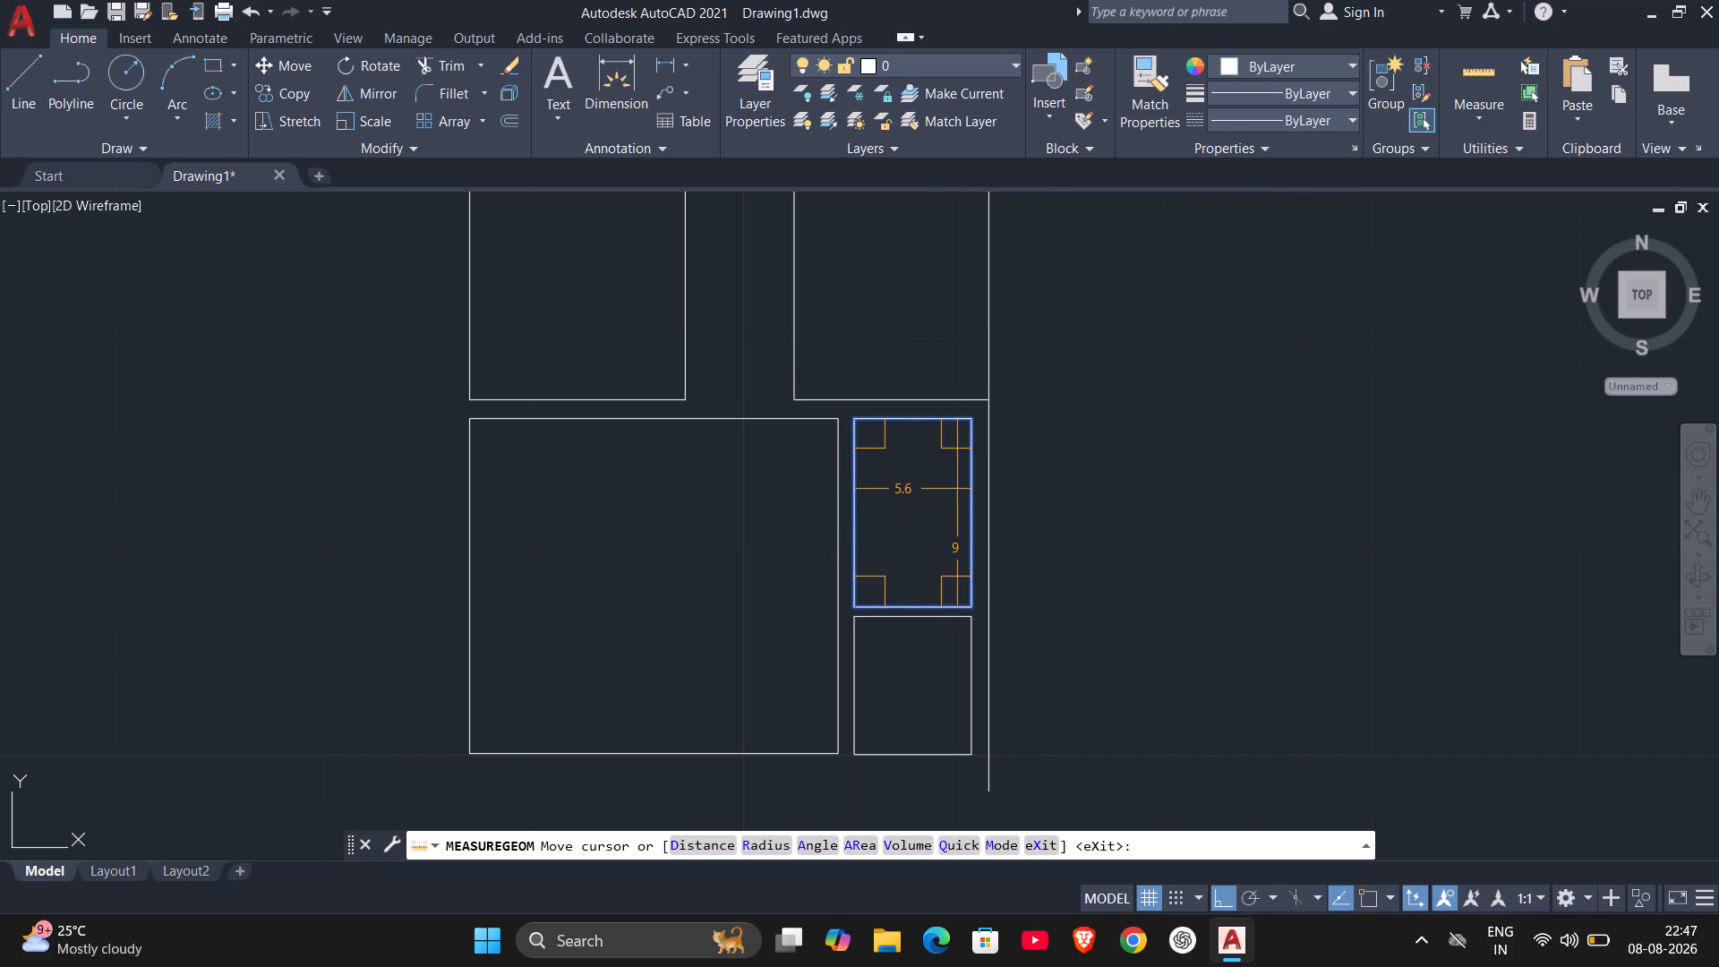
pyautogui.press('Escape')
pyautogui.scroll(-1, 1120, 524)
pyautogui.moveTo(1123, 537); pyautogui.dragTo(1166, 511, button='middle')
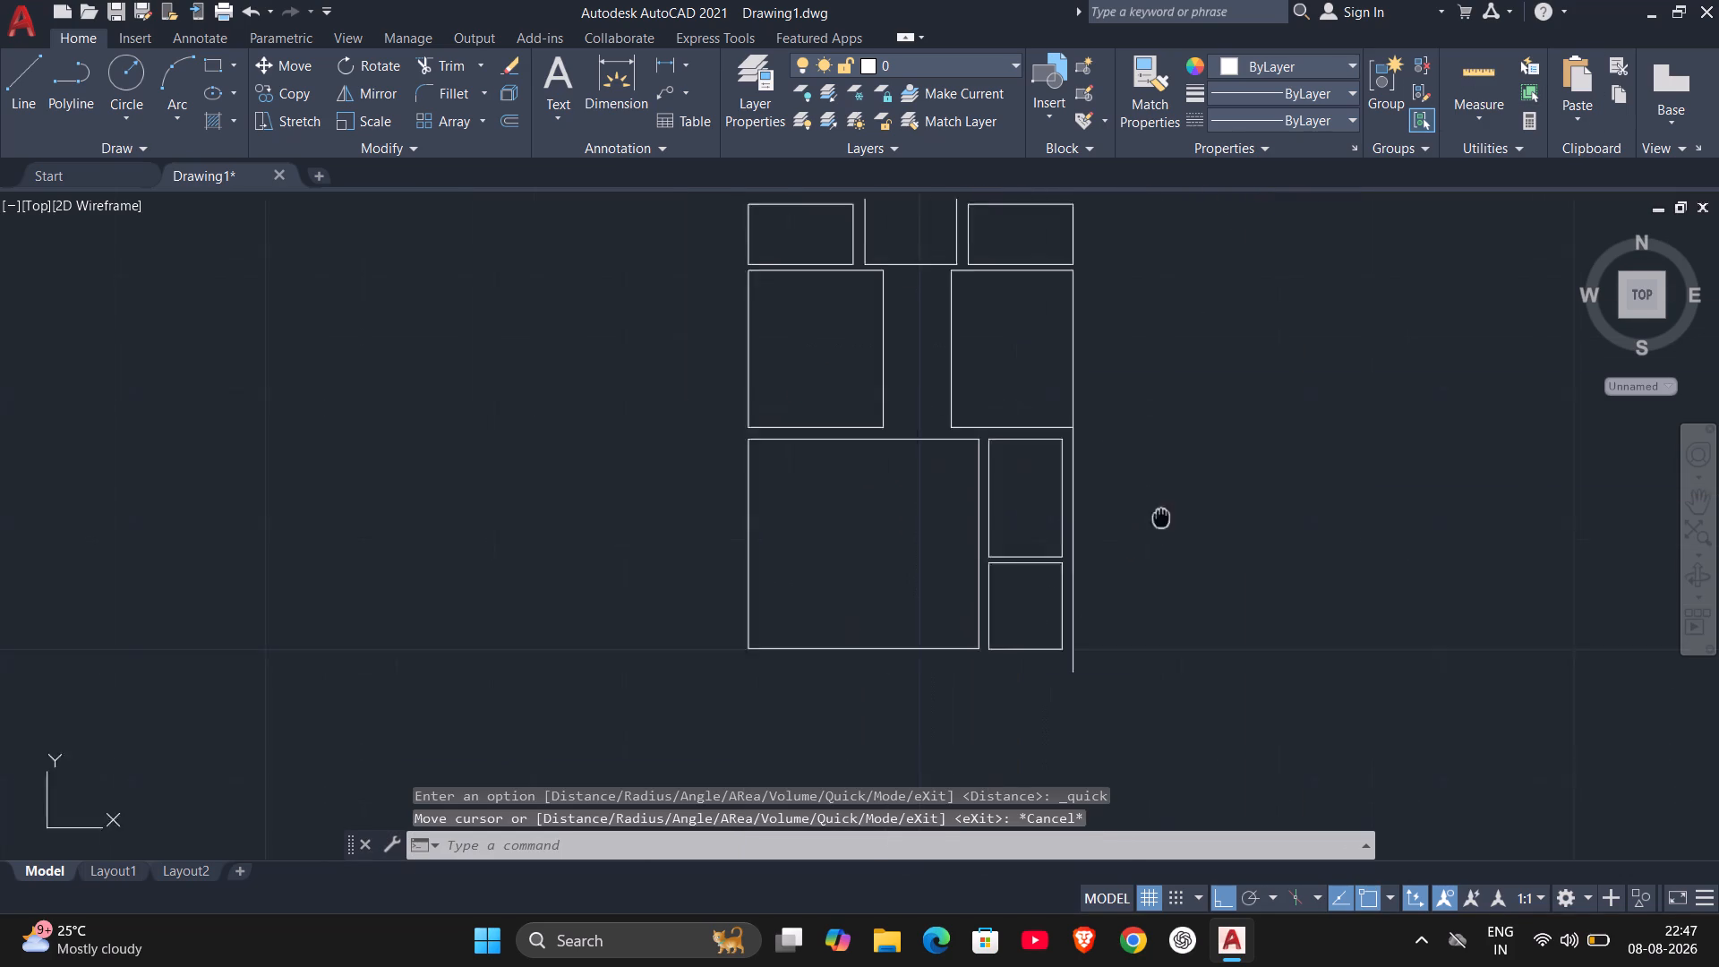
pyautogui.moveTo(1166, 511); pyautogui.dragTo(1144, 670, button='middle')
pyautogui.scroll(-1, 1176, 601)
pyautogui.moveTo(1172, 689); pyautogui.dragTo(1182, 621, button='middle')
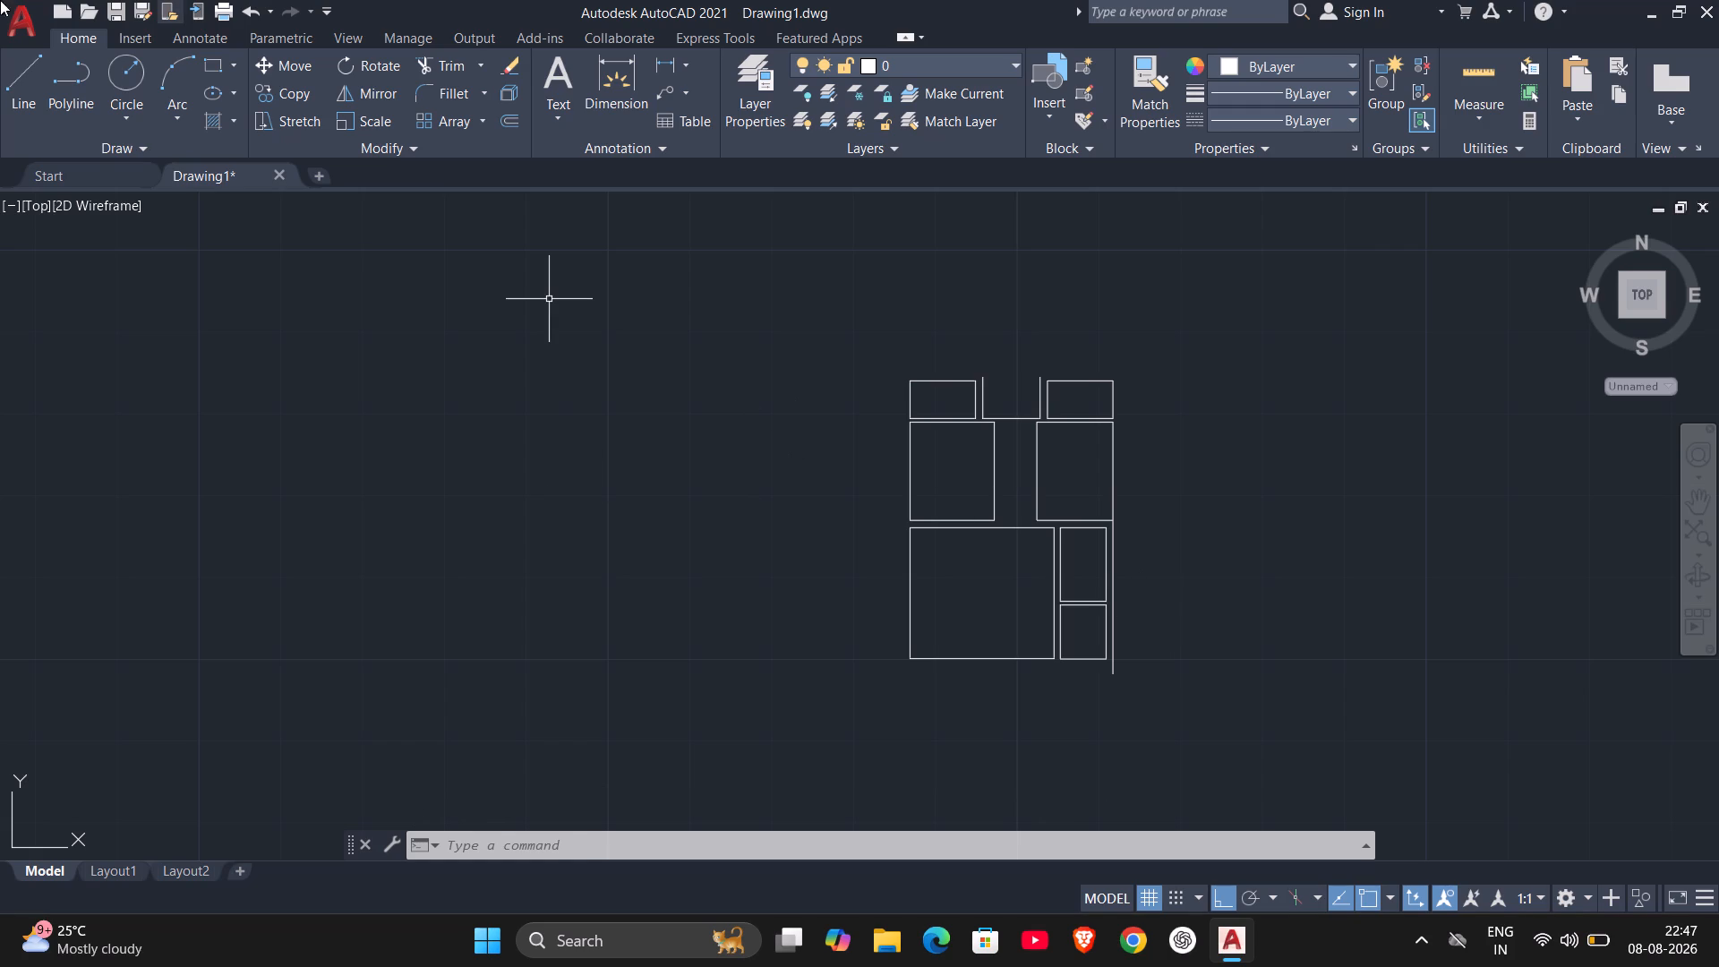
# Preview the saved drawings in the Documents folder and open PLAN 33.
pyautogui.click(31, 31)
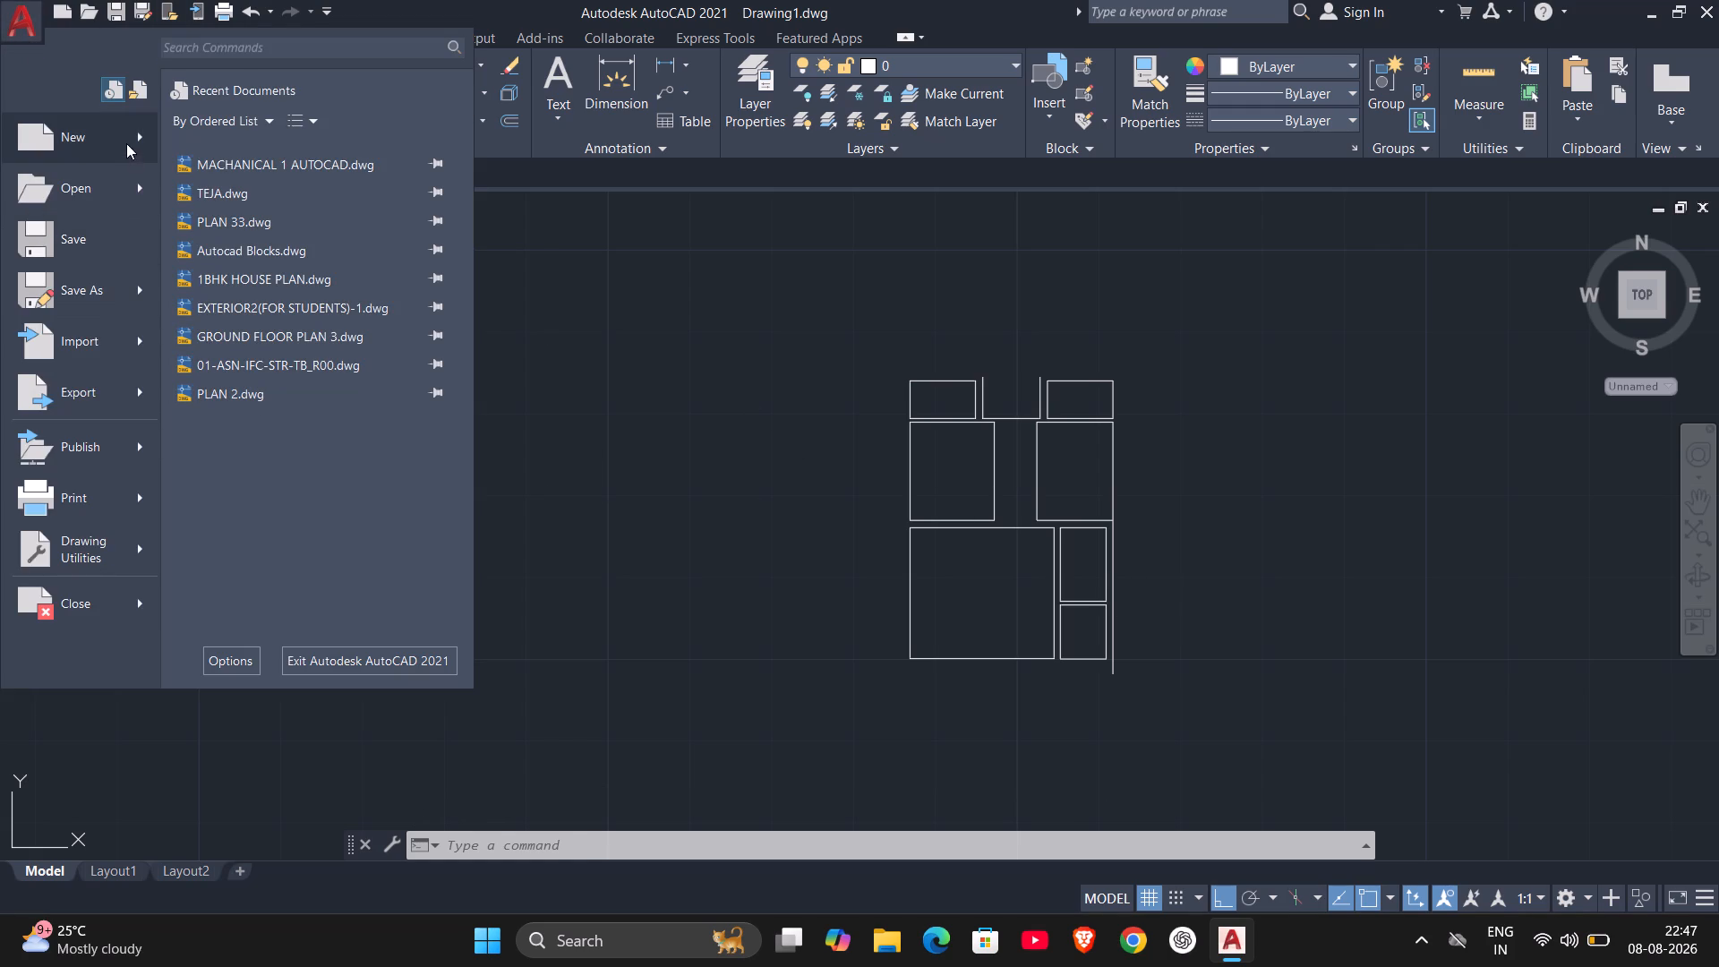
pyautogui.click(111, 192)
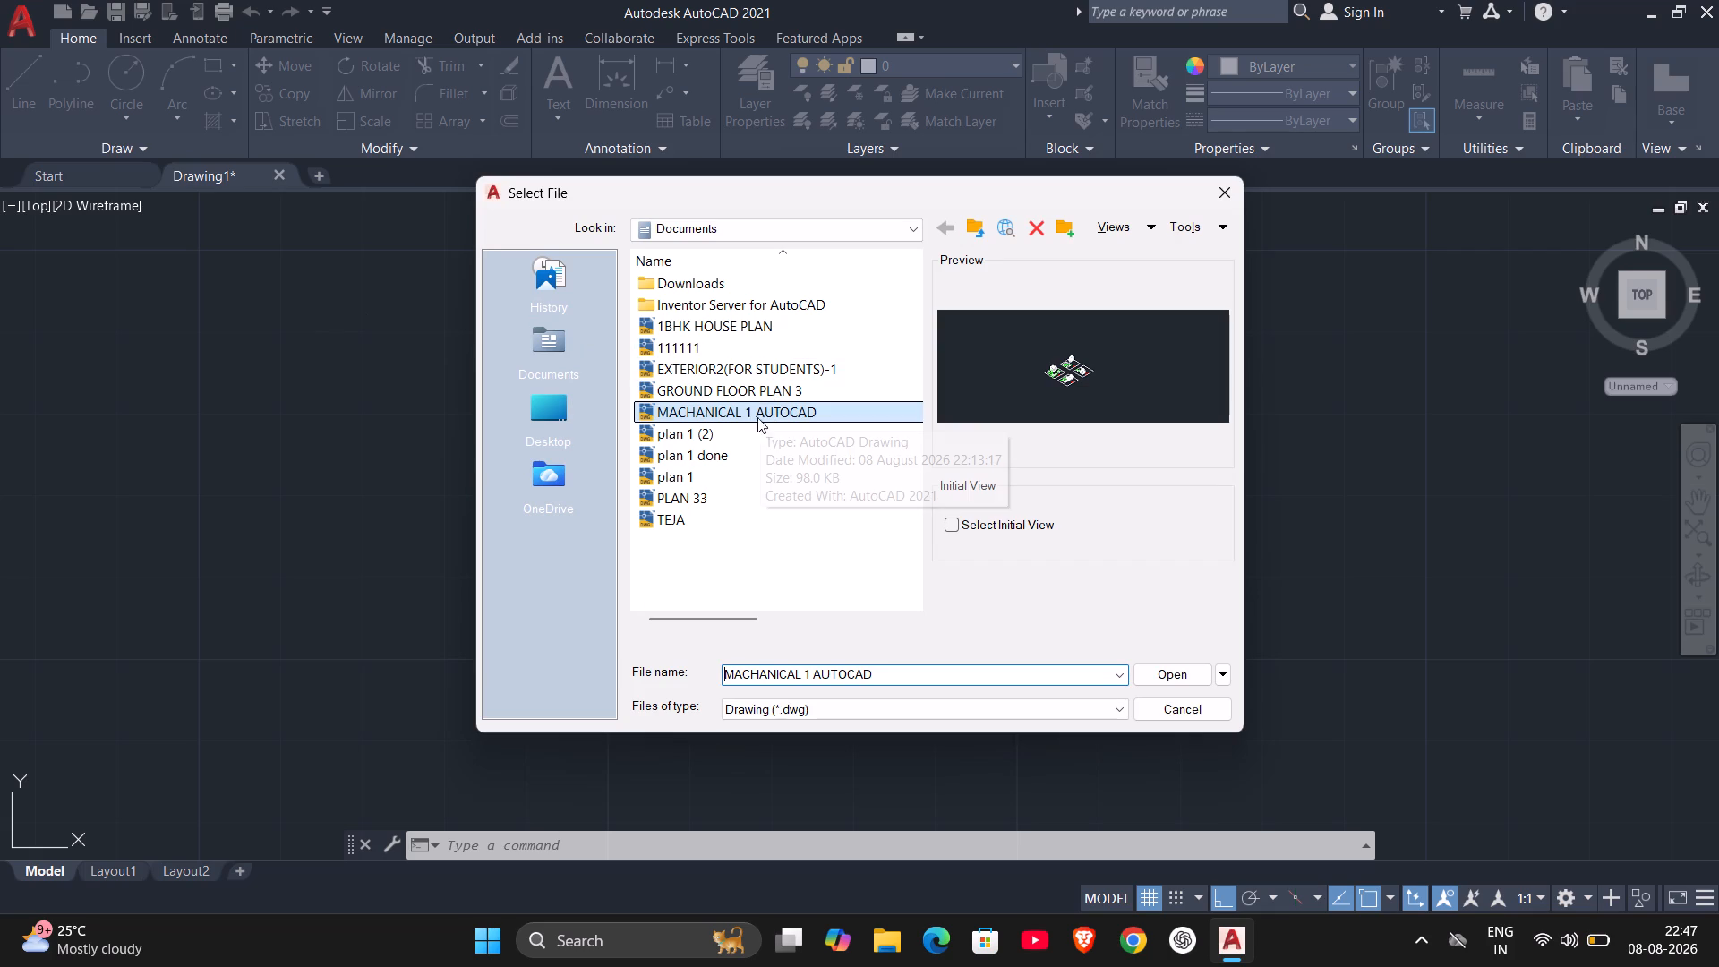
pyautogui.click(730, 388)
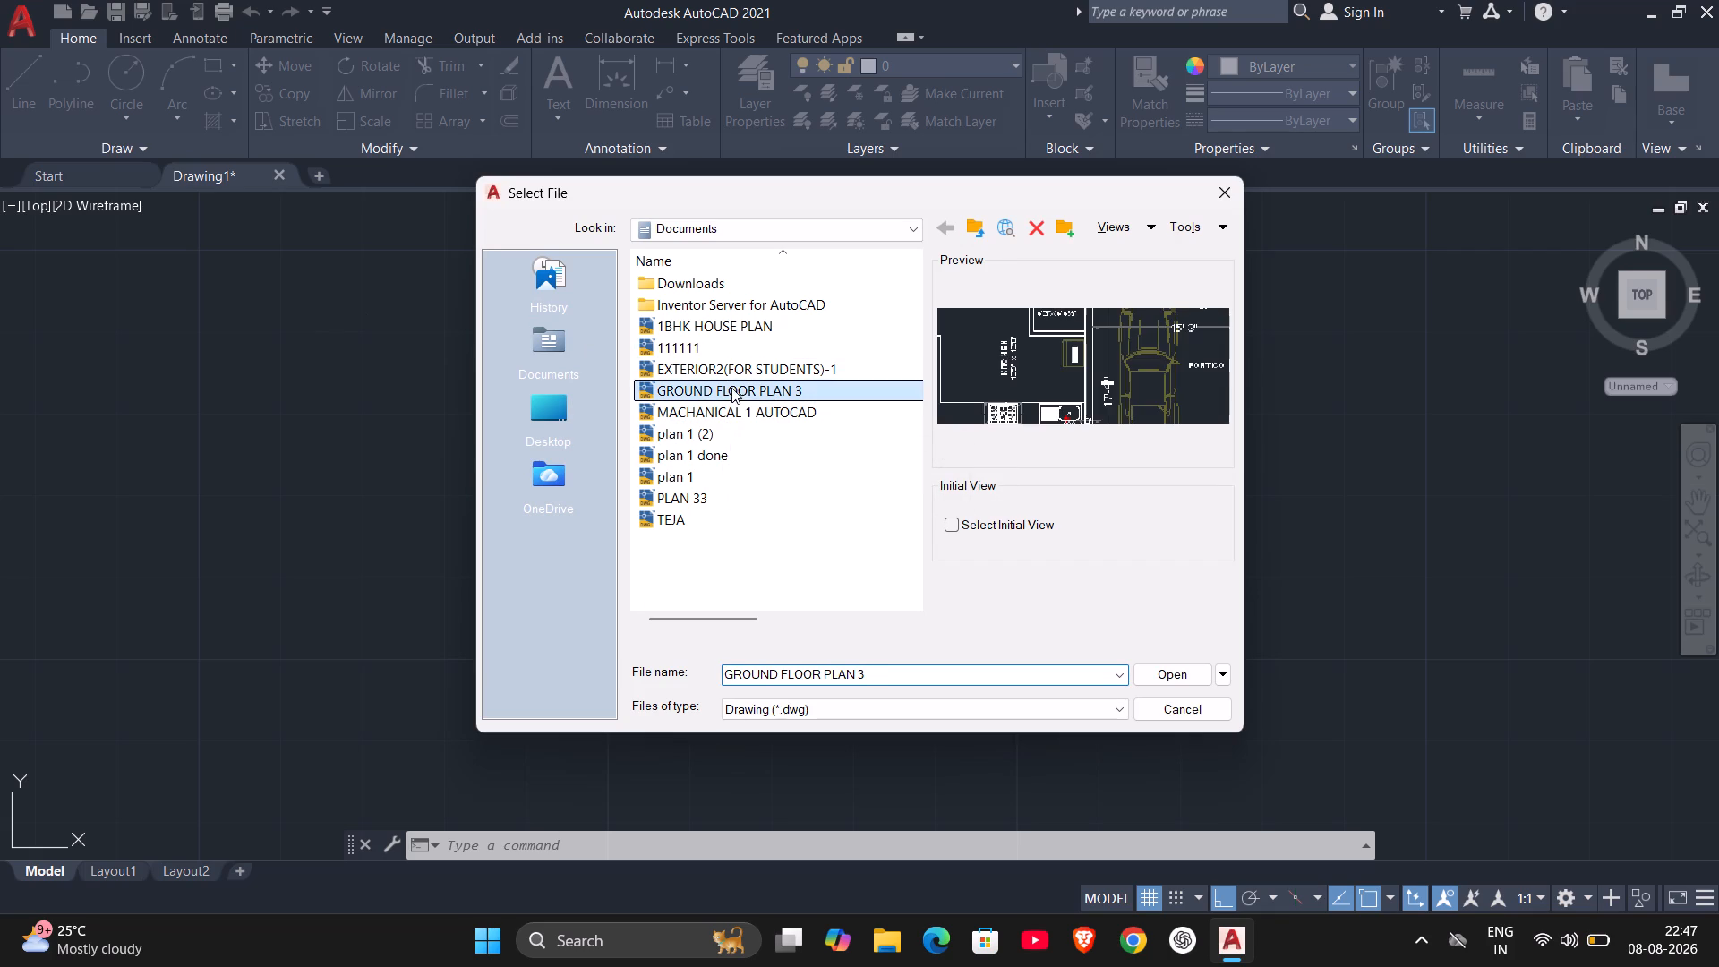
pyautogui.click(761, 358)
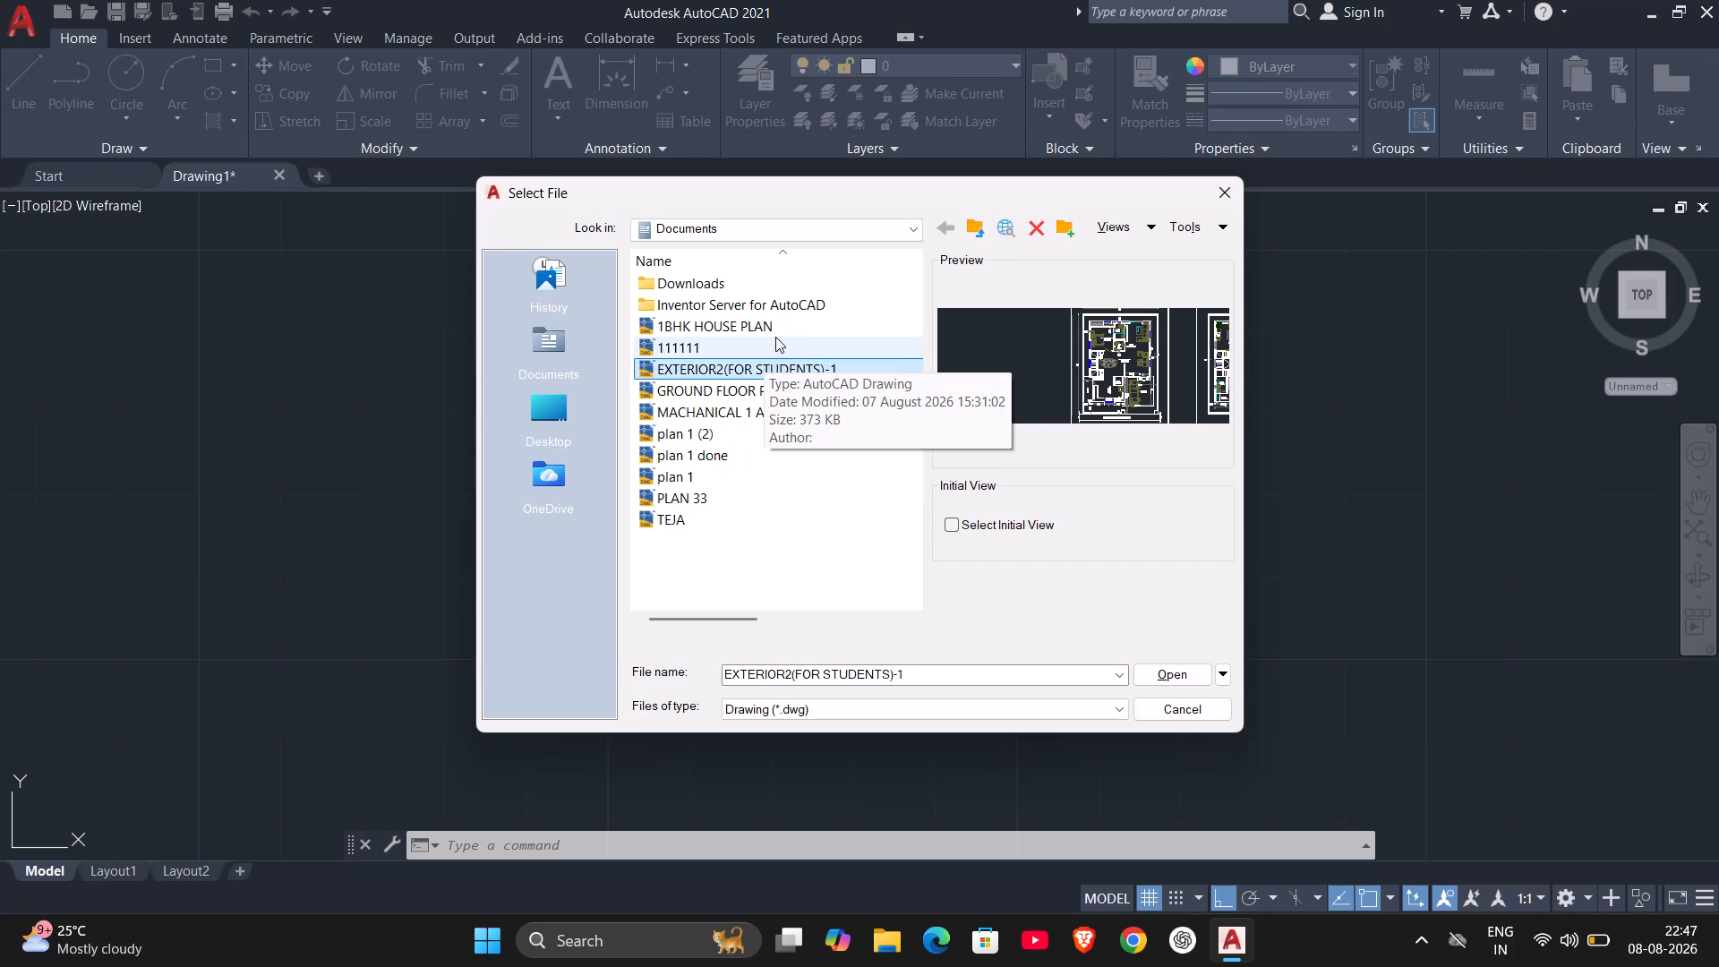
pyautogui.click(775, 337)
pyautogui.click(780, 326)
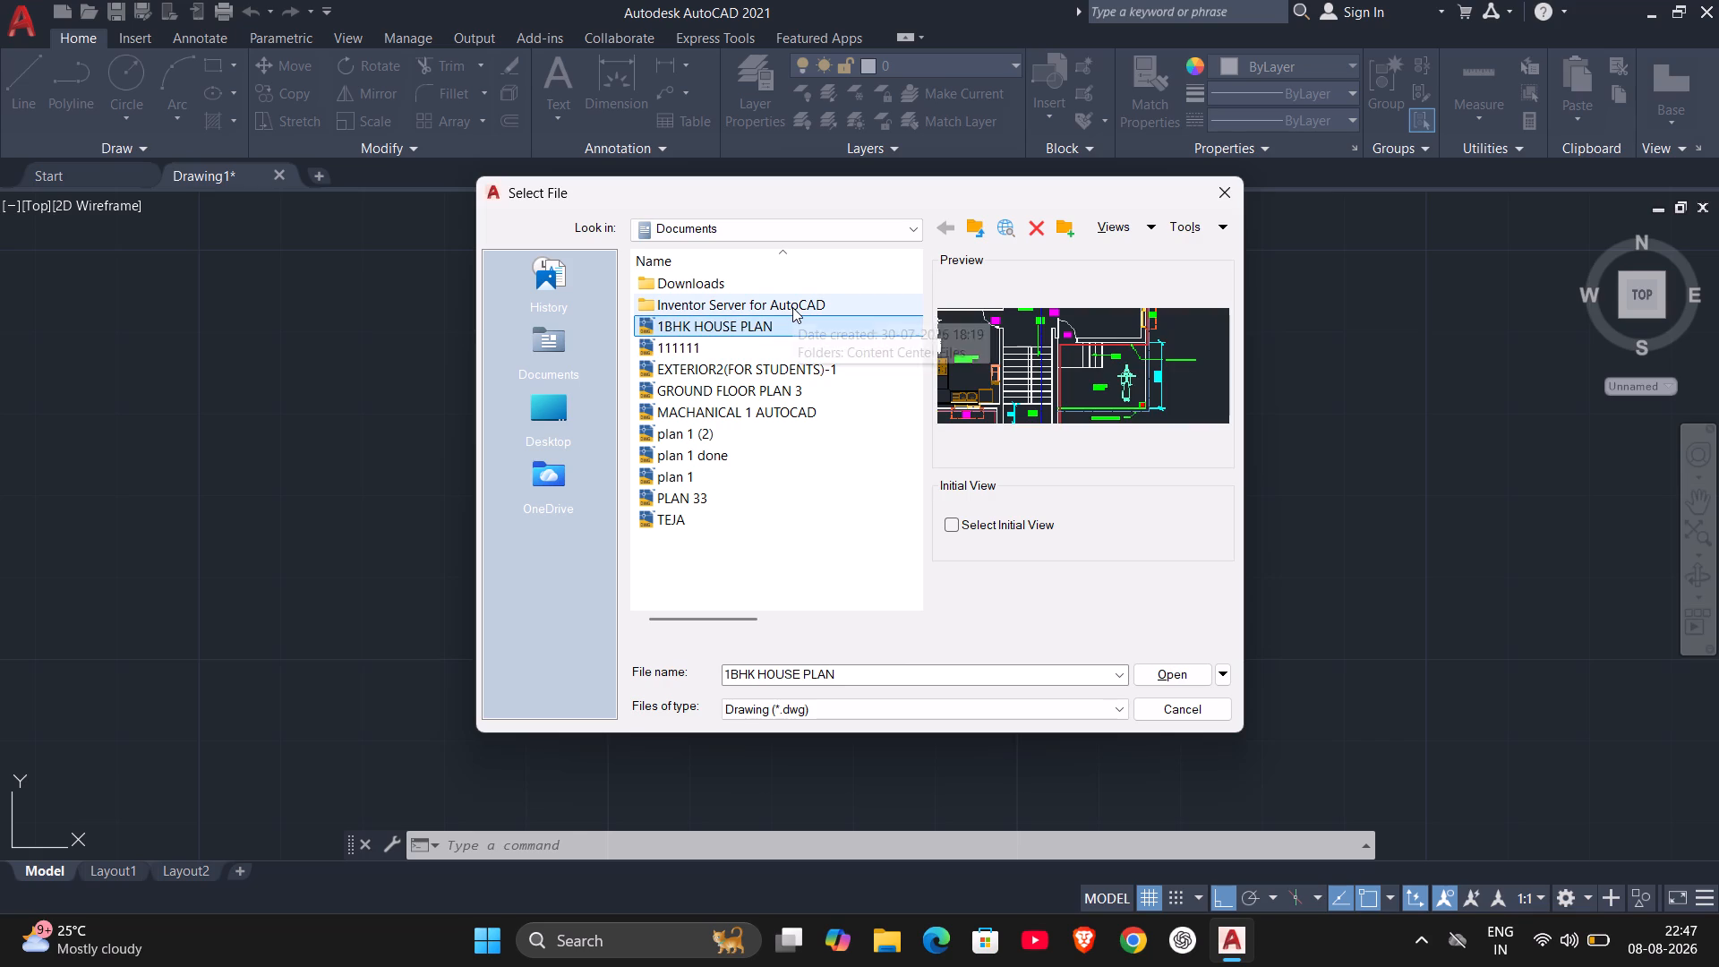
pyautogui.click(792, 307)
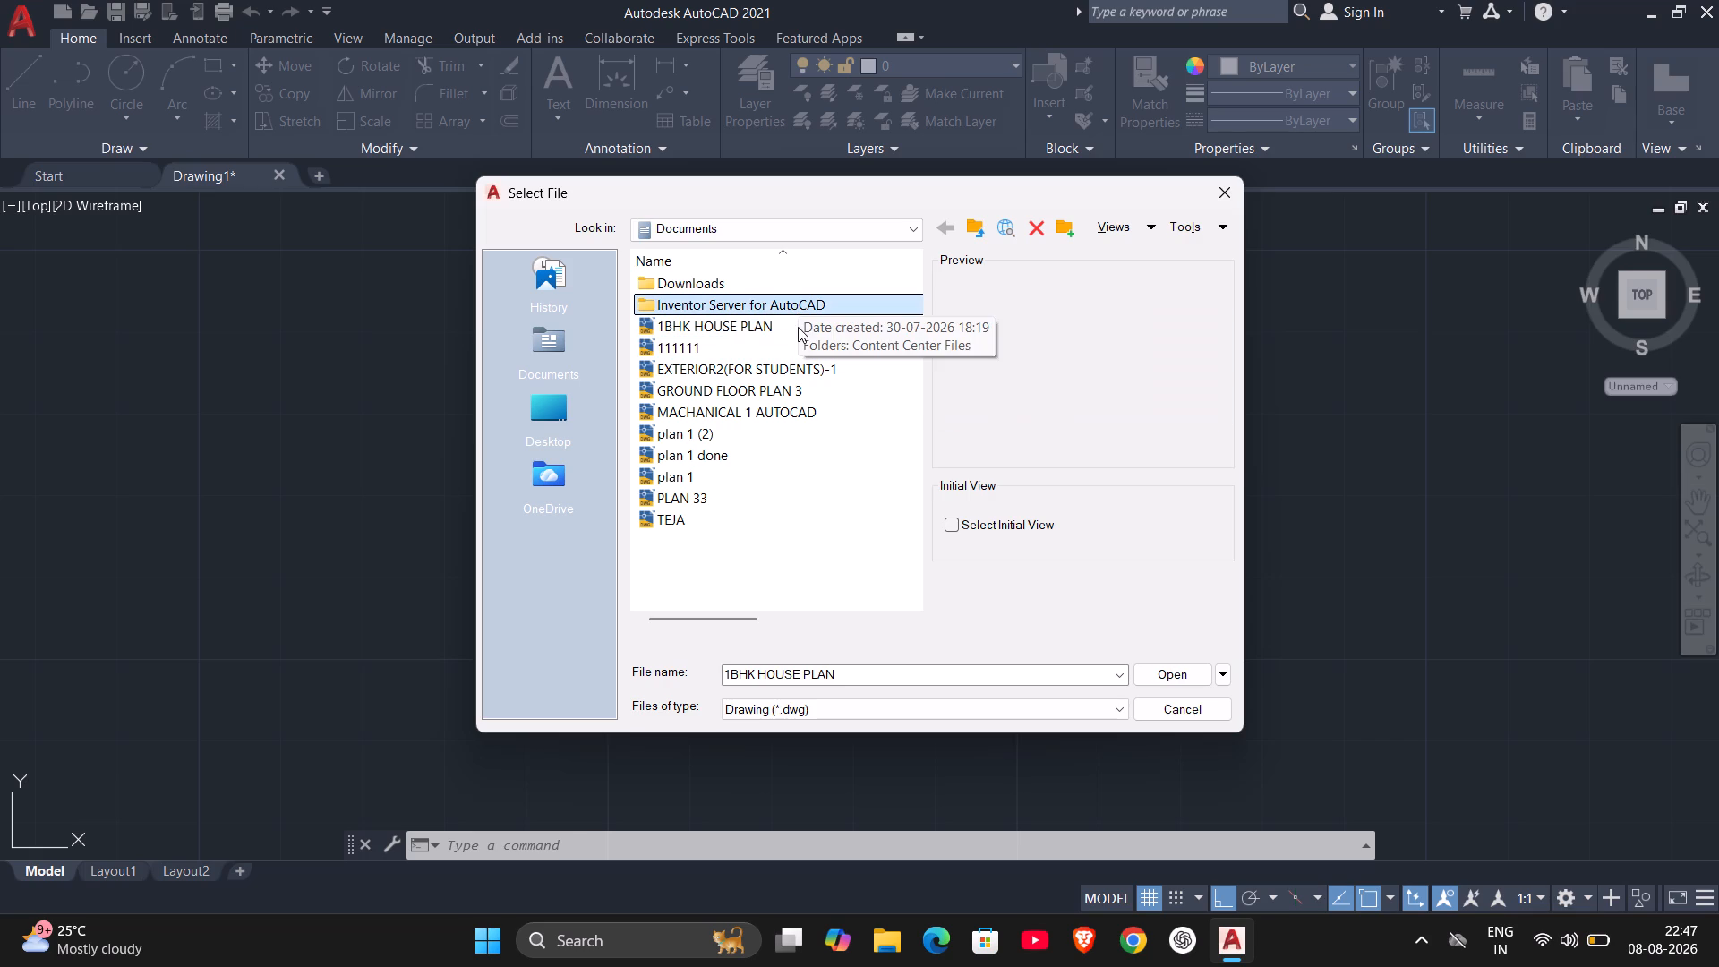
pyautogui.click(775, 360)
pyautogui.click(765, 384)
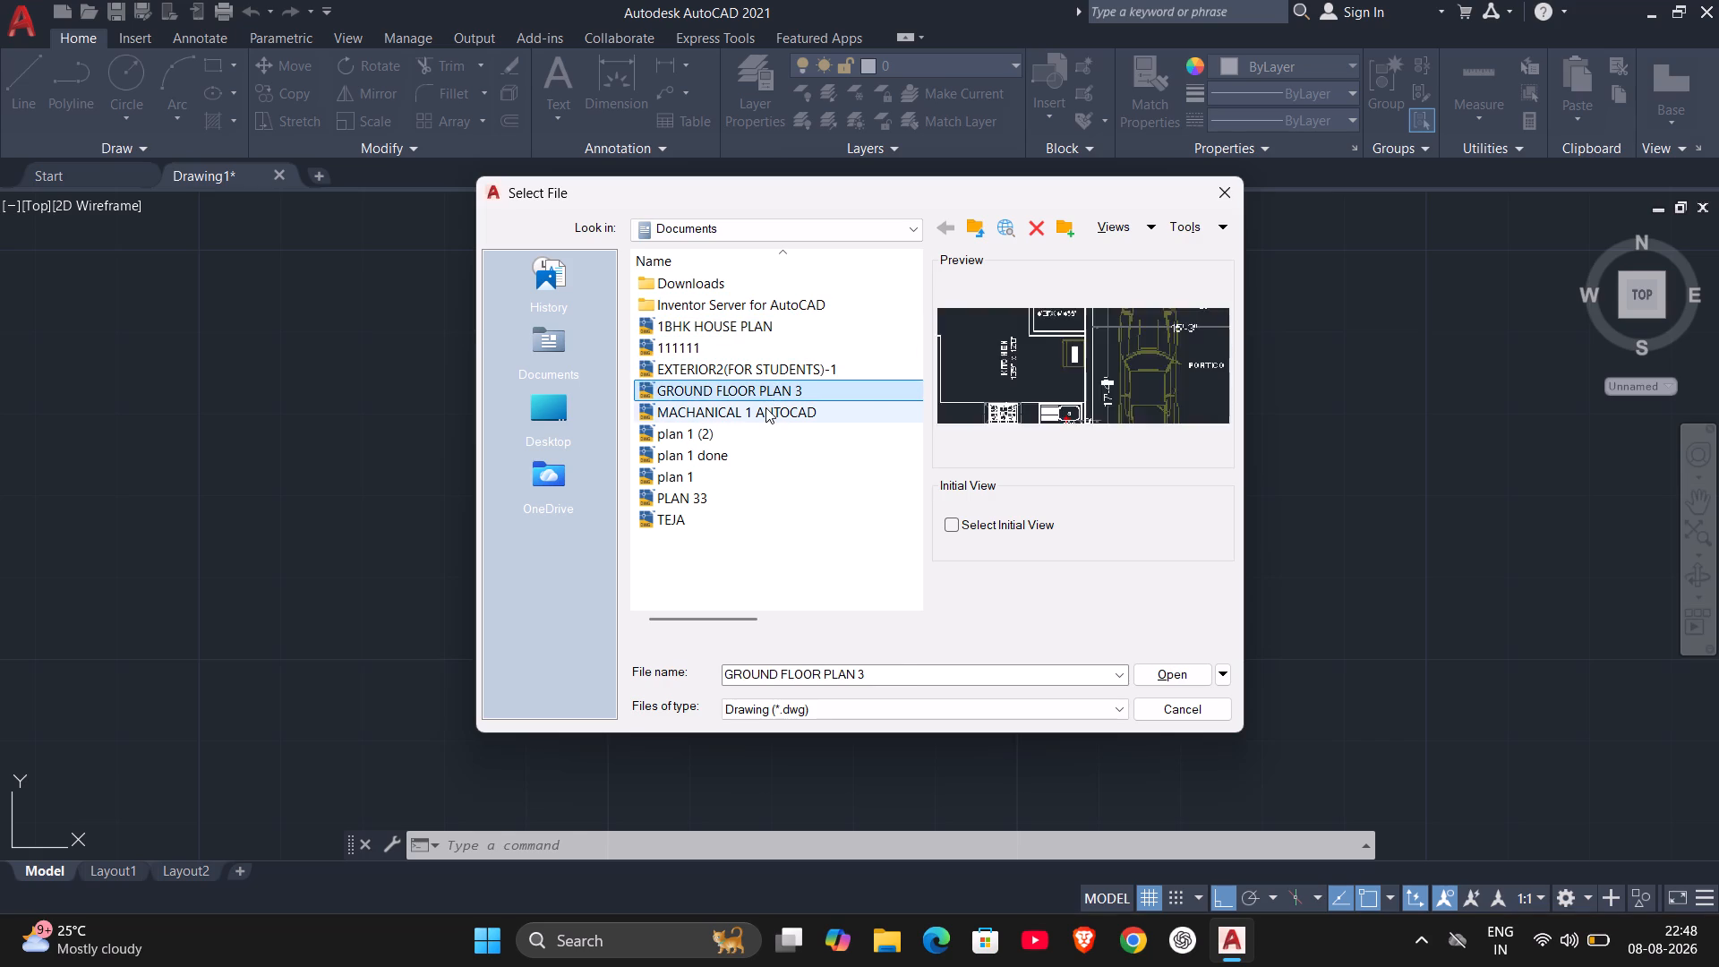
pyautogui.click(765, 407)
pyautogui.click(756, 426)
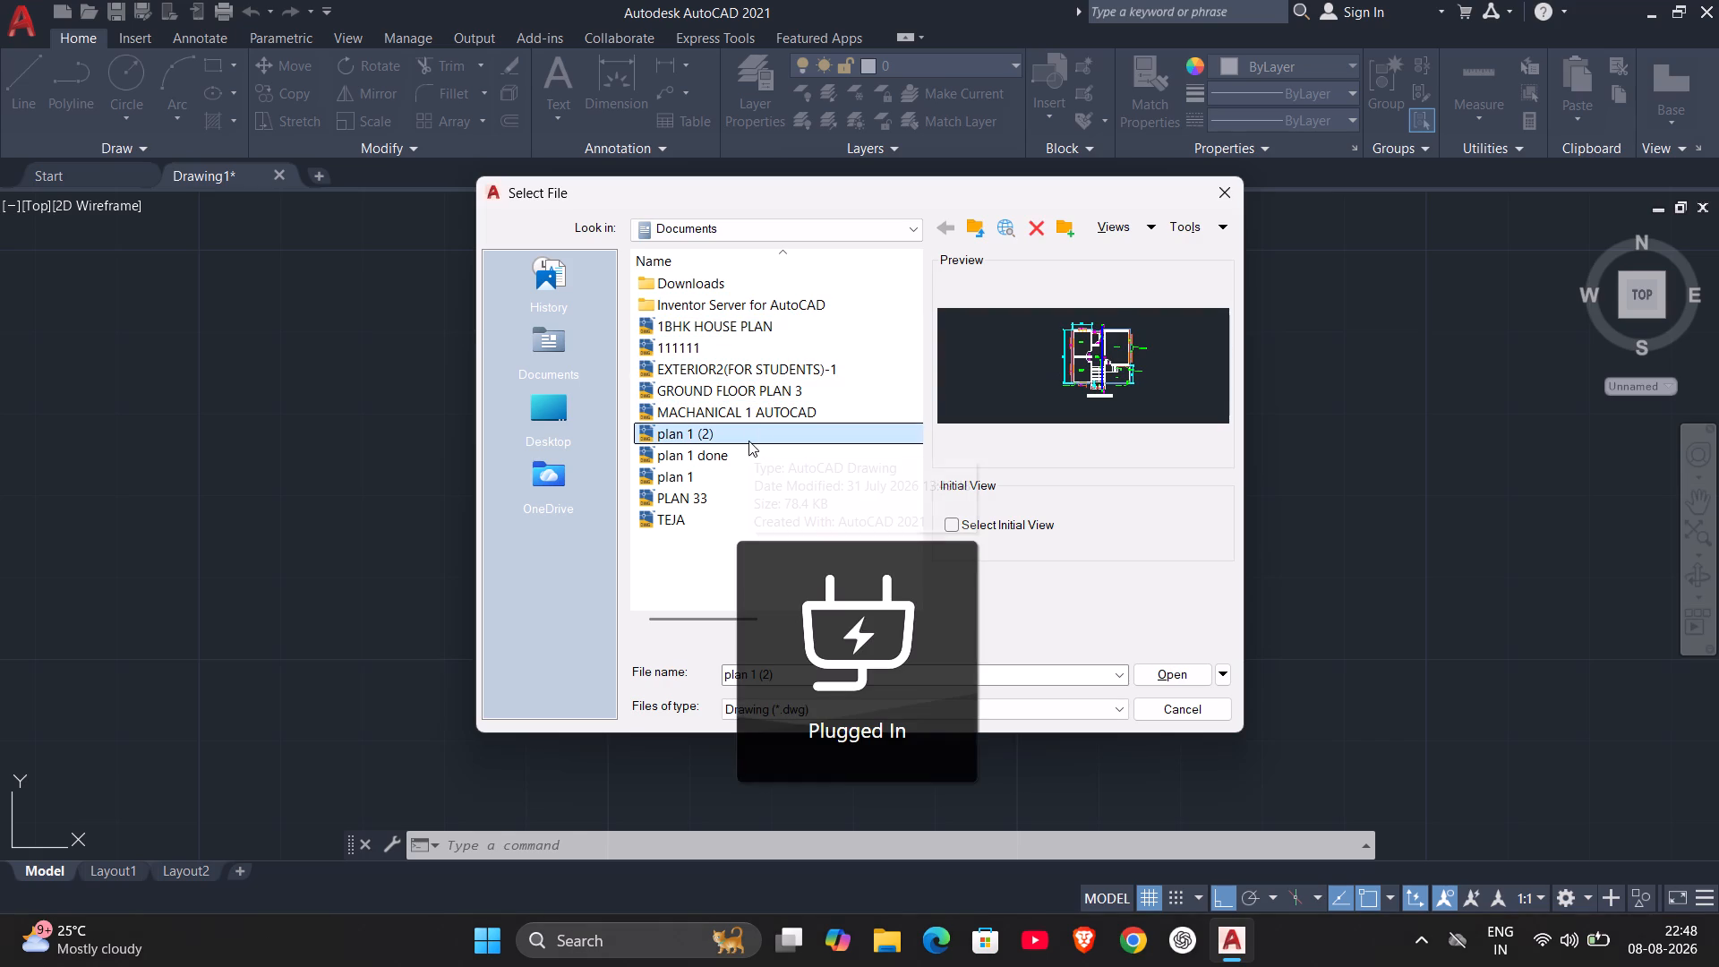
pyautogui.click(748, 443)
pyautogui.click(746, 451)
pyautogui.click(734, 475)
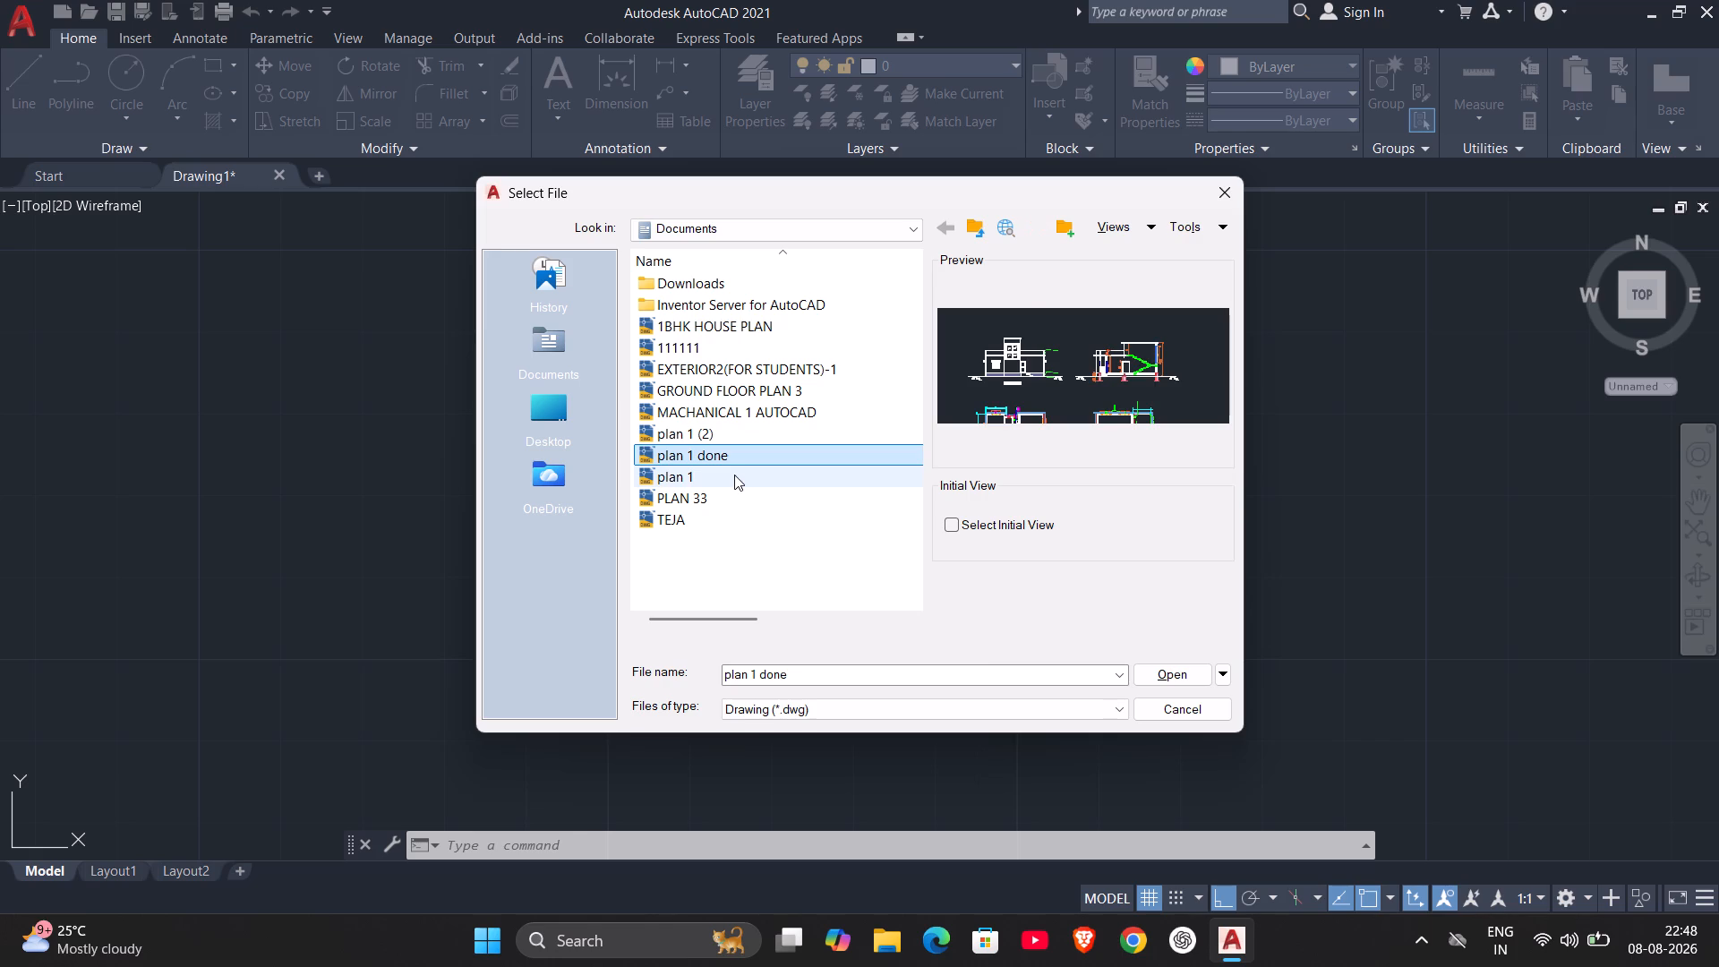
pyautogui.click(731, 488)
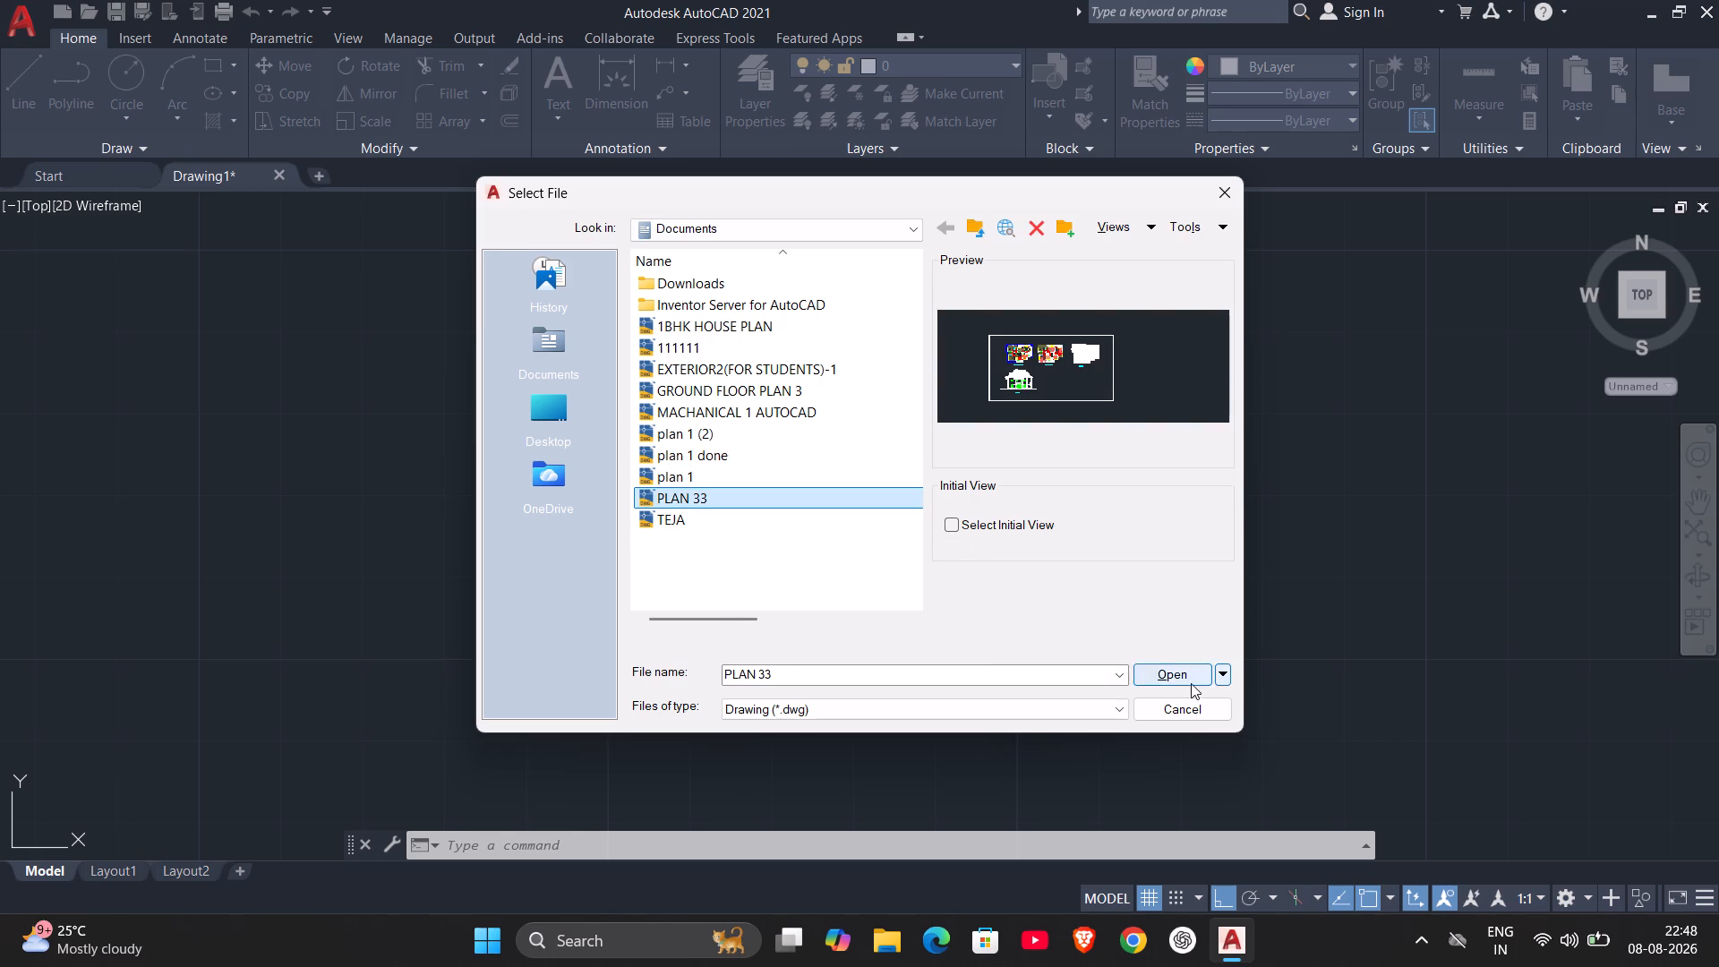
pyautogui.click(1172, 667)
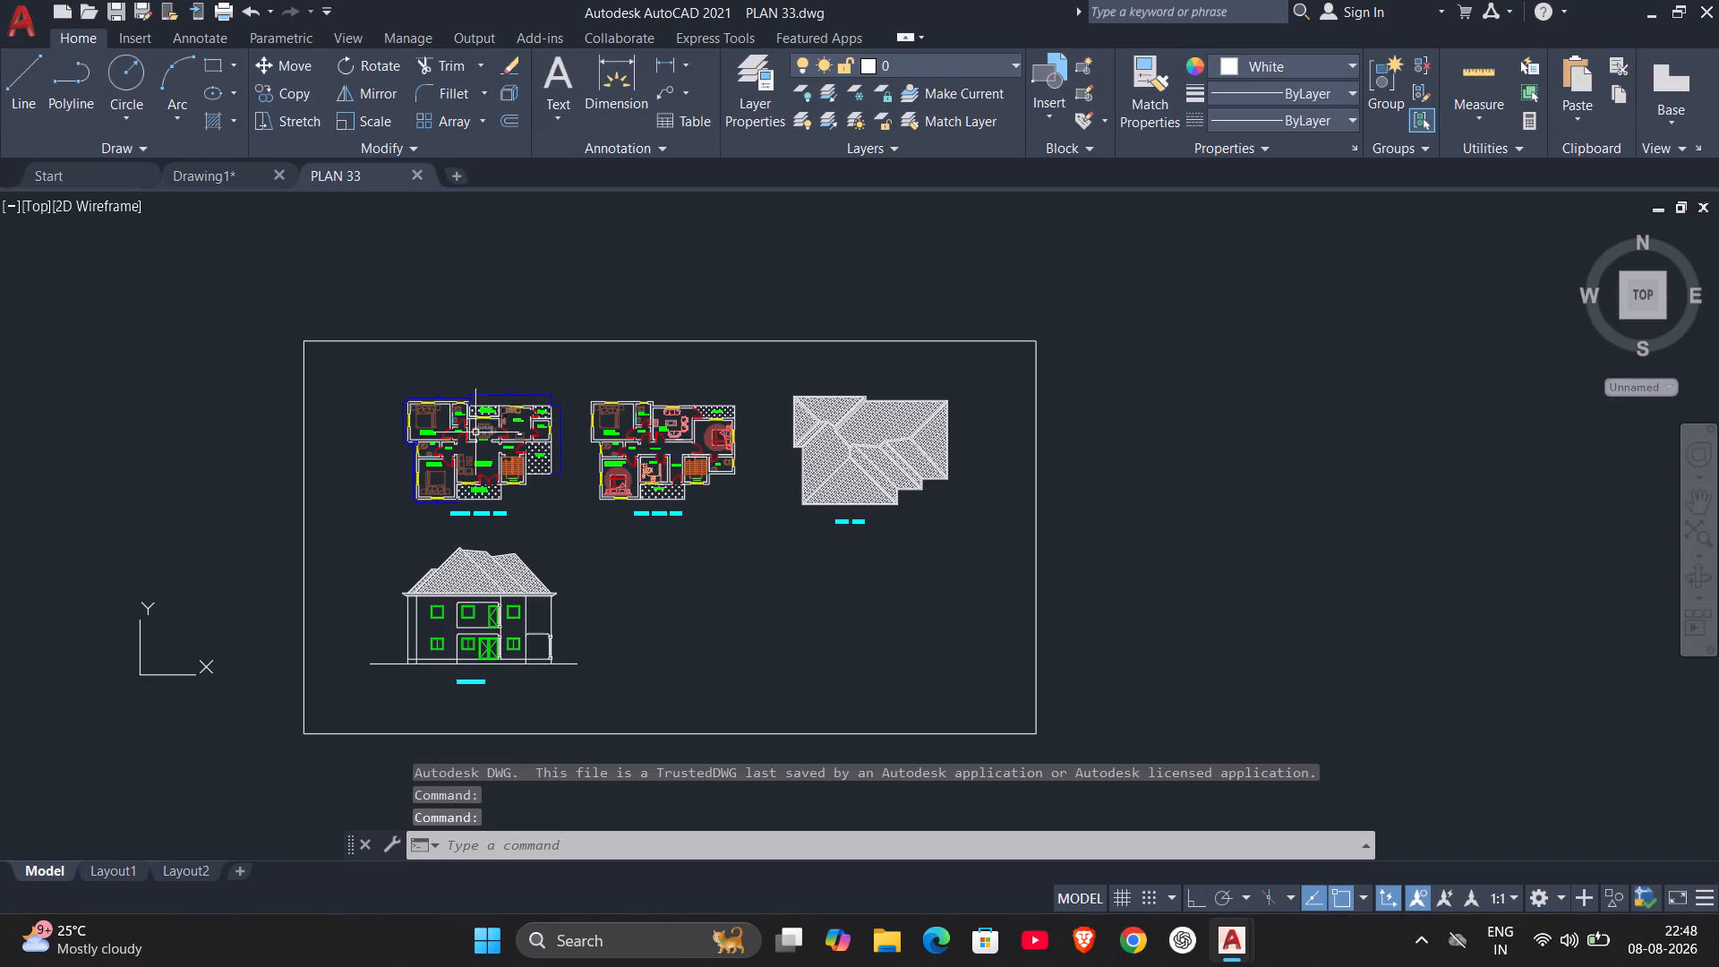
# Examine the ground floor, first floor, roof plan and elevation in PLAN 33, and close that drawing.
pyautogui.scroll(4, 448, 438)
pyautogui.scroll(-1, 461, 441)
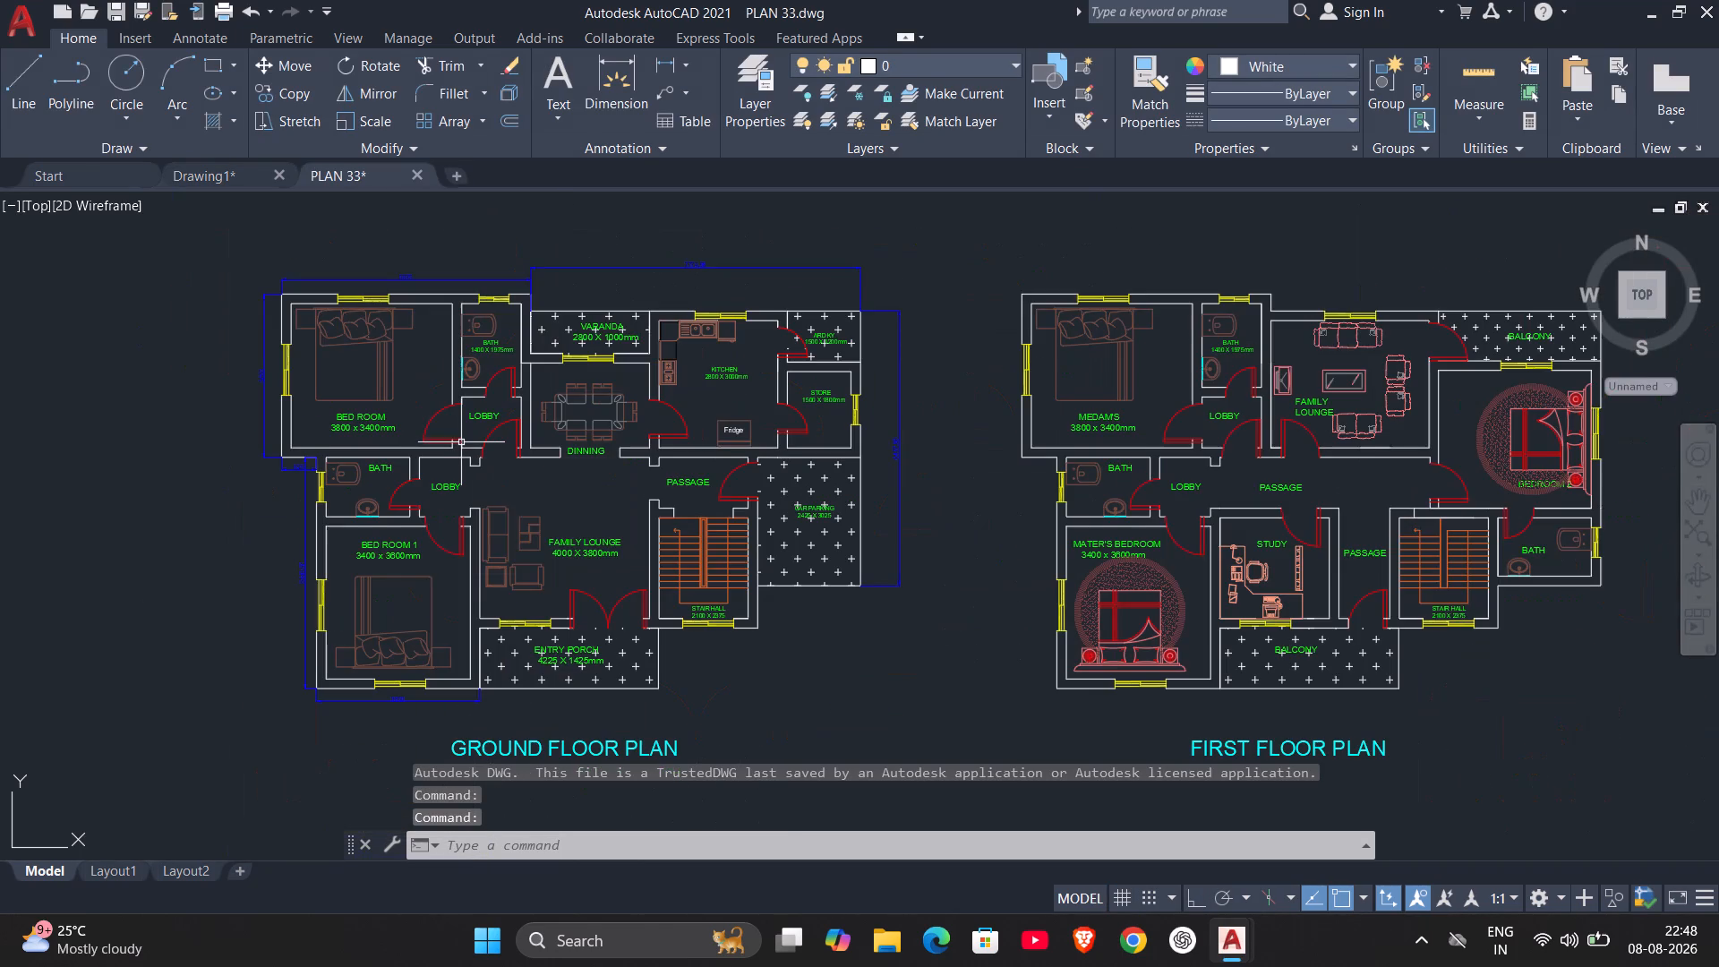
pyautogui.scroll(2, 461, 442)
pyautogui.scroll(-1, 450, 442)
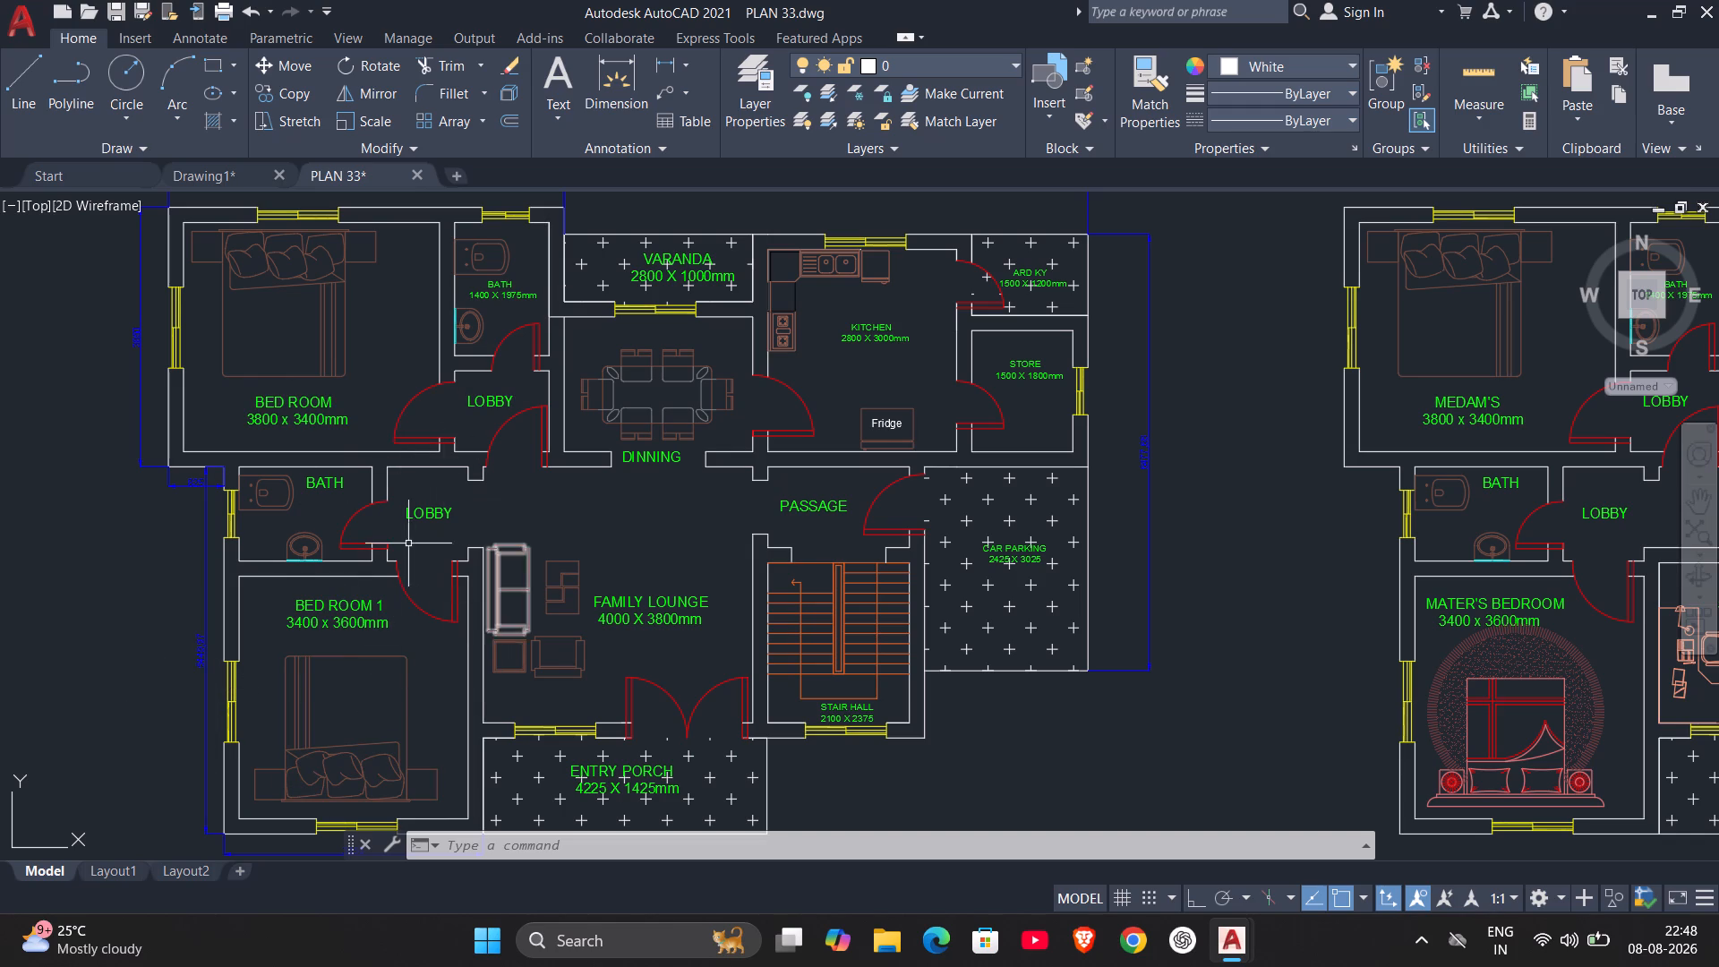
pyautogui.scroll(-2, 777, 682)
pyautogui.scroll(1, 1243, 665)
pyautogui.moveTo(1246, 665); pyautogui.dragTo(1083, 483, button='middle')
pyautogui.scroll(-2, 1079, 482)
pyautogui.scroll(1, 868, 491)
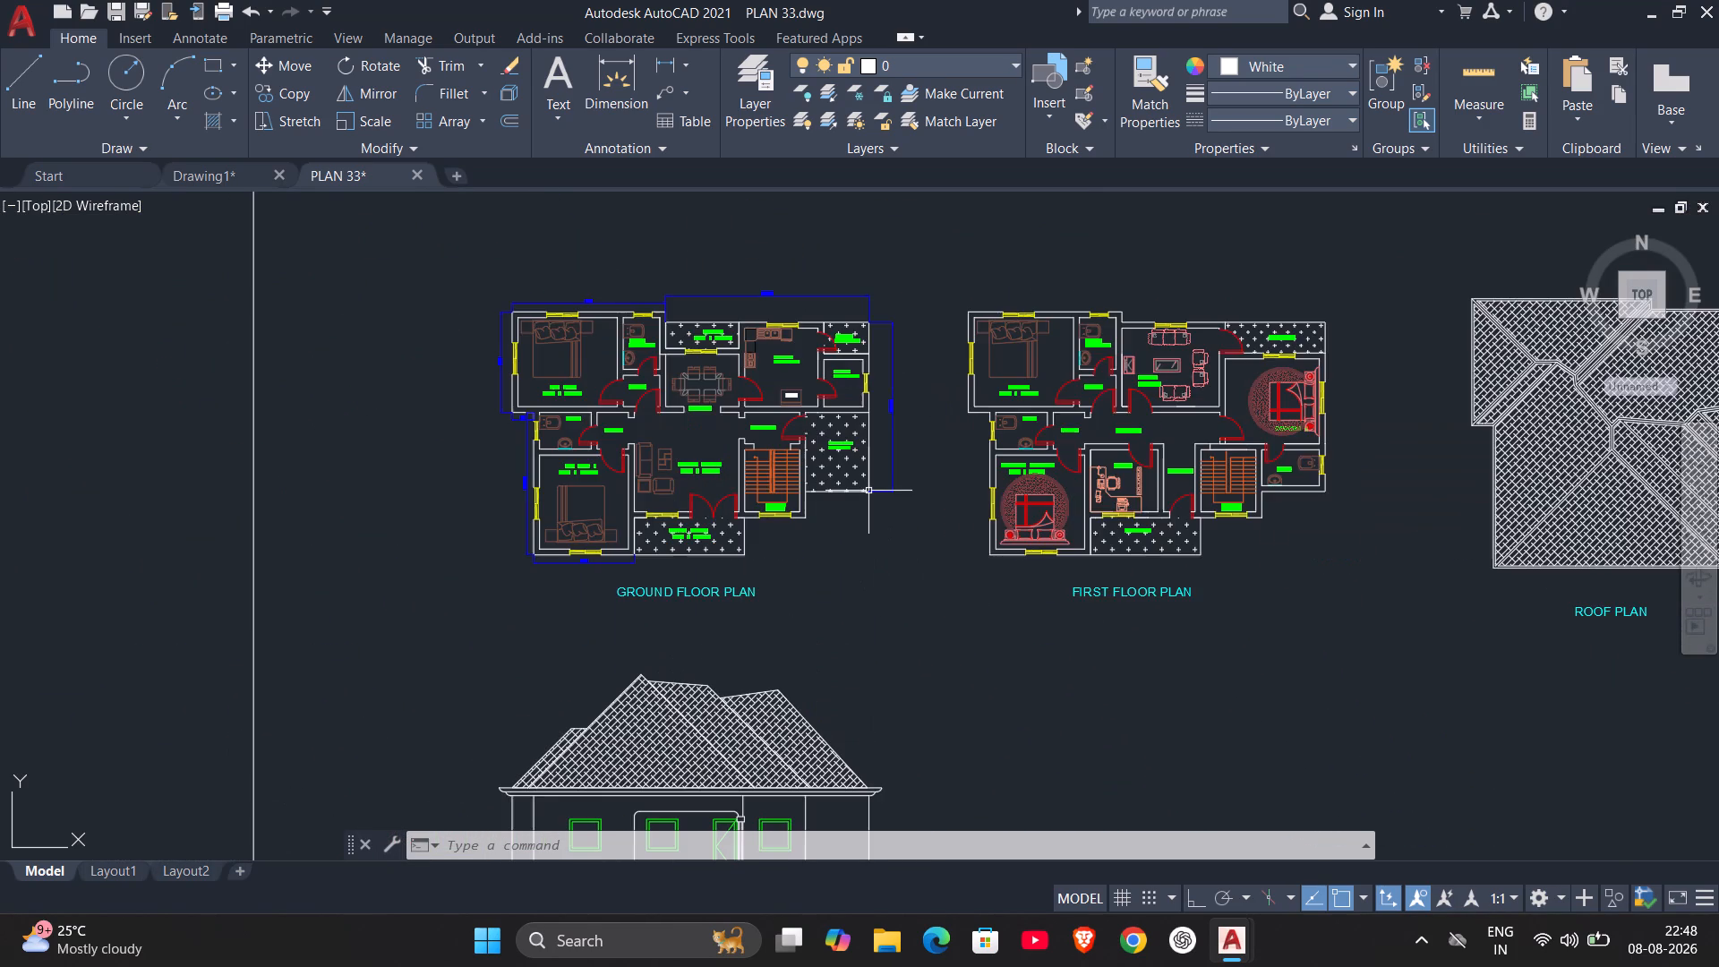
pyautogui.scroll(-1, 868, 490)
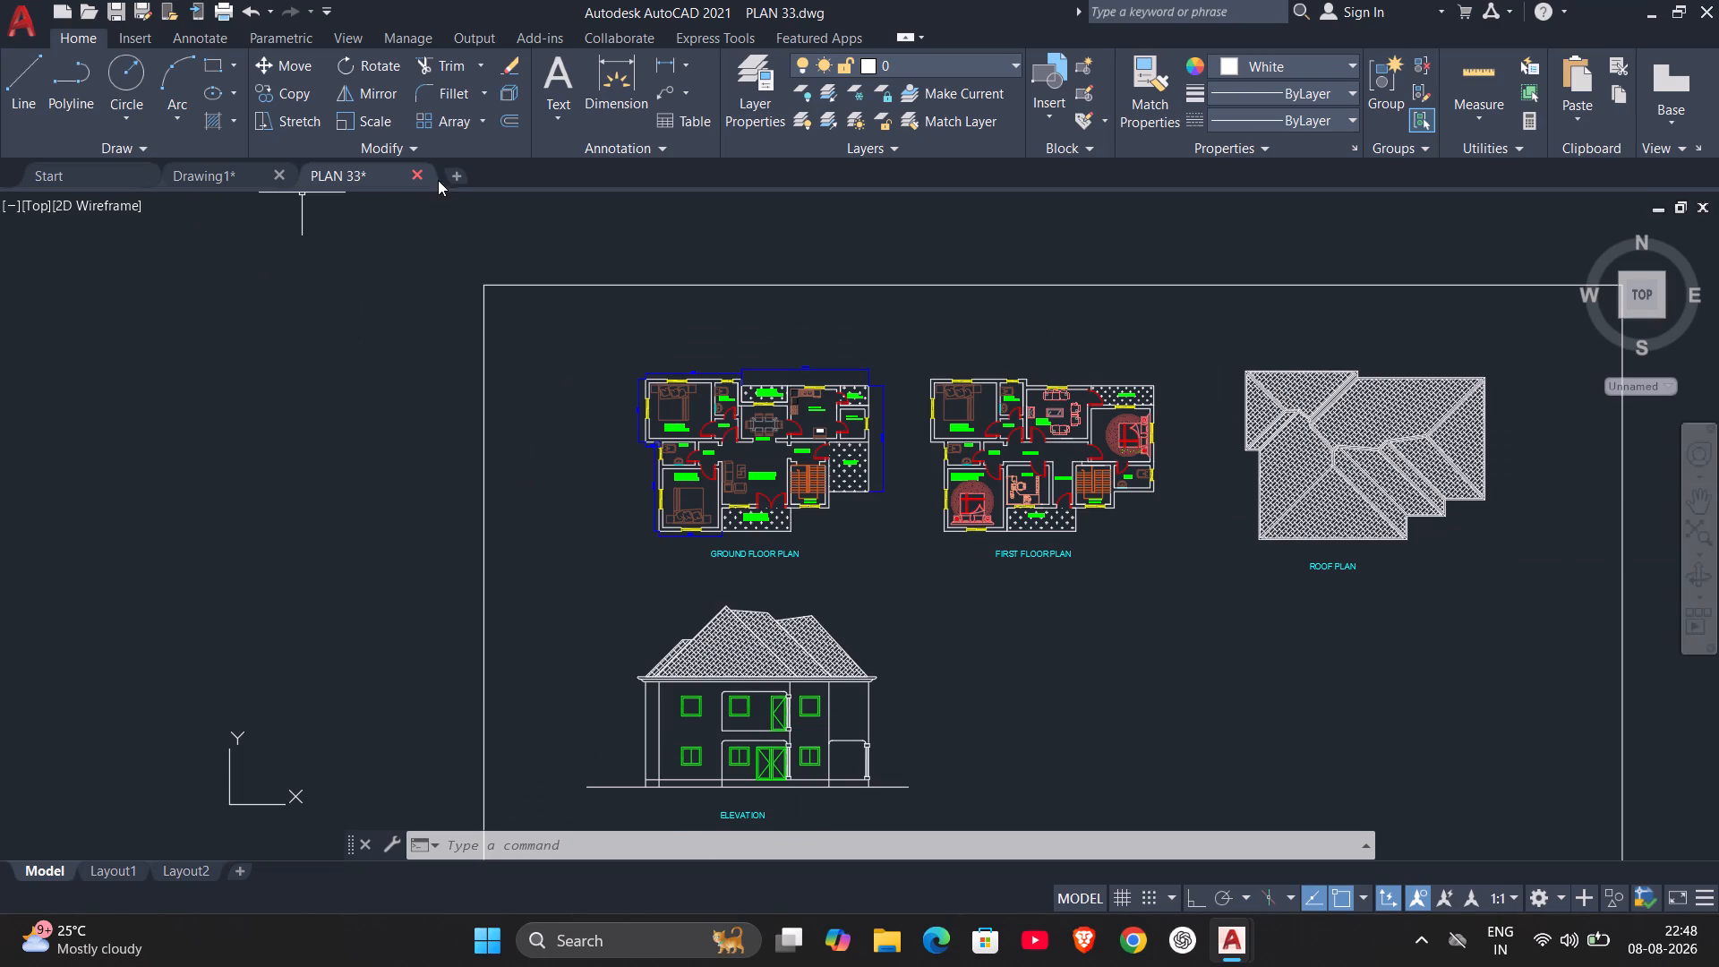
pyautogui.click(421, 172)
pyautogui.click(825, 510)
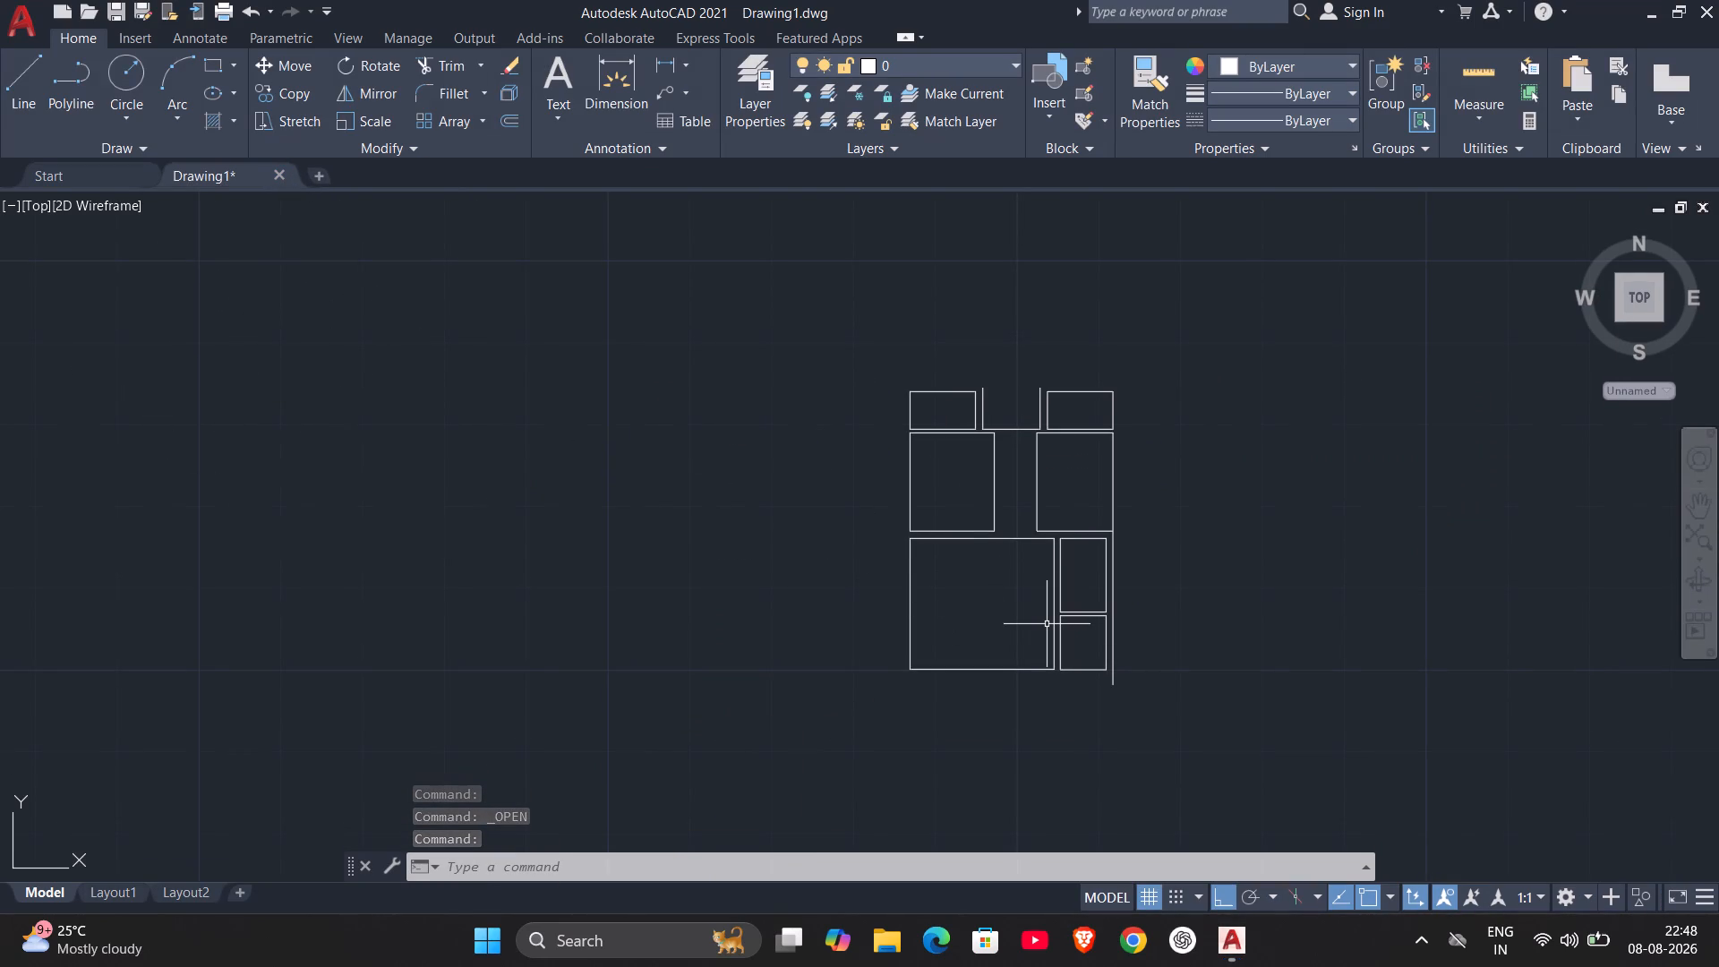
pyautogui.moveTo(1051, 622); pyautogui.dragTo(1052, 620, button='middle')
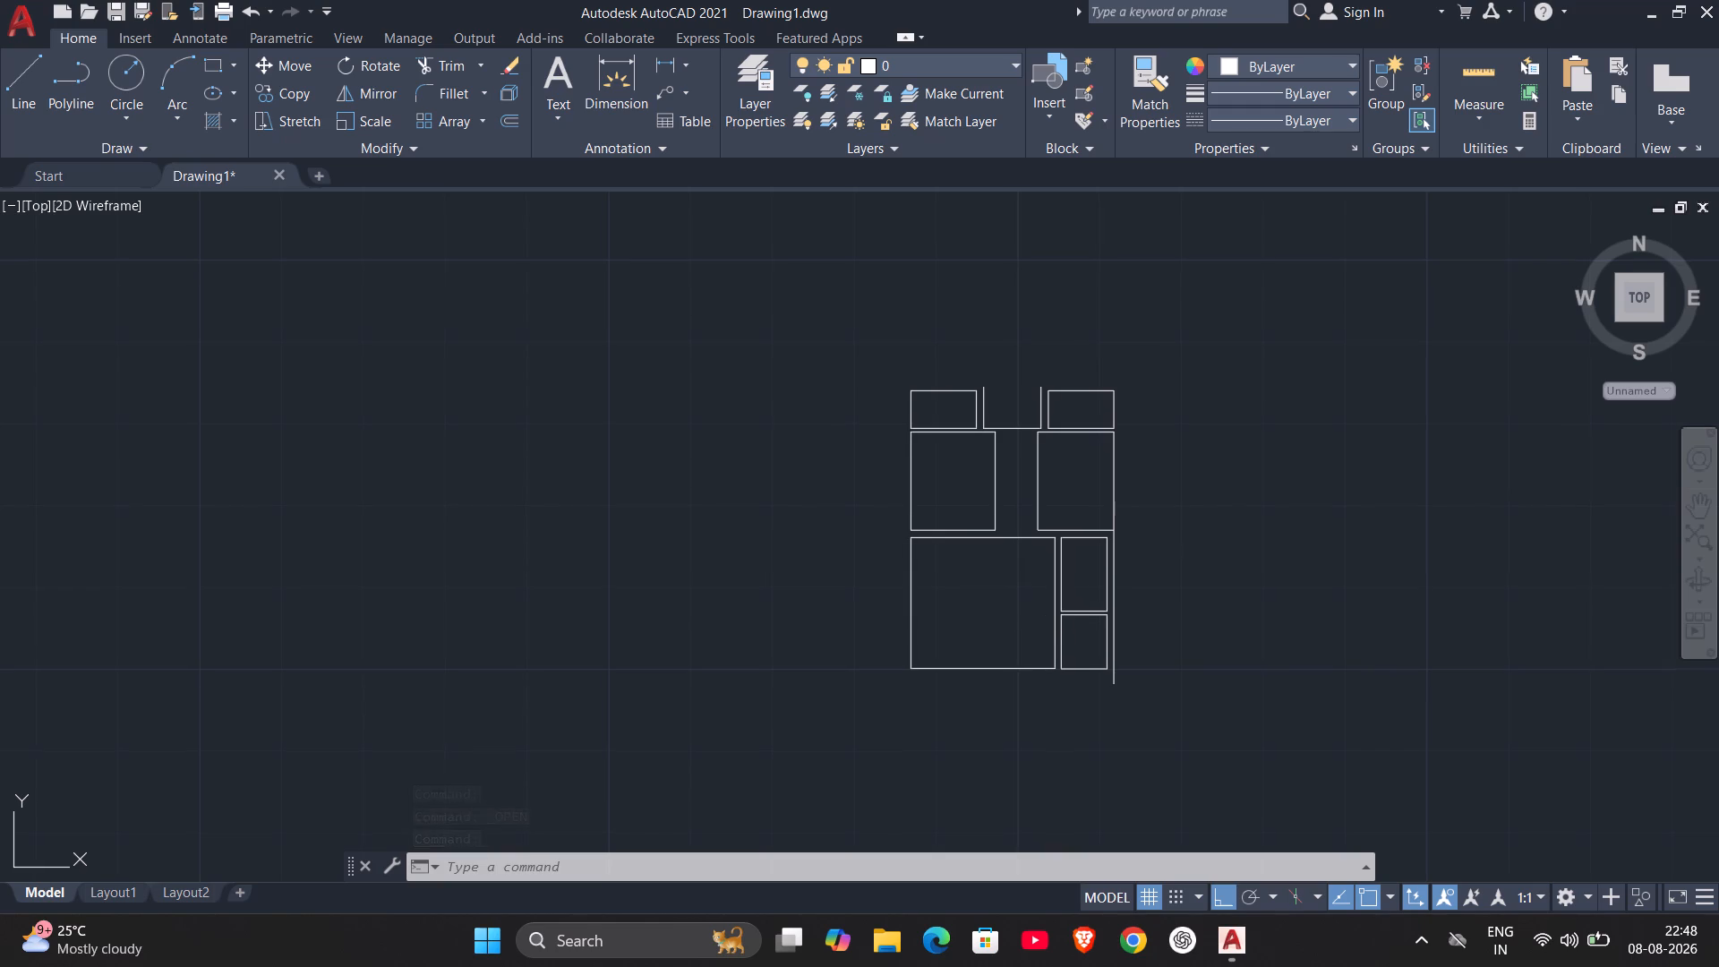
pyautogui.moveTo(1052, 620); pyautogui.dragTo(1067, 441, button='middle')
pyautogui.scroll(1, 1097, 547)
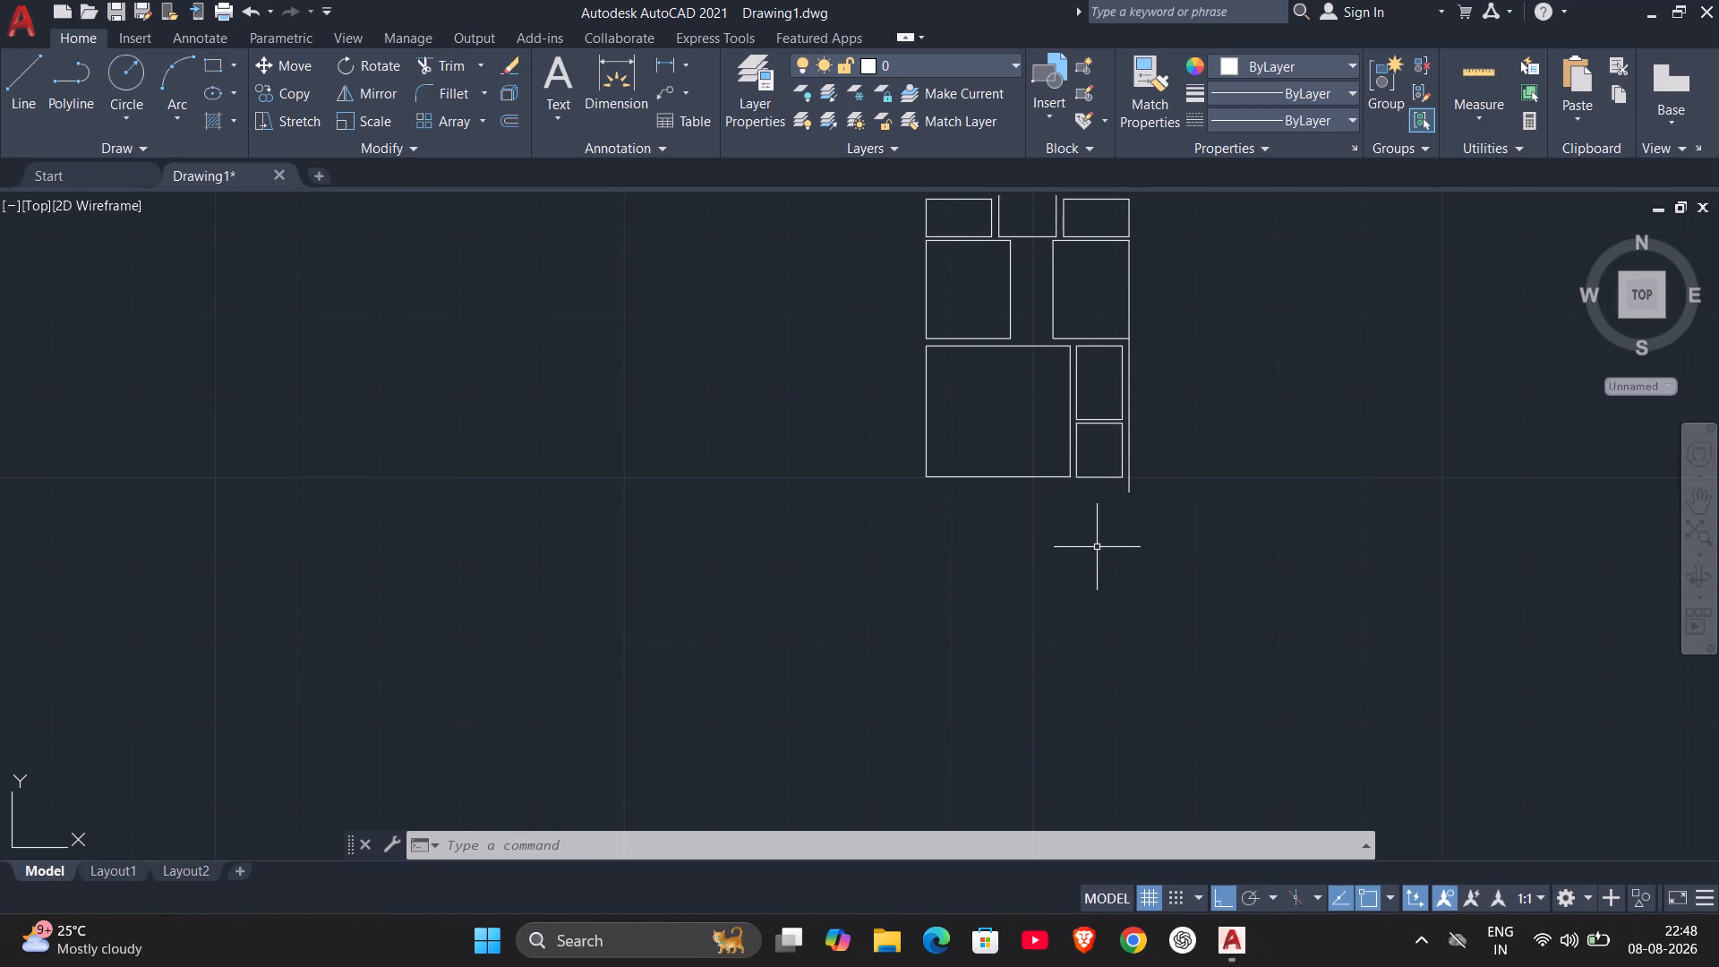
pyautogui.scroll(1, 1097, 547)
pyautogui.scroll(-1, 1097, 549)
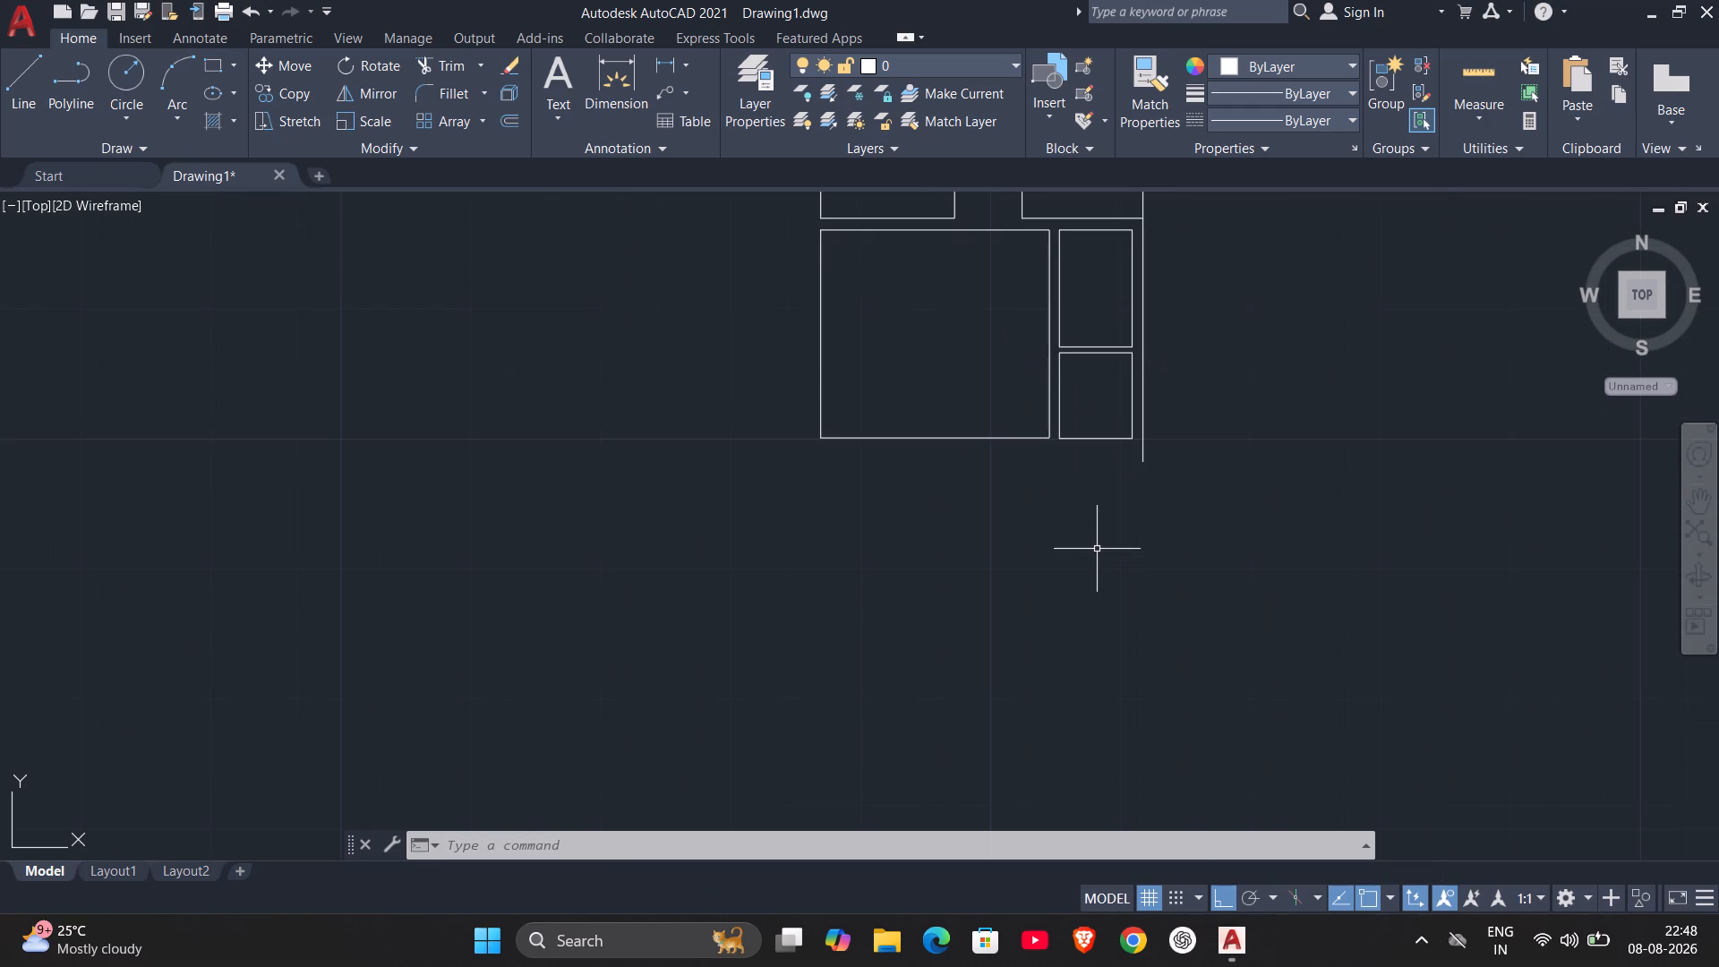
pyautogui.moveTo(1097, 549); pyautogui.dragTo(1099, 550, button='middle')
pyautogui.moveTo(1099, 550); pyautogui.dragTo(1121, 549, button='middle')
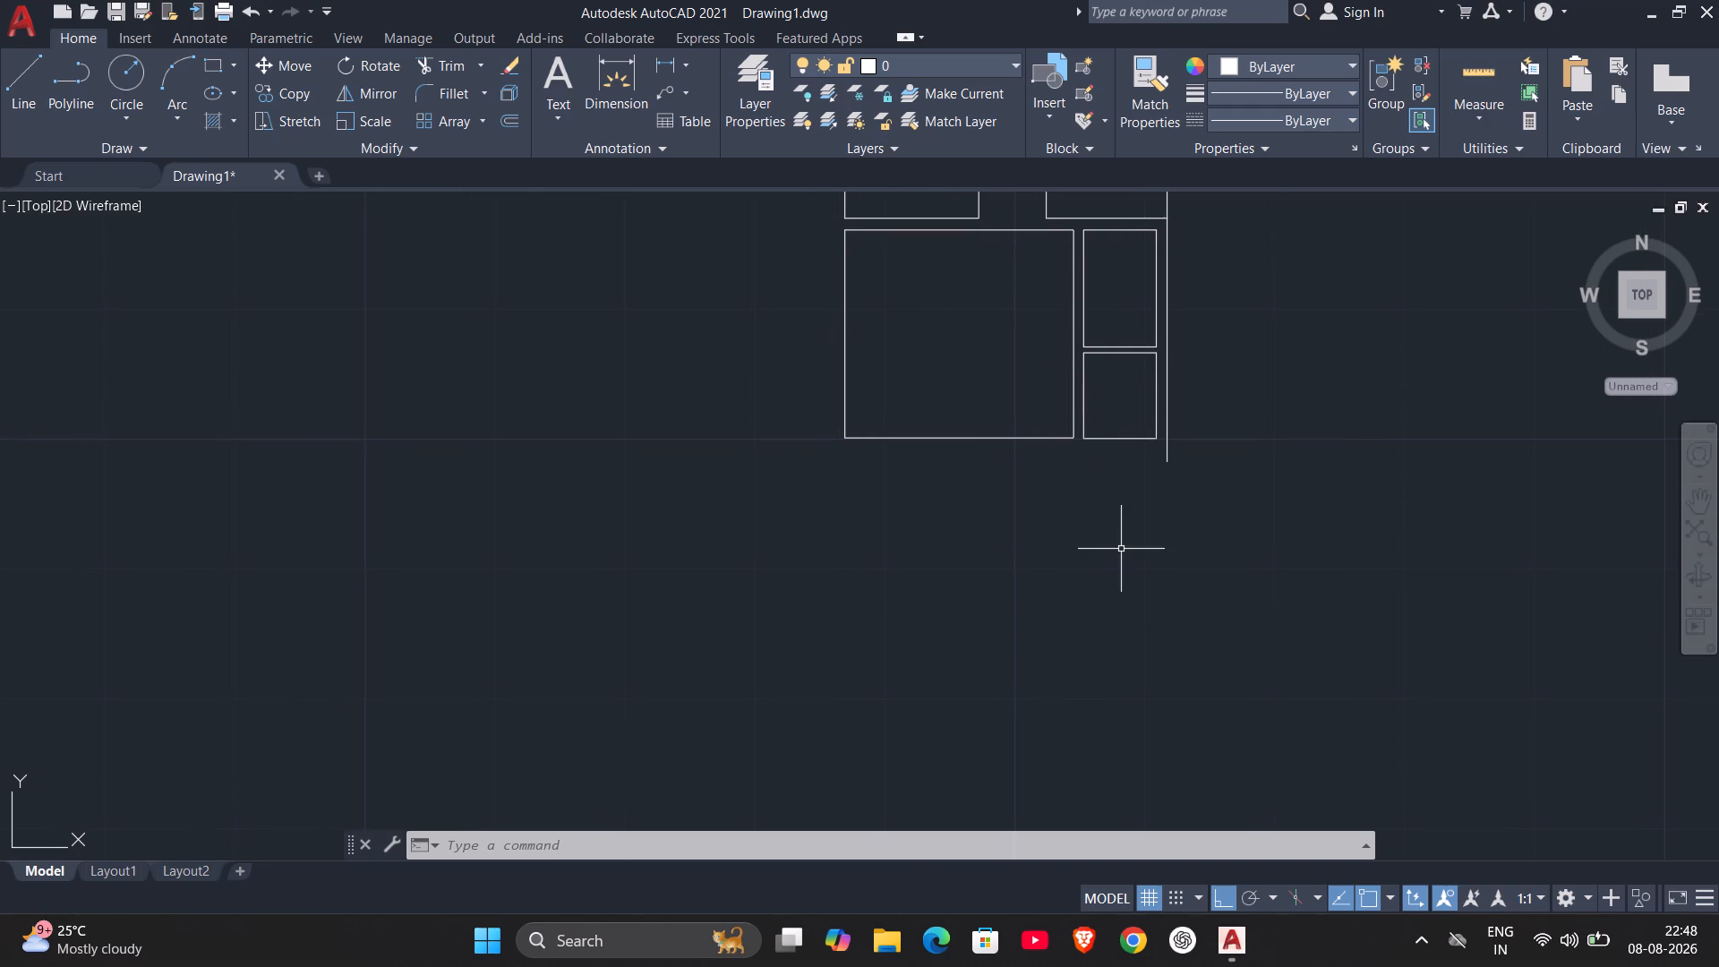
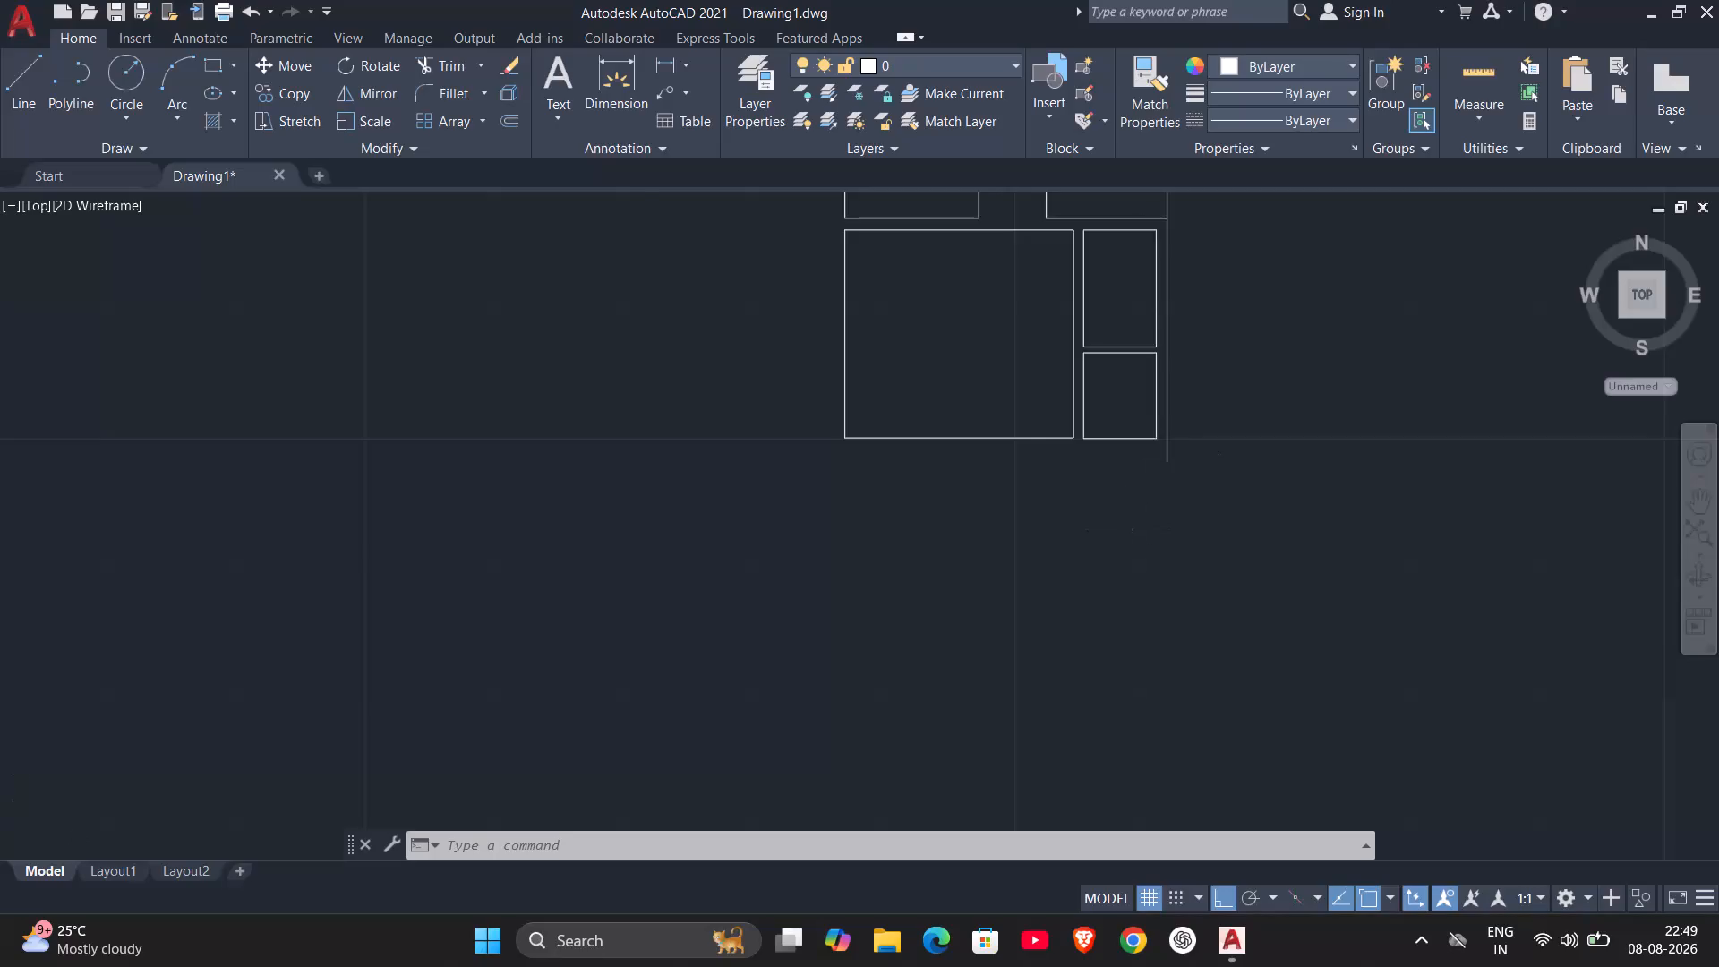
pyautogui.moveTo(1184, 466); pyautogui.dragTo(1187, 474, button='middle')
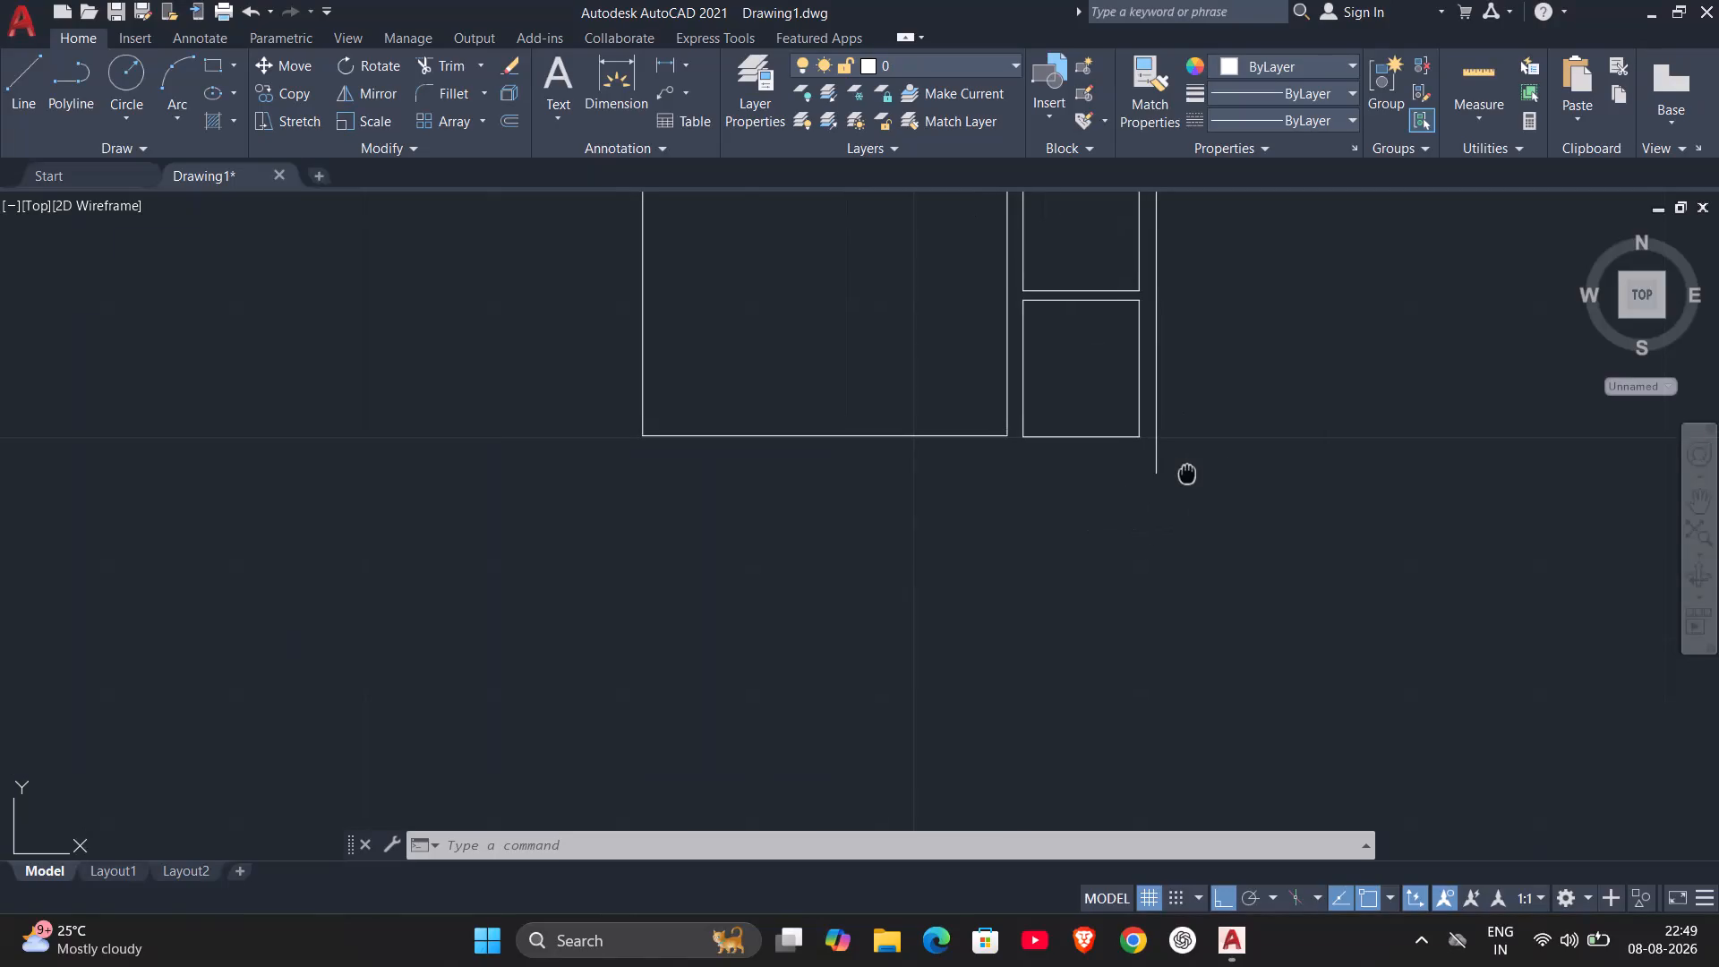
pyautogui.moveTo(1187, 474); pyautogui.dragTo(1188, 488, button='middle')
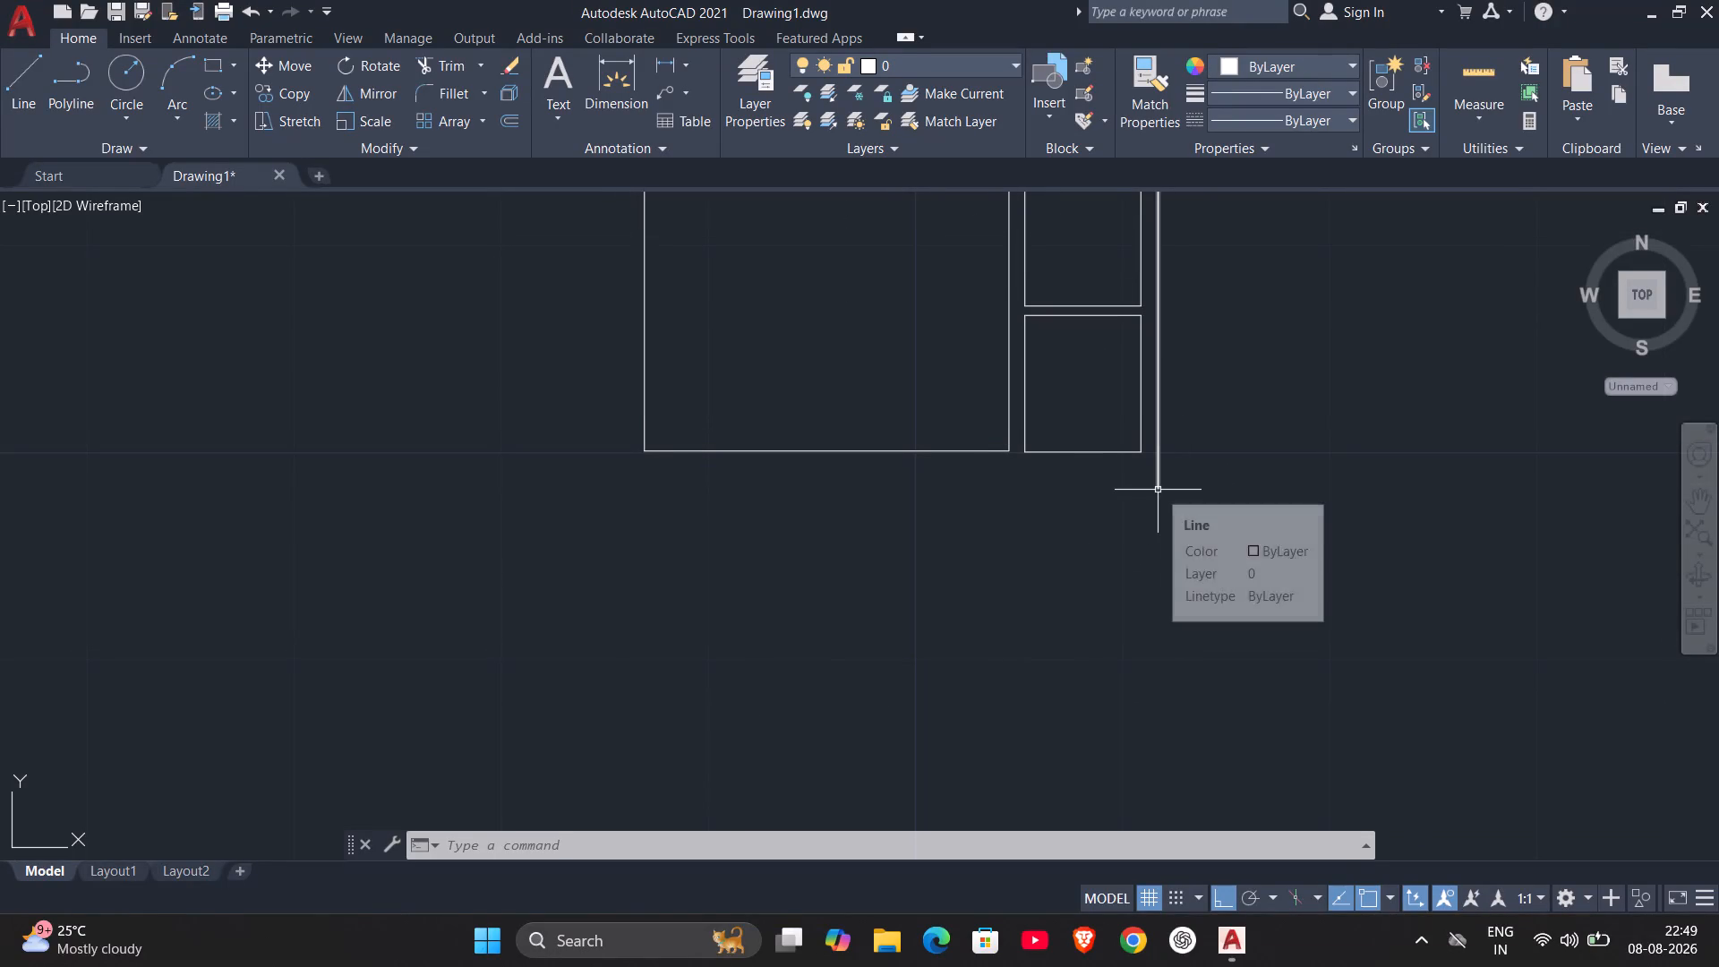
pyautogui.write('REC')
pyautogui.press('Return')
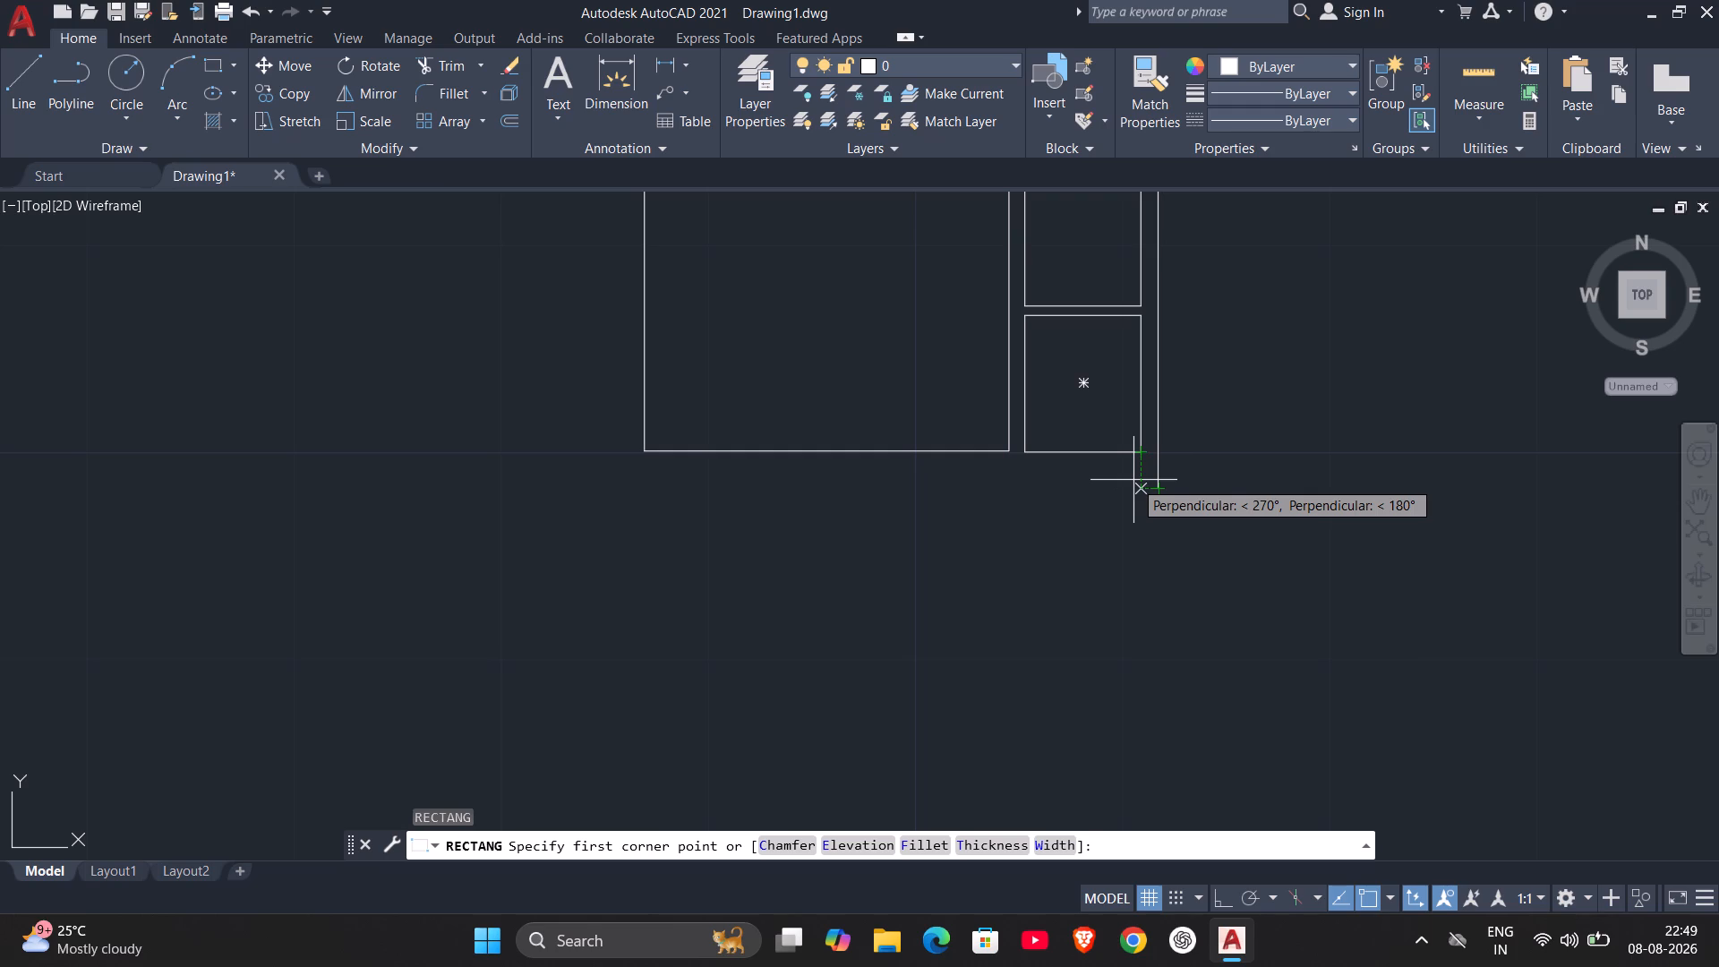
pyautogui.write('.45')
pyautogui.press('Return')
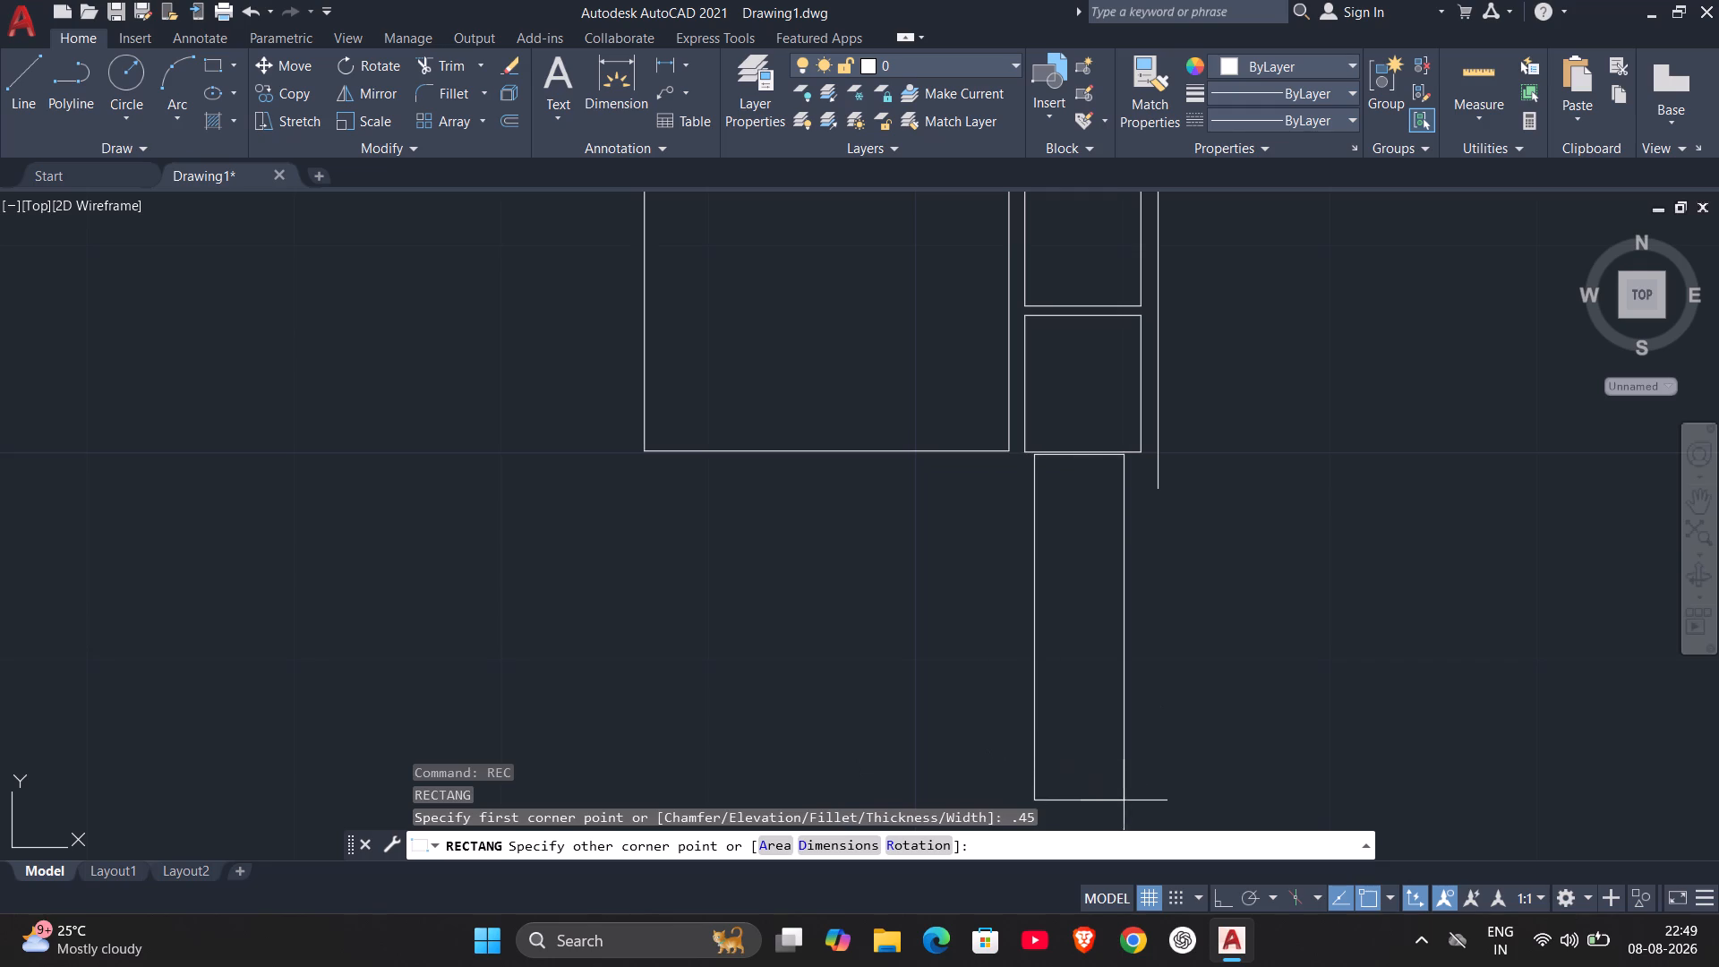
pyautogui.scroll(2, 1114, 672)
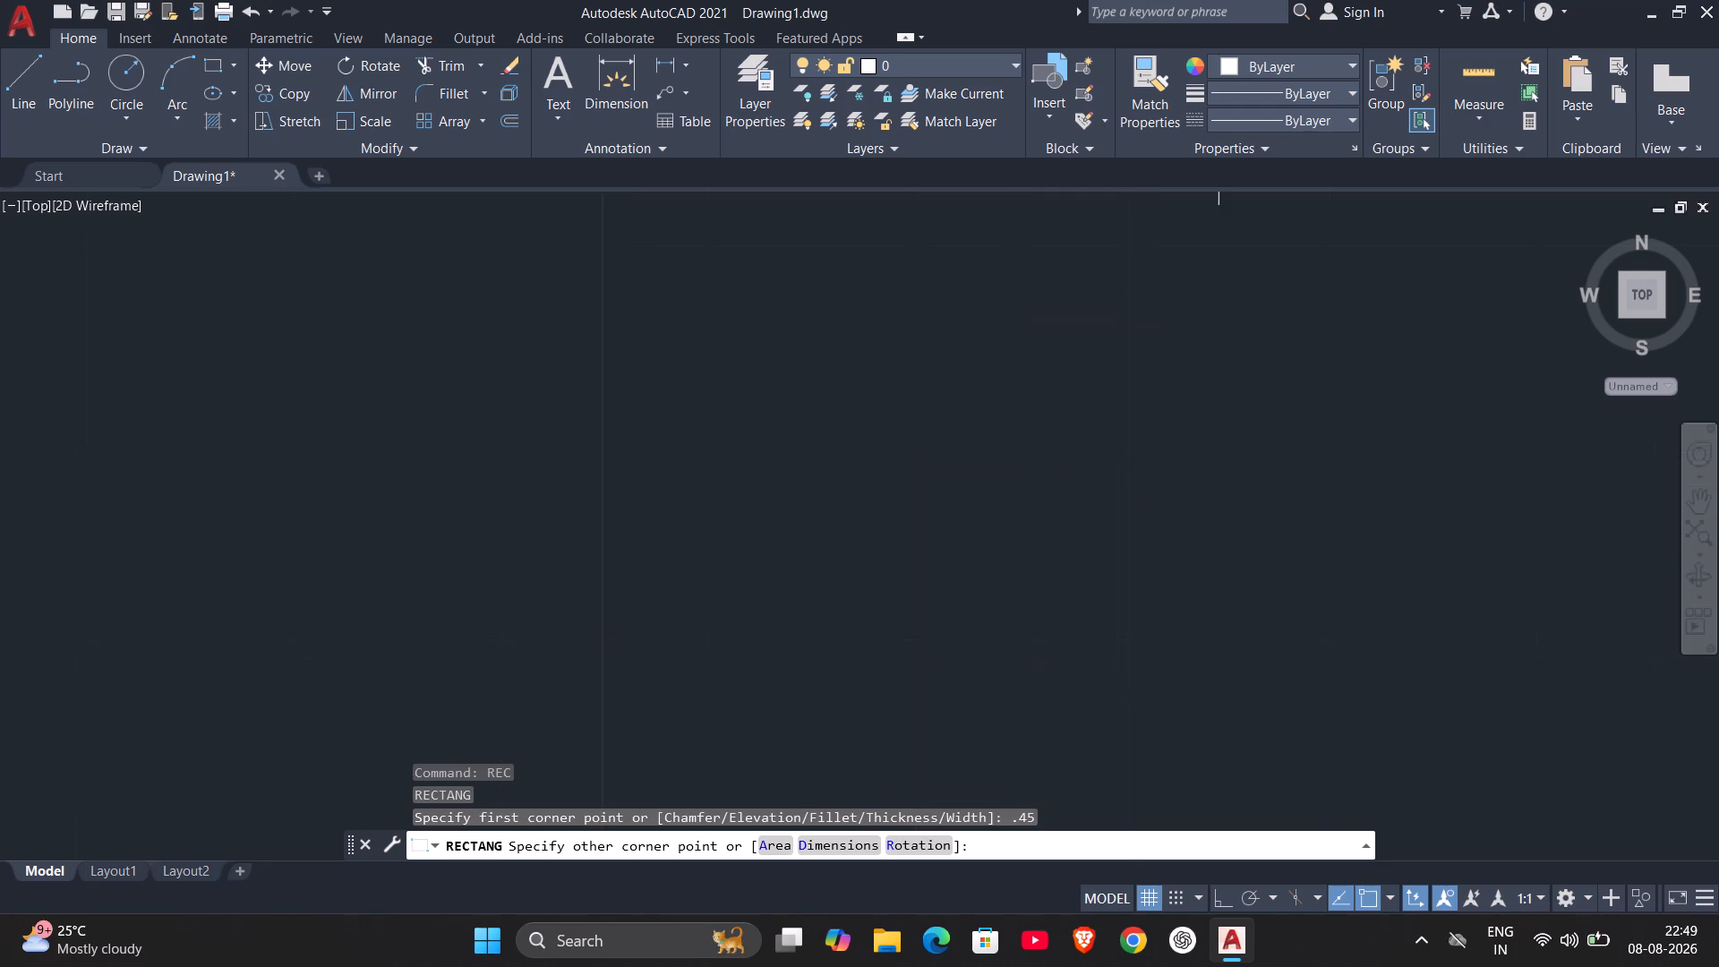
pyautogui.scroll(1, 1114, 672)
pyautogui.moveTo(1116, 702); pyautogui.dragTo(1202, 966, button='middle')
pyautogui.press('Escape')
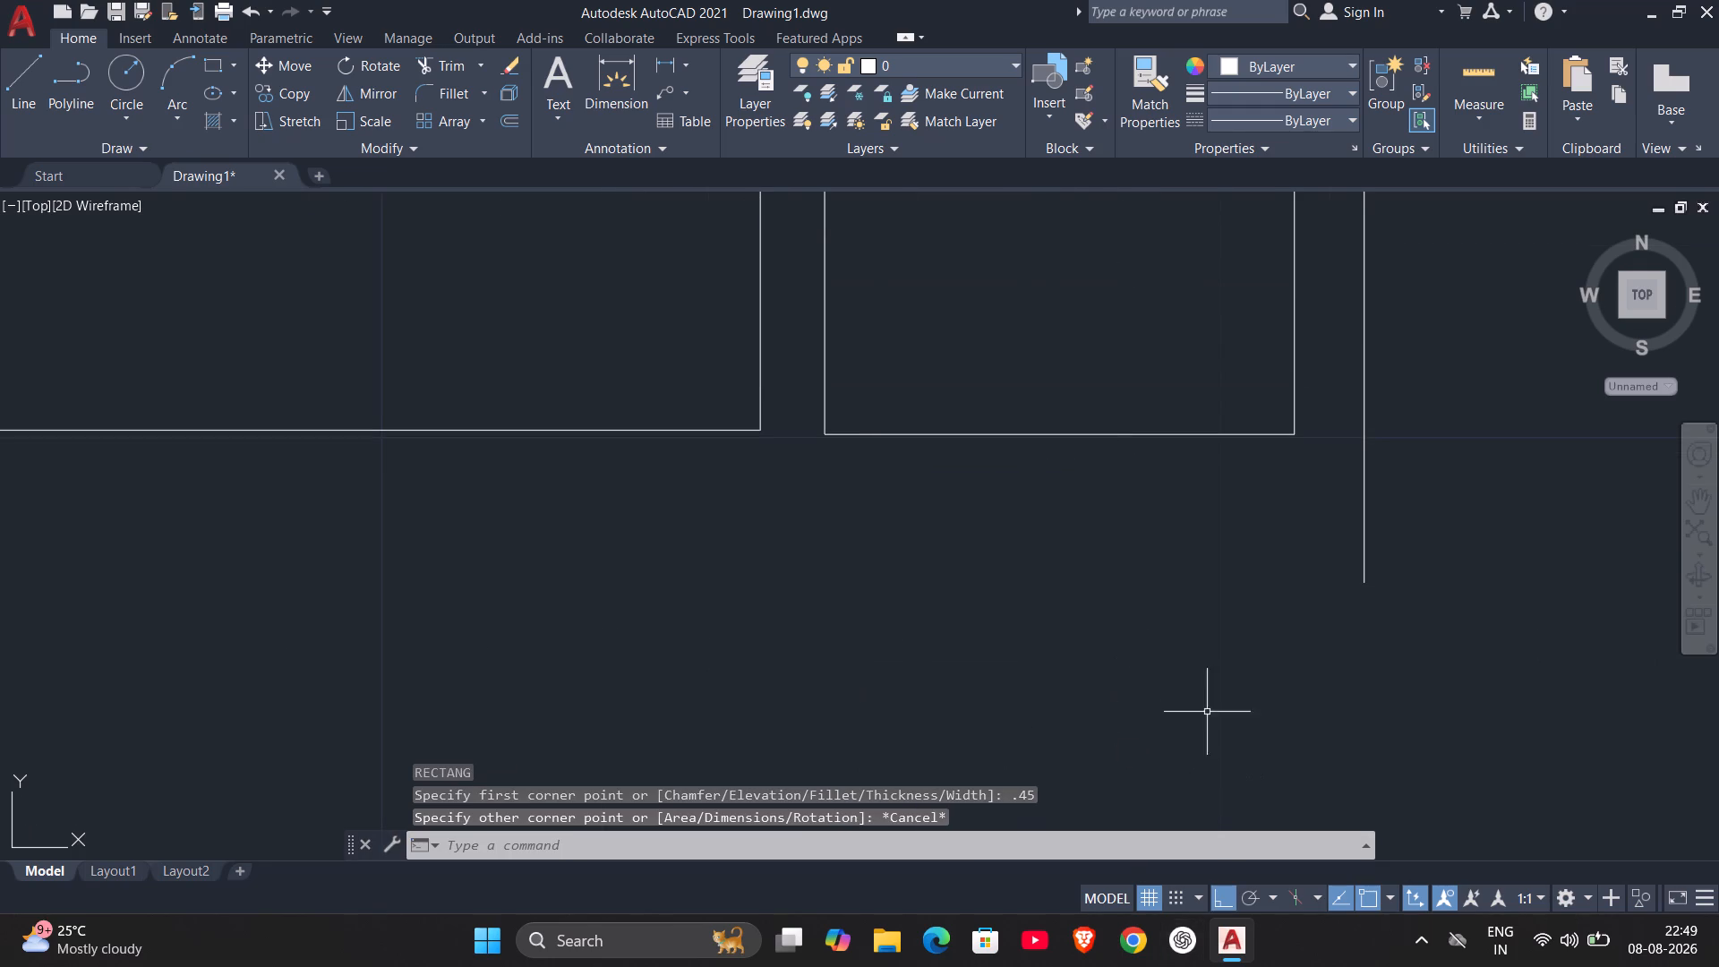
# Draw an 11.9 by 14.0 rectangle extending southwest from a point 0.9 below the lower 5.6-wide rectangle's bottom-right corner.
pyautogui.scroll(-2, 1199, 598)
pyautogui.moveTo(1196, 423); pyautogui.dragTo(1202, 270, button='middle')
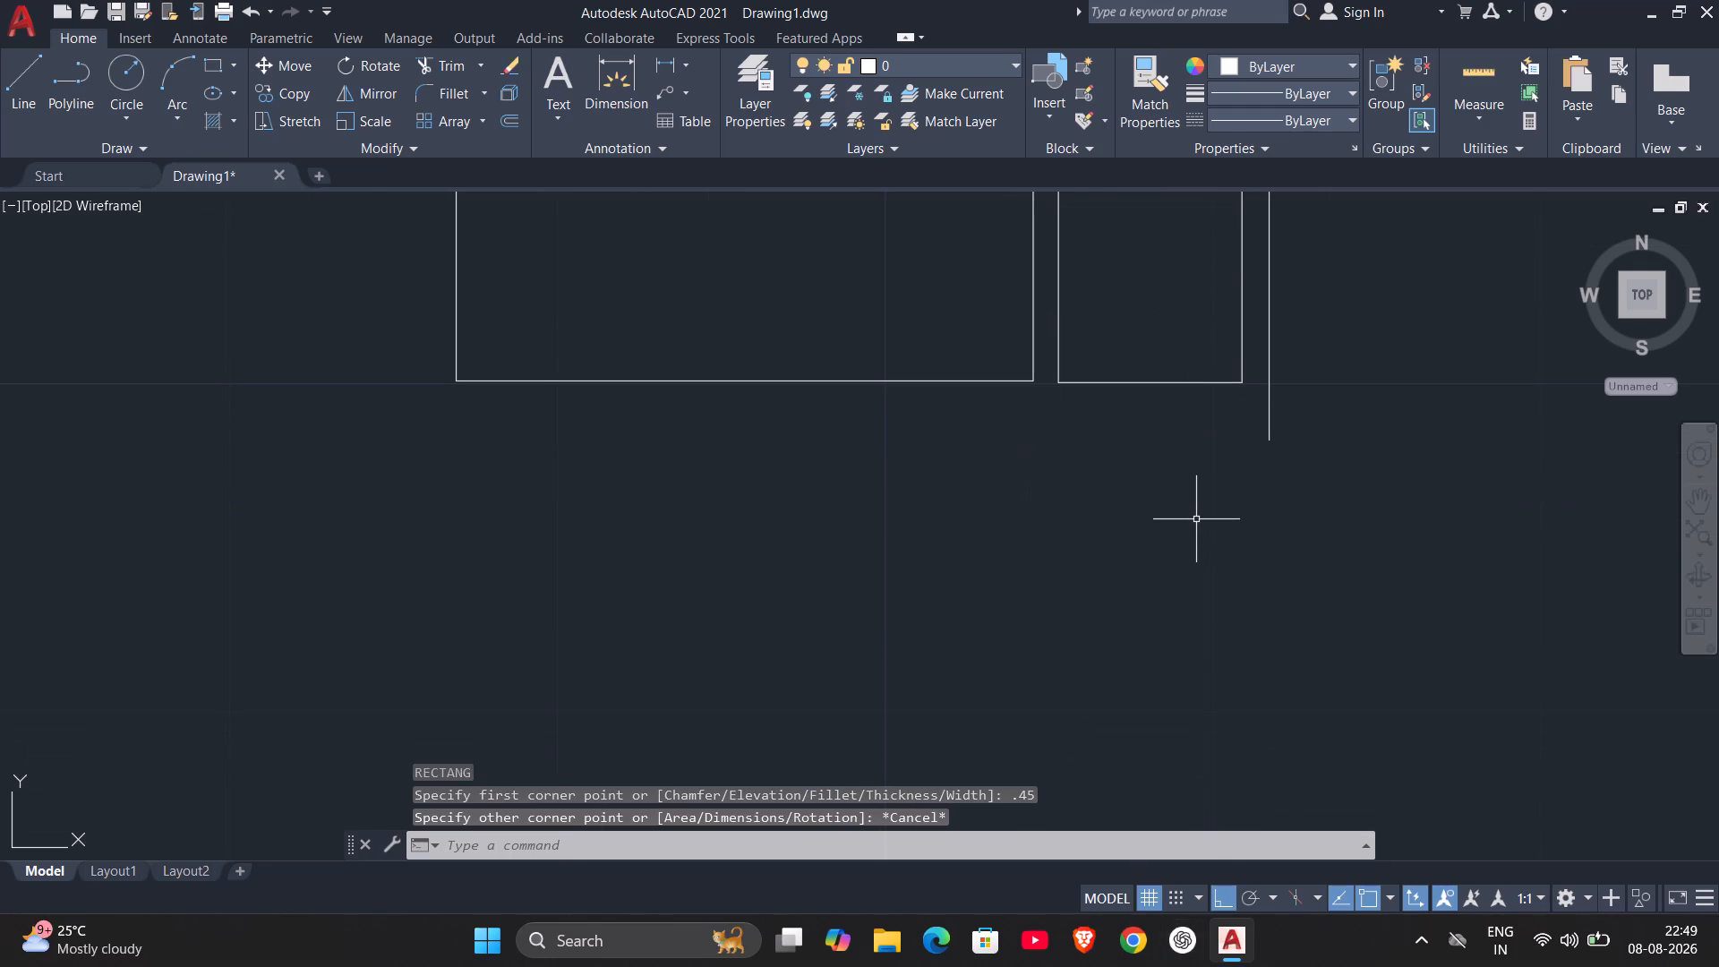
pyautogui.write('REC')
pyautogui.press('Return')
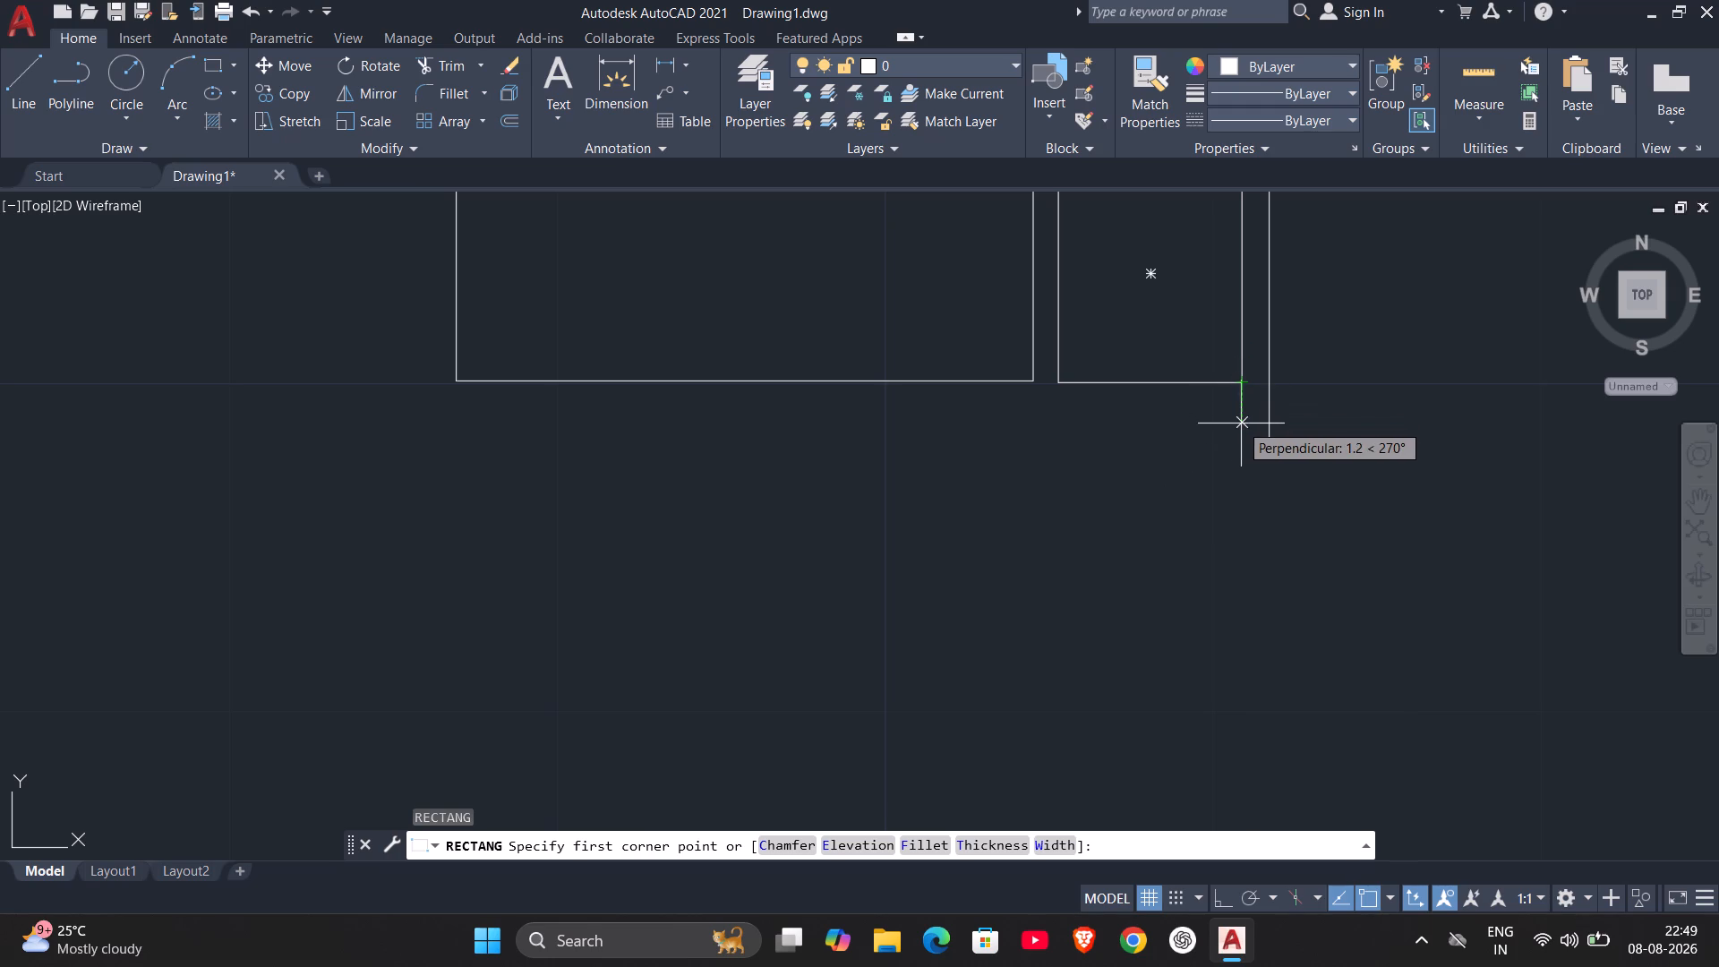
pyautogui.write('.9')
pyautogui.press('Return')
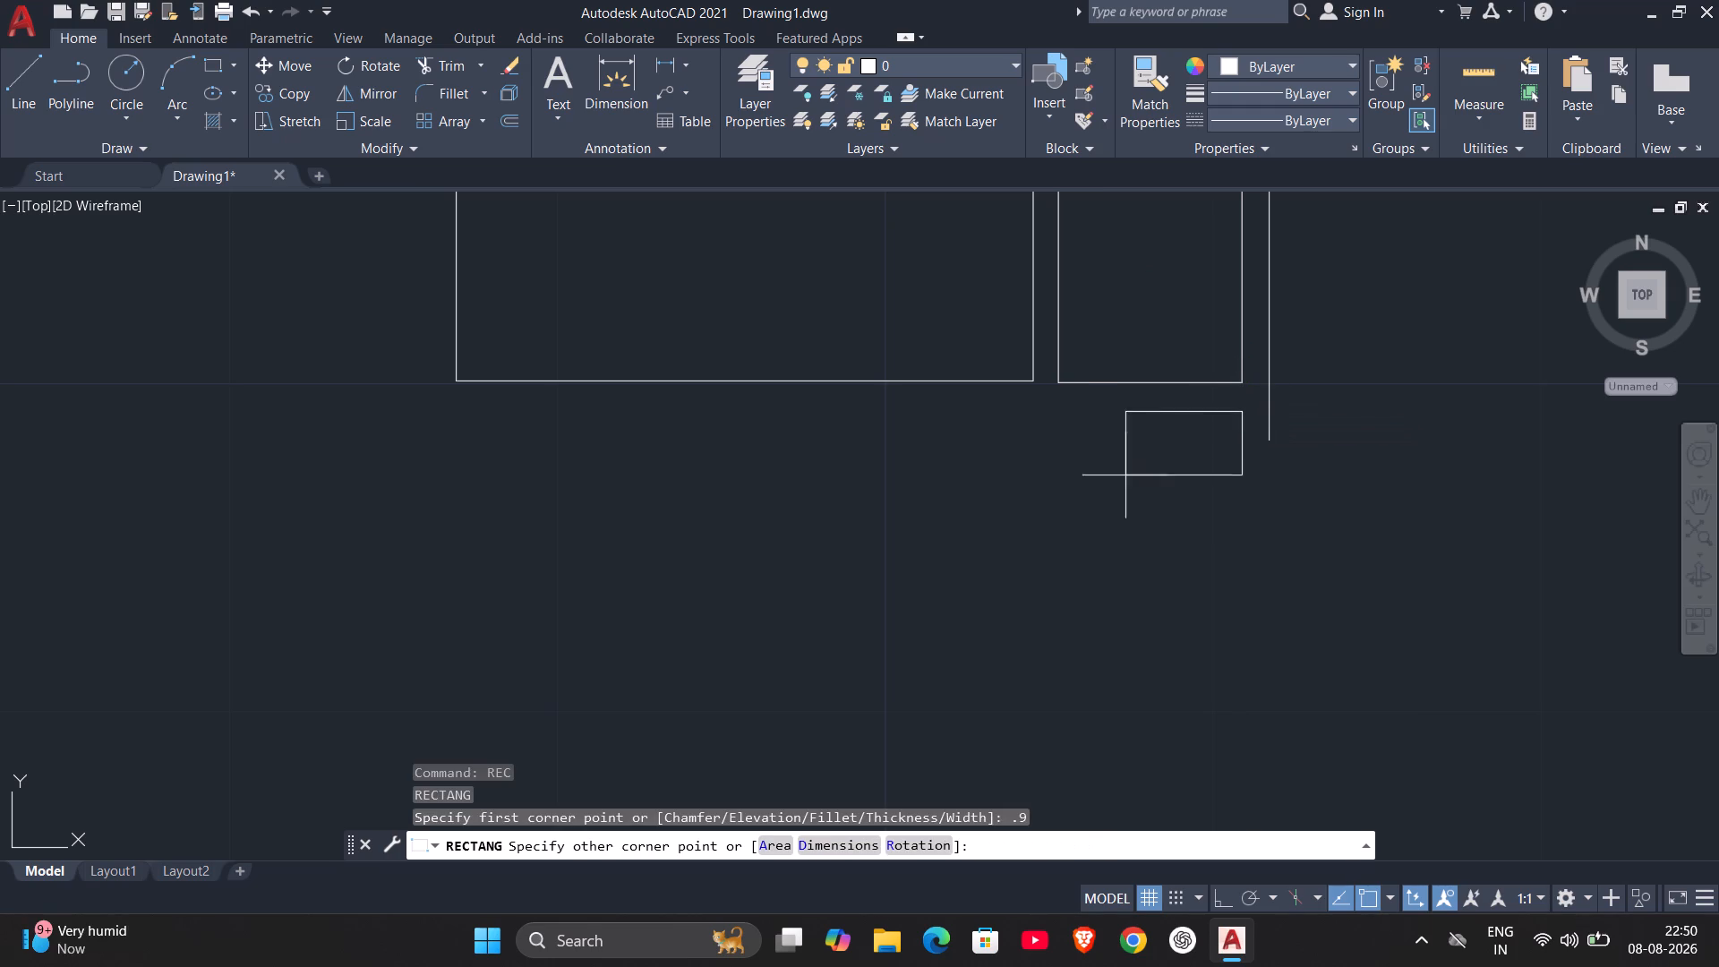
pyautogui.scroll(-1, 982, 773)
pyautogui.moveTo(968, 783); pyautogui.dragTo(1052, 645, button='middle')
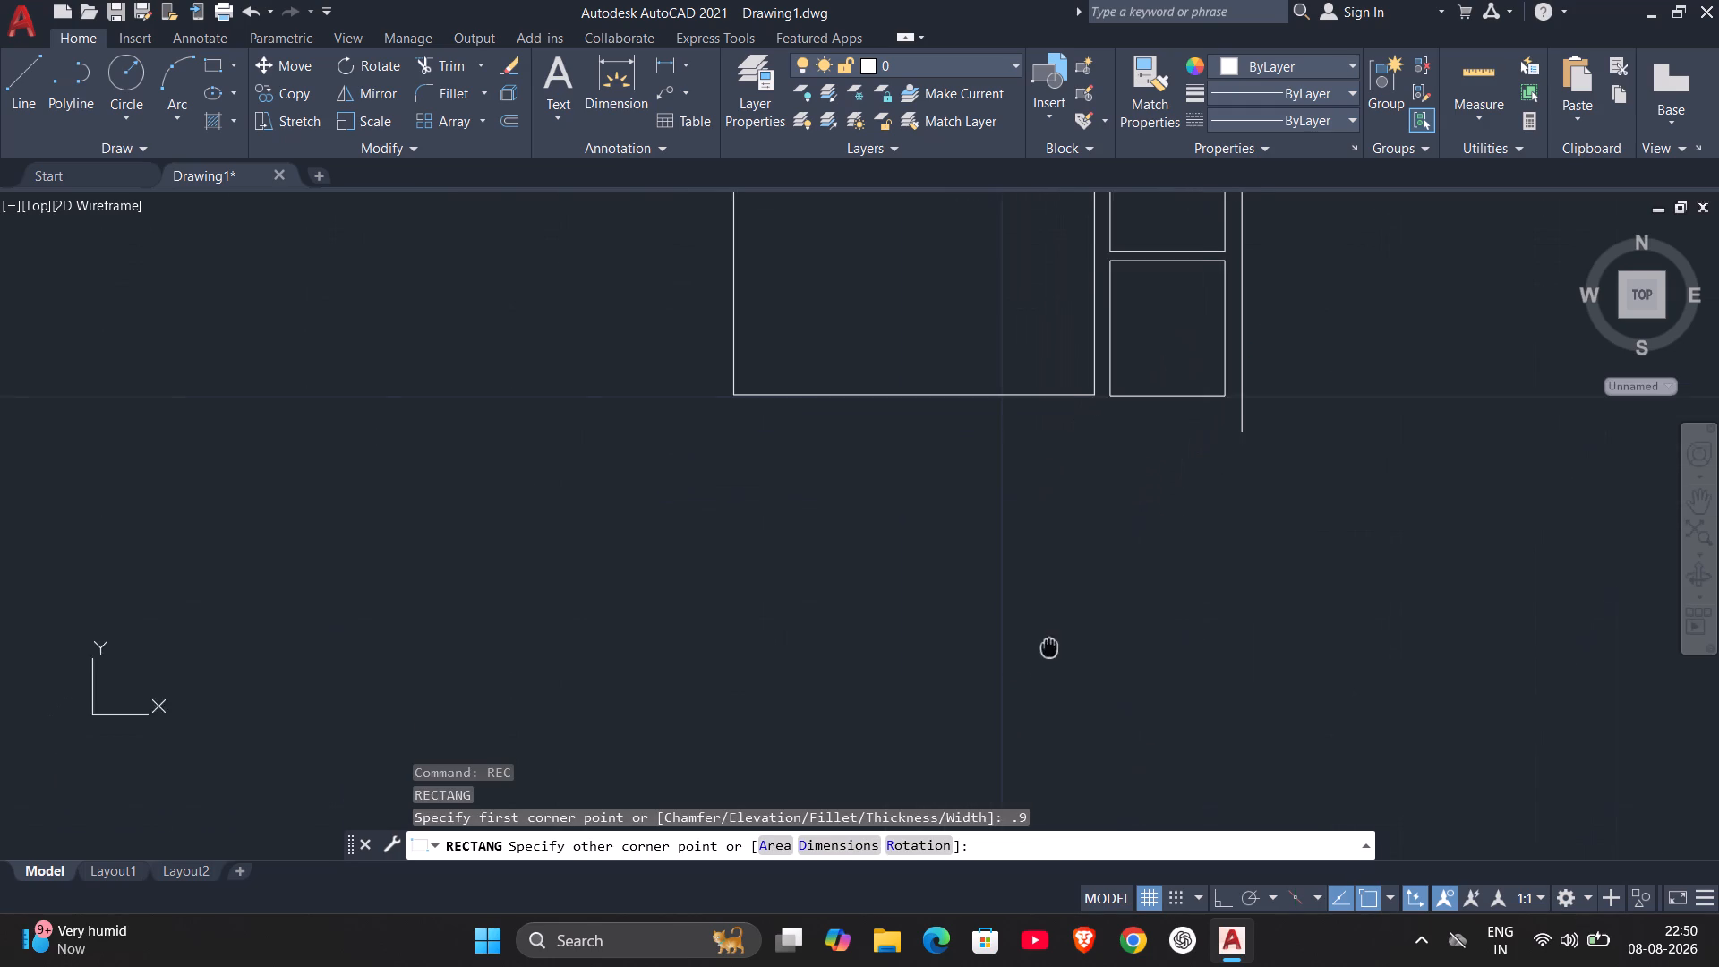
pyautogui.moveTo(1052, 645); pyautogui.dragTo(1052, 643, button='middle')
pyautogui.moveTo(1020, 689); pyautogui.dragTo(1033, 558, button='middle')
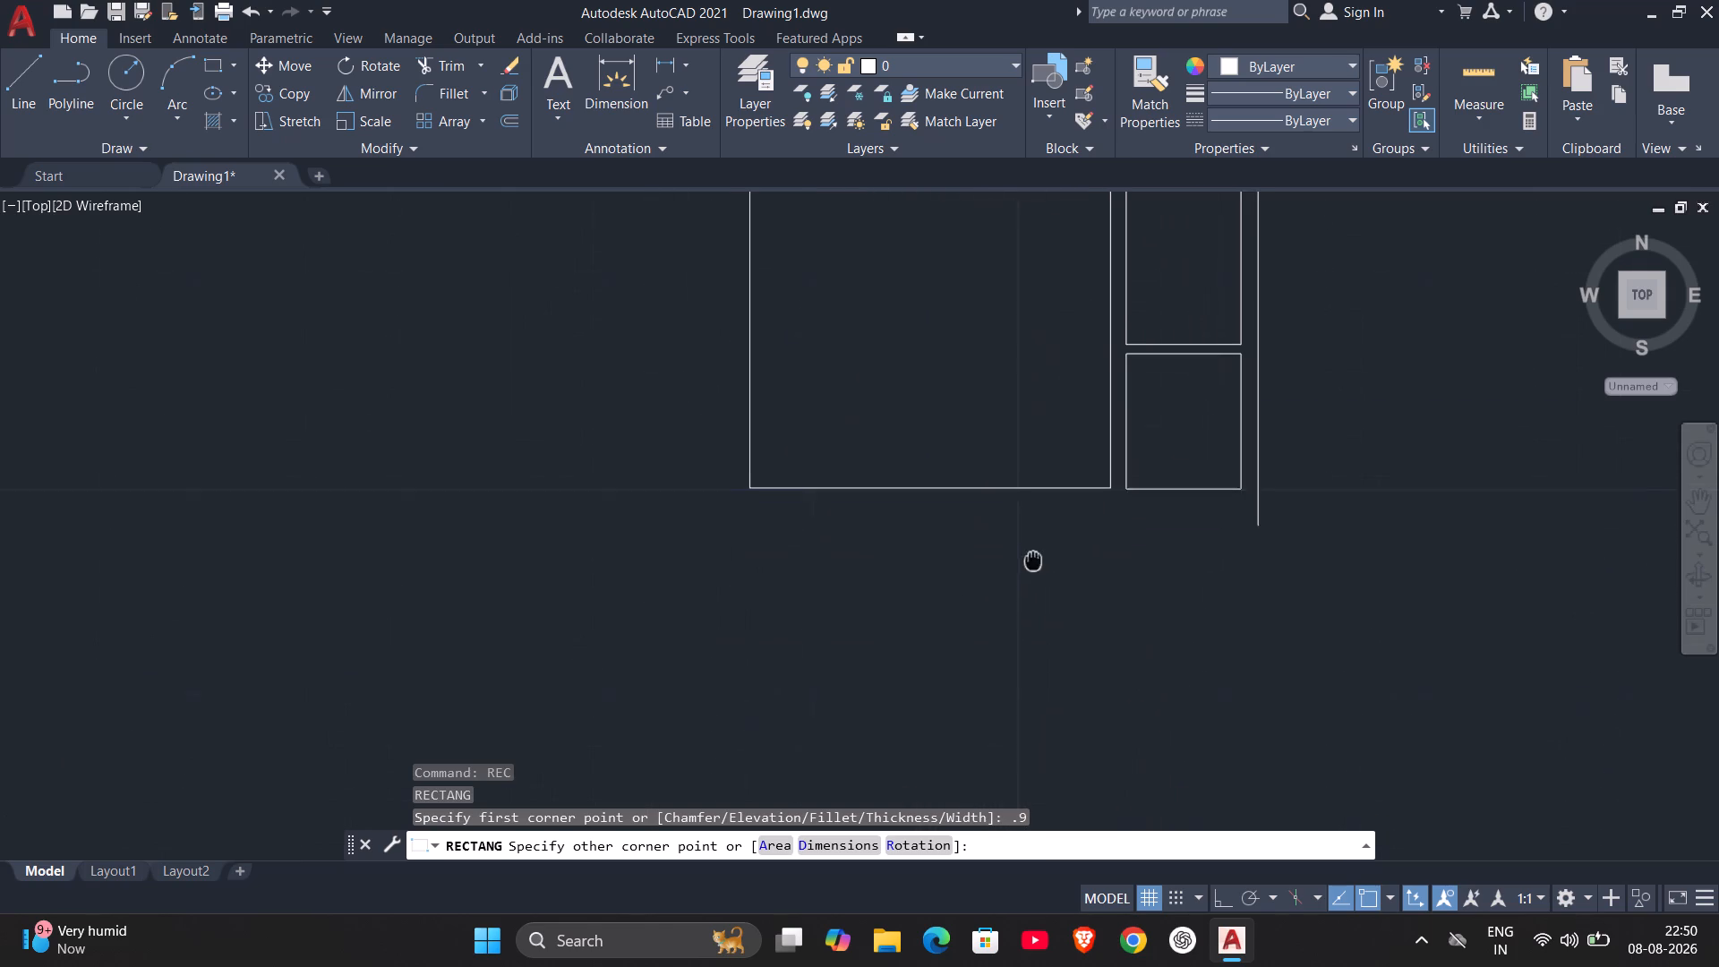
pyautogui.moveTo(1033, 558); pyautogui.dragTo(1043, 538, button='middle')
pyautogui.scroll(-1, 1015, 725)
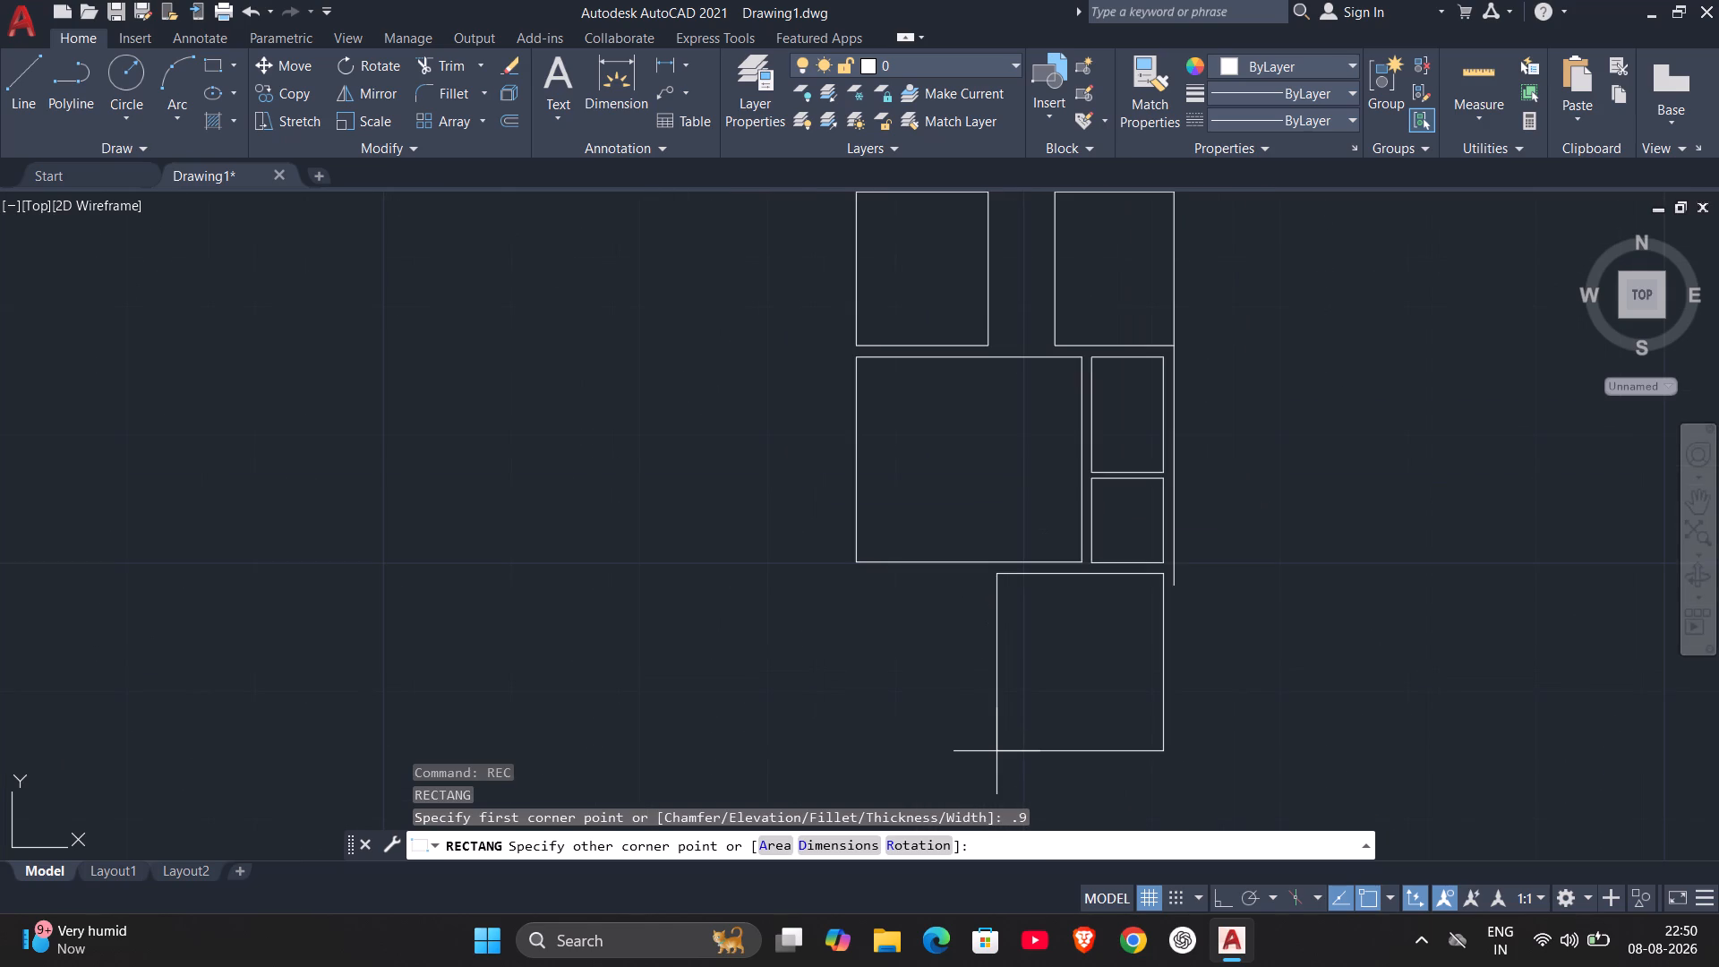
pyautogui.press('d')
pyautogui.press('Return')
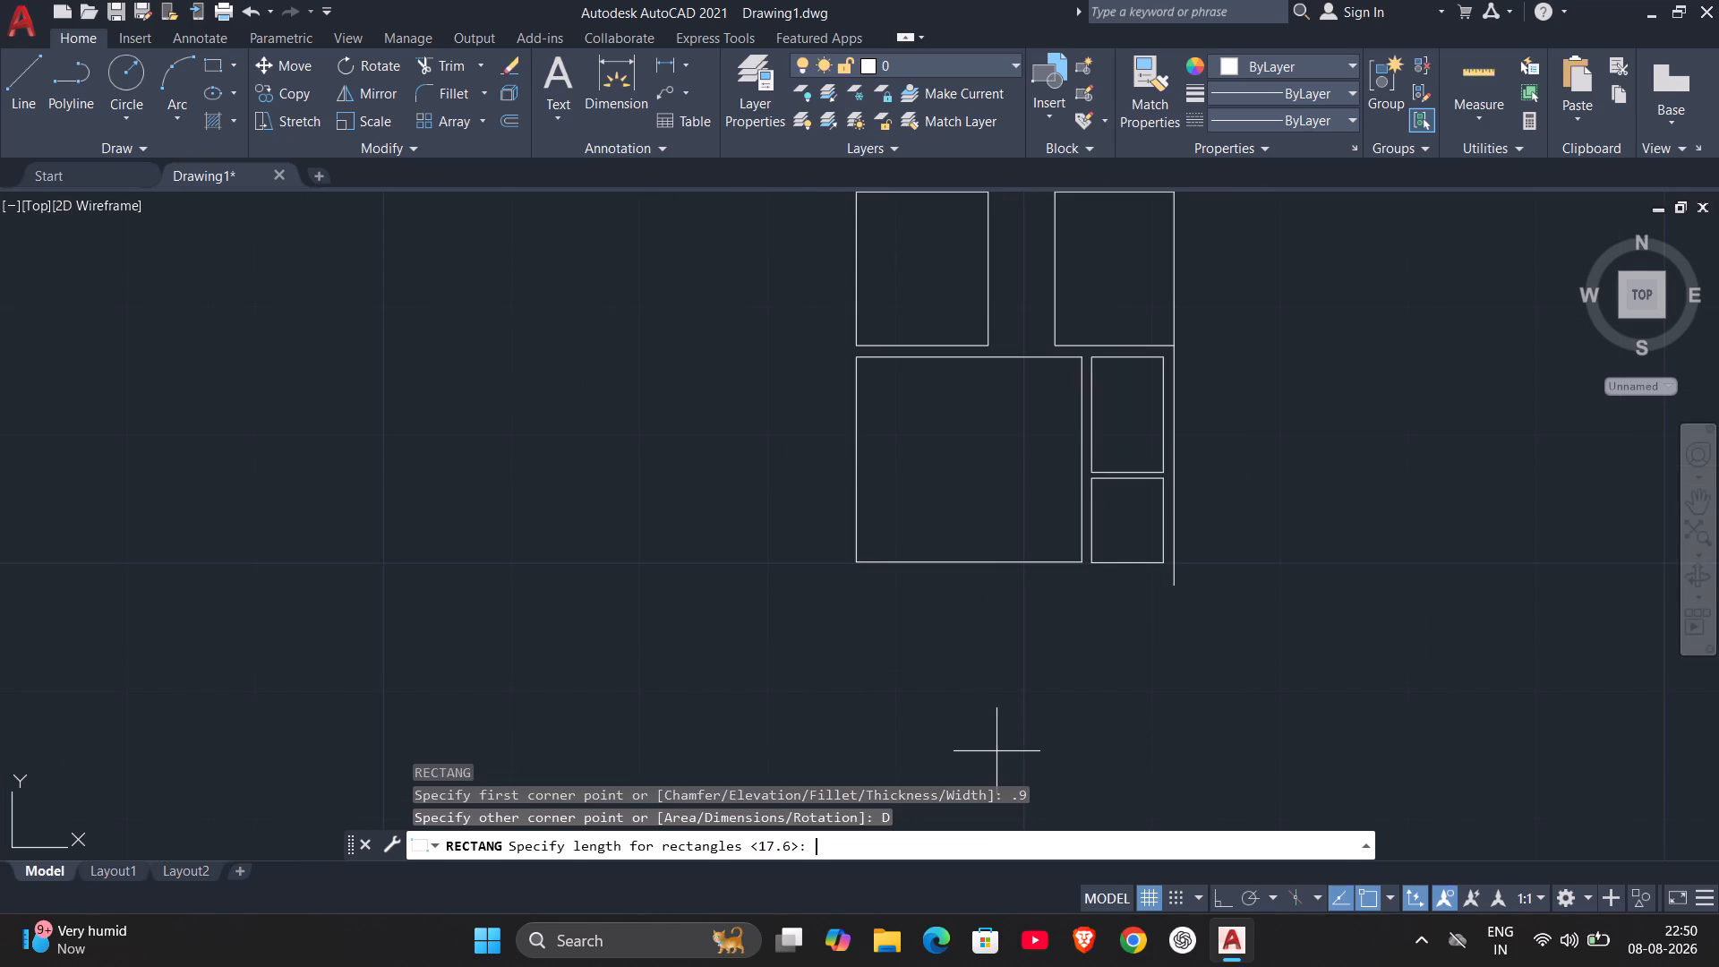
pyautogui.write('11')
pyautogui.press('.')
pyautogui.press('9')
pyautogui.press('Return')
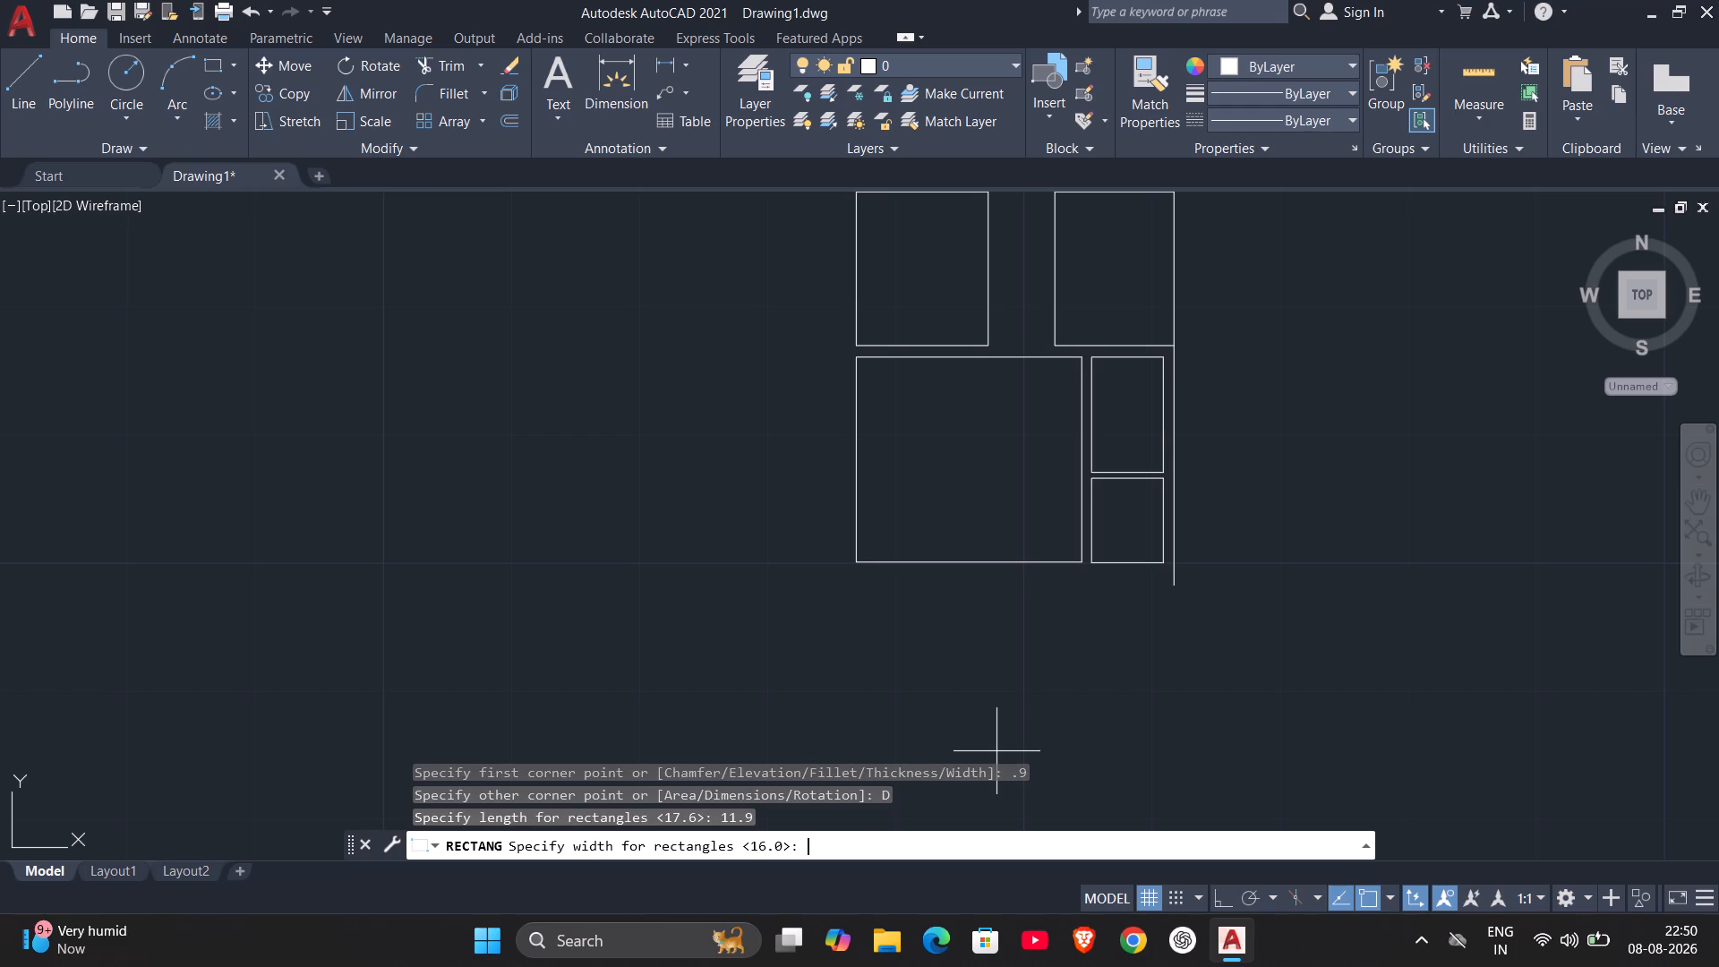
pyautogui.write('14.0')
pyautogui.press('Return')
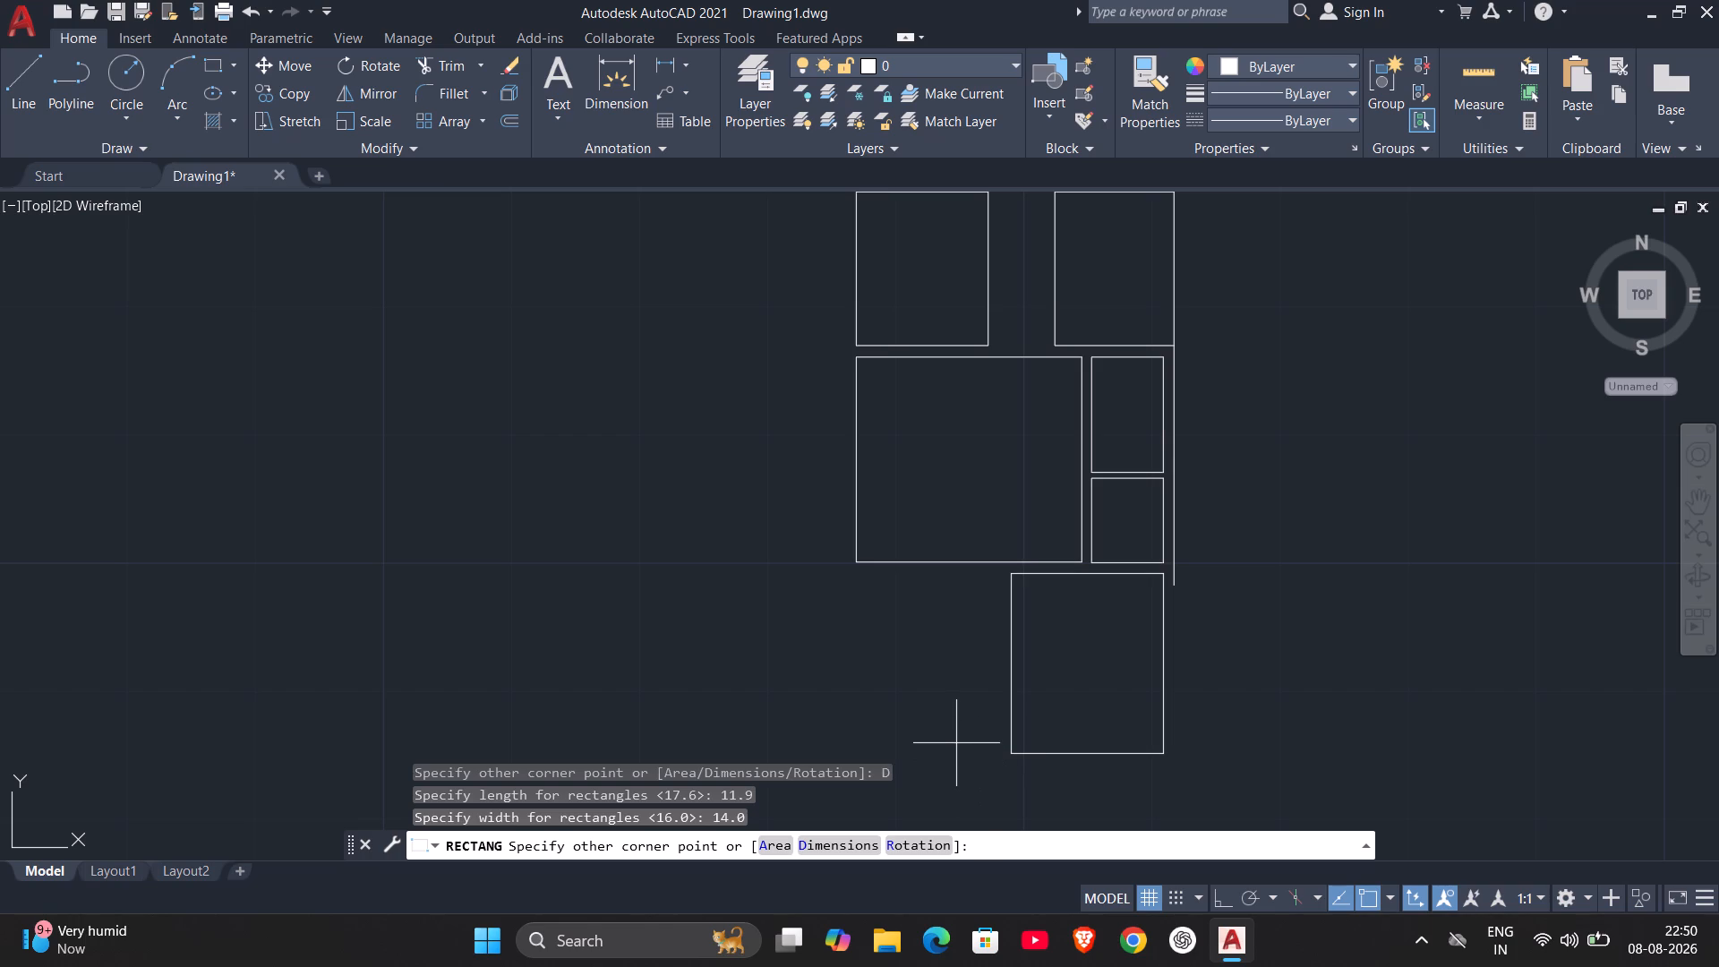
pyautogui.click(954, 740)
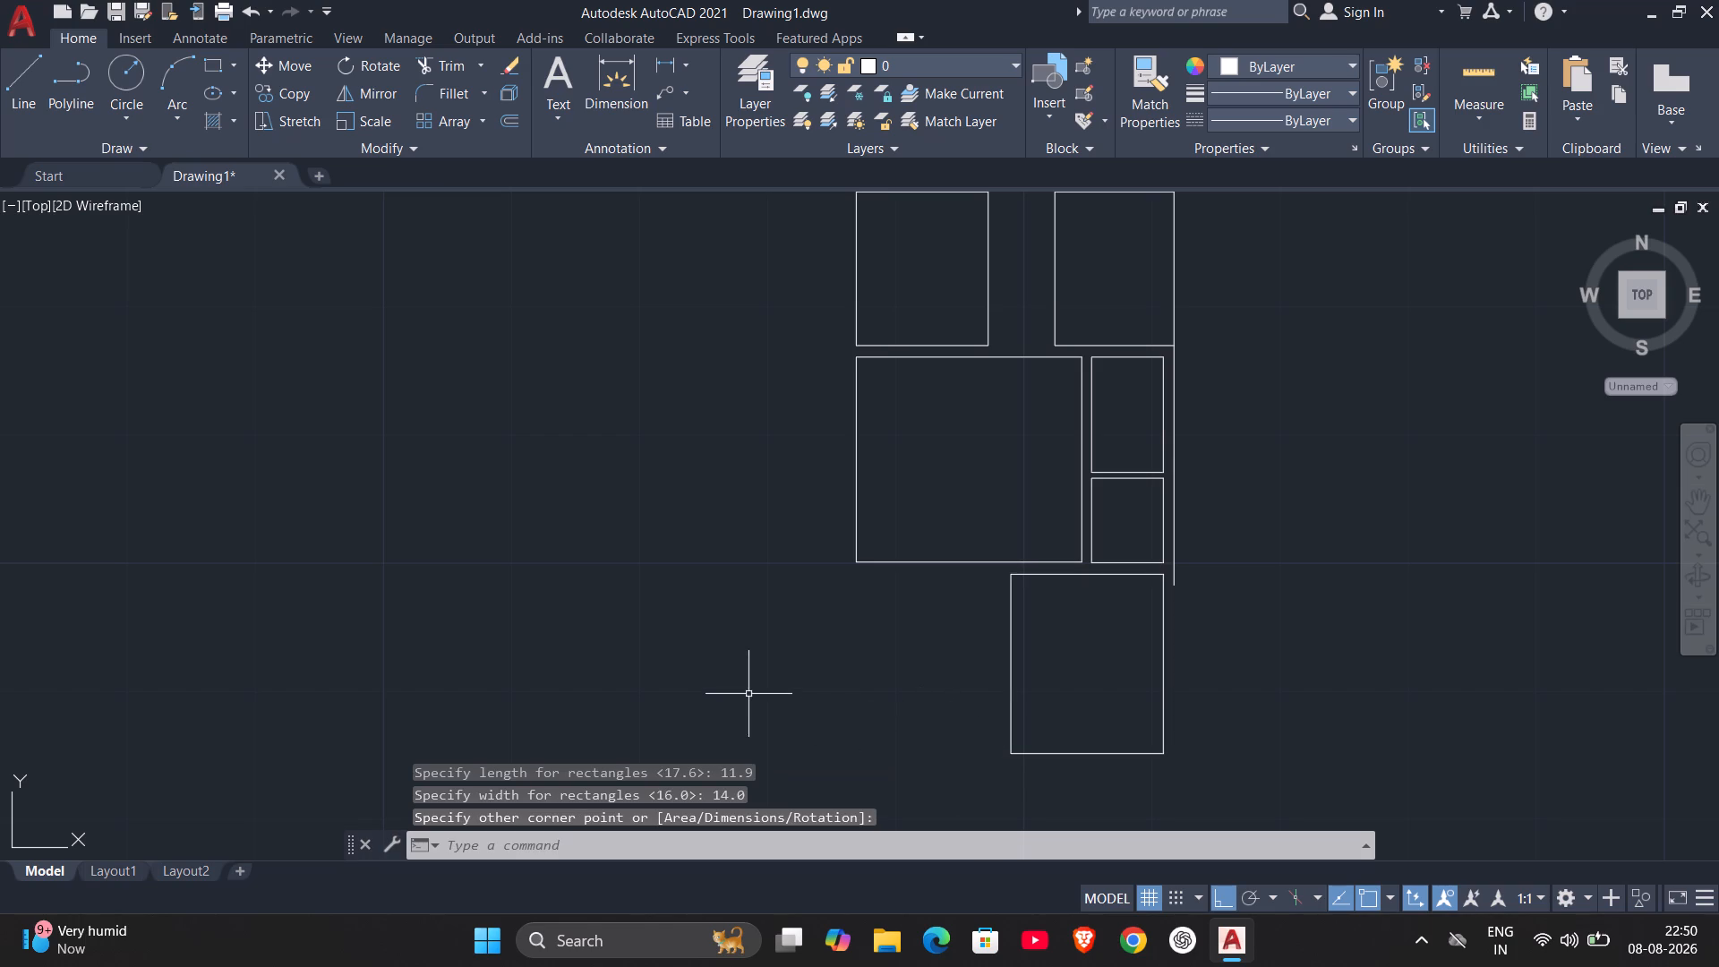
# Examine the arrangement of the rooms around the 11.9 by 14.0 rectangle and the long vertical line.
pyautogui.moveTo(1183, 704); pyautogui.dragTo(1262, 555, button='middle')
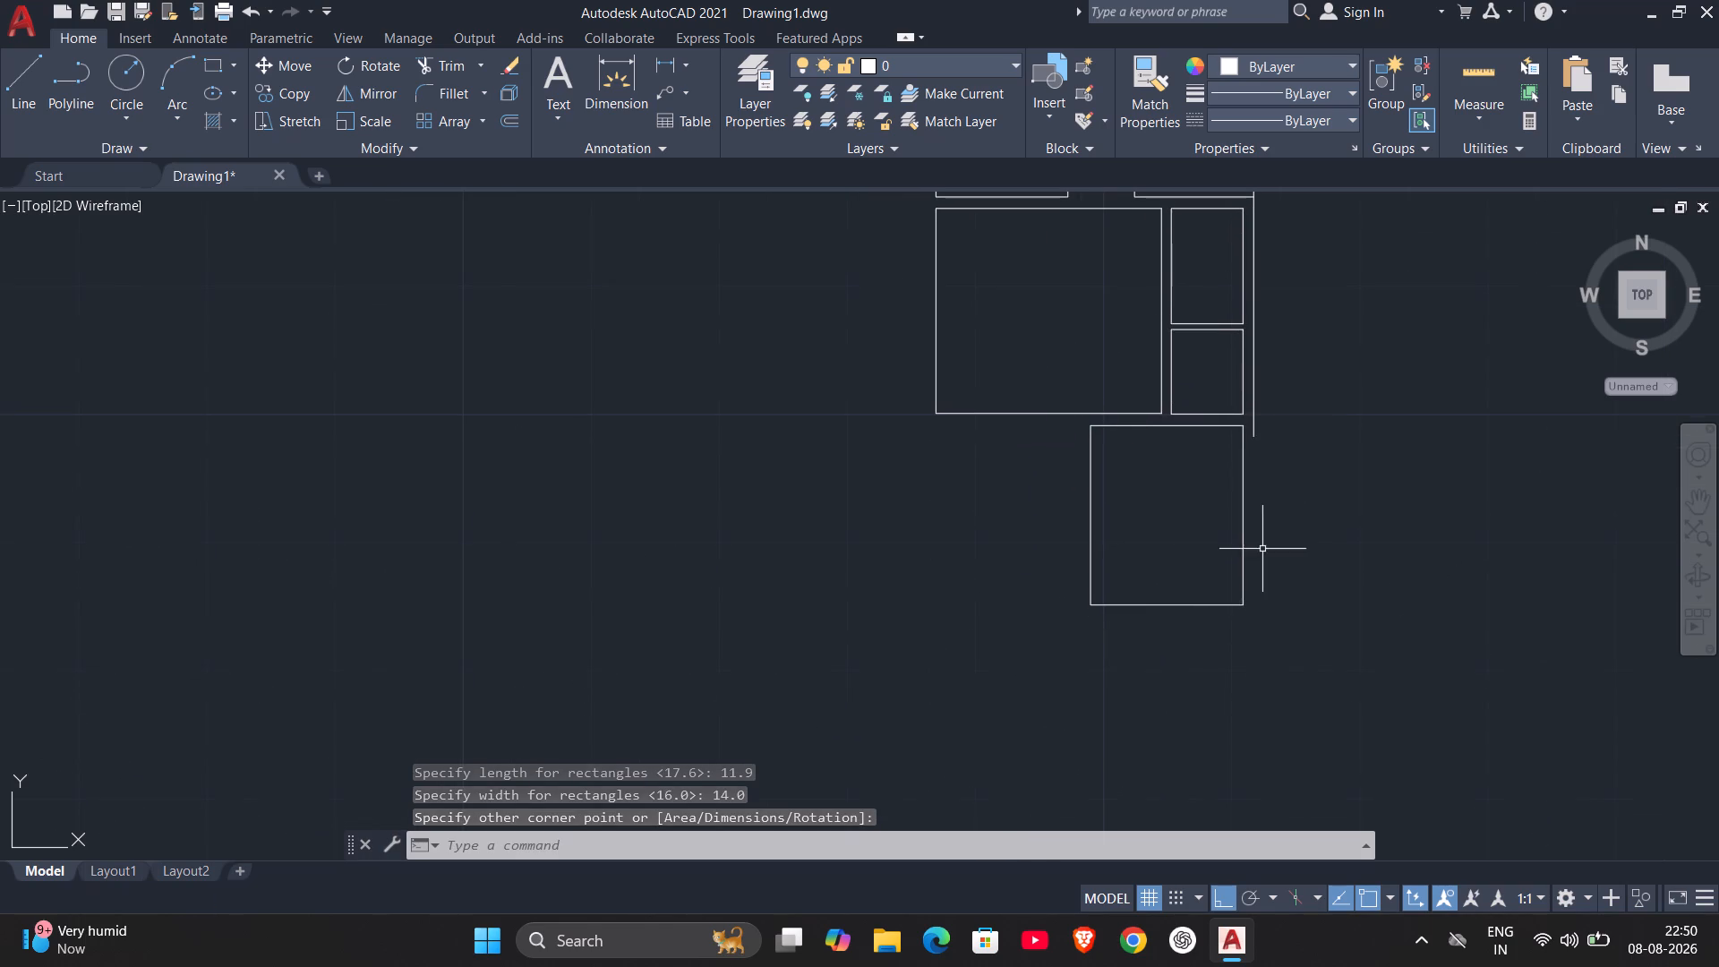
pyautogui.moveTo(1082, 635); pyautogui.dragTo(1159, 680, button='middle')
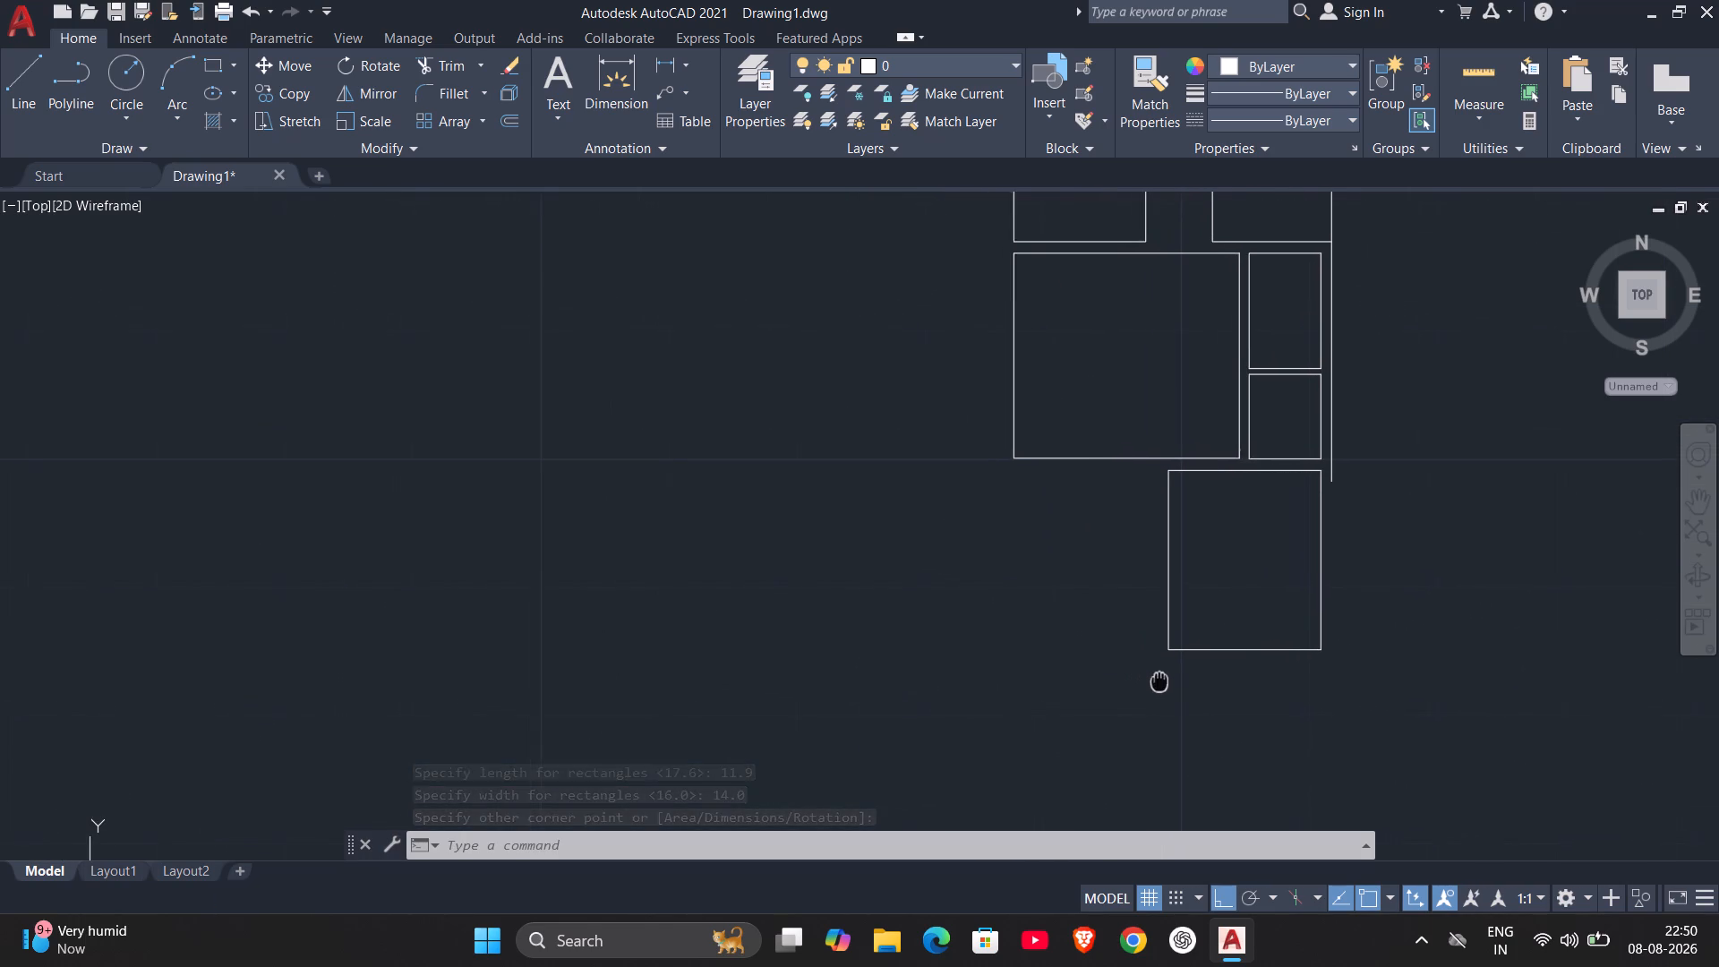
pyautogui.moveTo(1159, 680); pyautogui.dragTo(1200, 678, button='middle')
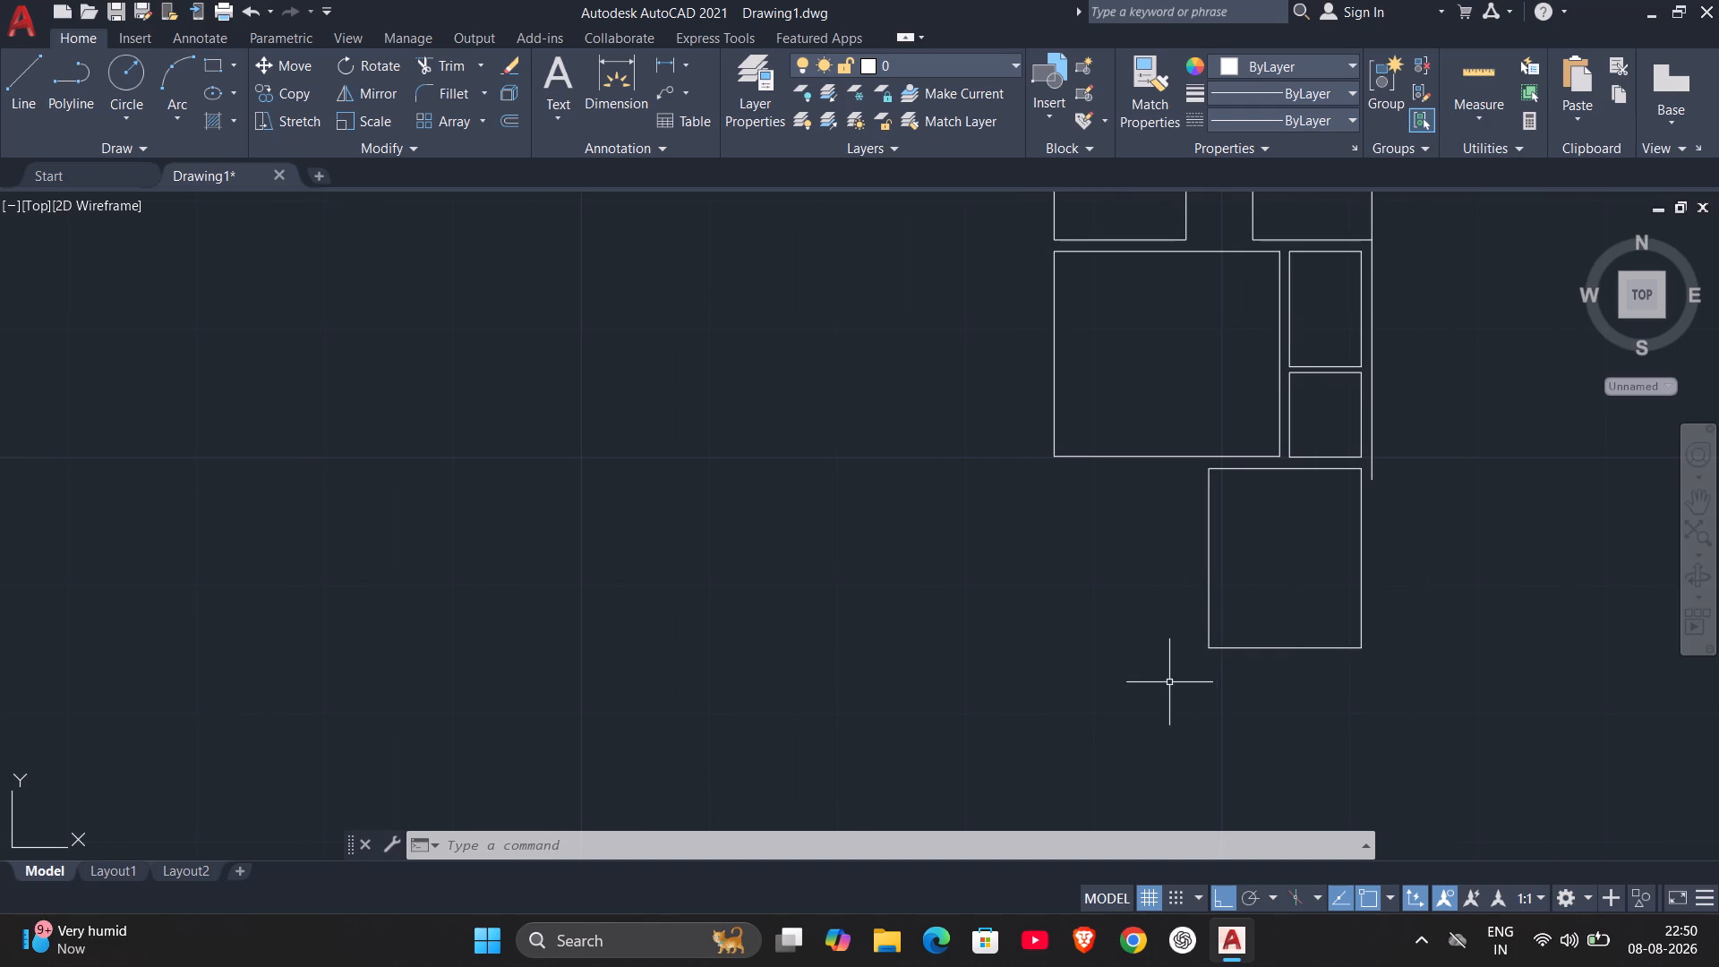
pyautogui.moveTo(1090, 568); pyautogui.dragTo(1072, 690, button='middle')
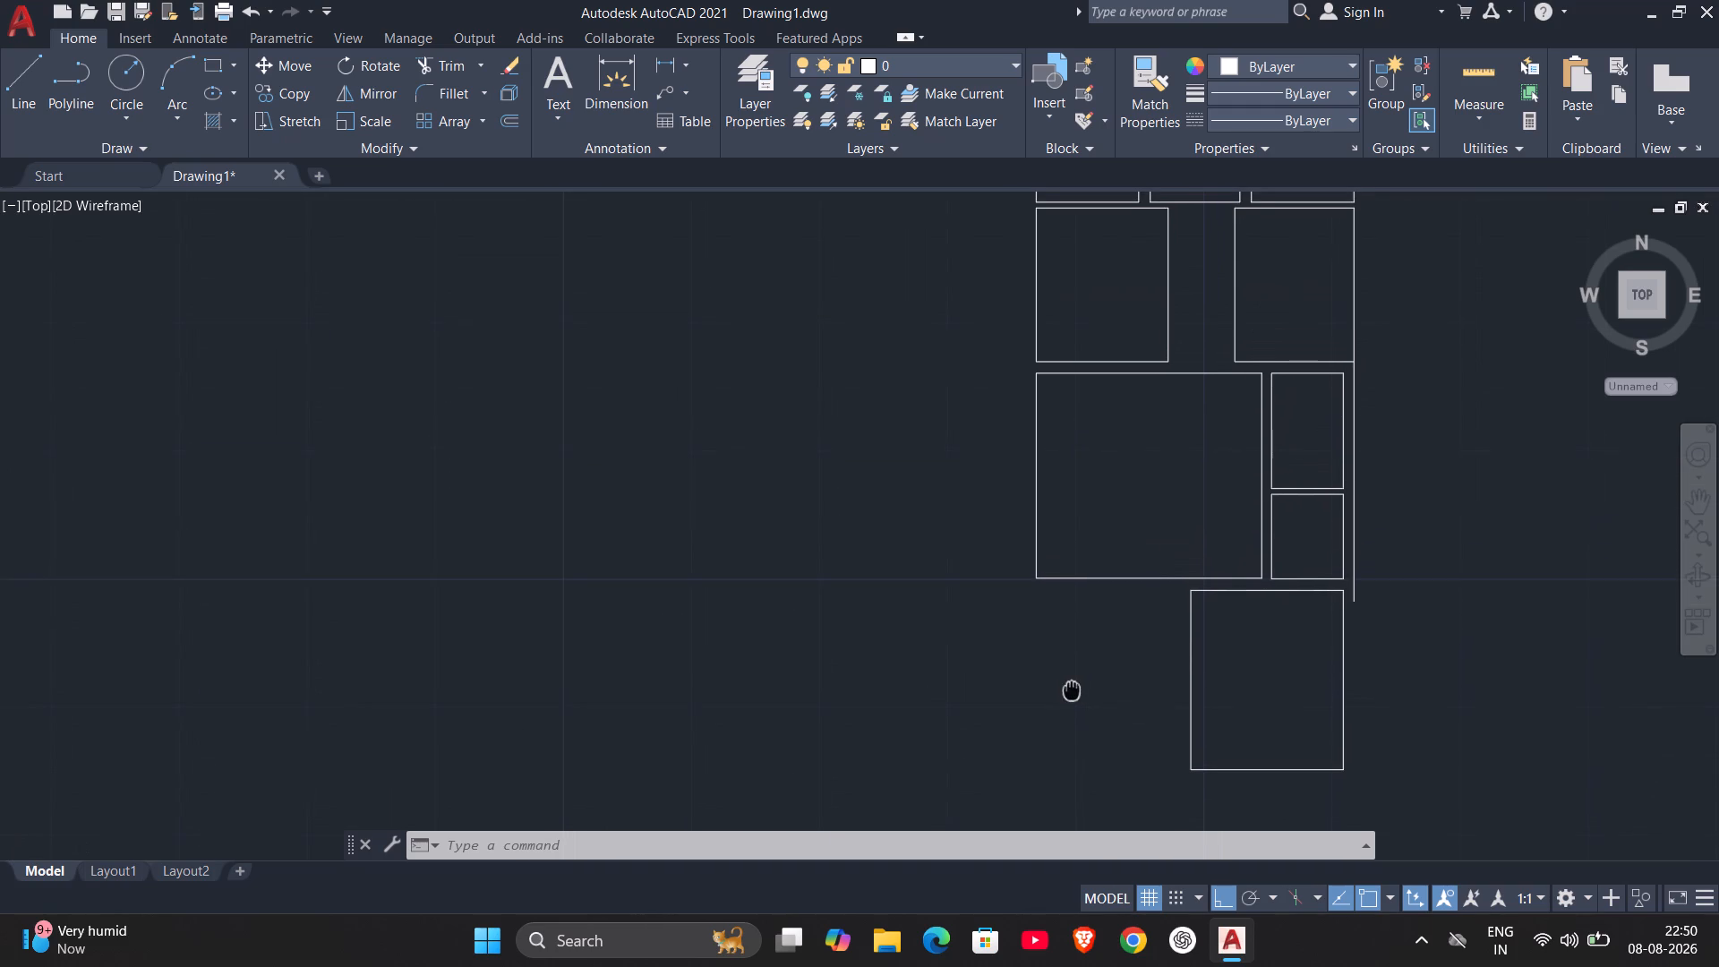
pyautogui.moveTo(1072, 690); pyautogui.dragTo(1071, 690, button='middle')
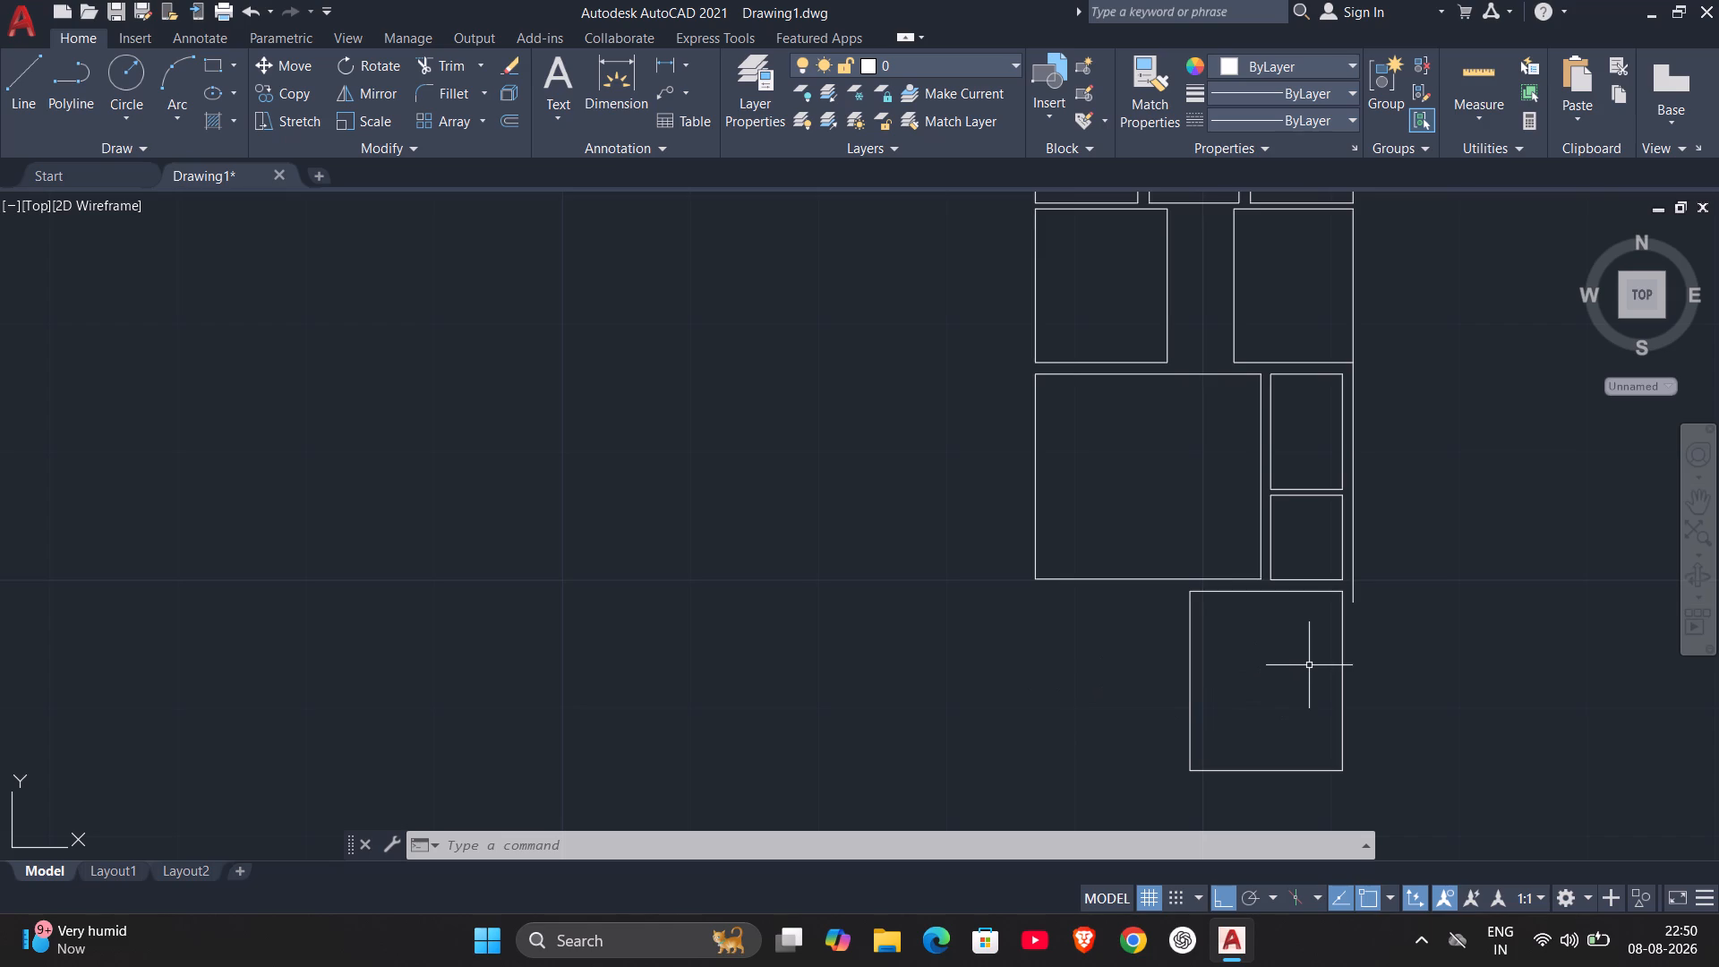
pyautogui.moveTo(1300, 669); pyautogui.dragTo(1150, 686, button='middle')
pyautogui.scroll(-1, 1140, 669)
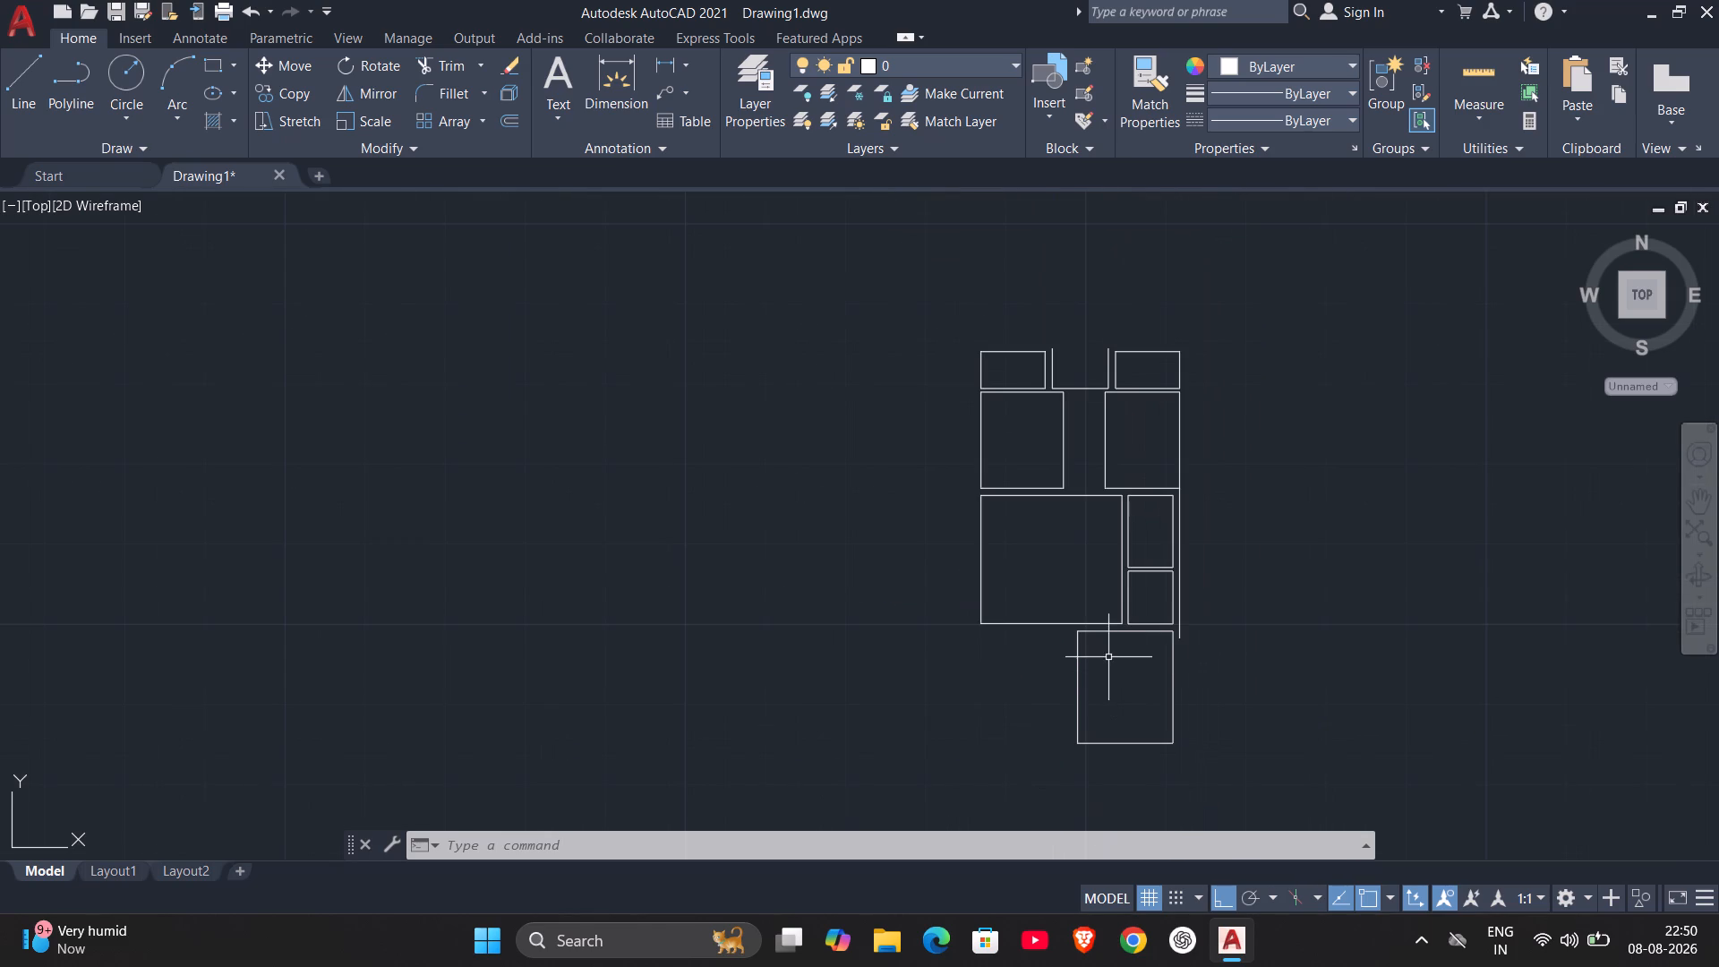
pyautogui.scroll(1, 1066, 355)
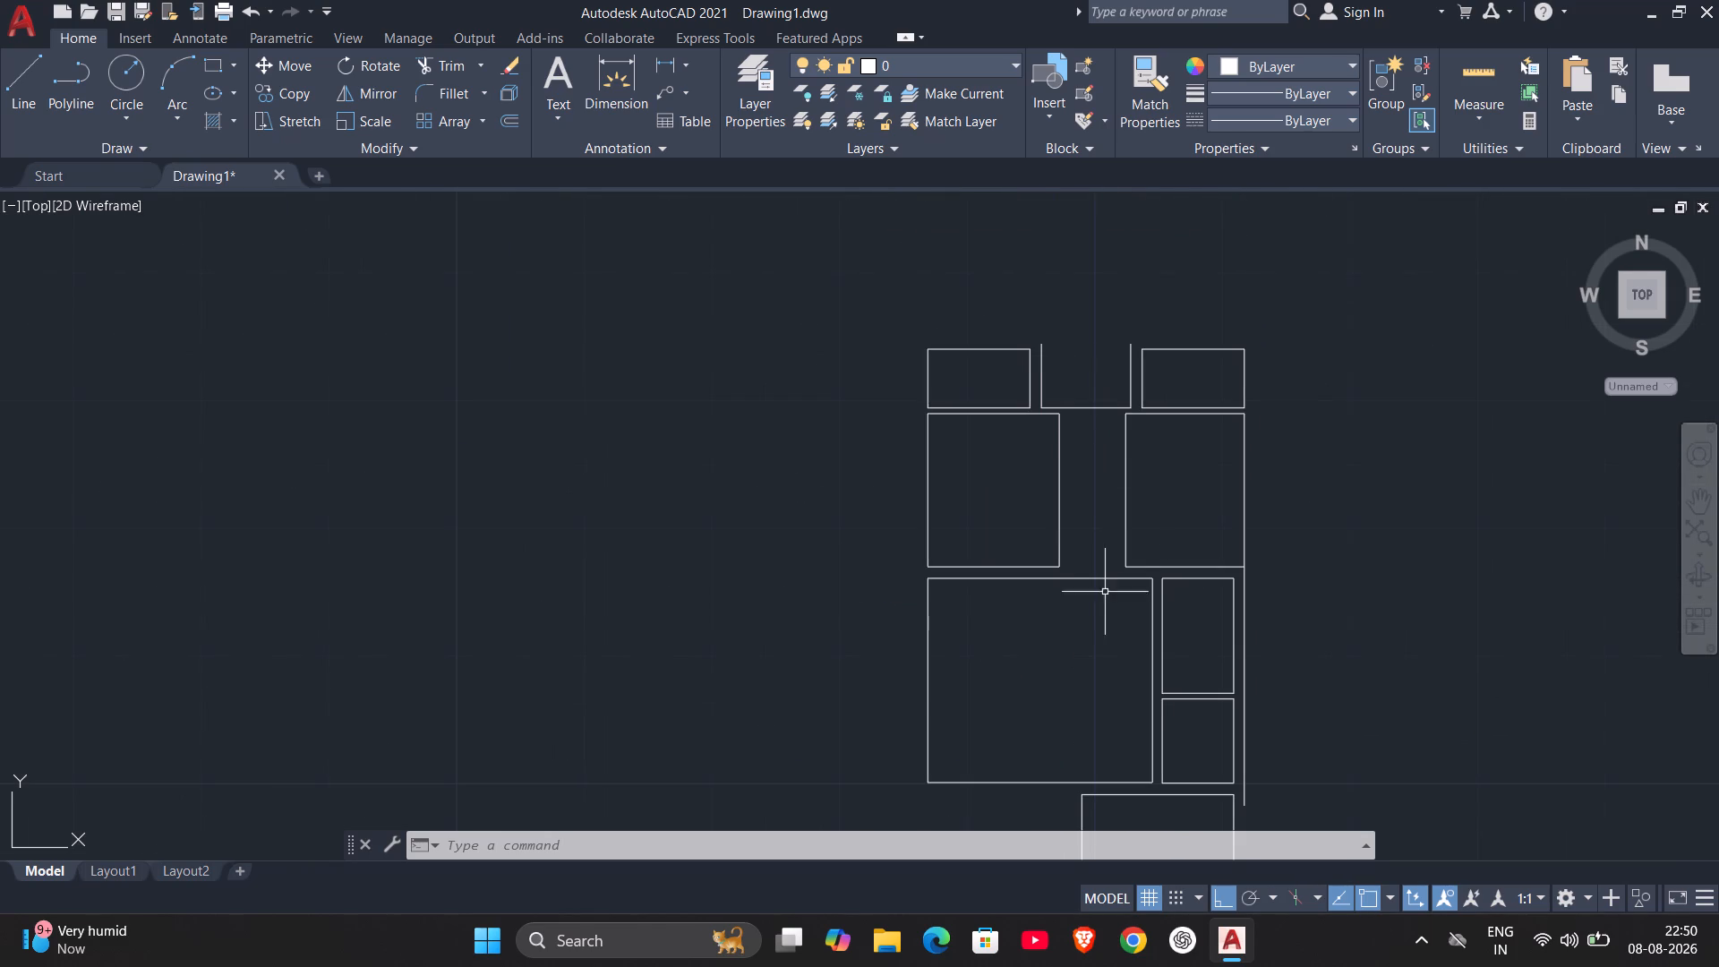
pyautogui.scroll(-1, 1105, 615)
pyautogui.moveTo(1105, 620); pyautogui.dragTo(1068, 485, button='middle')
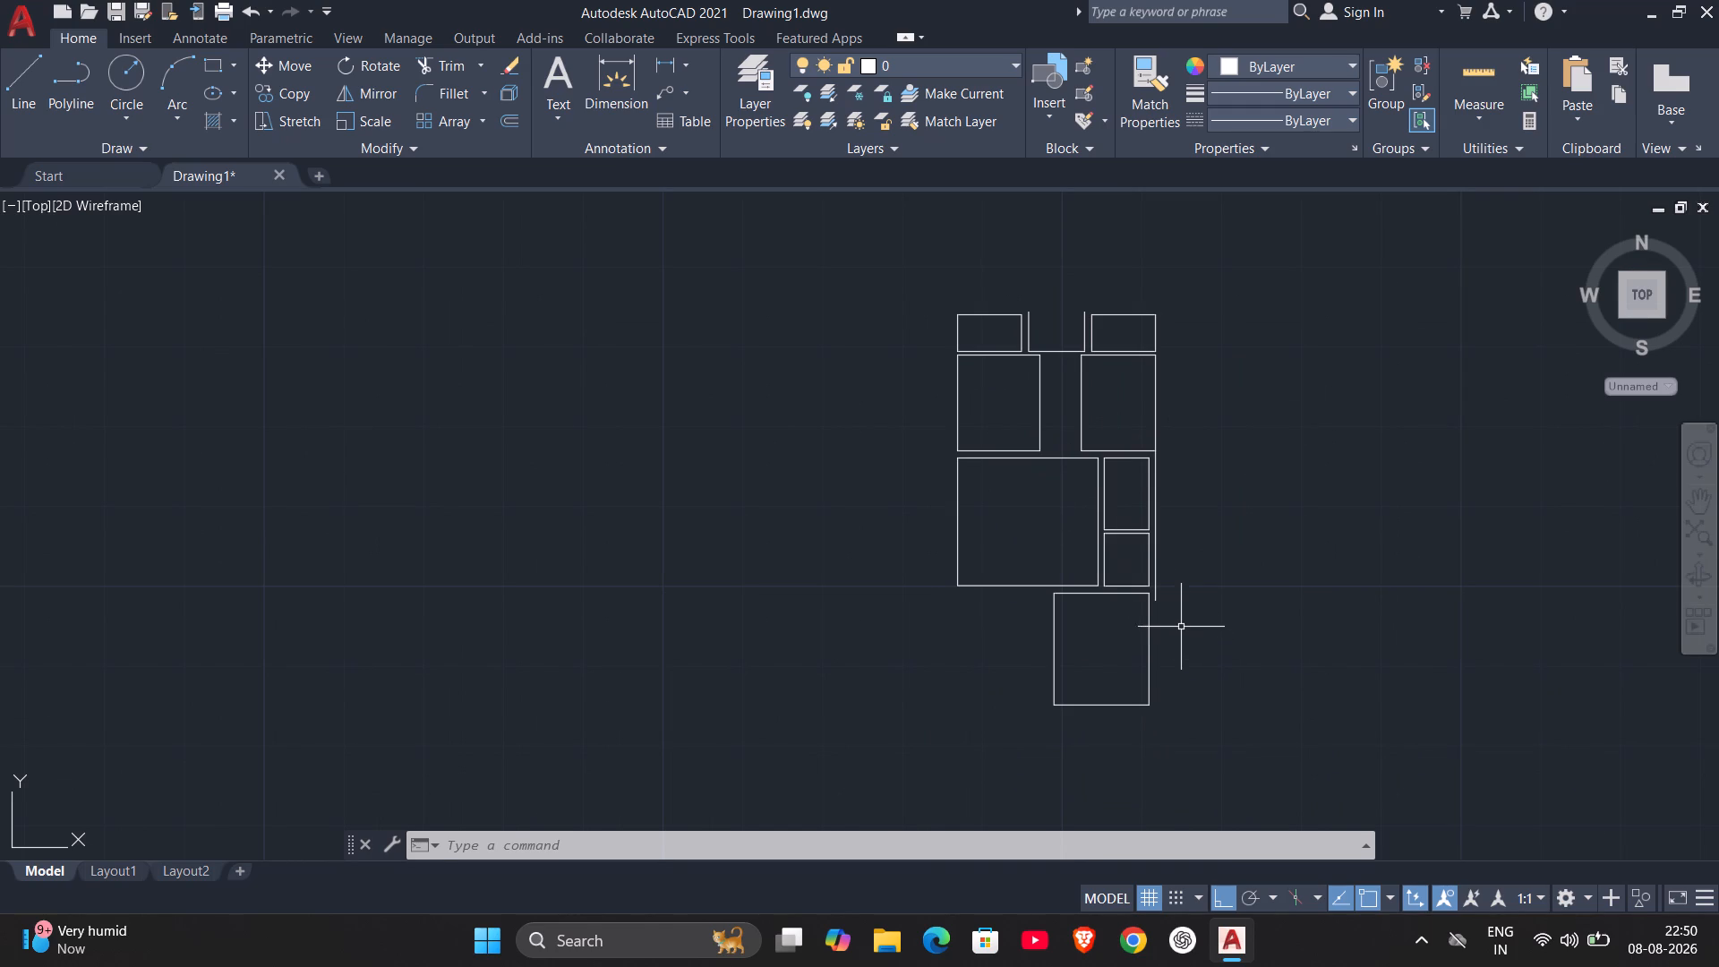
pyautogui.scroll(1, 1165, 582)
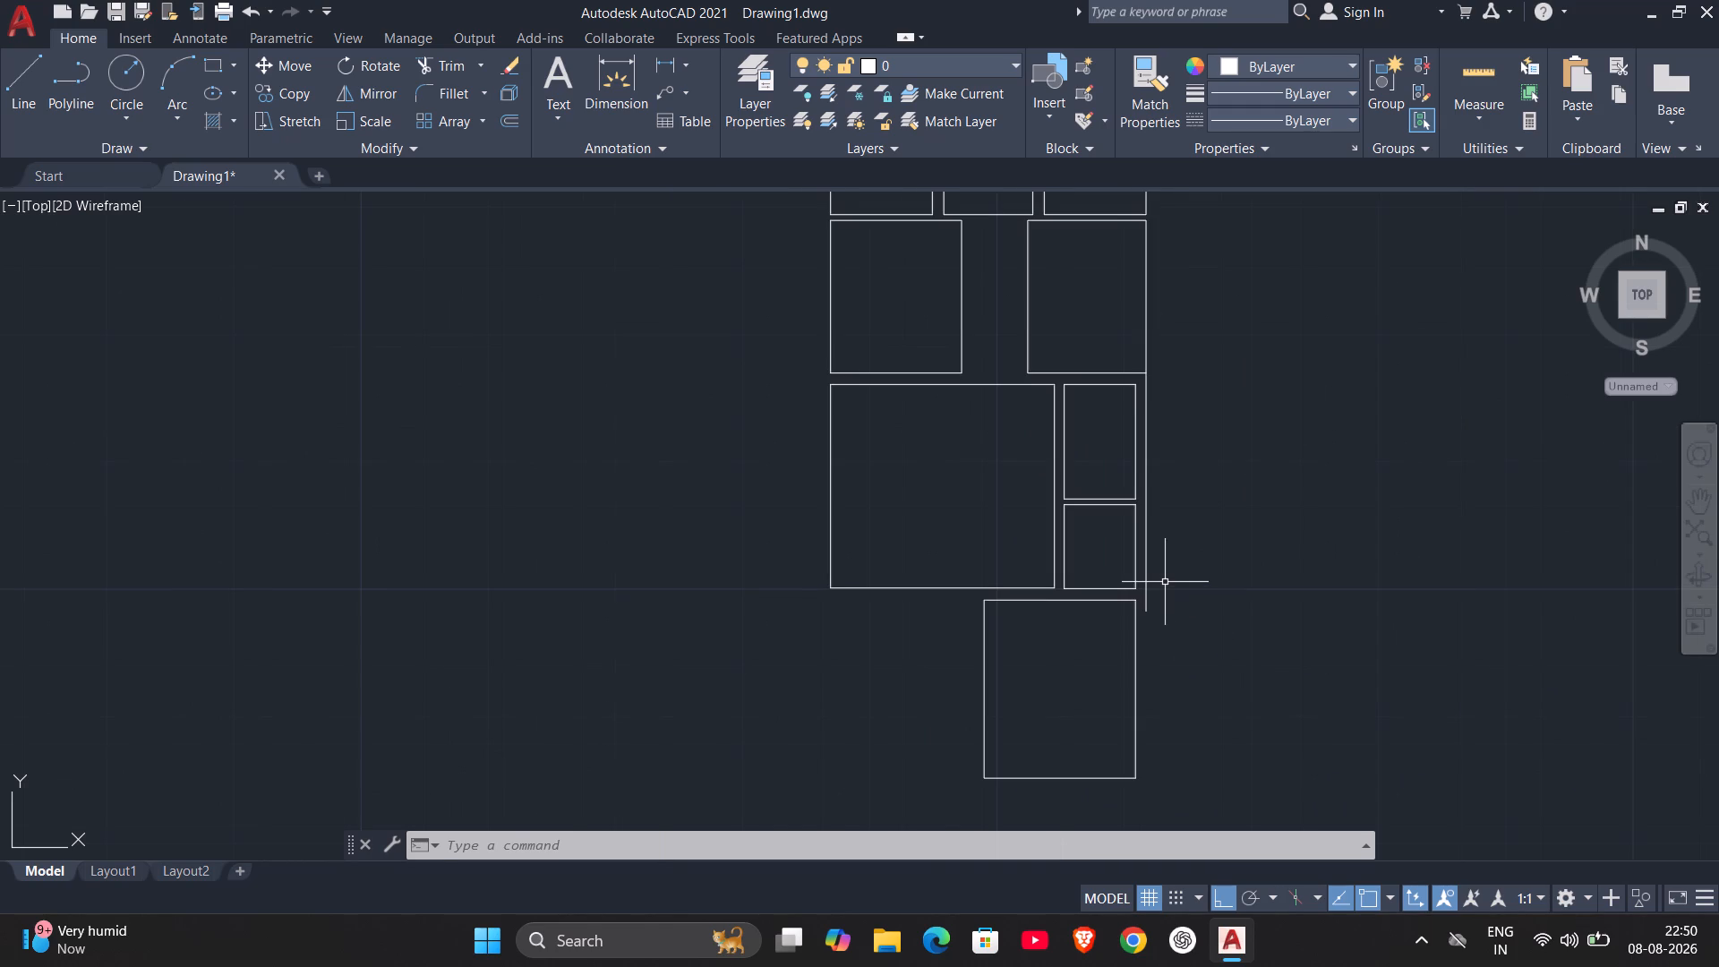
pyautogui.scroll(-1, 1165, 582)
pyautogui.scroll(1, 1165, 581)
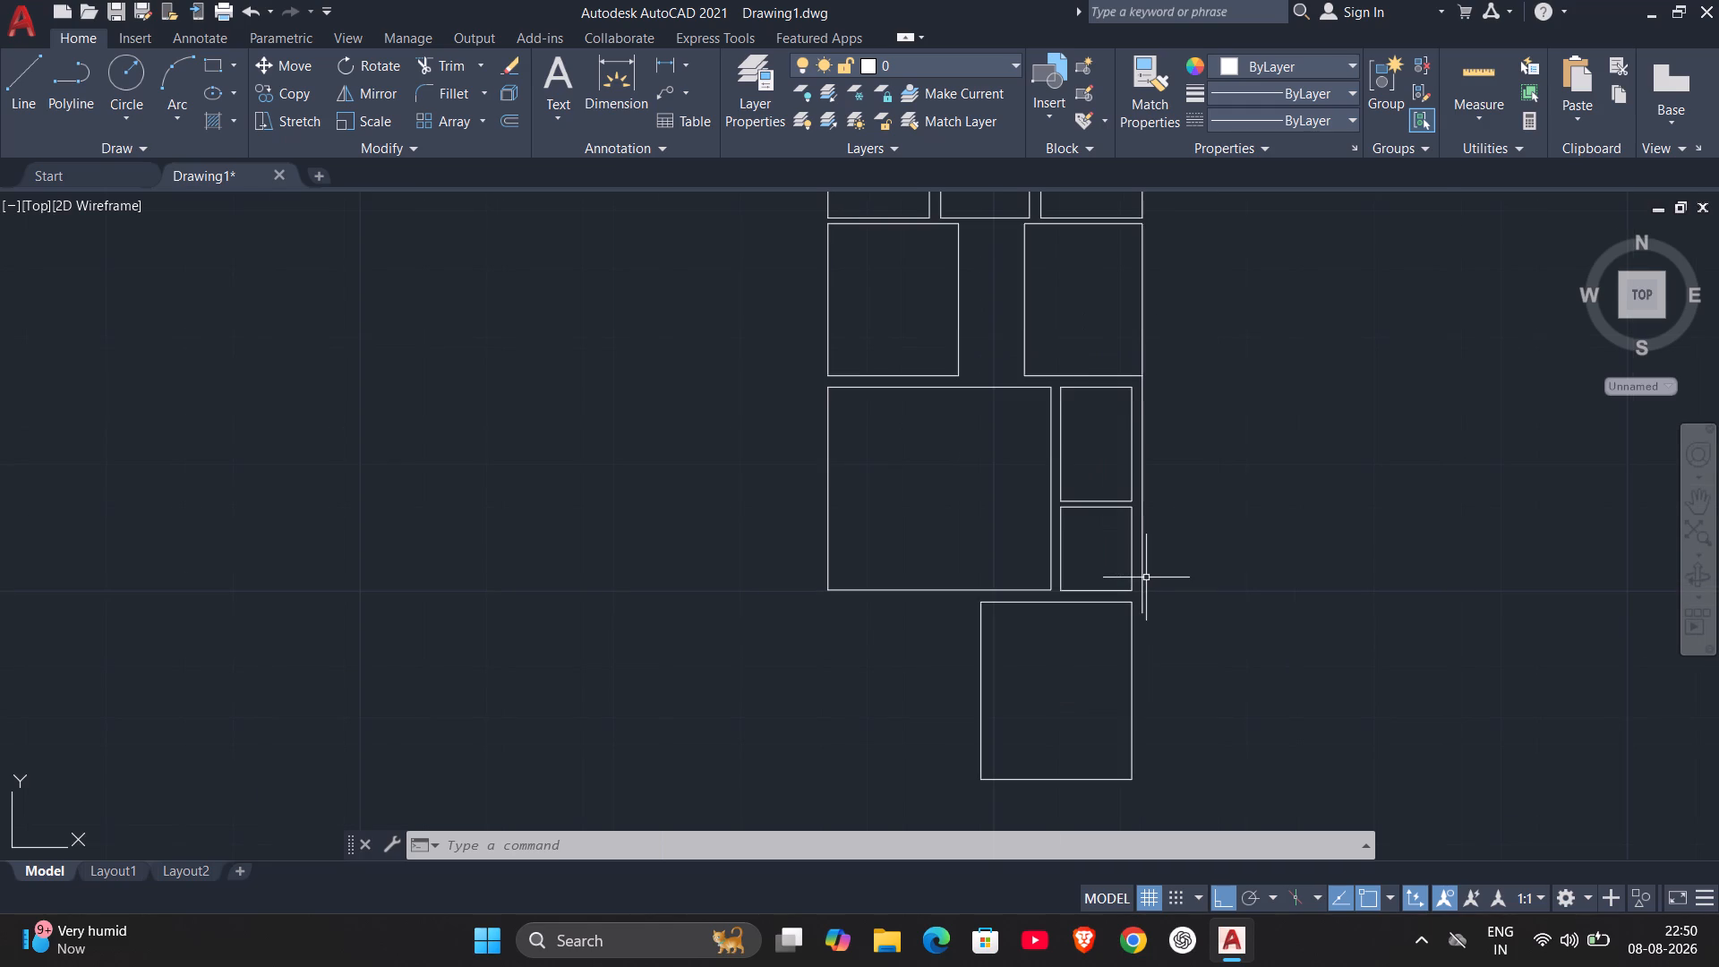
# Delete the long vertical line east of the two stacked 5.6-wide rectangles.
pyautogui.click(1141, 578)
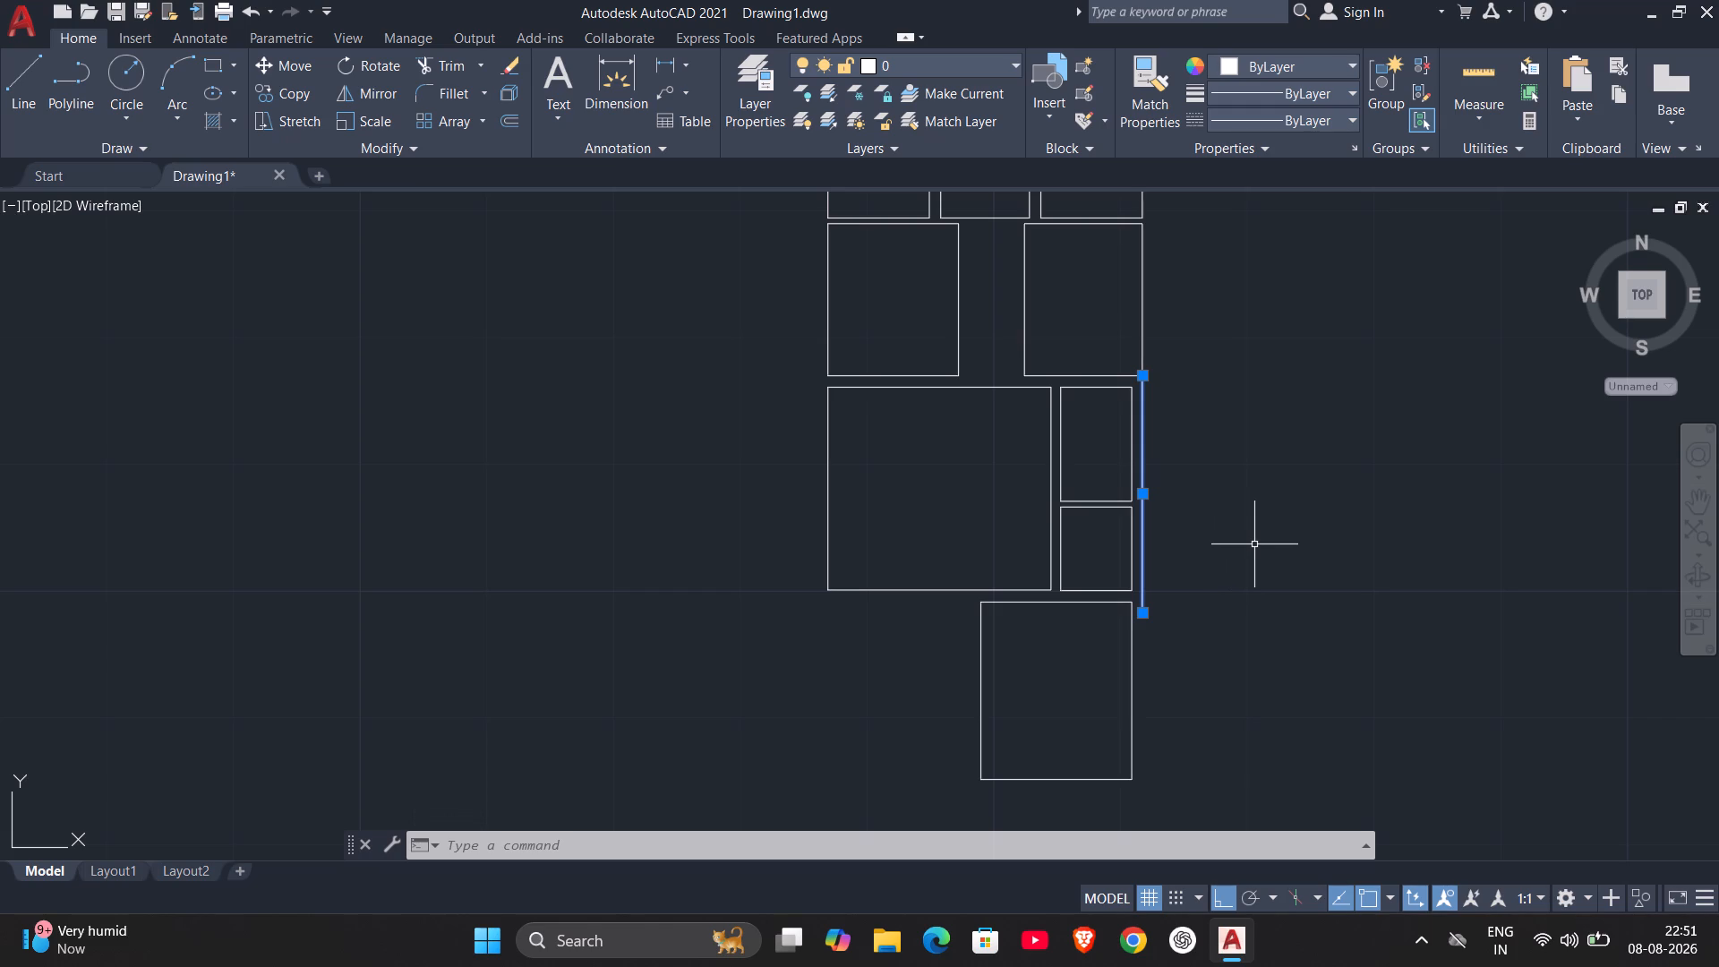
pyautogui.press('Delete')
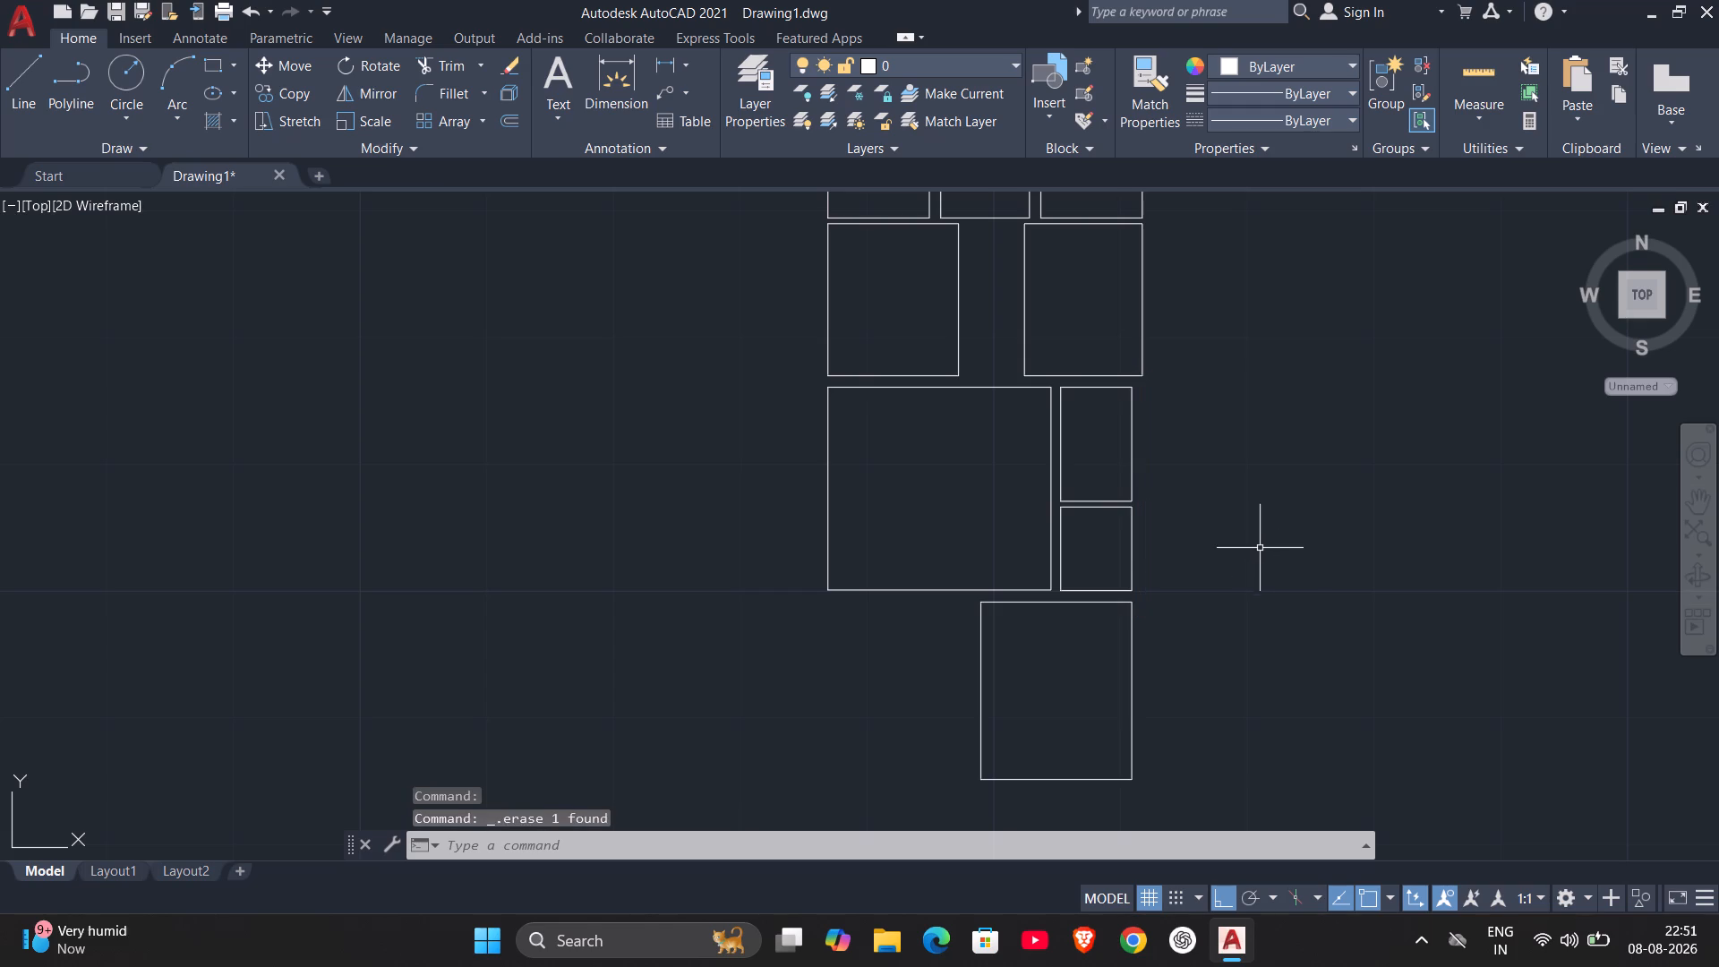
# Move the upper 5.6-wide rectangle horizontally east until its right edge aligns with the right edge of the room above.
pyautogui.click(1130, 384)
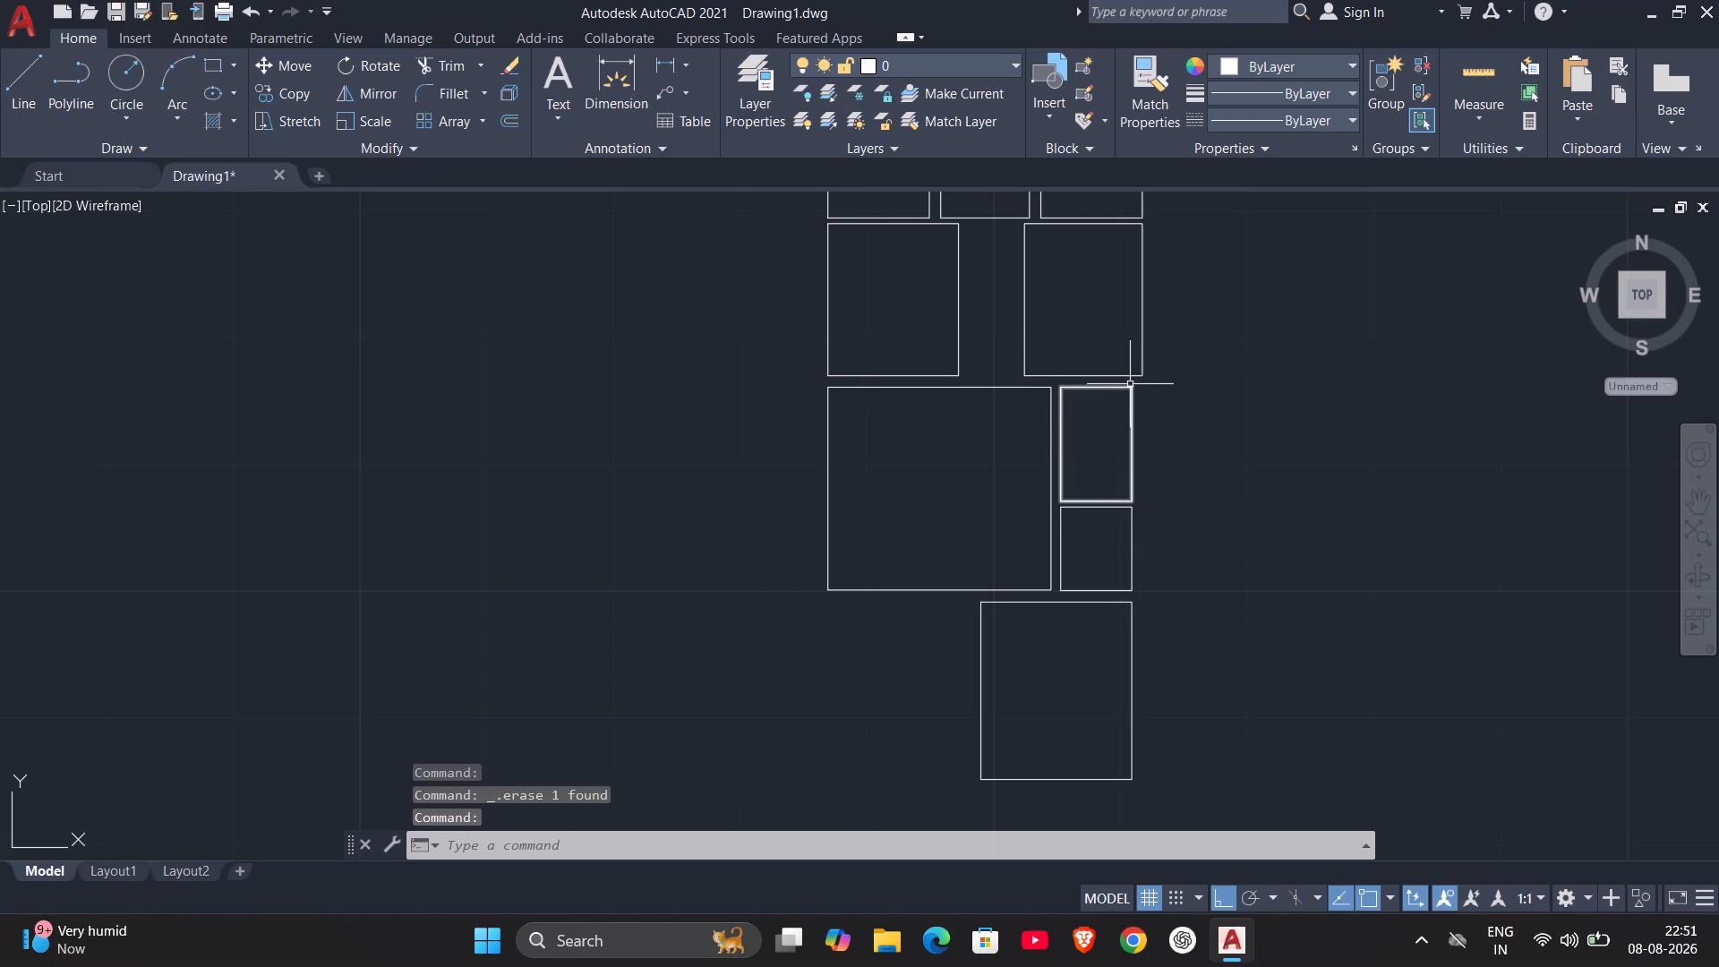
pyautogui.press('m')
pyautogui.press('Return')
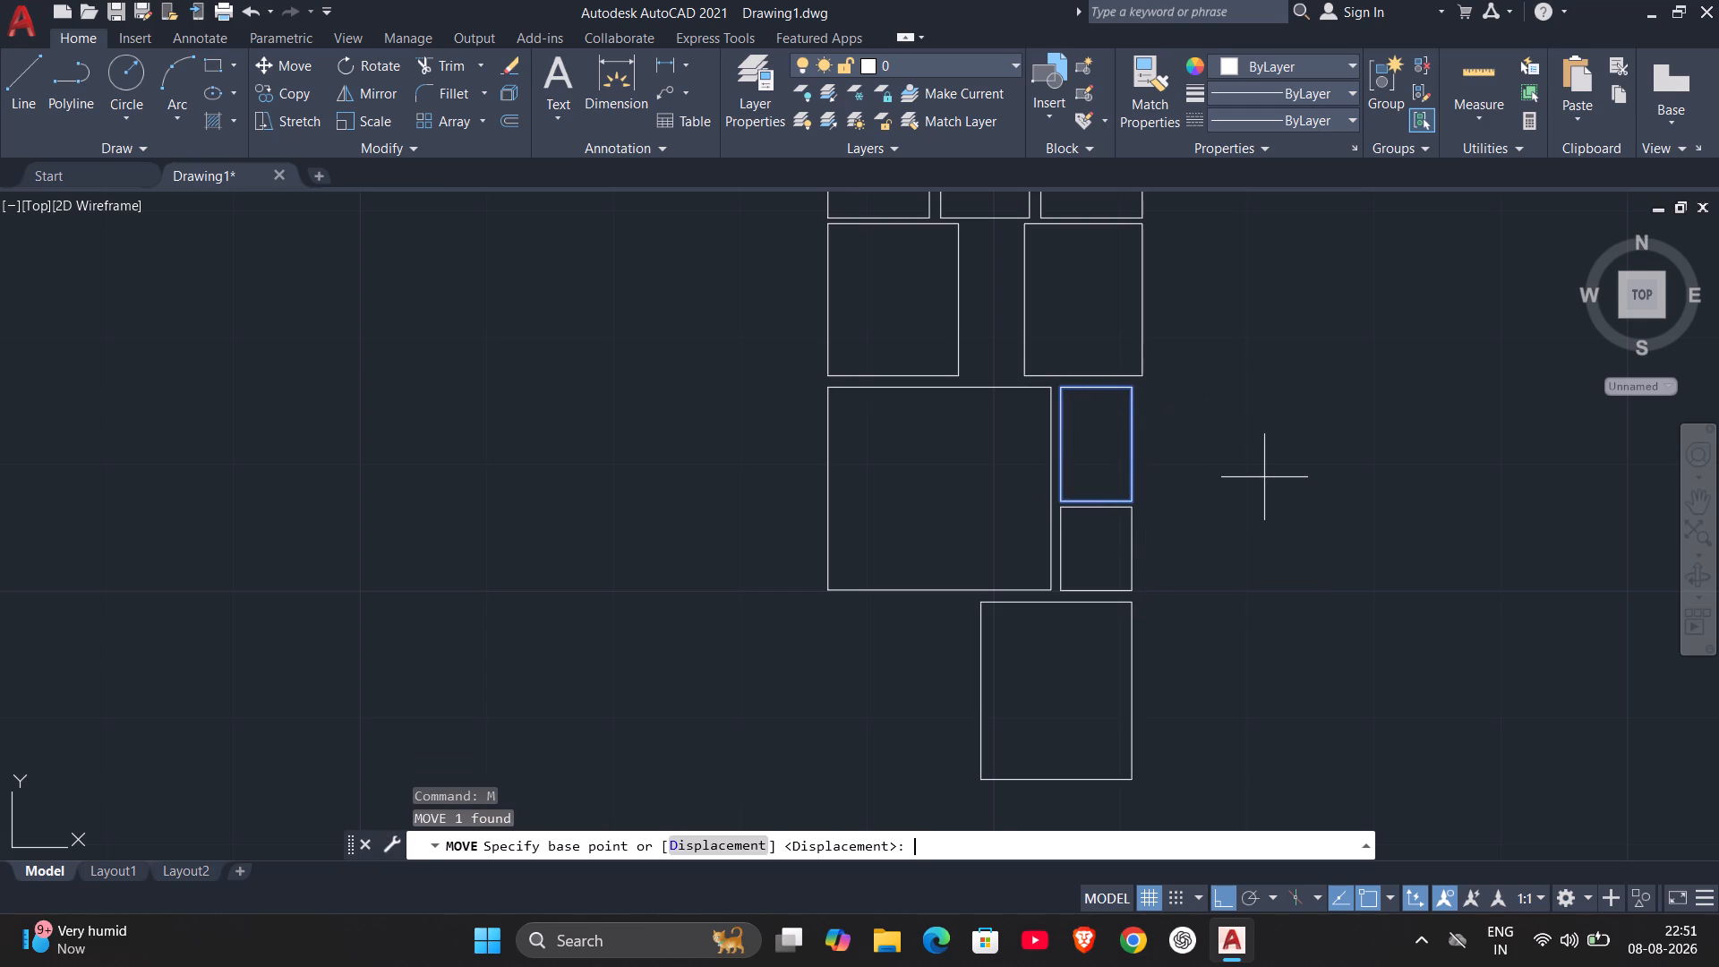
pyautogui.scroll(3, 1135, 427)
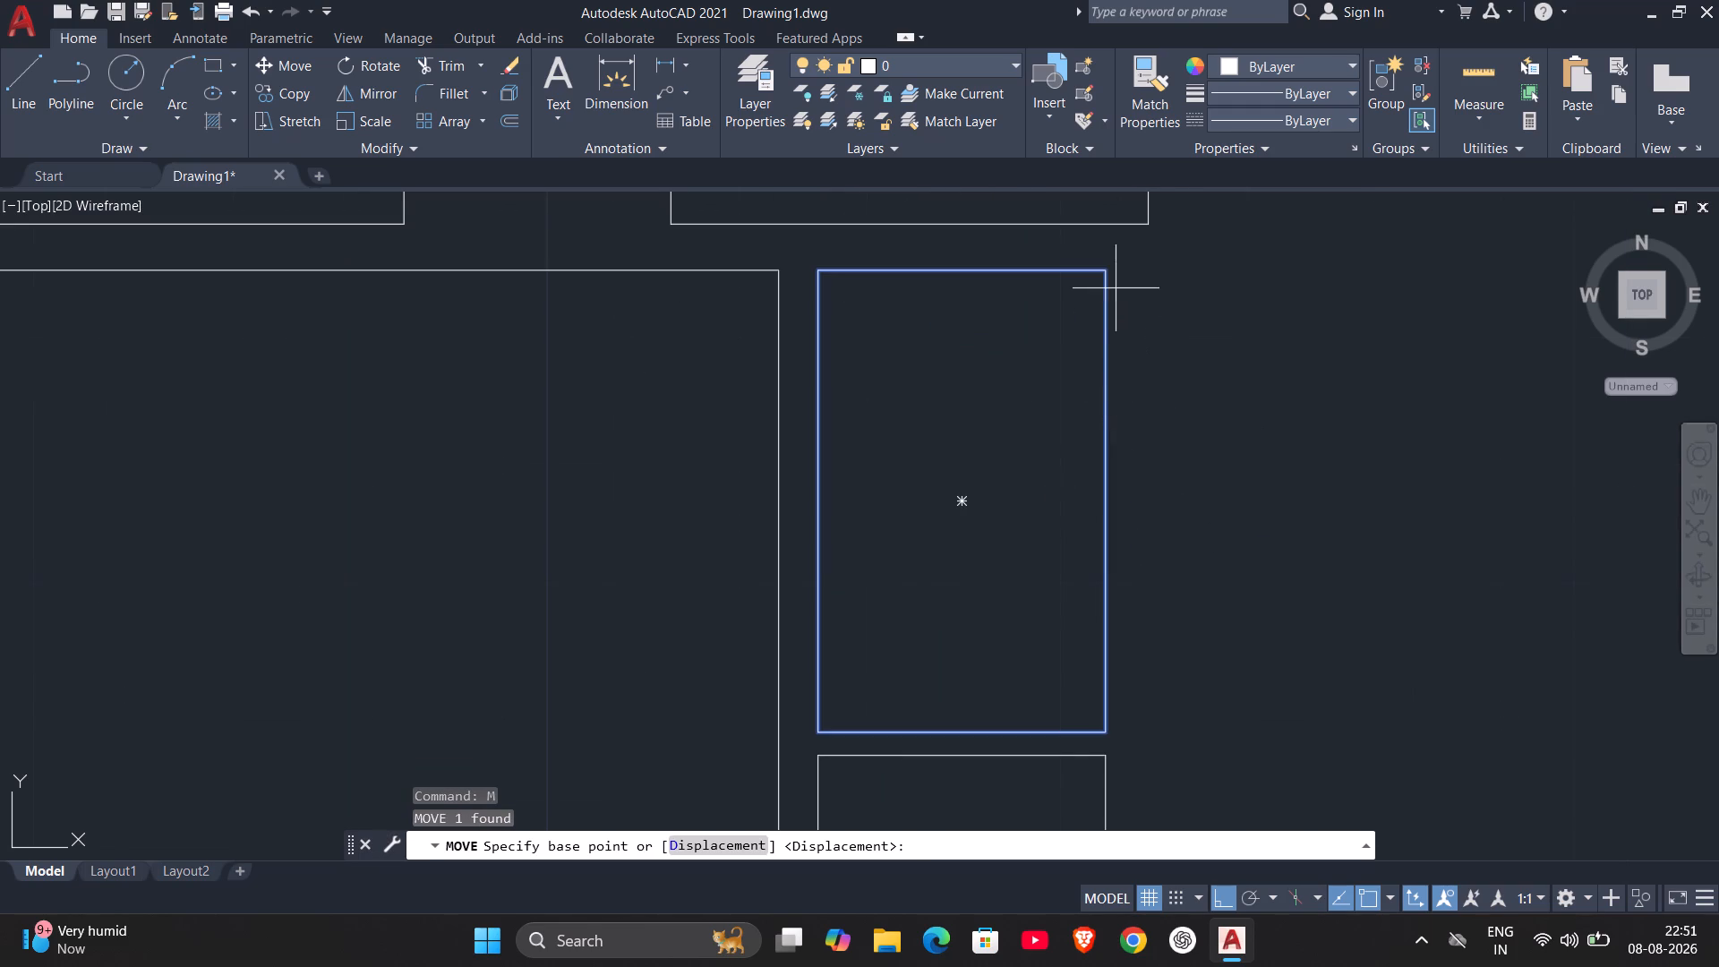
pyautogui.moveTo(1130, 312); pyautogui.dragTo(1151, 490, button='middle')
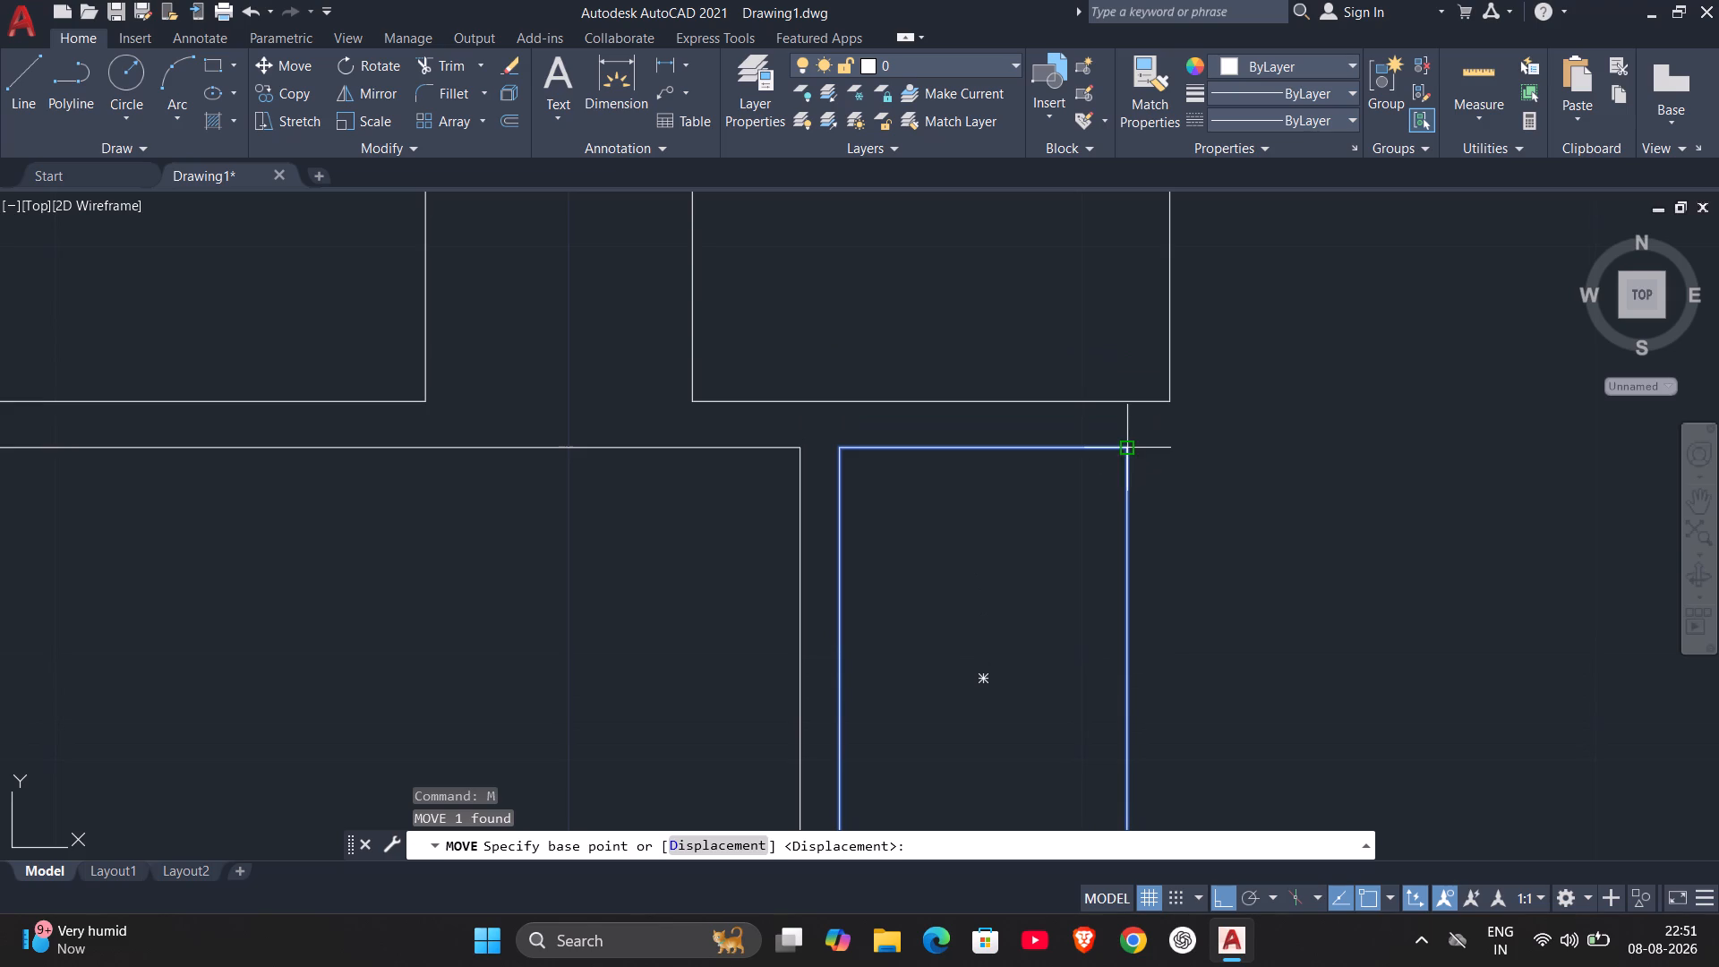
pyautogui.click(1123, 444)
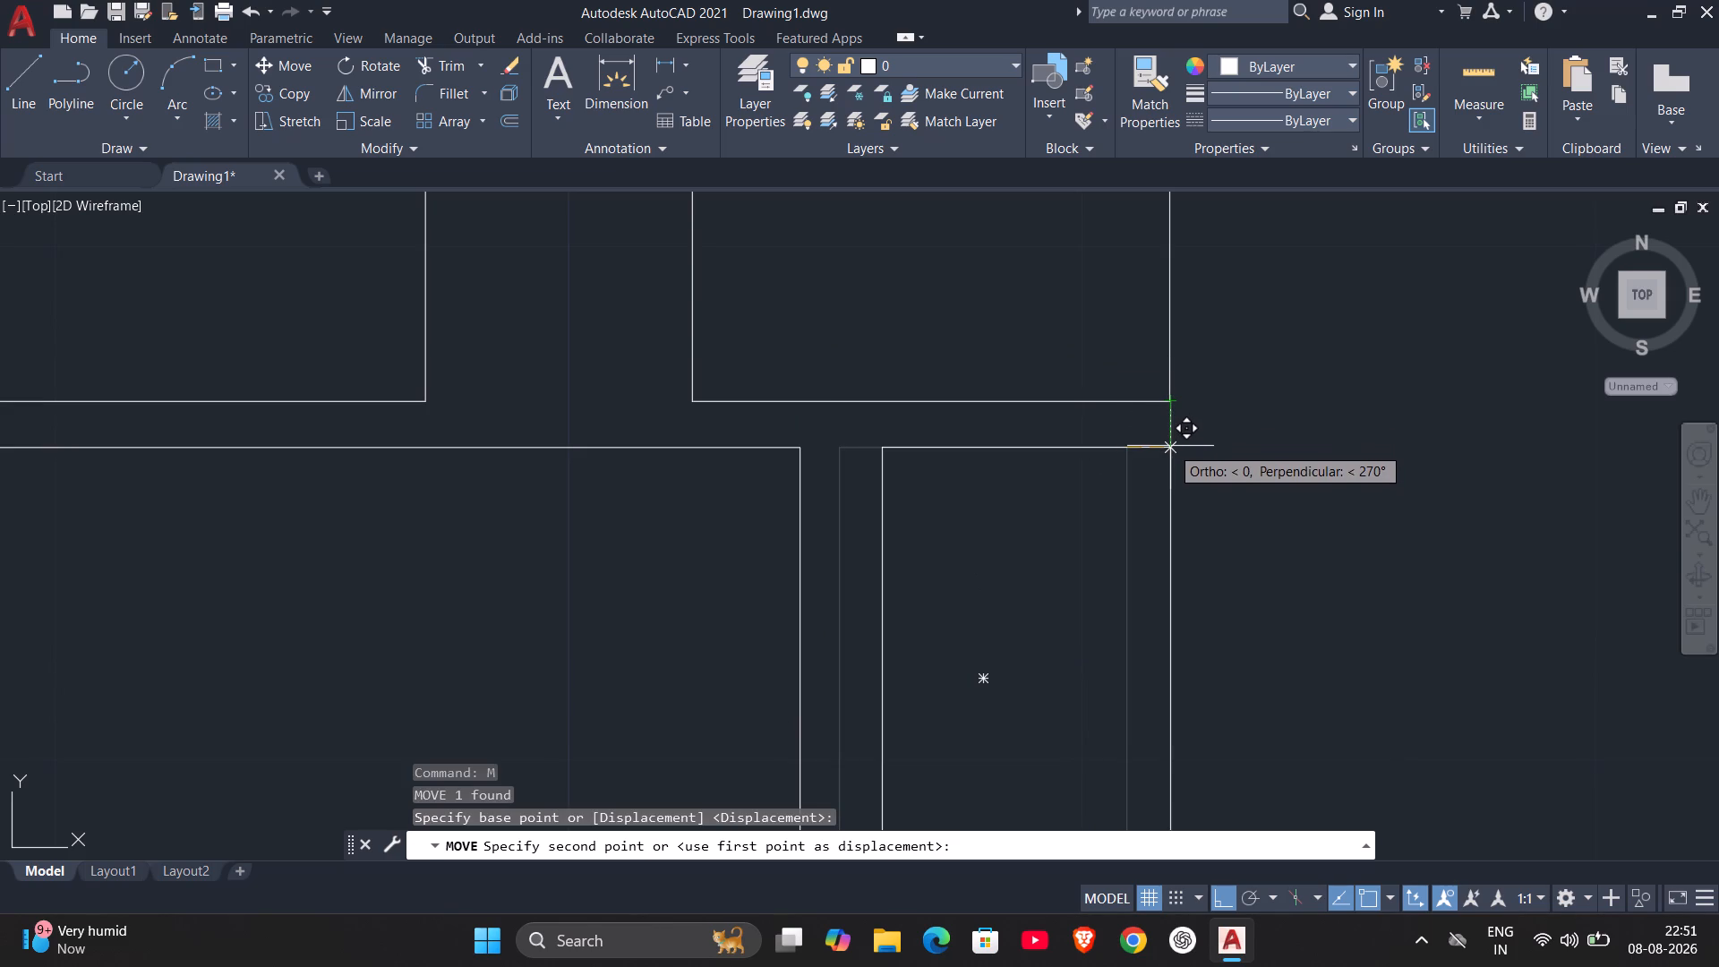
pyautogui.click(1170, 446)
# Move the lower 5.6-wide rectangle horizontally east so its right edge lines up with the upper 5.6-wide rectangle.
pyautogui.moveTo(1239, 597); pyautogui.dragTo(1267, 165, button='middle')
pyautogui.scroll(-1, 1267, 165)
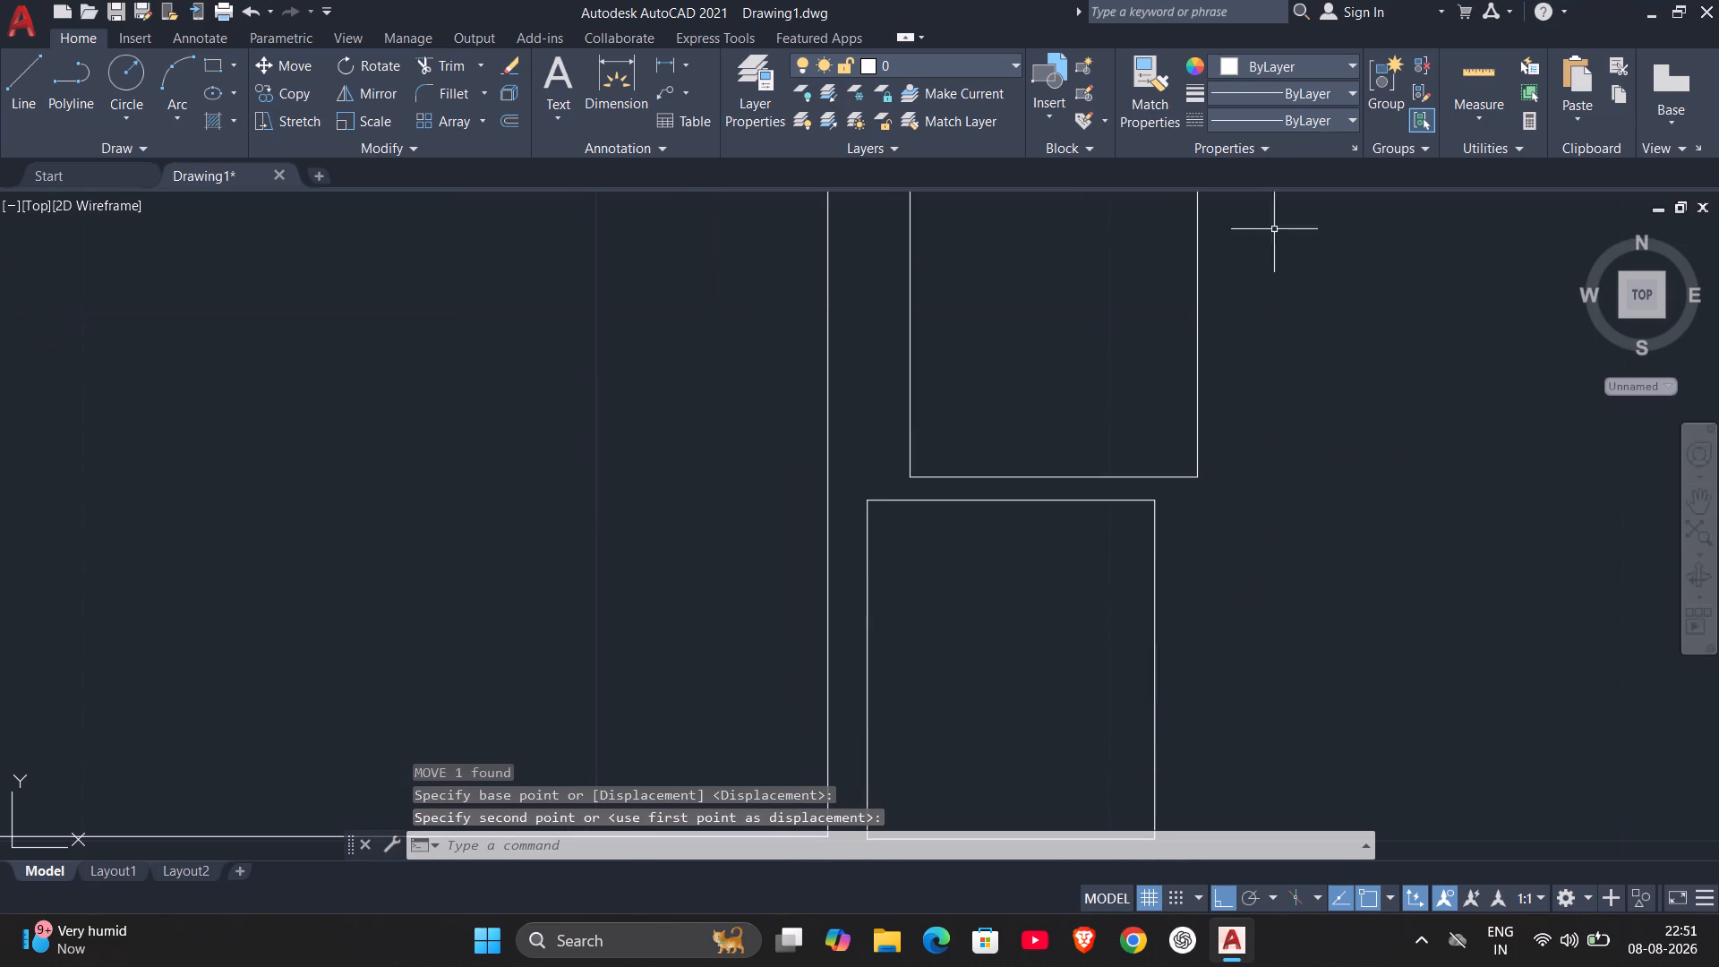
pyautogui.click(1151, 500)
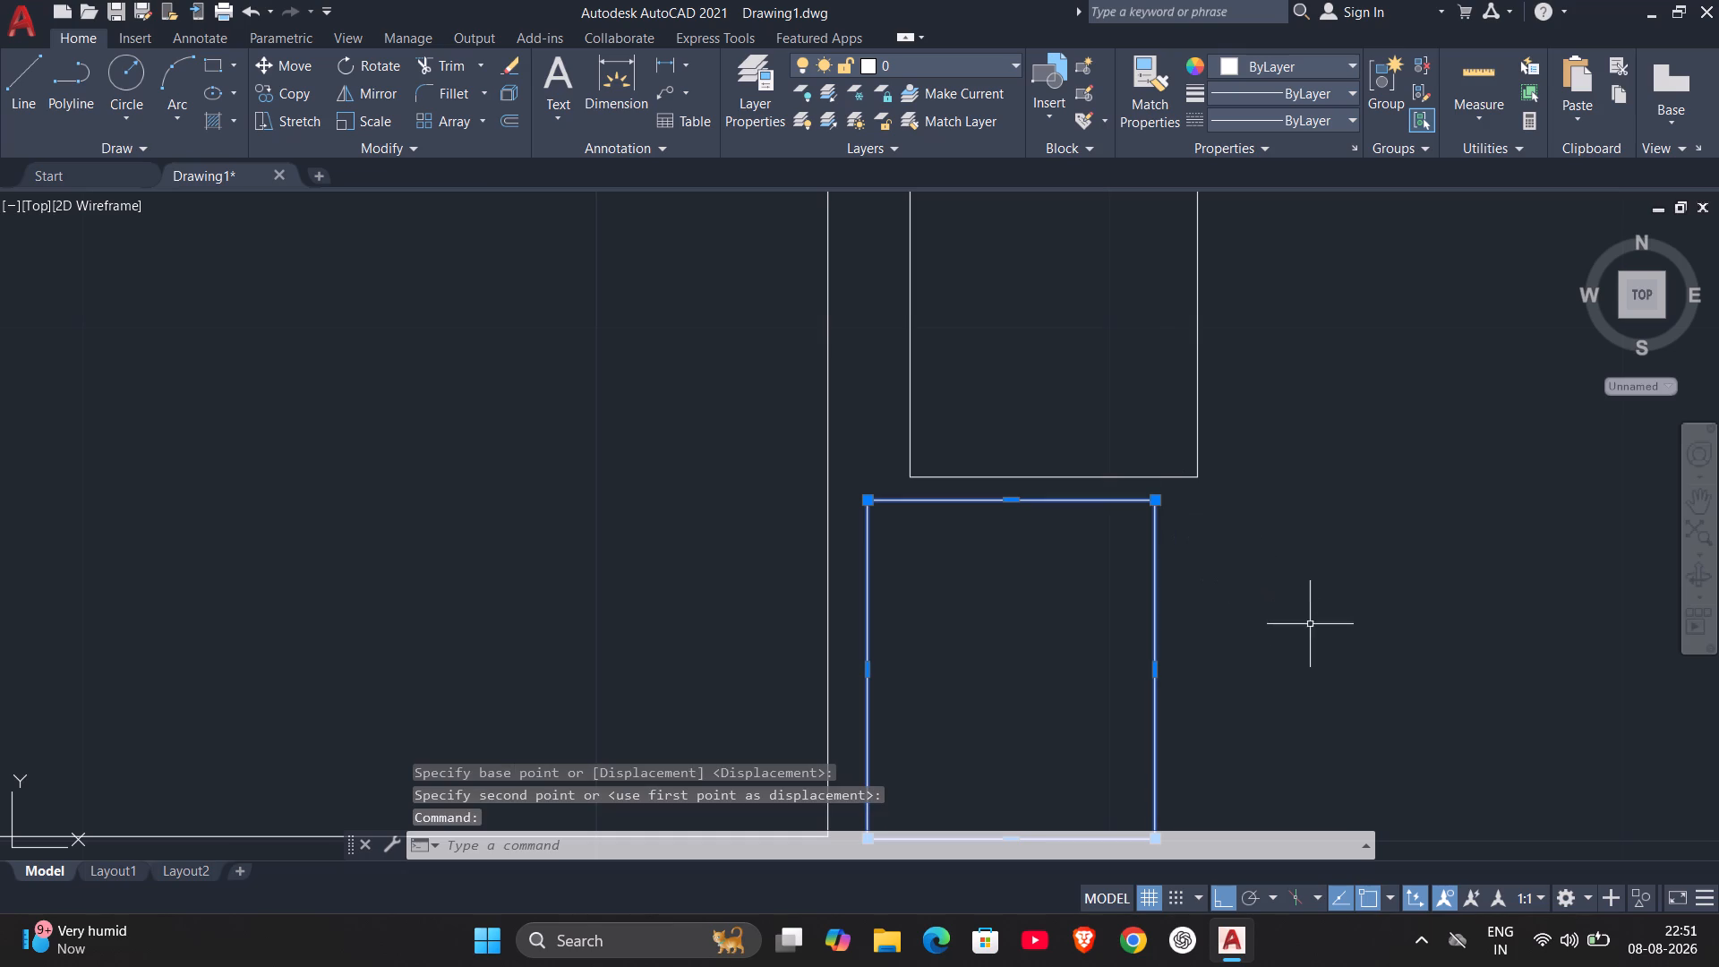
pyautogui.press('m')
pyautogui.press('Return')
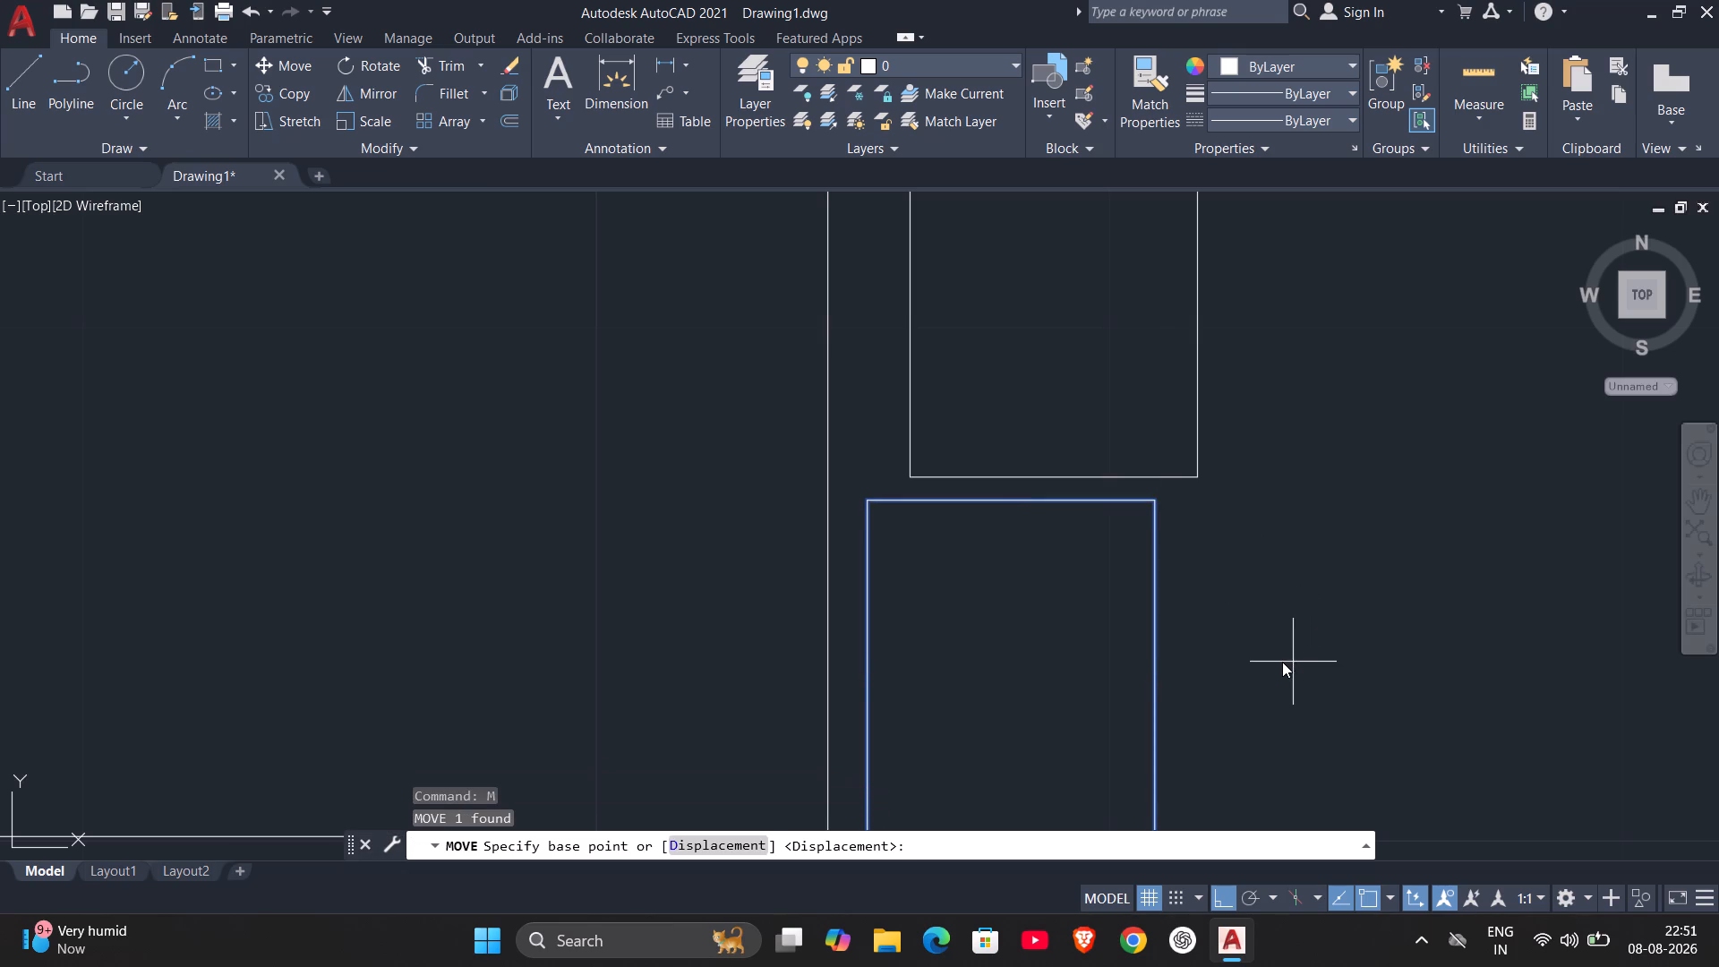
pyautogui.click(1157, 505)
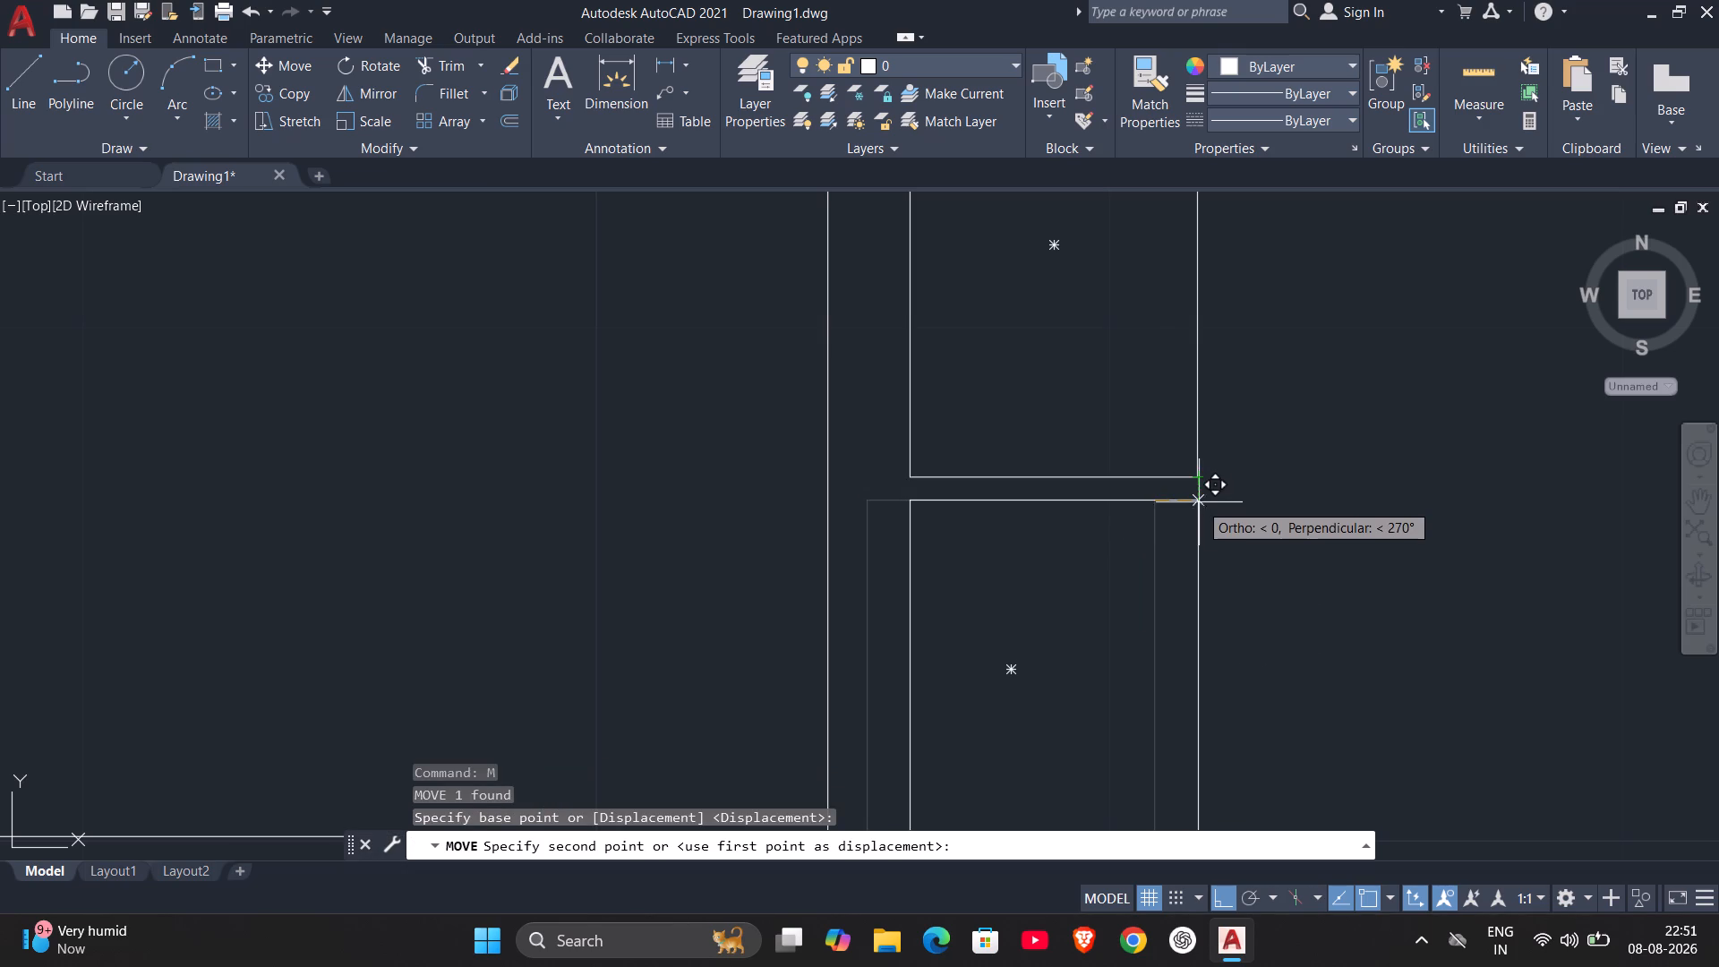
pyautogui.click(1200, 512)
# Move the 11.9 by 14.0 rectangle horizontally east until its right edge aligns with the lower 5.6-wide rectangle's right edge.
pyautogui.scroll(-1, 1241, 527)
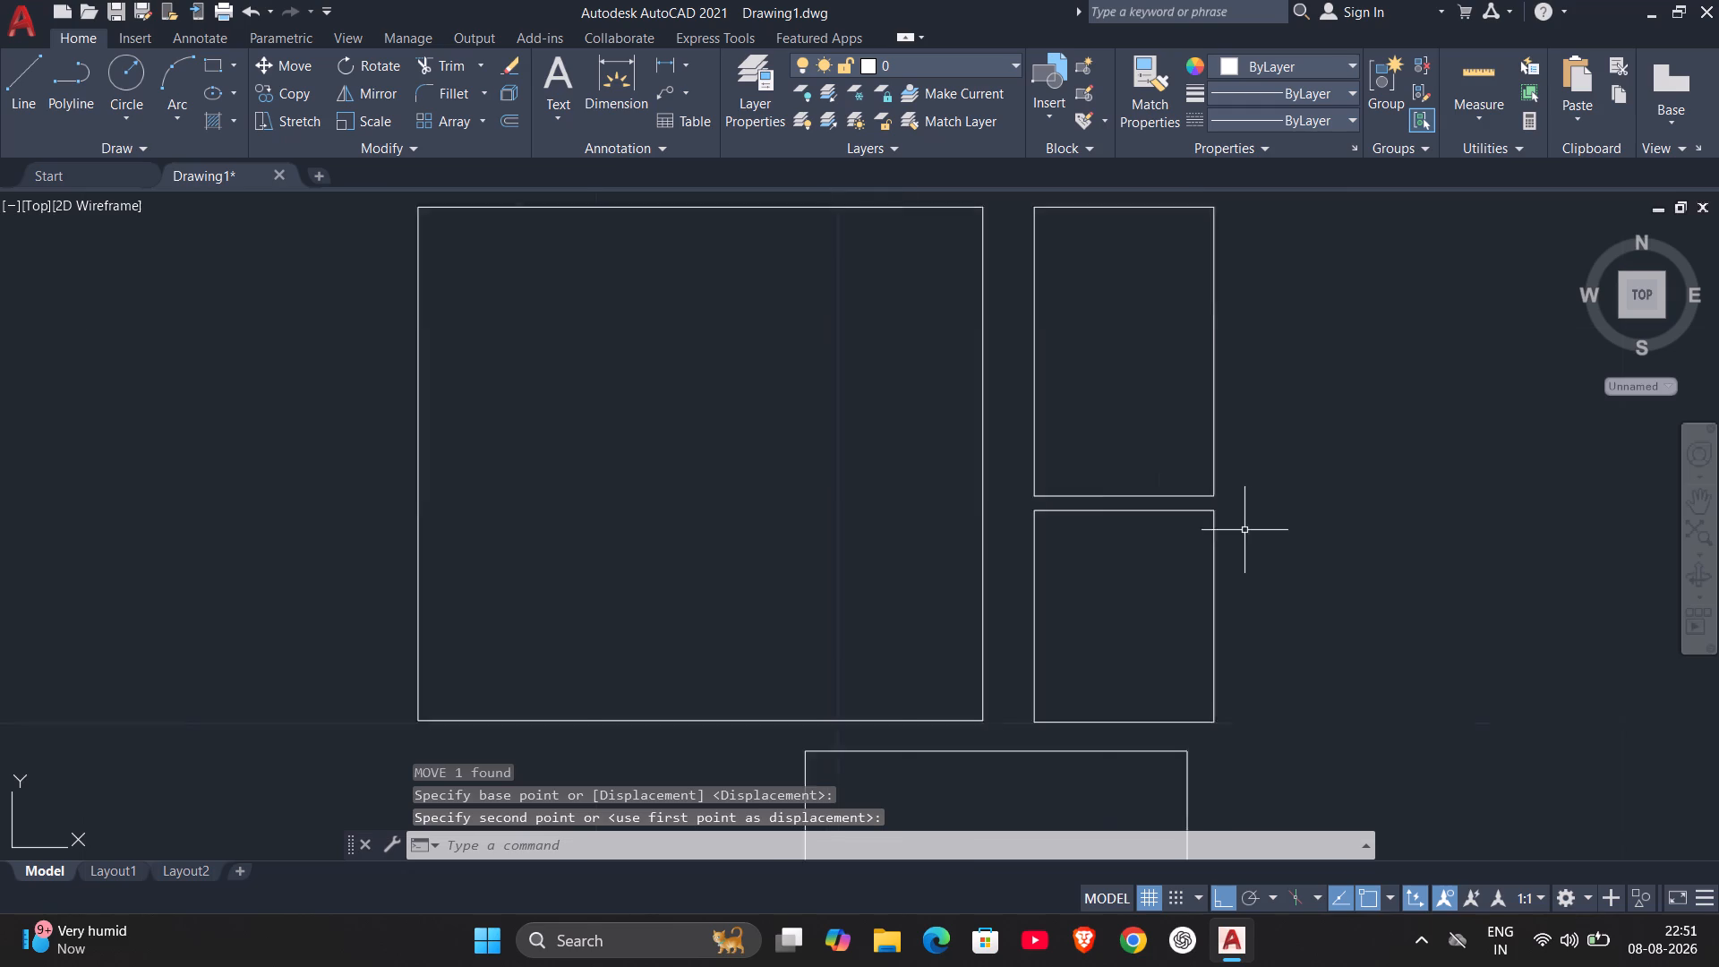
pyautogui.scroll(-2, 1246, 532)
pyautogui.moveTo(1272, 542); pyautogui.dragTo(1272, 498, button='middle')
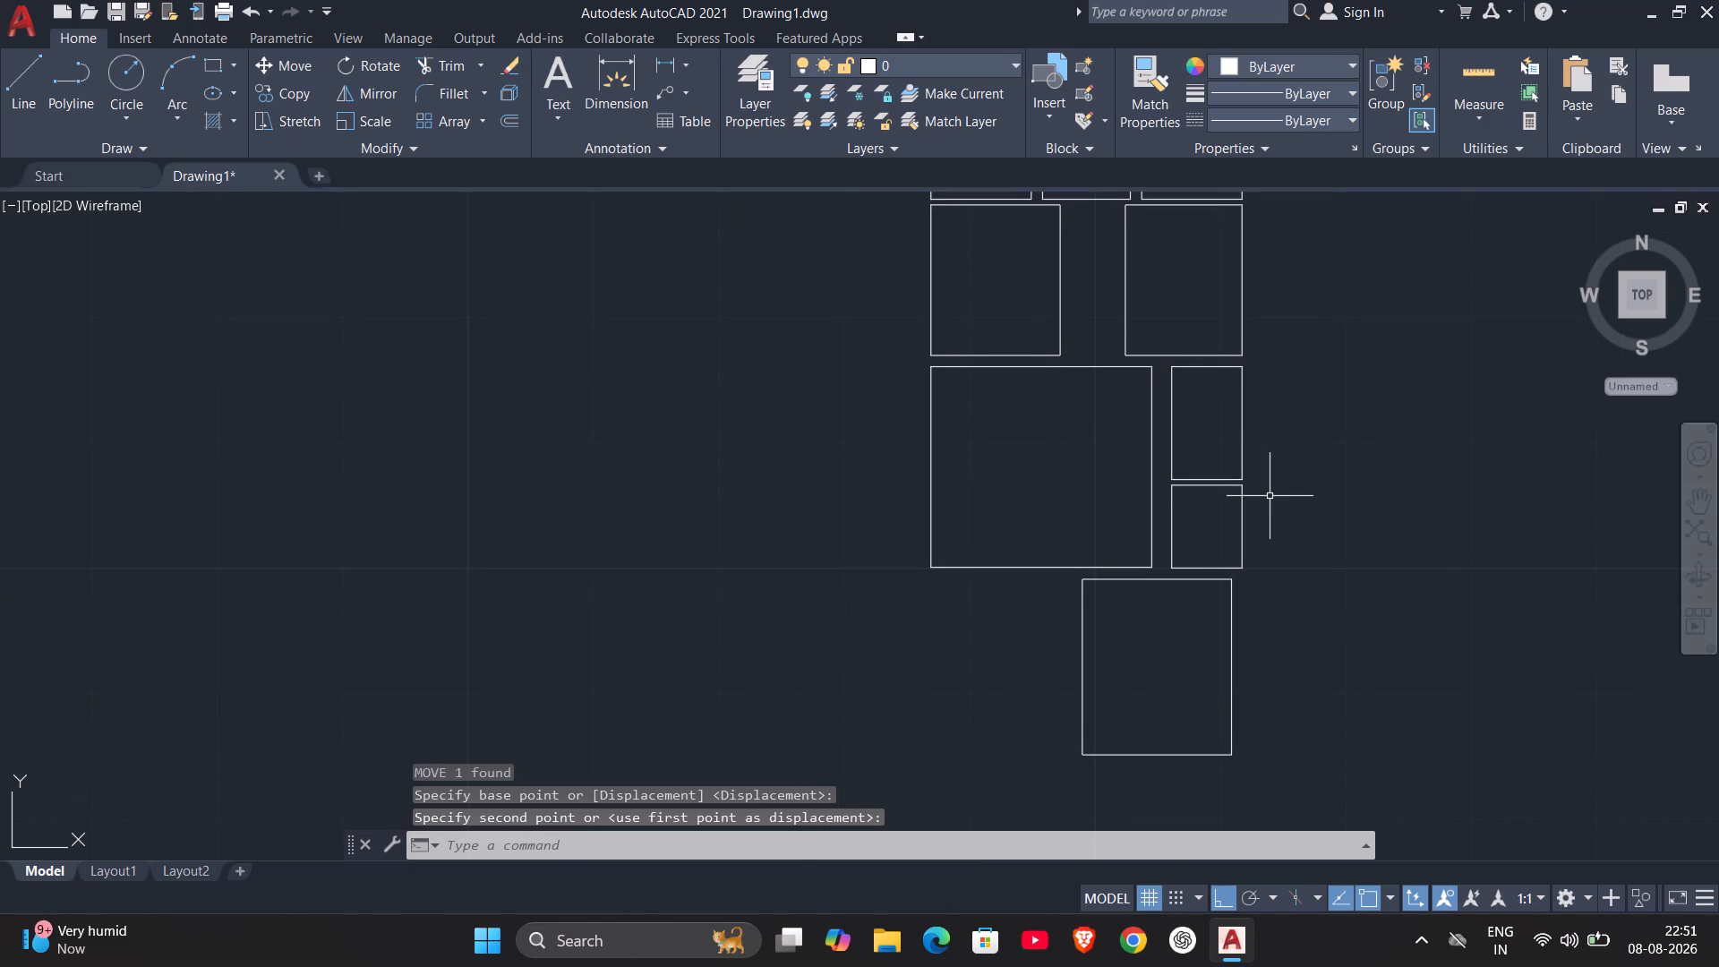
pyautogui.scroll(1, 1270, 496)
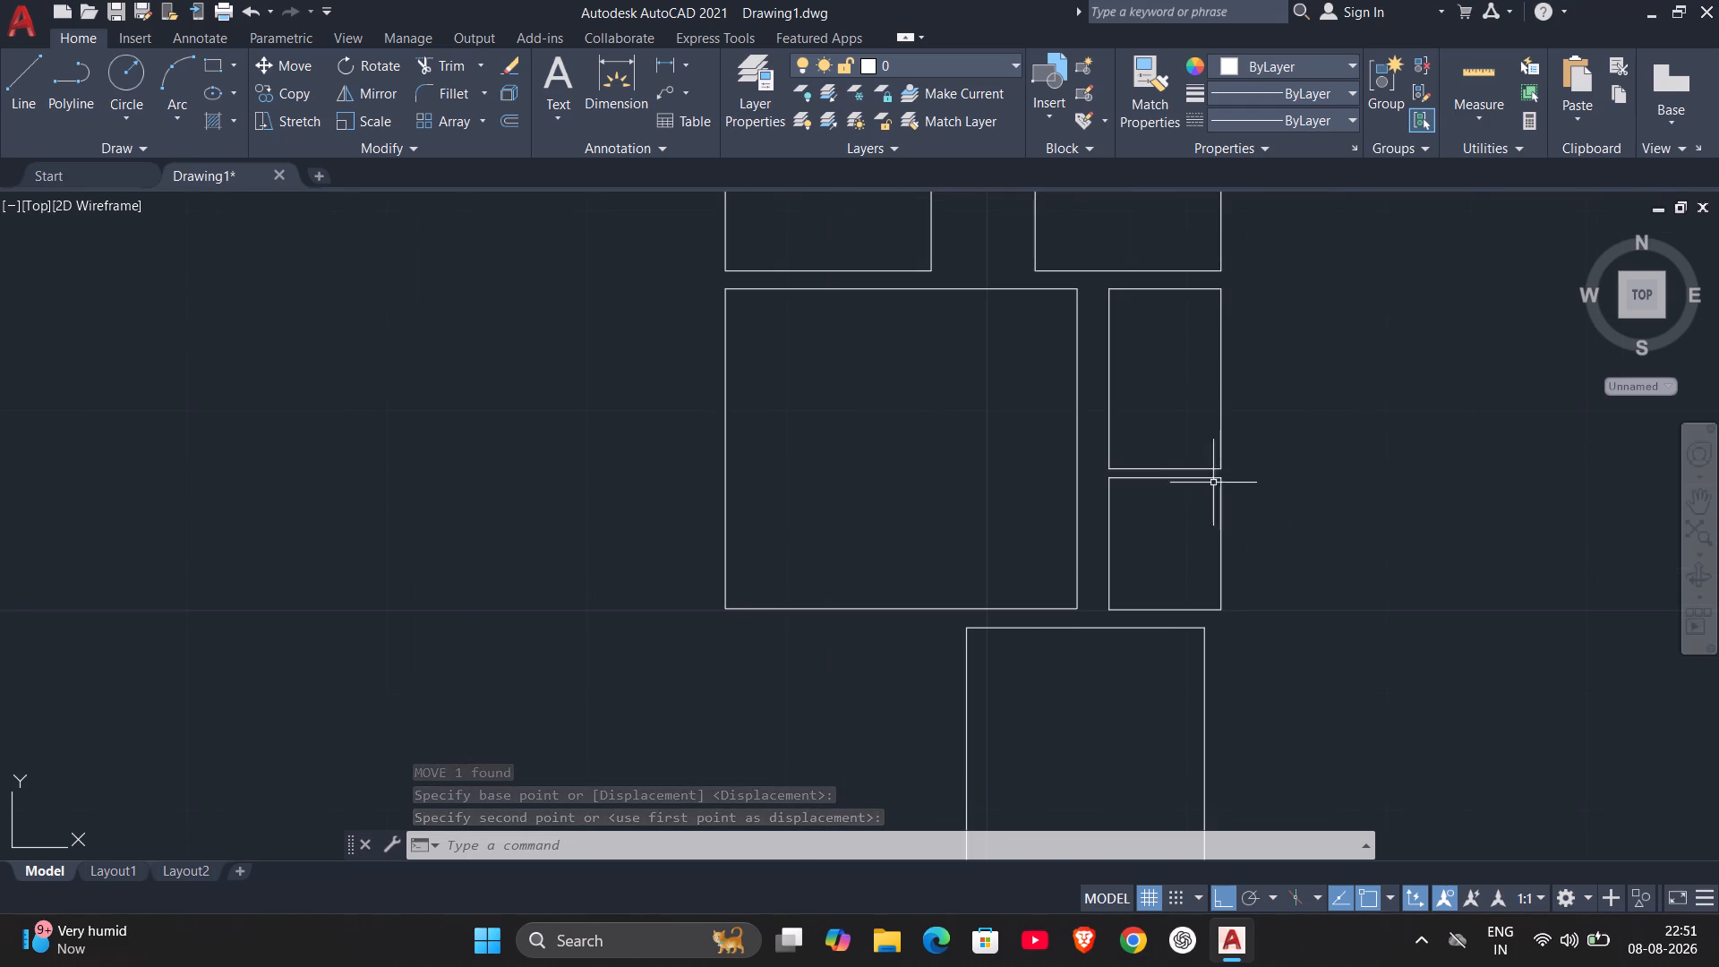
pyautogui.scroll(-1, 1335, 378)
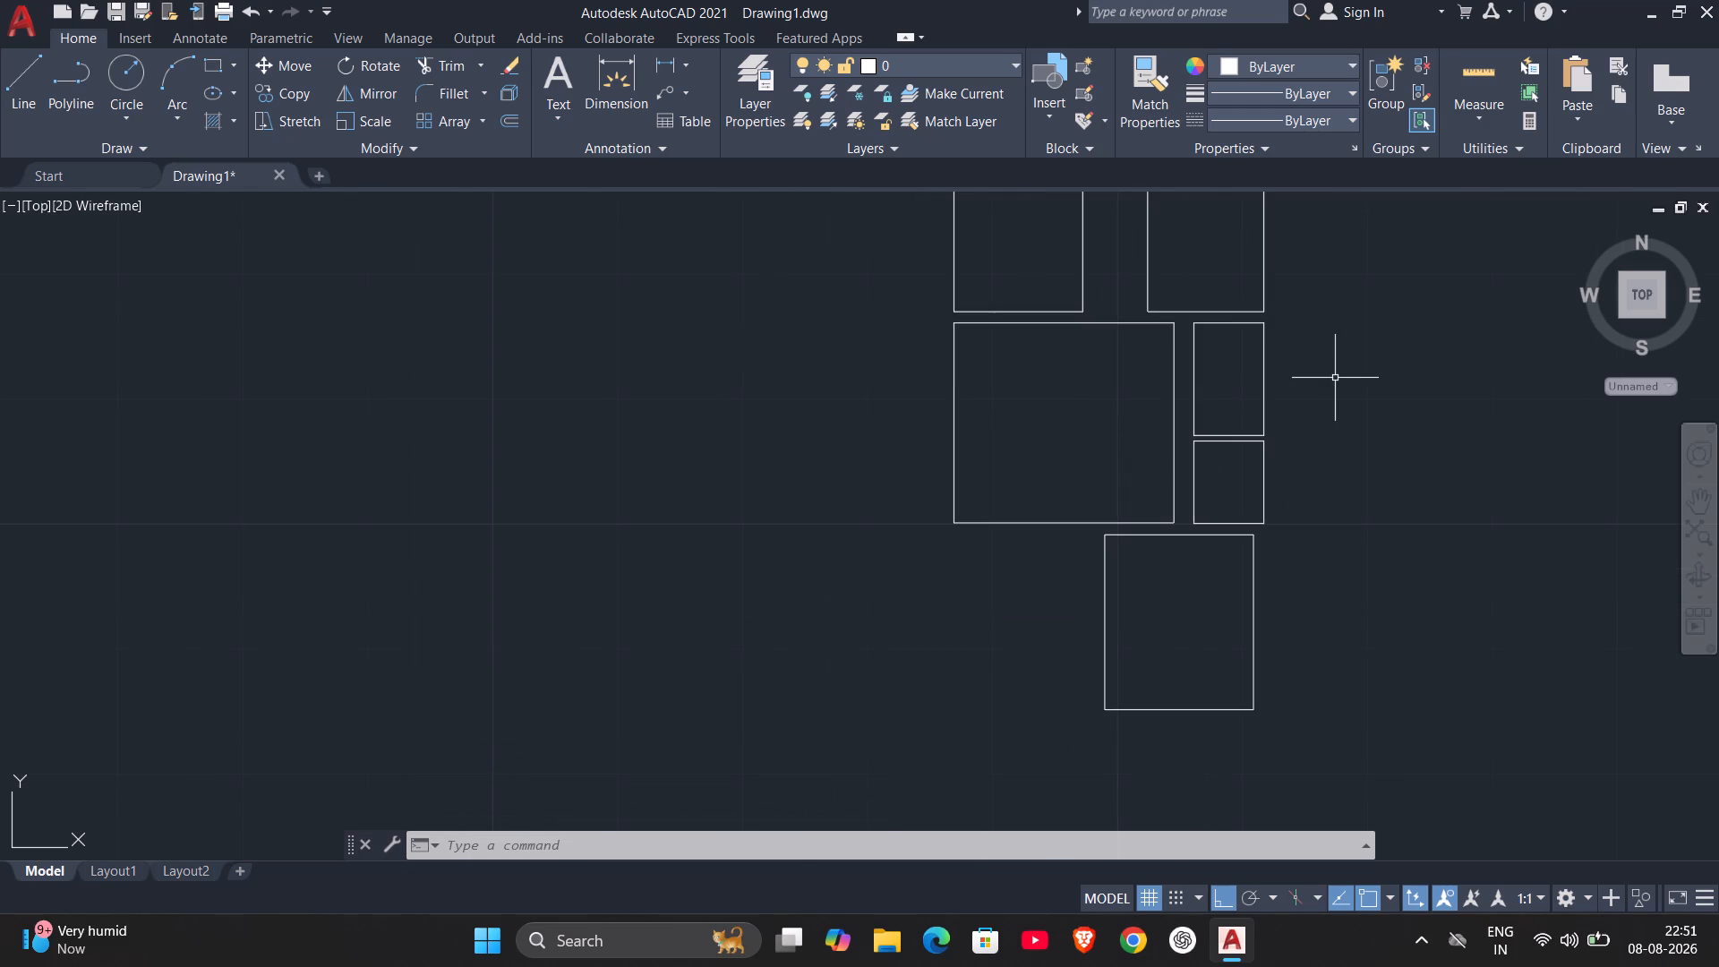
pyautogui.moveTo(1315, 416); pyautogui.dragTo(1263, 518, button='middle')
pyautogui.scroll(-1, 1263, 518)
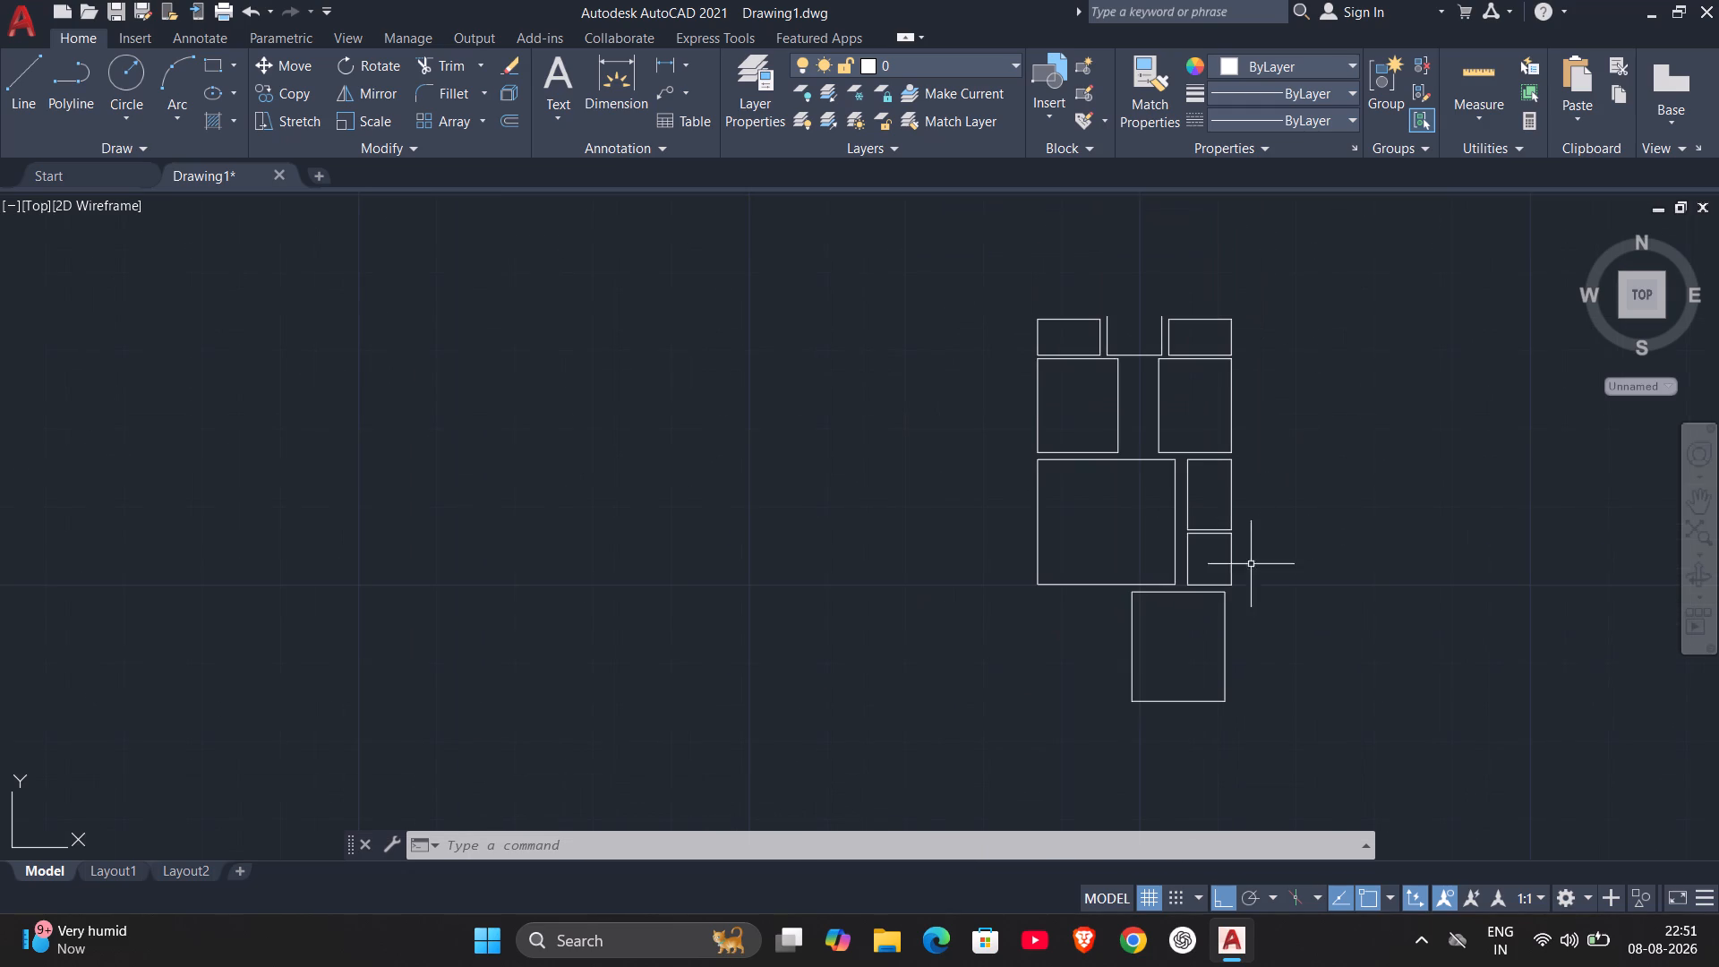
pyautogui.scroll(2, 1242, 631)
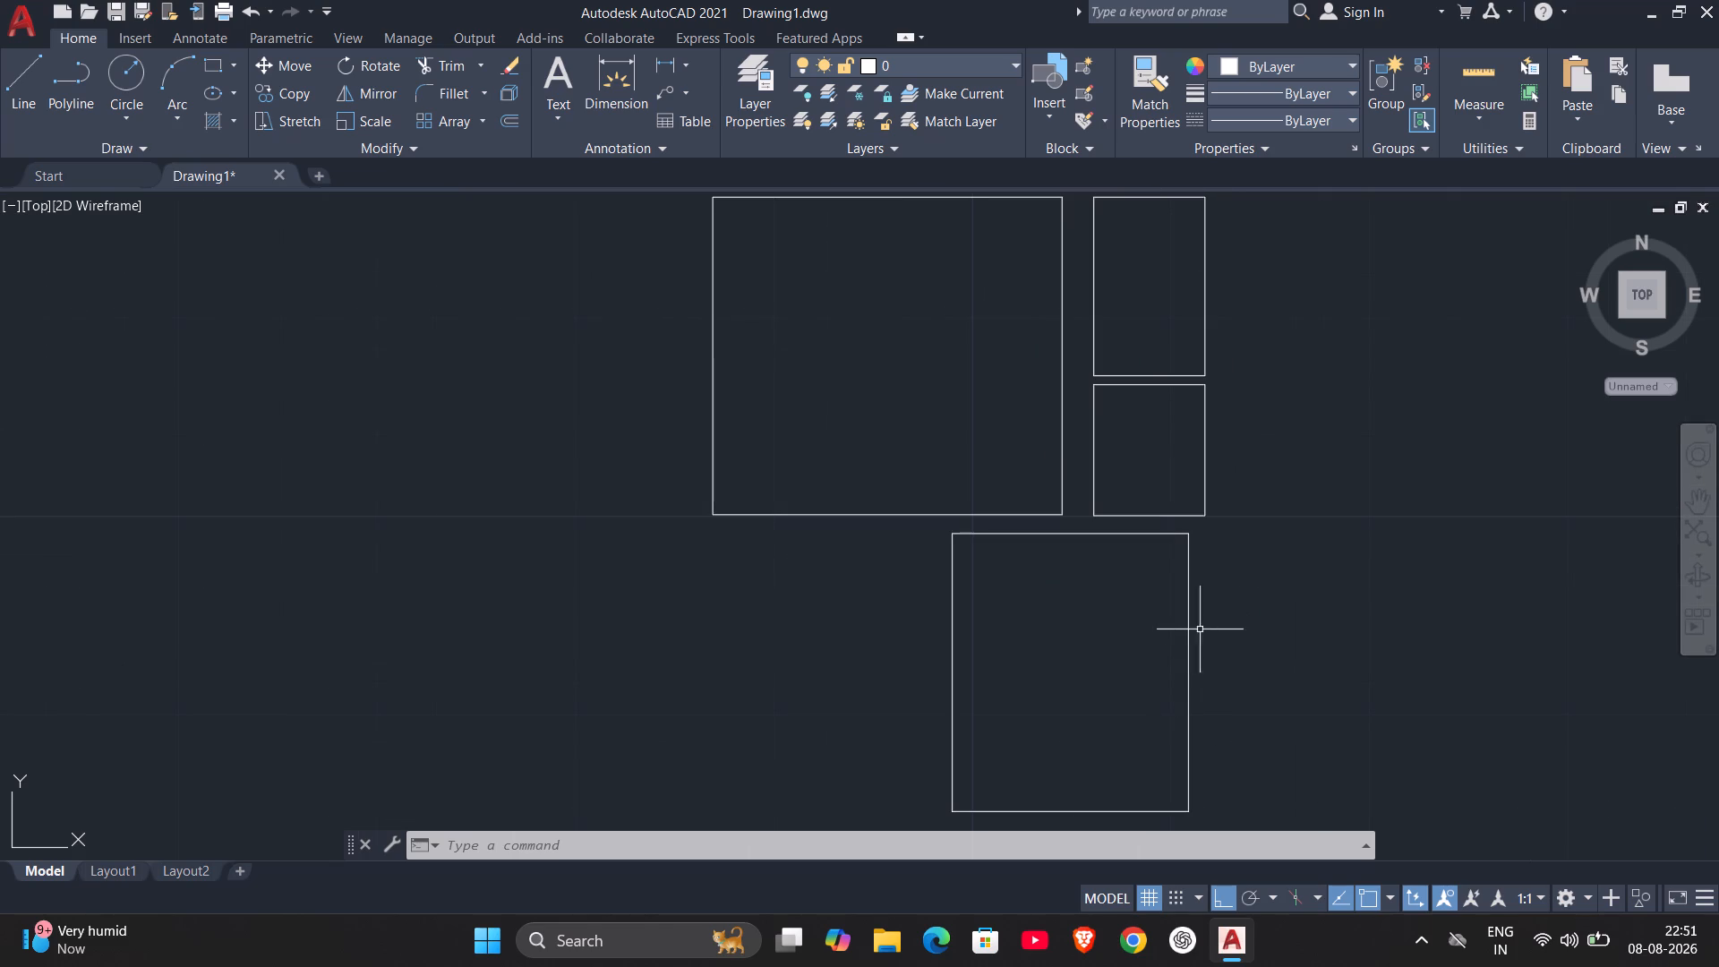
pyautogui.click(1186, 535)
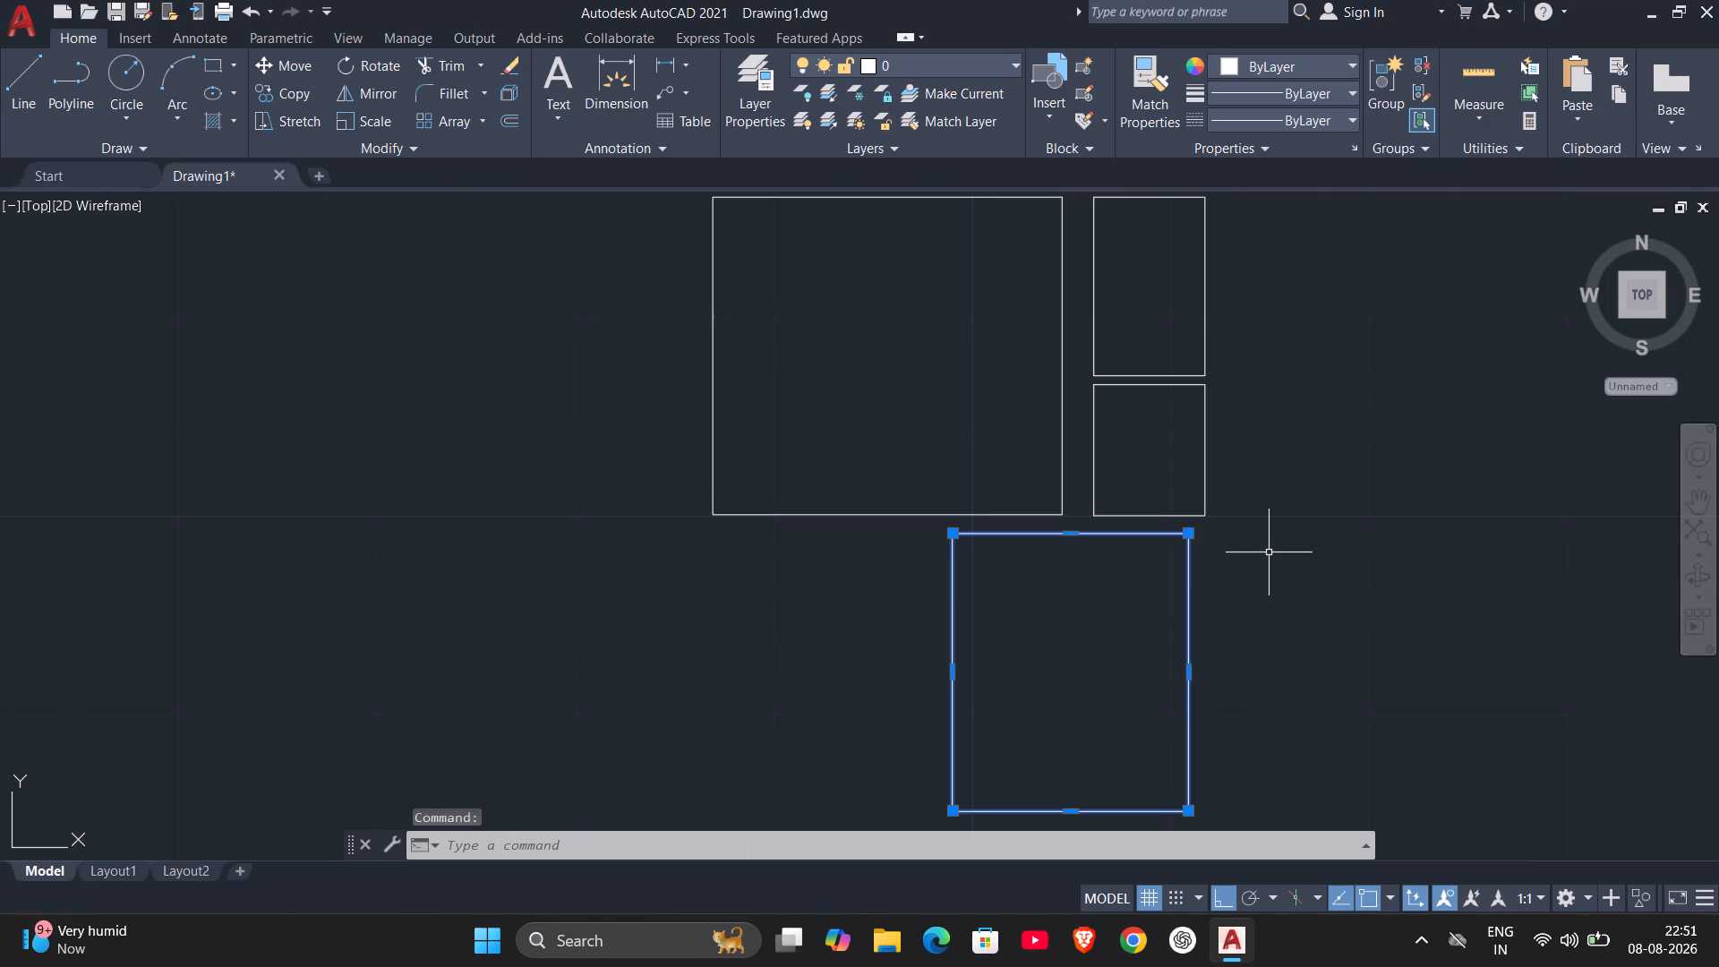
pyautogui.press('m')
pyautogui.press('Return')
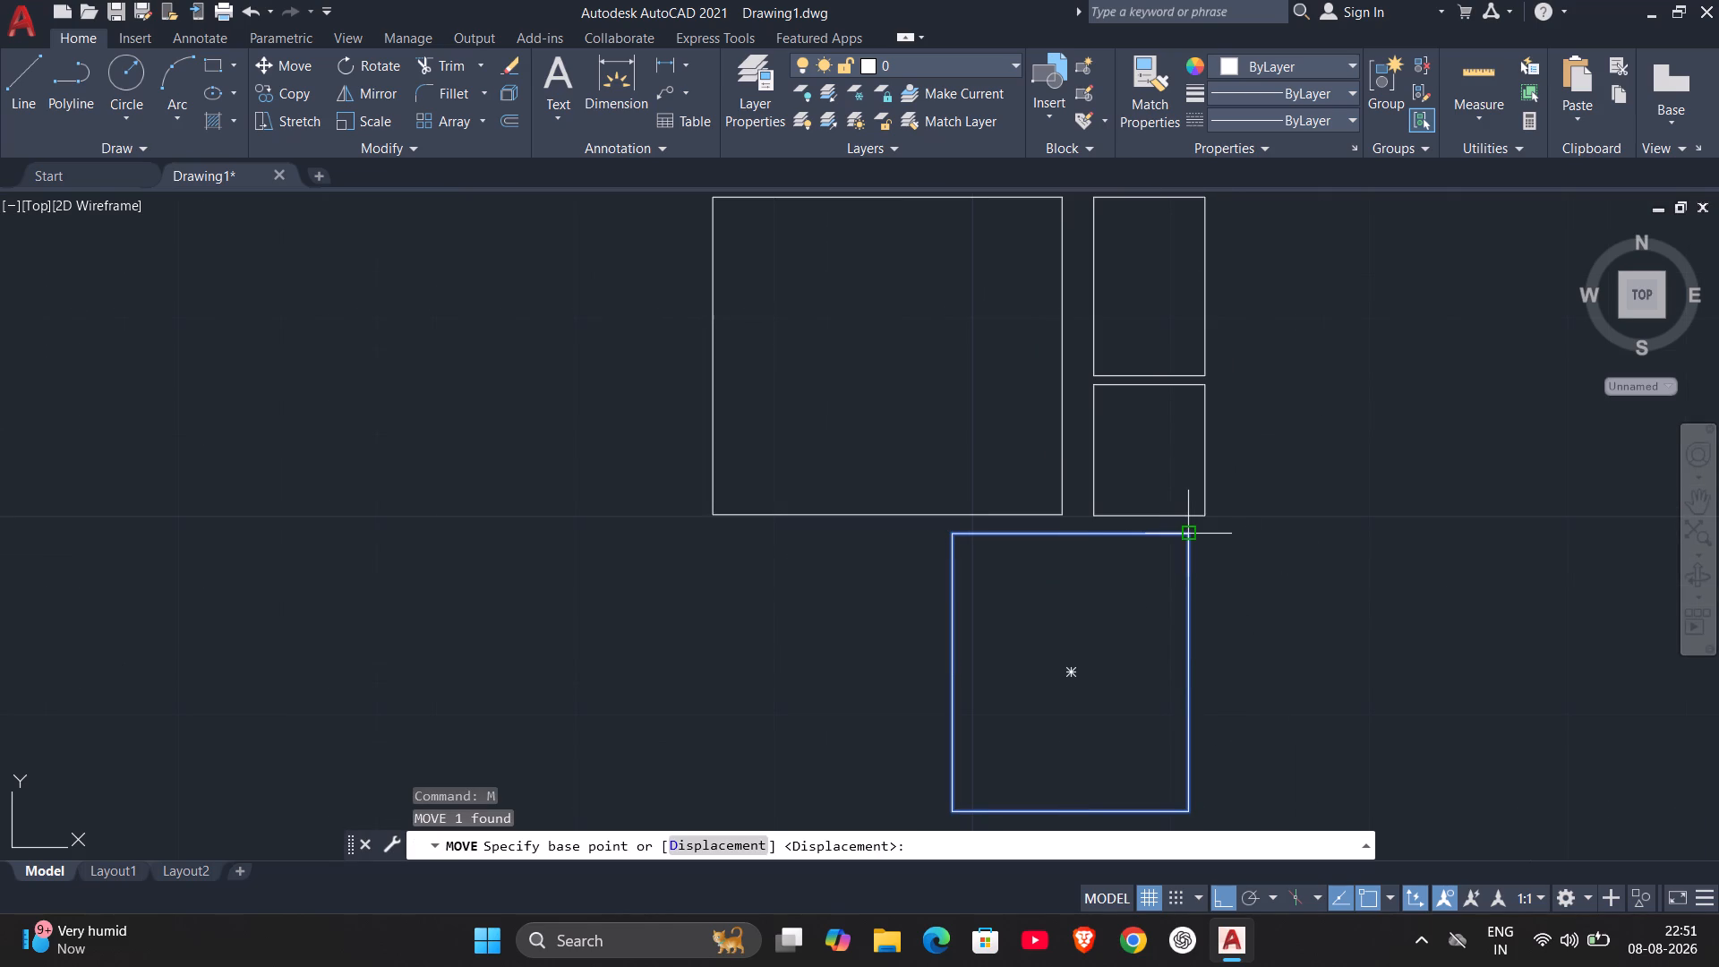
pyautogui.click(1192, 536)
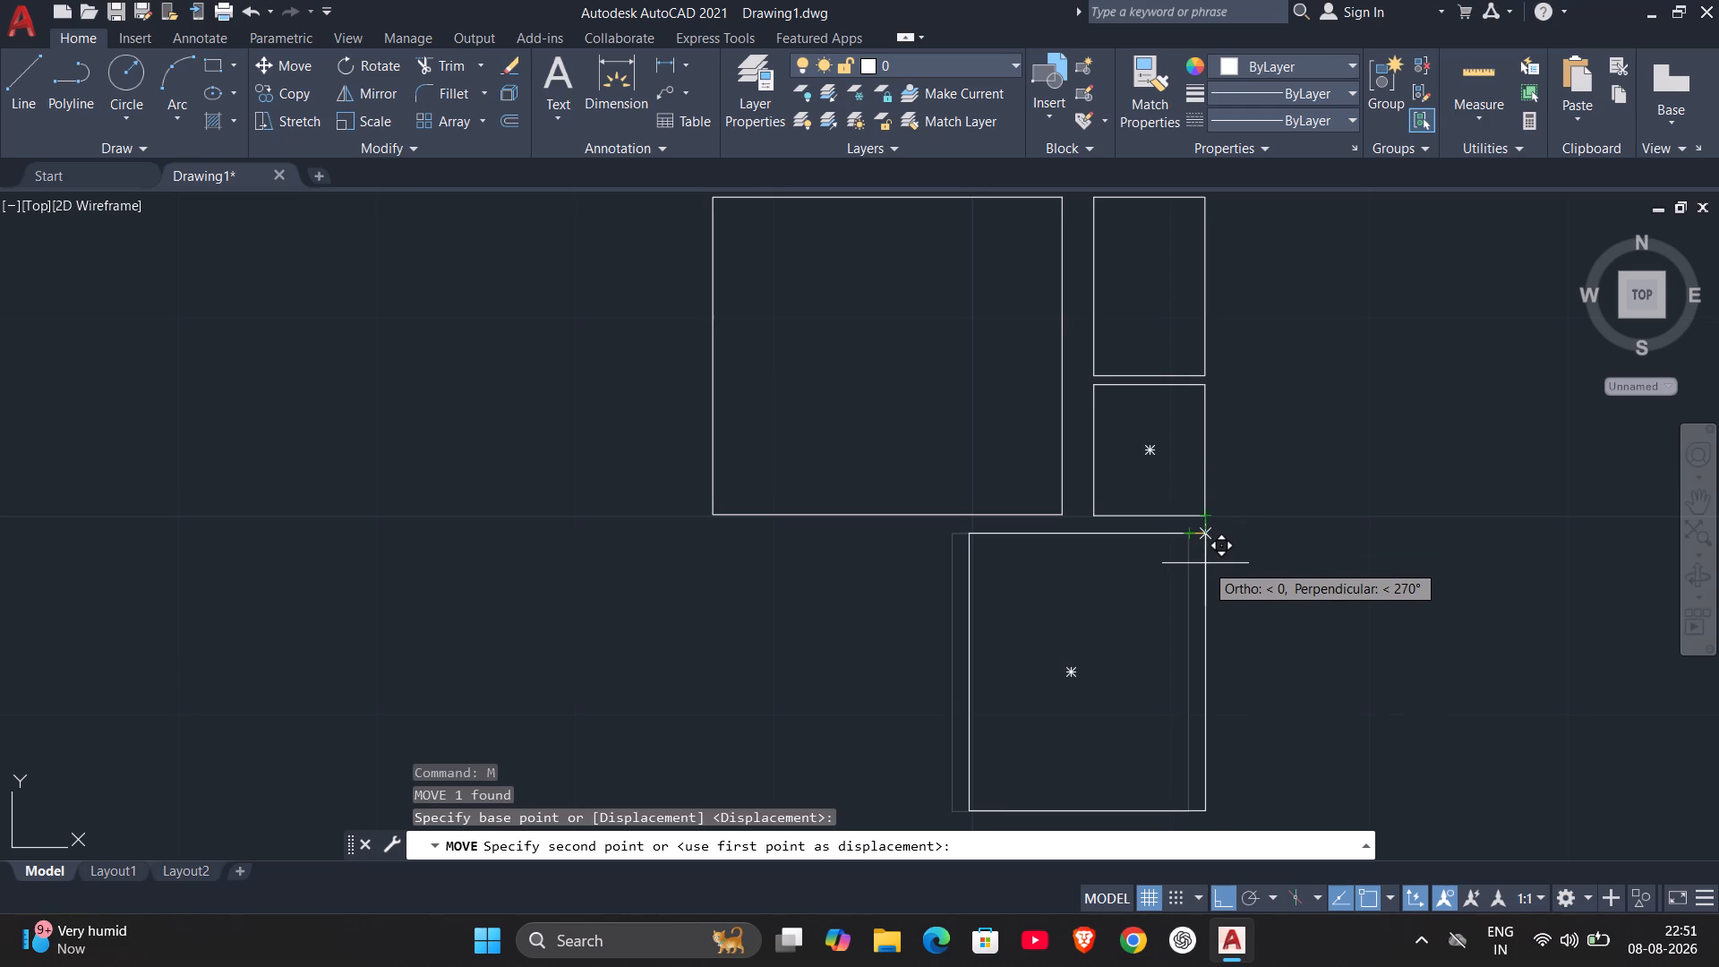
pyautogui.click(1205, 563)
# Draw a horizontal guide line in two segments between the facing top corners of the two topmost outer rooms, crossing the open middle outline.
pyautogui.scroll(-1, 1282, 528)
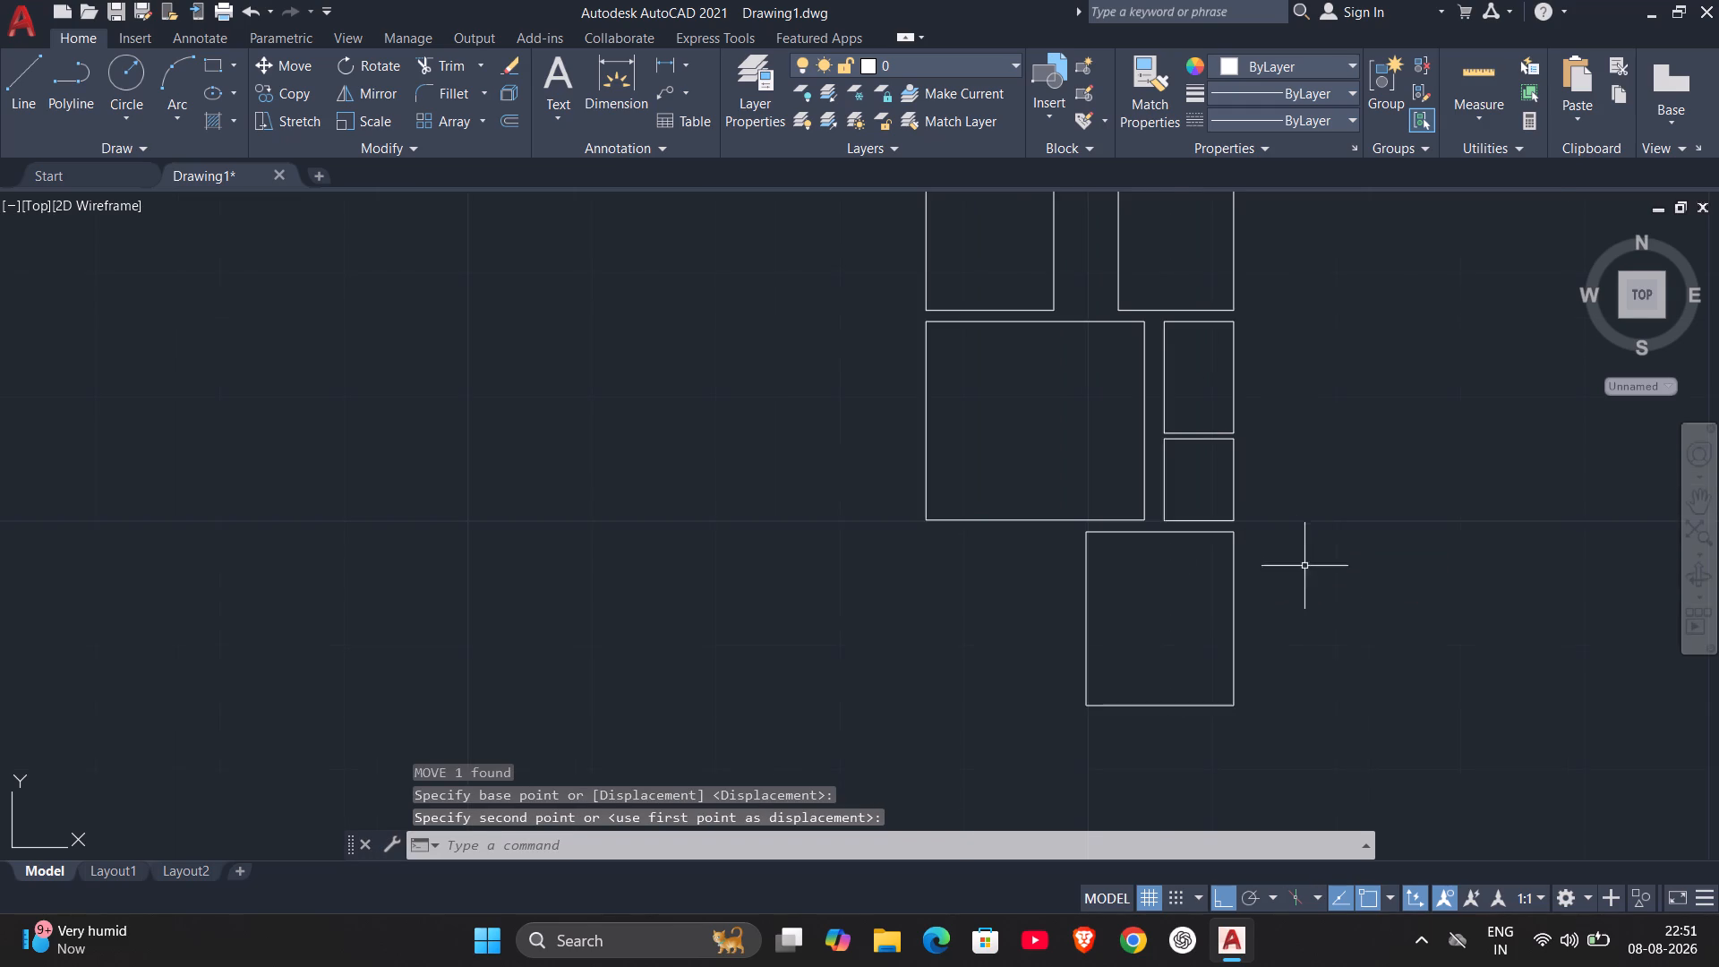
pyautogui.scroll(-1, 1311, 619)
pyautogui.moveTo(1311, 631); pyautogui.dragTo(1306, 566, button='middle')
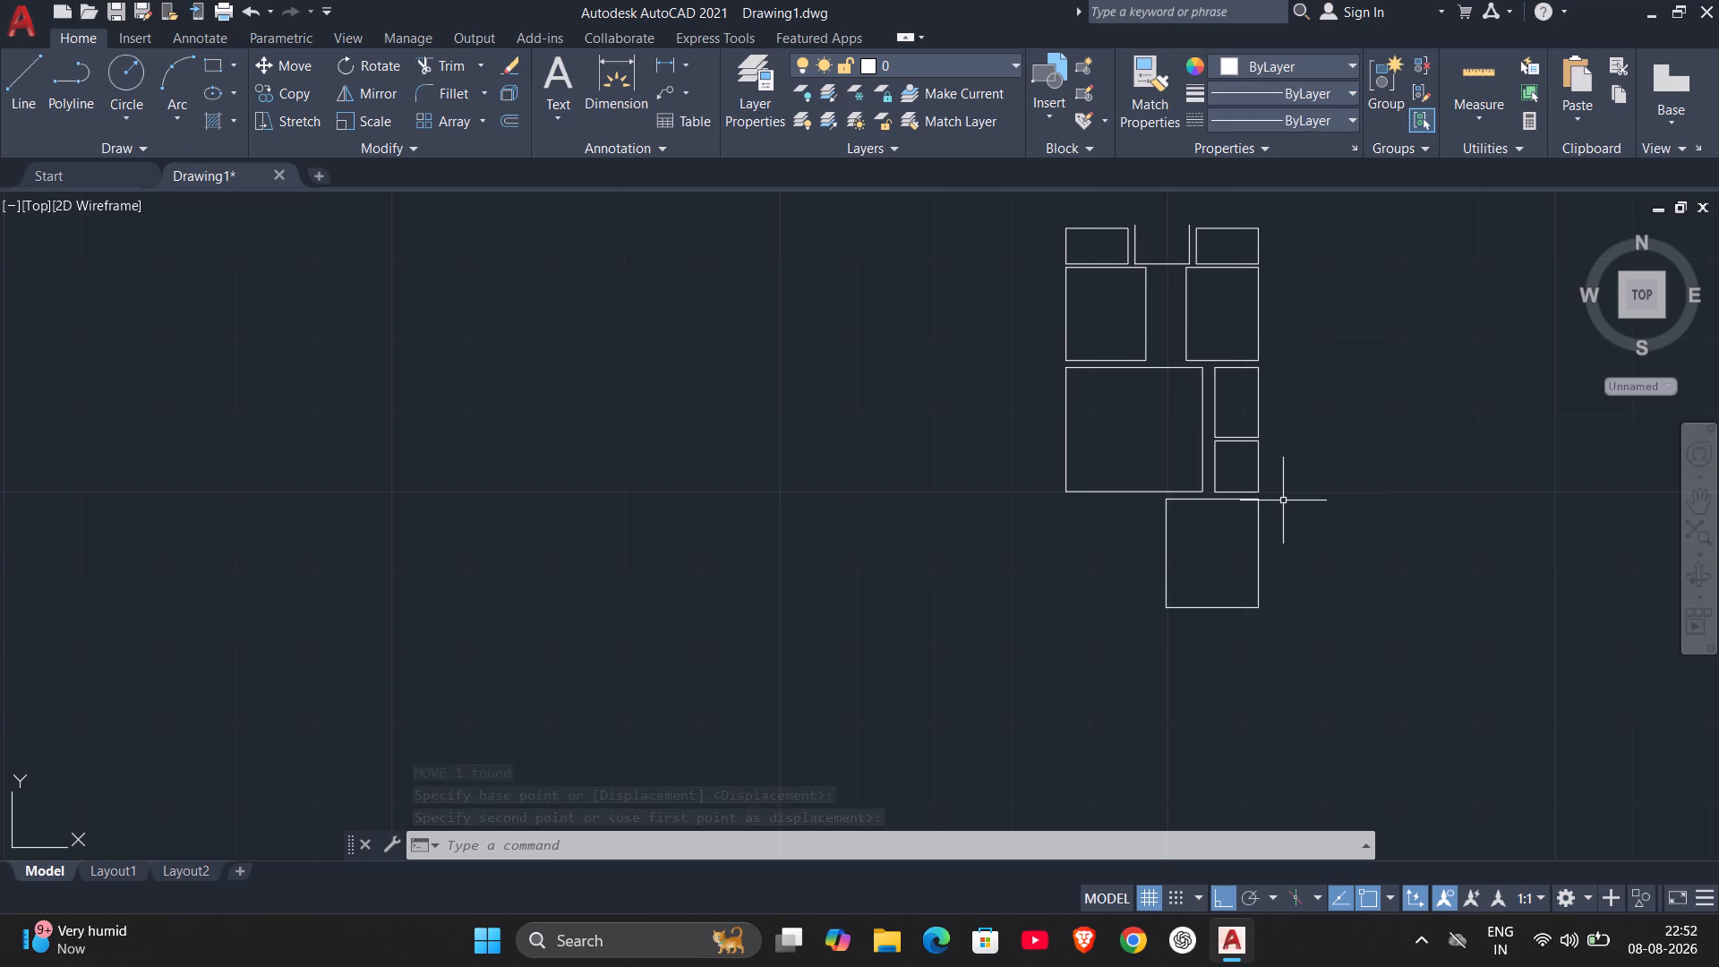
pyautogui.moveTo(1305, 337); pyautogui.dragTo(1389, 529, button='middle')
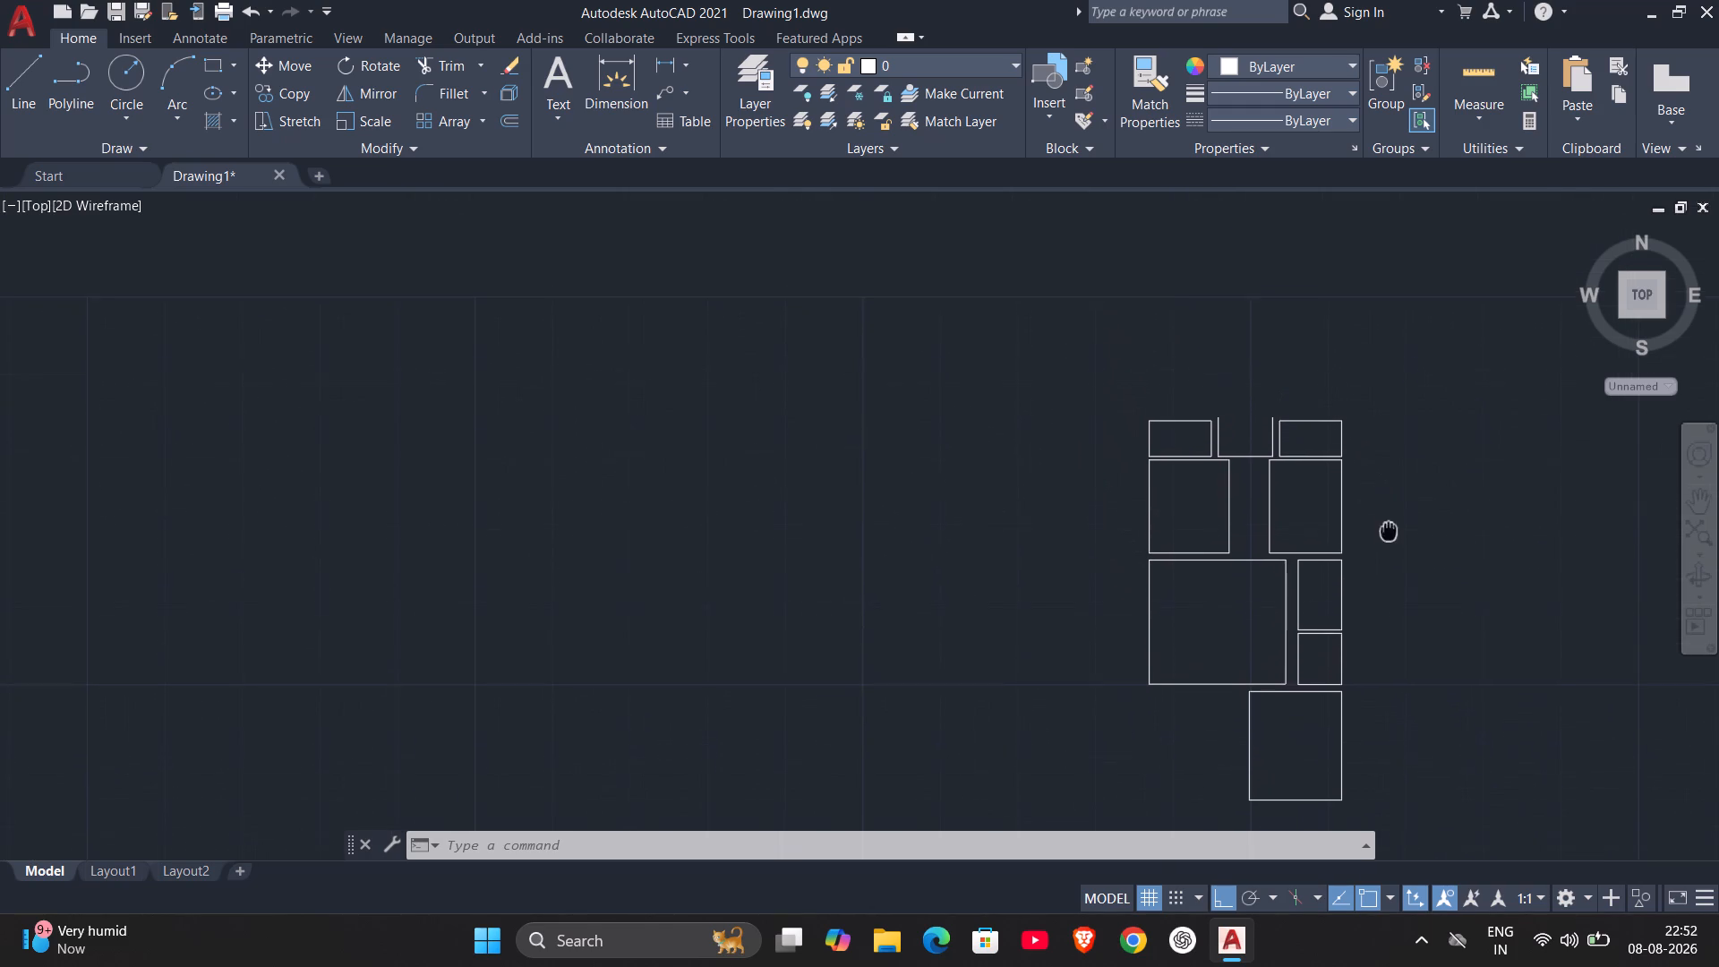
pyautogui.moveTo(1389, 529); pyautogui.dragTo(1389, 538, button='middle')
pyautogui.scroll(3, 1231, 441)
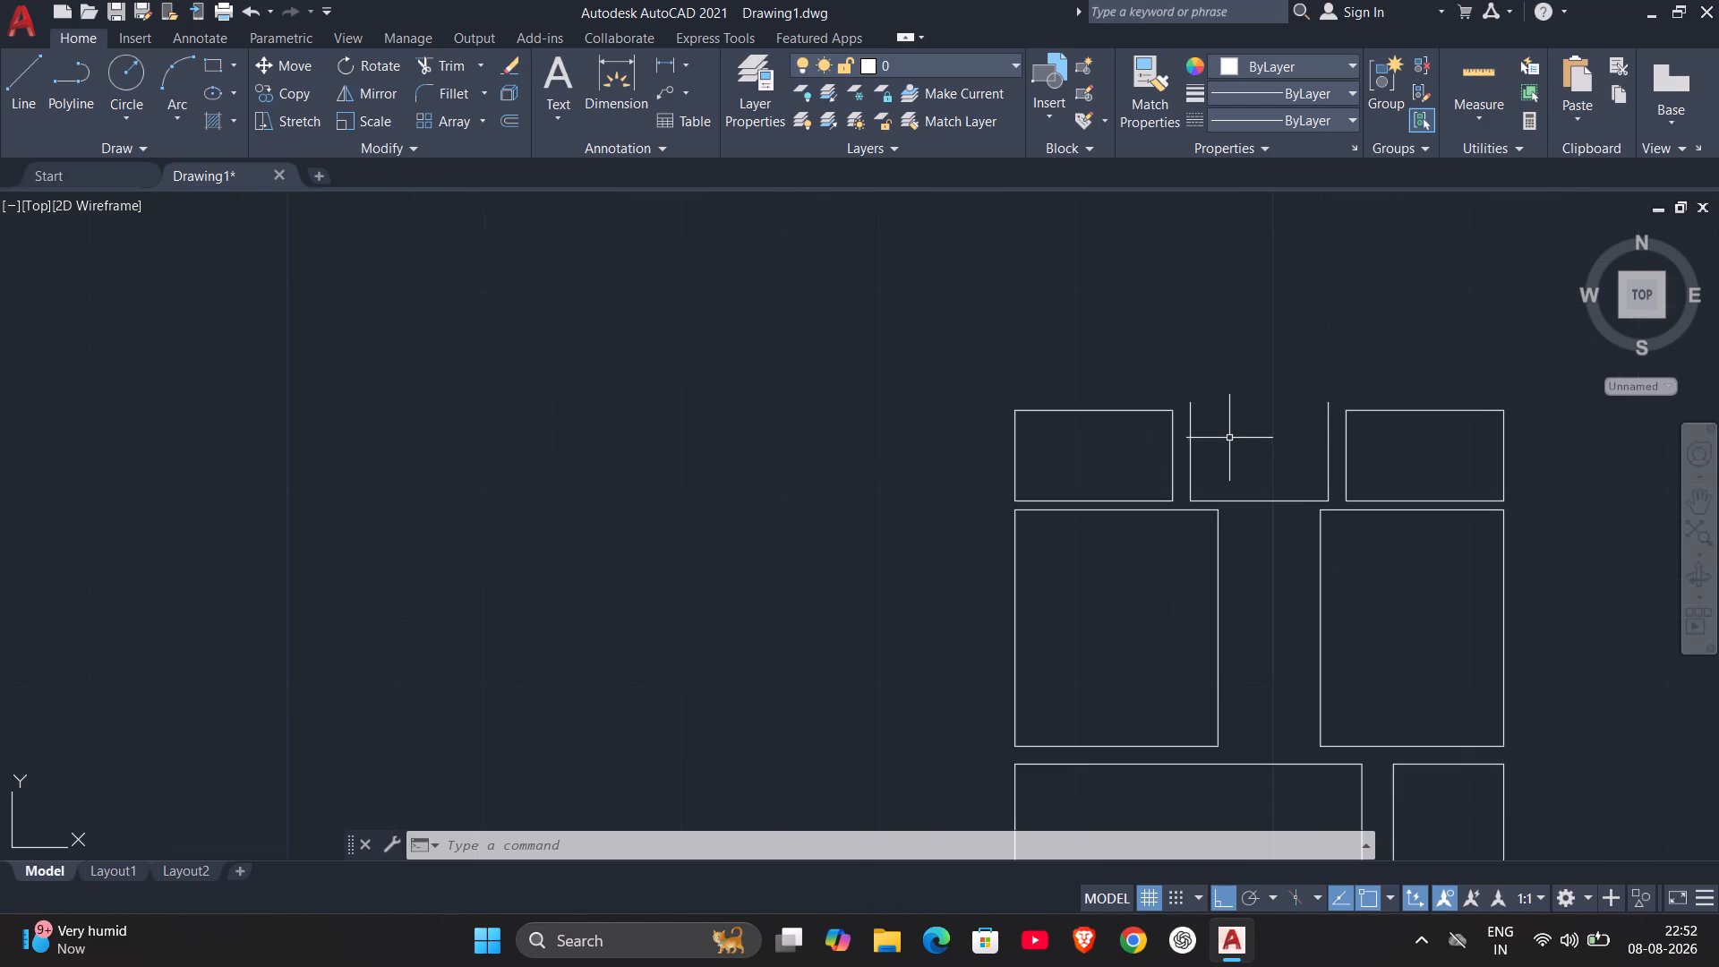
pyautogui.scroll(1, 1165, 412)
pyautogui.press('l')
pyautogui.press('Return')
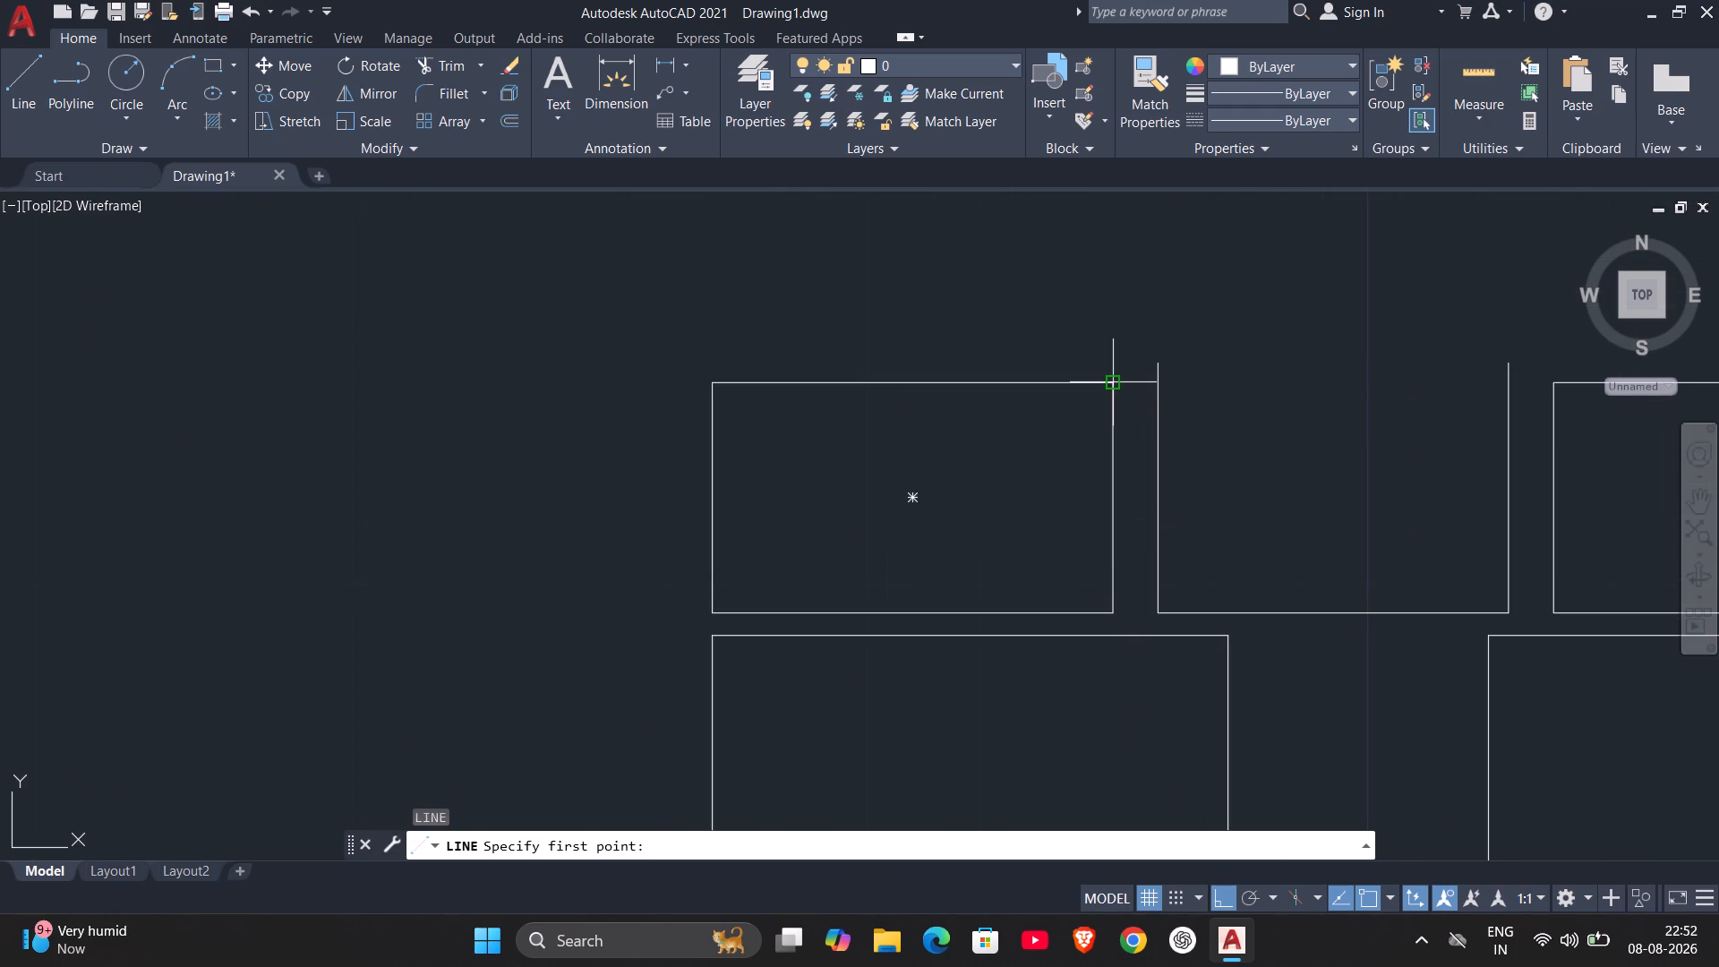
pyautogui.click(1107, 376)
pyautogui.click(1170, 372)
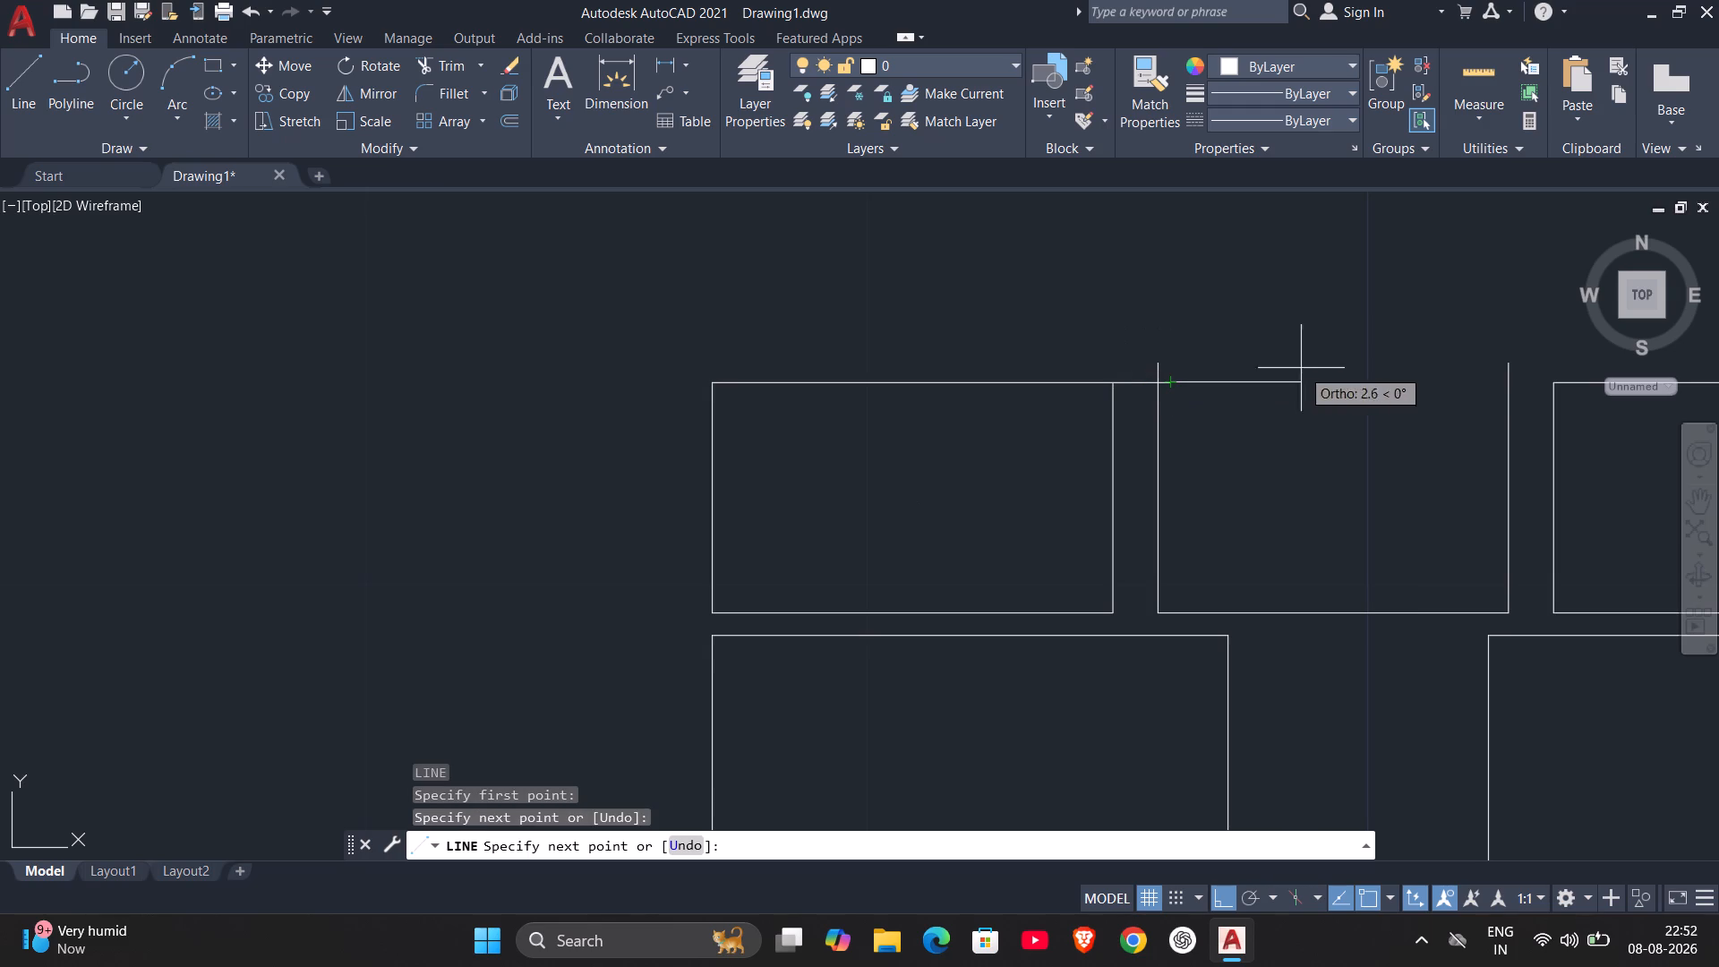
pyautogui.moveTo(1440, 377); pyautogui.dragTo(1408, 386, button='middle')
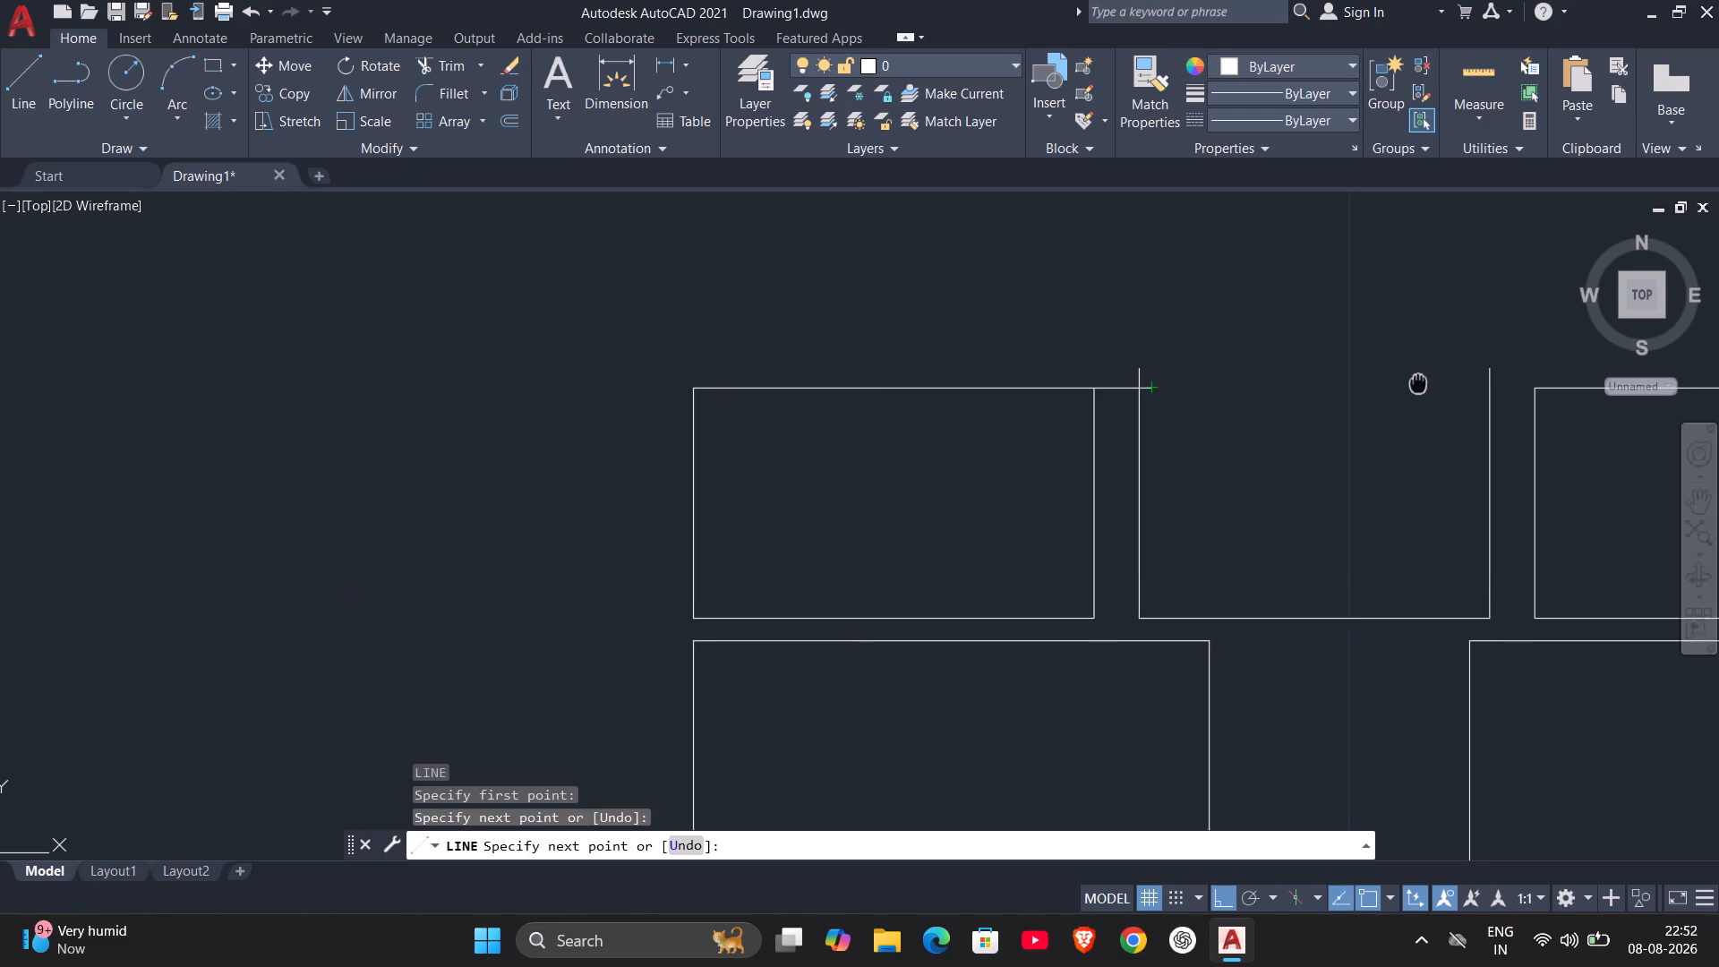
pyautogui.moveTo(1408, 386); pyautogui.dragTo(1179, 435, button='middle')
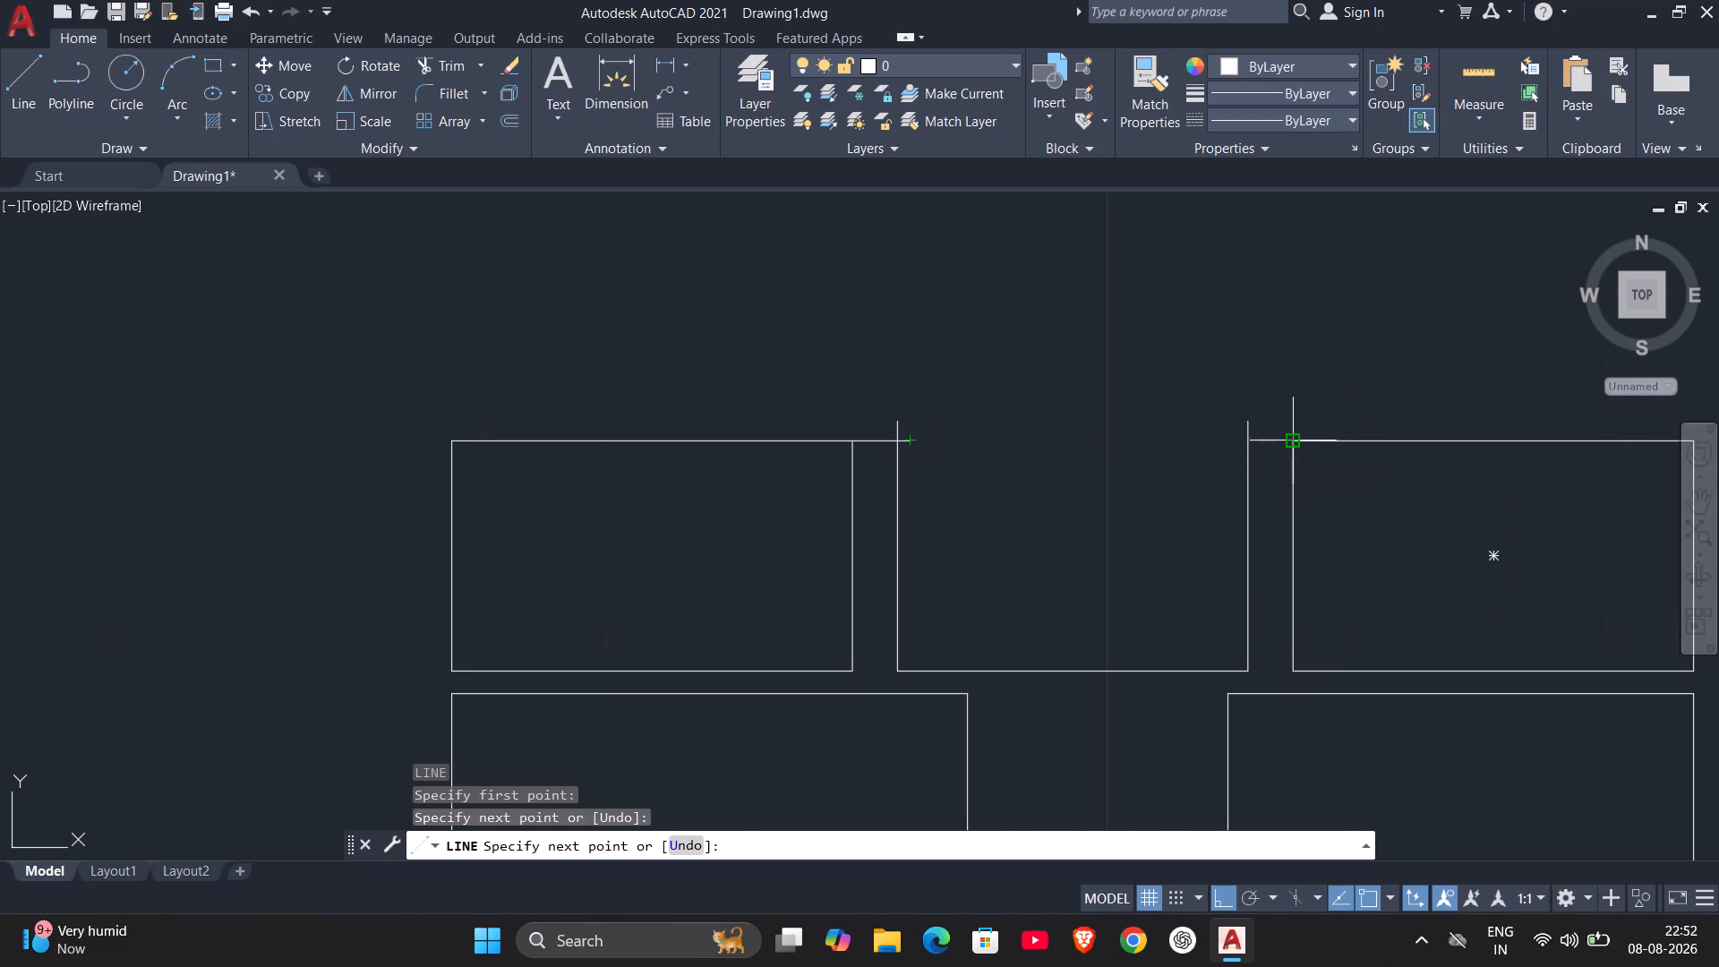
pyautogui.click(1296, 441)
pyautogui.press('Escape')
# Trim both vertical sides of the open middle outline where they project above the horizontal guide line.
pyautogui.click(1250, 427)
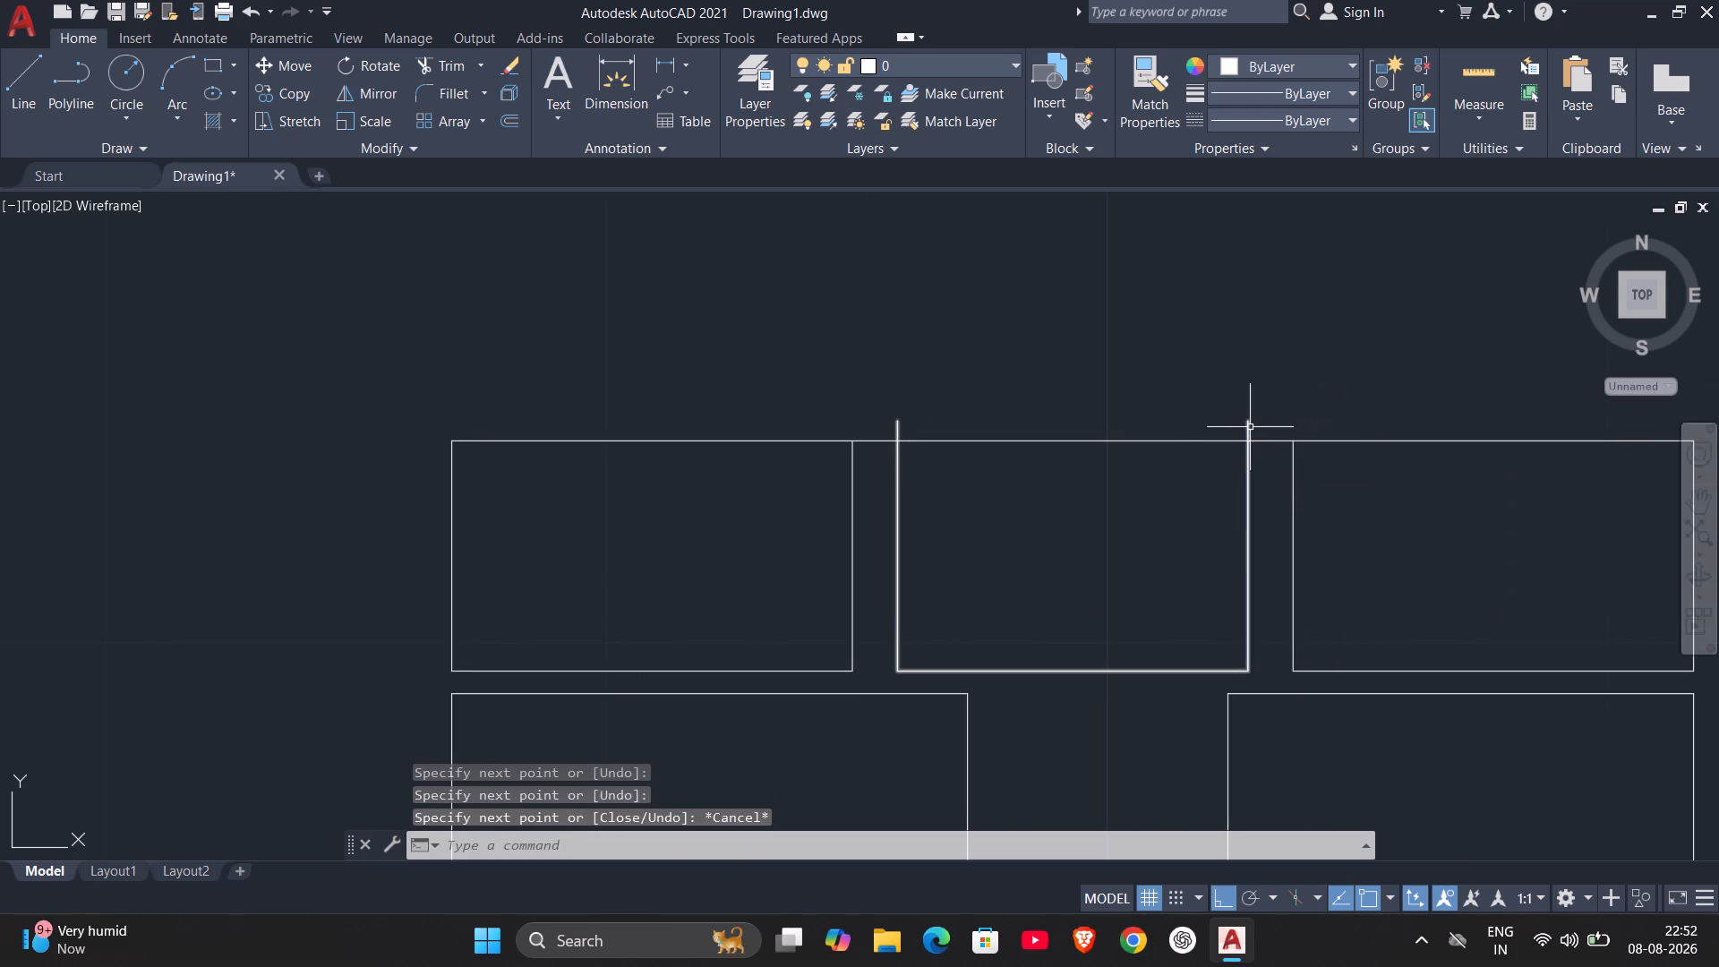
pyautogui.press('Escape')
pyautogui.write('TR')
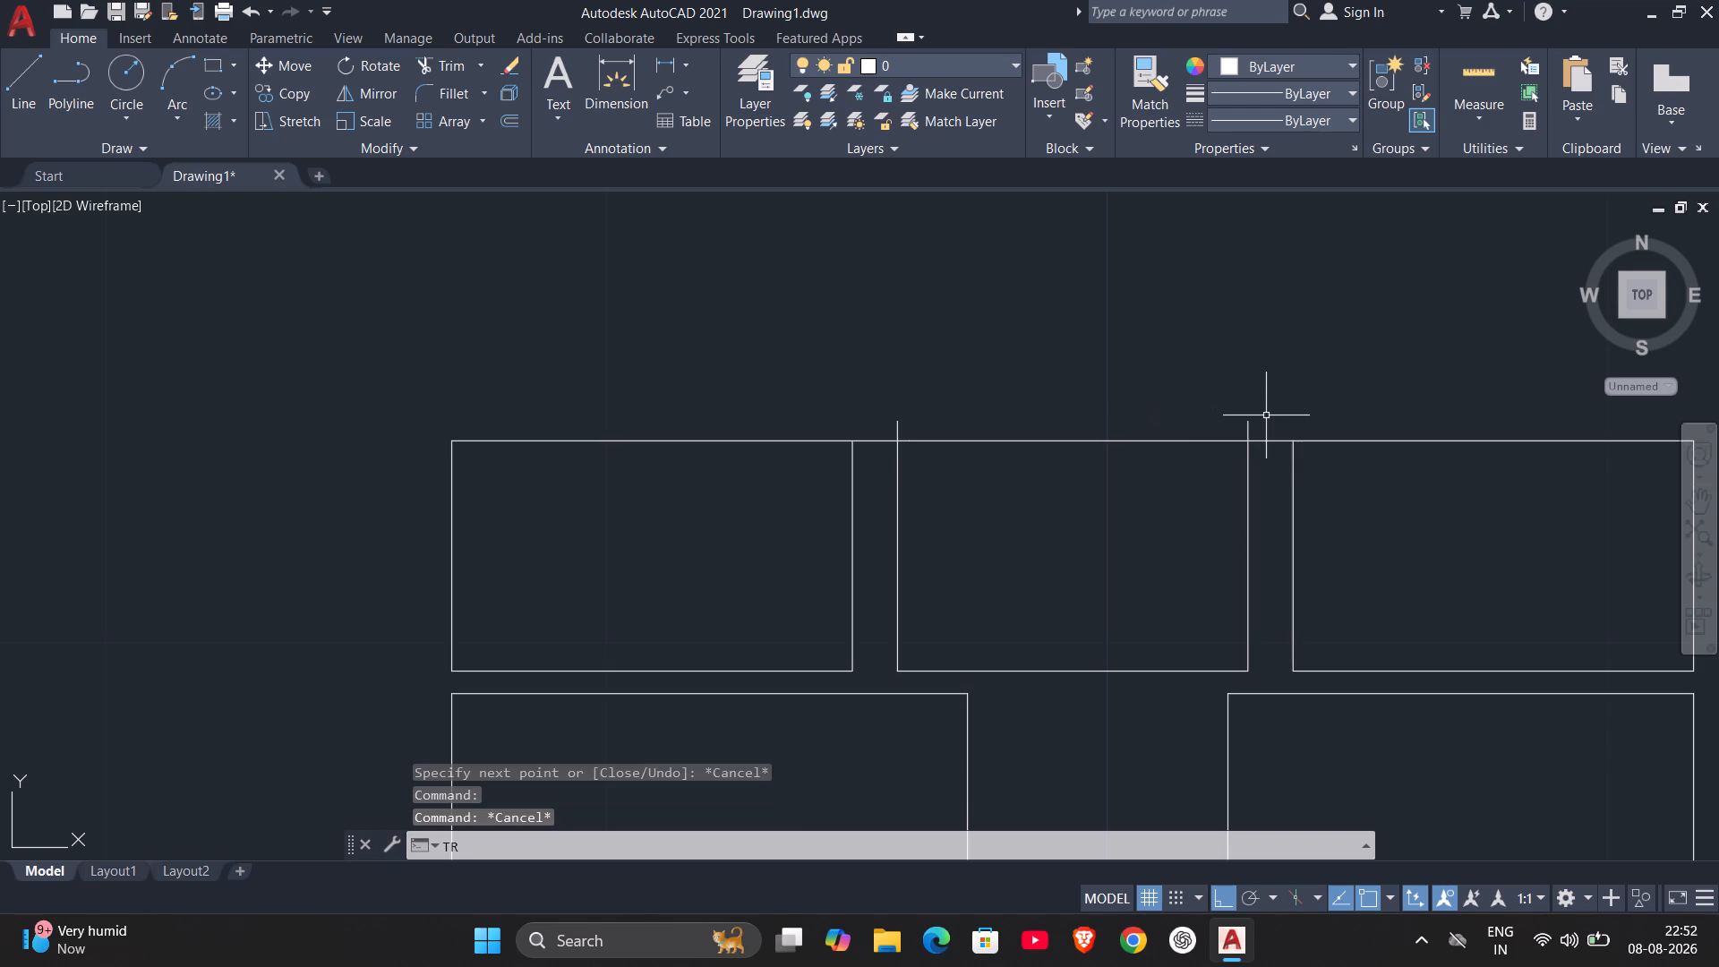
pyautogui.press('Return')
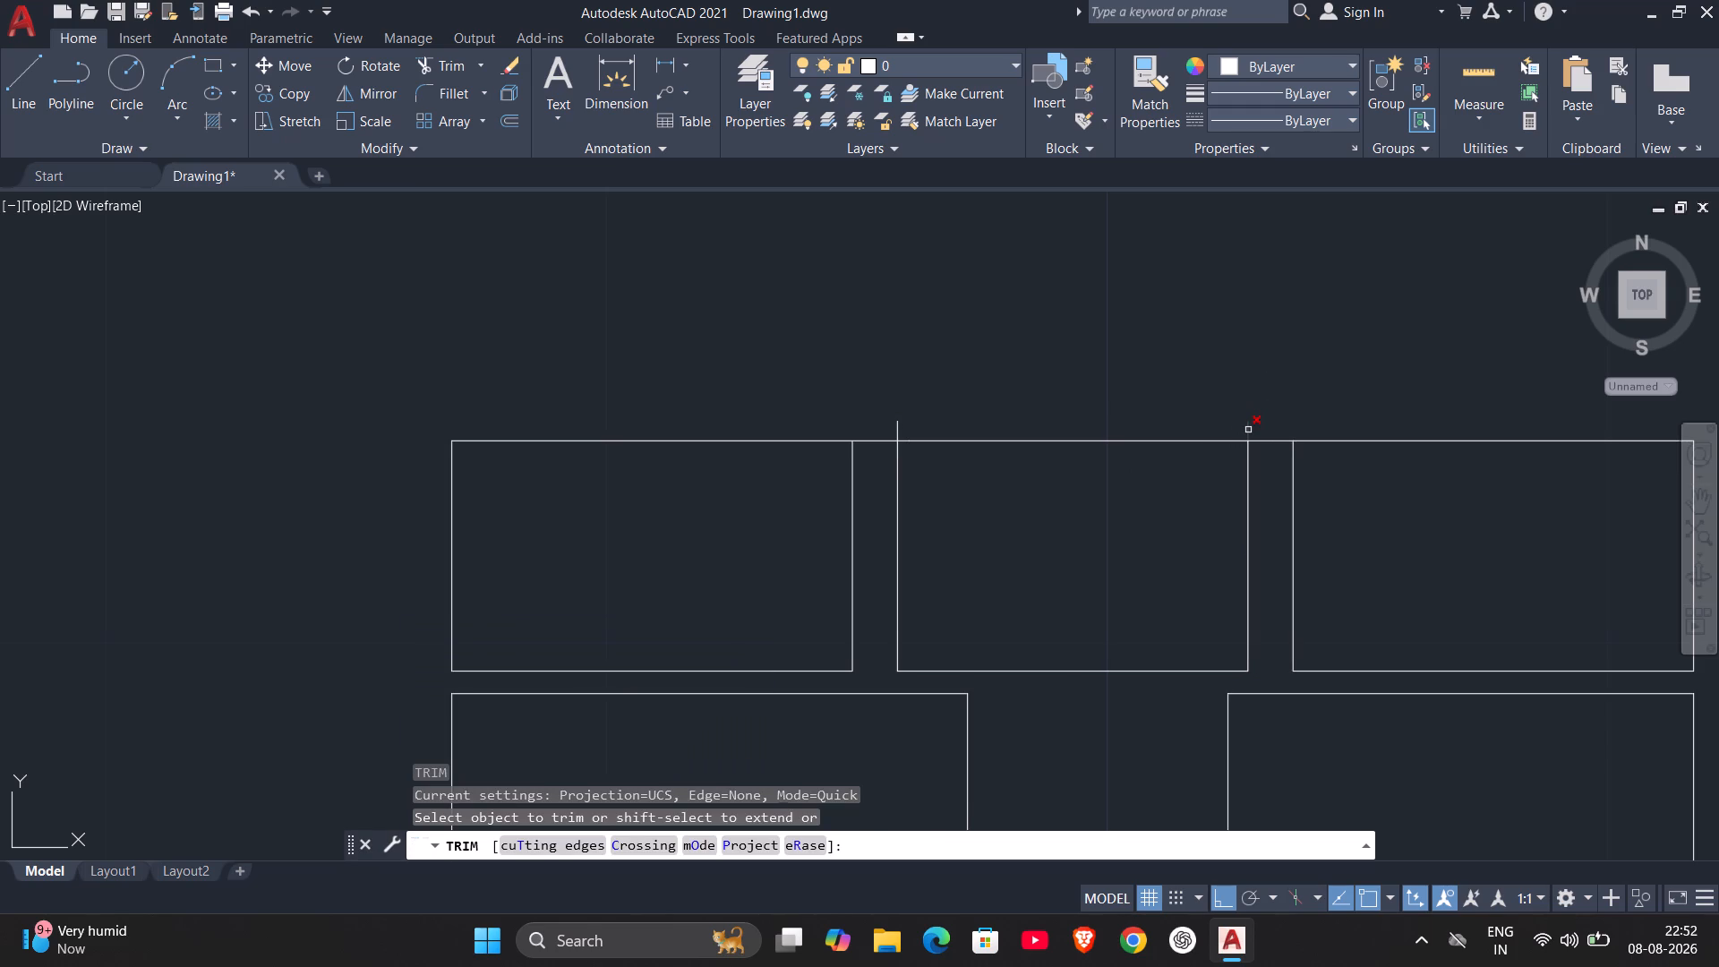
pyautogui.click(1248, 430)
pyautogui.click(897, 430)
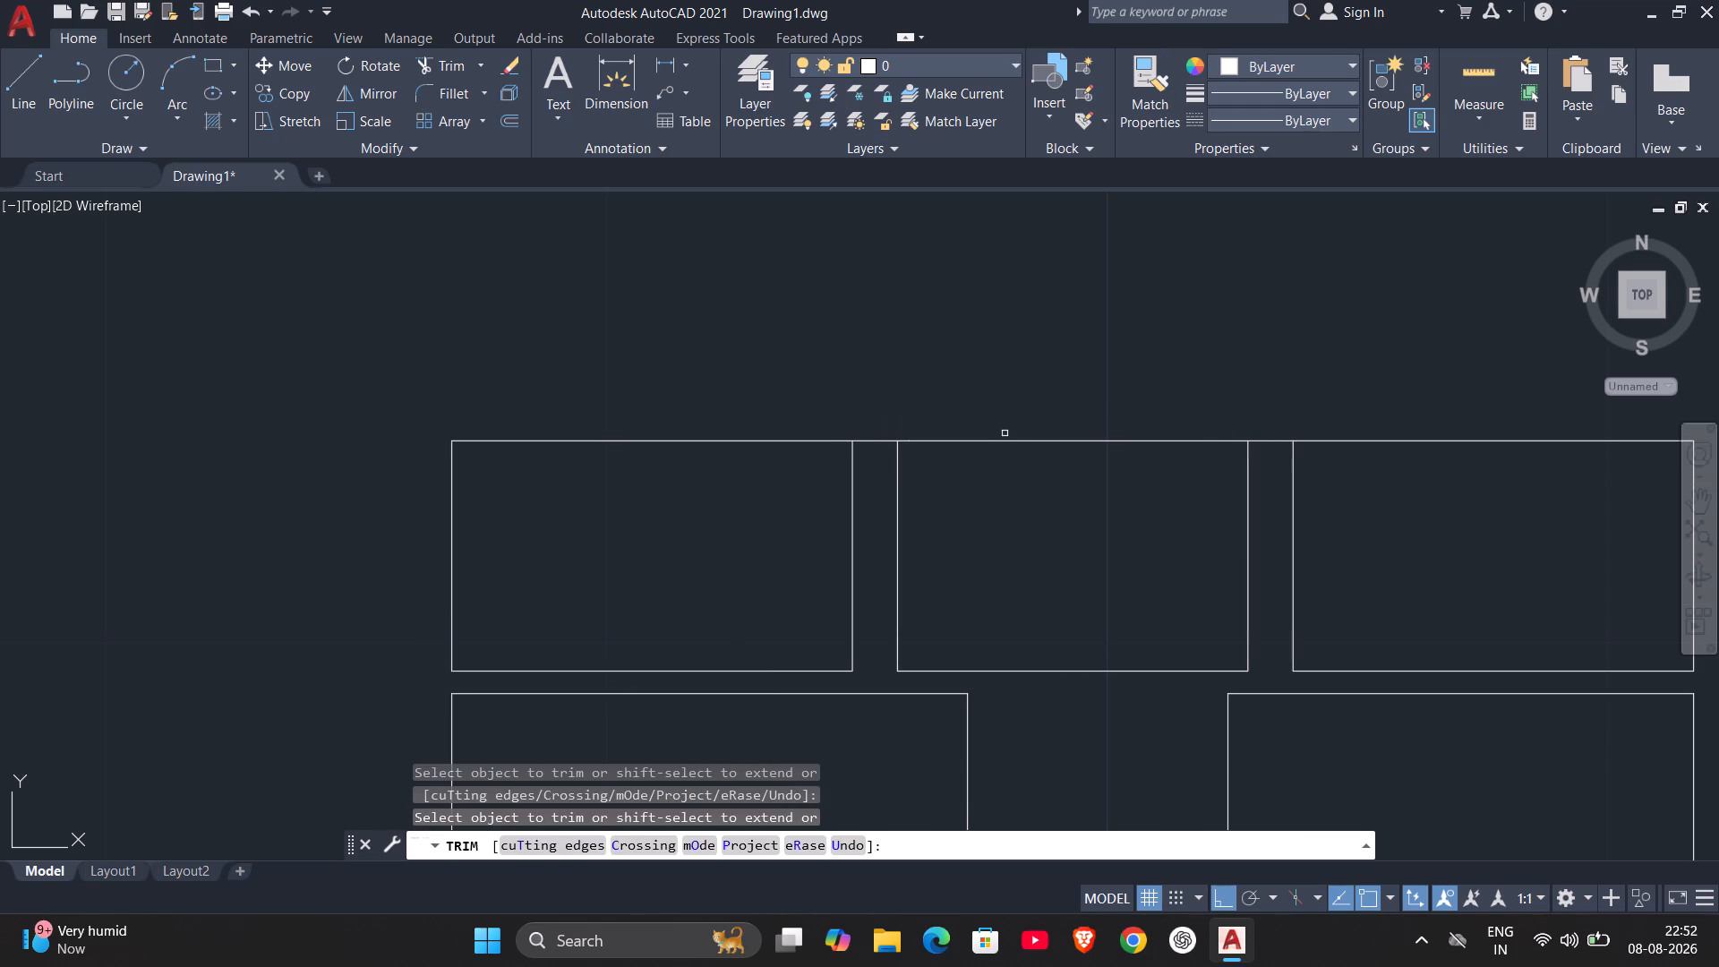
pyautogui.press('Escape')
# Delete both segments of the horizontal guide line between the two topmost outer rooms.
pyautogui.click(1009, 442)
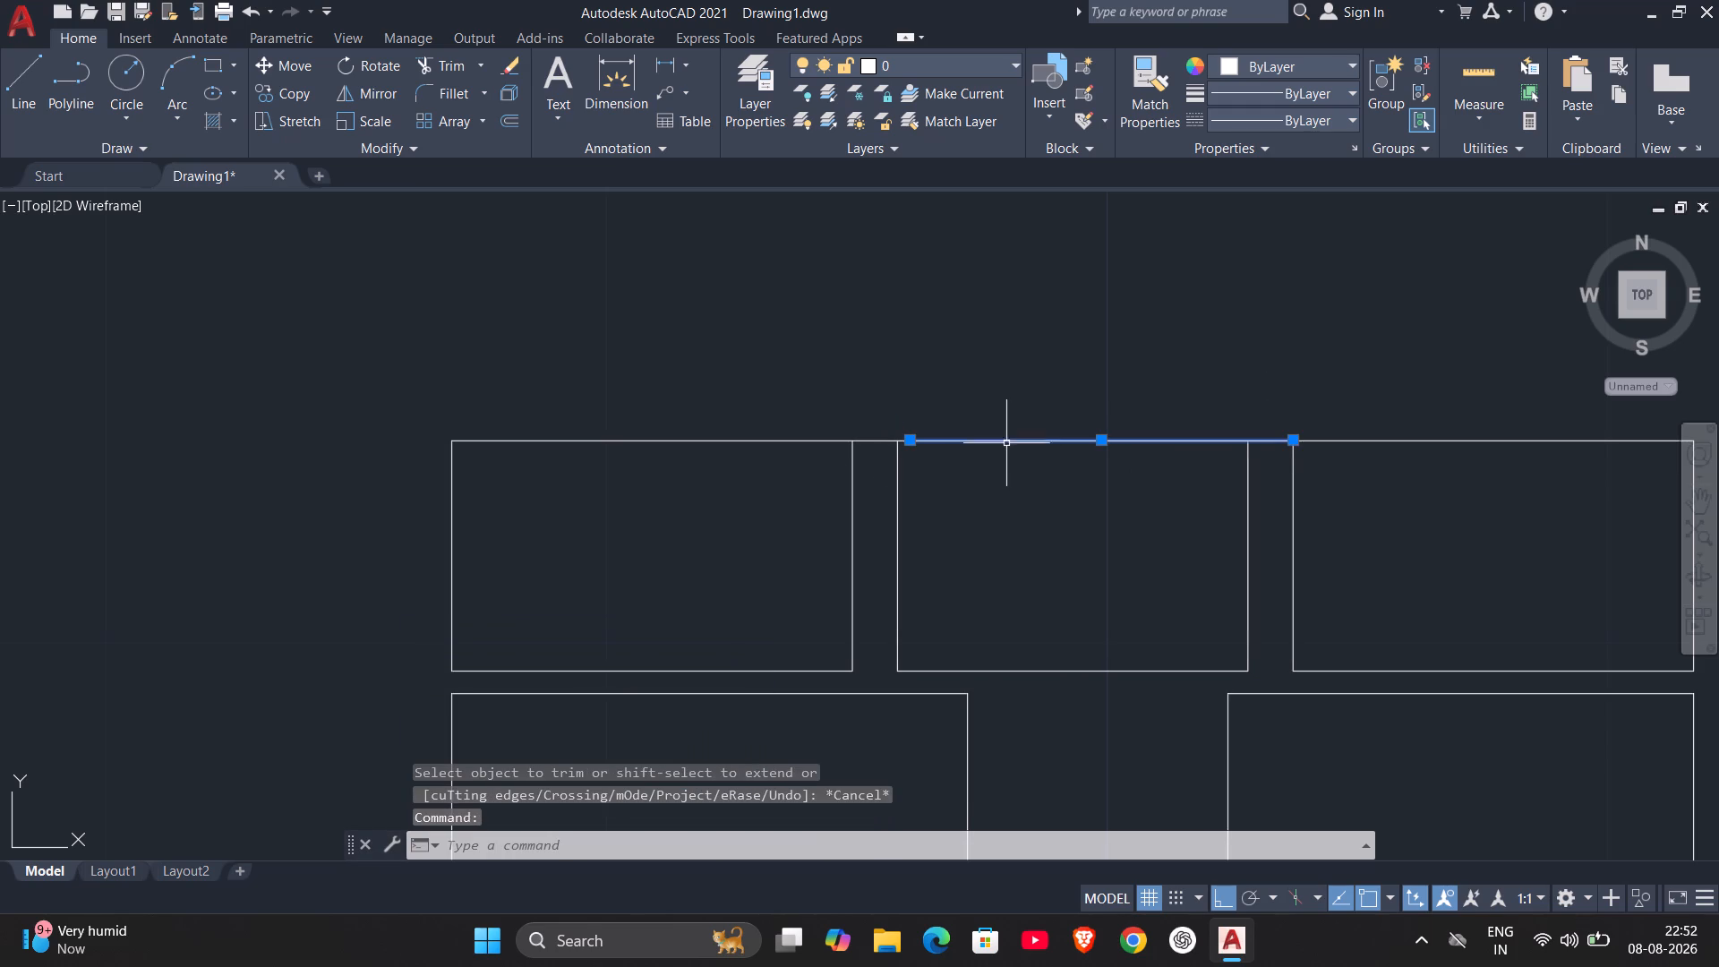
pyautogui.press('Delete')
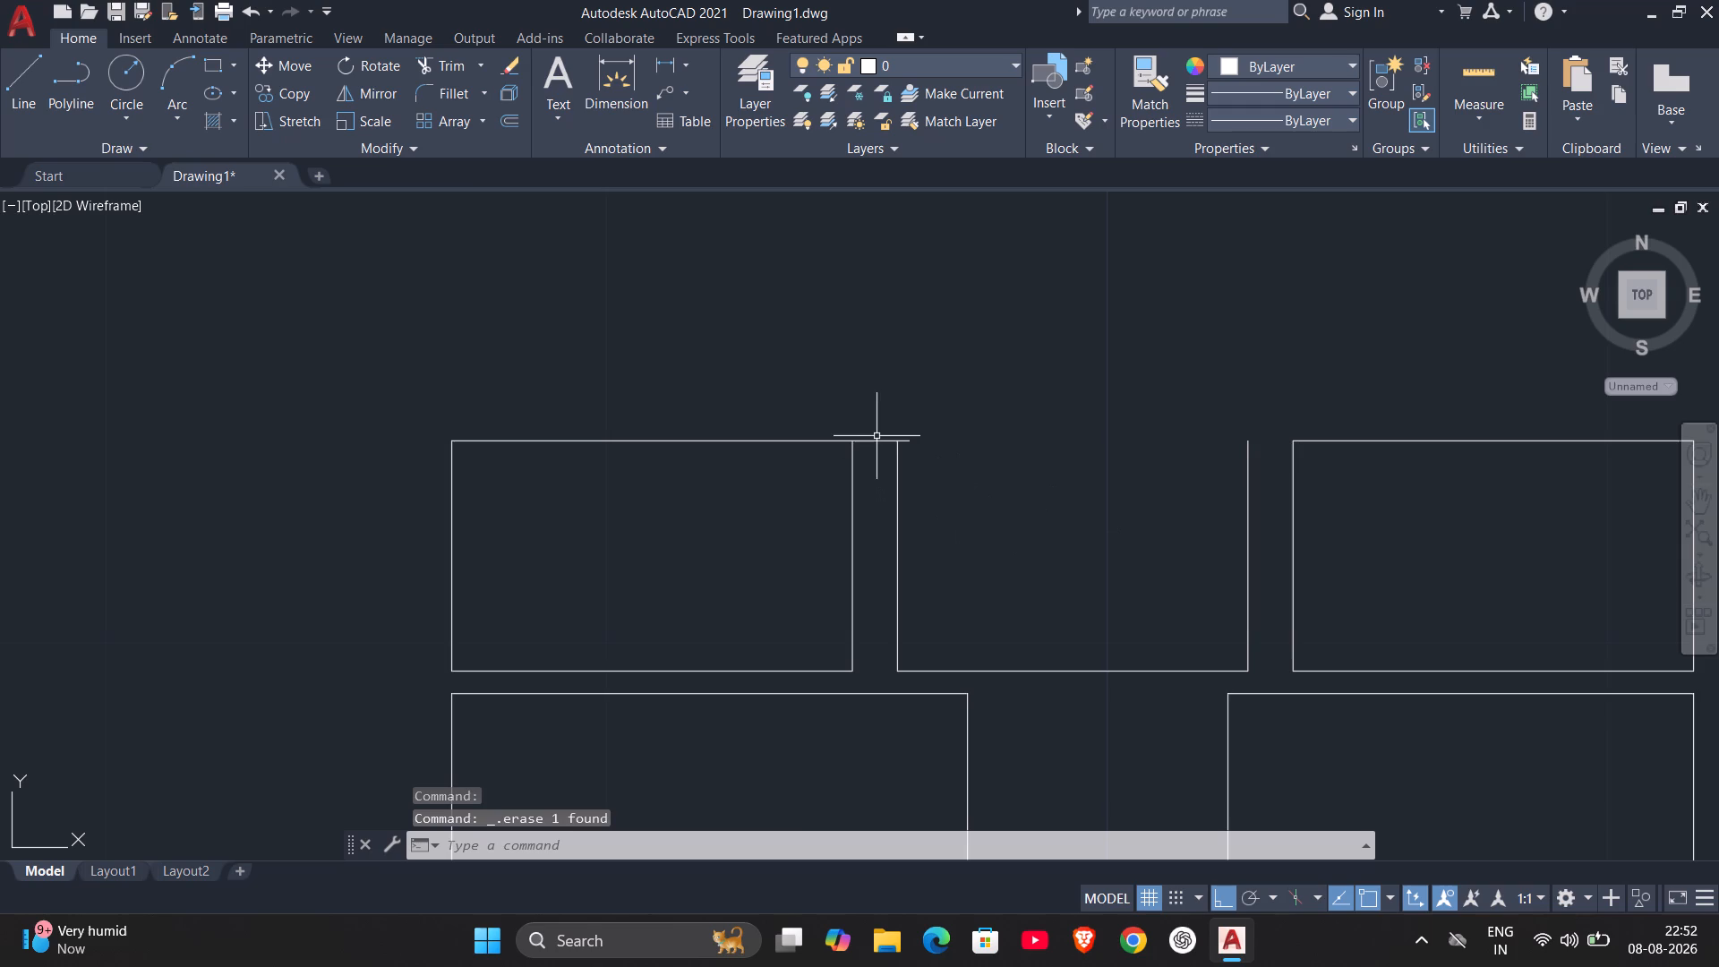
pyautogui.click(877, 441)
pyautogui.press('Delete')
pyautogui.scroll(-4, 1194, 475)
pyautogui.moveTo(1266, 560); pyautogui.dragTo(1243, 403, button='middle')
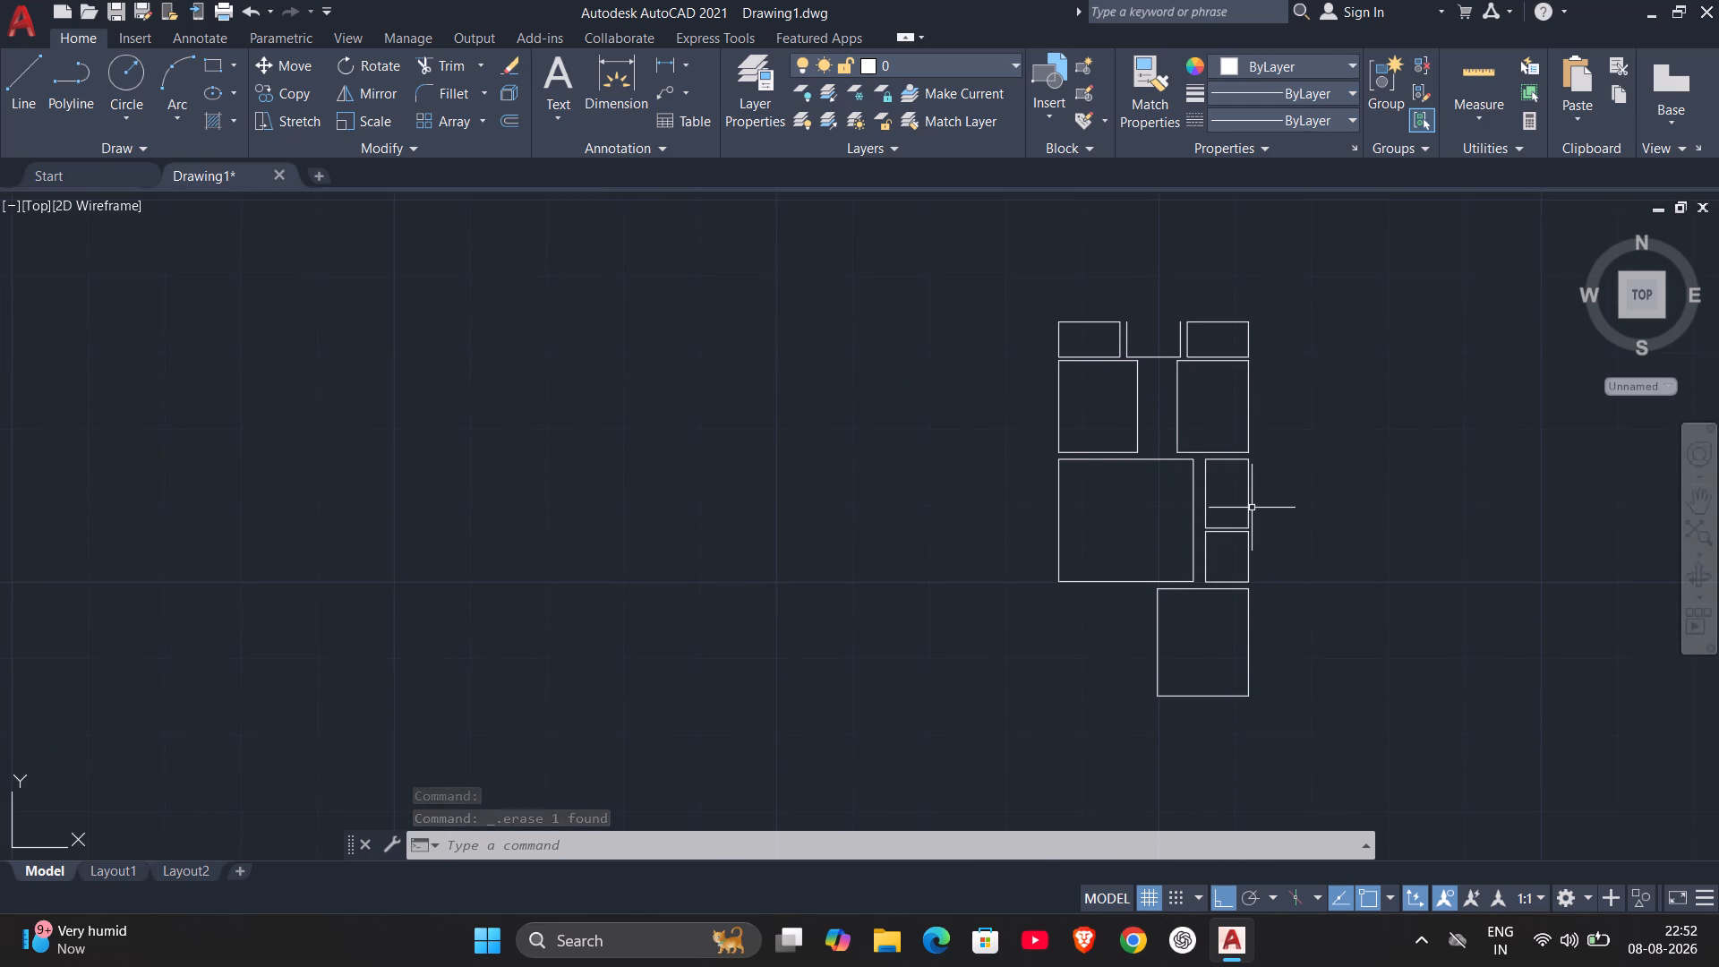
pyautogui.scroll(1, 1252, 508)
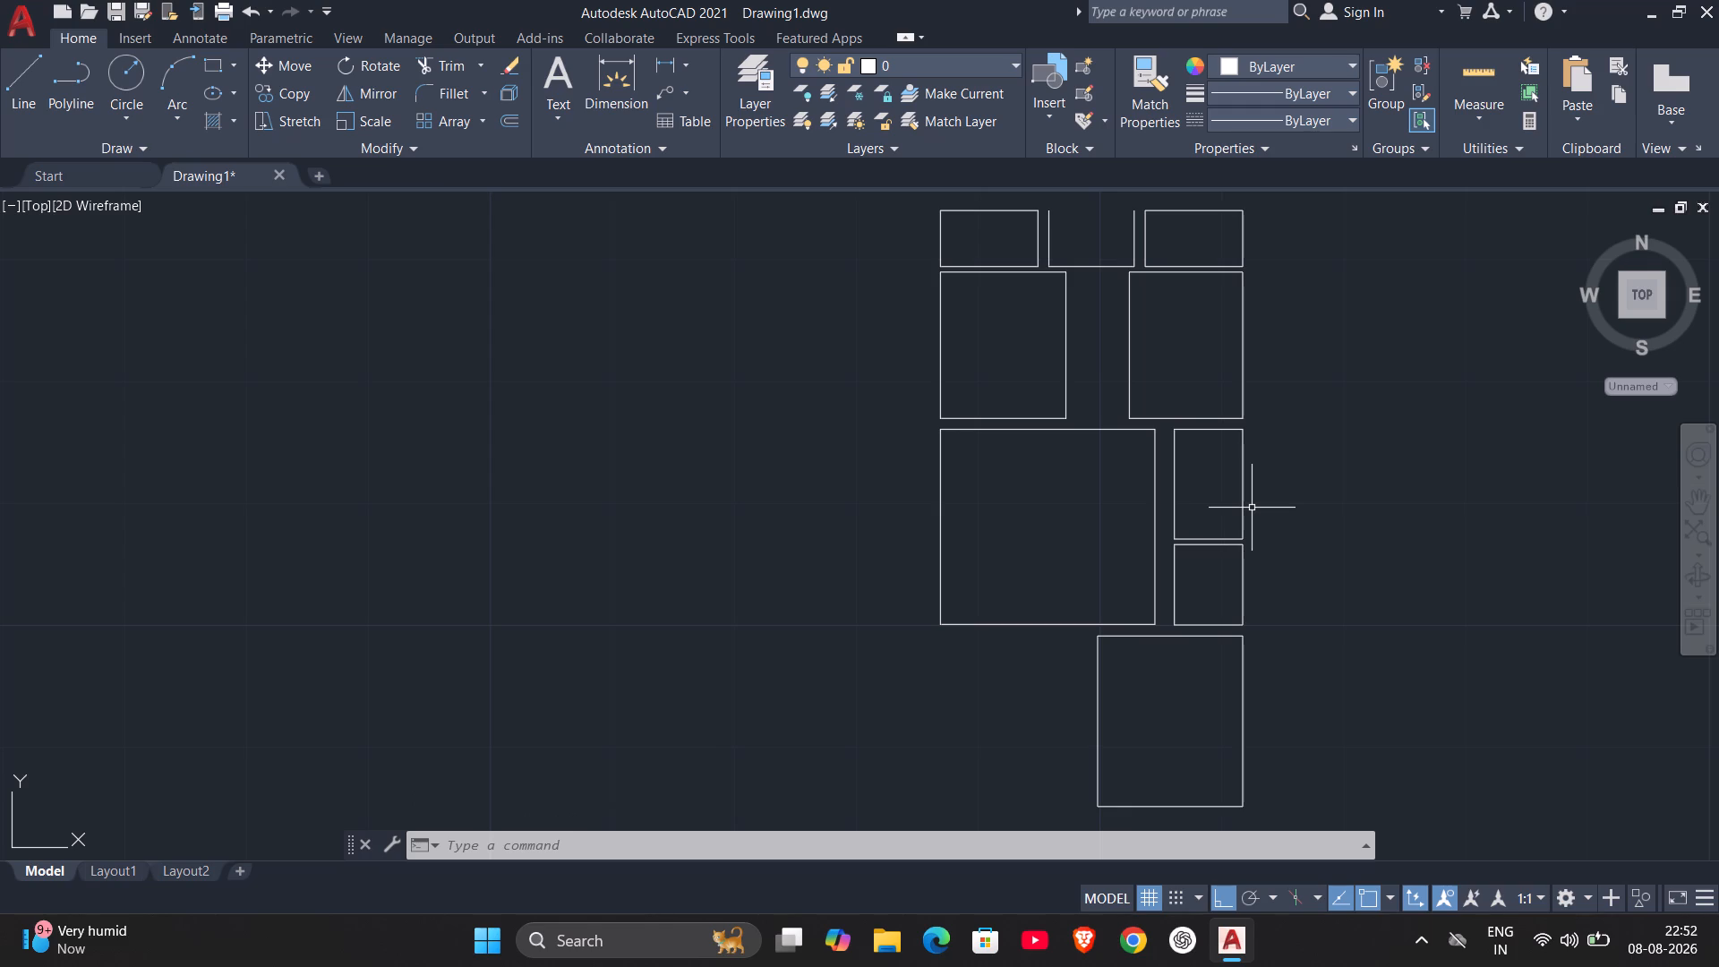
# Draw a closed rectangular line outline around all the rooms, following their outer corners and enclosing the empty southwest area.
pyautogui.moveTo(1005, 321); pyautogui.dragTo(1042, 492, button='middle')
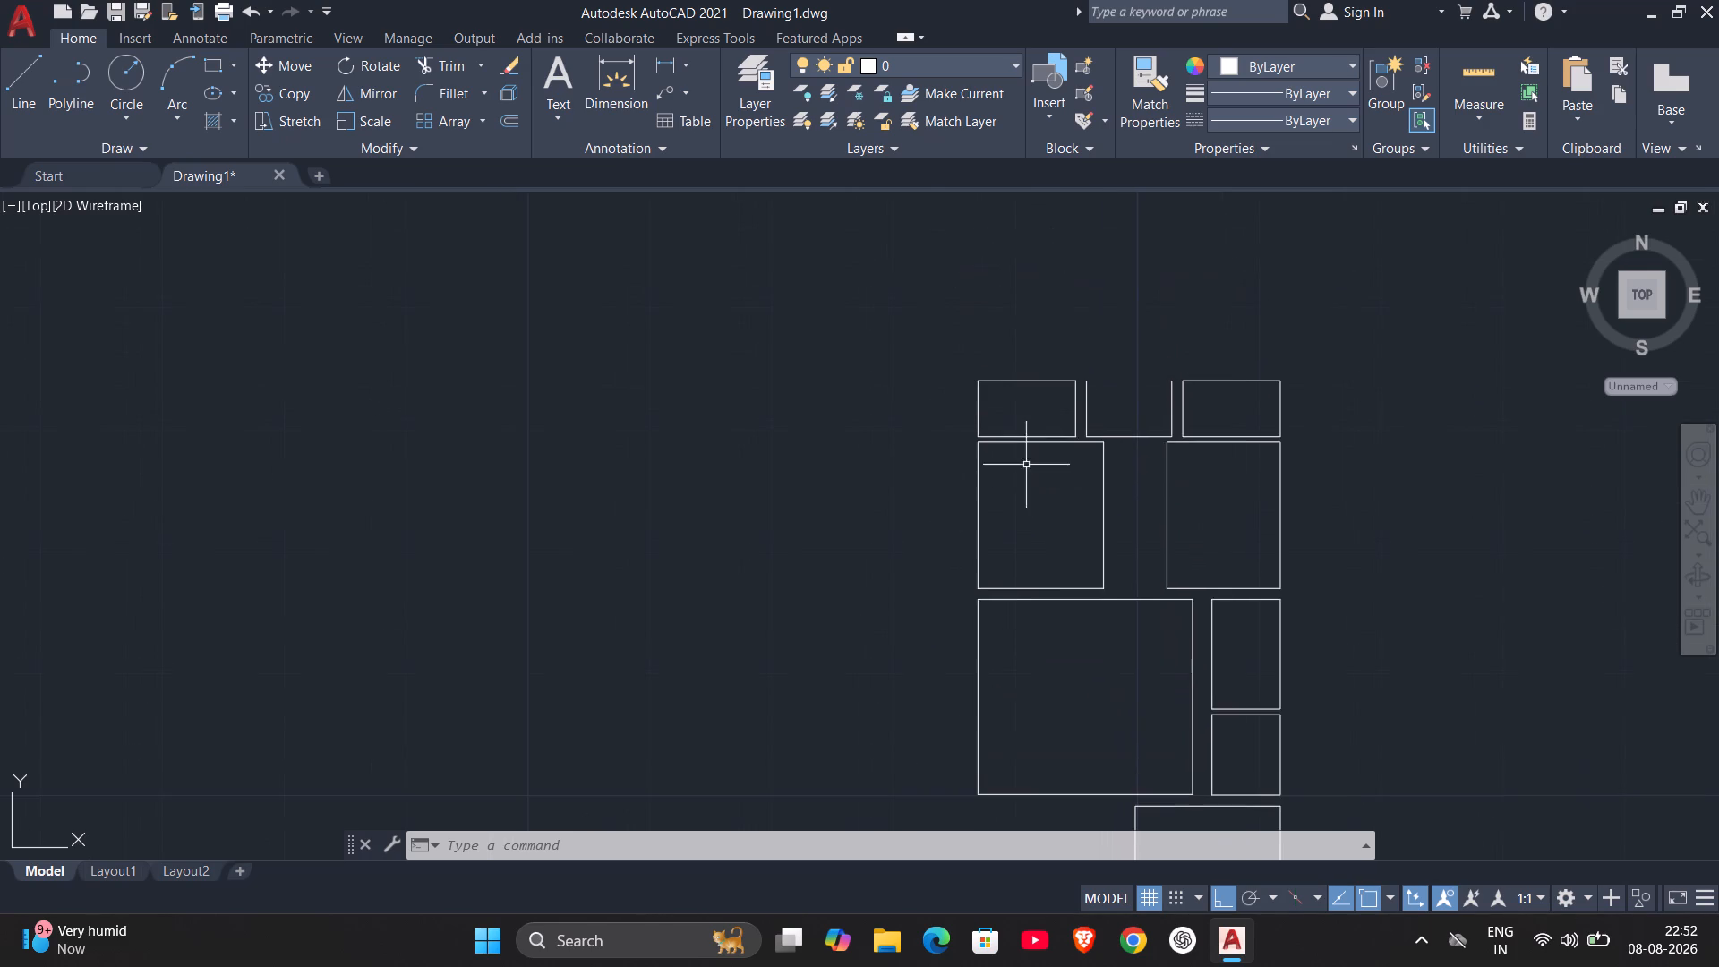
pyautogui.scroll(1, 984, 397)
pyautogui.press('l')
pyautogui.press('Return')
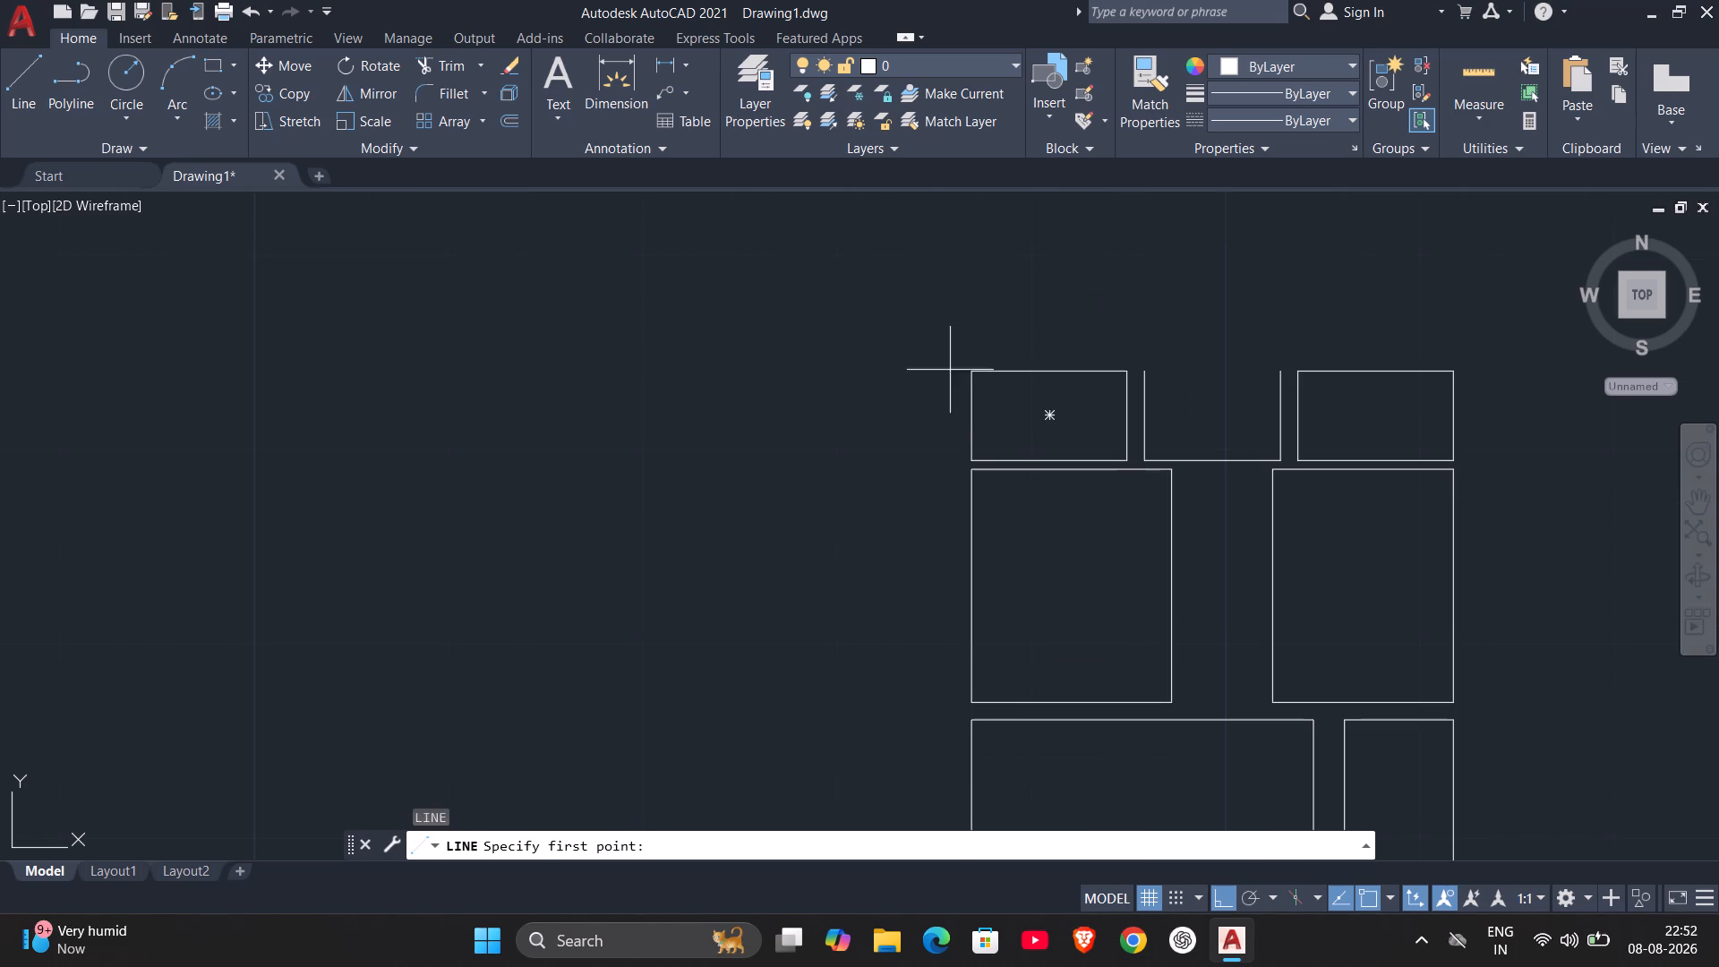
pyautogui.click(978, 372)
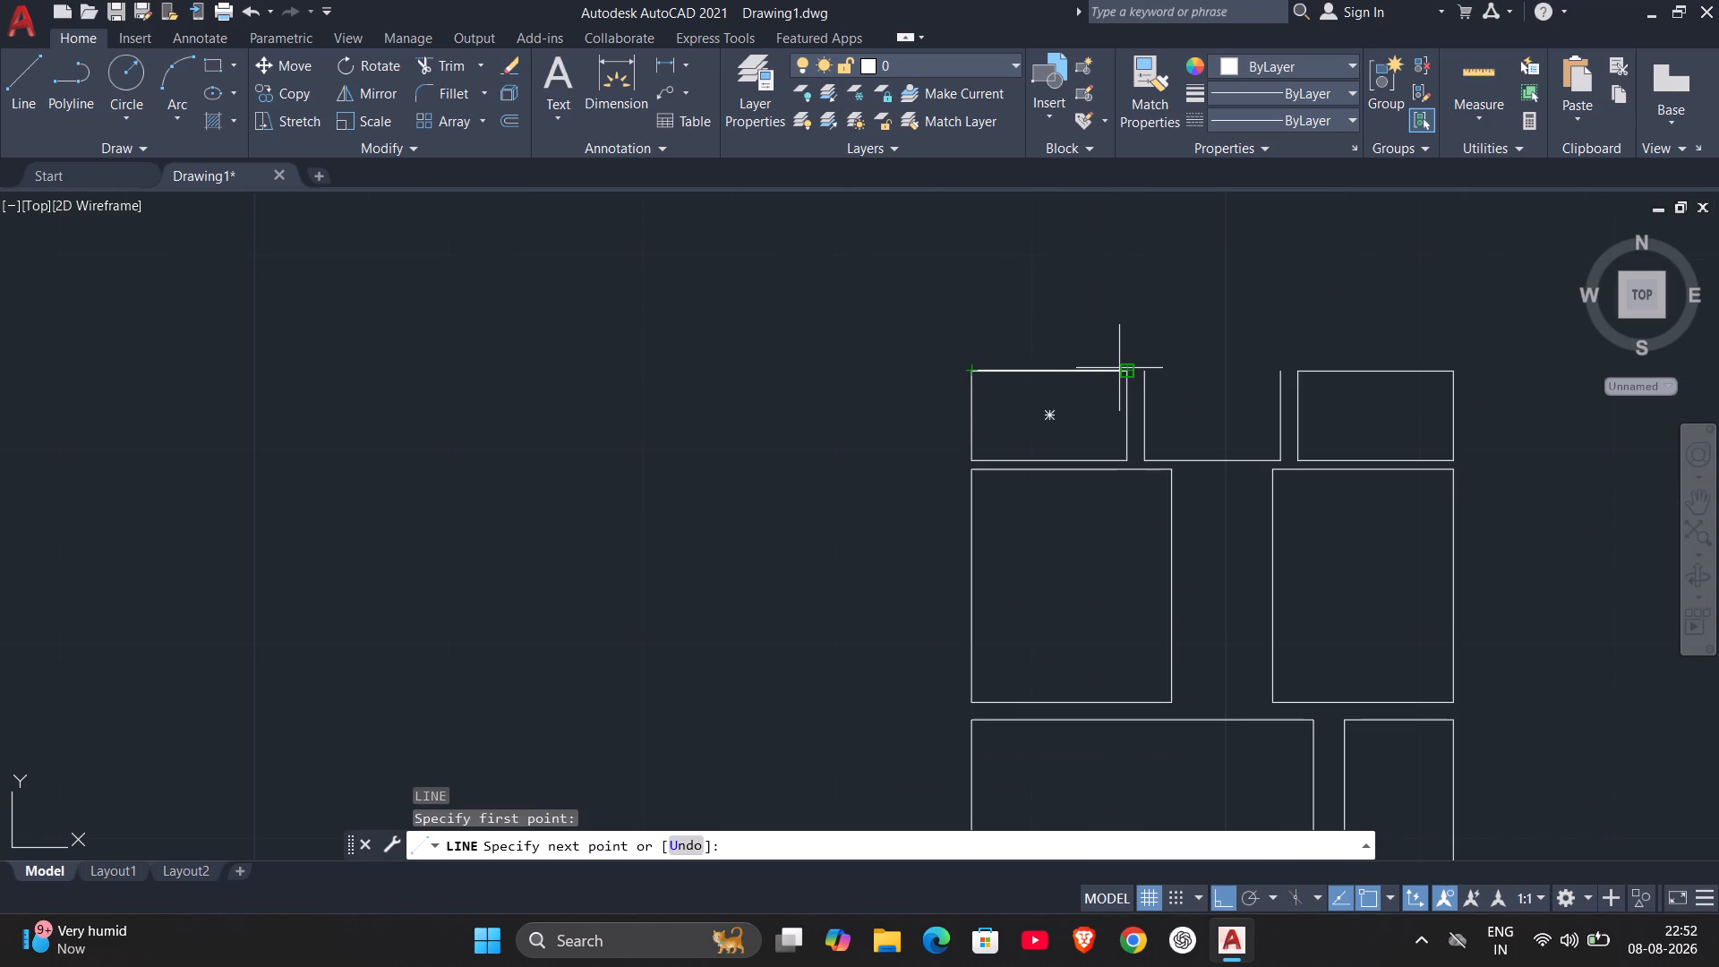
pyautogui.click(1452, 374)
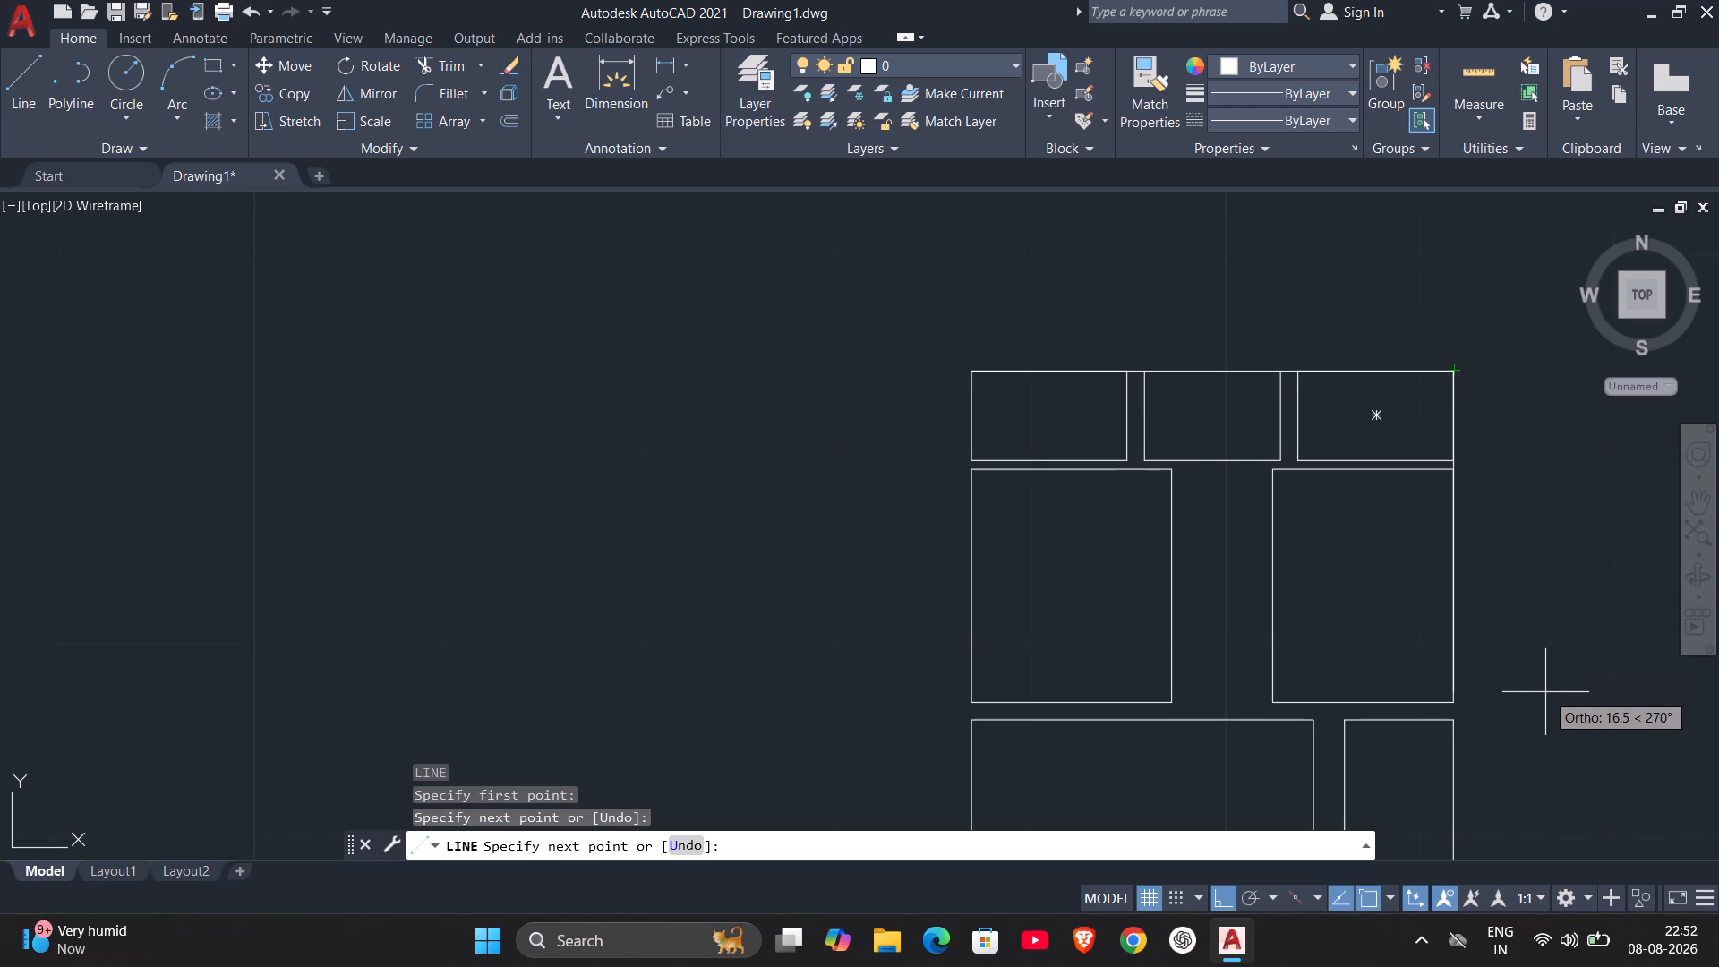
pyautogui.scroll(-1, 1545, 728)
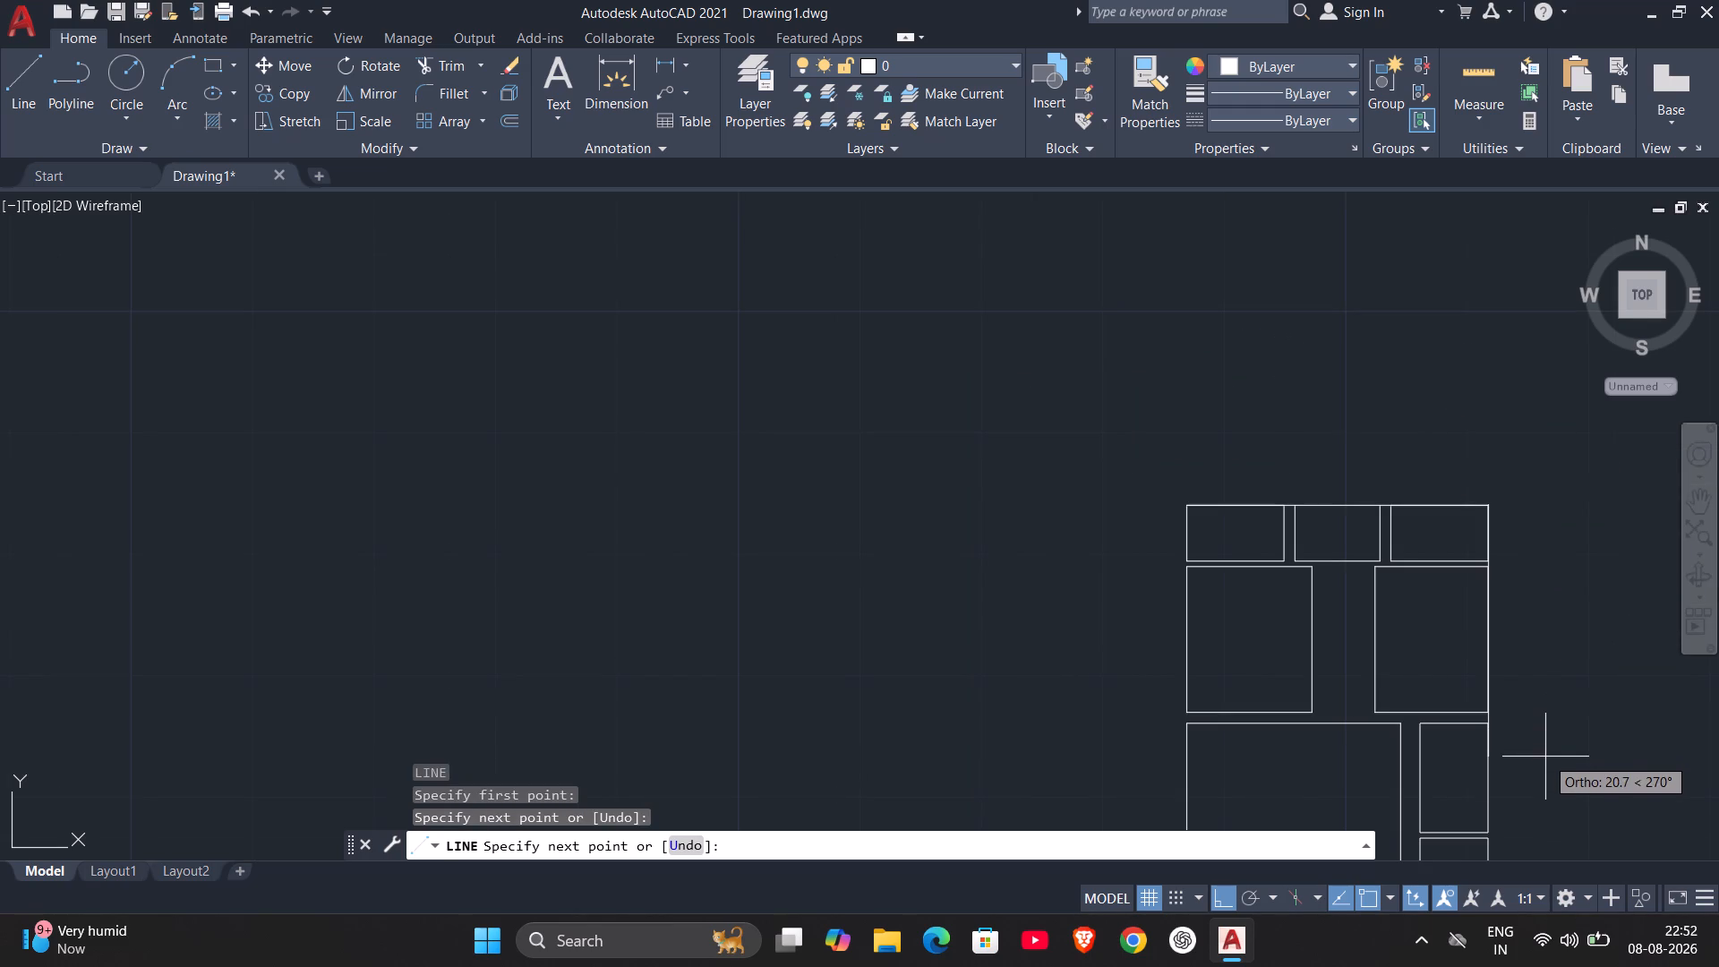
pyautogui.scroll(-1, 1545, 759)
pyautogui.moveTo(1545, 761); pyautogui.dragTo(1458, 432, button='middle')
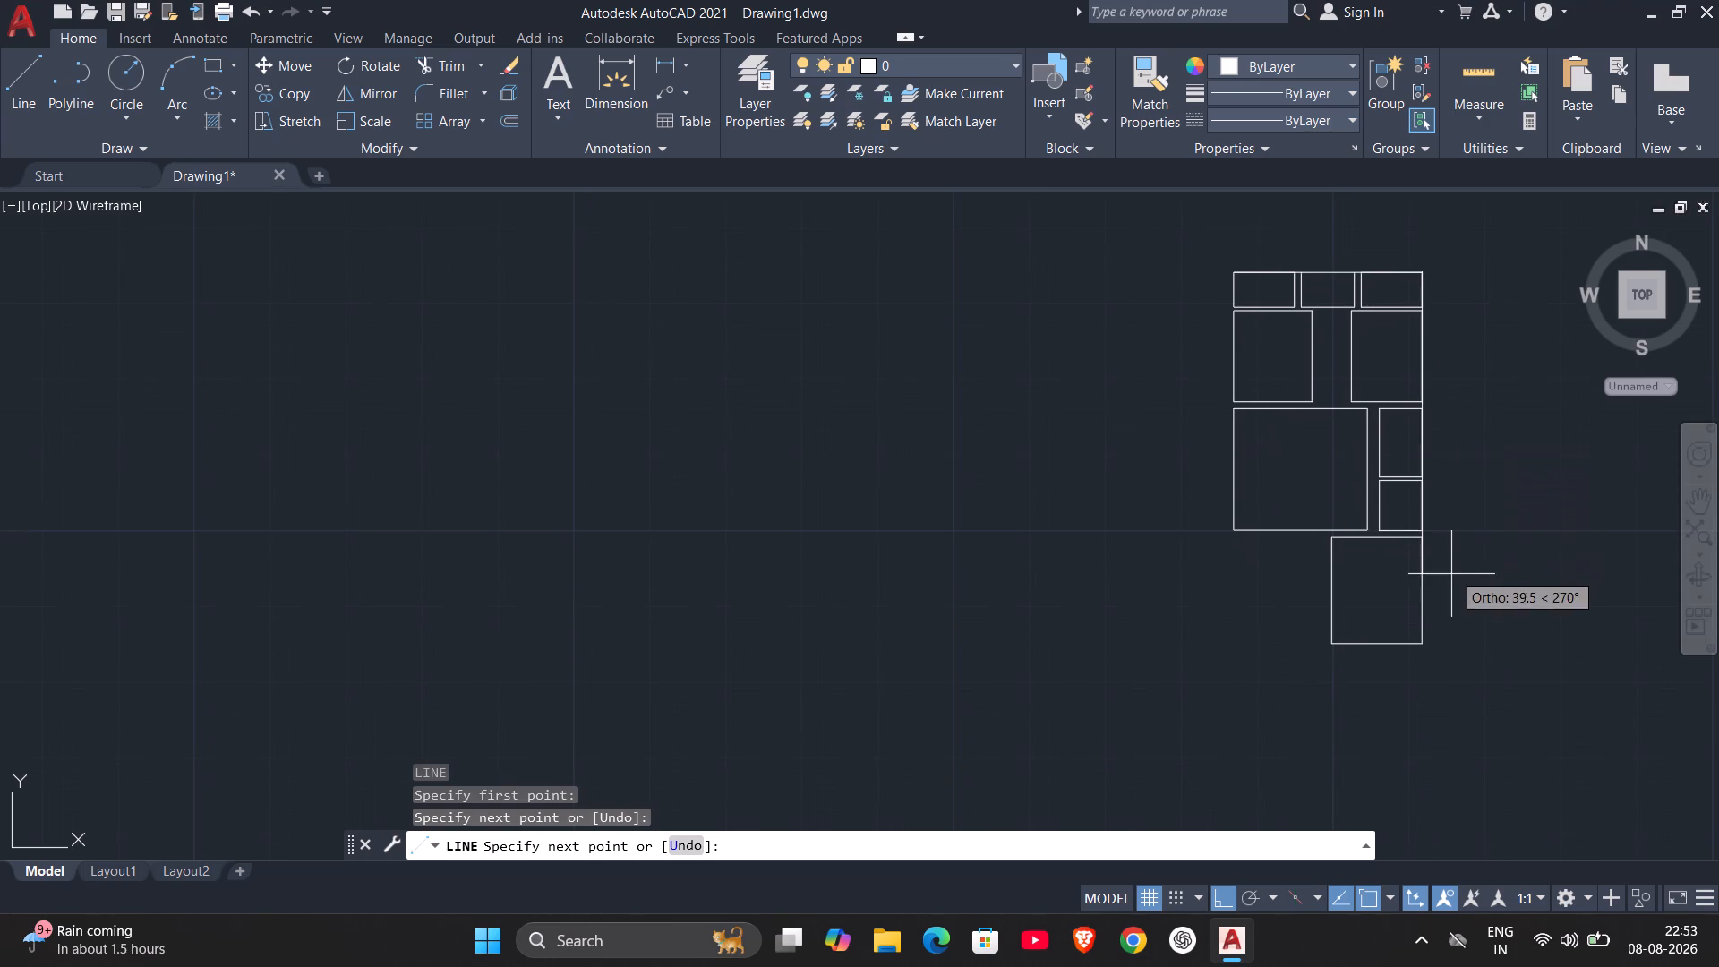
pyautogui.scroll(2, 1431, 645)
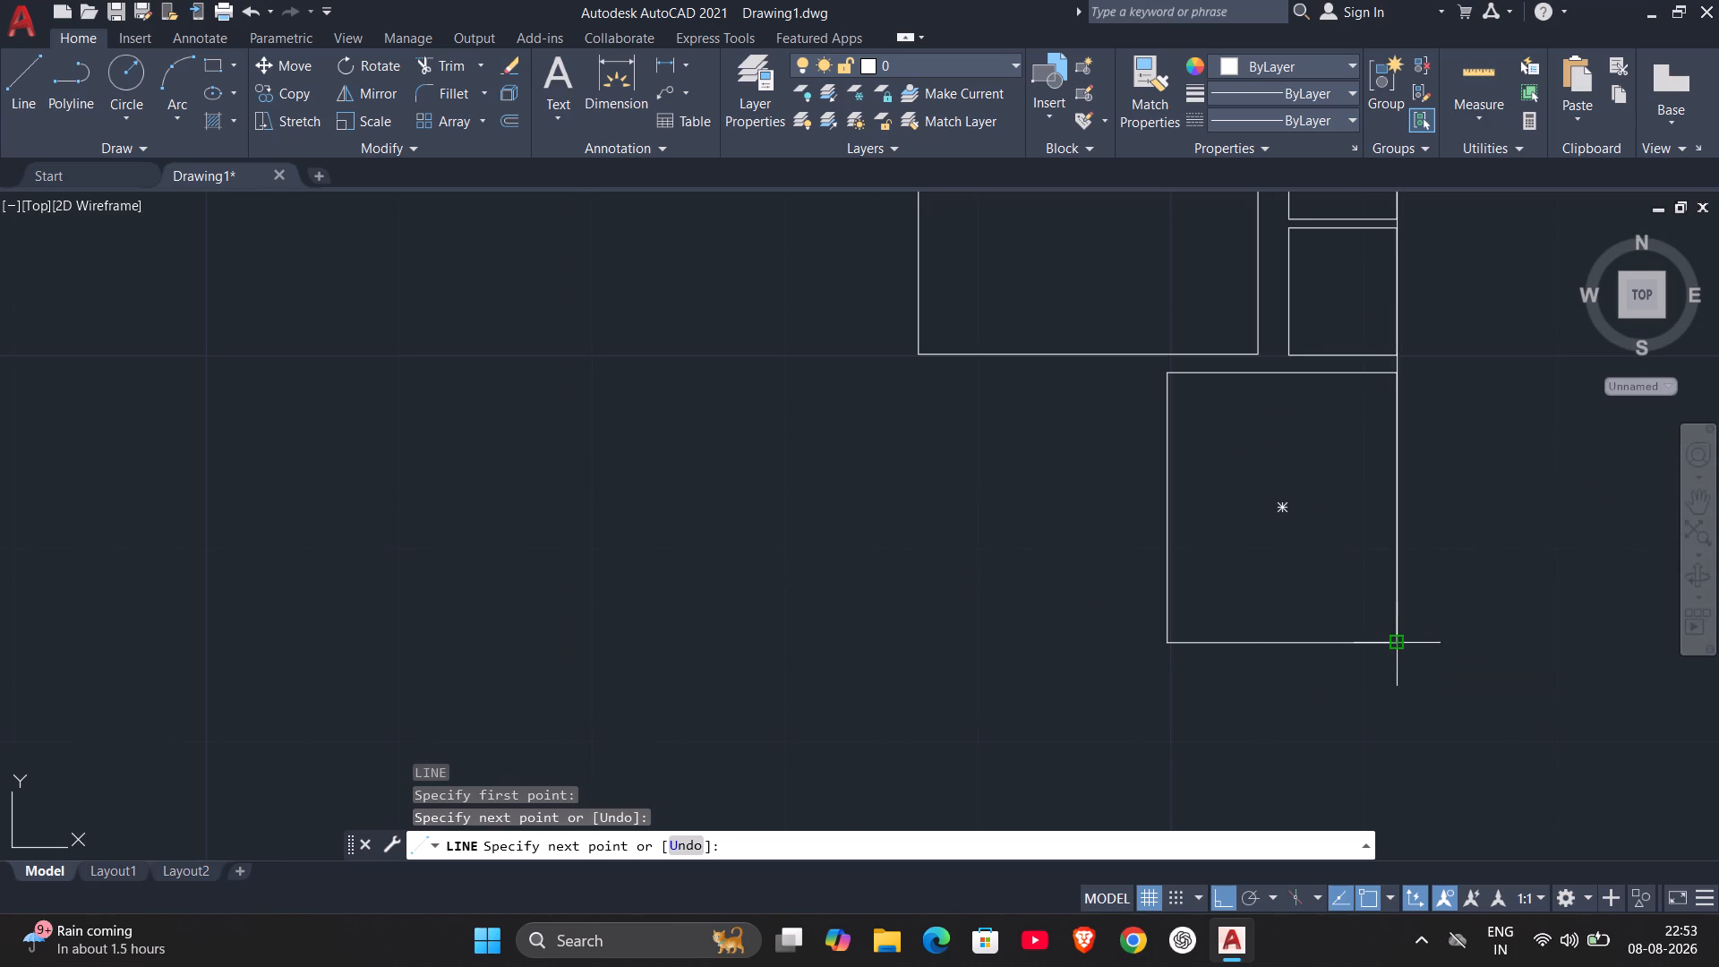
pyautogui.click(1393, 643)
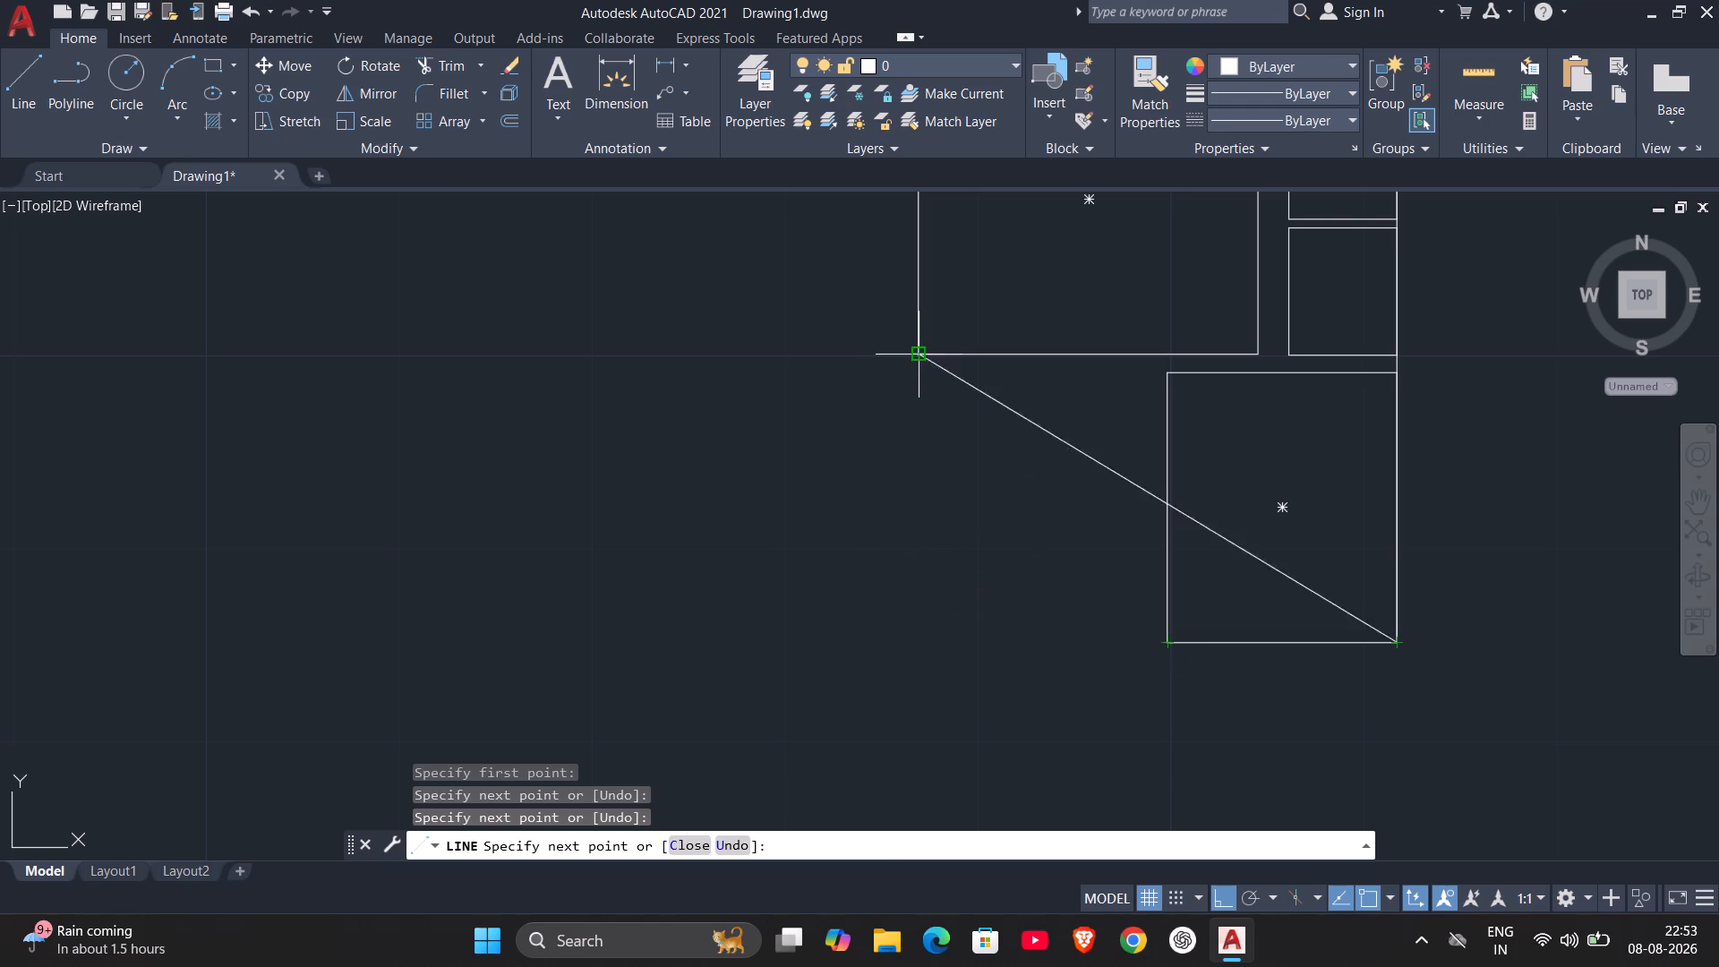
pyautogui.click(919, 644)
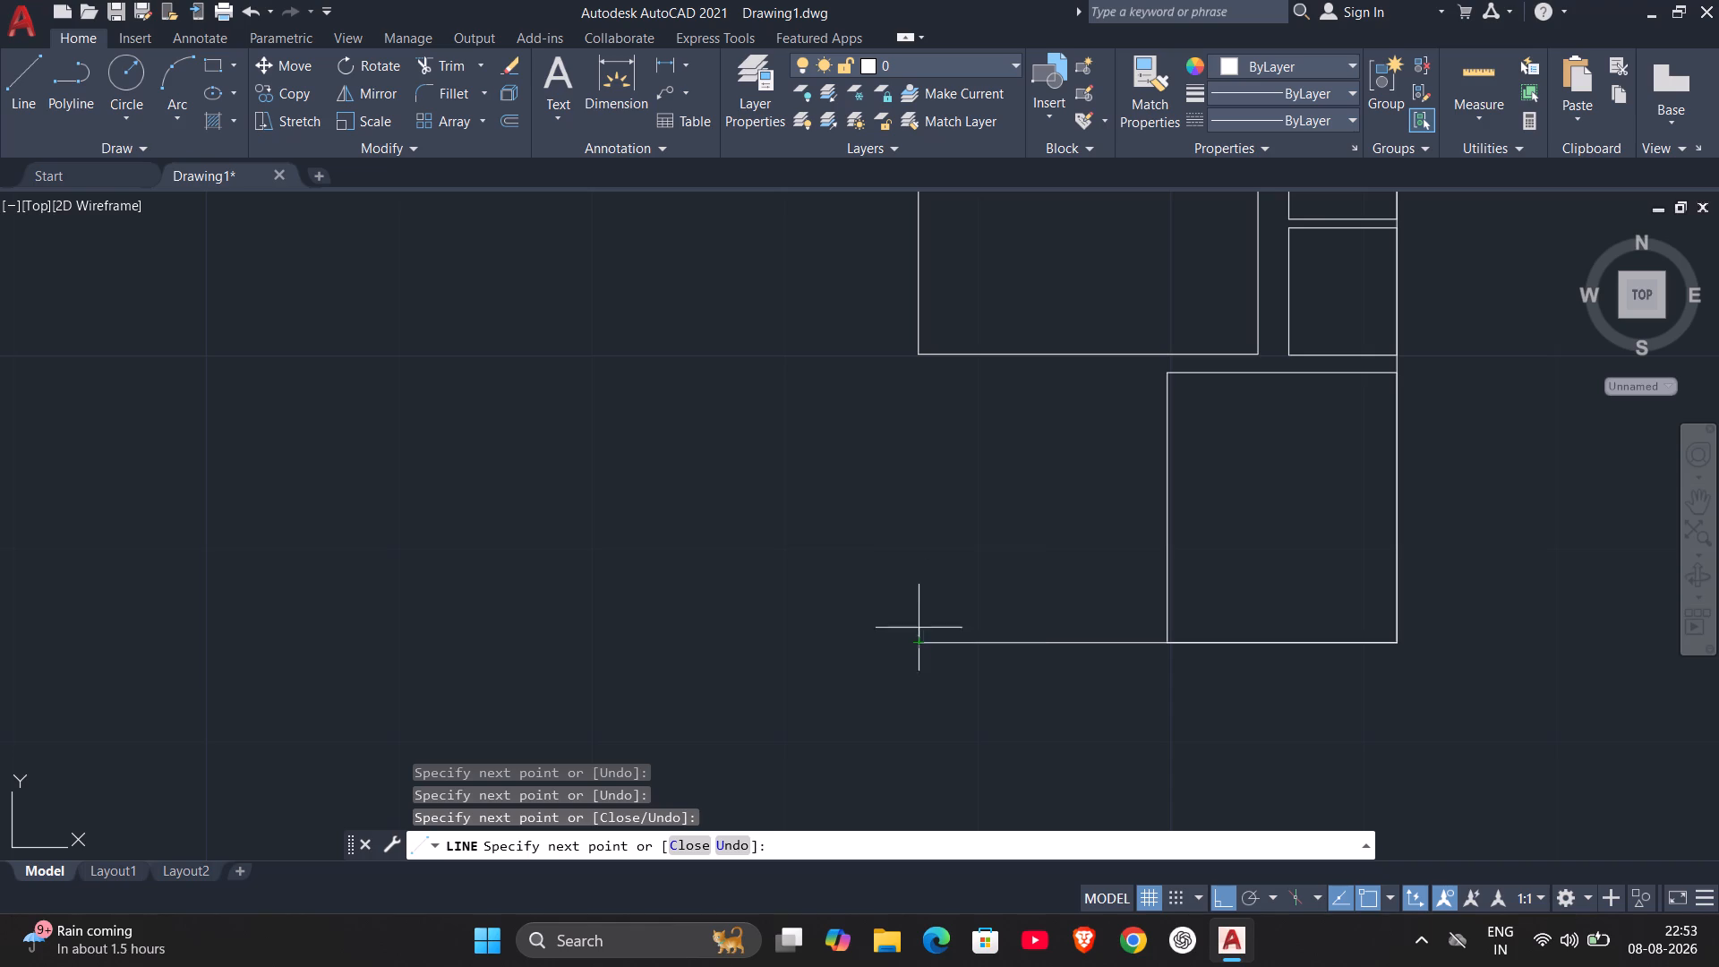
pyautogui.click(916, 352)
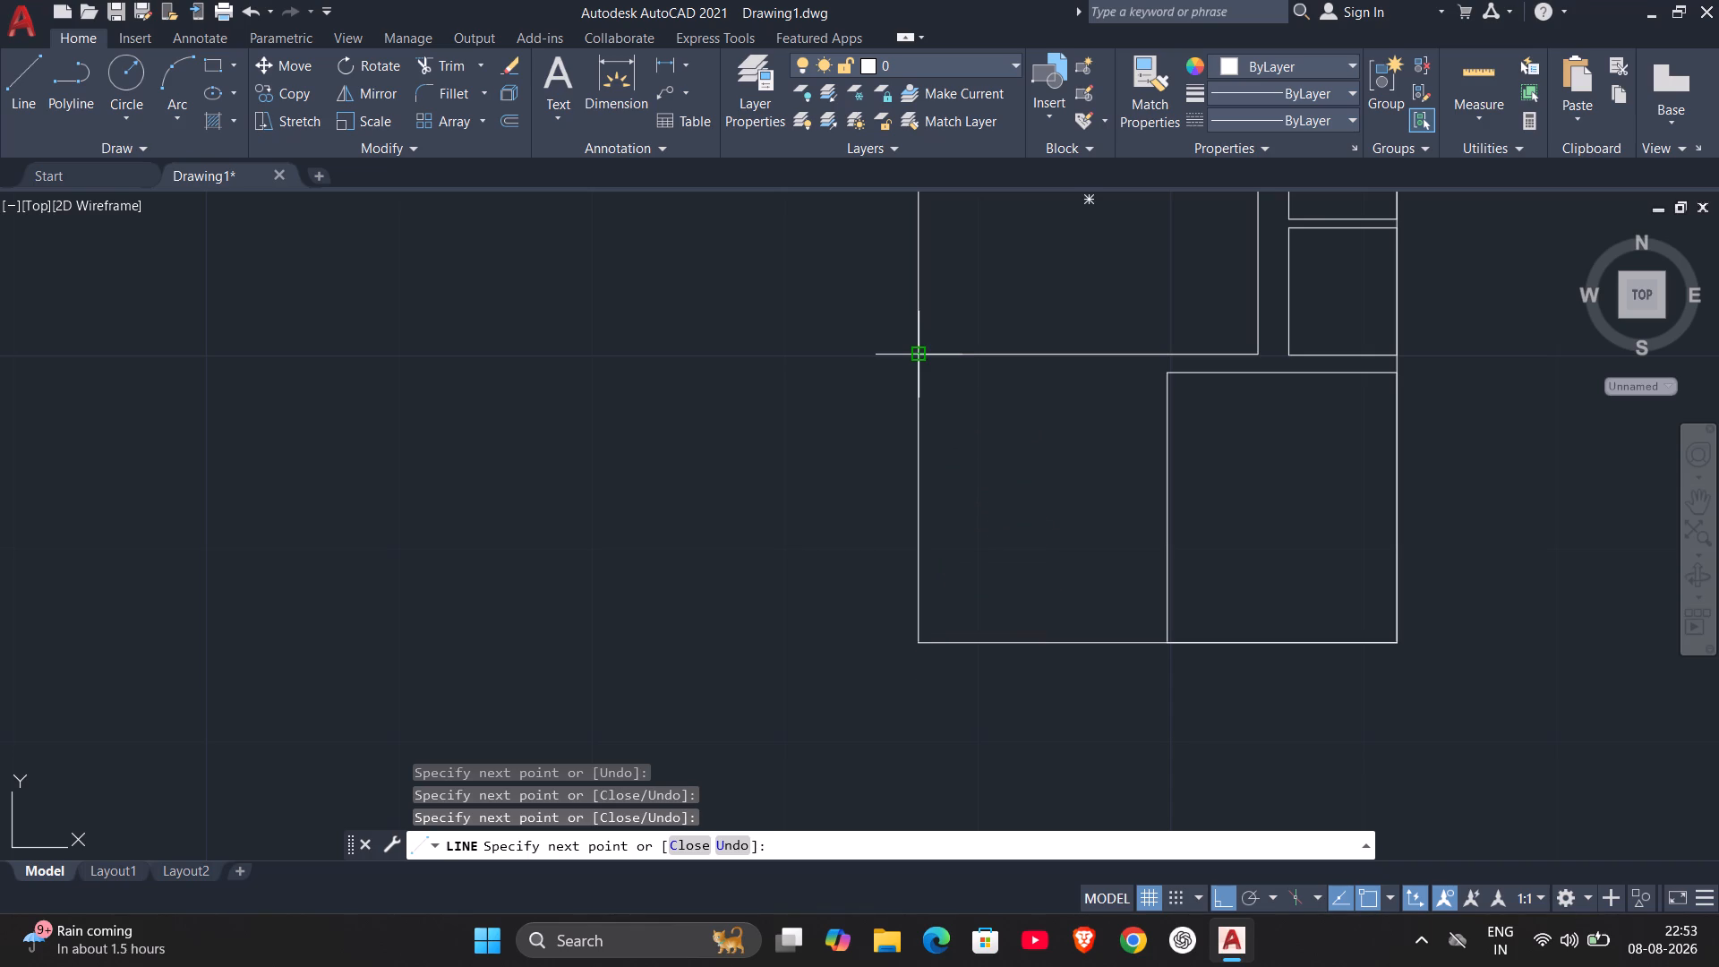
pyautogui.moveTo(932, 406); pyautogui.dragTo(1000, 851, button='middle')
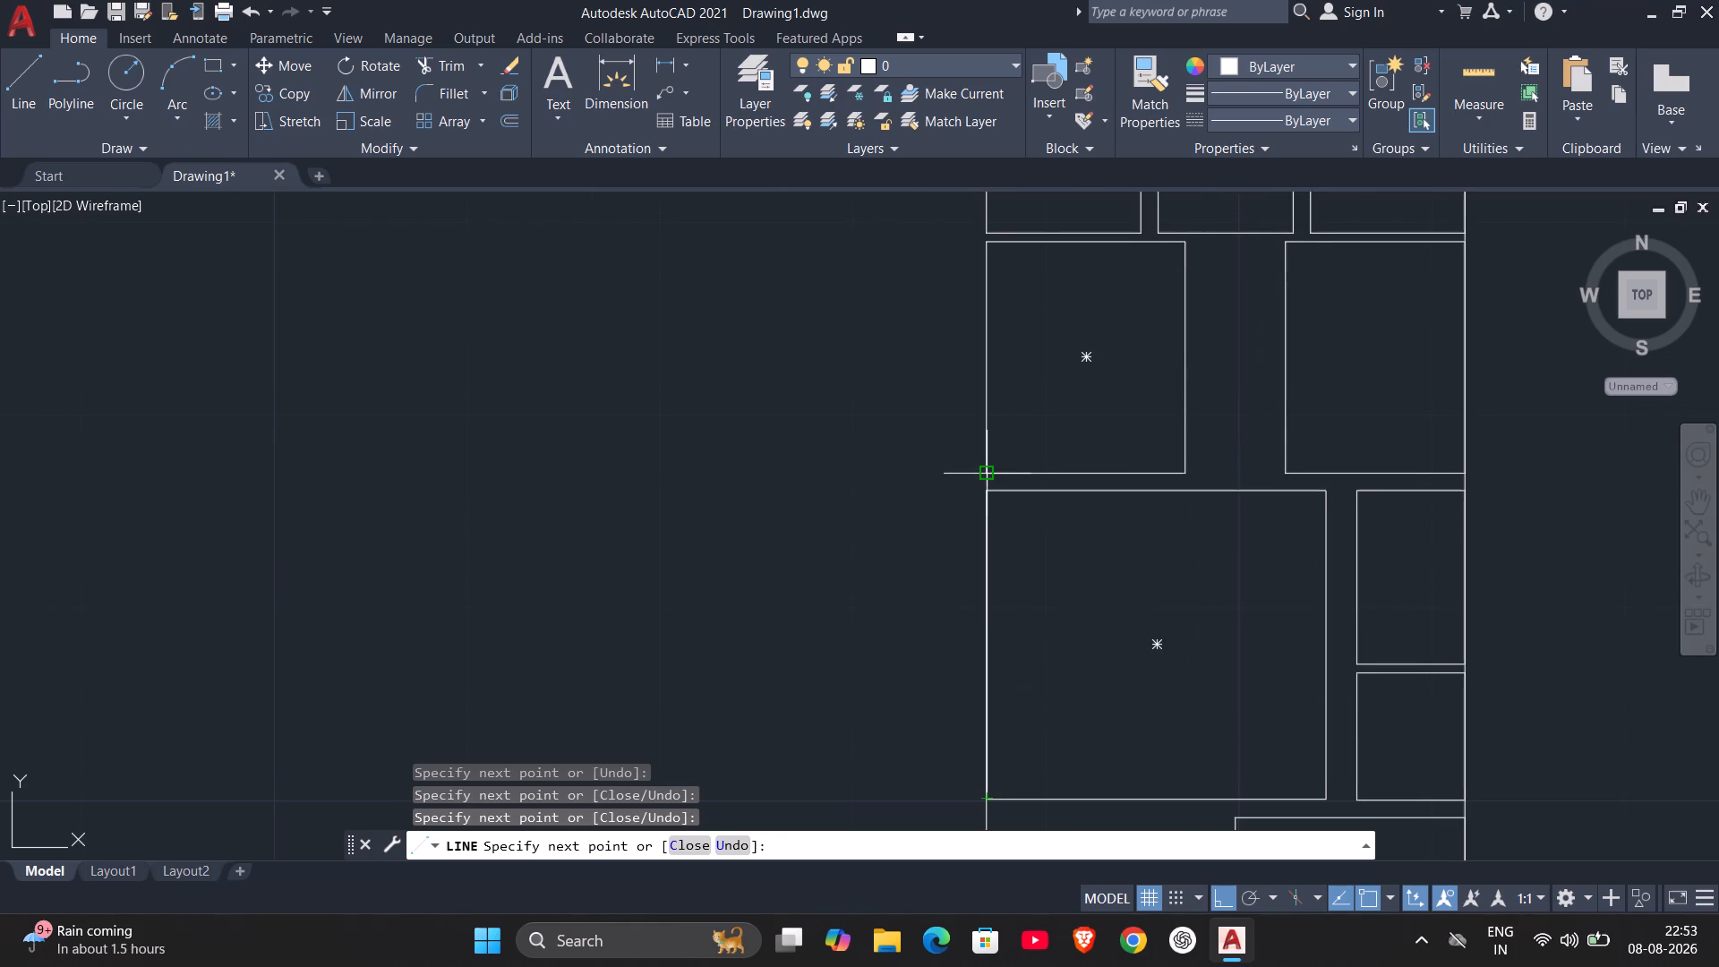
pyautogui.click(992, 466)
pyautogui.moveTo(994, 279); pyautogui.dragTo(1013, 774, button='middle')
pyautogui.click(1003, 640)
pyautogui.scroll(-1, 1033, 655)
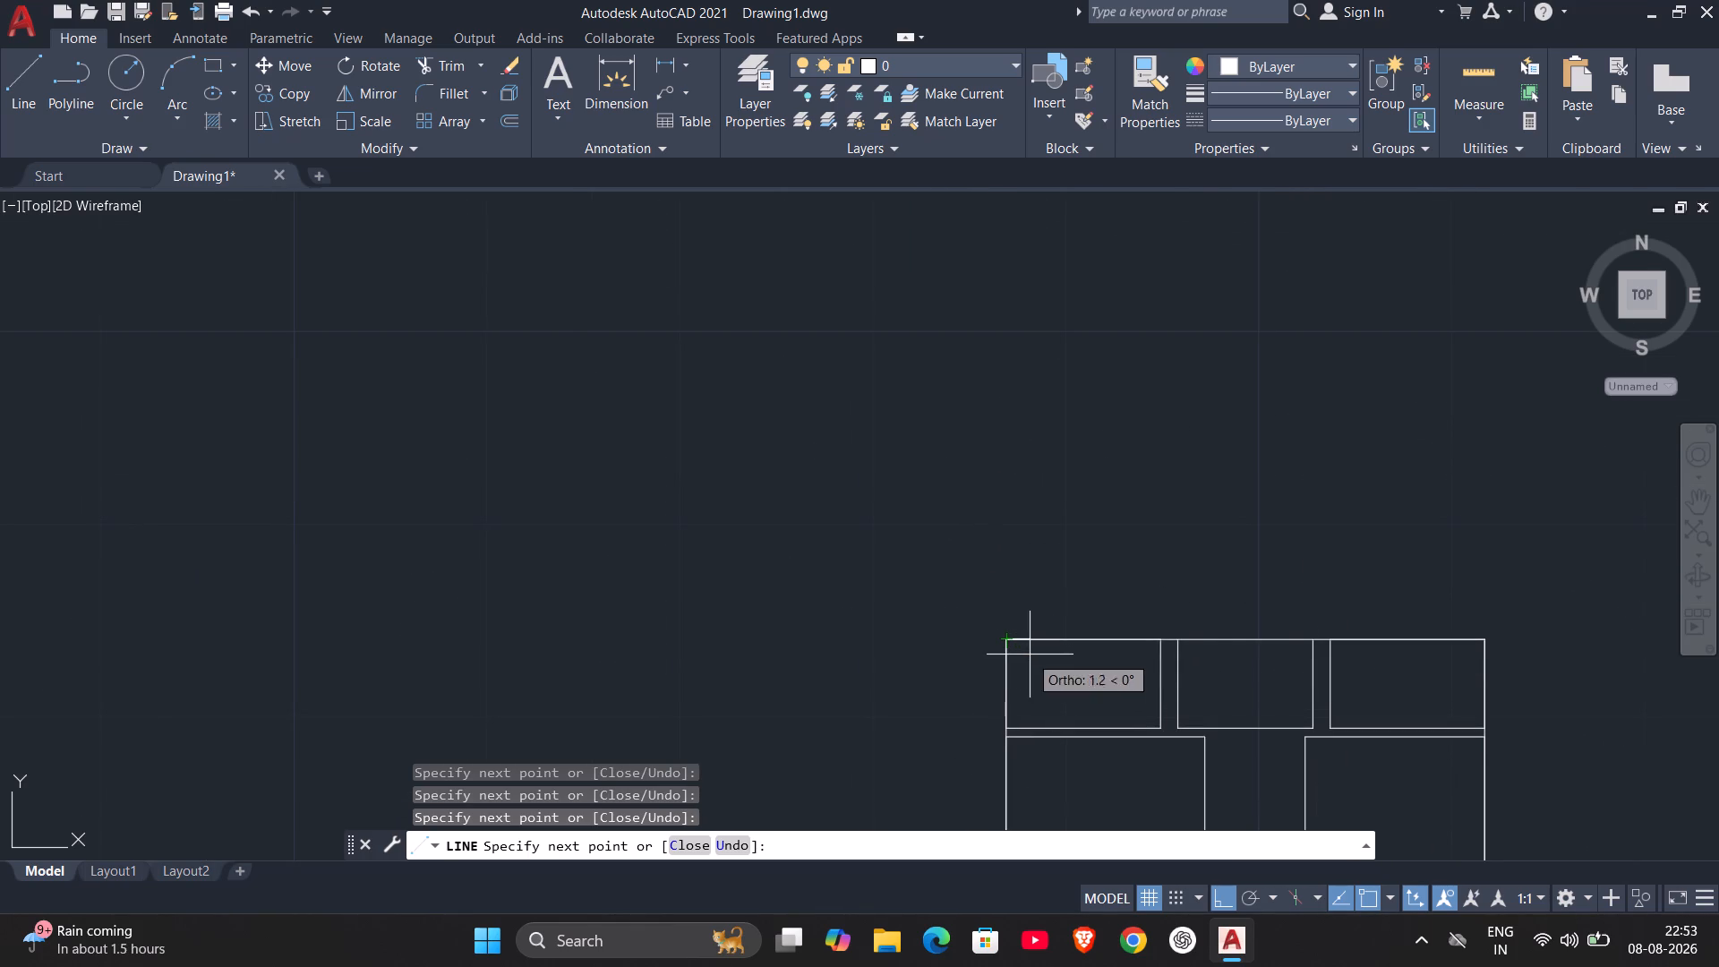
pyautogui.press('Escape')
# Join the six lines of the perimeter around the rooms into one polyline.
pyautogui.moveTo(1082, 677); pyautogui.dragTo(1031, 451, button='middle')
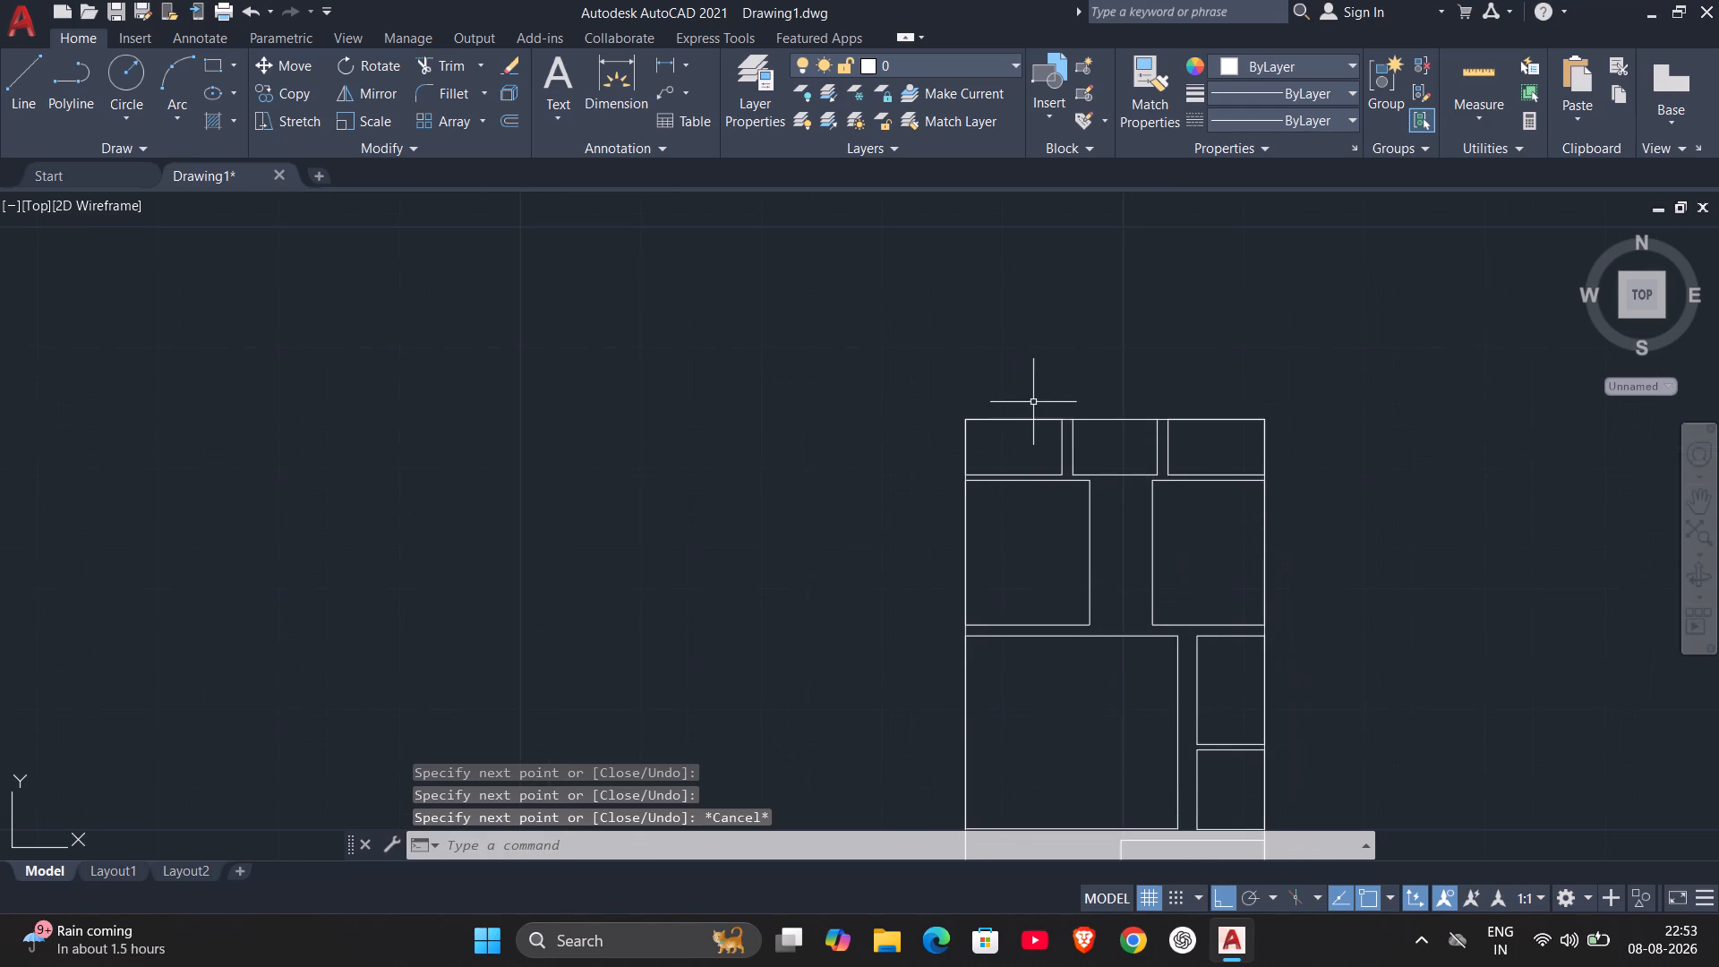
pyautogui.click(1066, 420)
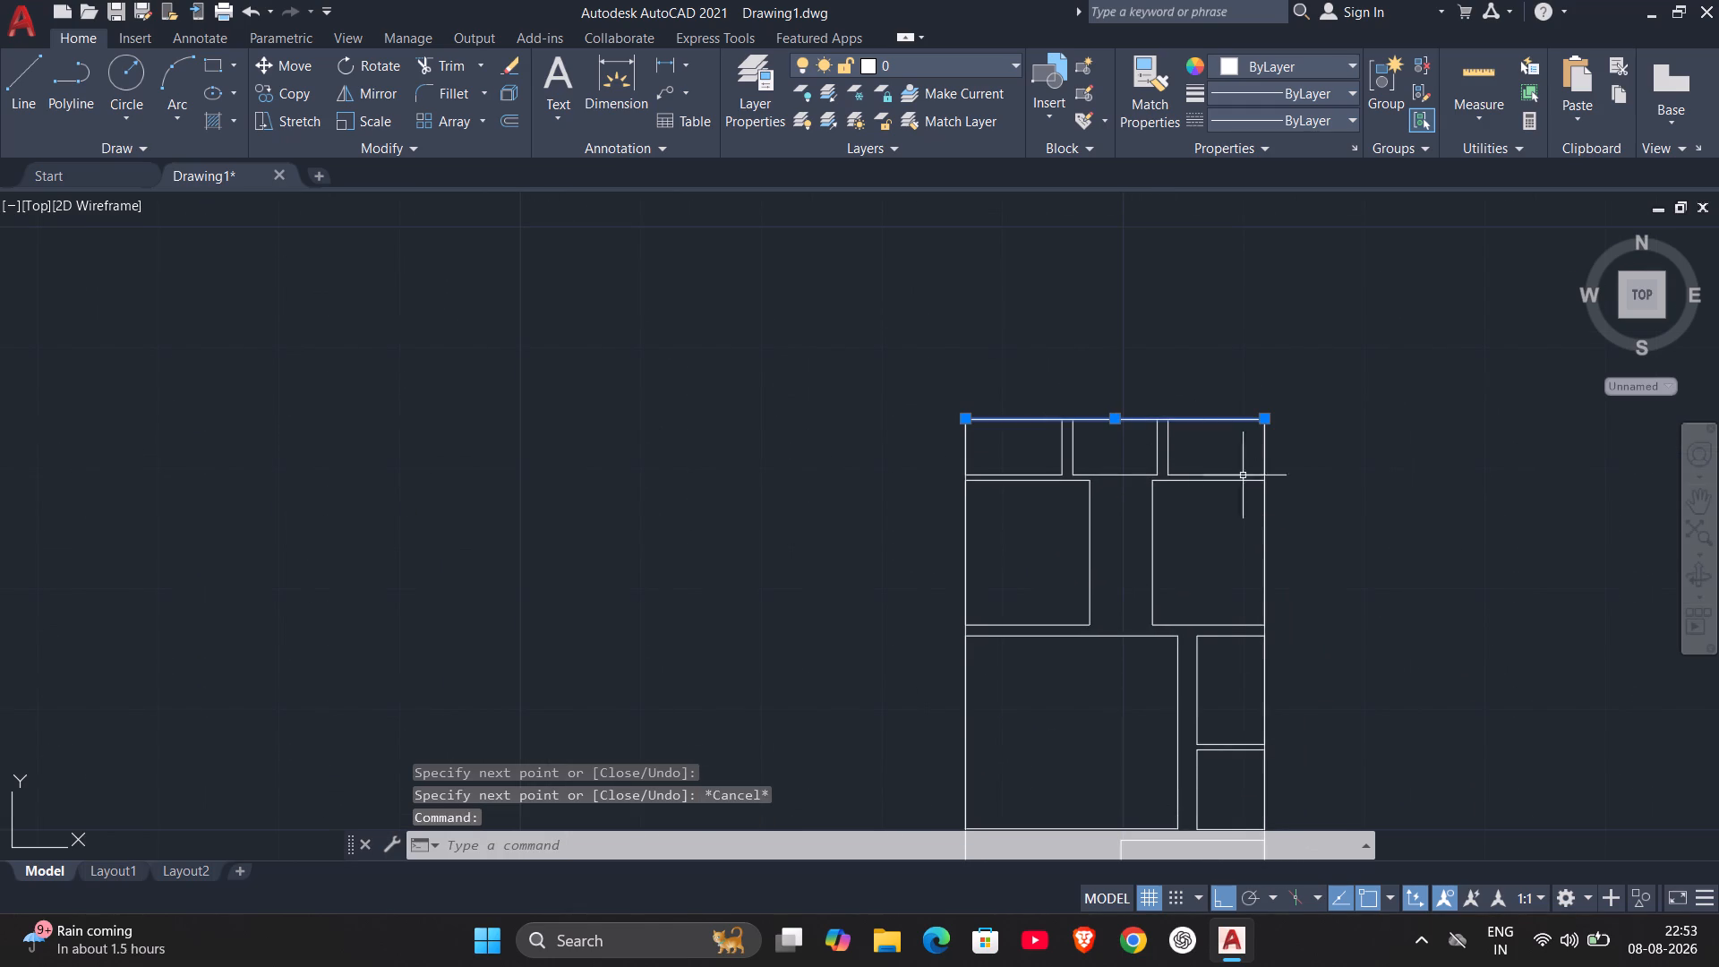
pyautogui.click(1264, 552)
pyautogui.scroll(-2, 1320, 647)
pyautogui.moveTo(1317, 638); pyautogui.dragTo(1317, 491, button='middle')
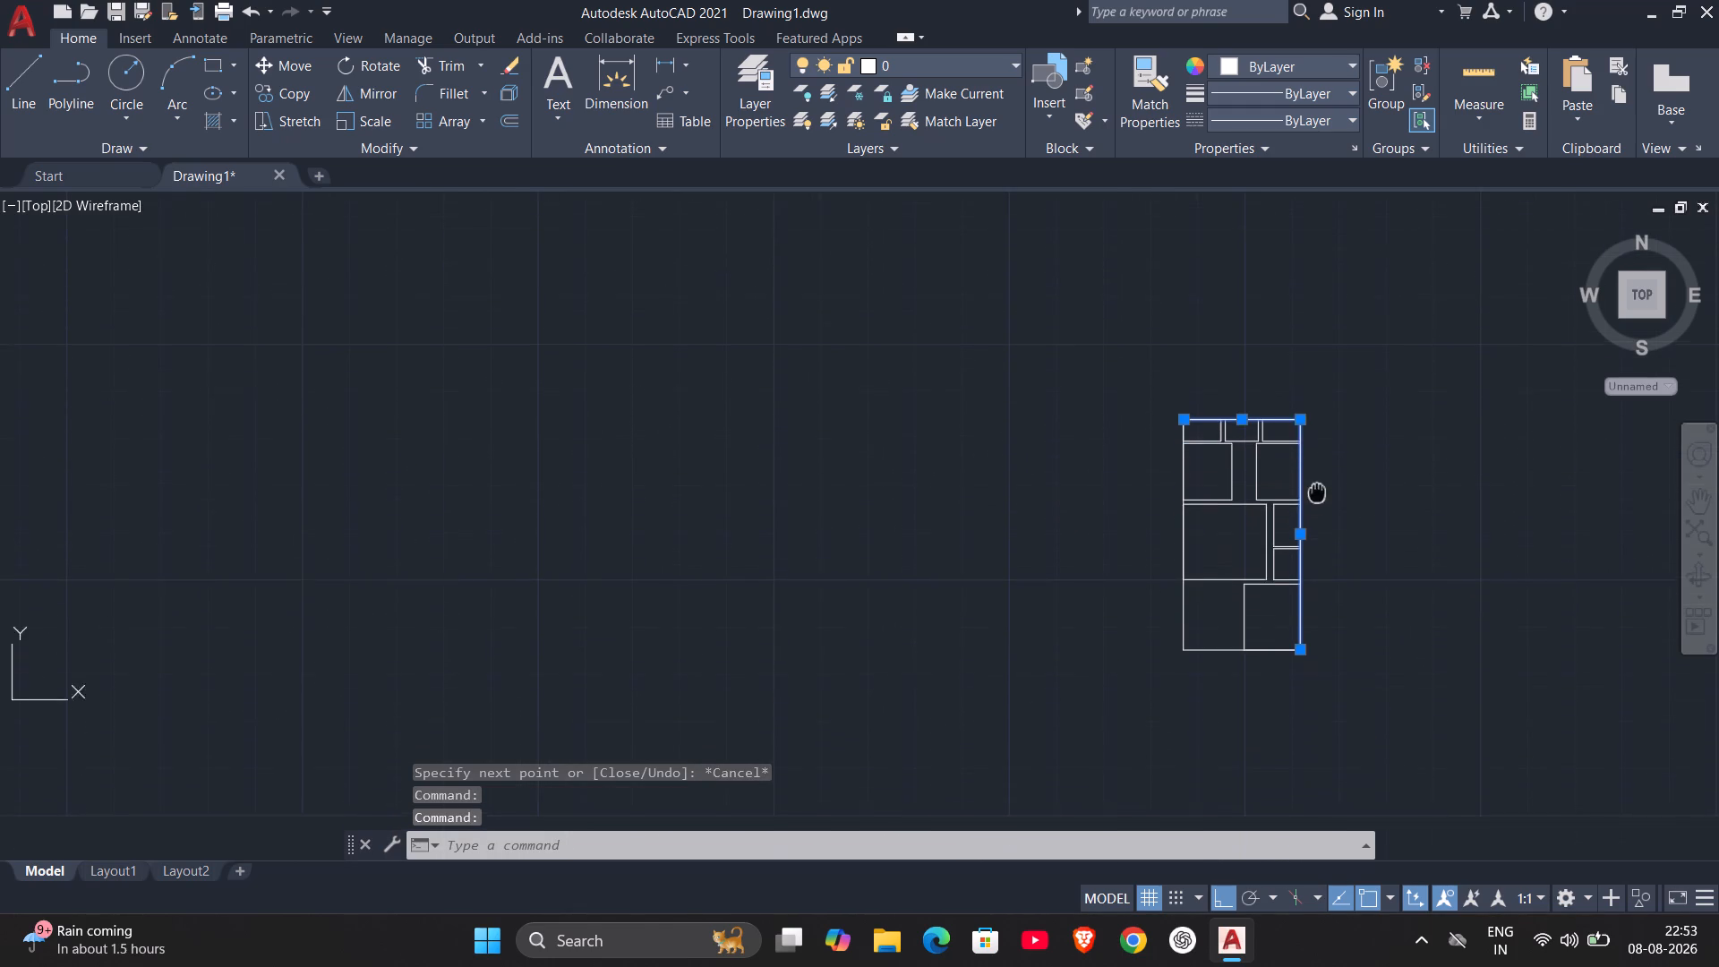
pyautogui.moveTo(1317, 491); pyautogui.dragTo(1317, 487, button='middle')
pyautogui.scroll(2, 1305, 685)
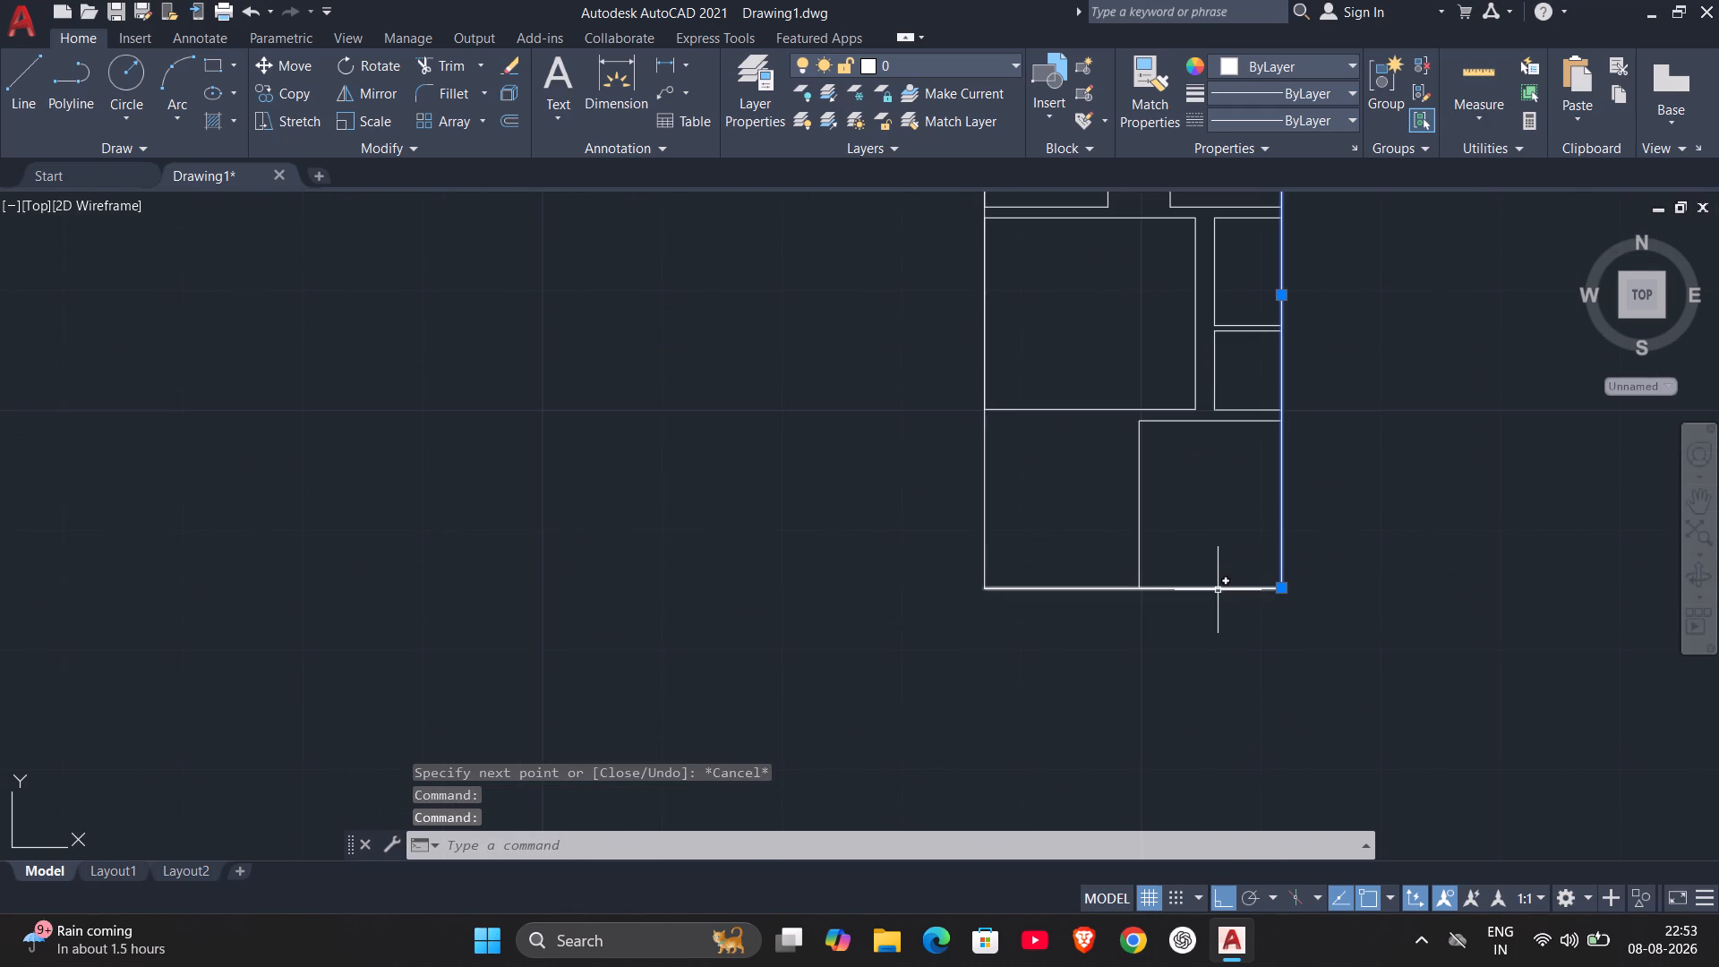
pyautogui.click(1218, 590)
pyautogui.click(987, 546)
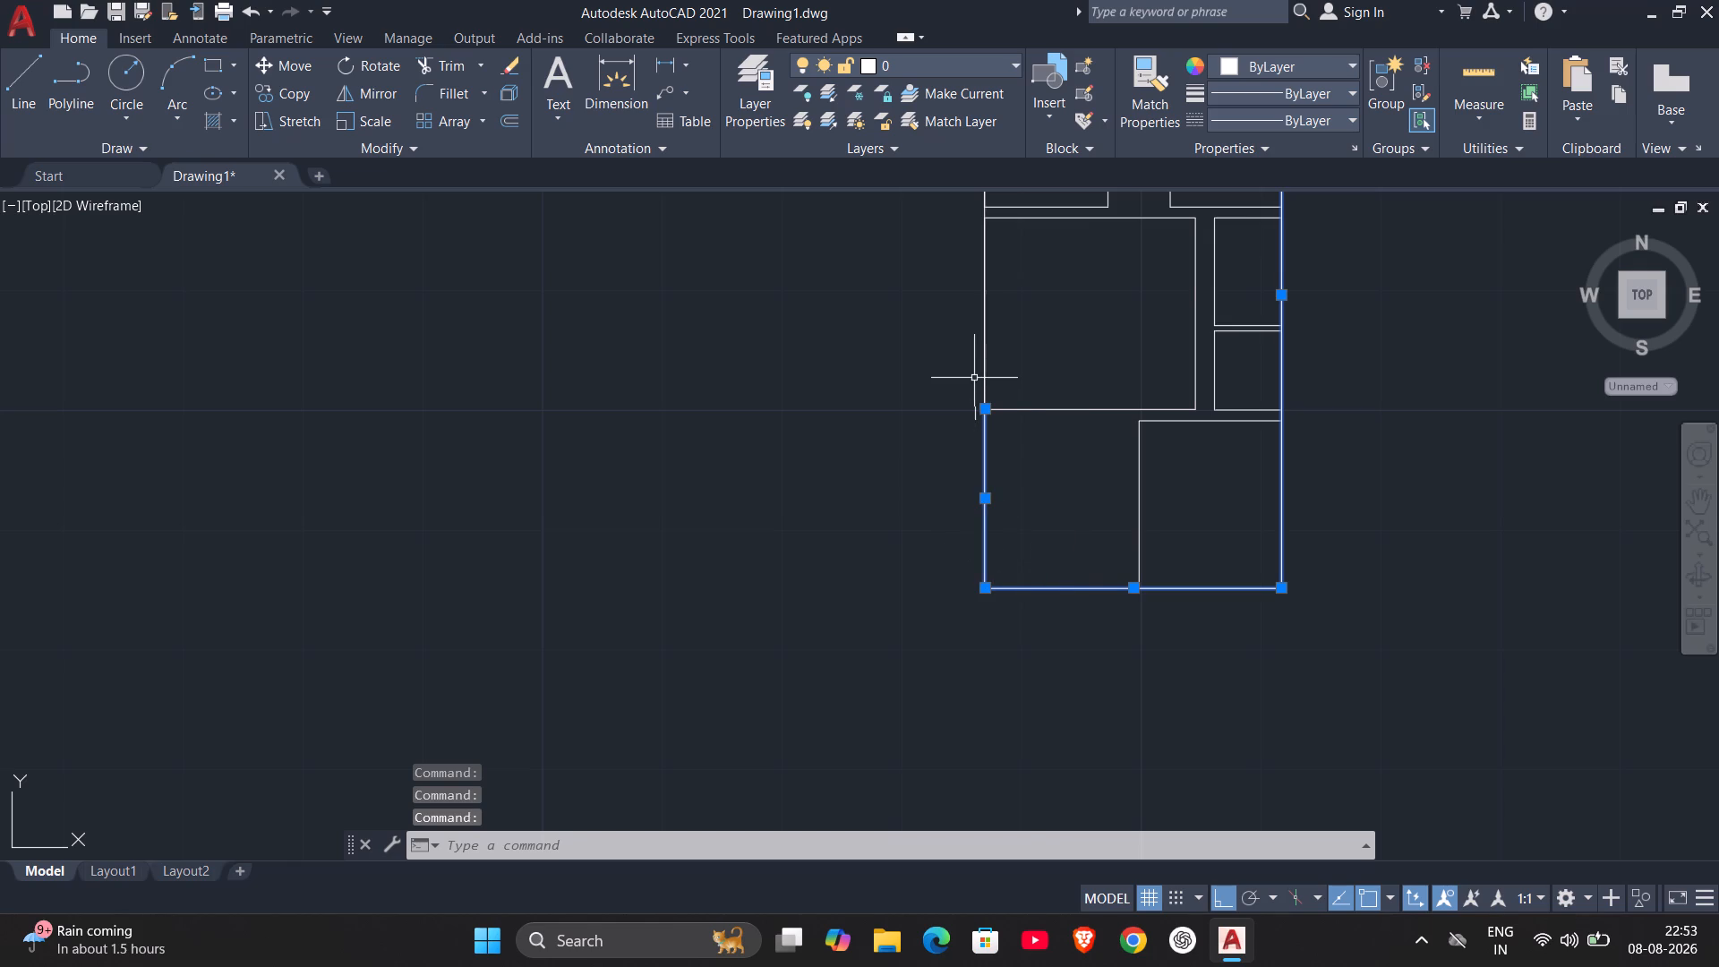
pyautogui.click(988, 368)
pyautogui.moveTo(1082, 360); pyautogui.dragTo(1143, 772, button='middle')
pyautogui.click(1048, 531)
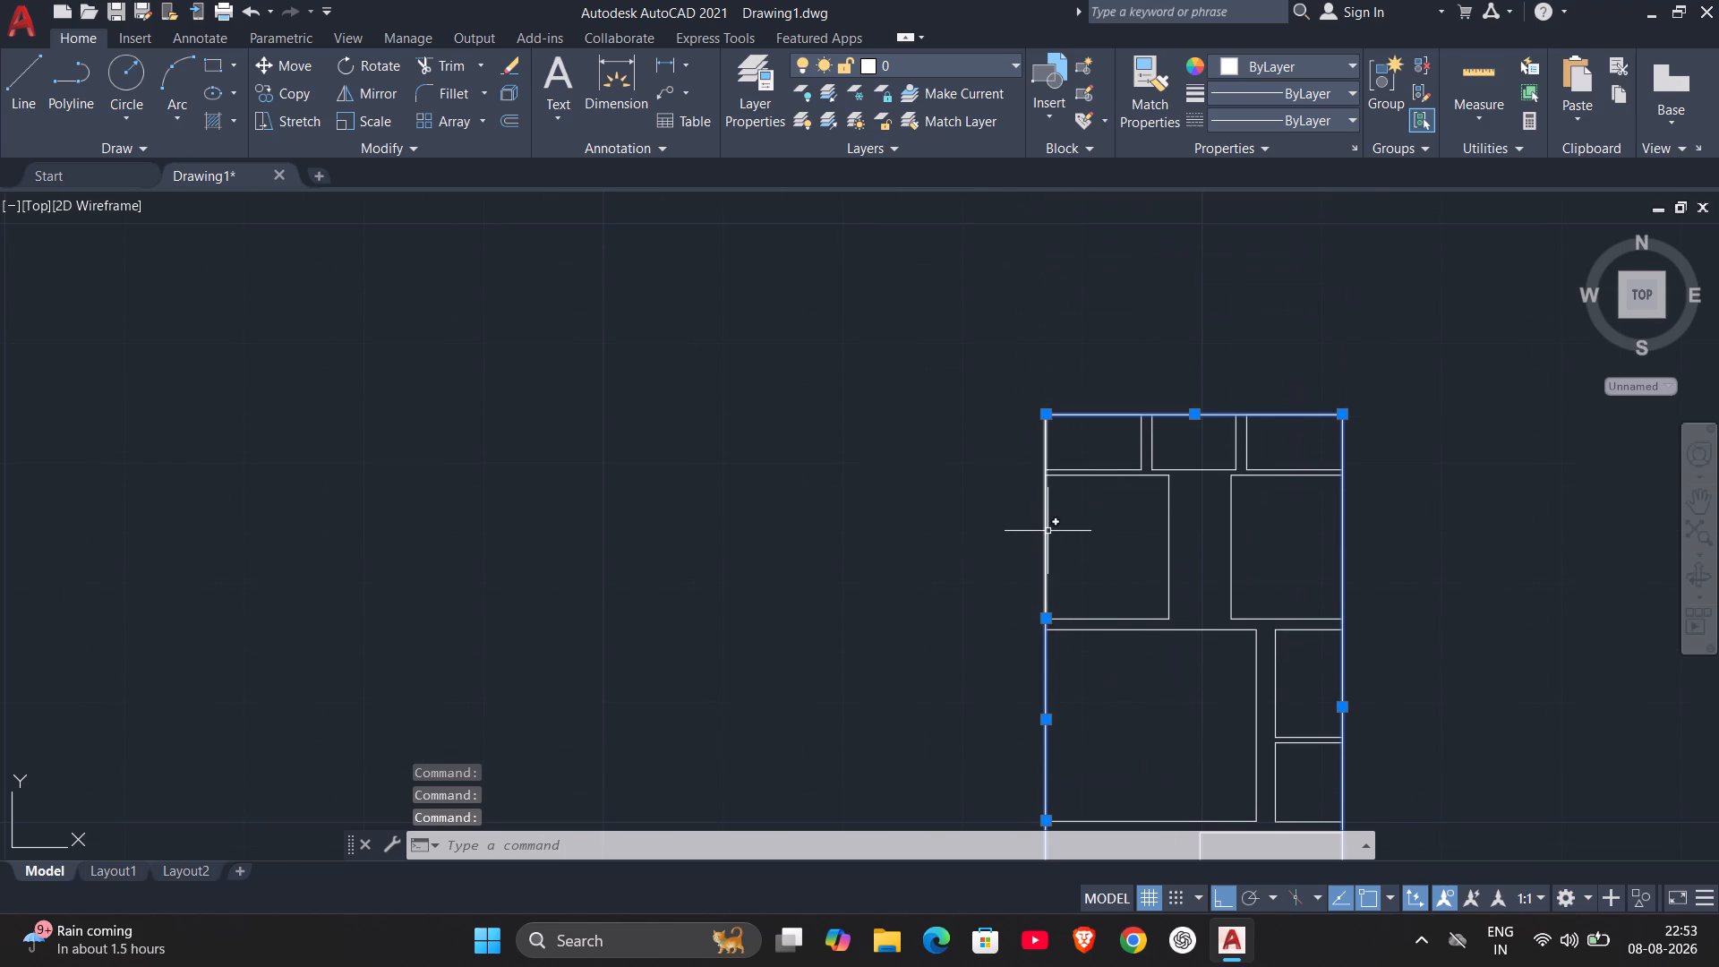
pyautogui.press('j')
pyautogui.press('Return')
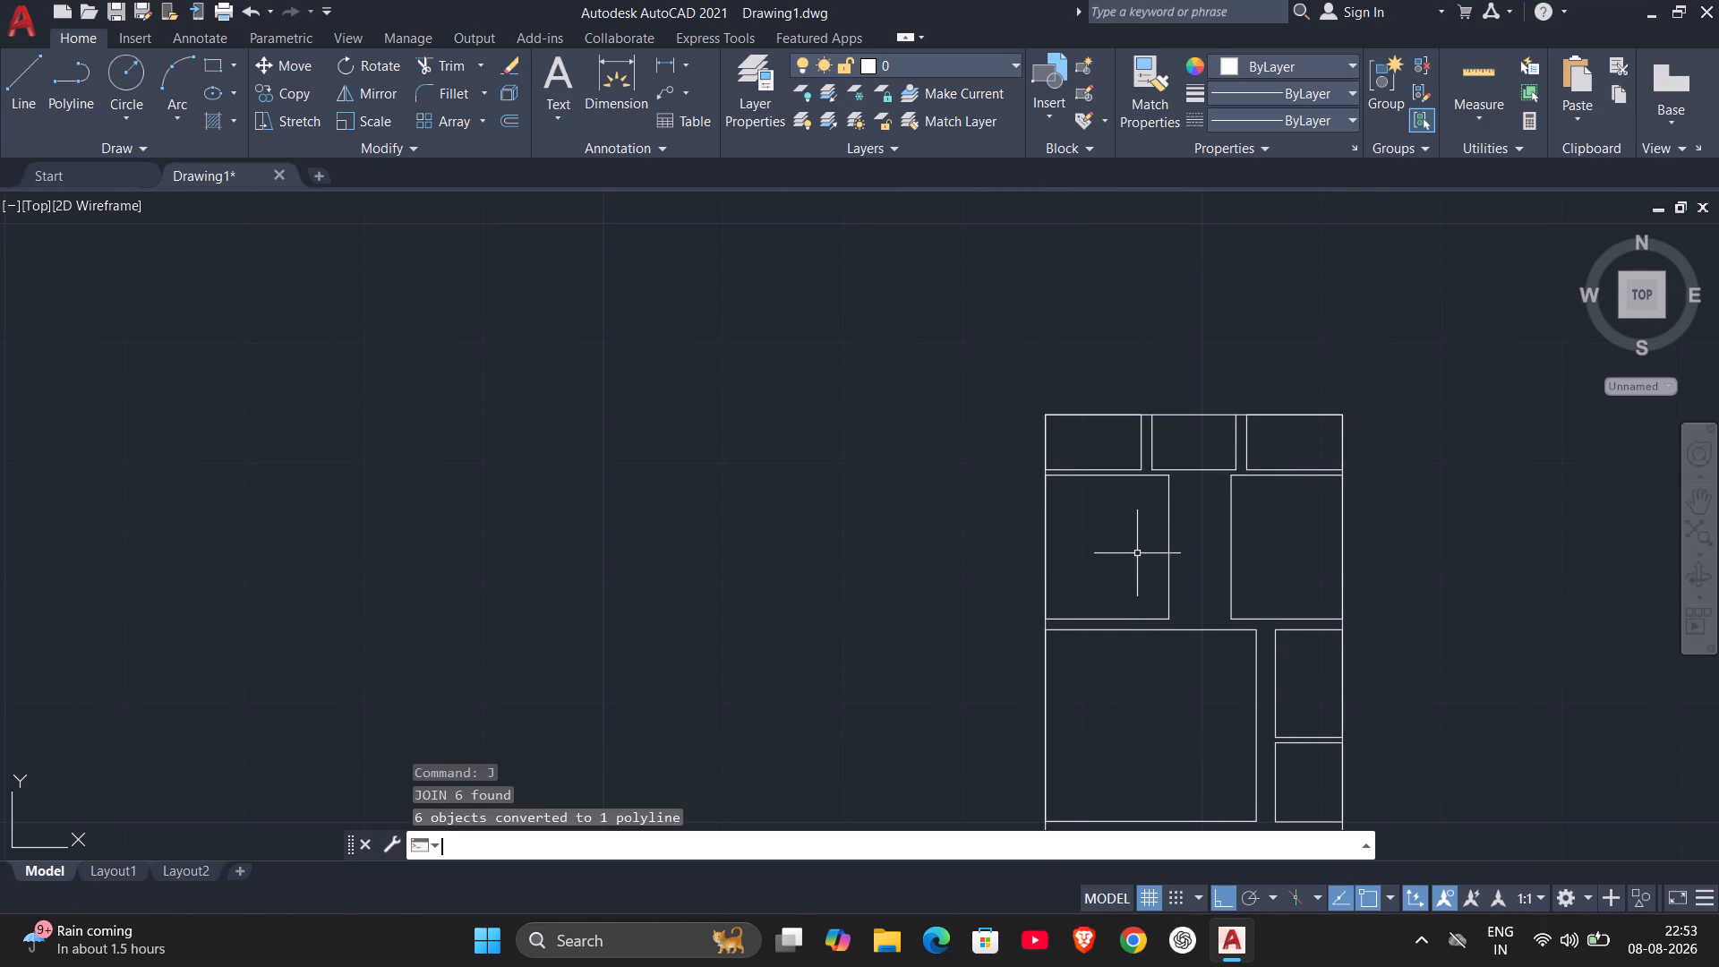
# Offset the joined perimeter polyline outward by 0.9.
pyautogui.click(1149, 416)
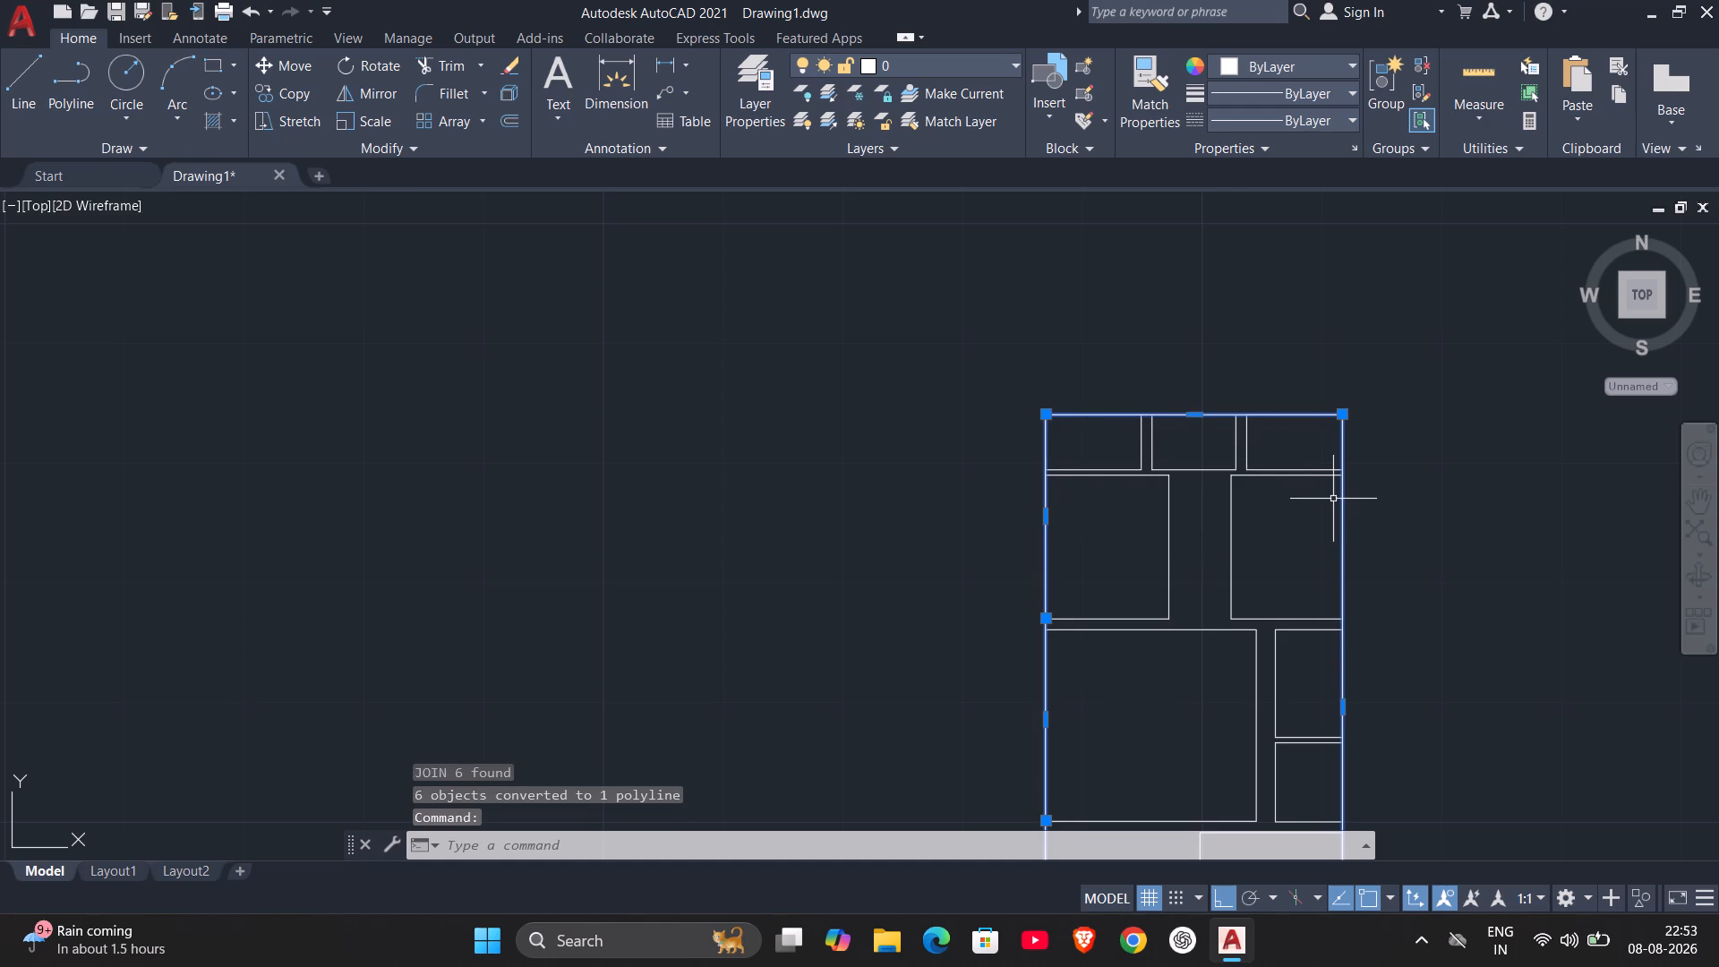
pyautogui.press('o')
pyautogui.press('Return')
pyautogui.write('.9')
pyautogui.press('Return')
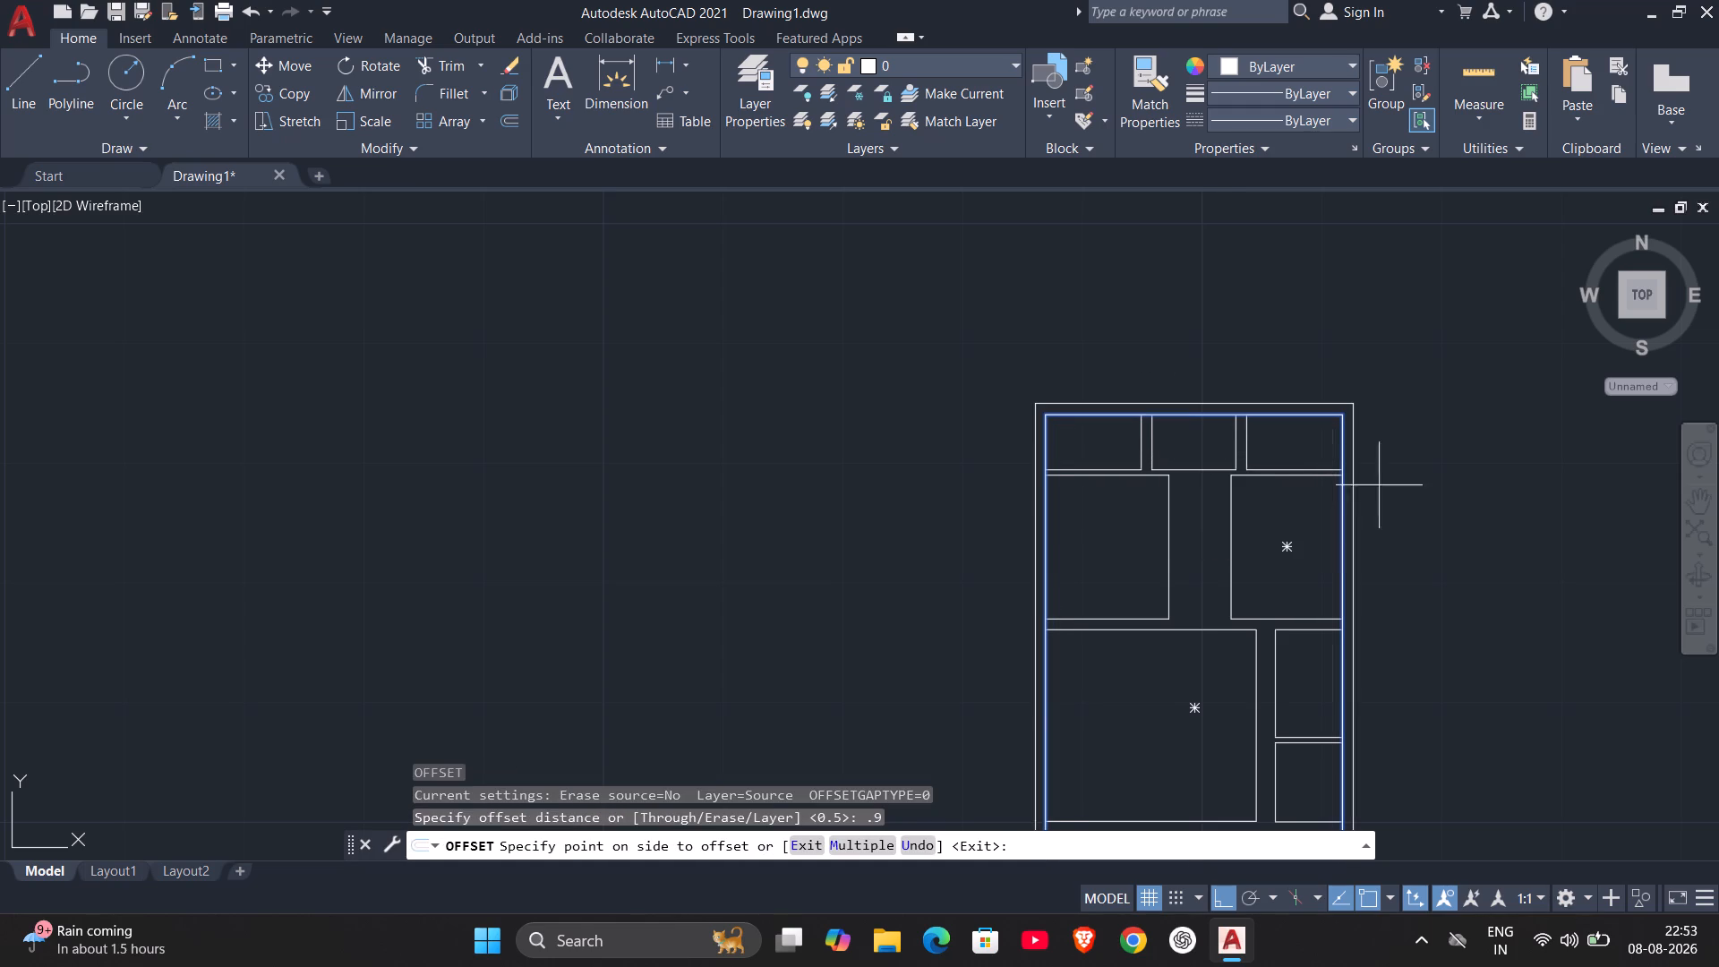
pyautogui.click(1468, 463)
pyautogui.scroll(1, 1239, 486)
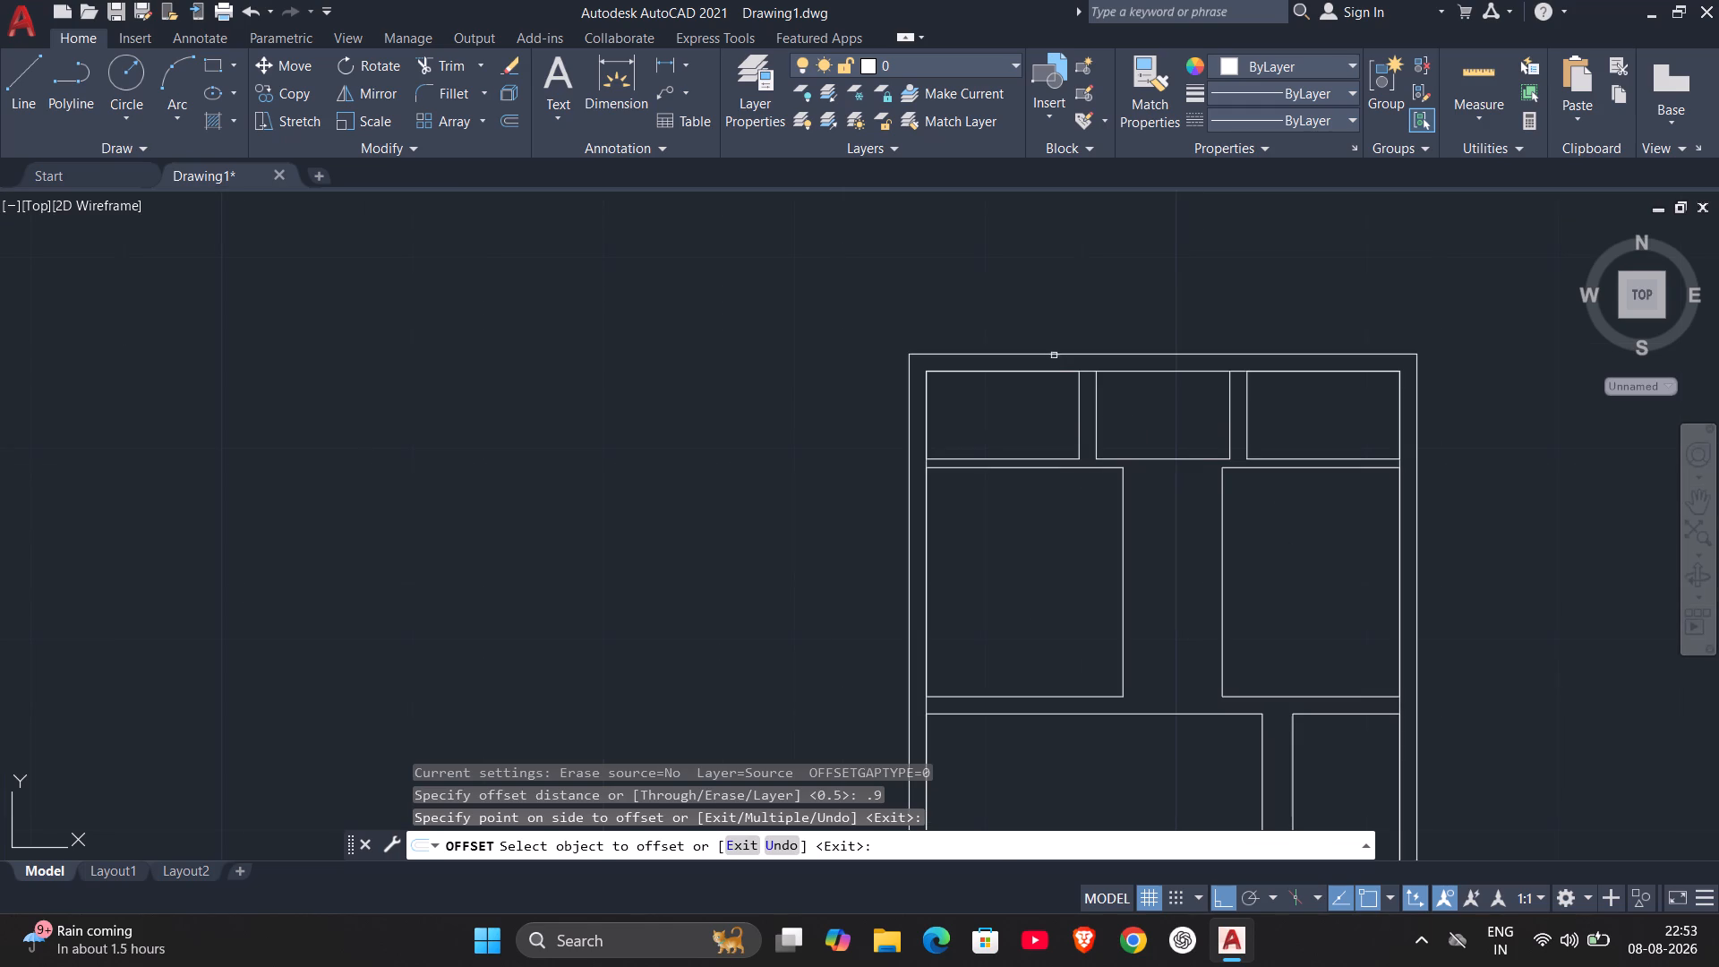
pyautogui.press('Escape')
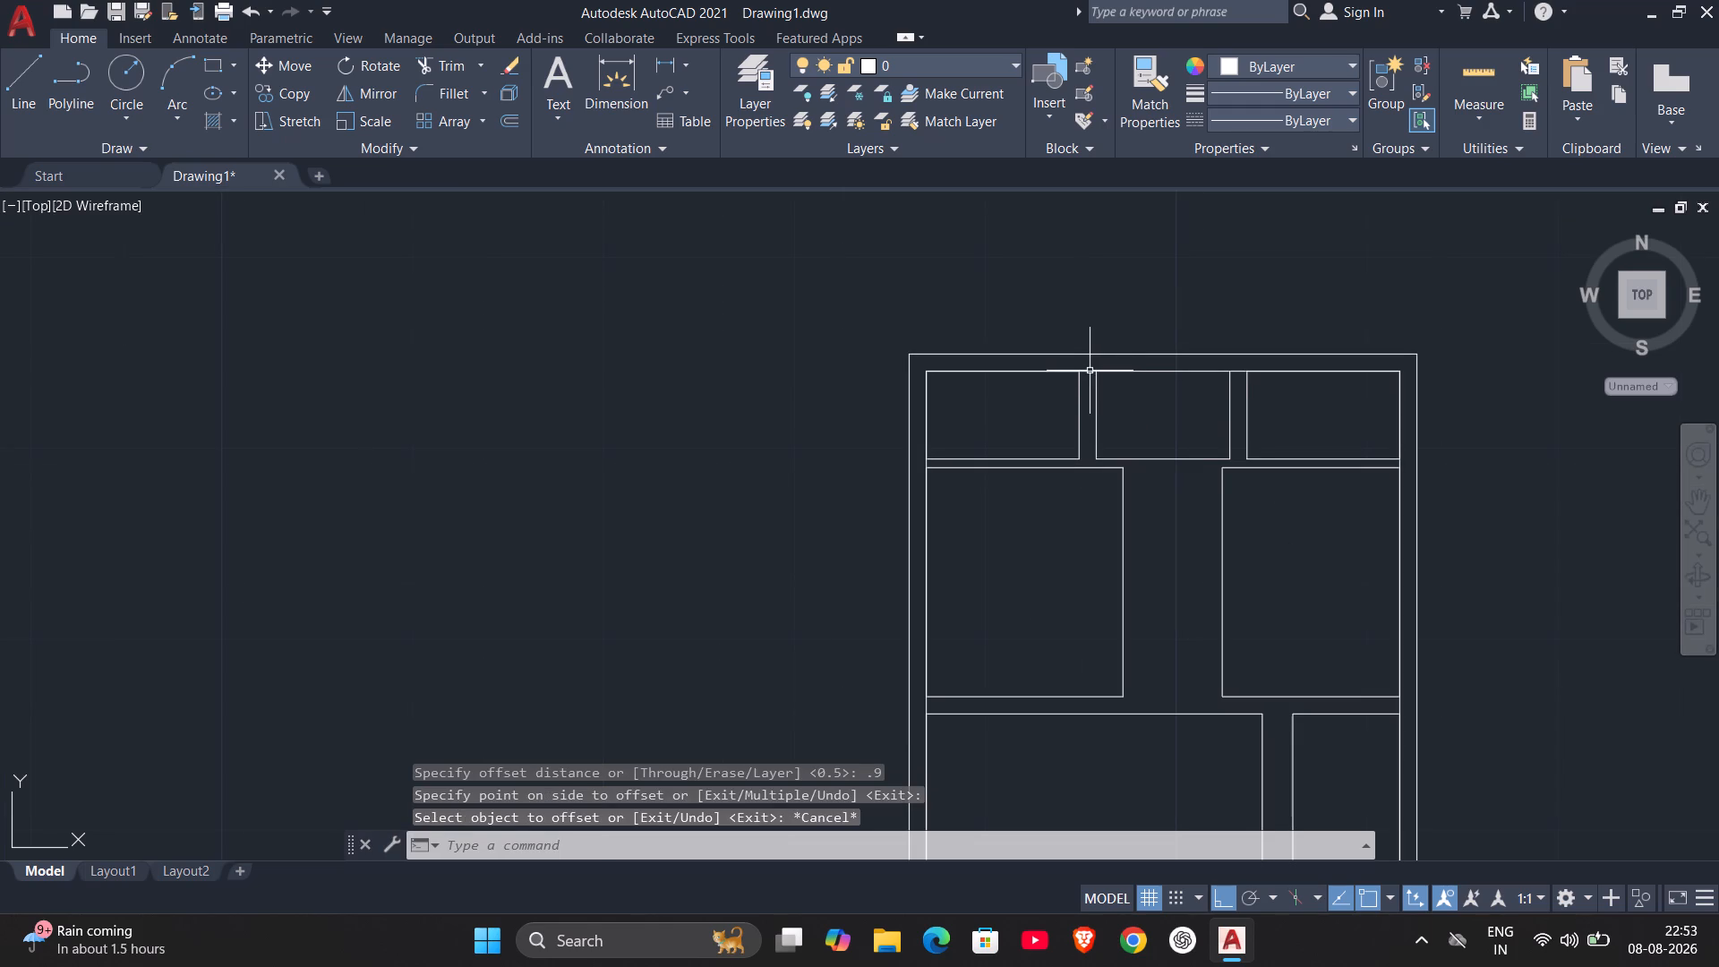
# Delete the inner perimeter polyline that touches the rooms, keeping the outer offset outline.
pyautogui.click(1087, 372)
pyautogui.press('Delete')
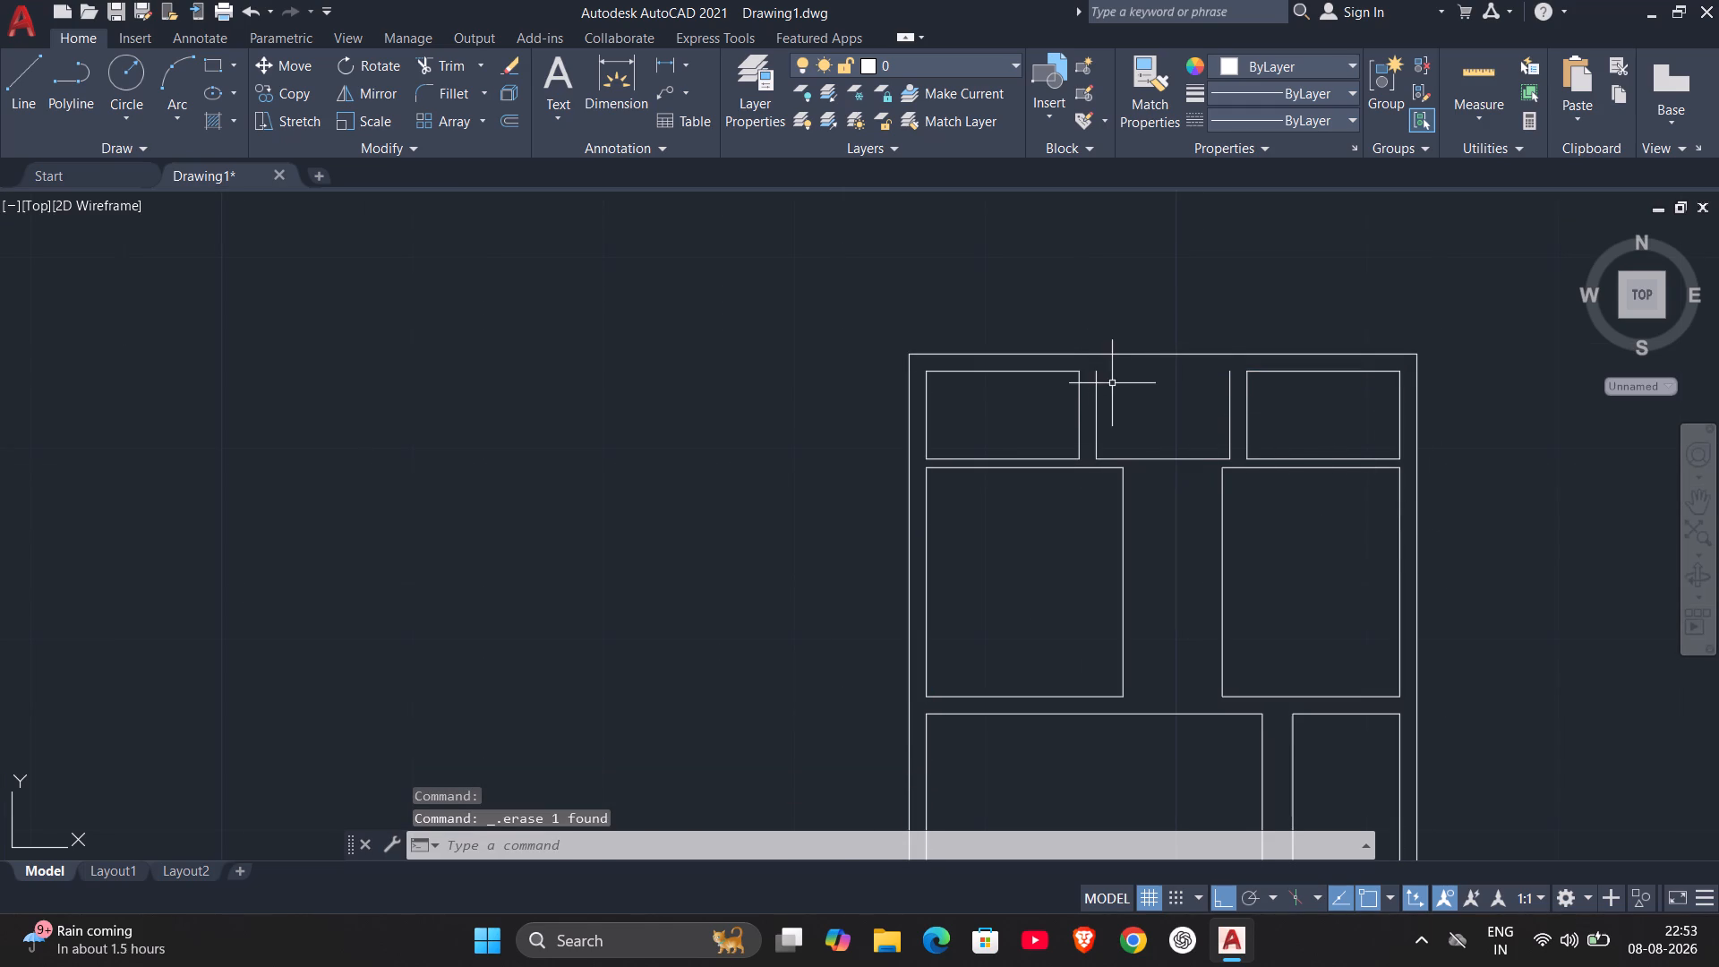
# Extend both vertical sides of the open top middle outline up to the outer wall line.
pyautogui.scroll(1, 1107, 376)
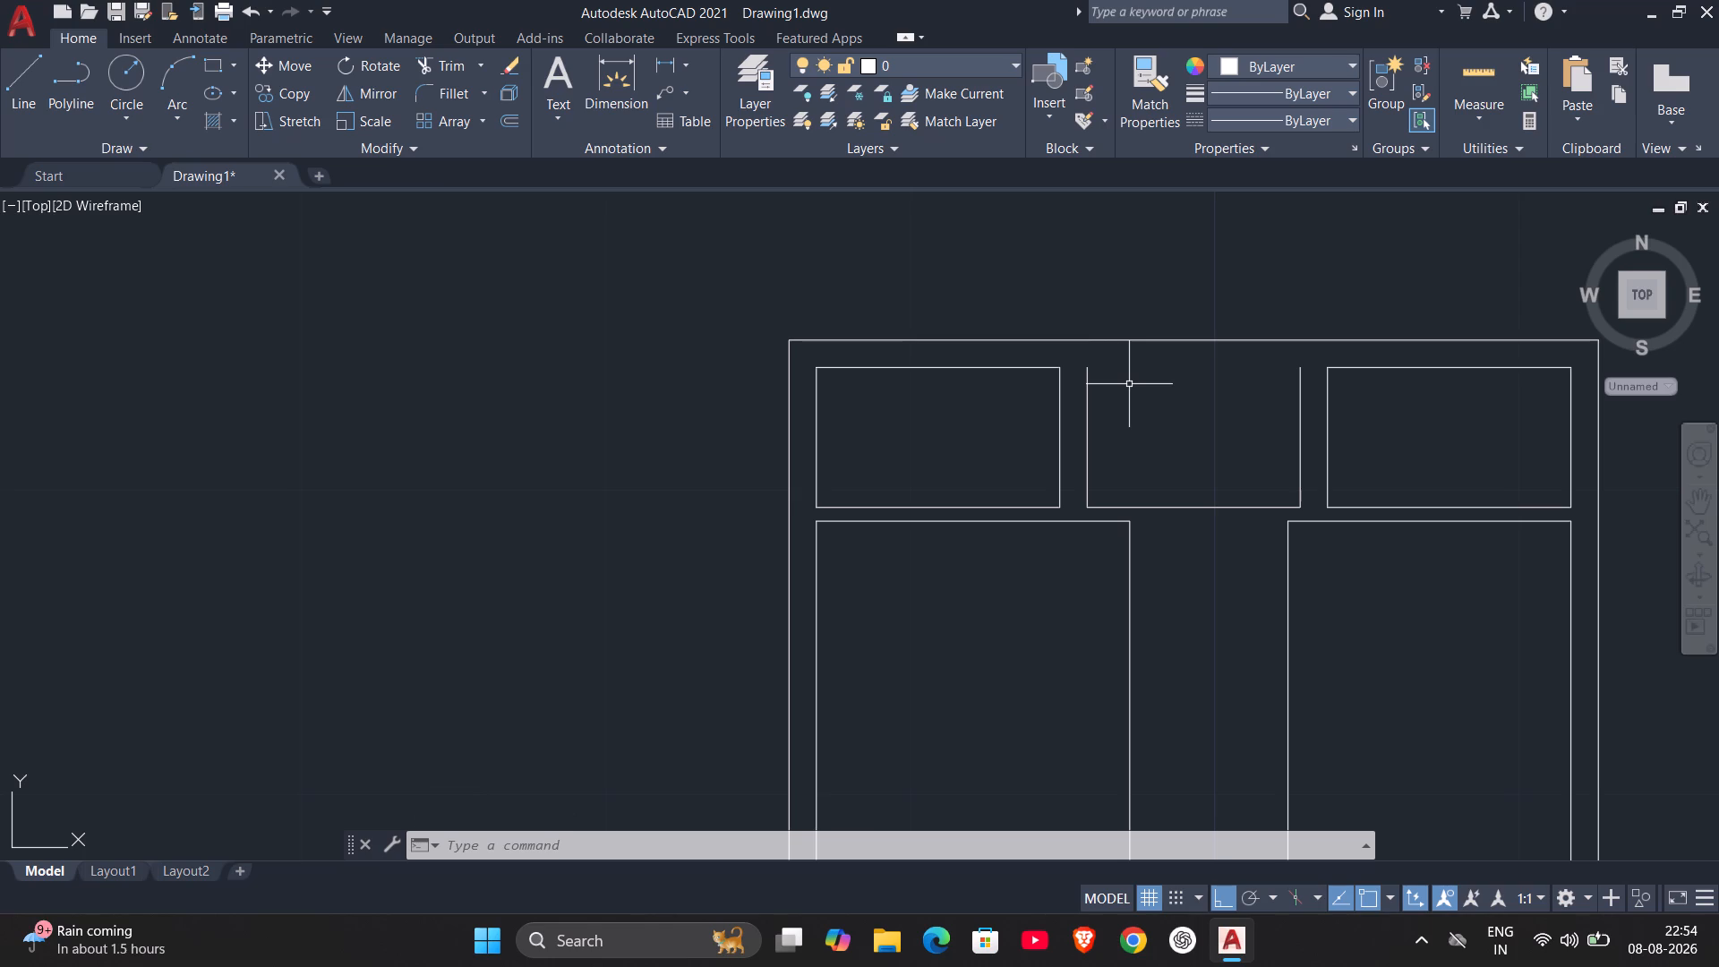
pyautogui.press('l')
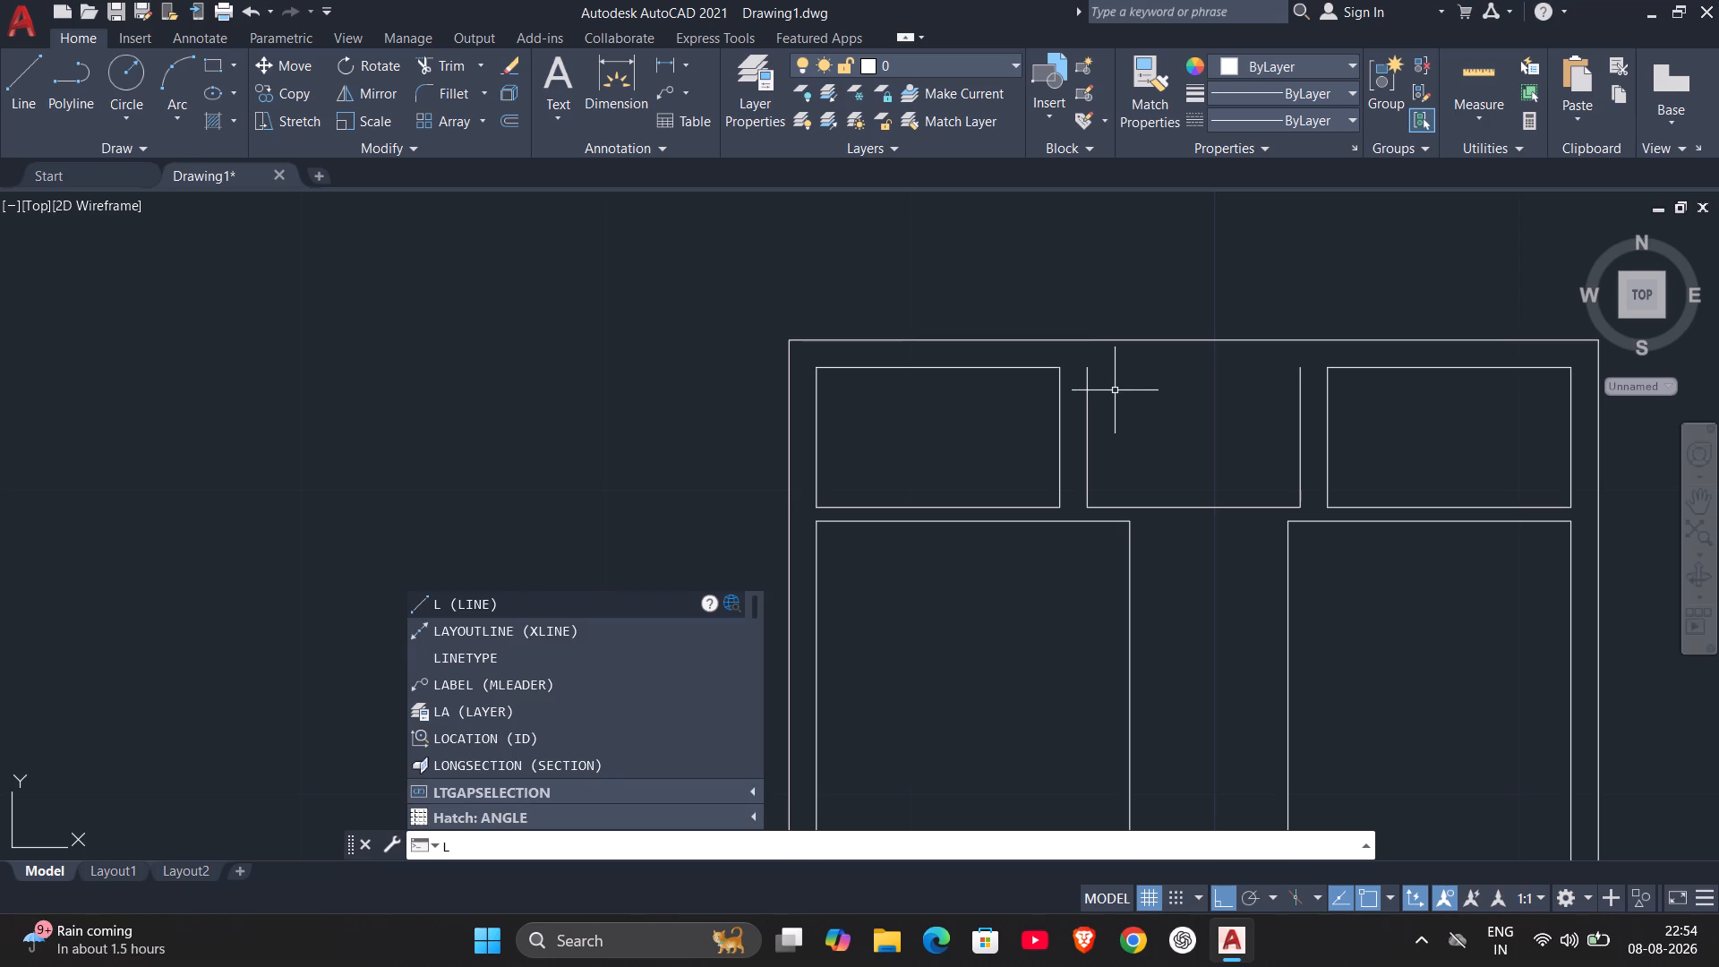
pyautogui.press('Escape')
pyautogui.write('EX')
pyautogui.press('Return')
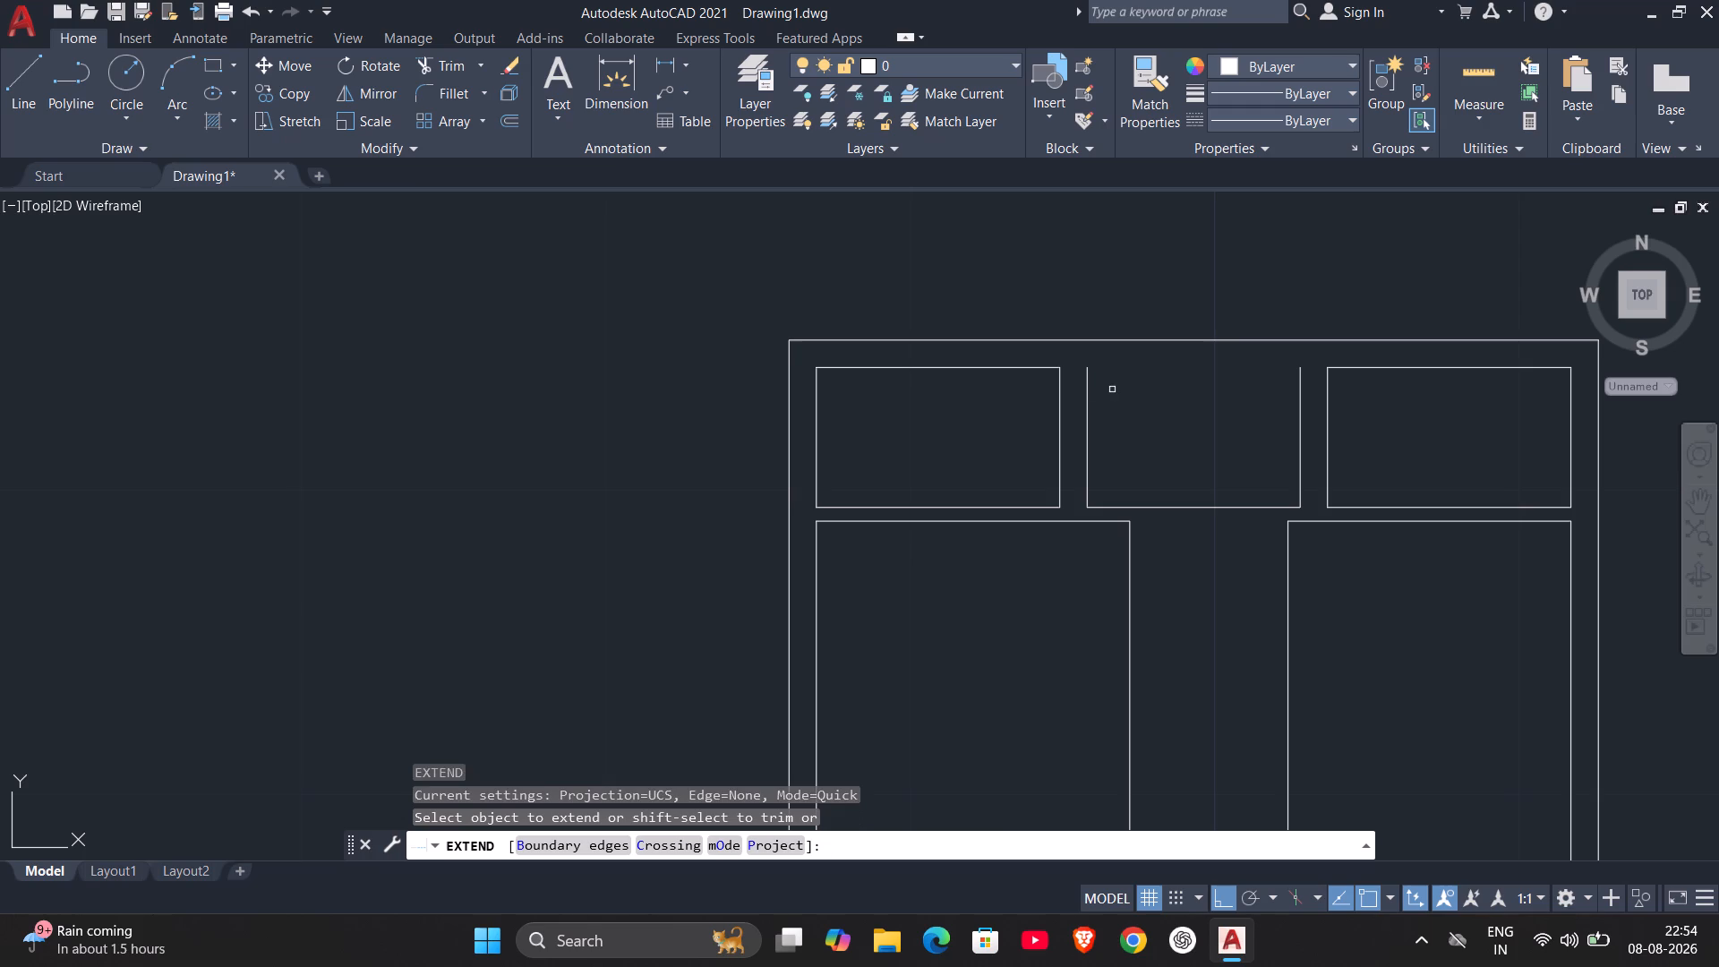
pyautogui.click(1089, 378)
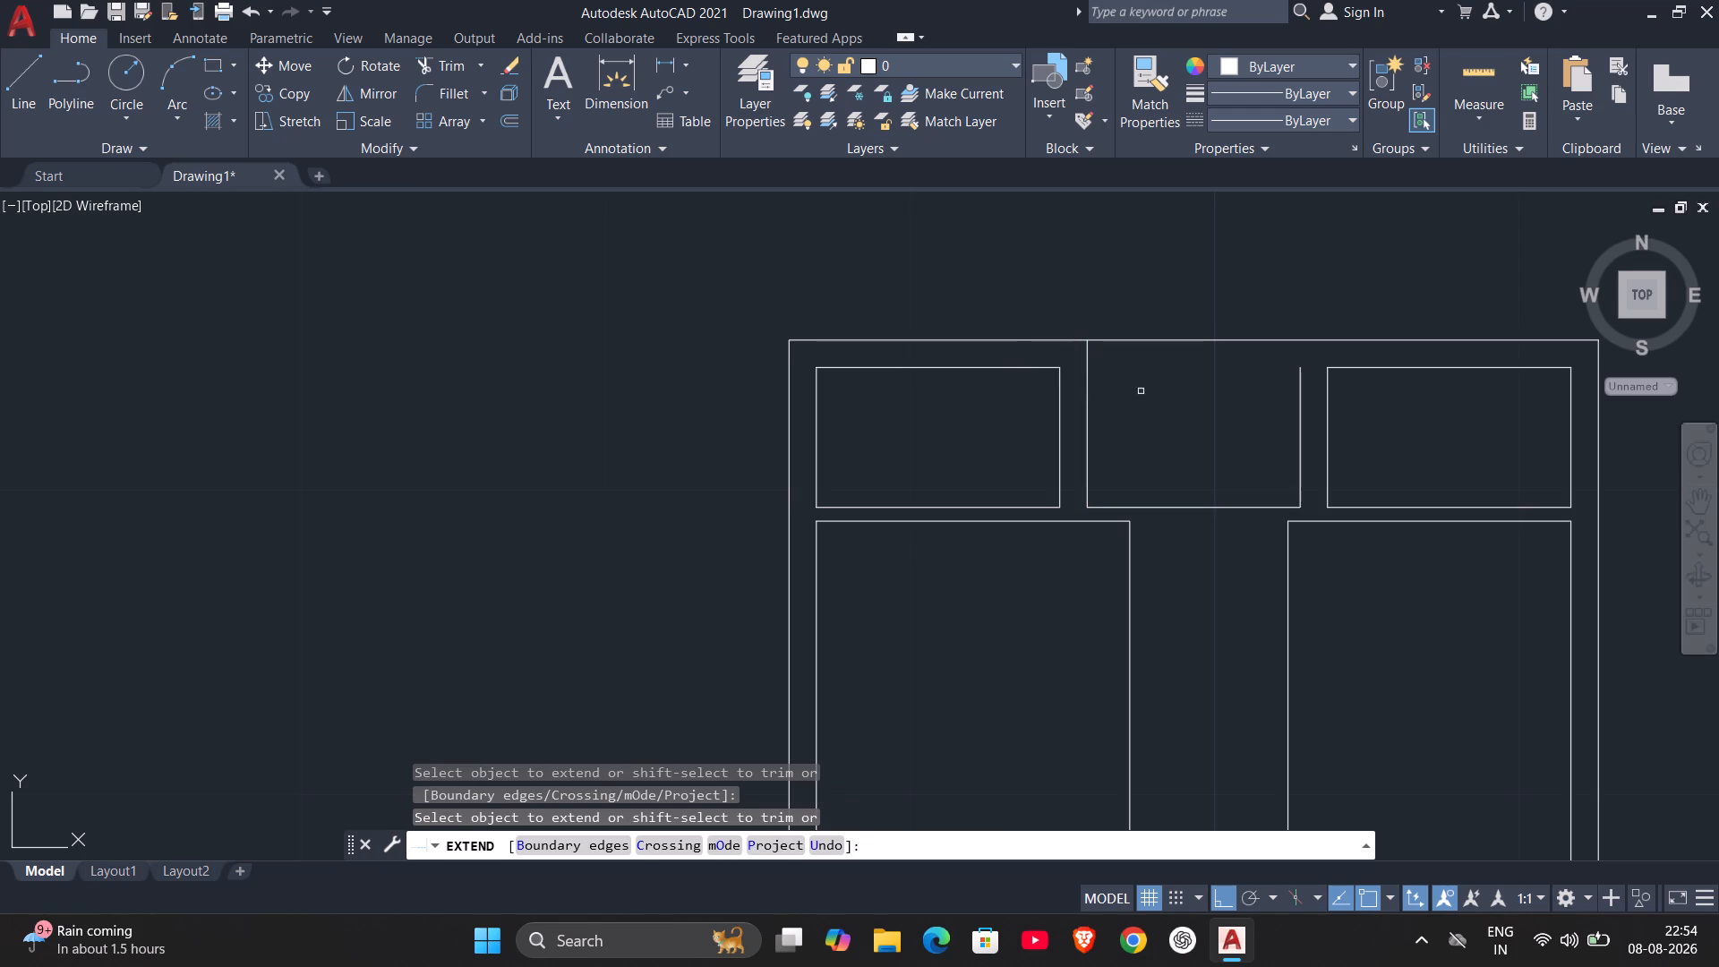
pyautogui.click(1302, 403)
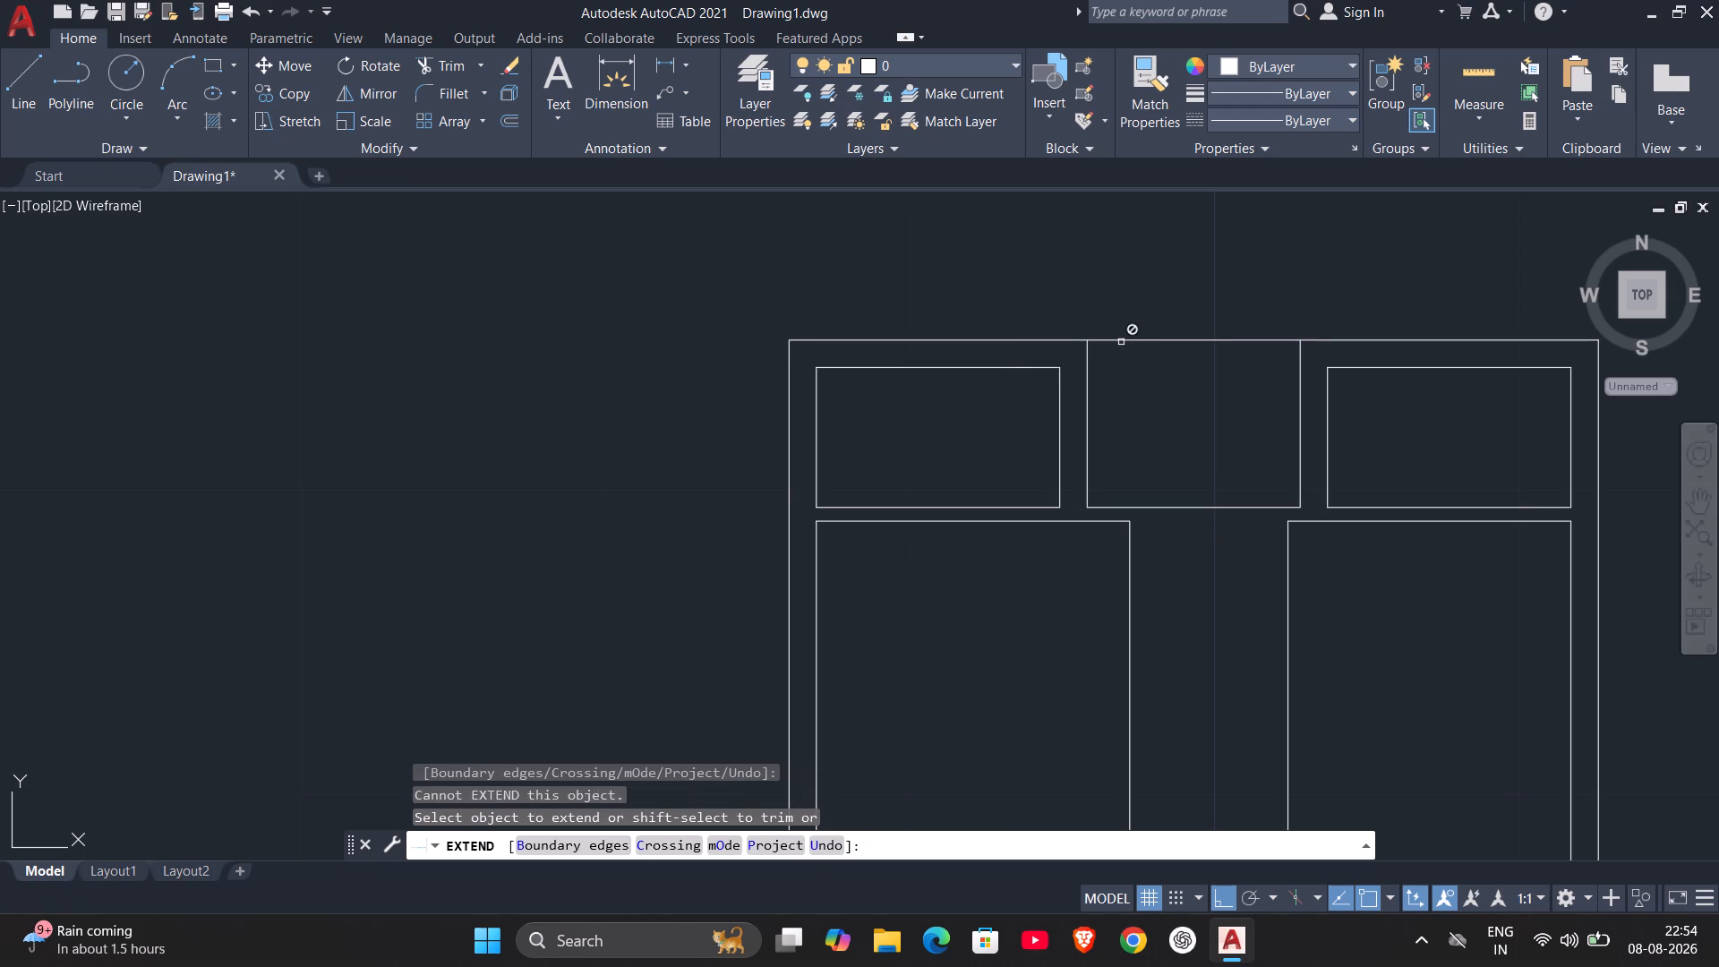
pyautogui.press('Escape')
# Trim the outer wall's top segment between the two extended sides of the middle outline to open the recess.
pyautogui.write('TR')
pyautogui.press('Return')
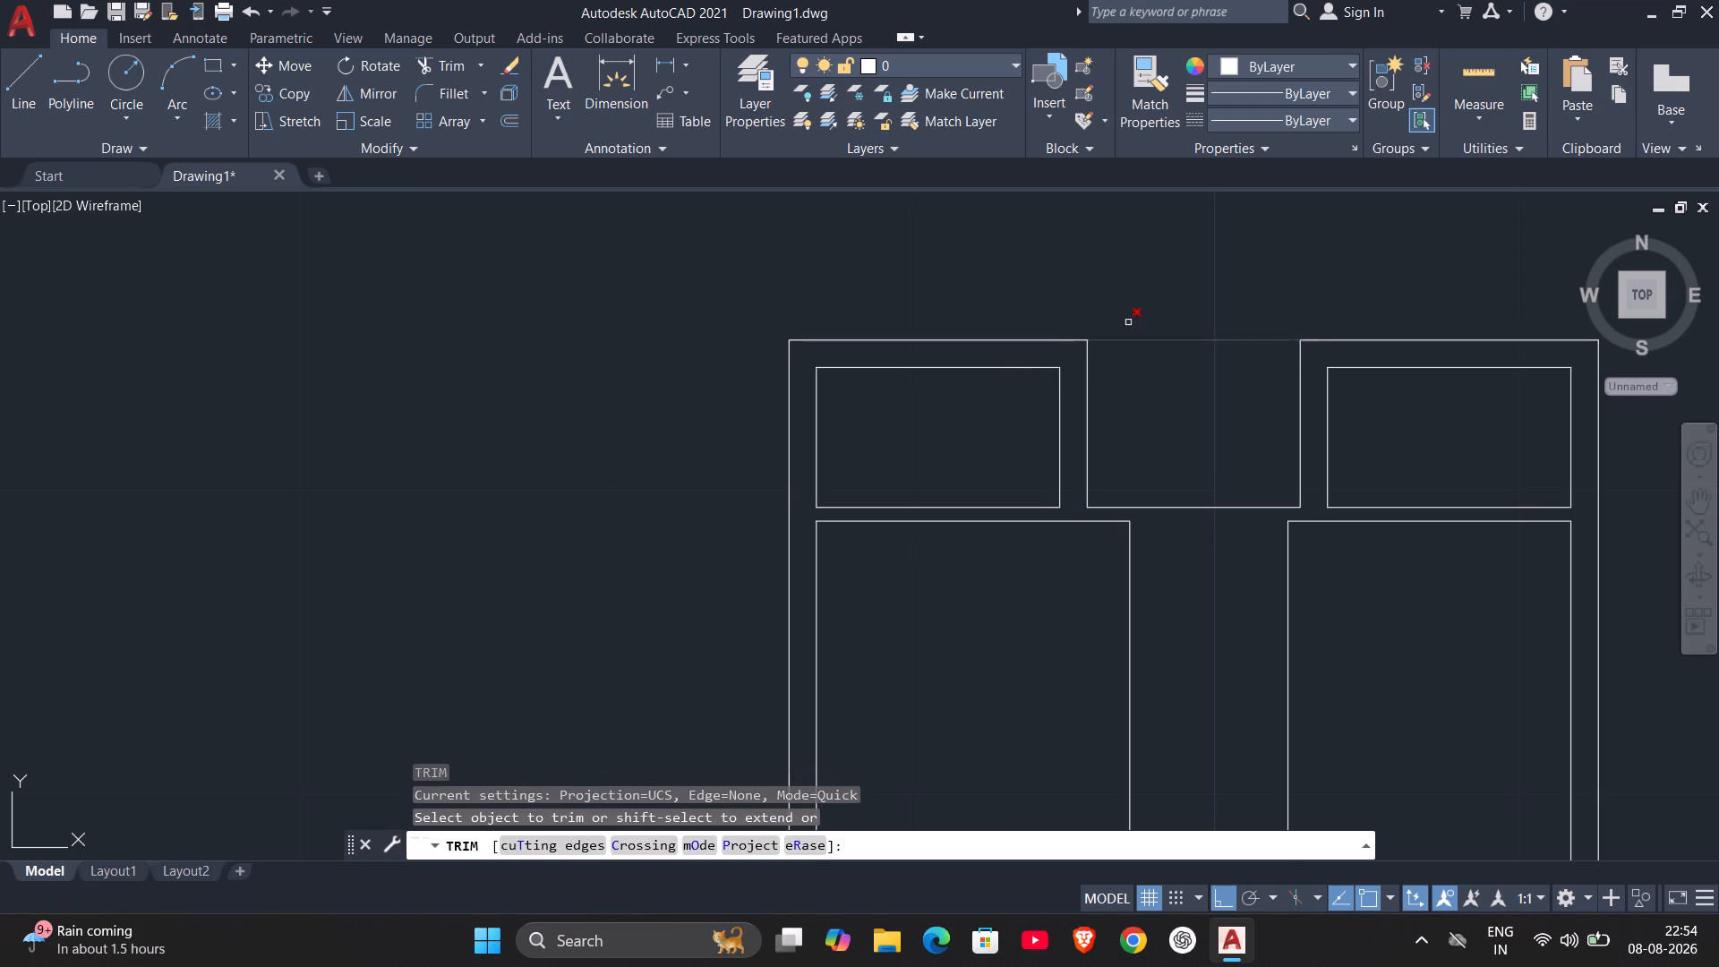
pyautogui.moveTo(1145, 312); pyautogui.dragTo(1166, 389)
pyautogui.press('Escape')
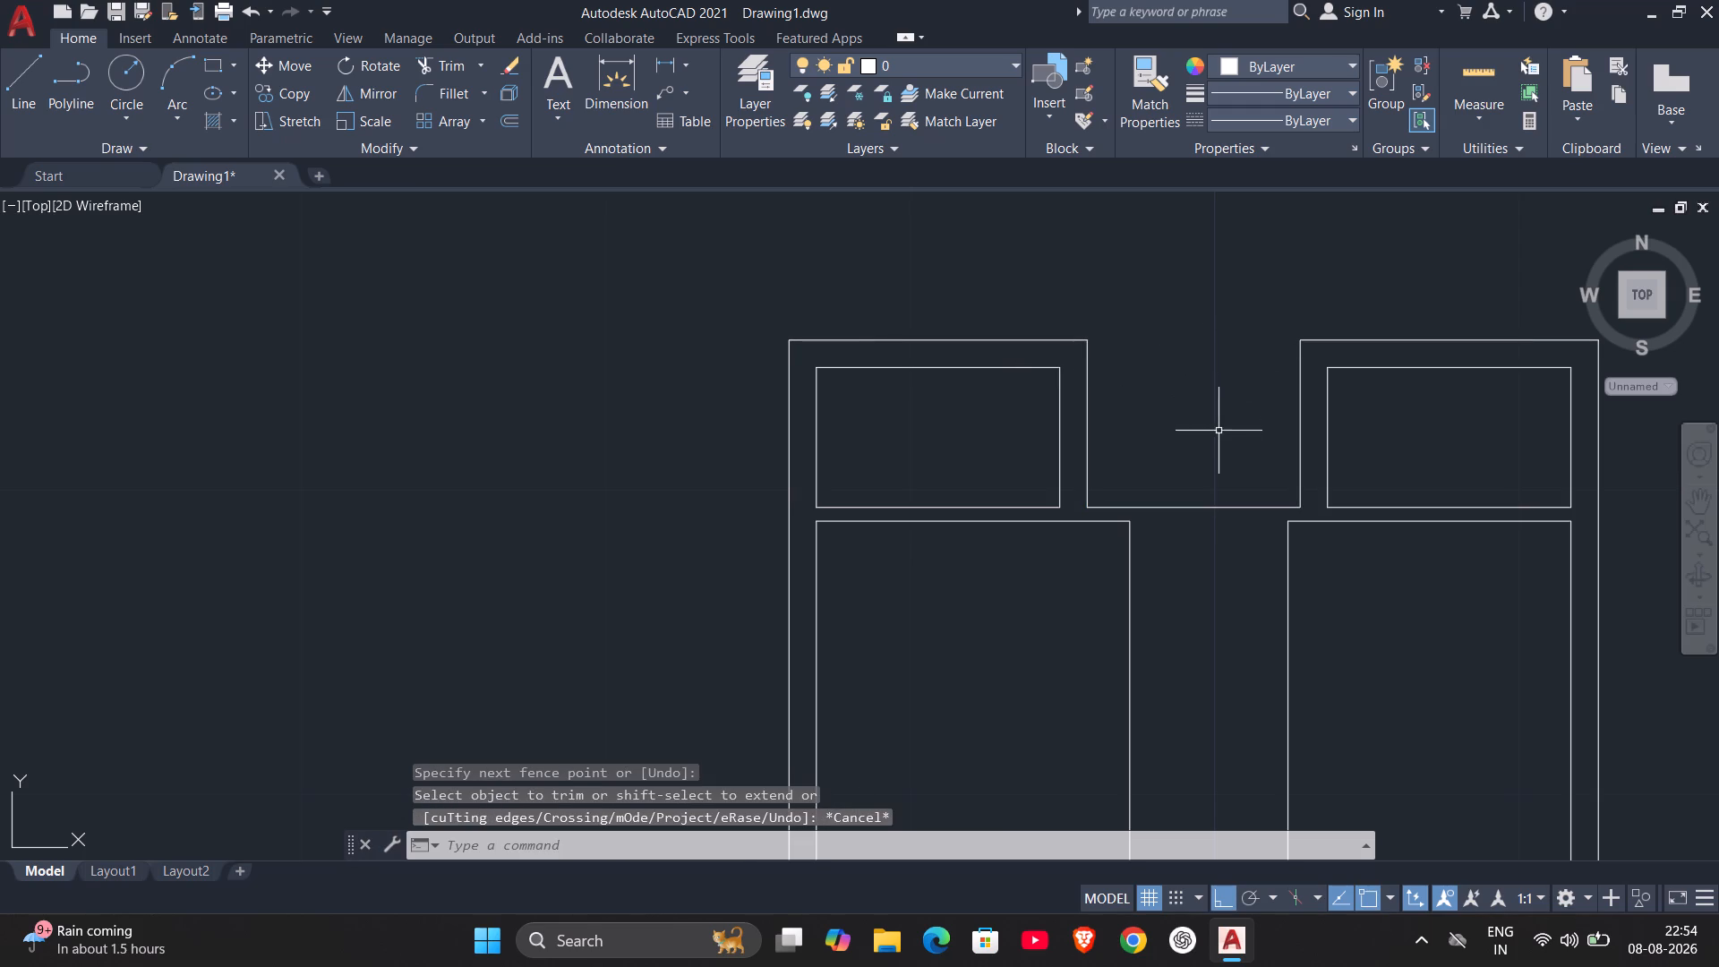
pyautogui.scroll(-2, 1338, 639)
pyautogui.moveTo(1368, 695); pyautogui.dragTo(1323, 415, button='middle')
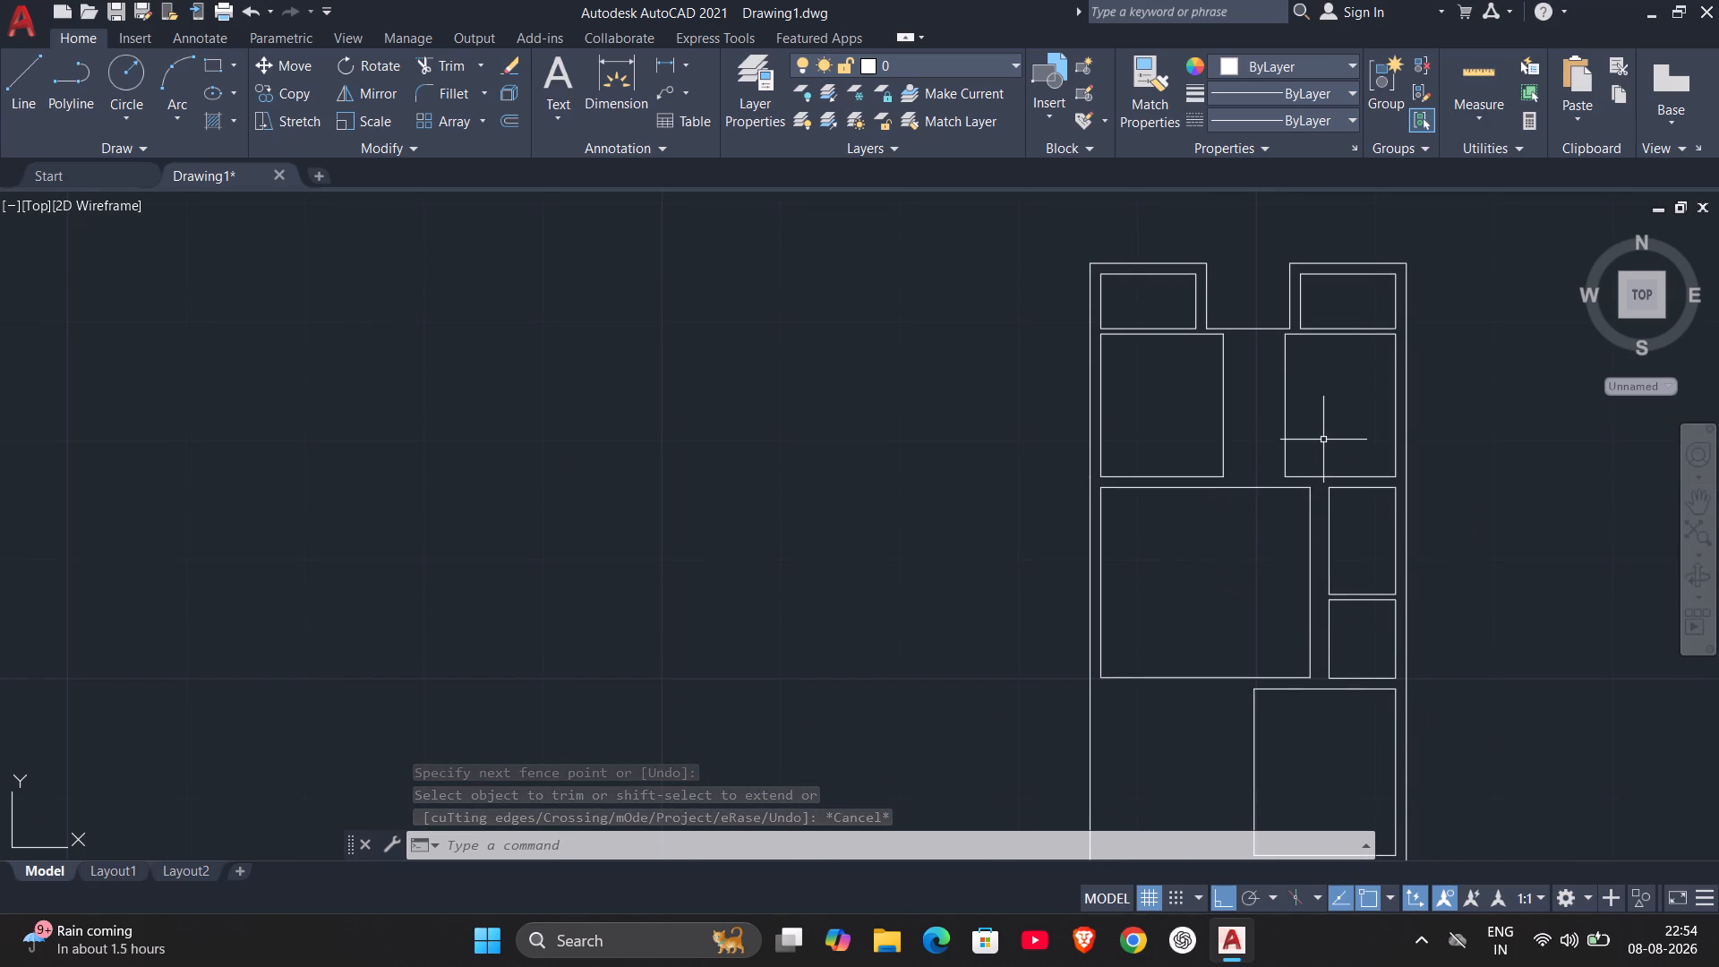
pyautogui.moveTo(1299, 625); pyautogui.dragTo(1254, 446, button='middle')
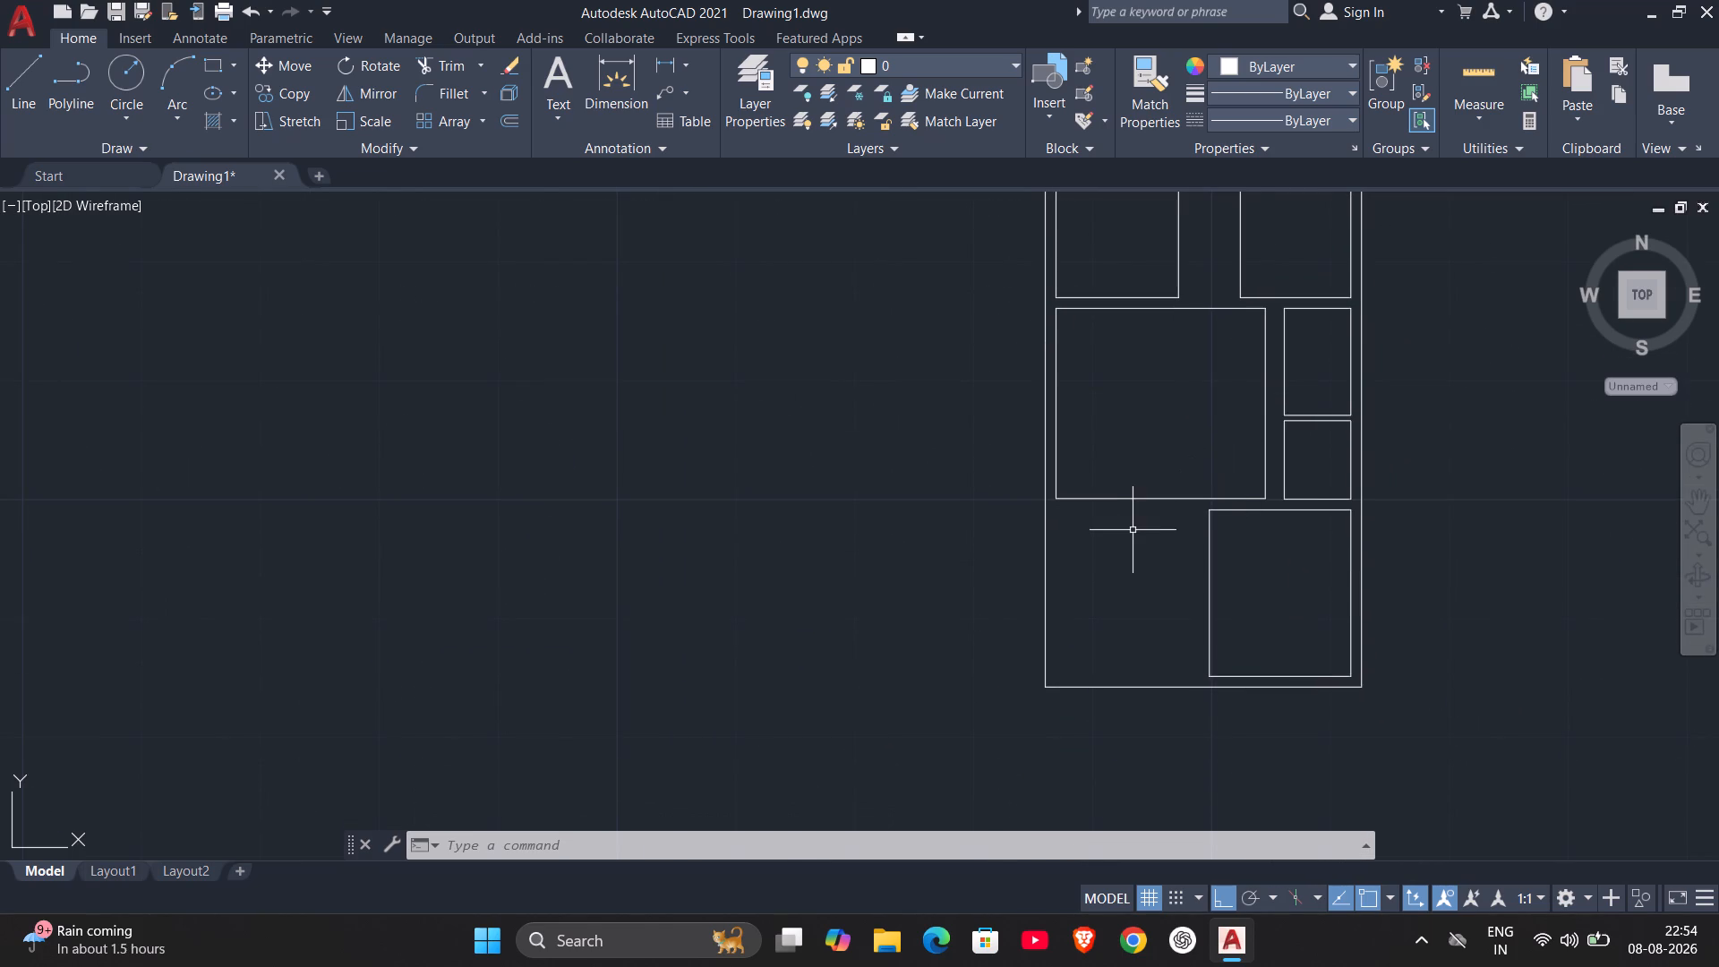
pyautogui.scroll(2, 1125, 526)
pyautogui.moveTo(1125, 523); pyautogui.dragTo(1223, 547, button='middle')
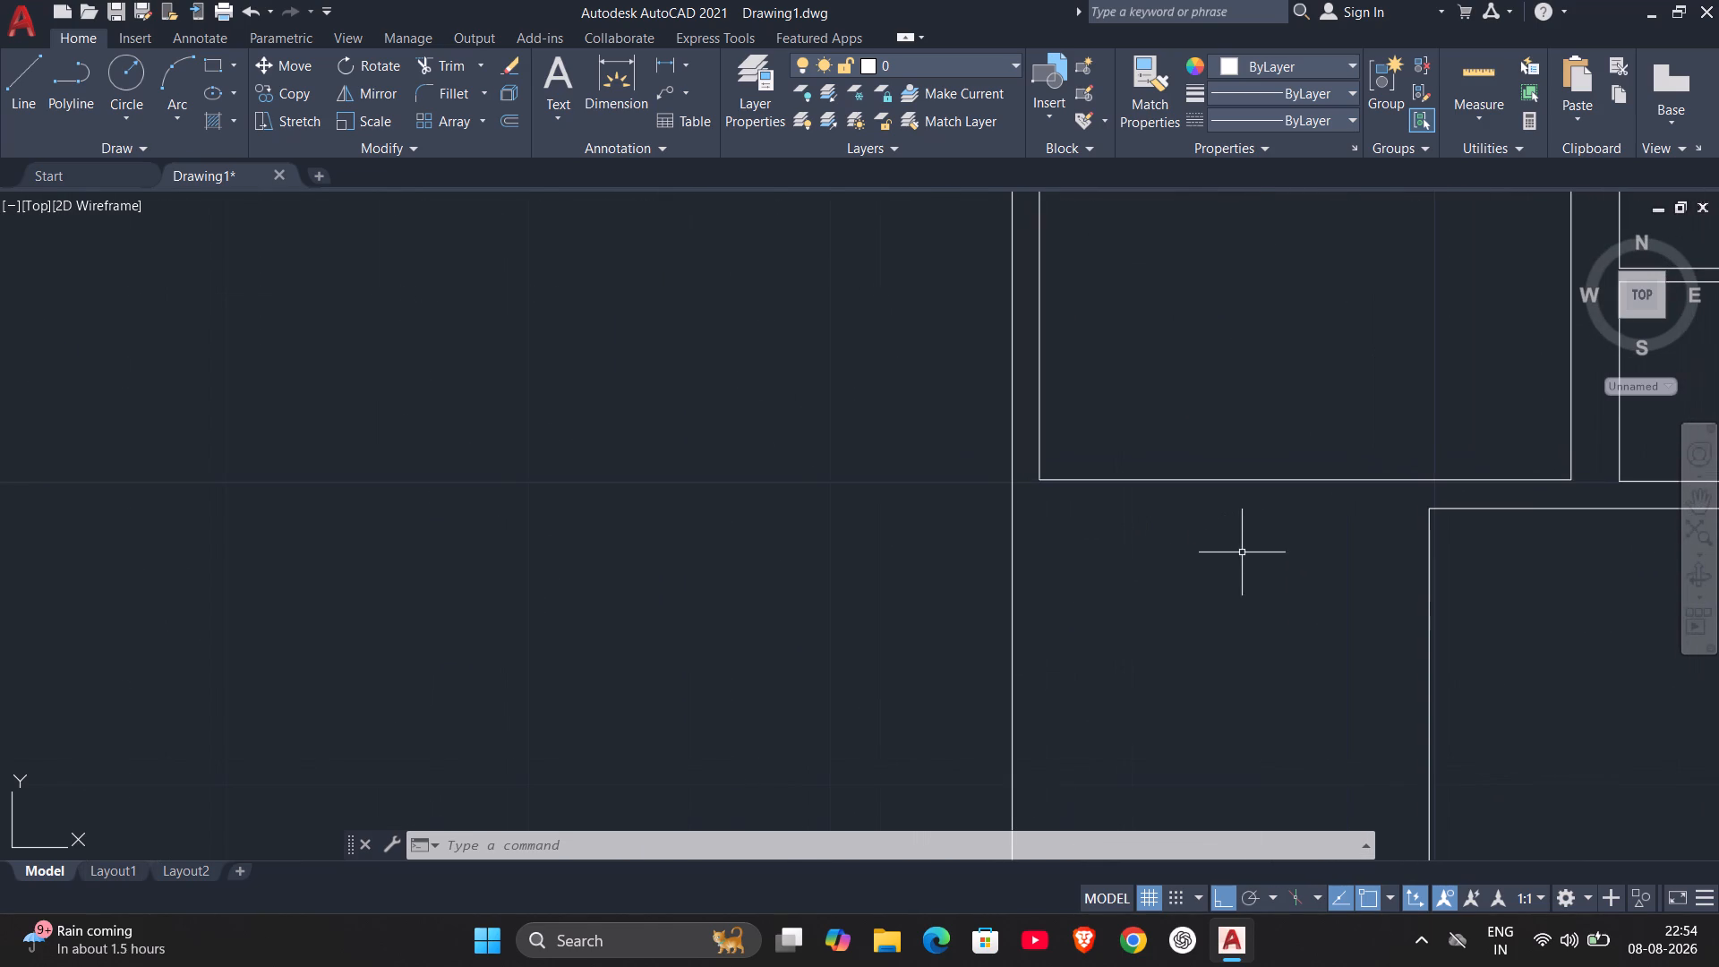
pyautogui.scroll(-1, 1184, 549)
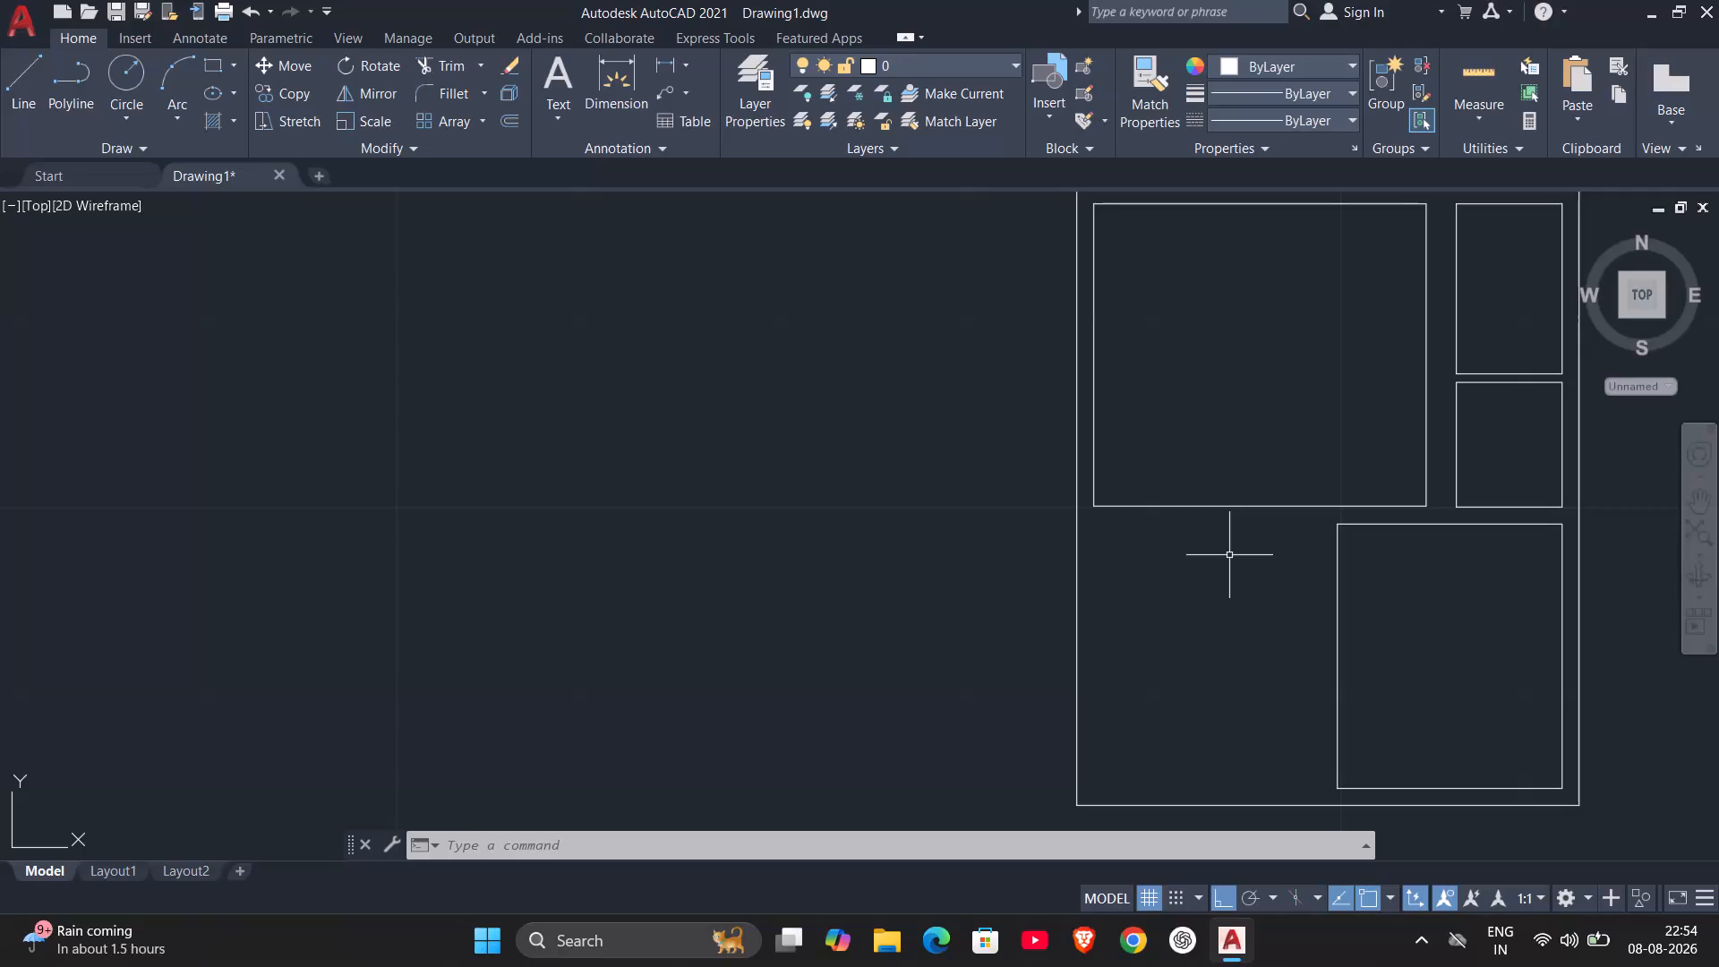
# Draw a horizontal line from the bottom-right room's top-left corner to the left outer wall.
pyautogui.moveTo(1229, 555); pyautogui.dragTo(1229, 591, button='middle')
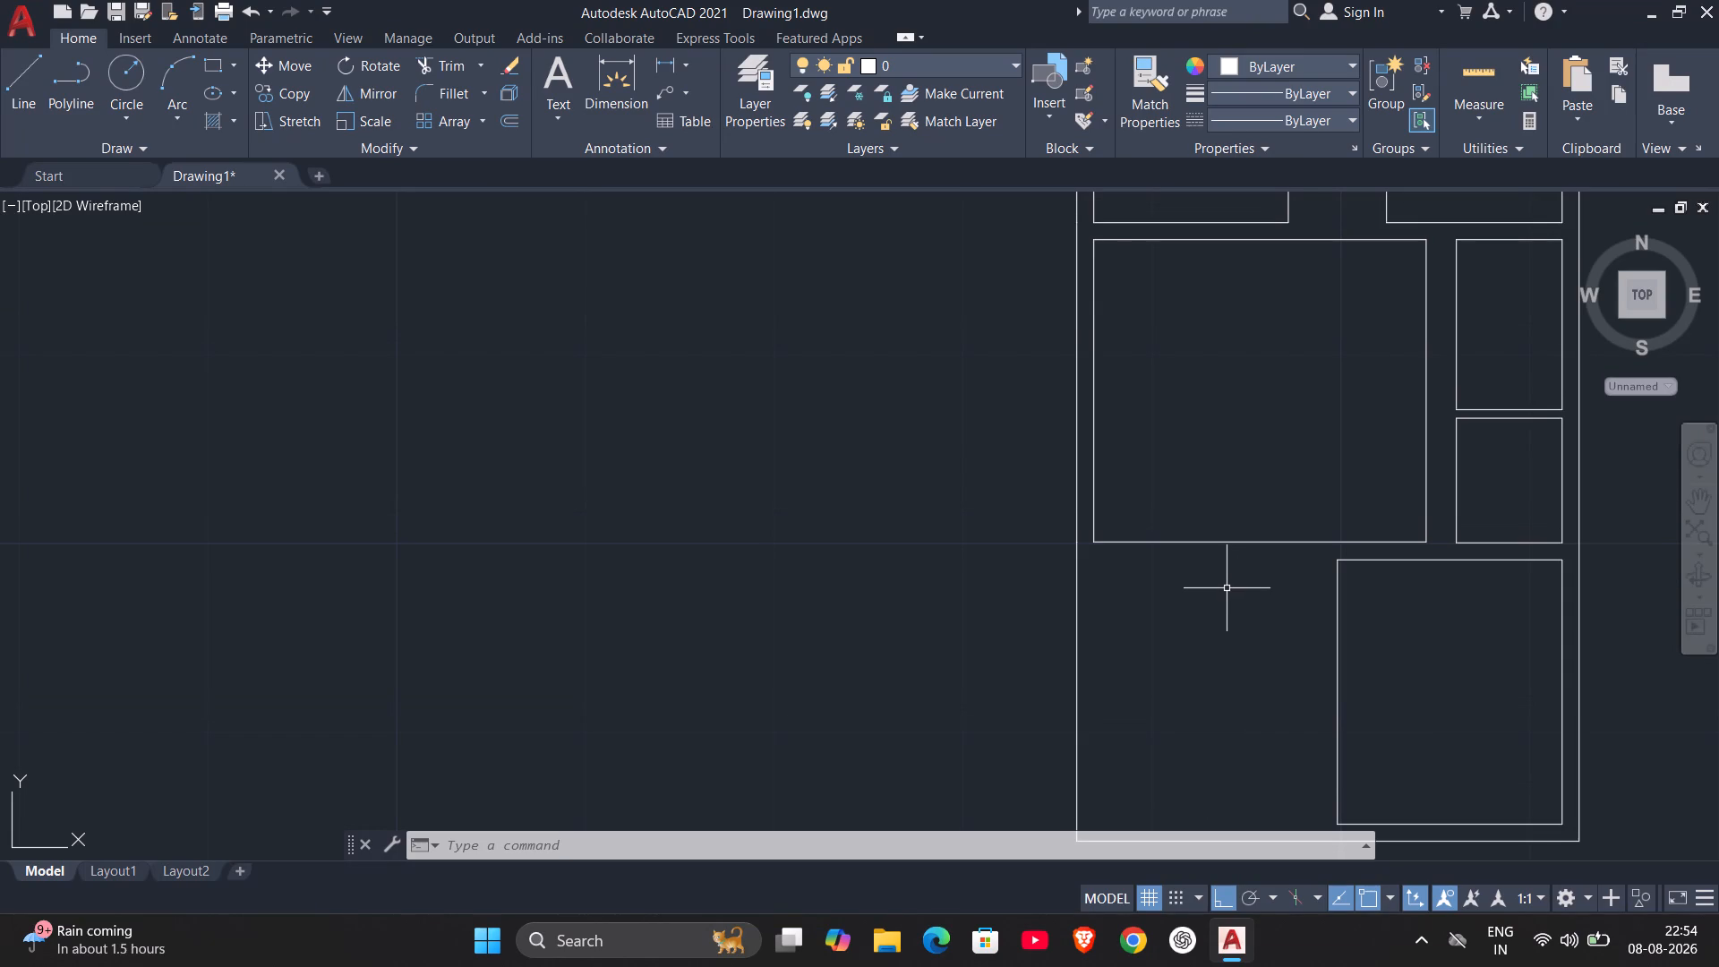
pyautogui.press('l')
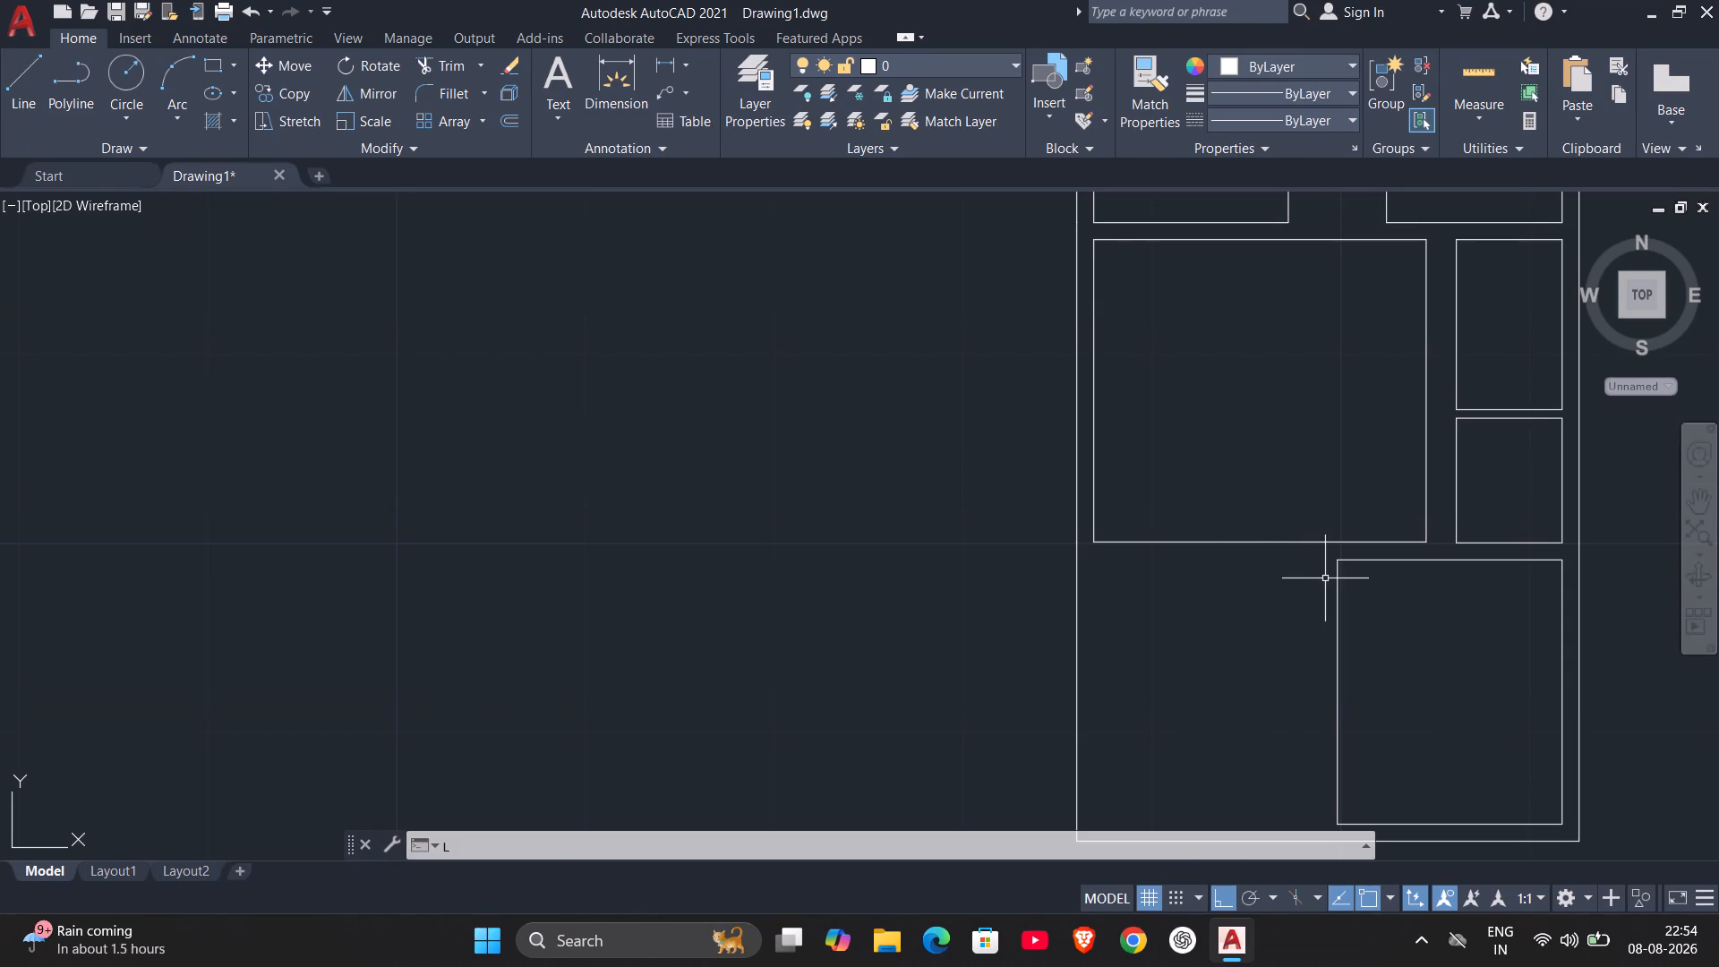
pyautogui.press('Return')
pyautogui.click(1339, 561)
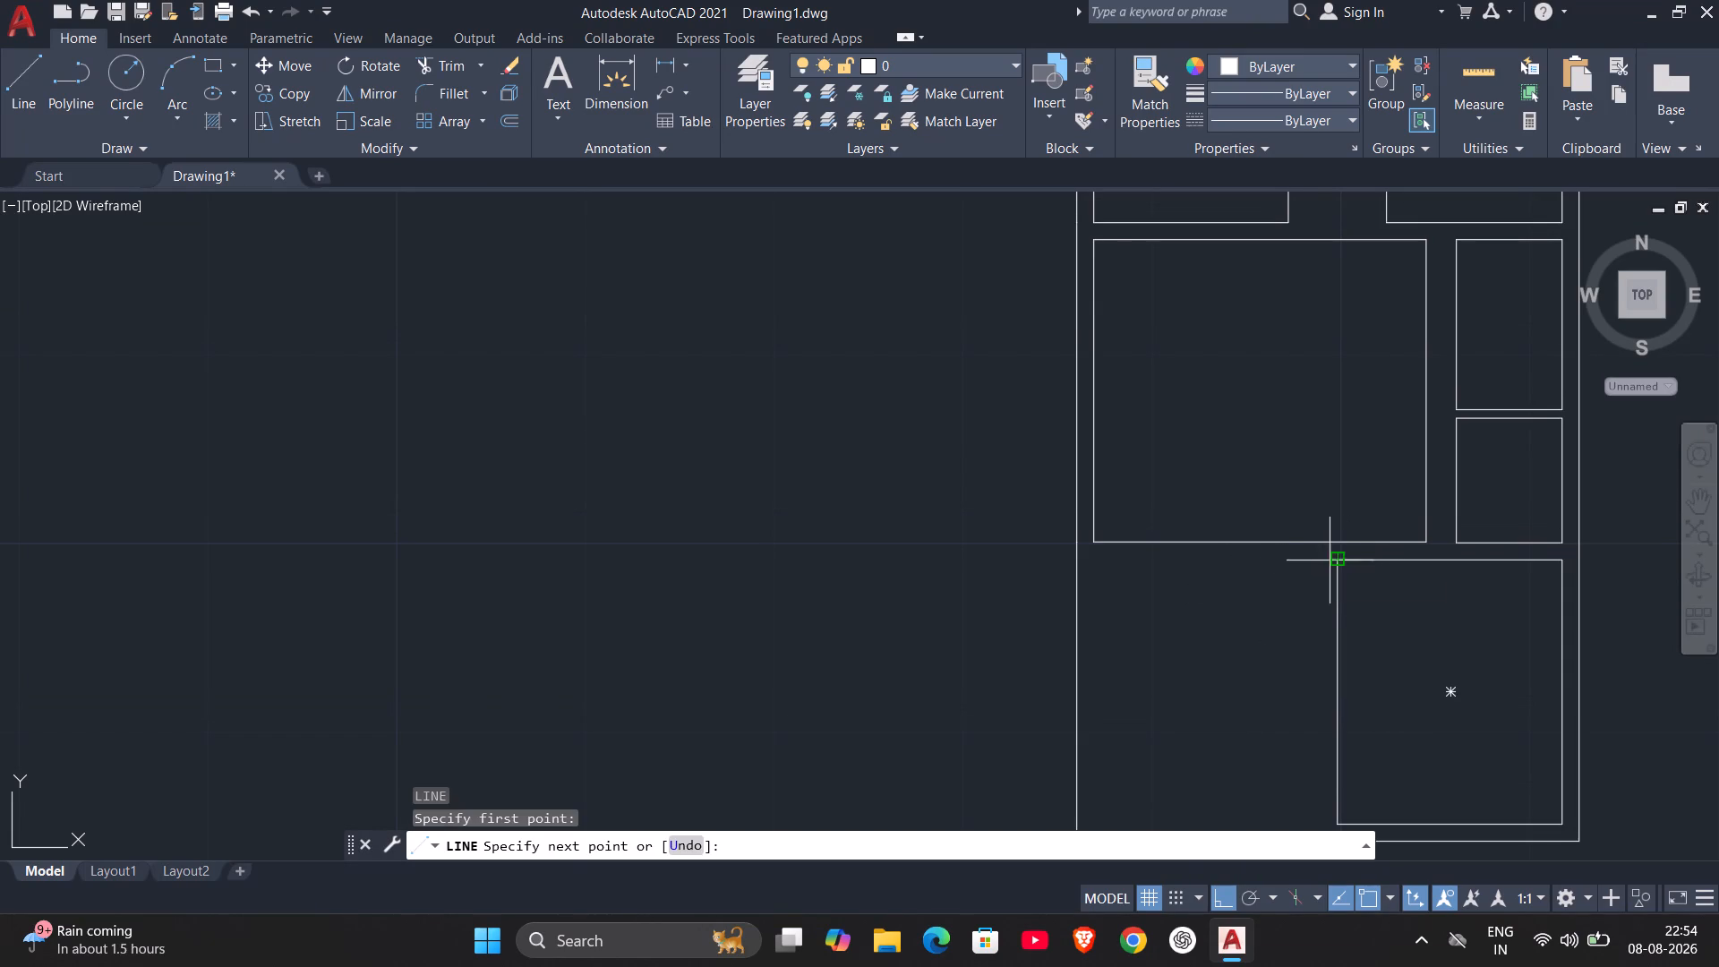
pyautogui.click(1072, 563)
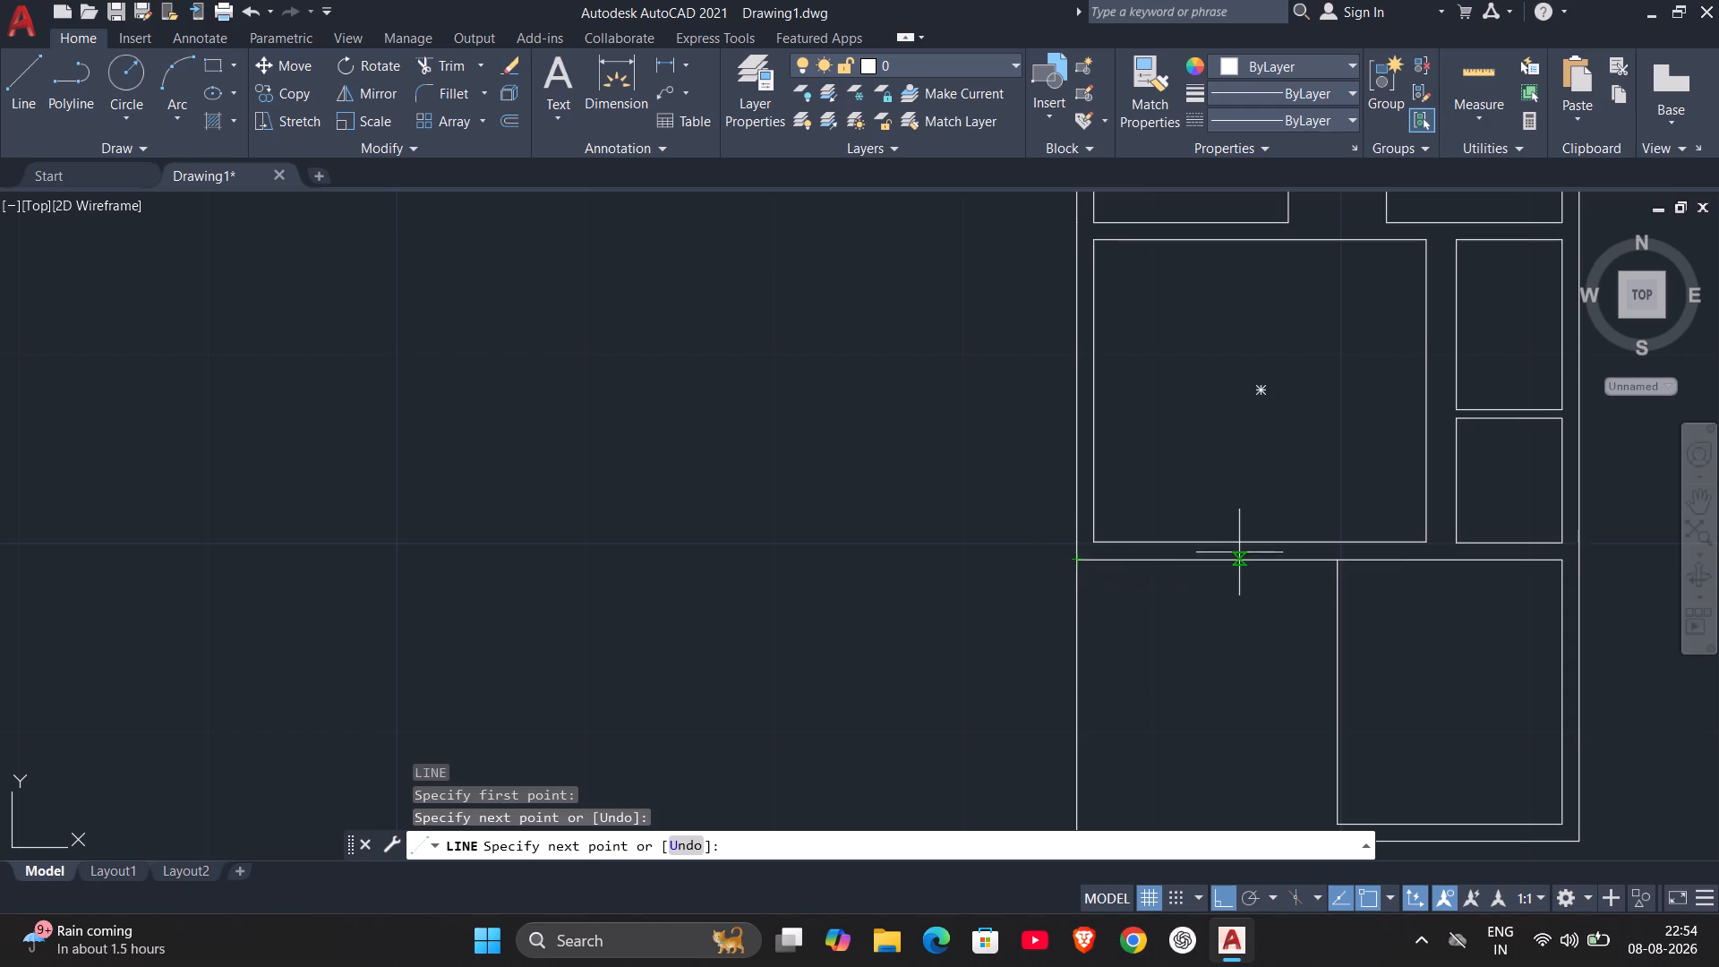
pyautogui.press('Escape')
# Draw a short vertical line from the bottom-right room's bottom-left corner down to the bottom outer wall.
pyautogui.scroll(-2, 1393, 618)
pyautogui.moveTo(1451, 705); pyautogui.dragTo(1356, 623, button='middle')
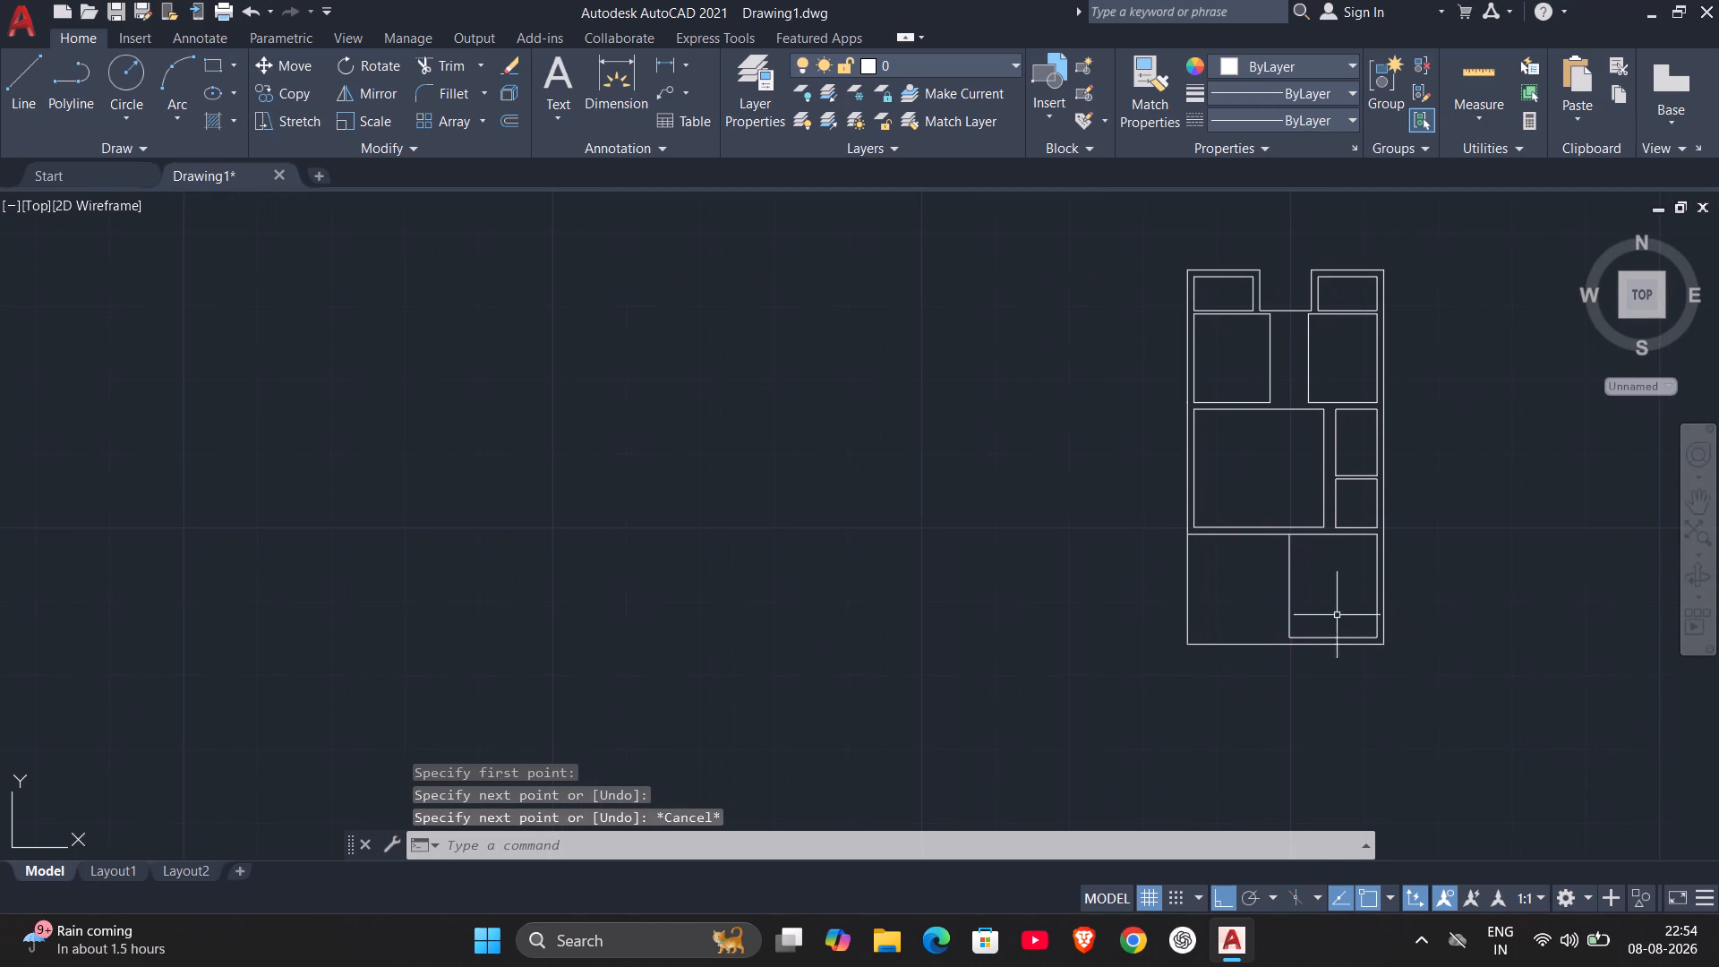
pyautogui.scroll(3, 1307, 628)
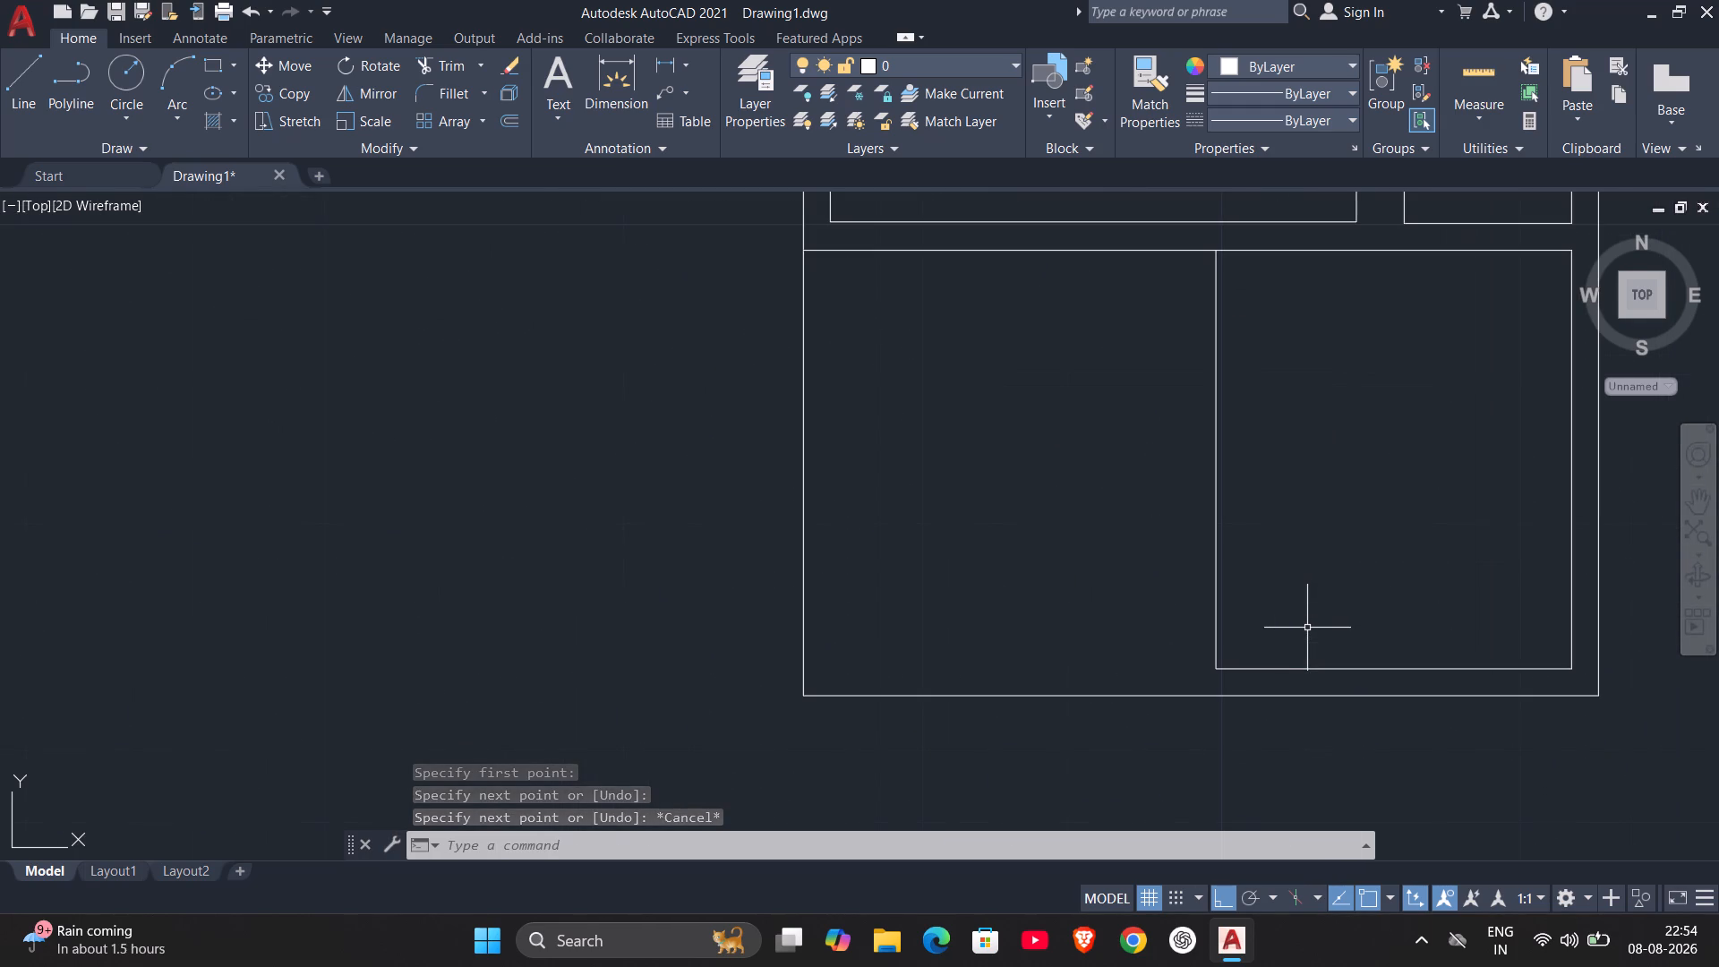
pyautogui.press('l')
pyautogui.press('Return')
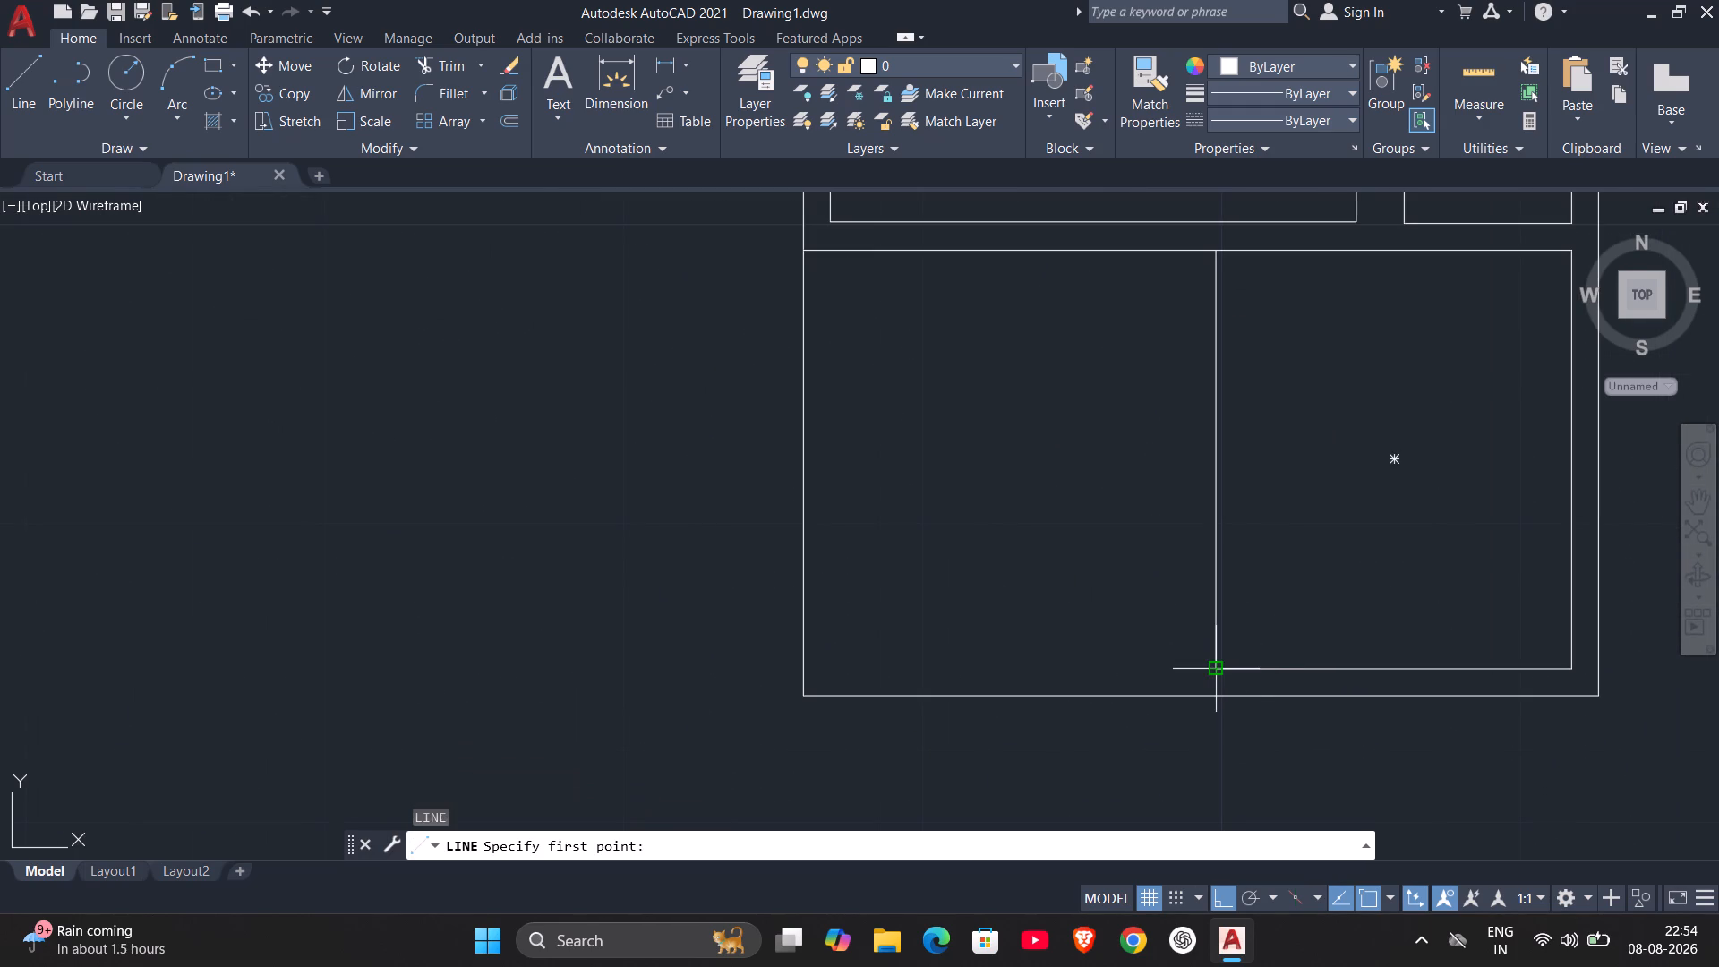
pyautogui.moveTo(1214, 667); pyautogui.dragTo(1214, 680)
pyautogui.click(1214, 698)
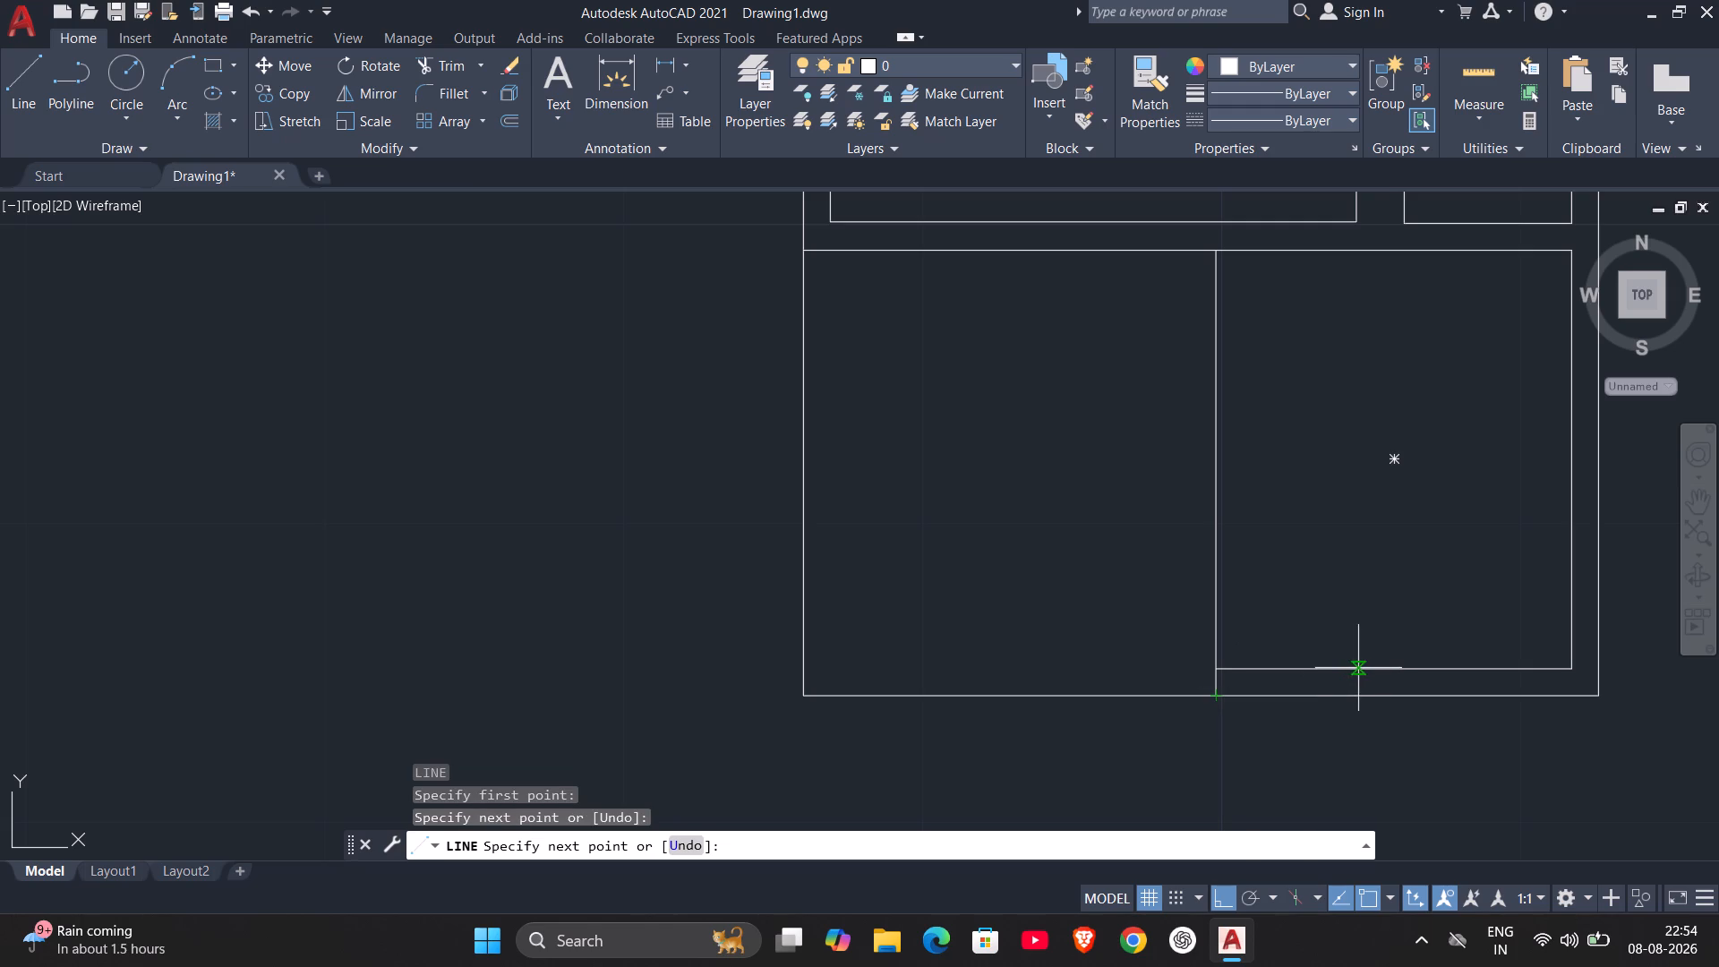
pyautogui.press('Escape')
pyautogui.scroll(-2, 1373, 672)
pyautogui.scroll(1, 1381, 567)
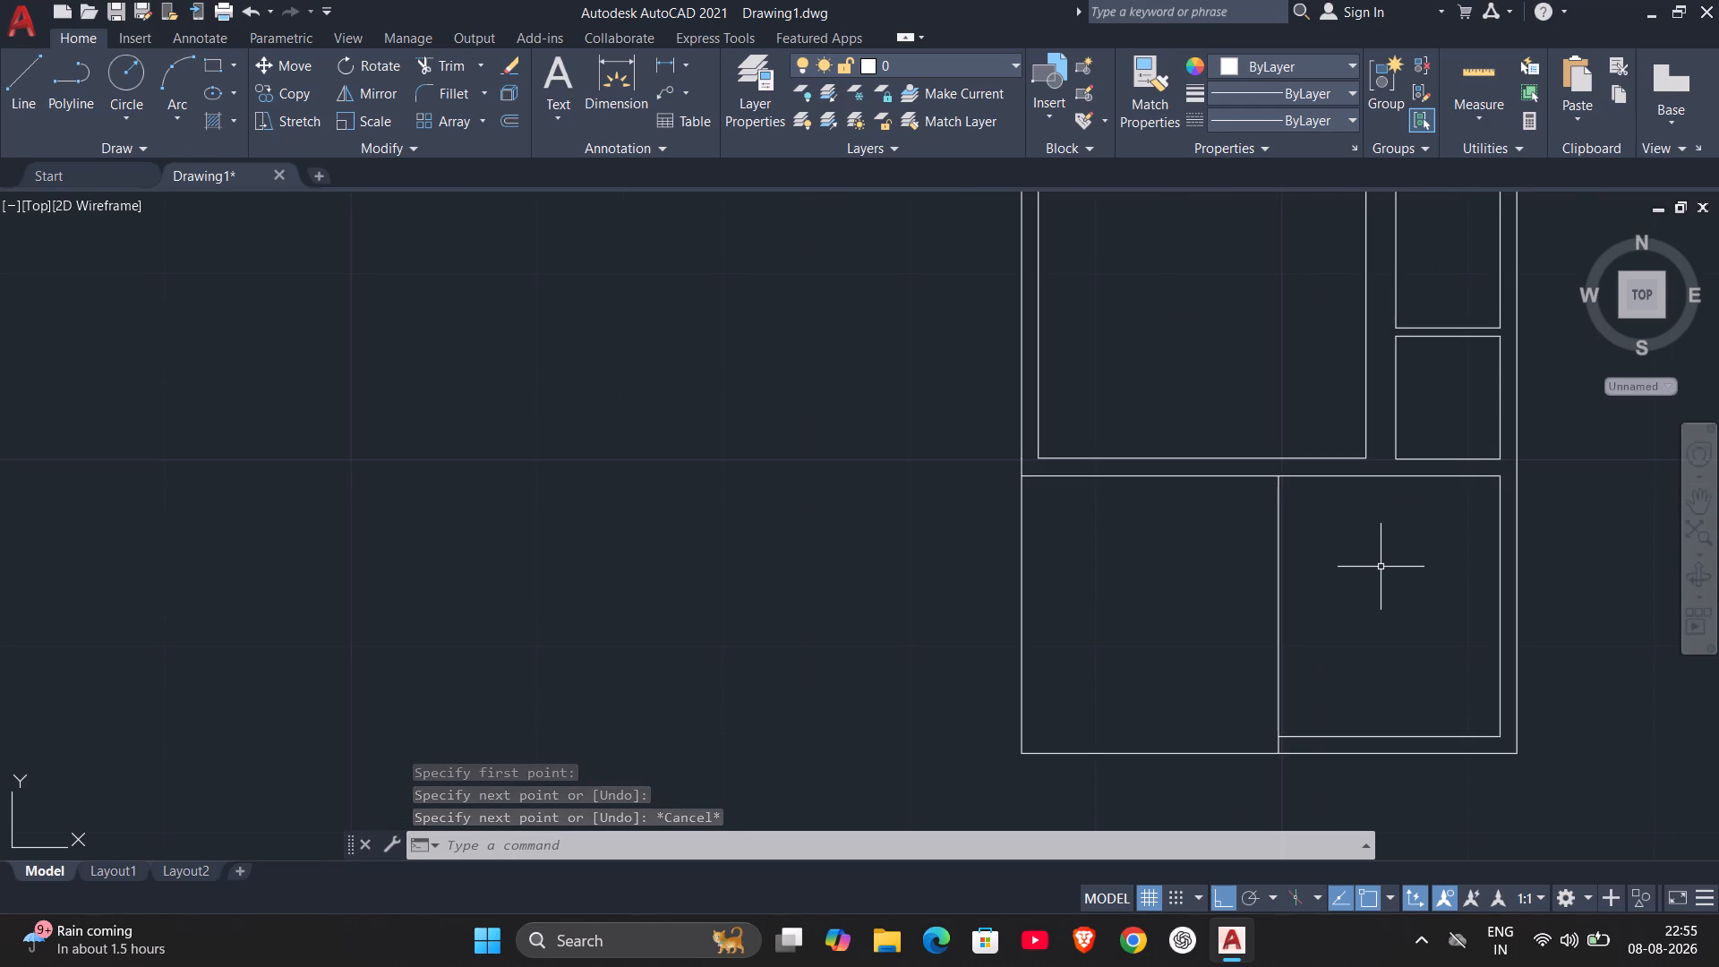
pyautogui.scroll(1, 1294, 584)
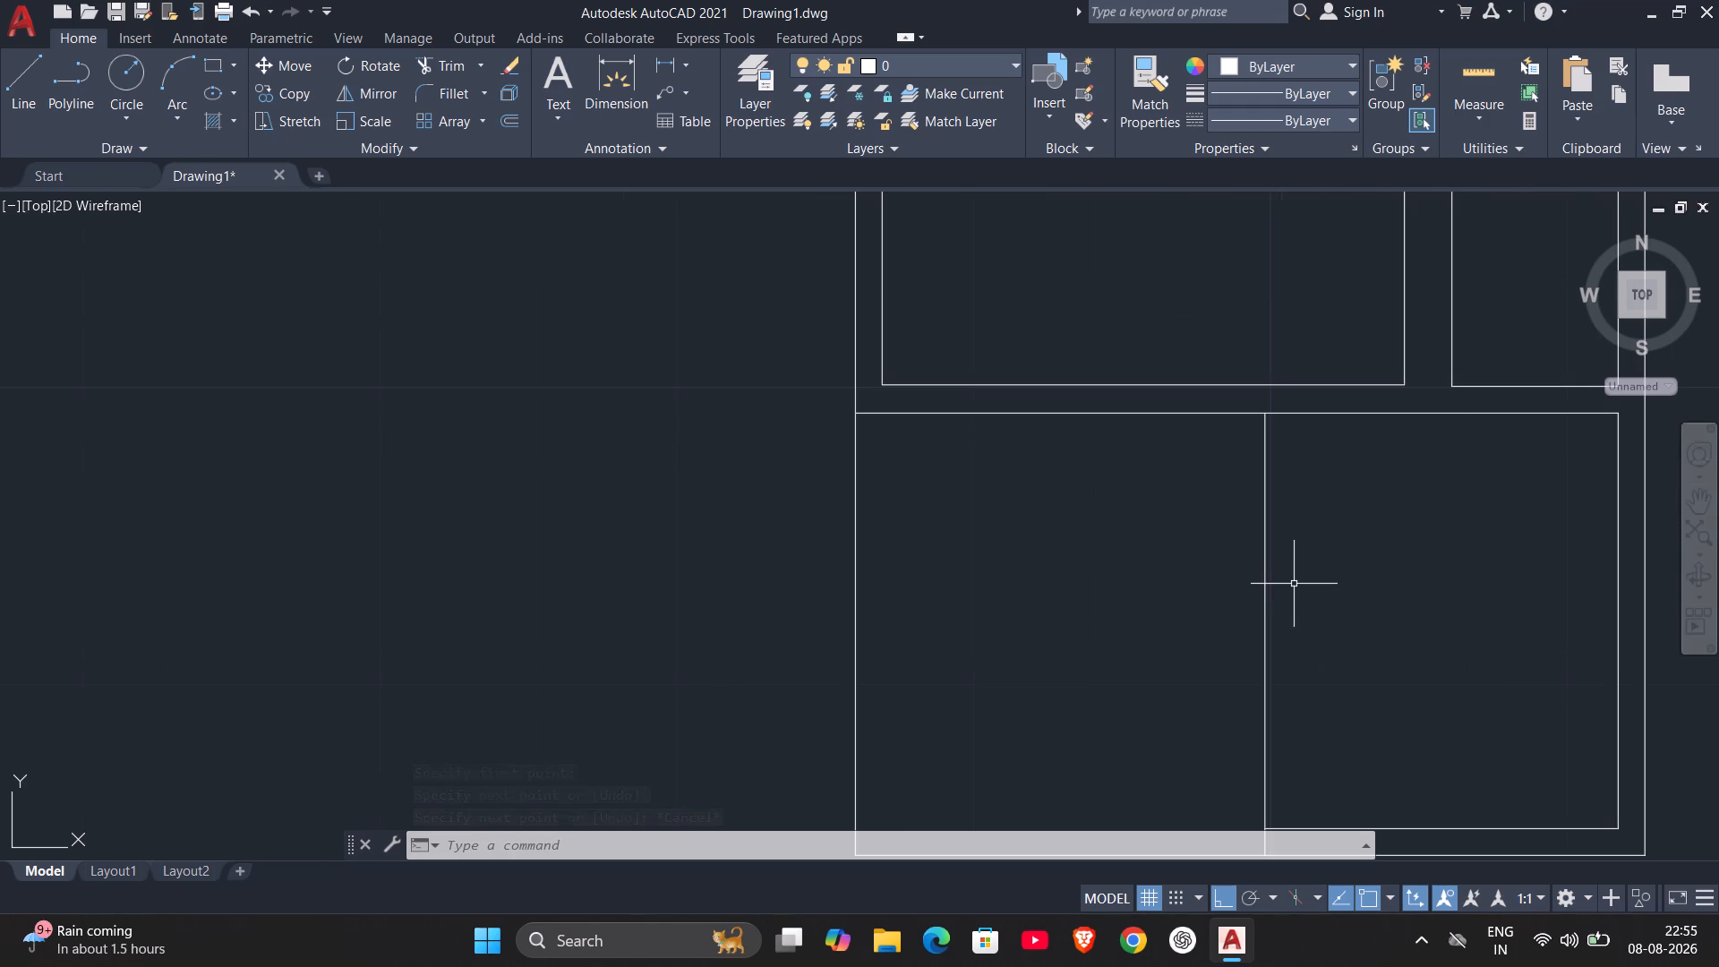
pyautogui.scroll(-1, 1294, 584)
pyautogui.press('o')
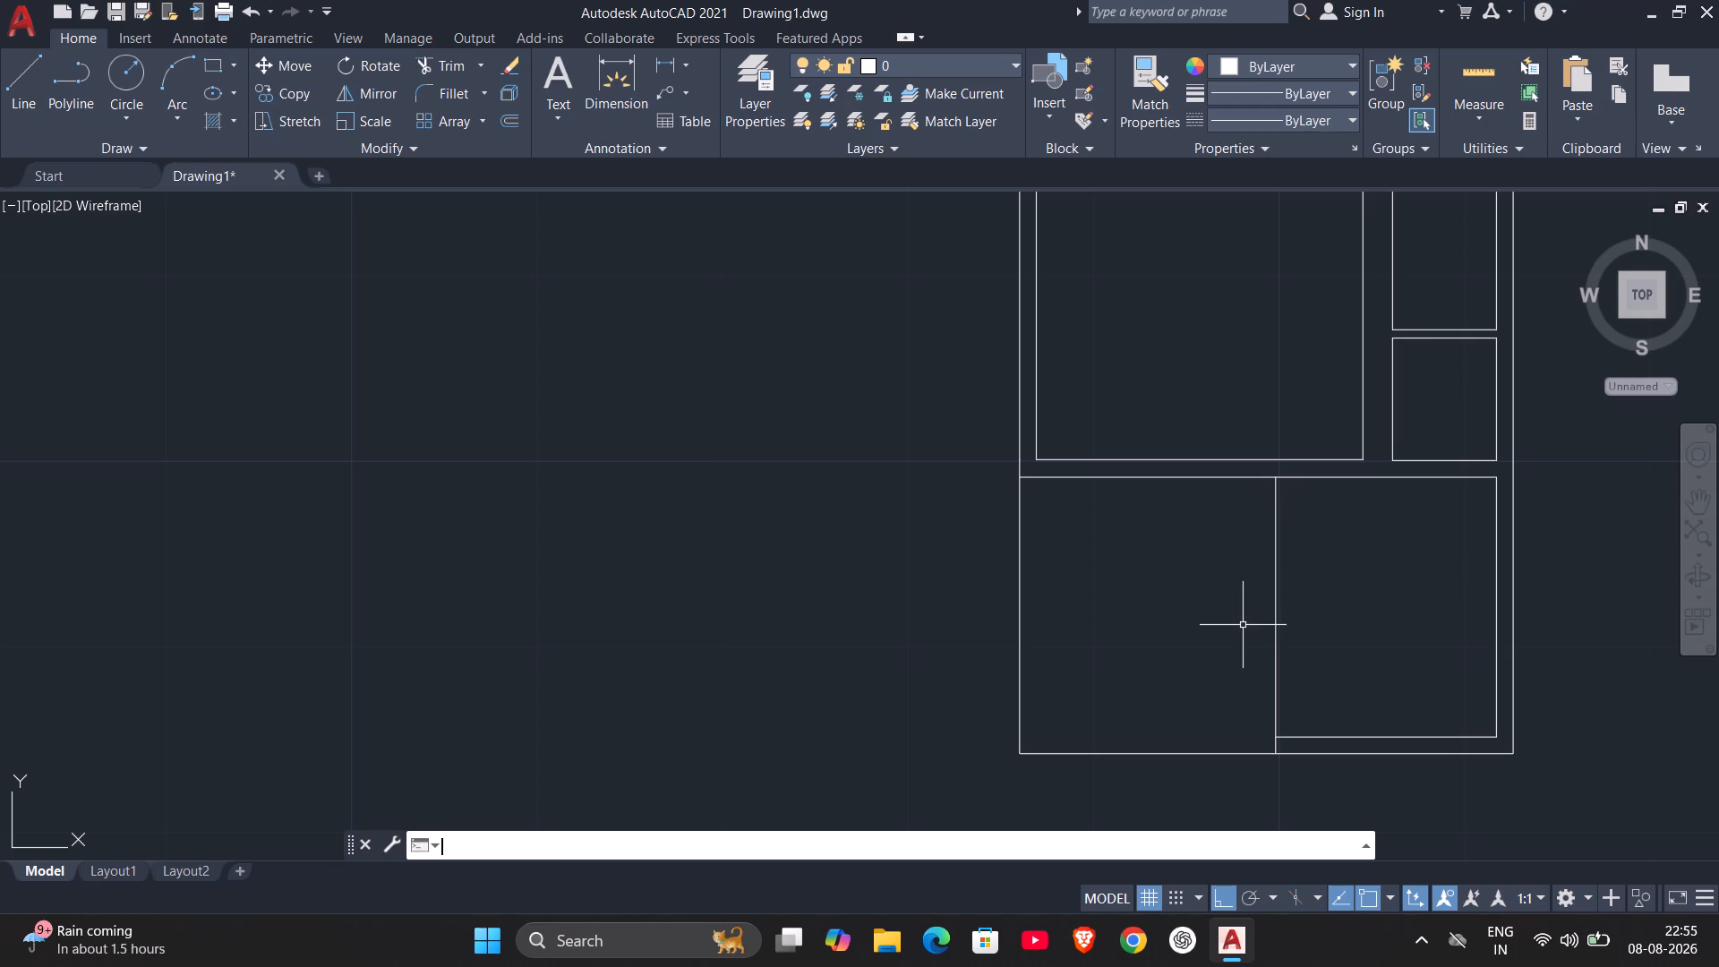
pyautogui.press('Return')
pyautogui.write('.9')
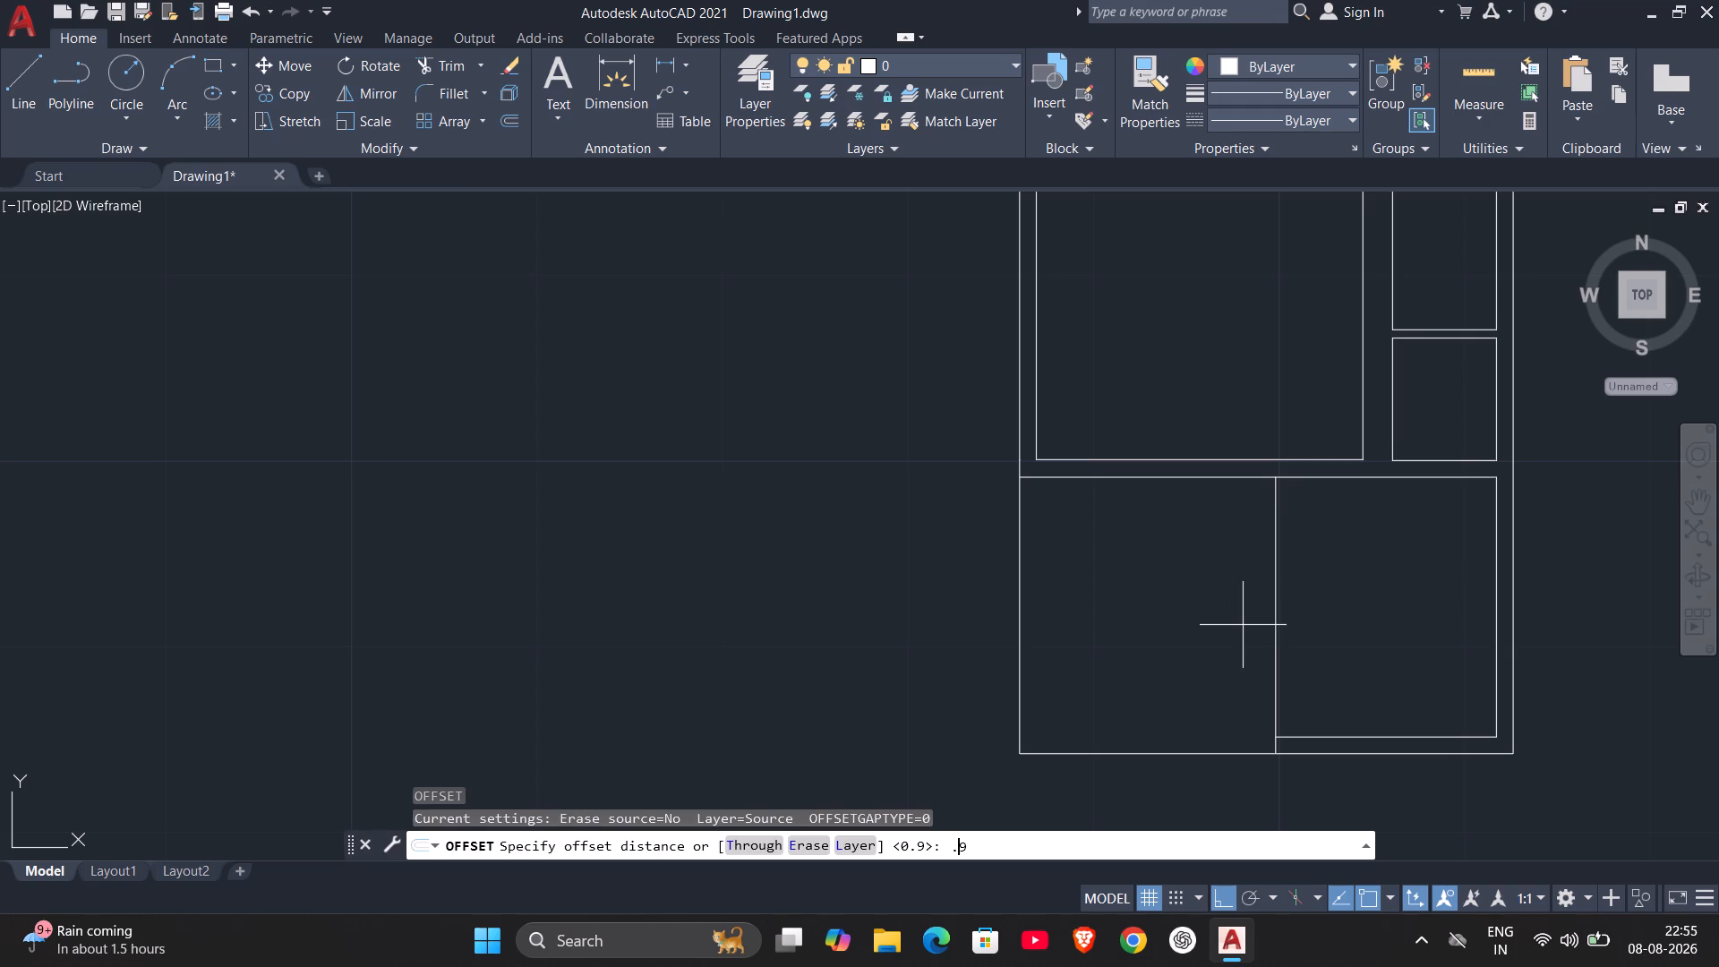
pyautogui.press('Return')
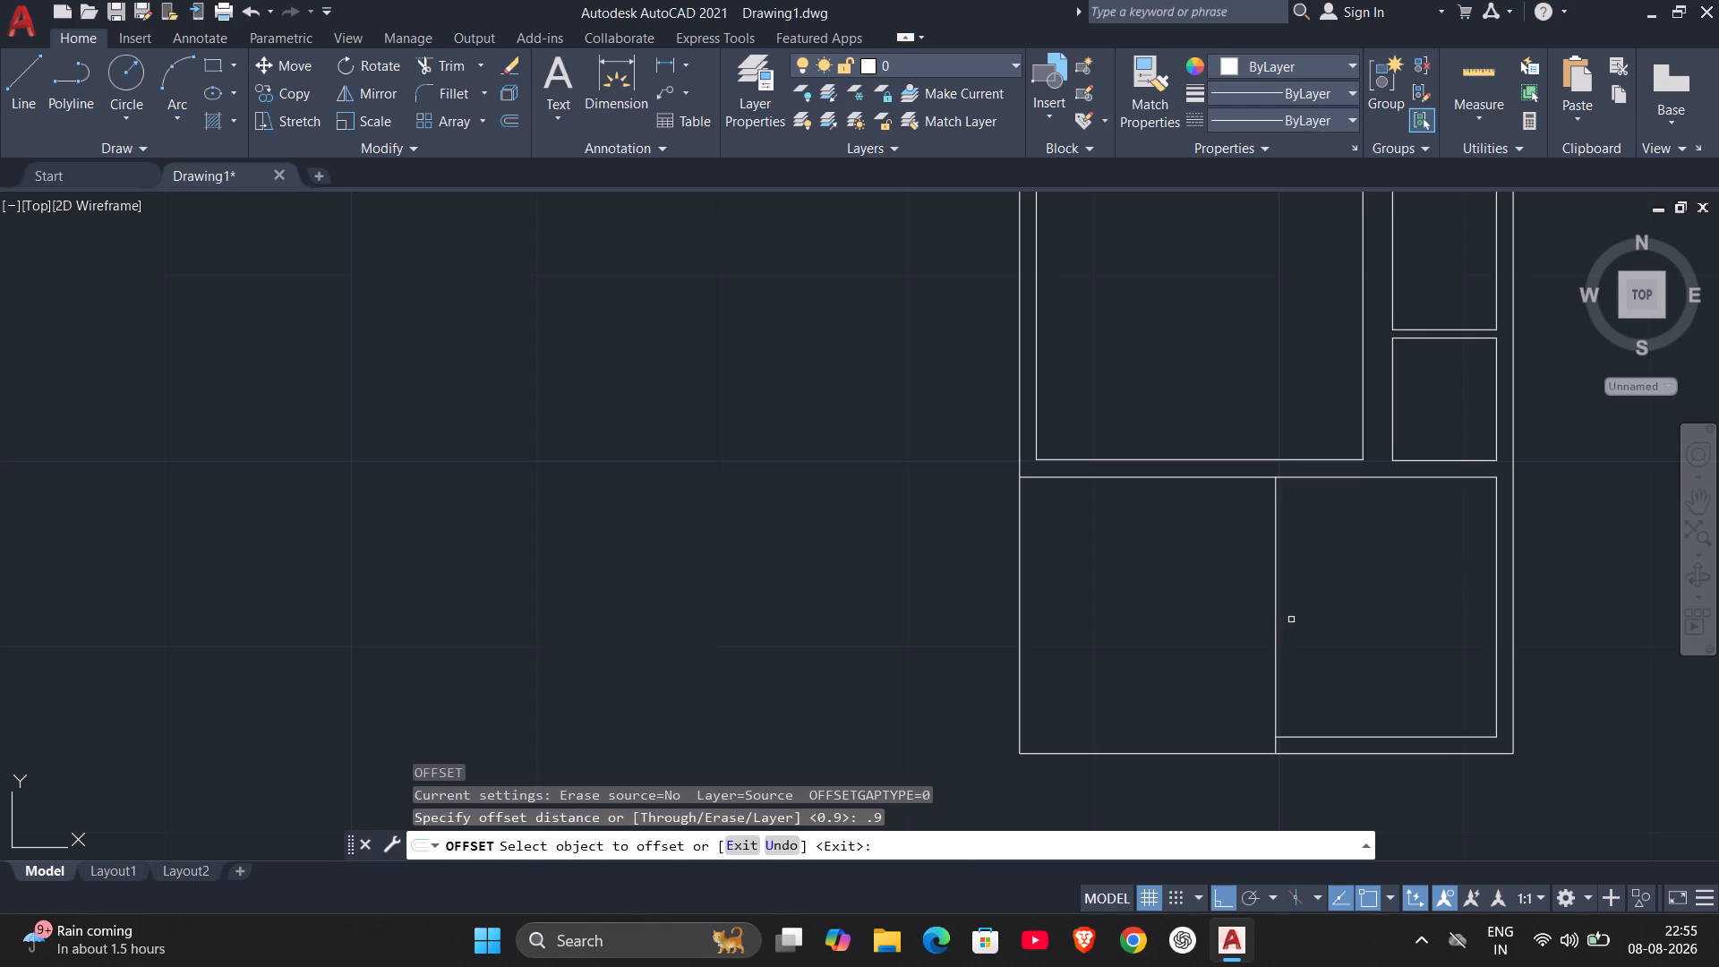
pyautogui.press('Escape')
# Explode the bottom-right room's rectangle into separate lines.
pyautogui.click(1275, 623)
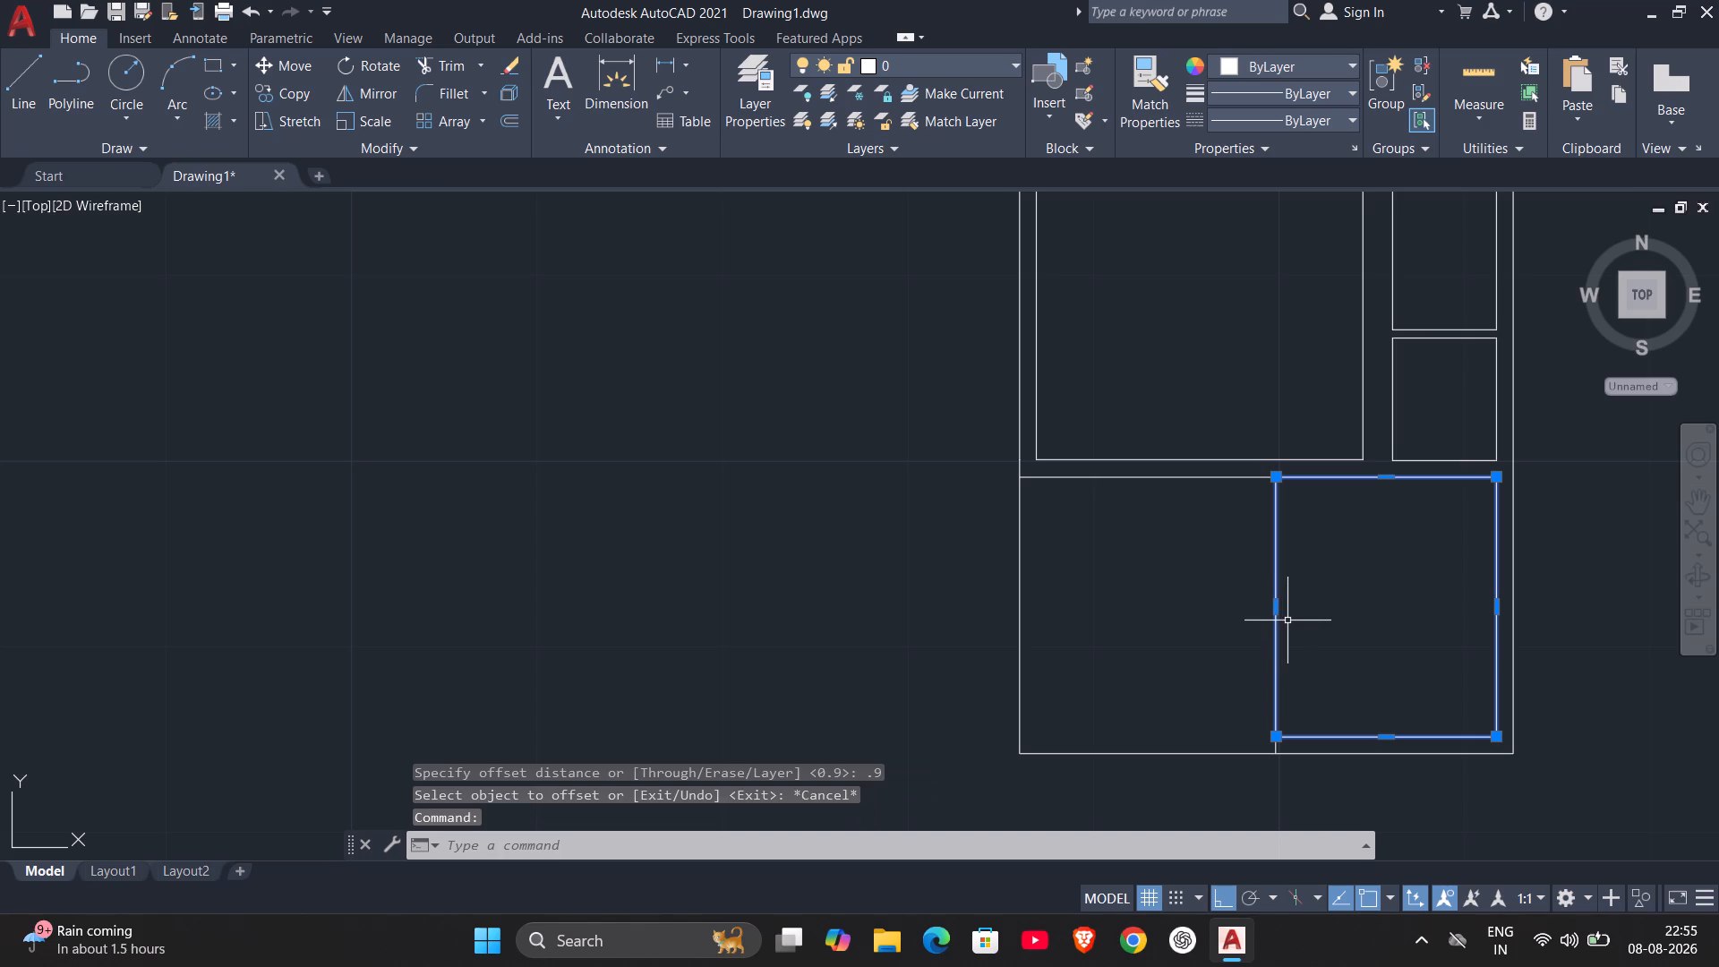
pyautogui.write('EX')
pyautogui.press('Down')
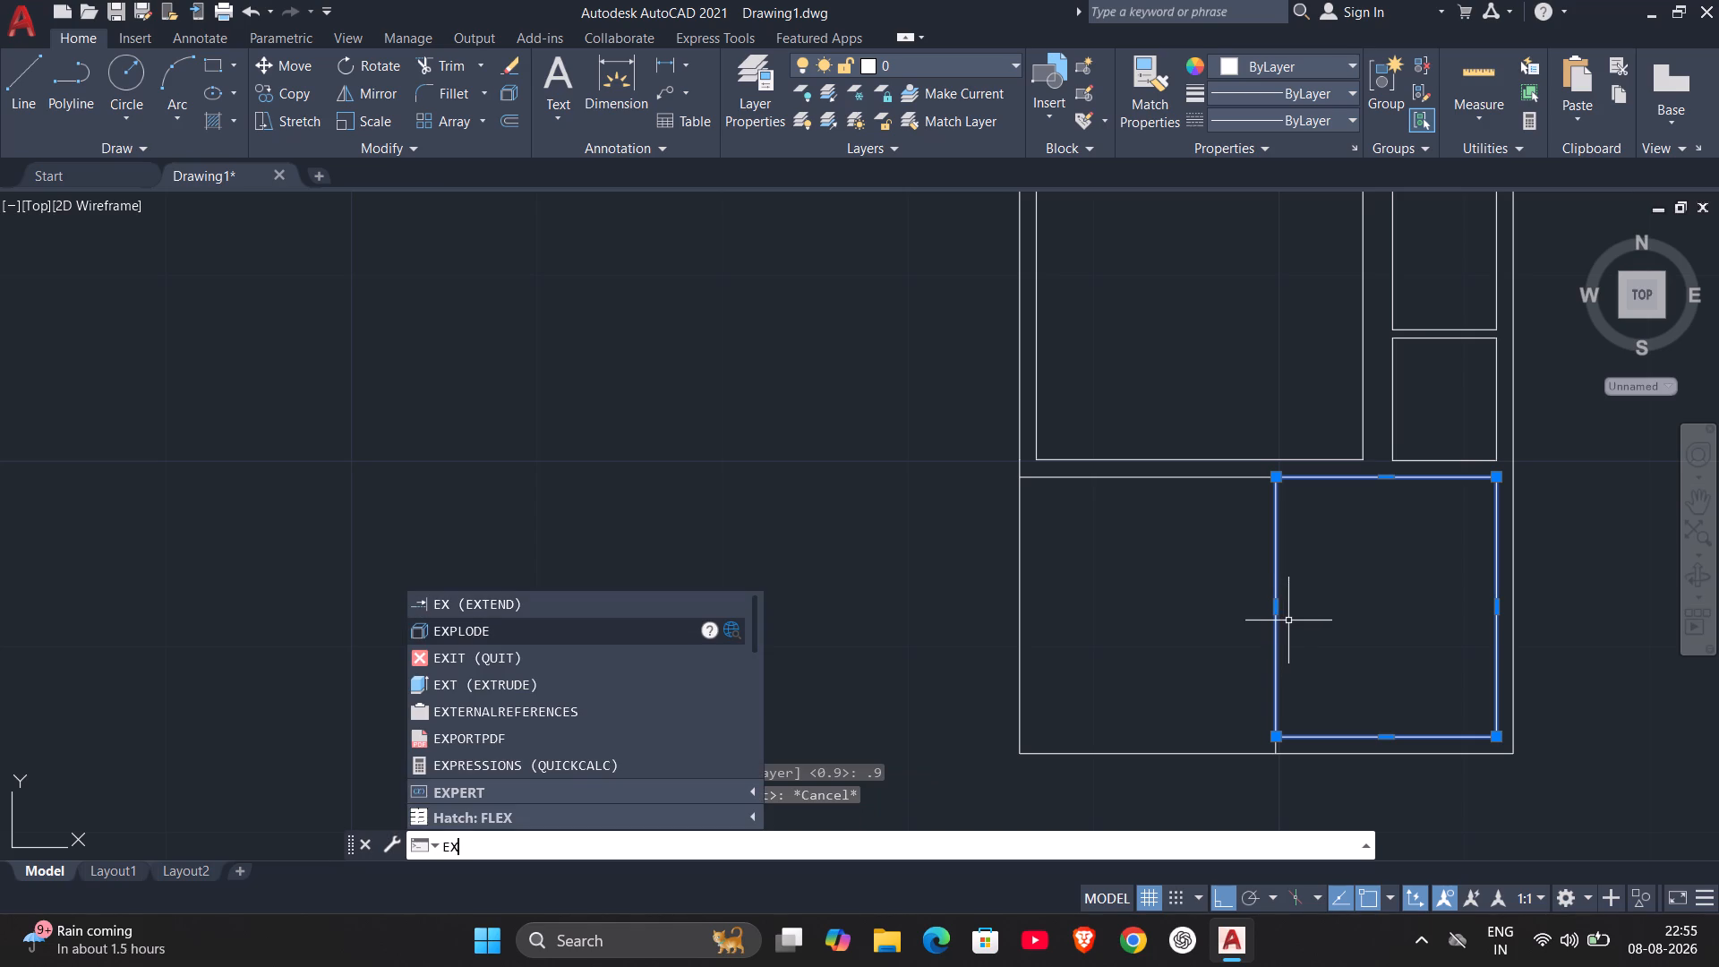
pyautogui.press('Return')
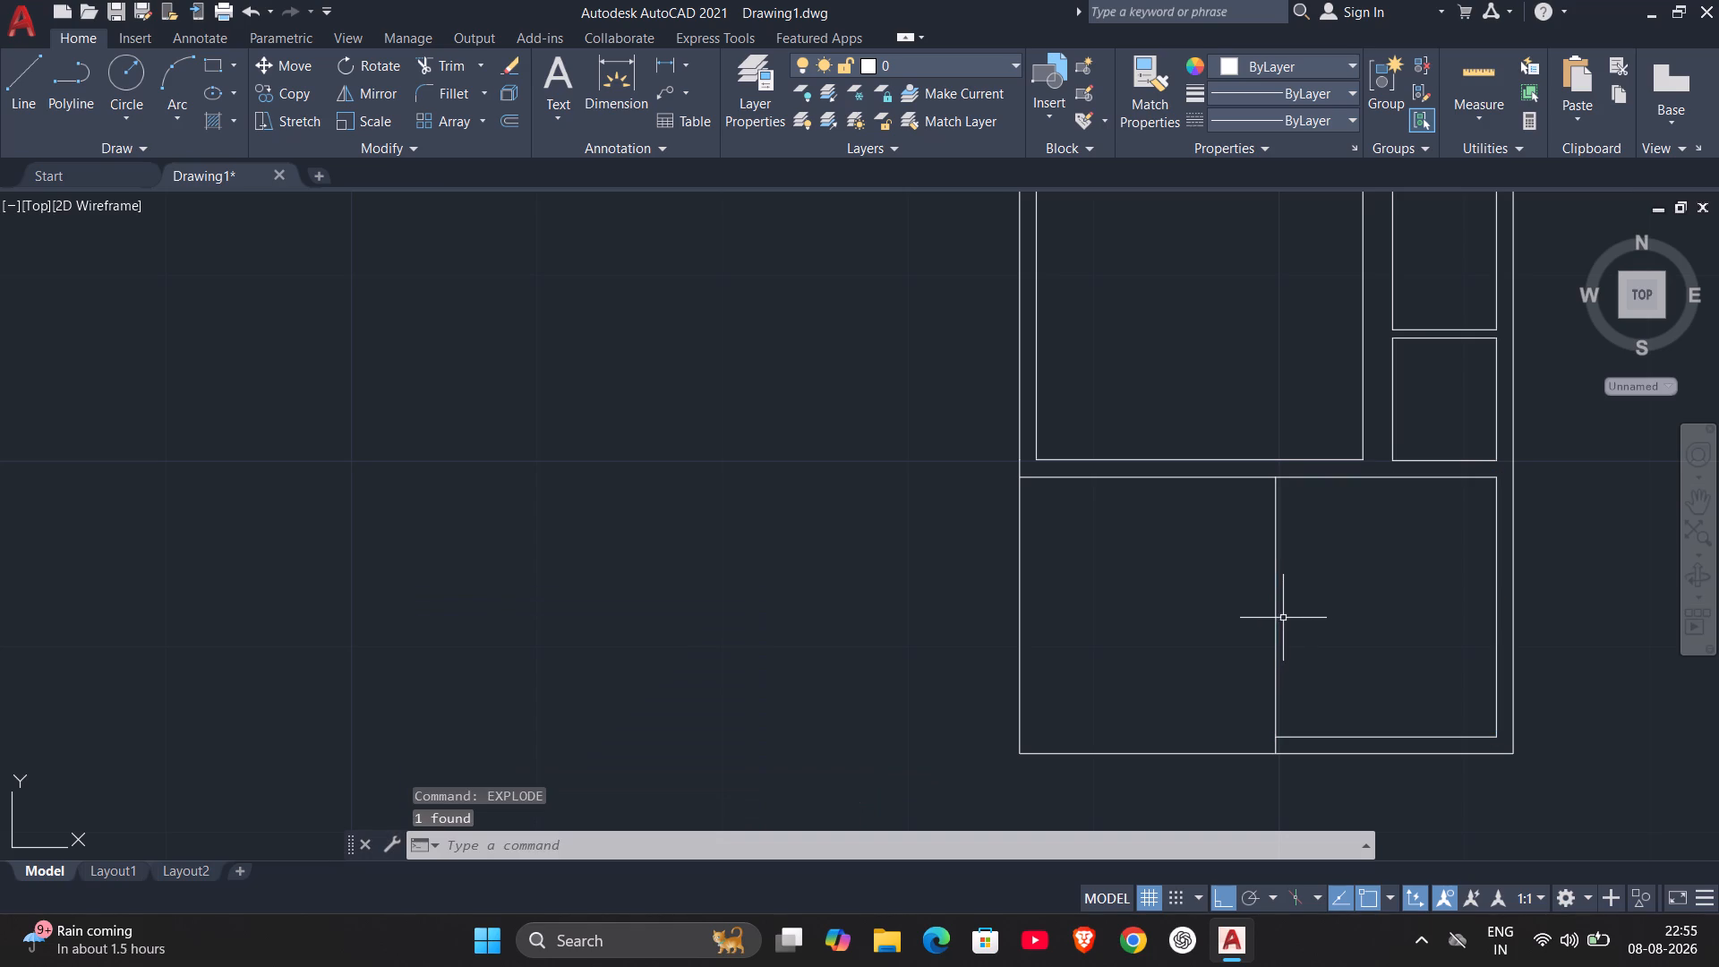
pyautogui.click(1277, 607)
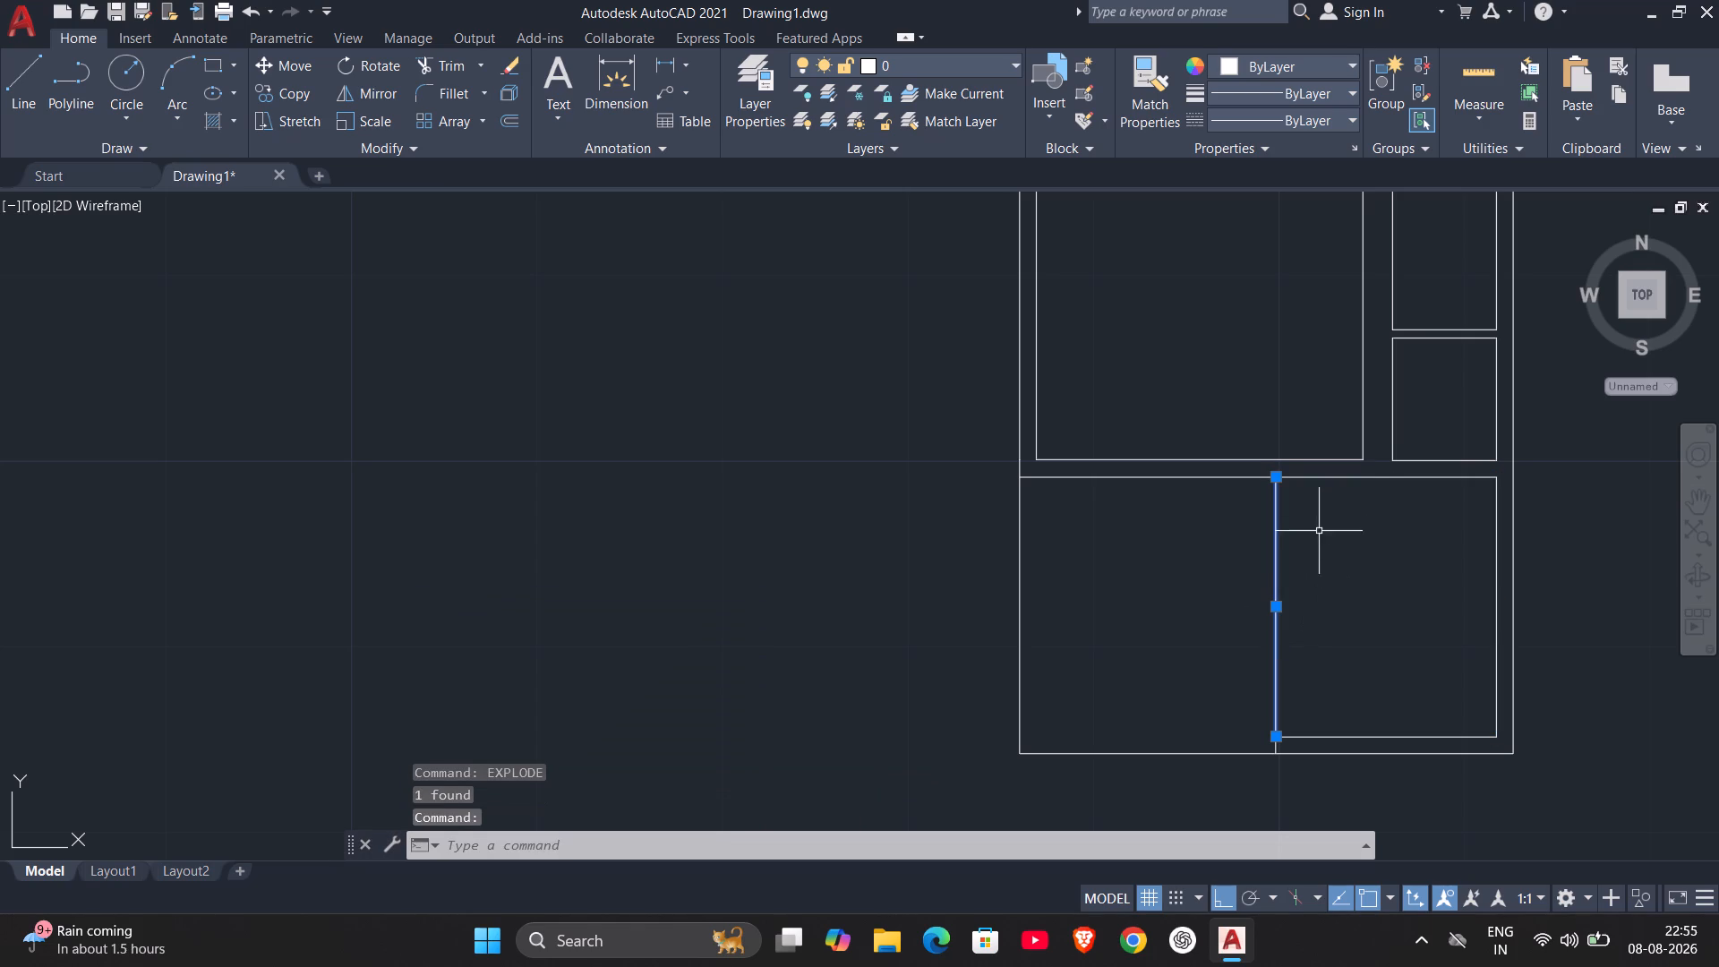
pyautogui.press('Escape')
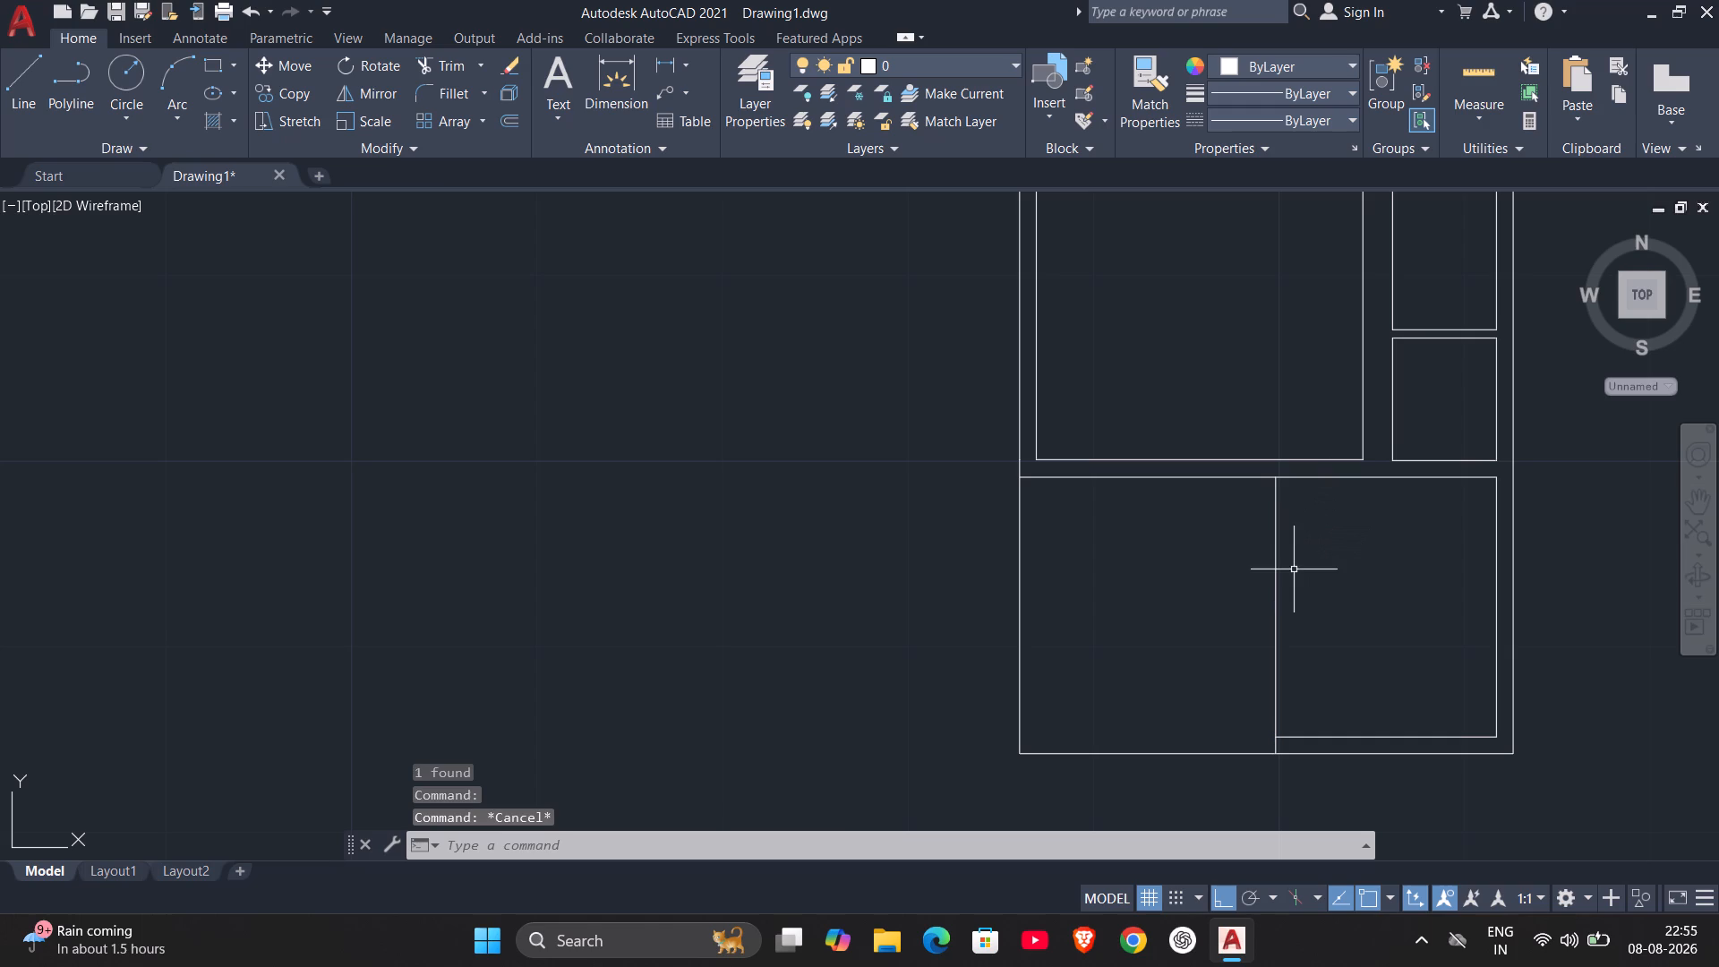
# Offset the bottom-right room's left side by 0.9 to the left, outside the room.
pyautogui.press('o')
pyautogui.press('Return')
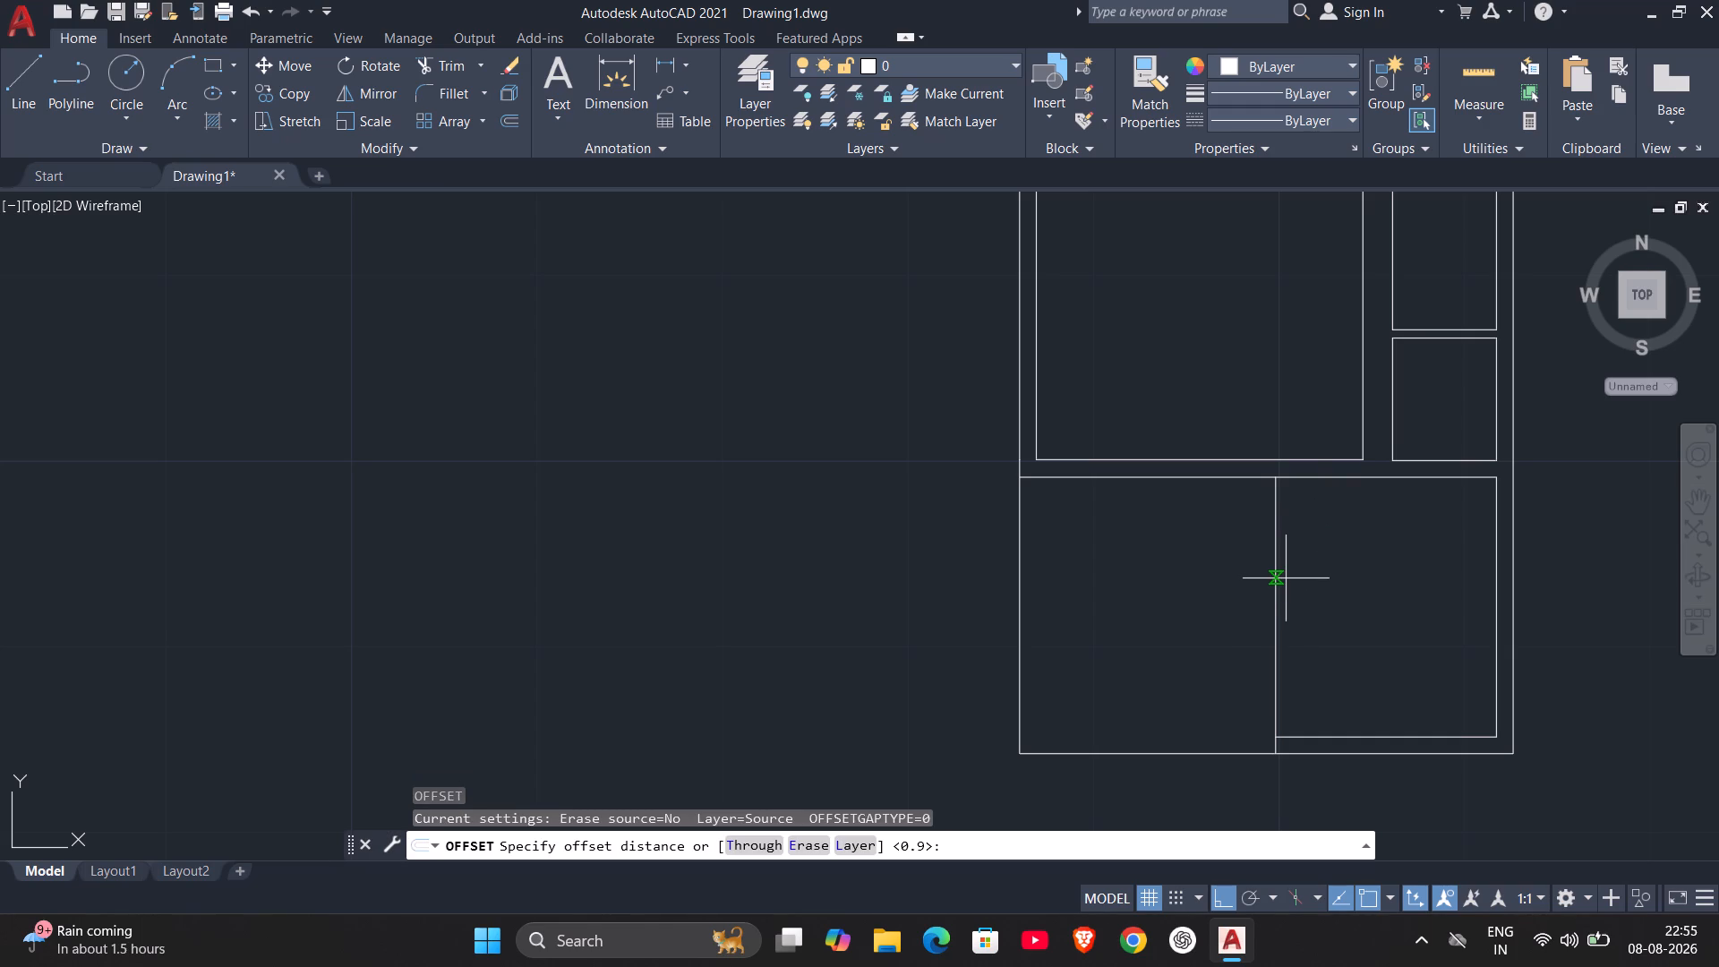
pyautogui.write('.9')
pyautogui.press('Return')
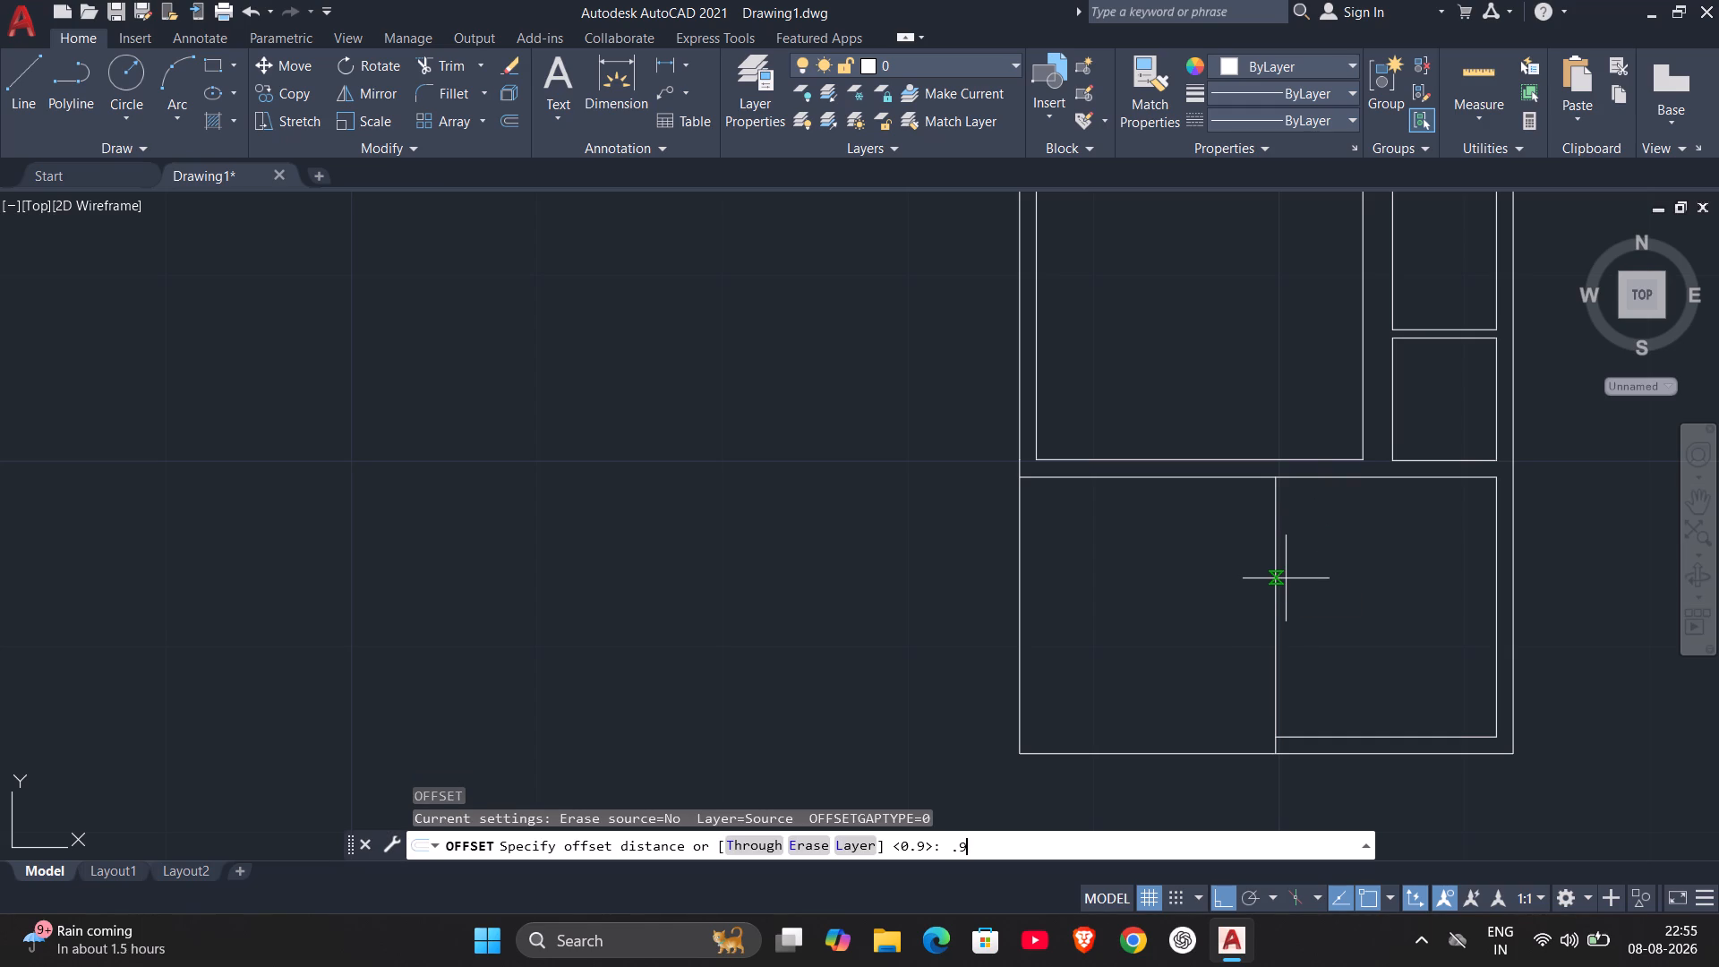
pyautogui.click(1277, 588)
pyautogui.click(1256, 597)
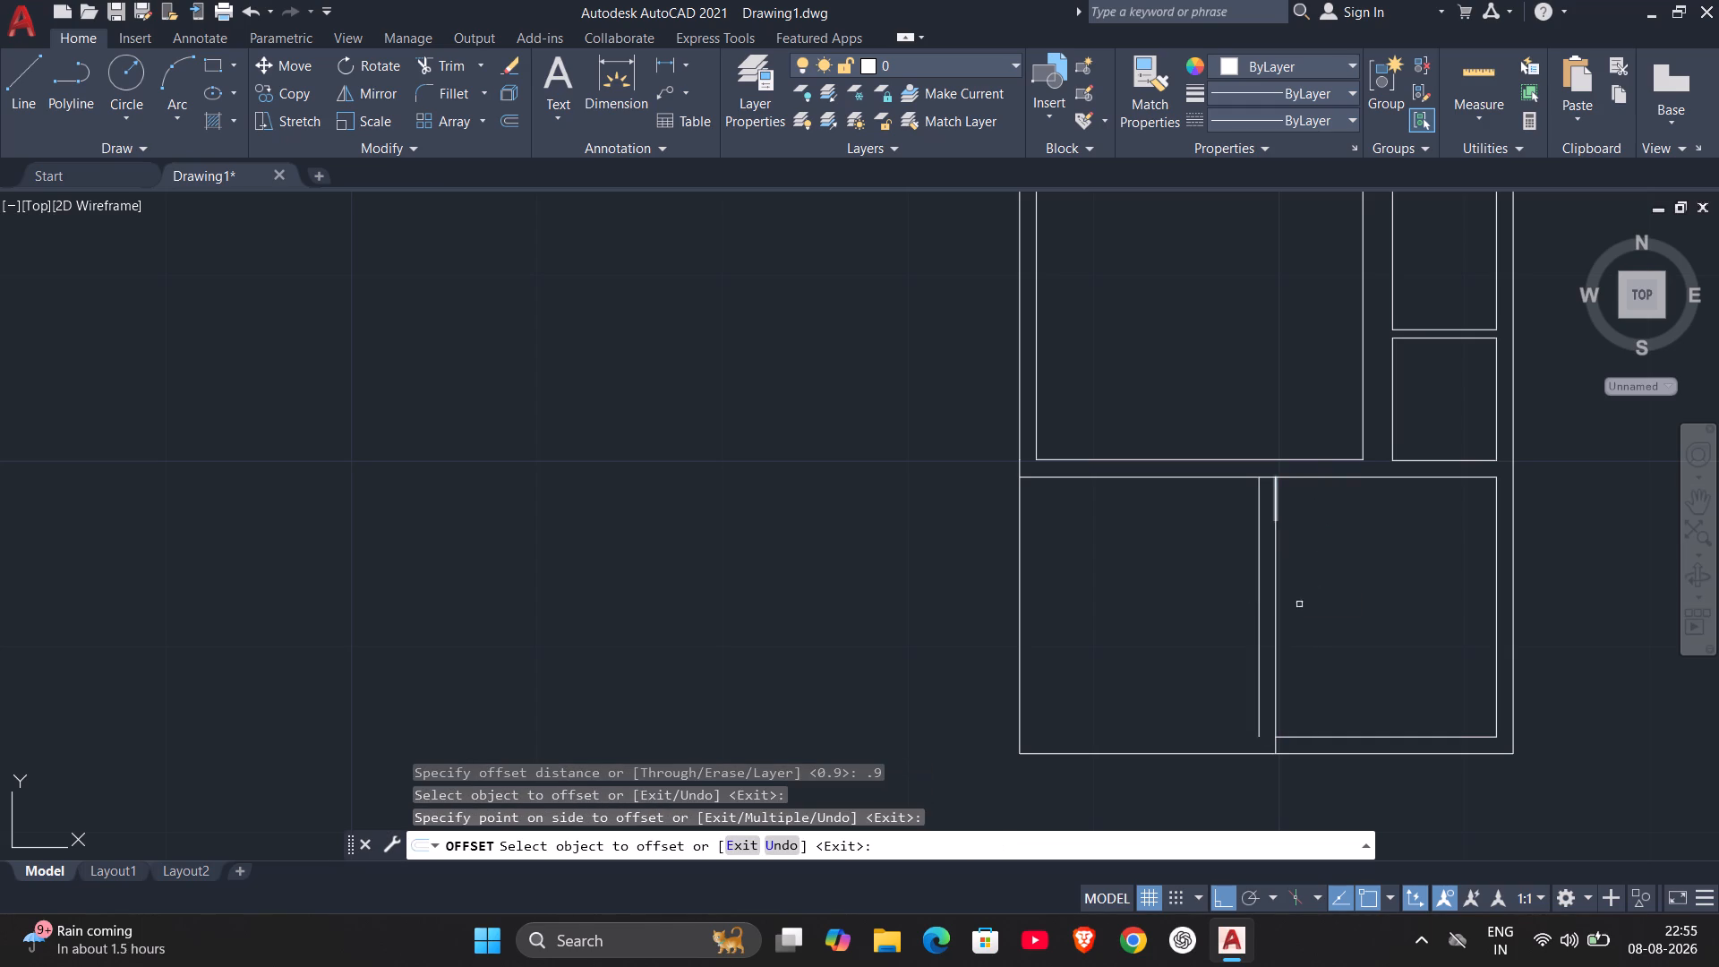
pyautogui.press('Escape')
# Extend the offset wall line down to the bottom outer wall.
pyautogui.scroll(1, 1303, 675)
pyautogui.moveTo(1302, 681); pyautogui.dragTo(1304, 582, button='middle')
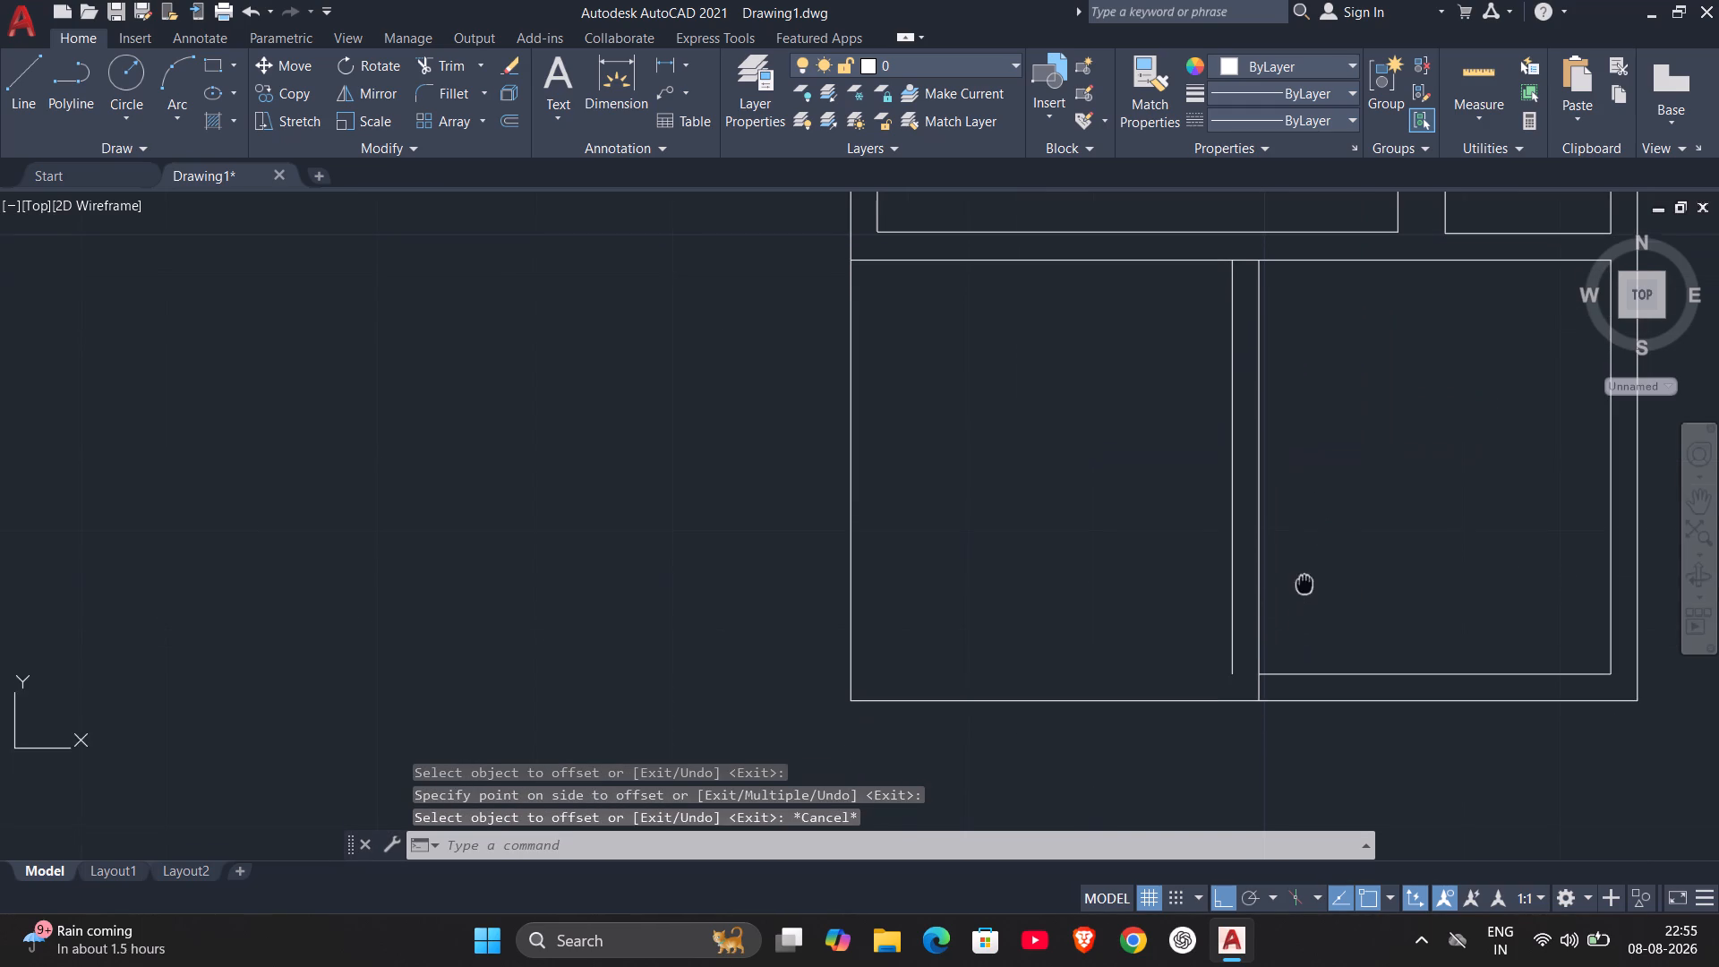
pyautogui.moveTo(1304, 582); pyautogui.dragTo(1304, 580, button='middle')
pyautogui.press('t')
pyautogui.press('Escape')
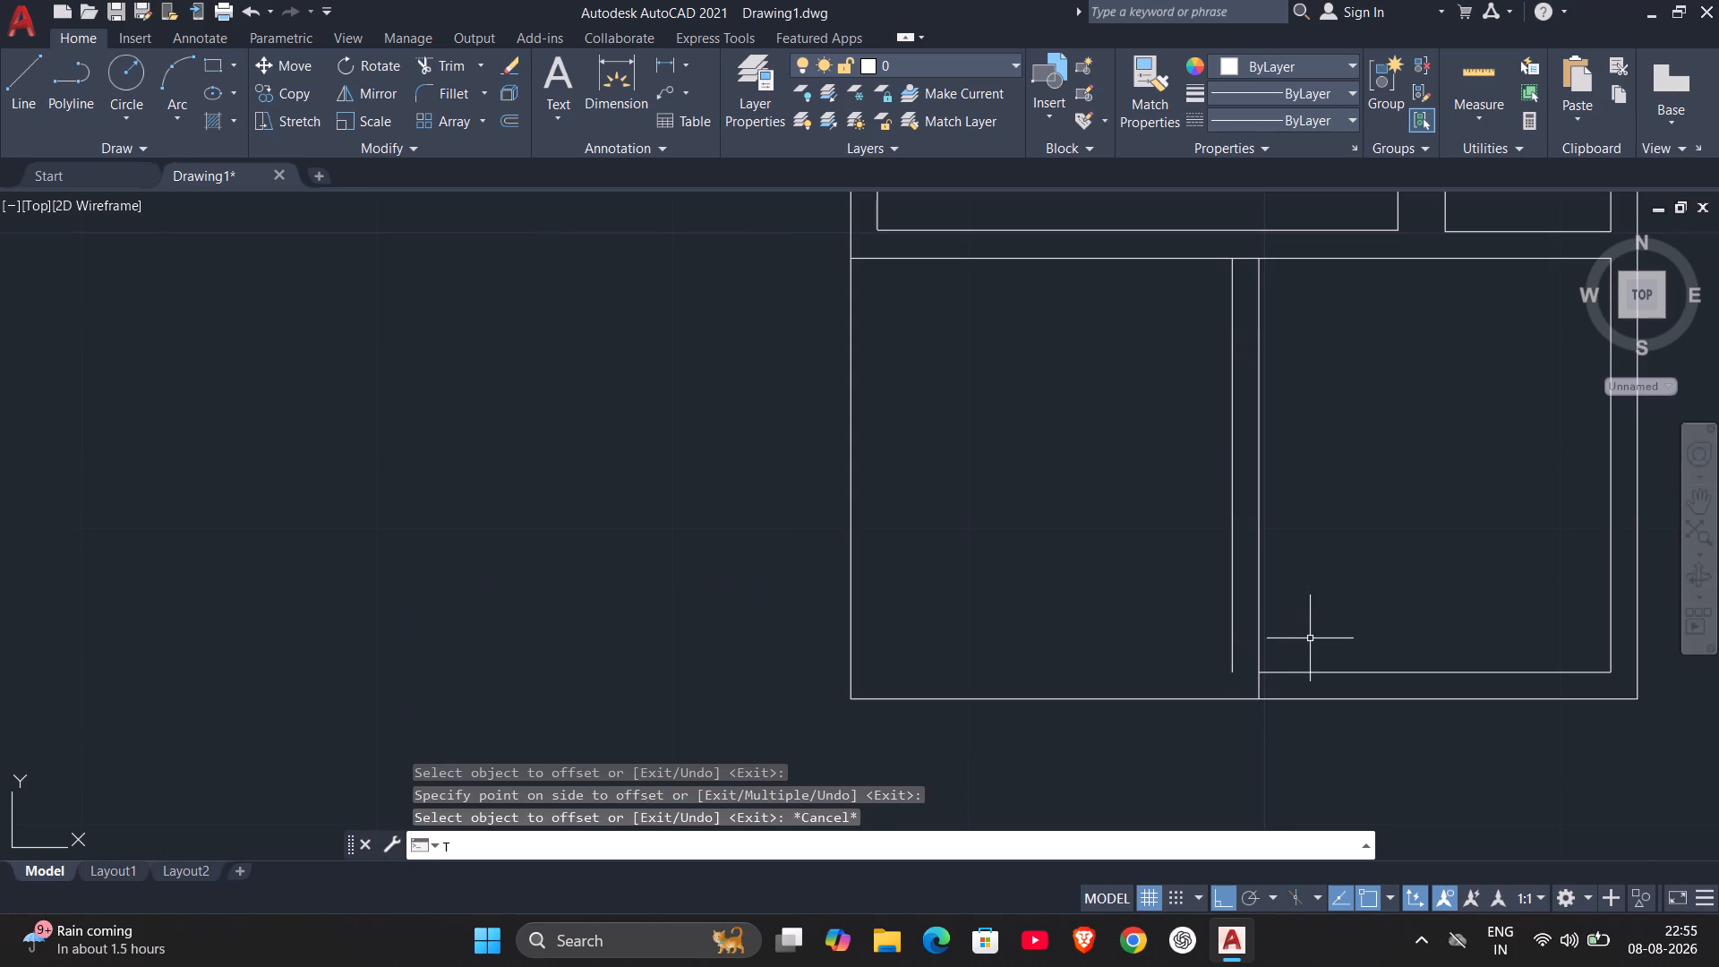
pyautogui.write('EX')
pyautogui.press('Return')
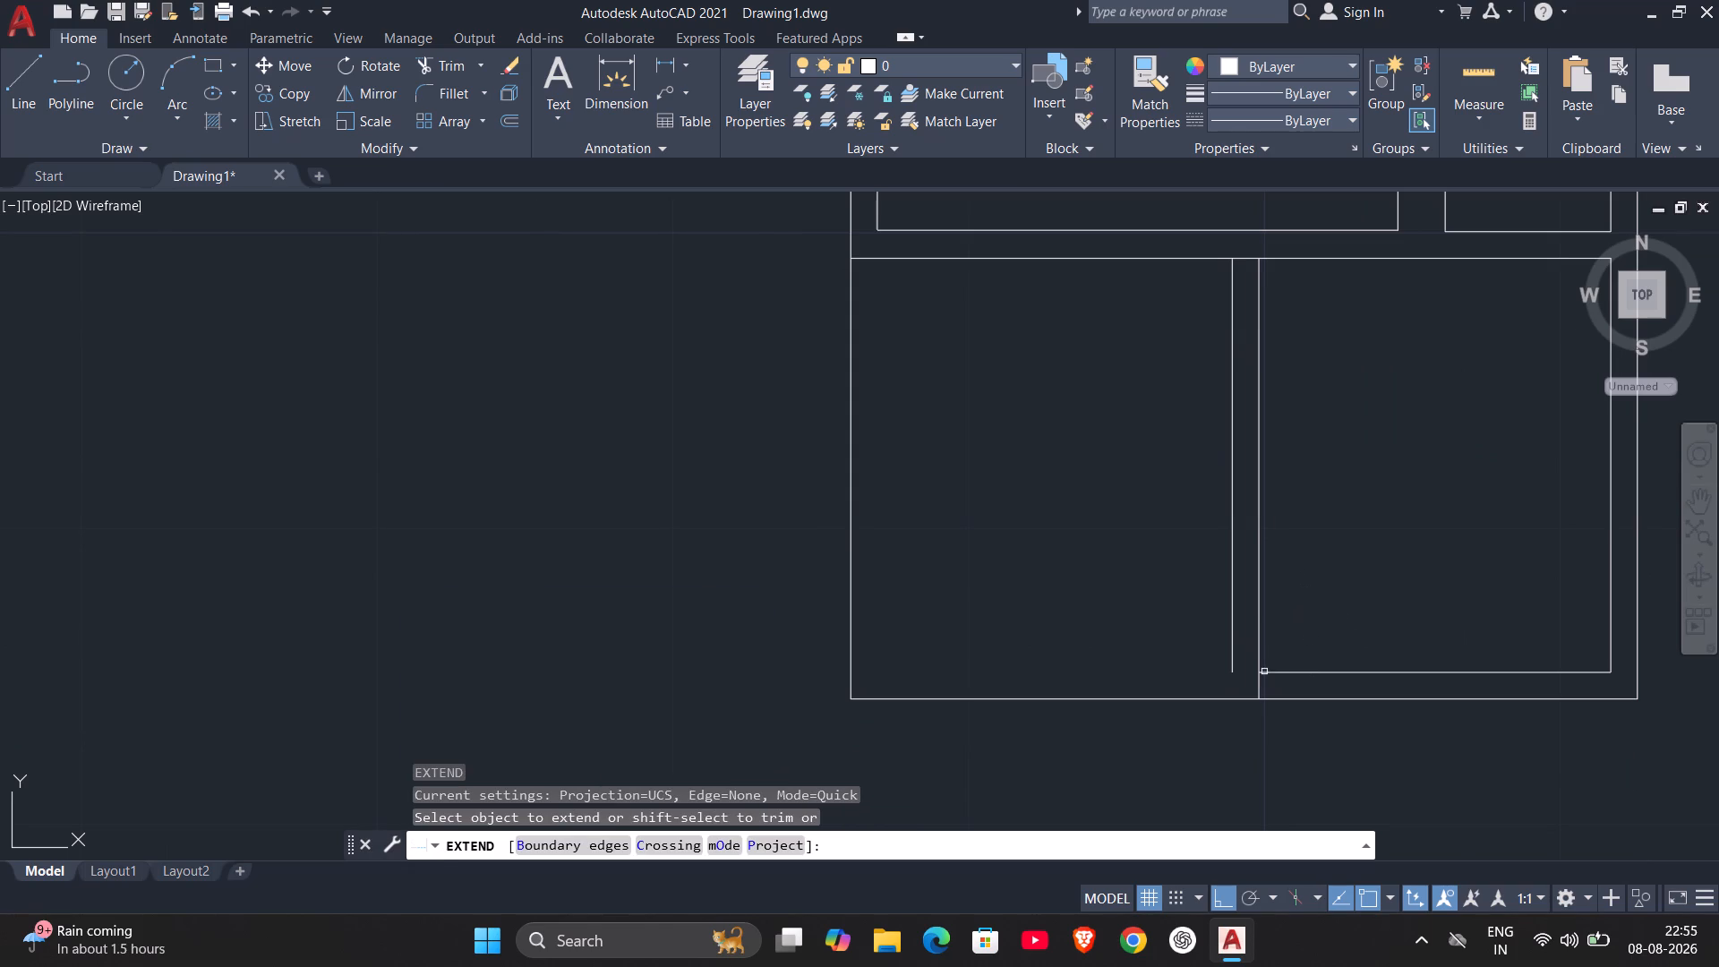
pyautogui.click(1231, 655)
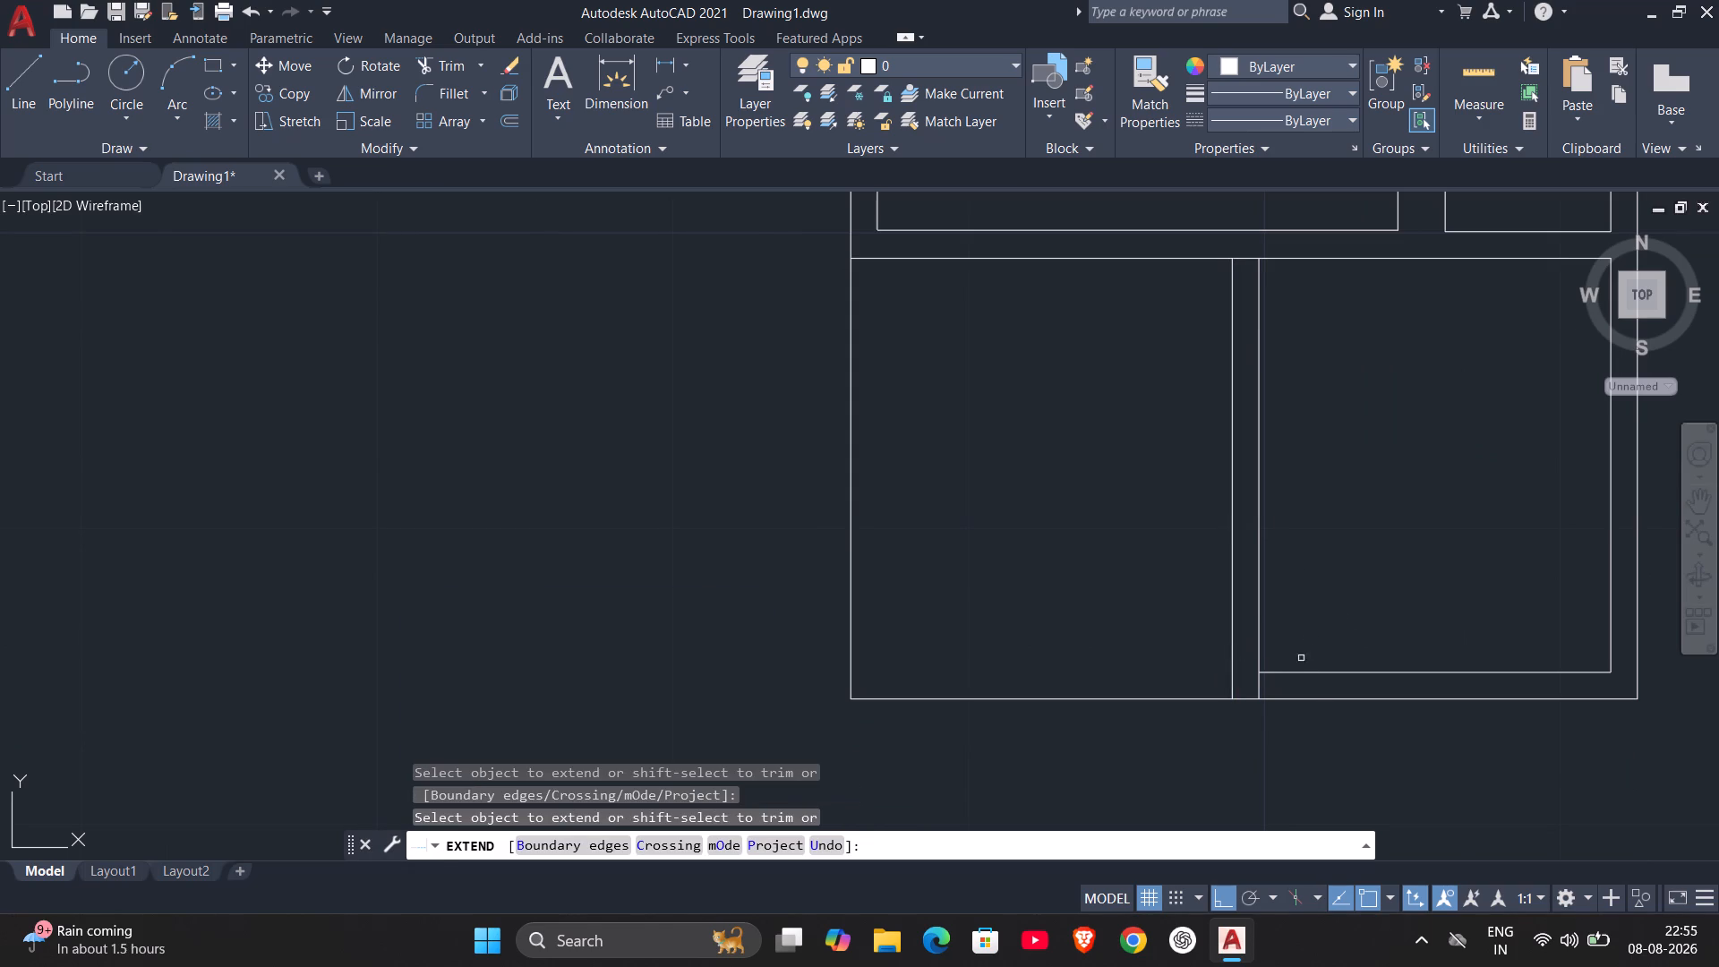
pyautogui.press('Escape')
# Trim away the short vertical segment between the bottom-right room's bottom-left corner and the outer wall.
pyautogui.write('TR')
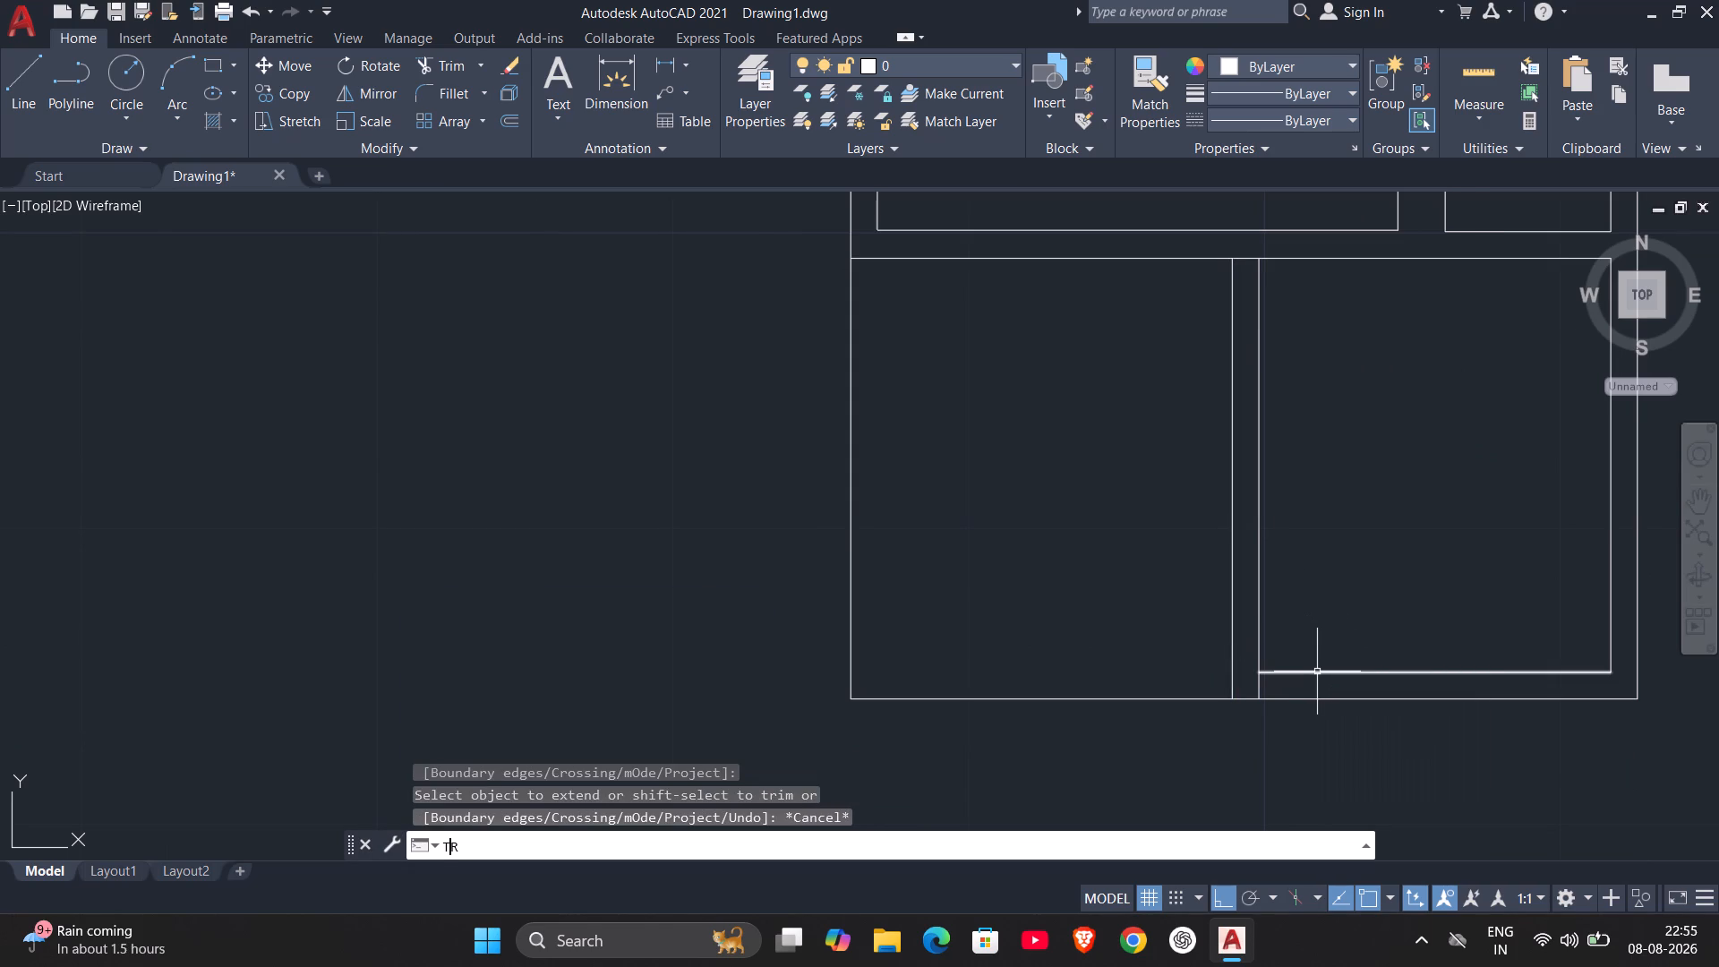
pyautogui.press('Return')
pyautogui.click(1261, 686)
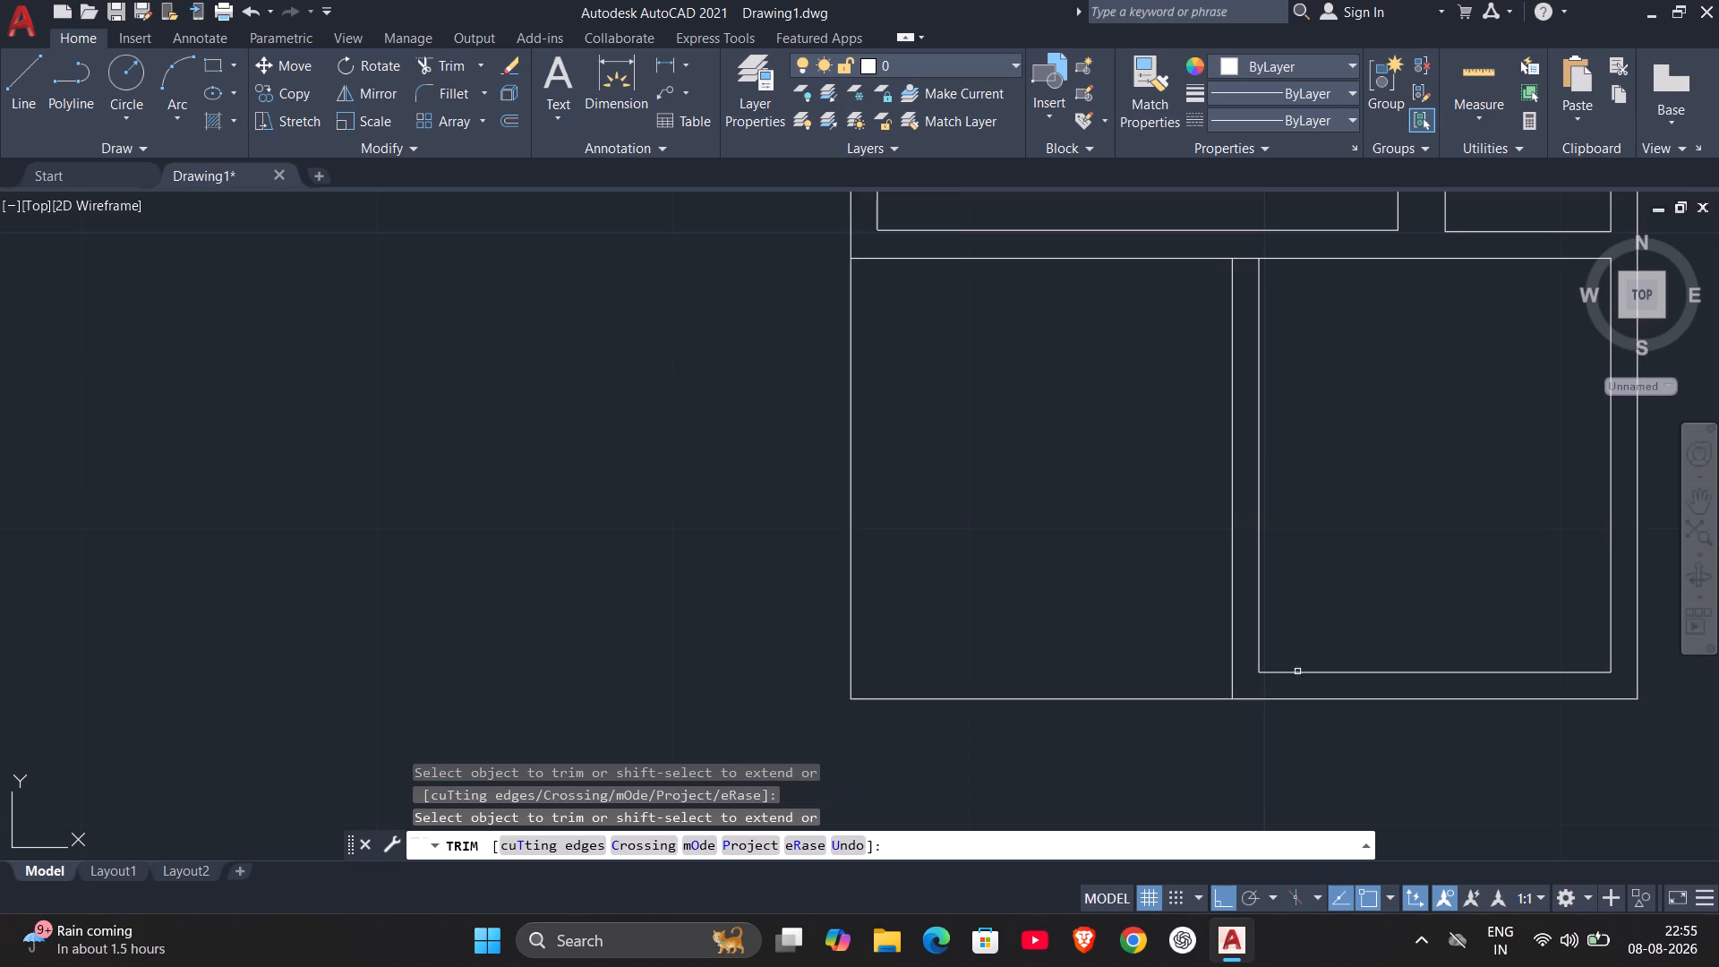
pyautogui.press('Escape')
# Extend both vertical wall lines beside the bottom-right room up to the bottom edge of the large middle room.
pyautogui.scroll(-1, 1336, 550)
pyautogui.moveTo(1336, 550); pyautogui.dragTo(1324, 638, button='middle')
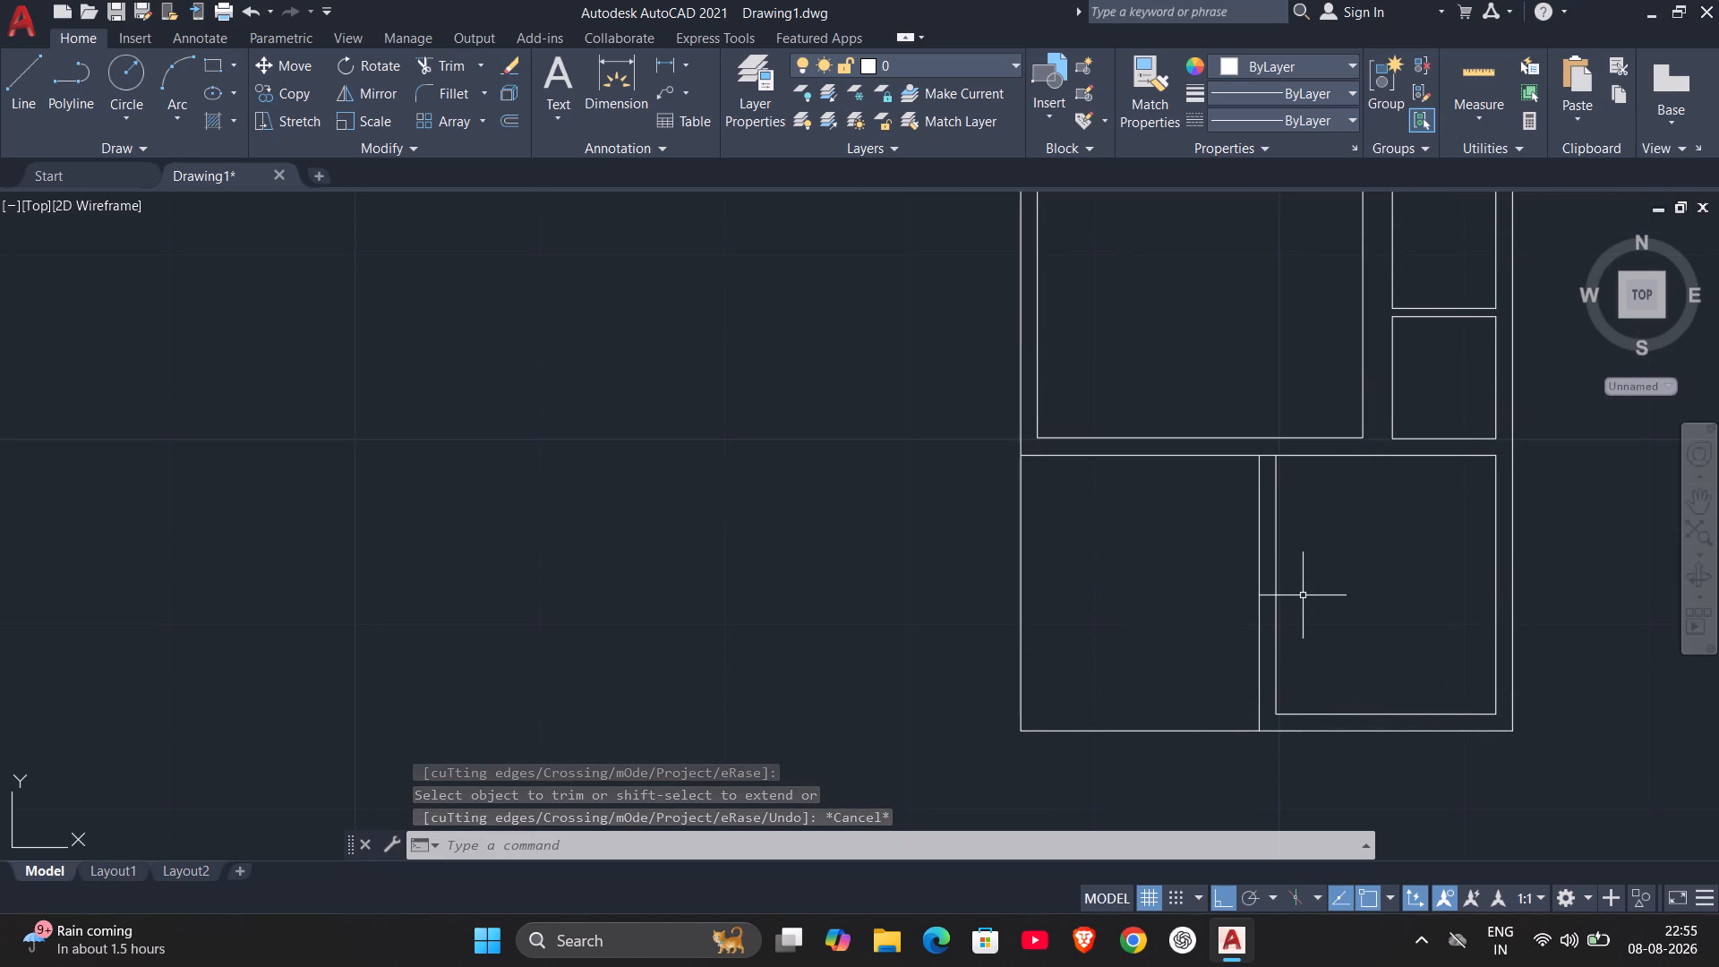
pyautogui.press('space')
pyautogui.press('Escape')
pyautogui.write('EX')
pyautogui.press('Return')
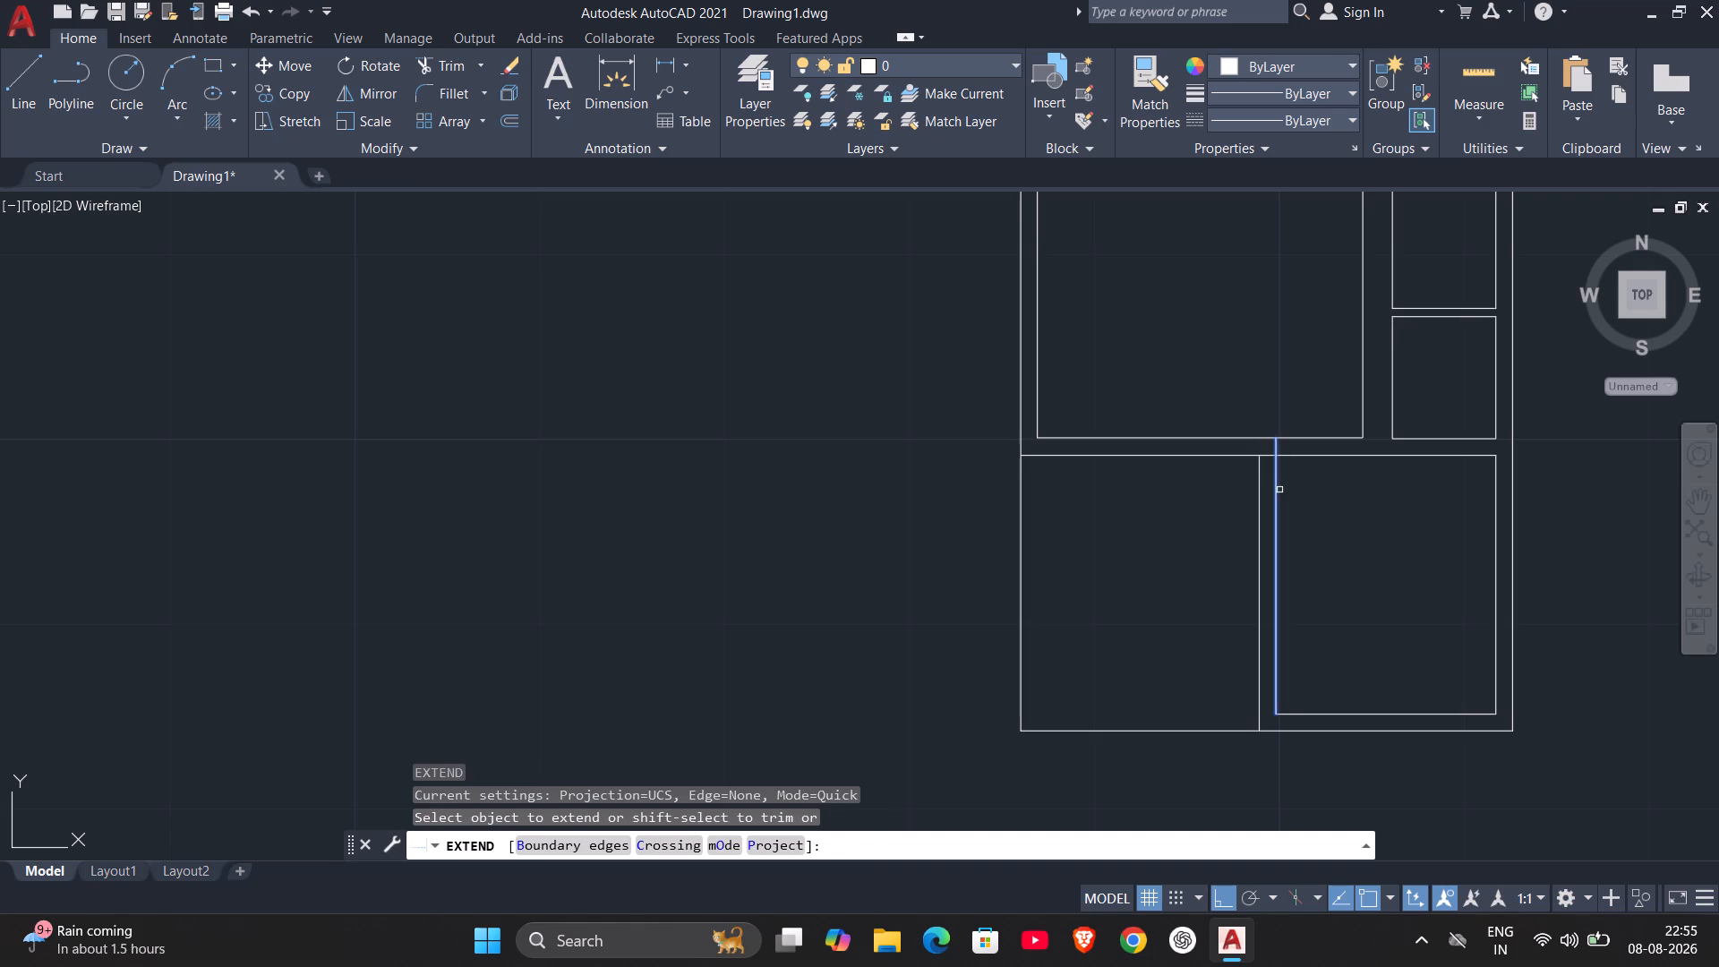
pyautogui.click(1279, 492)
pyautogui.click(1259, 486)
pyautogui.press('Escape')
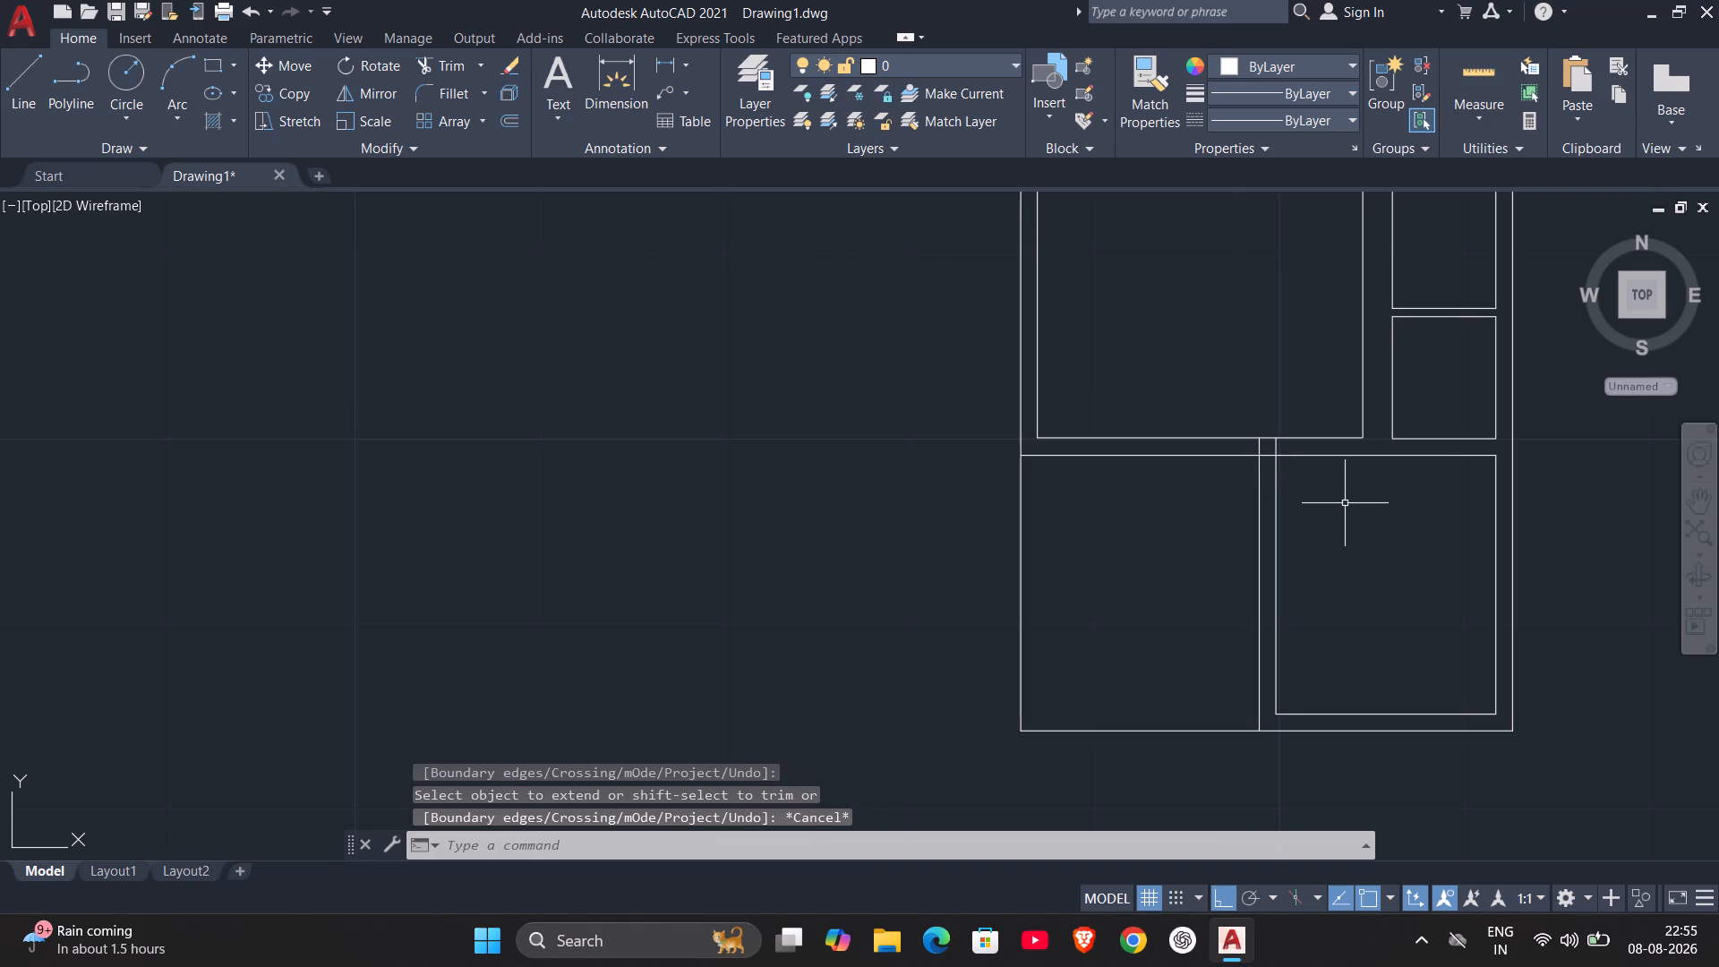
# Explode the large middle room's rectangle into separate lines.
pyautogui.scroll(1, 1345, 502)
pyautogui.scroll(-1, 1345, 505)
pyautogui.press('Escape')
pyautogui.scroll(-1, 1385, 587)
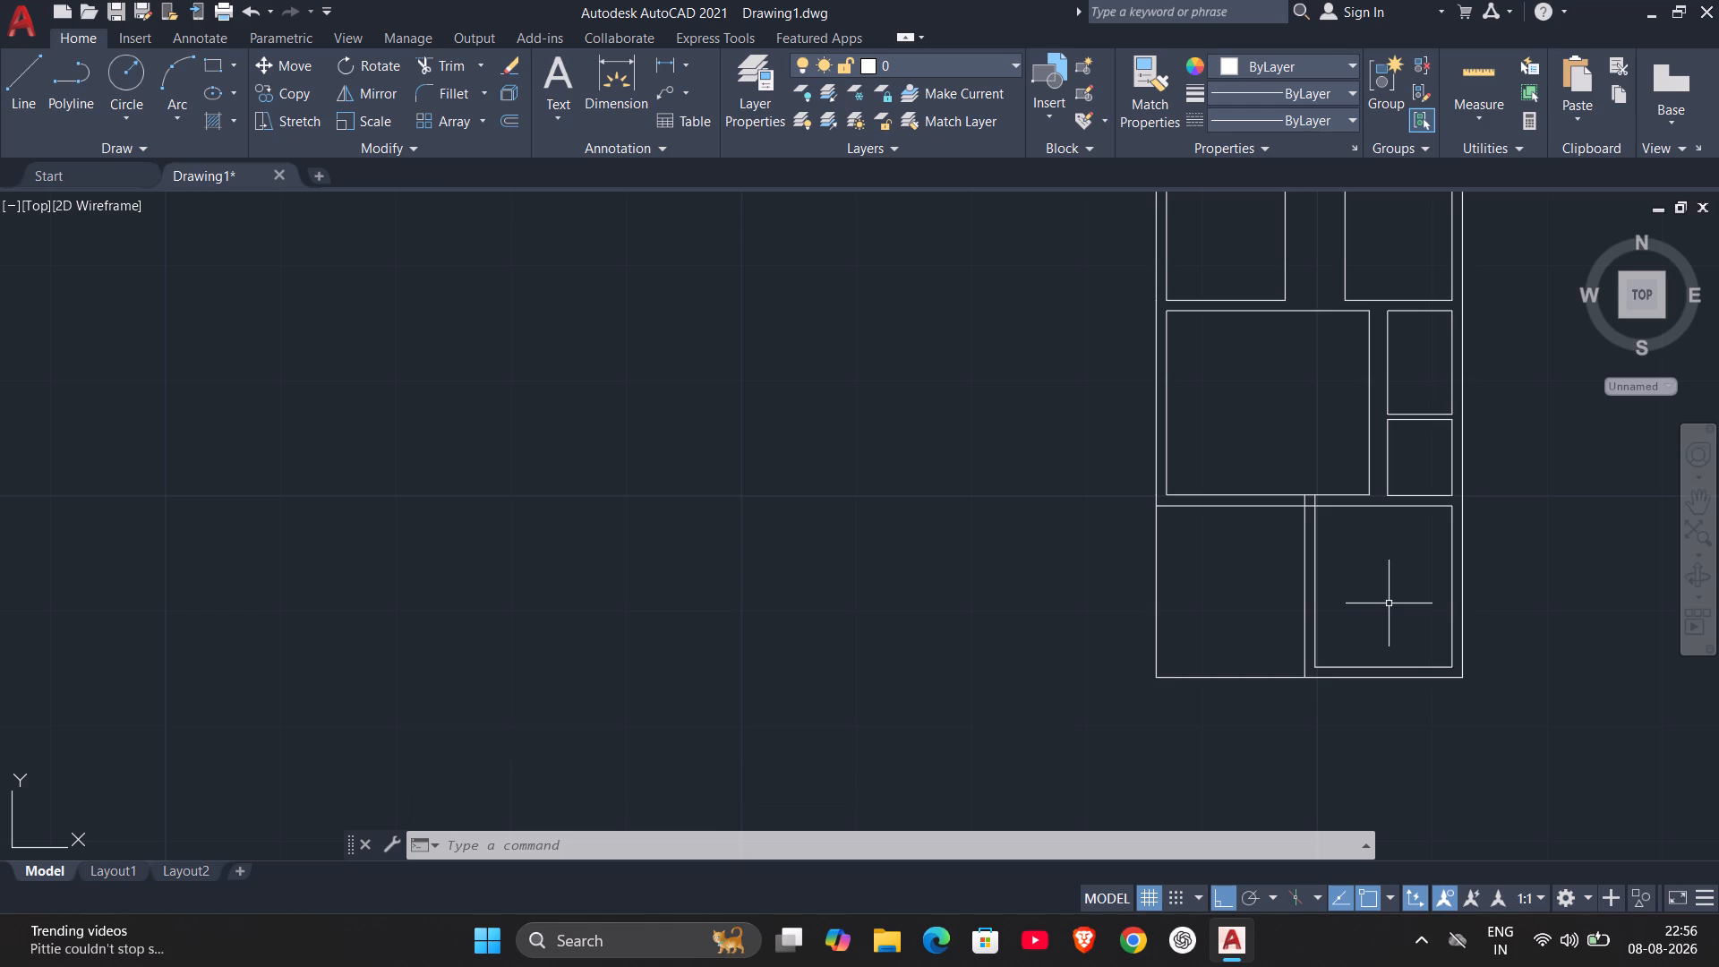
pyautogui.scroll(2, 1373, 319)
pyautogui.moveTo(1373, 319); pyautogui.dragTo(1372, 351, button='middle')
pyautogui.scroll(1, 1372, 352)
pyautogui.scroll(-2, 1372, 352)
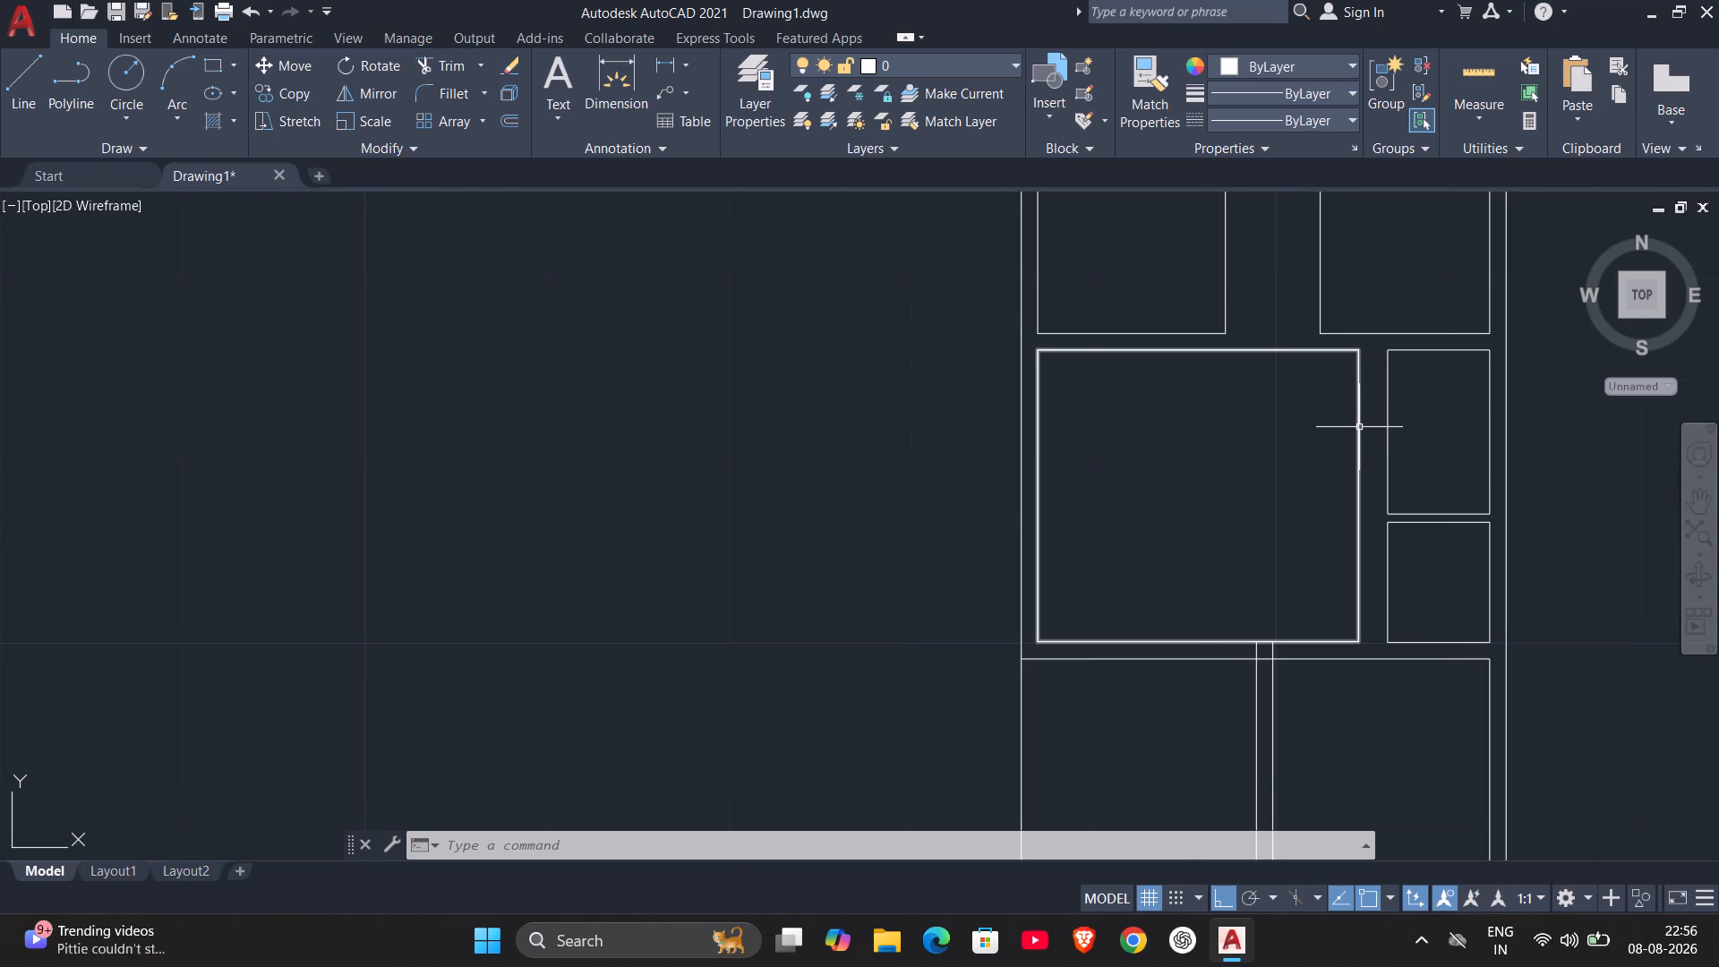
pyautogui.click(1359, 429)
pyautogui.write('EX')
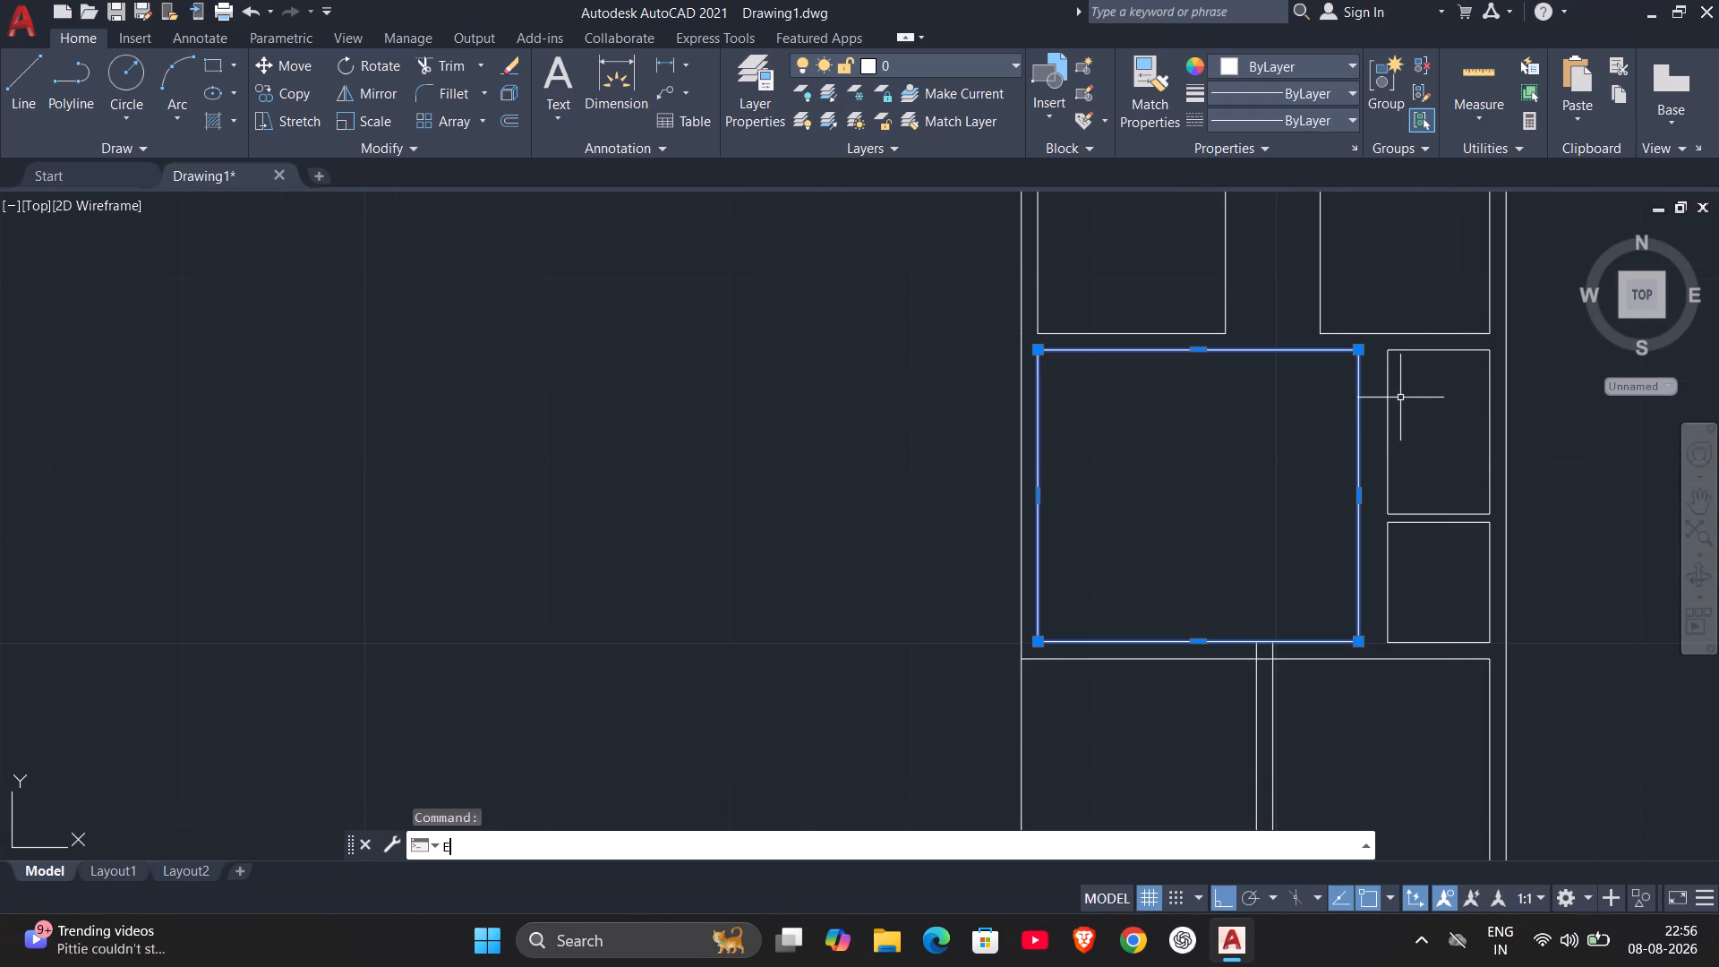
pyautogui.press('Down')
pyautogui.press('Return')
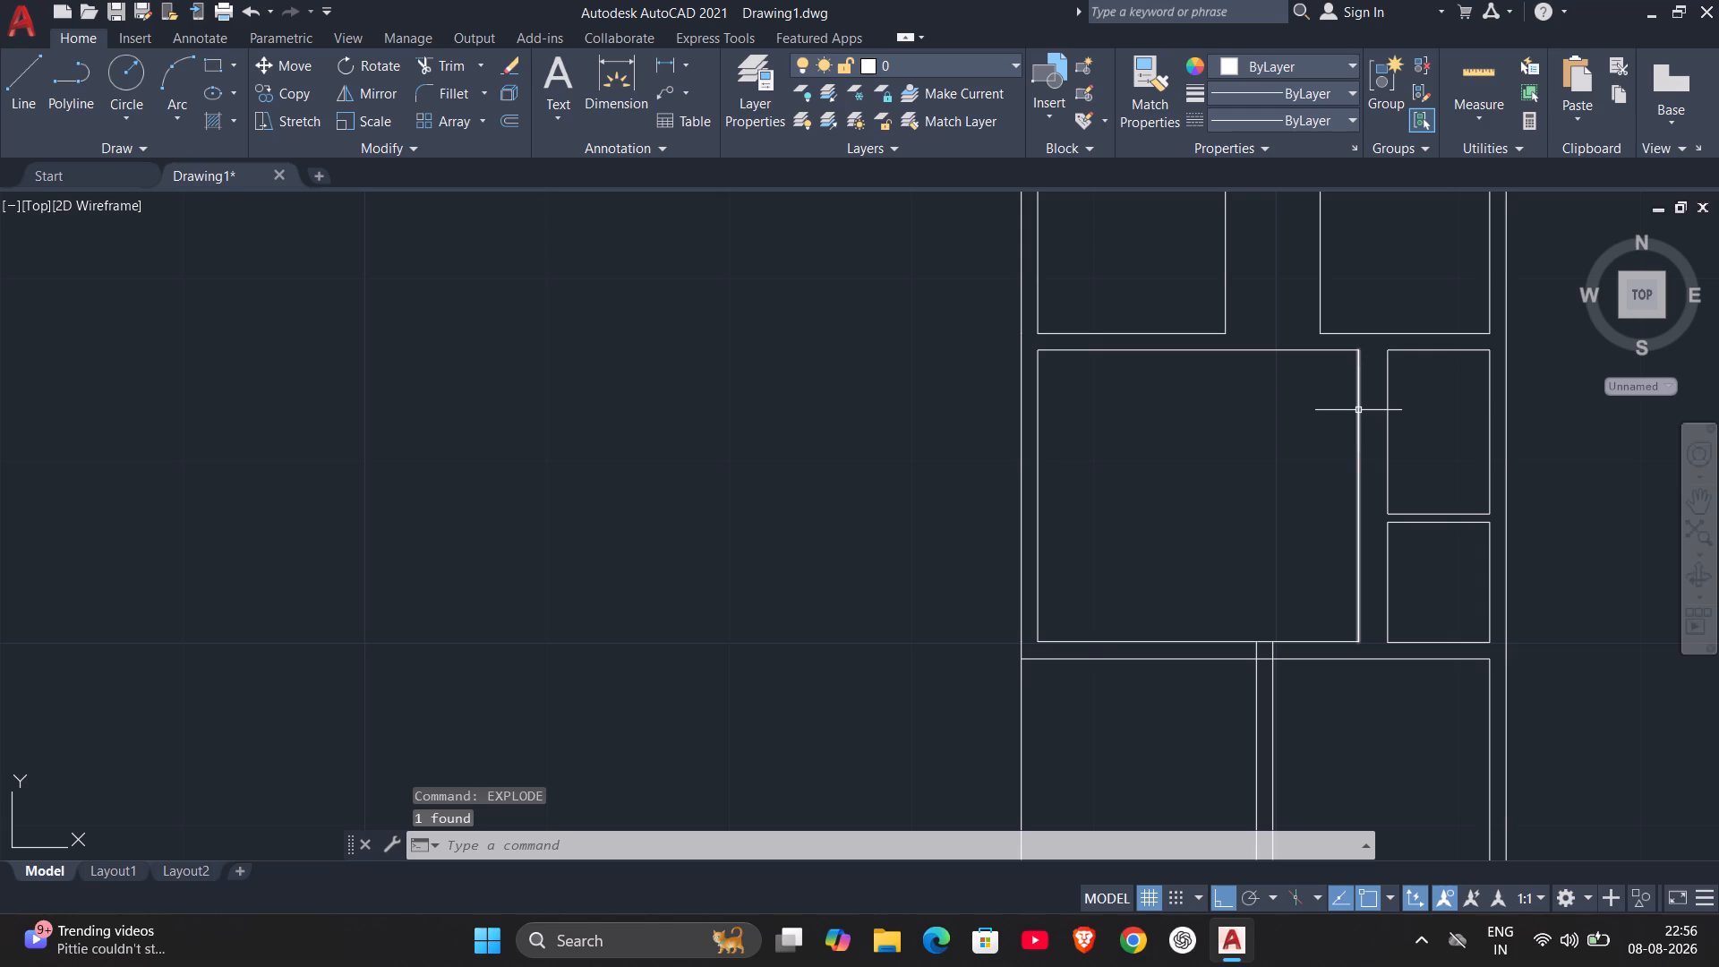
# Delete the right edge line of the exploded large middle room.
pyautogui.click(1357, 410)
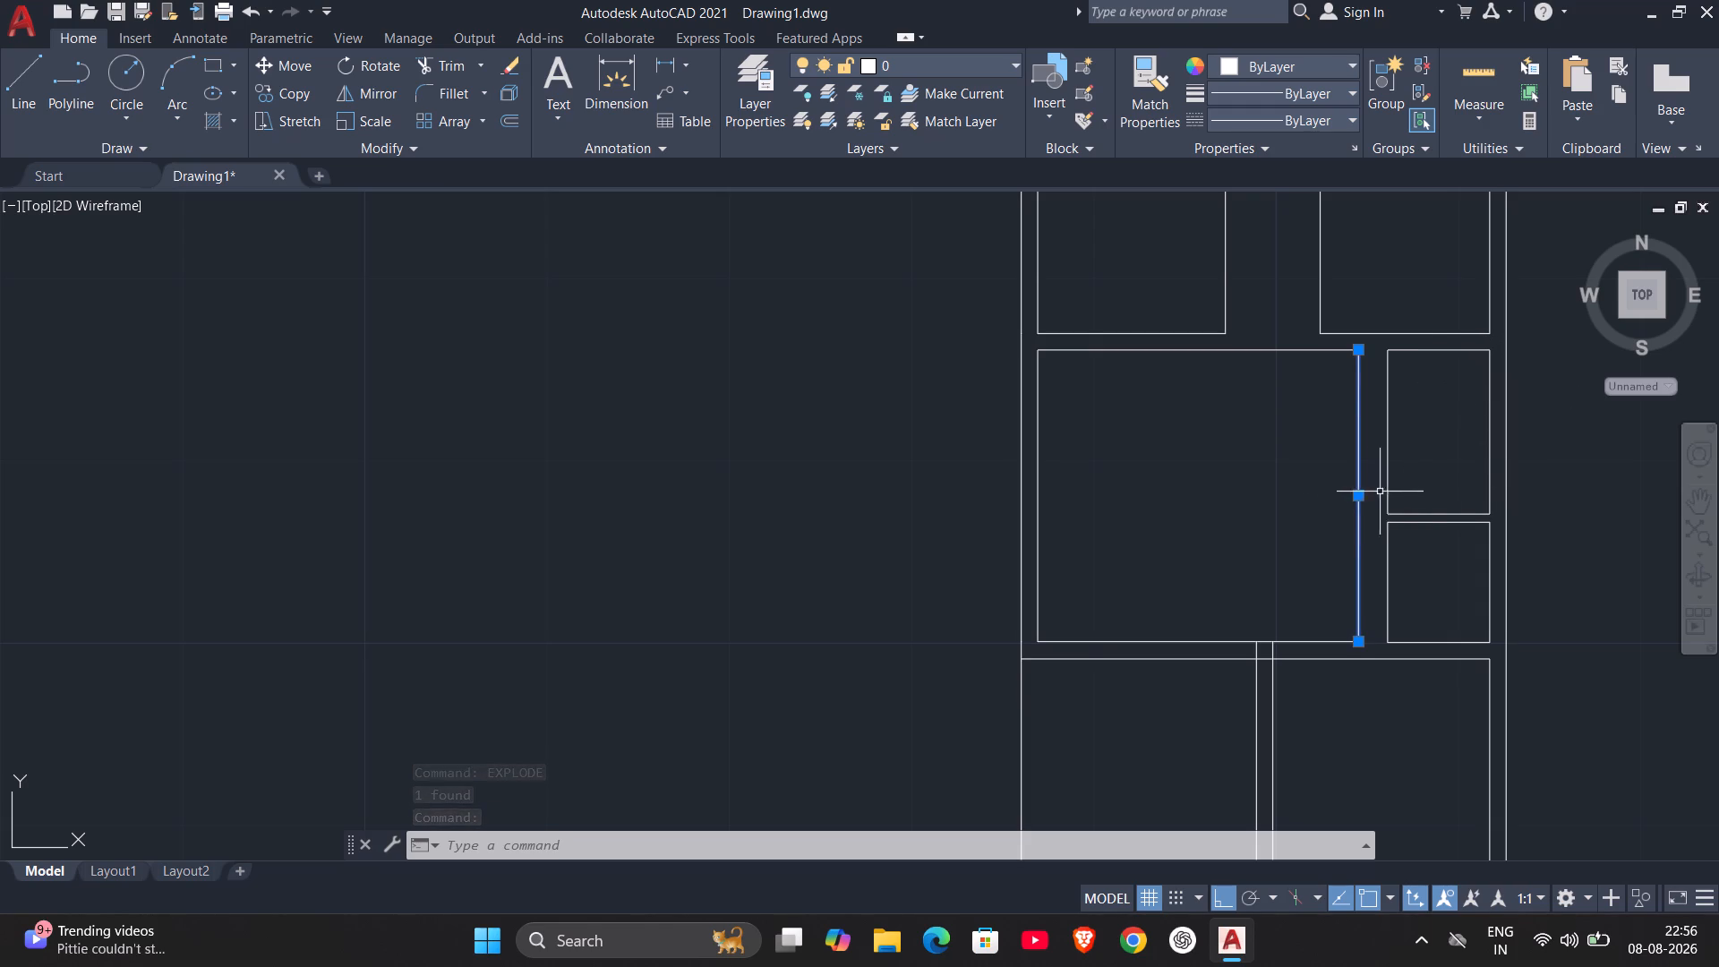
pyautogui.press('Delete')
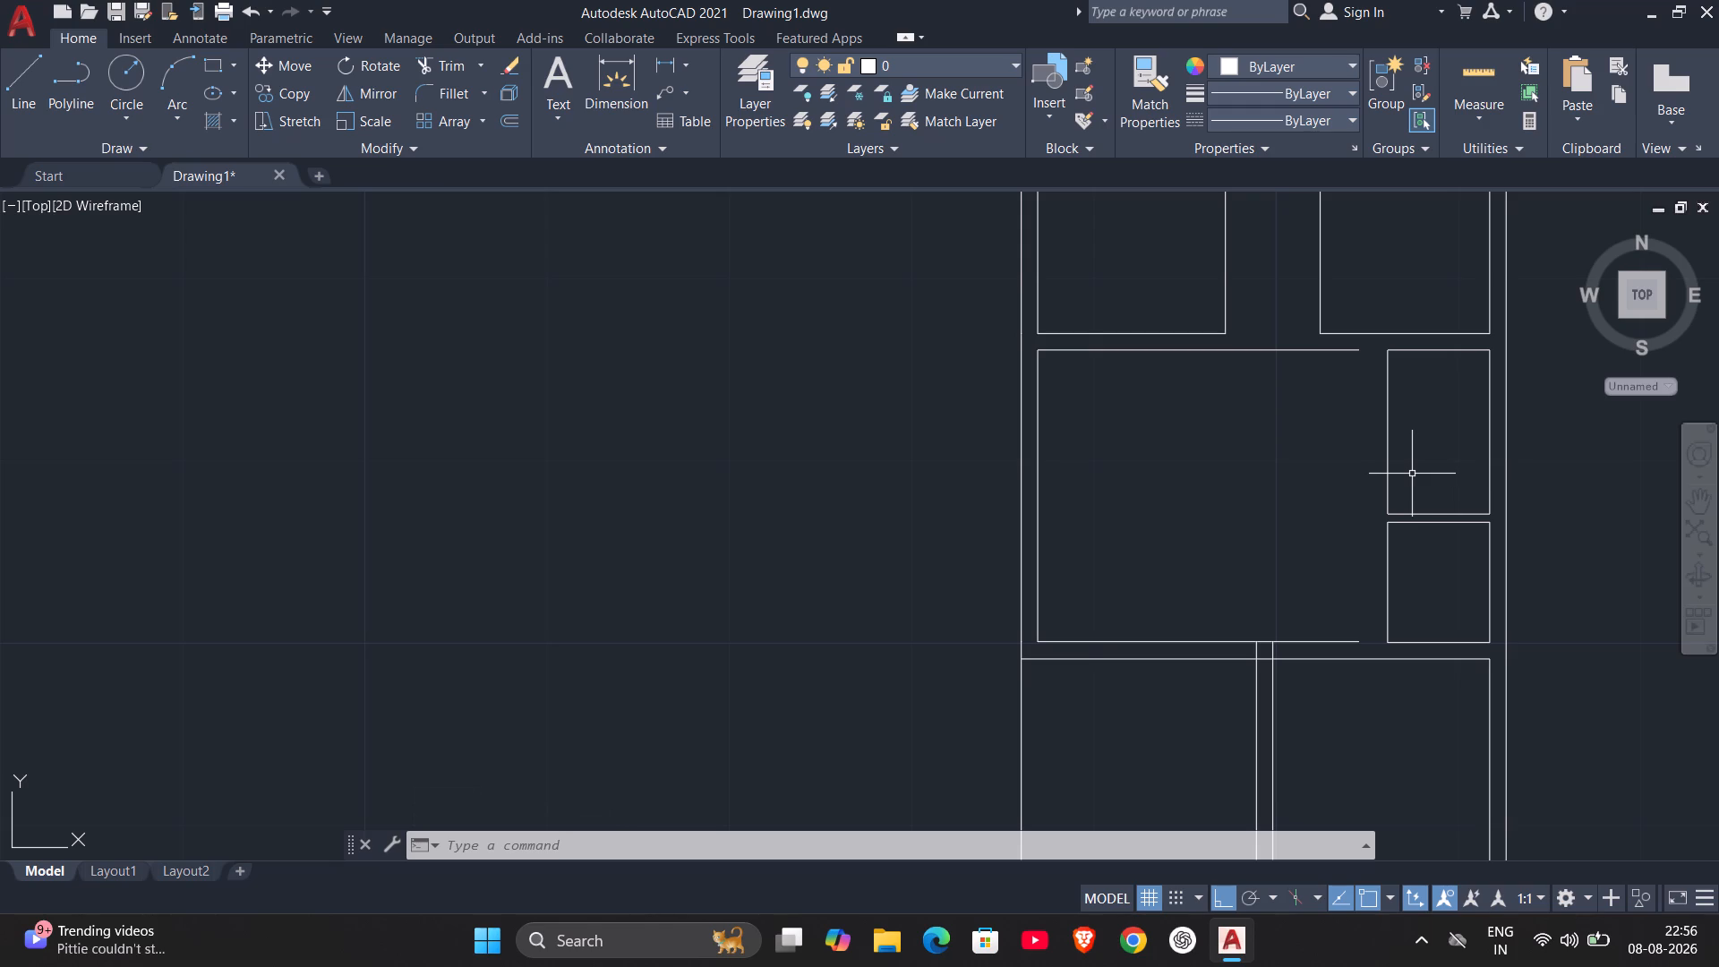
# Draw a vertical line 0.9 left of the two small right-hand rooms, from their top edge to just below the large middle room's bottom edge.
pyautogui.press('l')
pyautogui.press('Return')
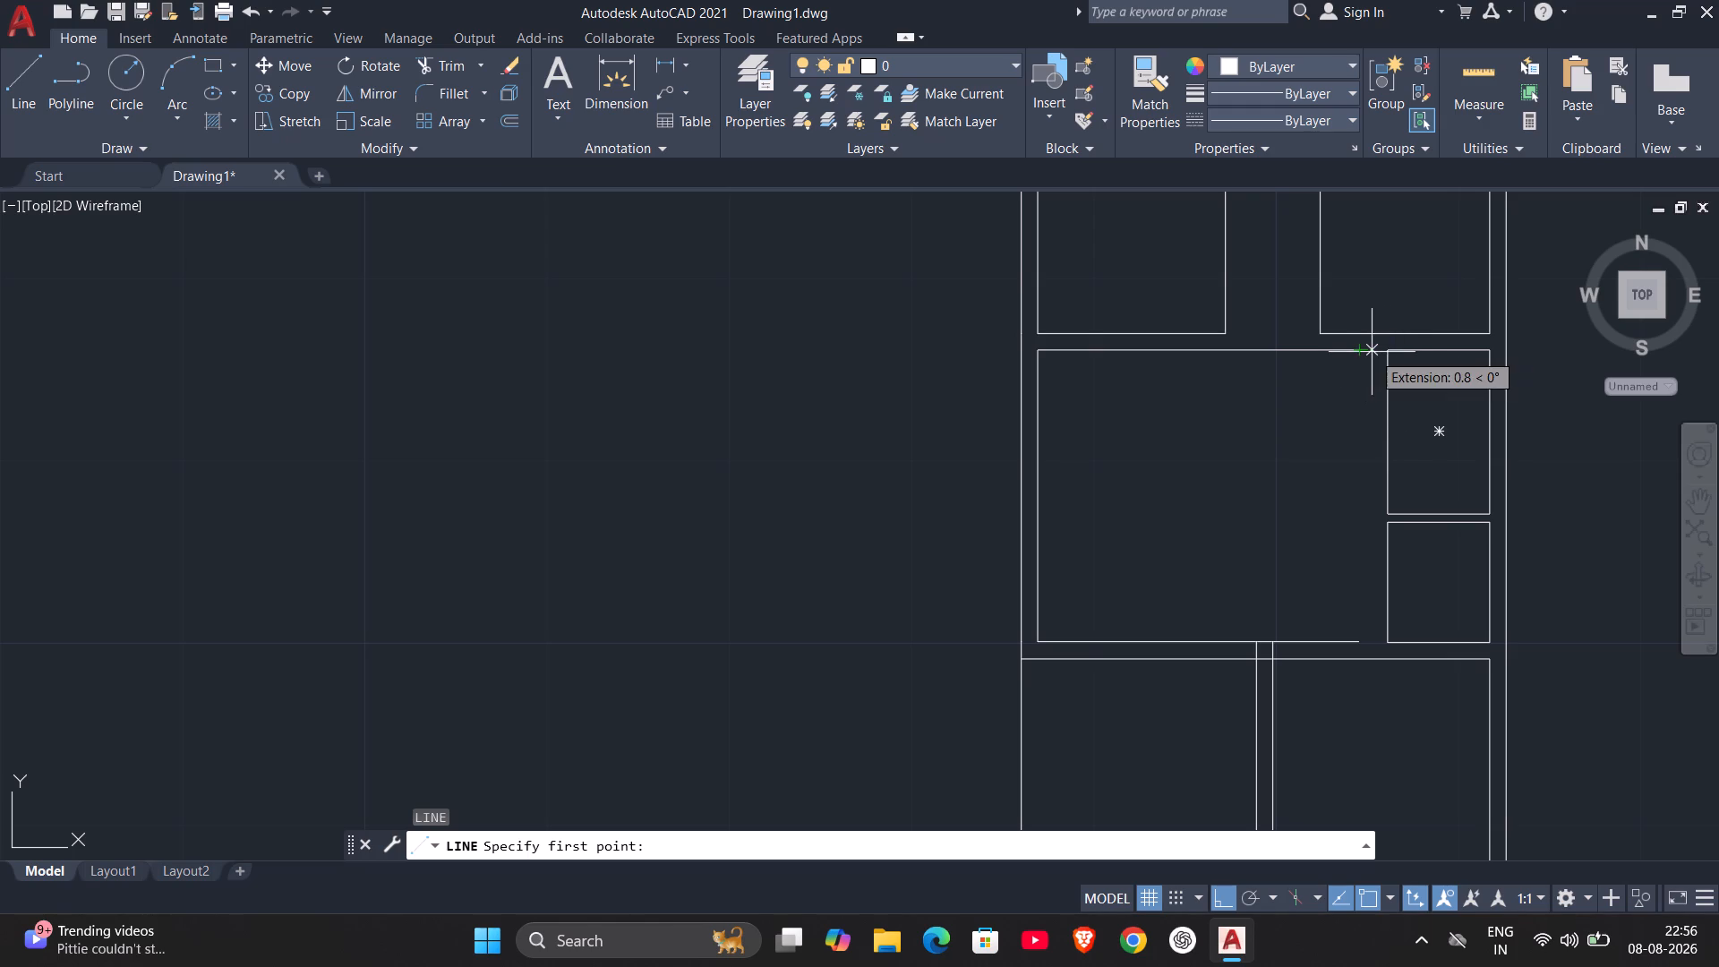
pyautogui.press('Escape')
pyautogui.press('l')
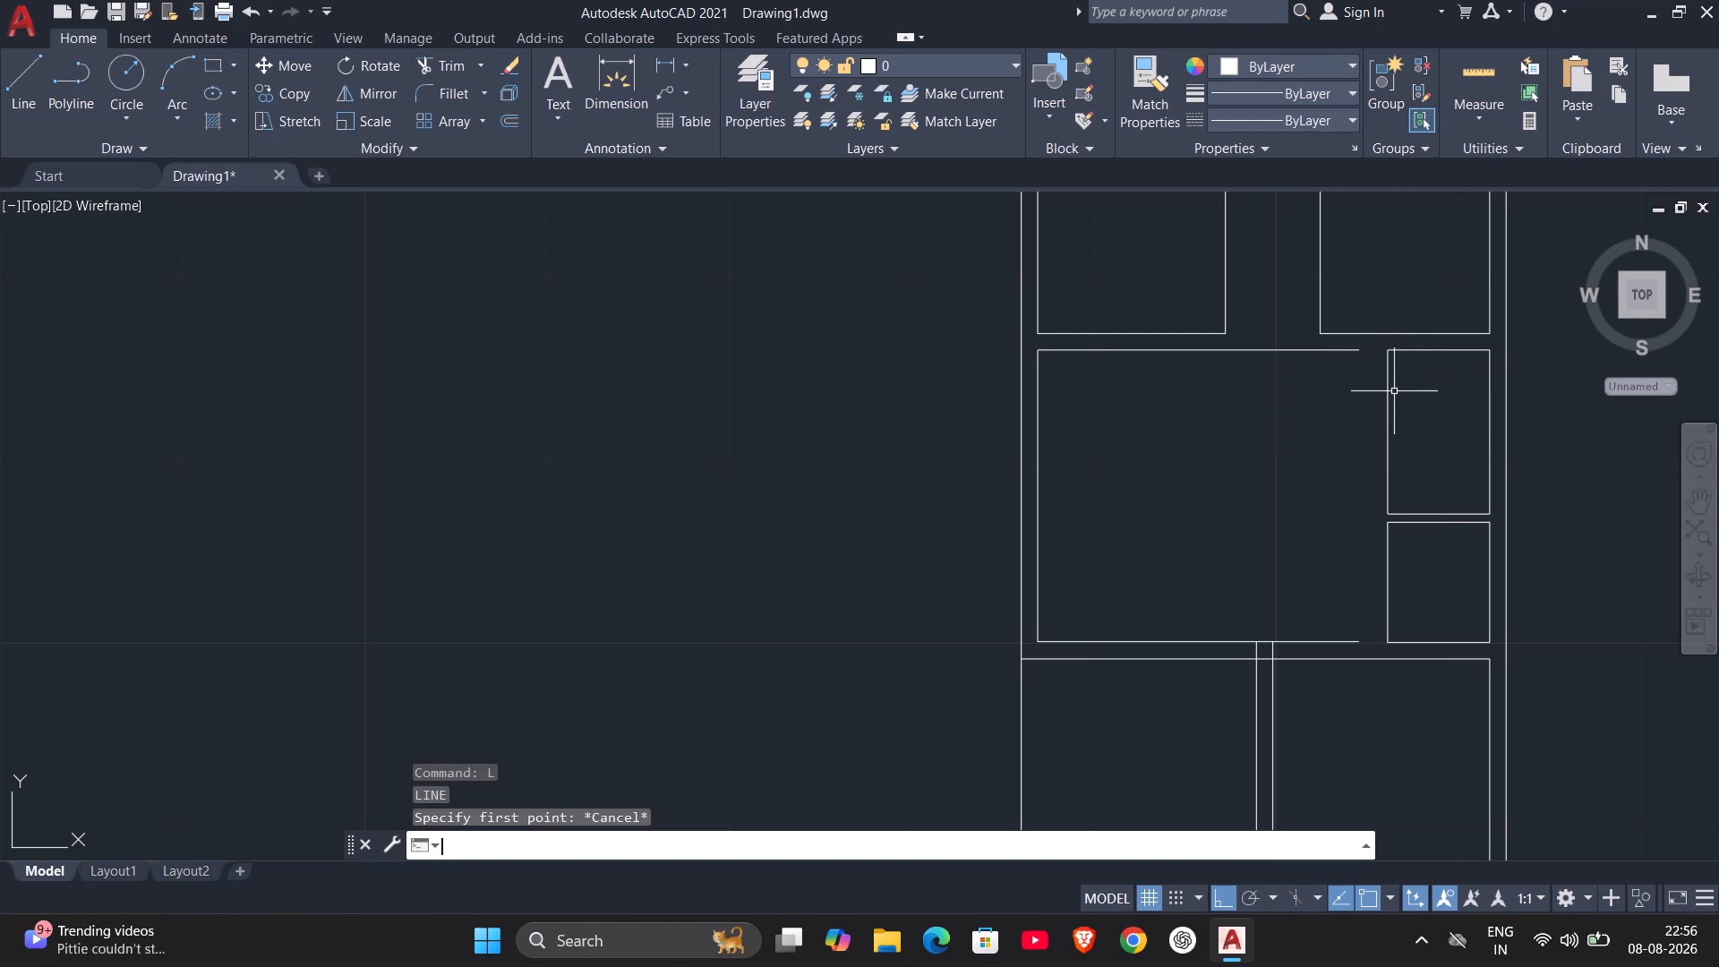
pyautogui.press('Return')
pyautogui.scroll(3, 1388, 361)
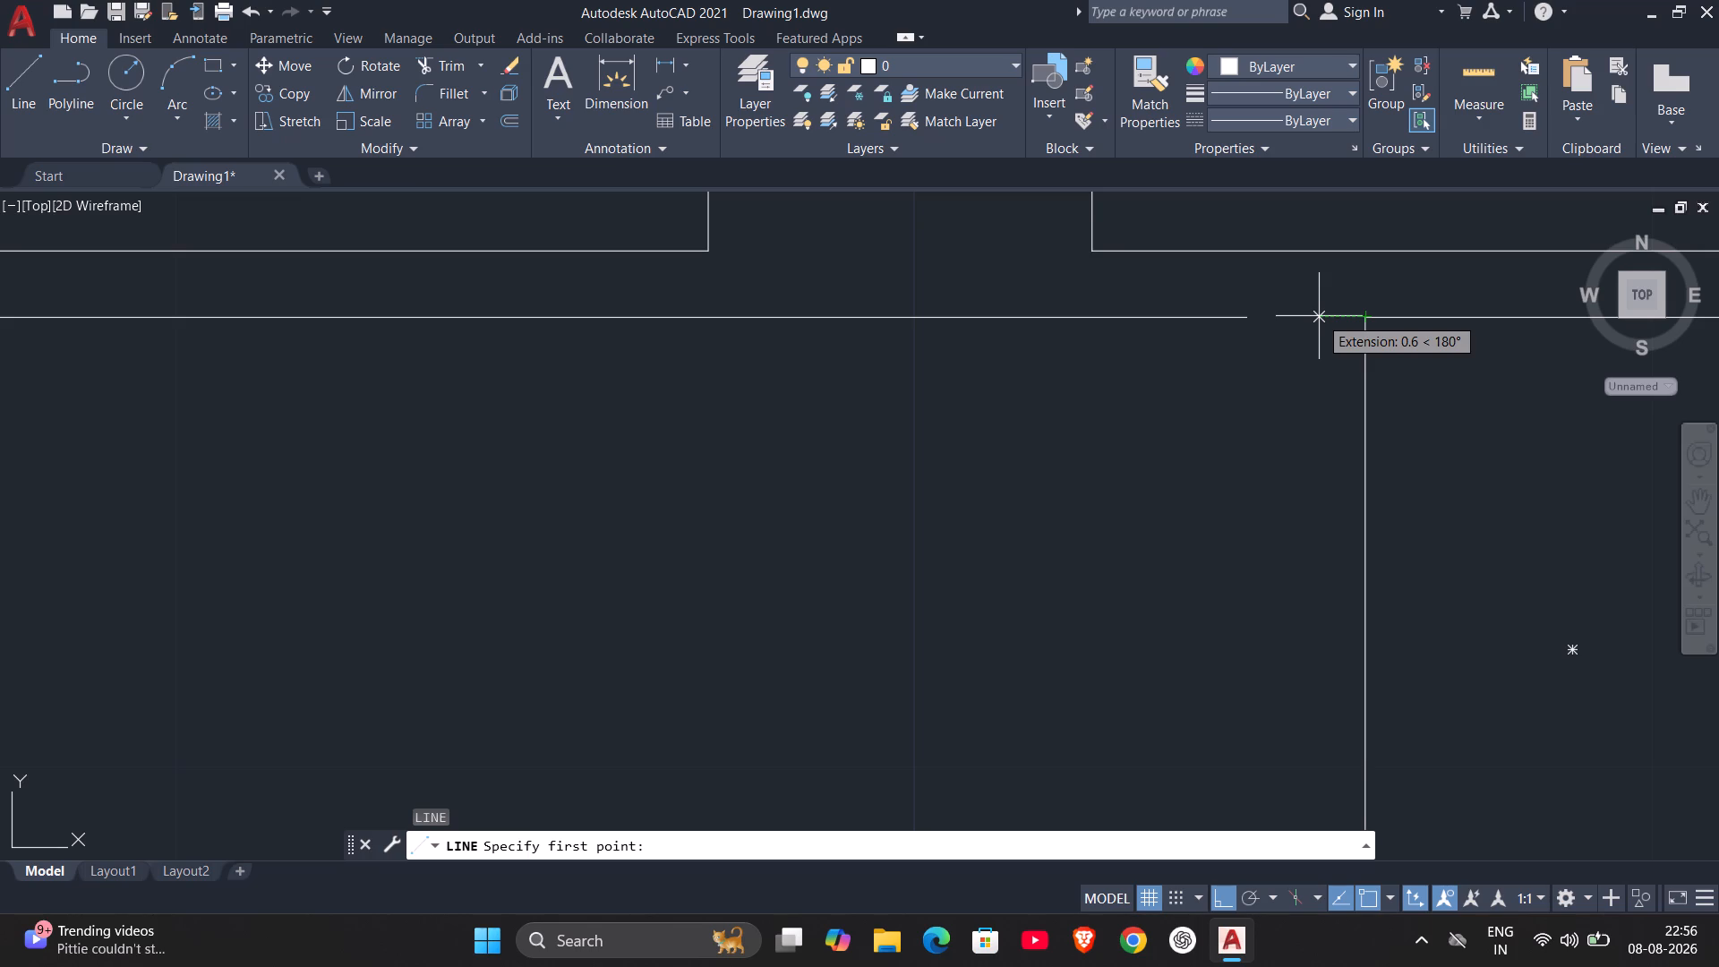
pyautogui.write('.9')
pyautogui.press('Return')
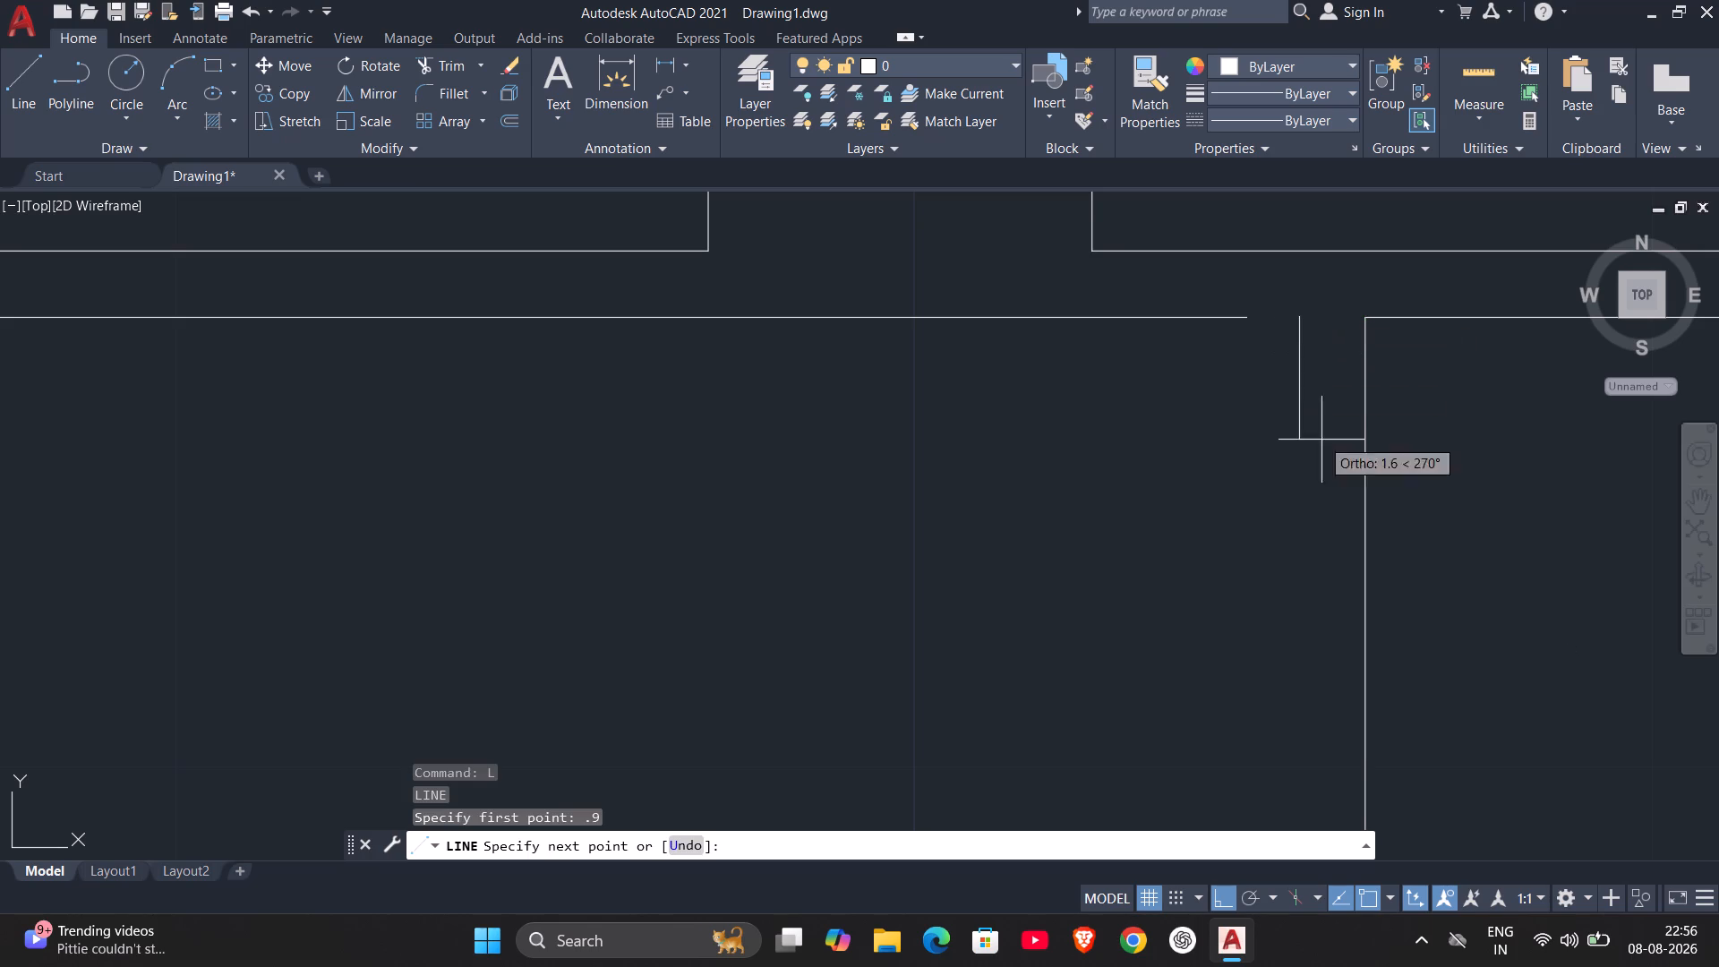
pyautogui.scroll(-1, 1320, 686)
pyautogui.moveTo(1322, 703); pyautogui.dragTo(1242, 276, button='middle')
pyautogui.scroll(-1, 1242, 276)
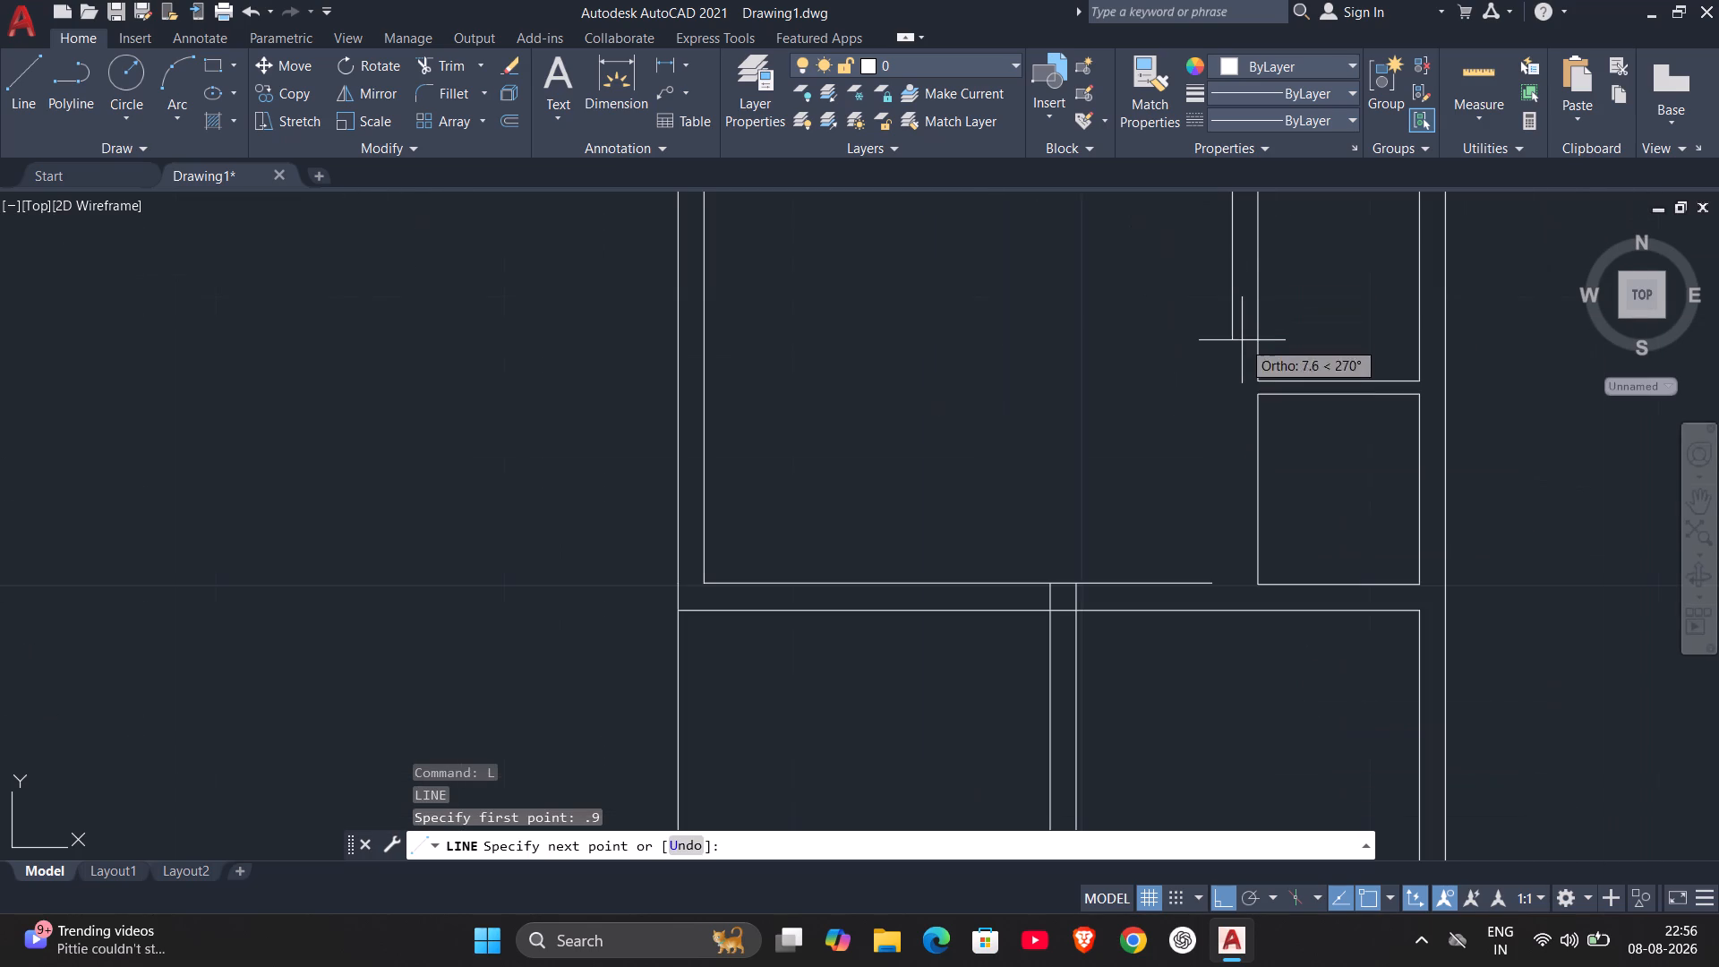
pyautogui.click(1236, 596)
pyautogui.press('Escape')
# Fillet the new vertical line with the large middle room's top and bottom edges to close both right-hand corners sharply.
pyautogui.moveTo(1288, 491); pyautogui.dragTo(1409, 712, button='middle')
pyautogui.press('f')
pyautogui.press('Return')
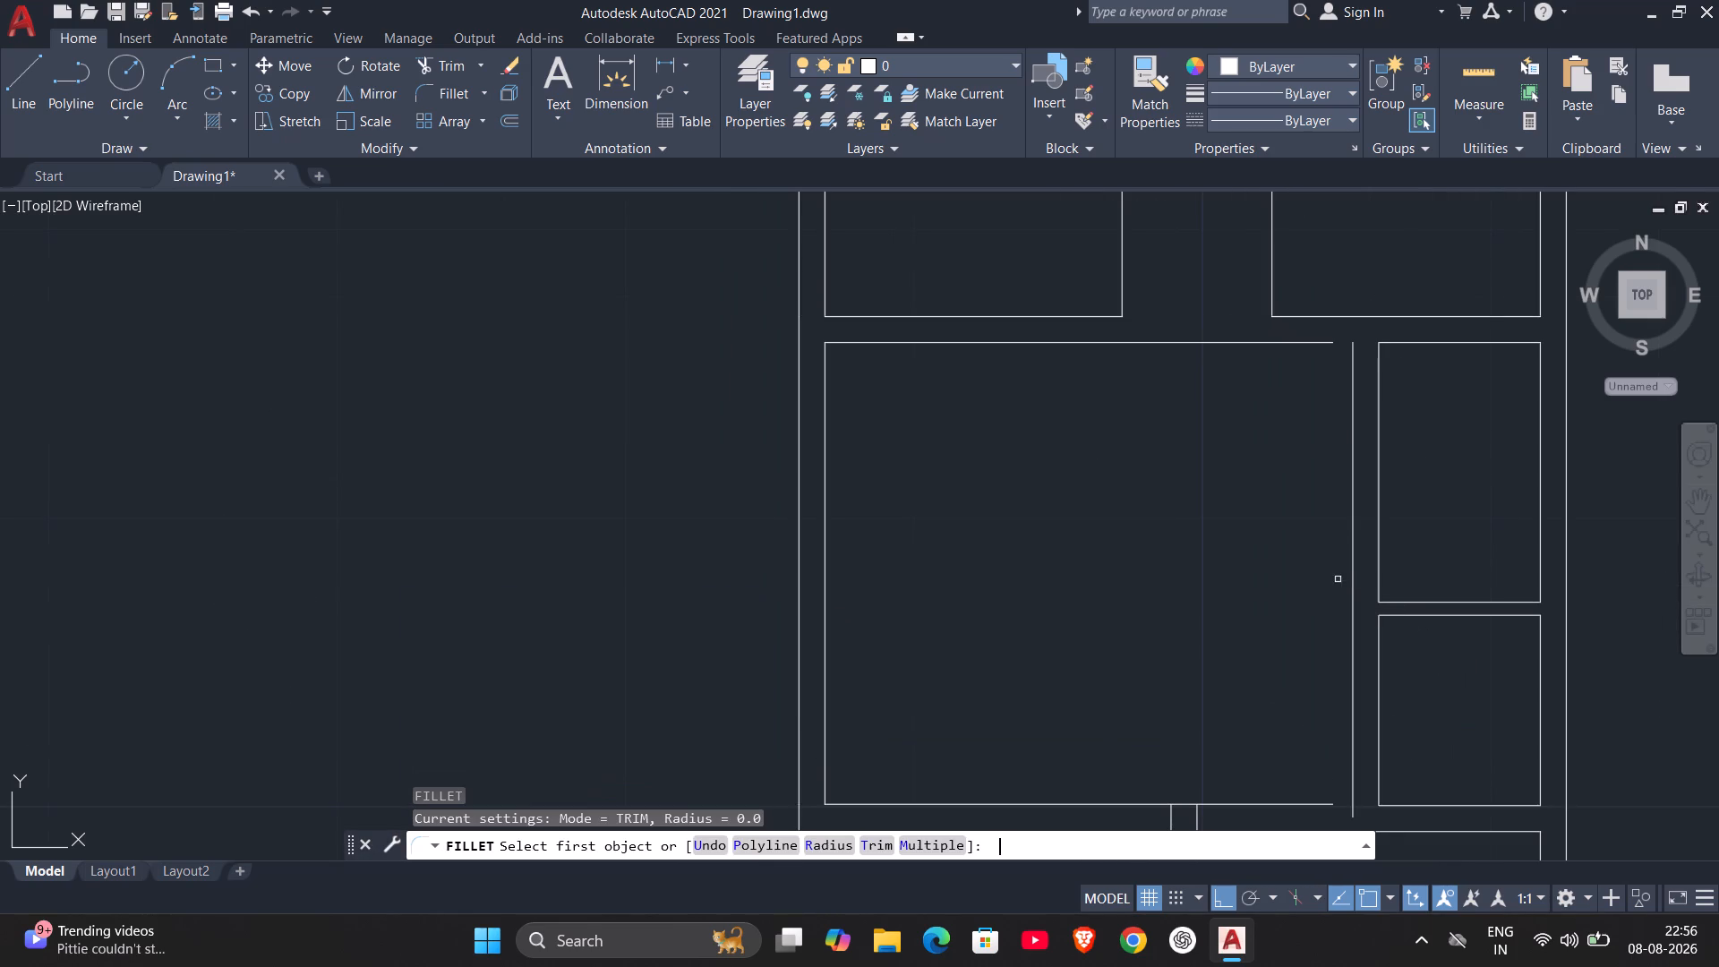
pyautogui.click(1350, 382)
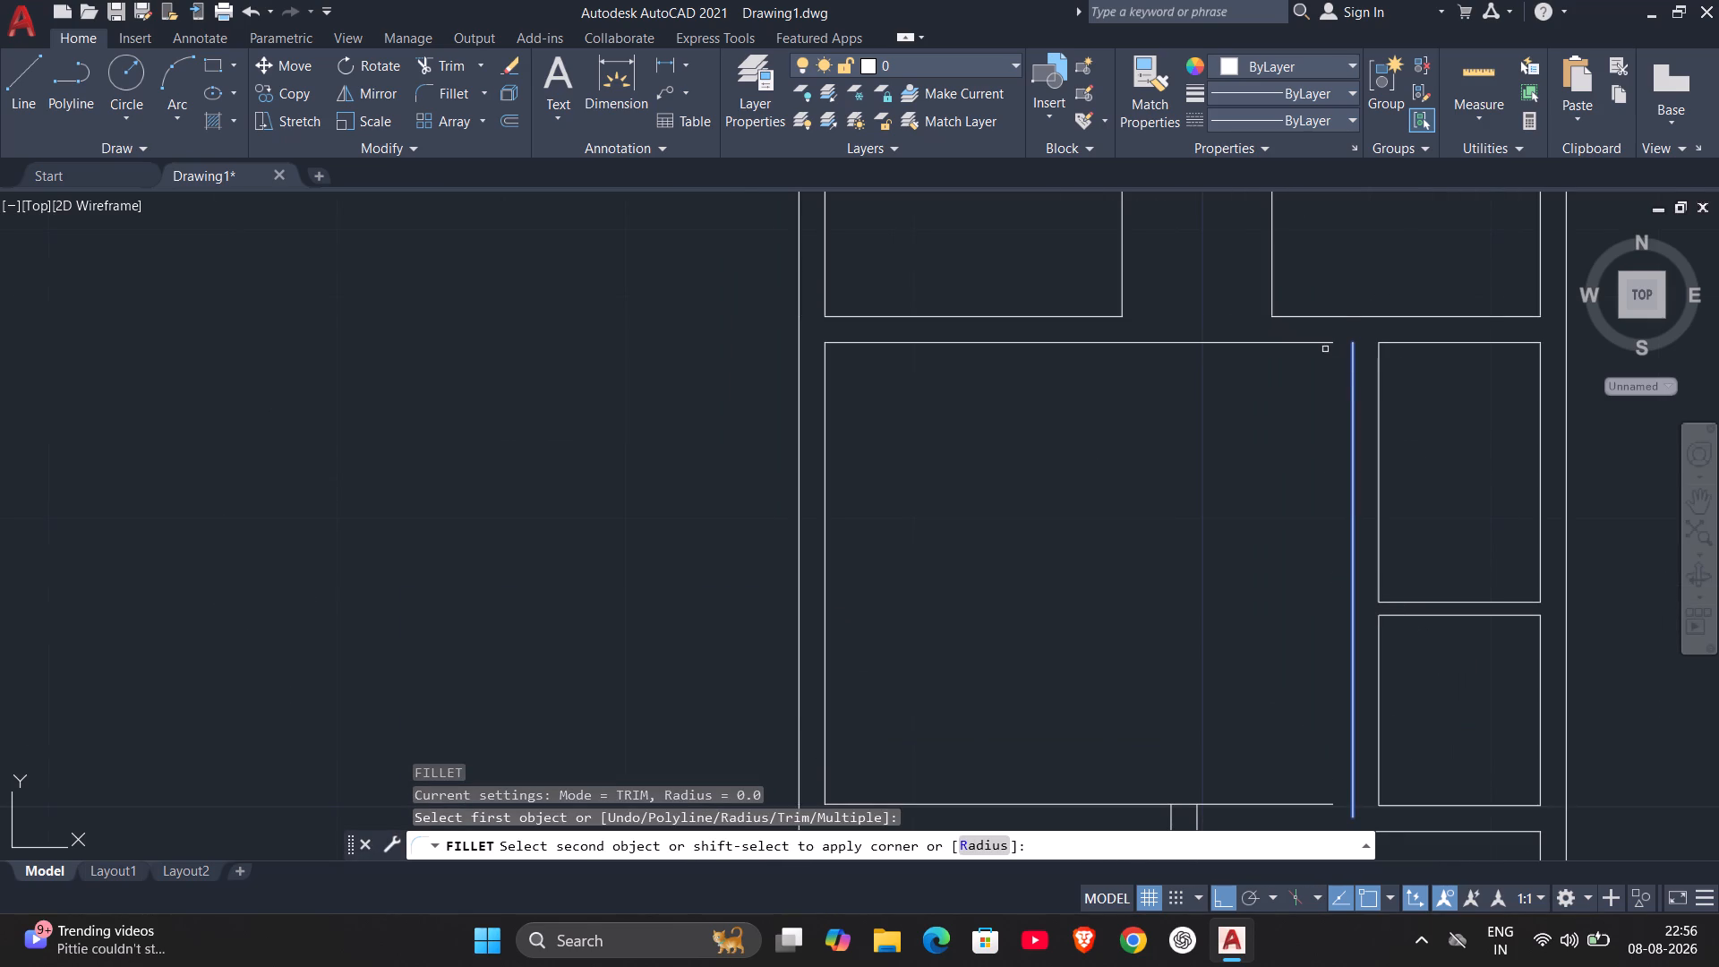
pyautogui.click(1321, 344)
pyautogui.scroll(-1, 1330, 583)
pyautogui.moveTo(1313, 521); pyautogui.dragTo(1298, 455, button='middle')
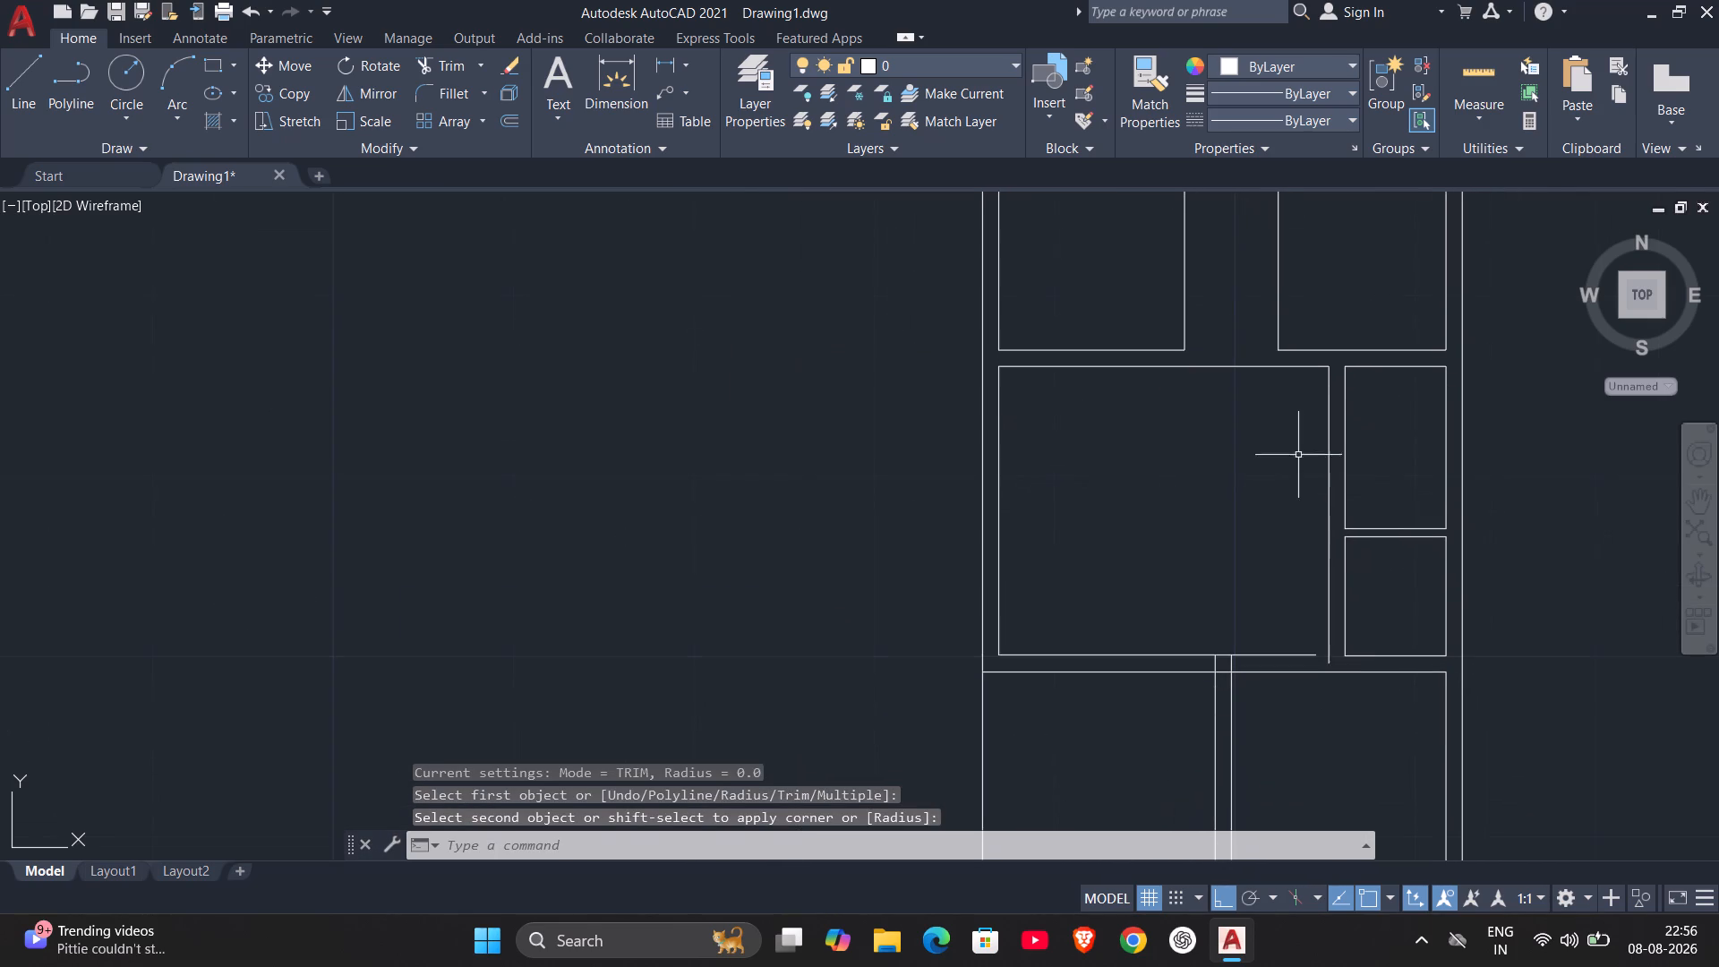
pyautogui.press('space')
pyautogui.click(1307, 655)
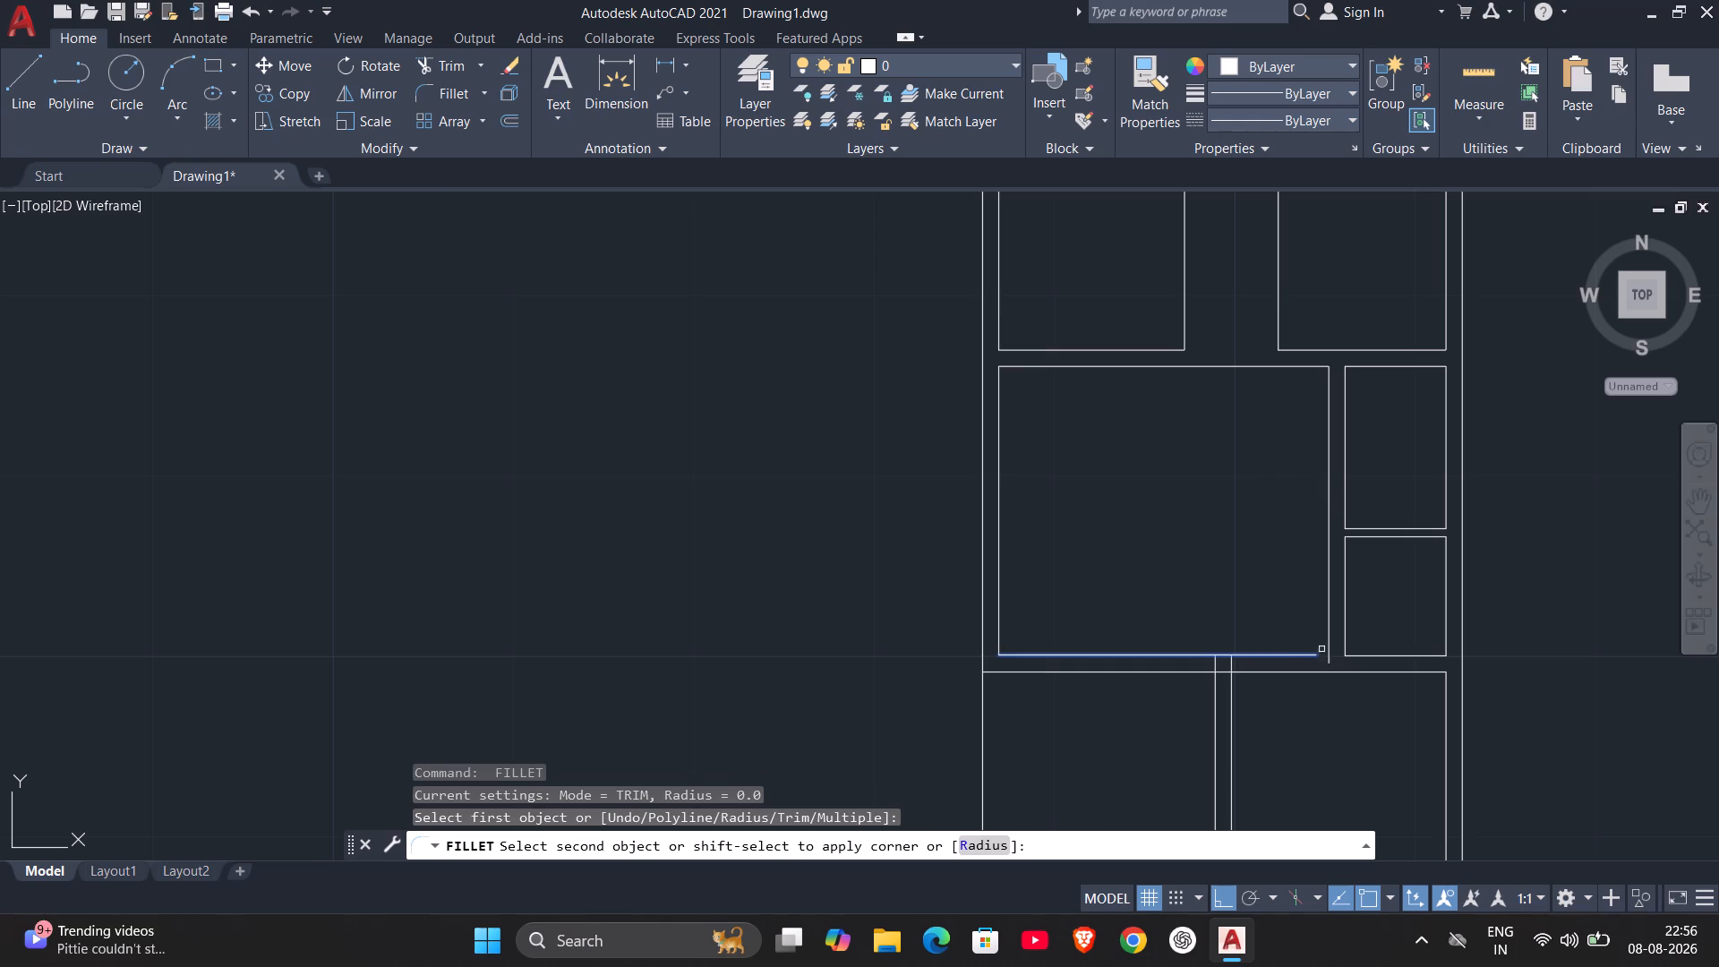
pyautogui.click(1330, 645)
pyautogui.press('Escape')
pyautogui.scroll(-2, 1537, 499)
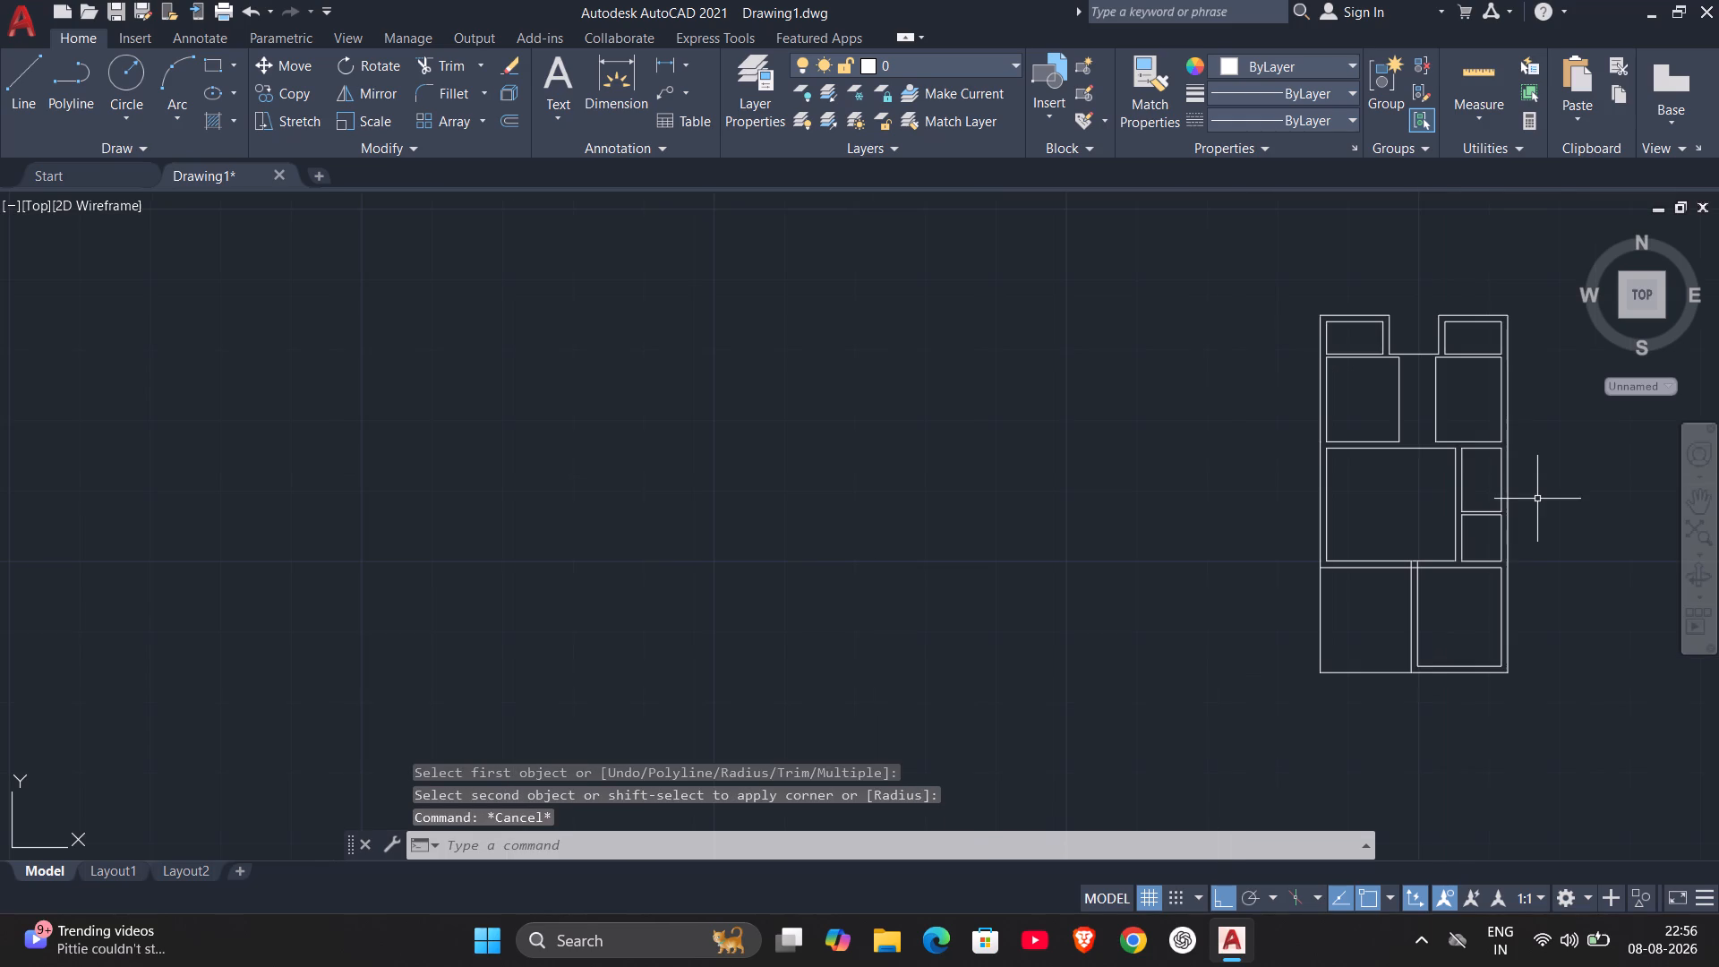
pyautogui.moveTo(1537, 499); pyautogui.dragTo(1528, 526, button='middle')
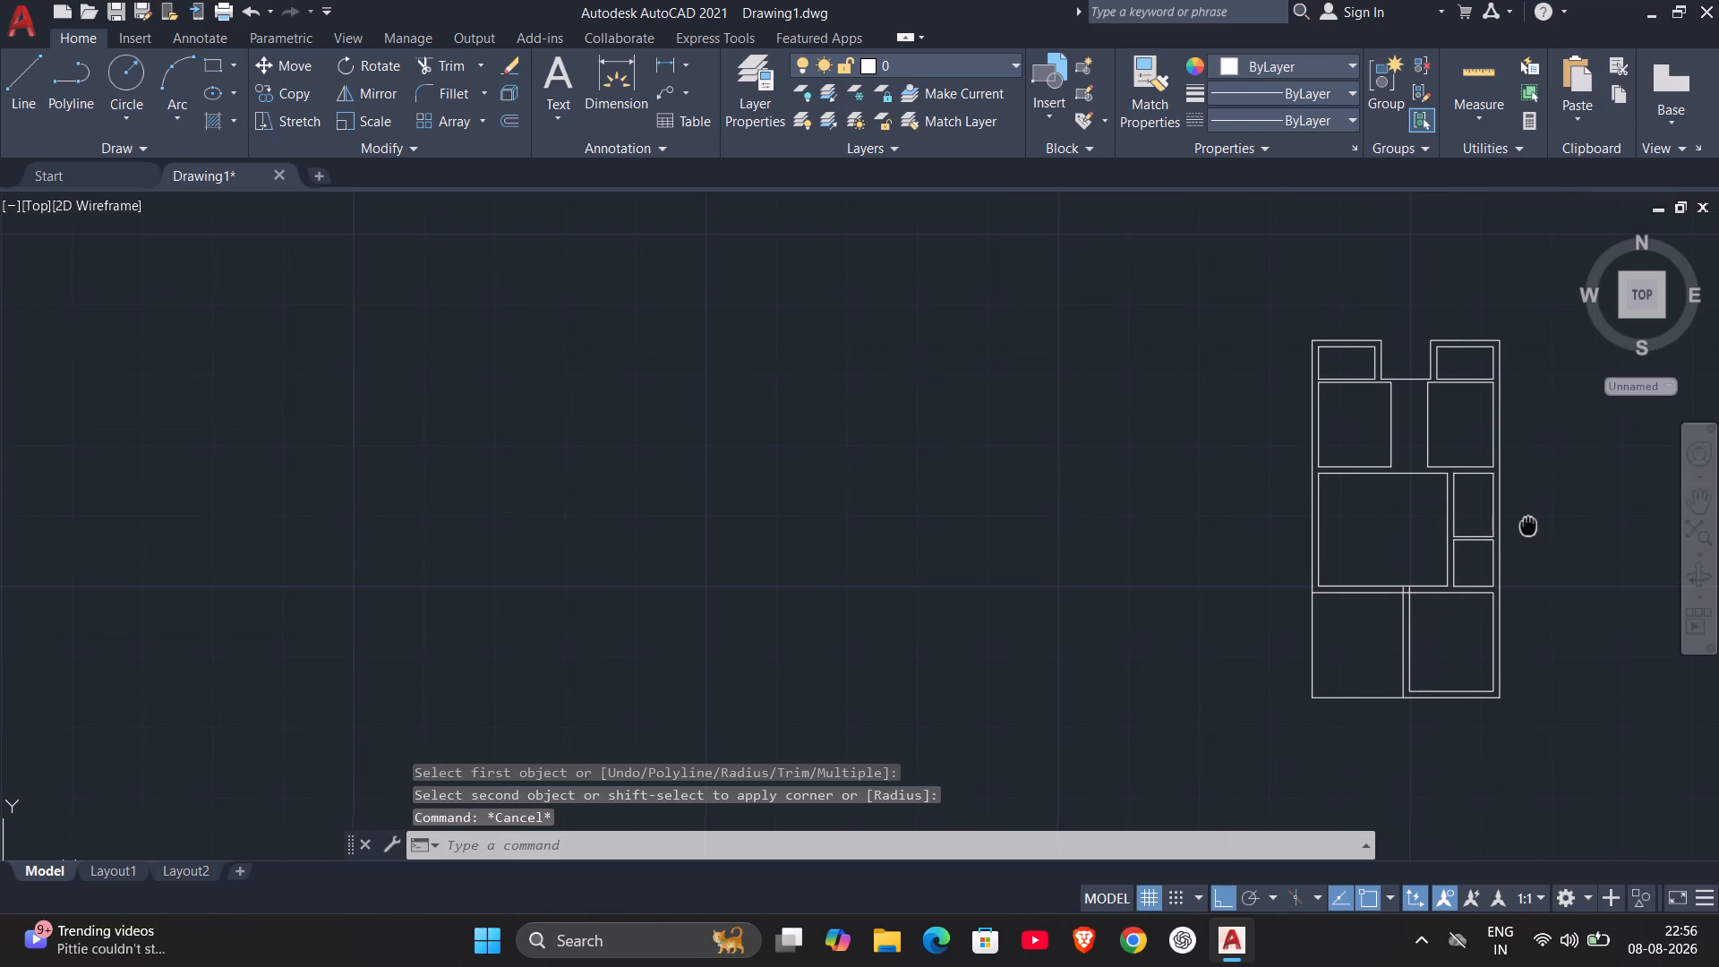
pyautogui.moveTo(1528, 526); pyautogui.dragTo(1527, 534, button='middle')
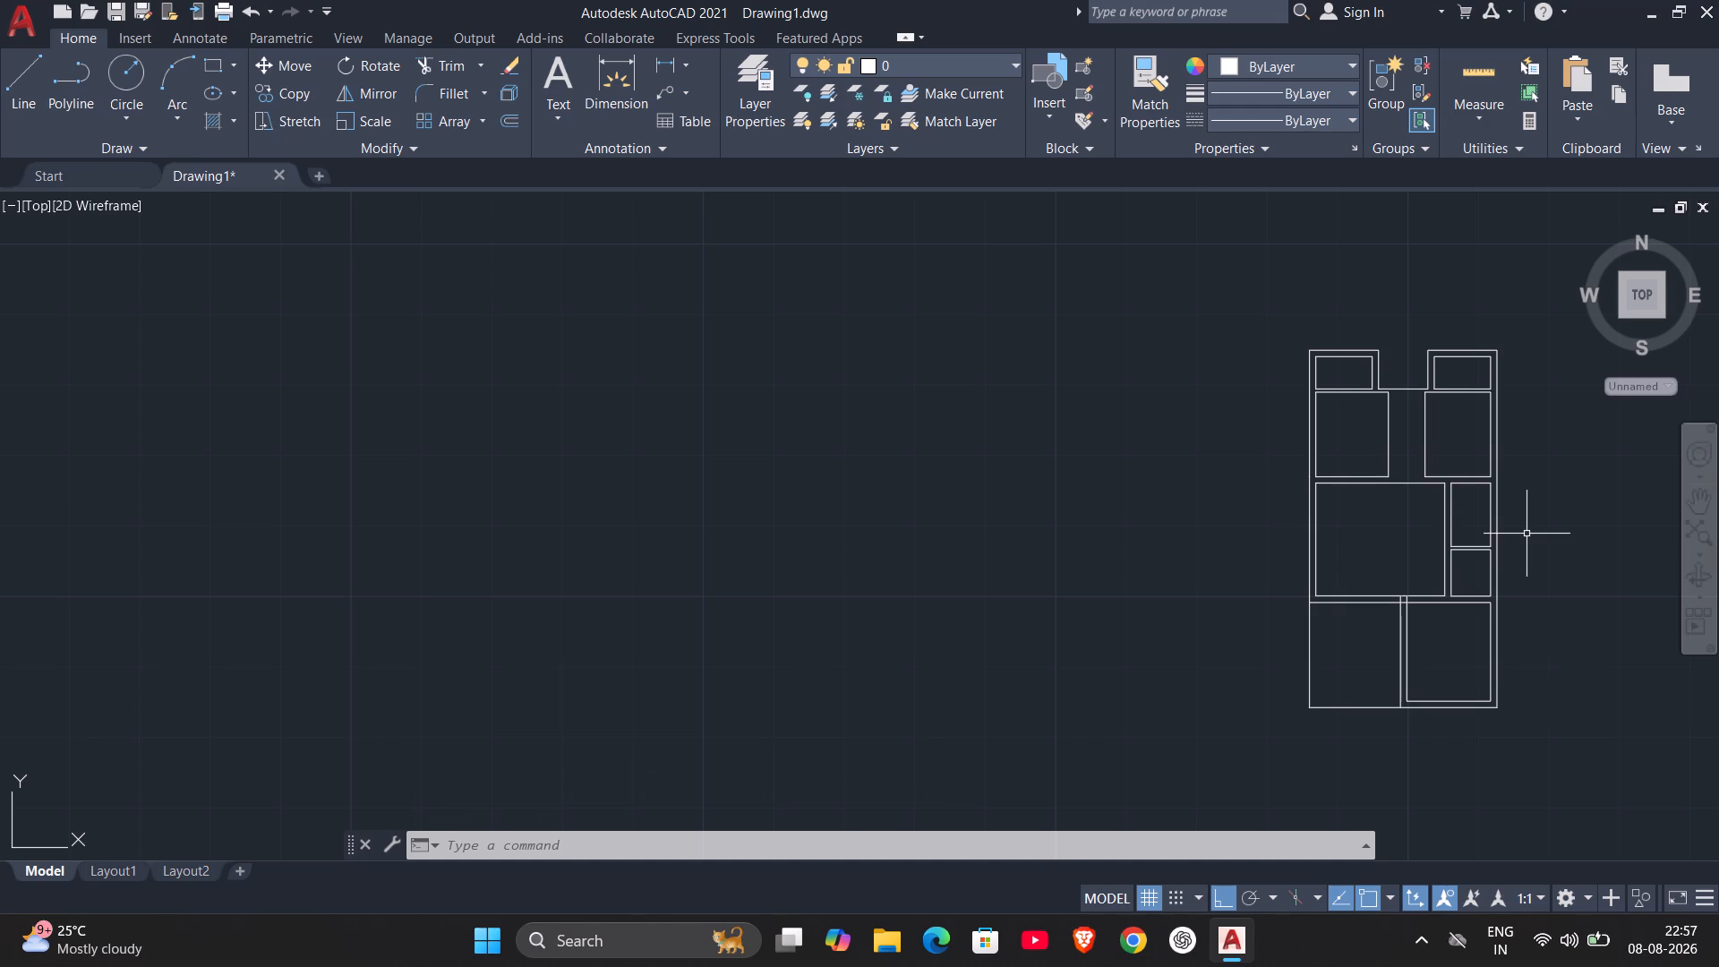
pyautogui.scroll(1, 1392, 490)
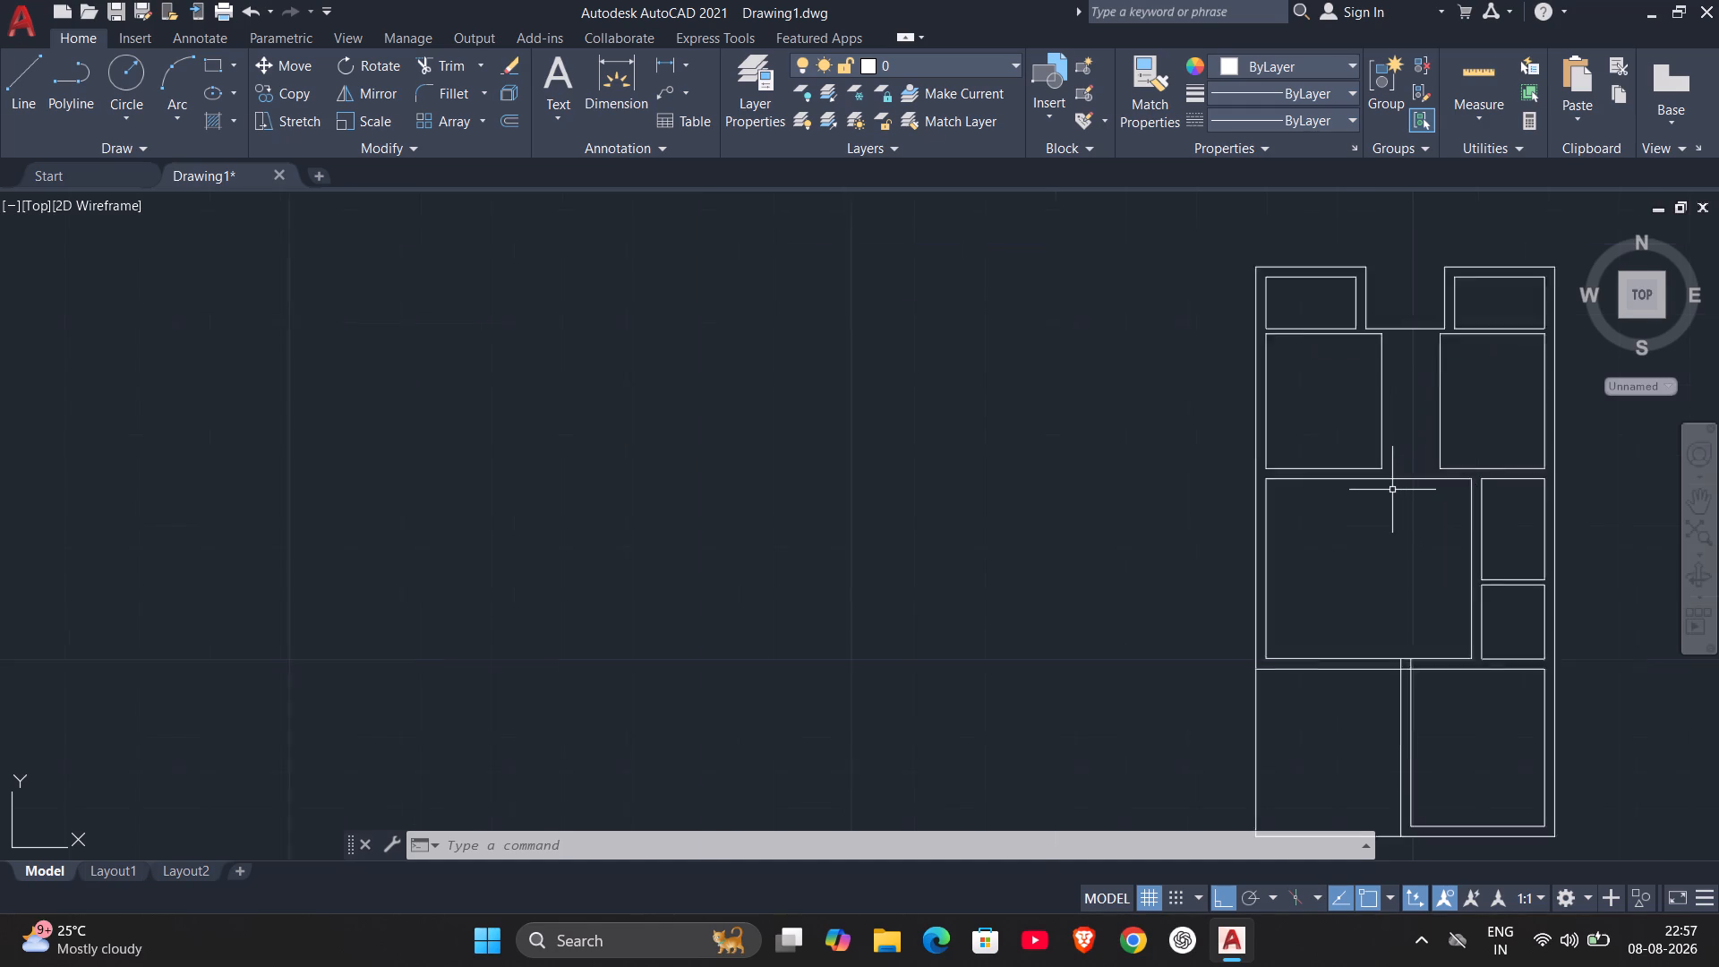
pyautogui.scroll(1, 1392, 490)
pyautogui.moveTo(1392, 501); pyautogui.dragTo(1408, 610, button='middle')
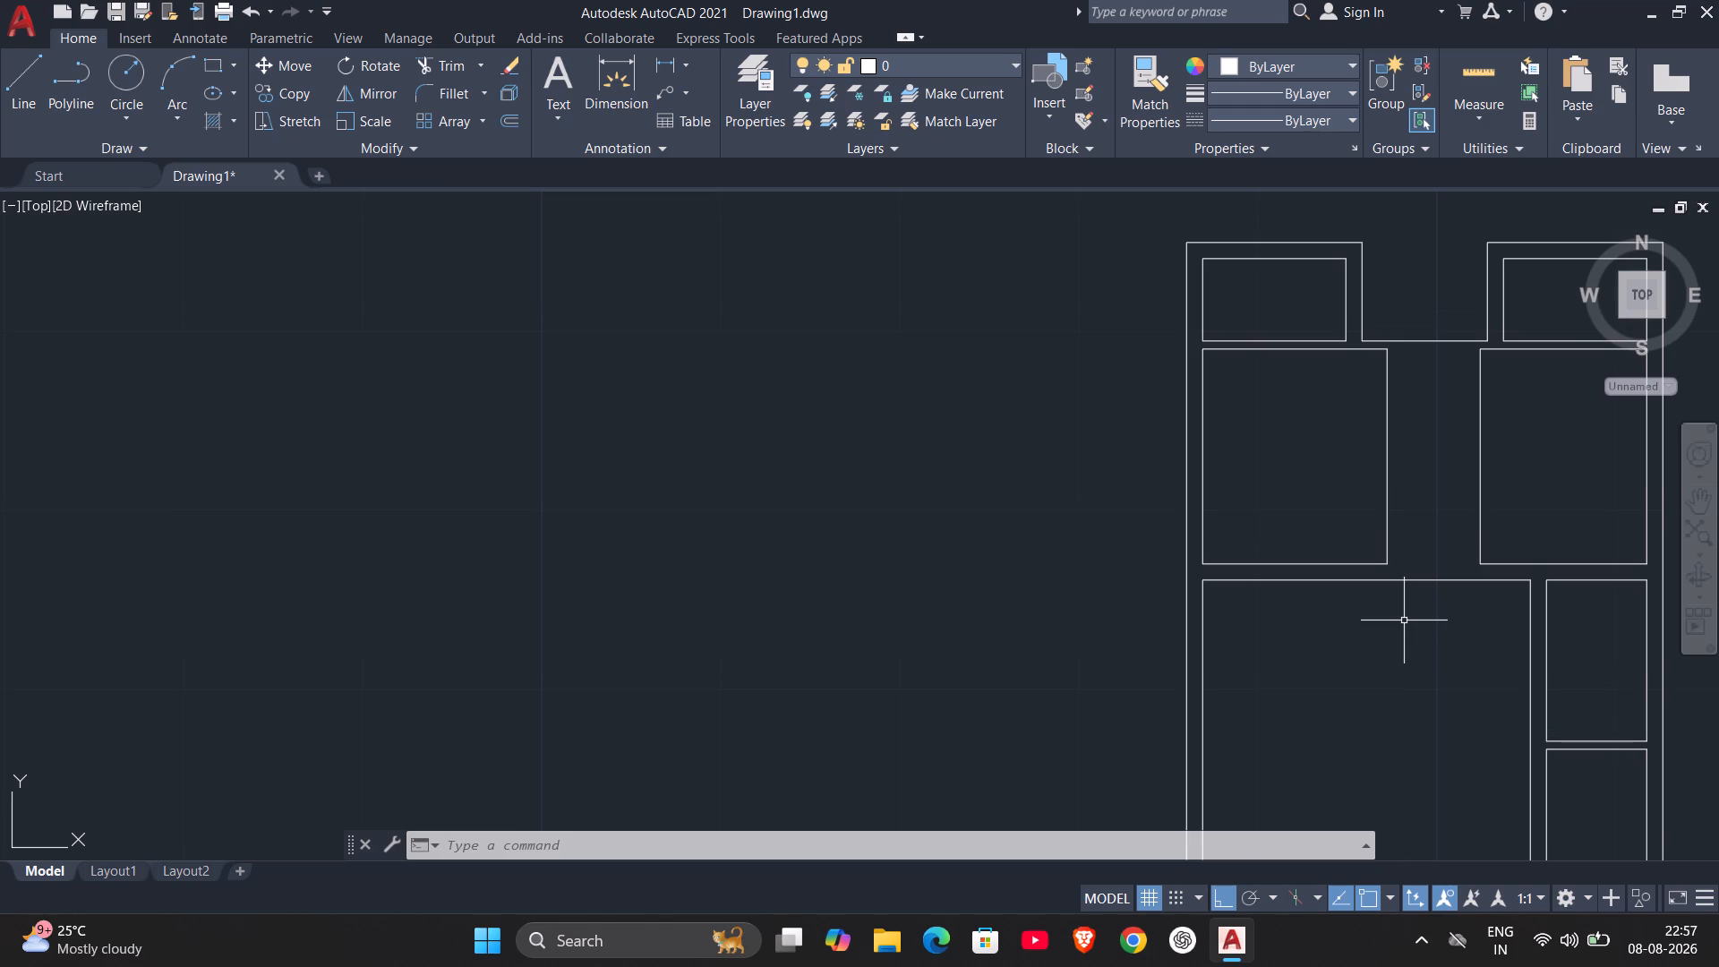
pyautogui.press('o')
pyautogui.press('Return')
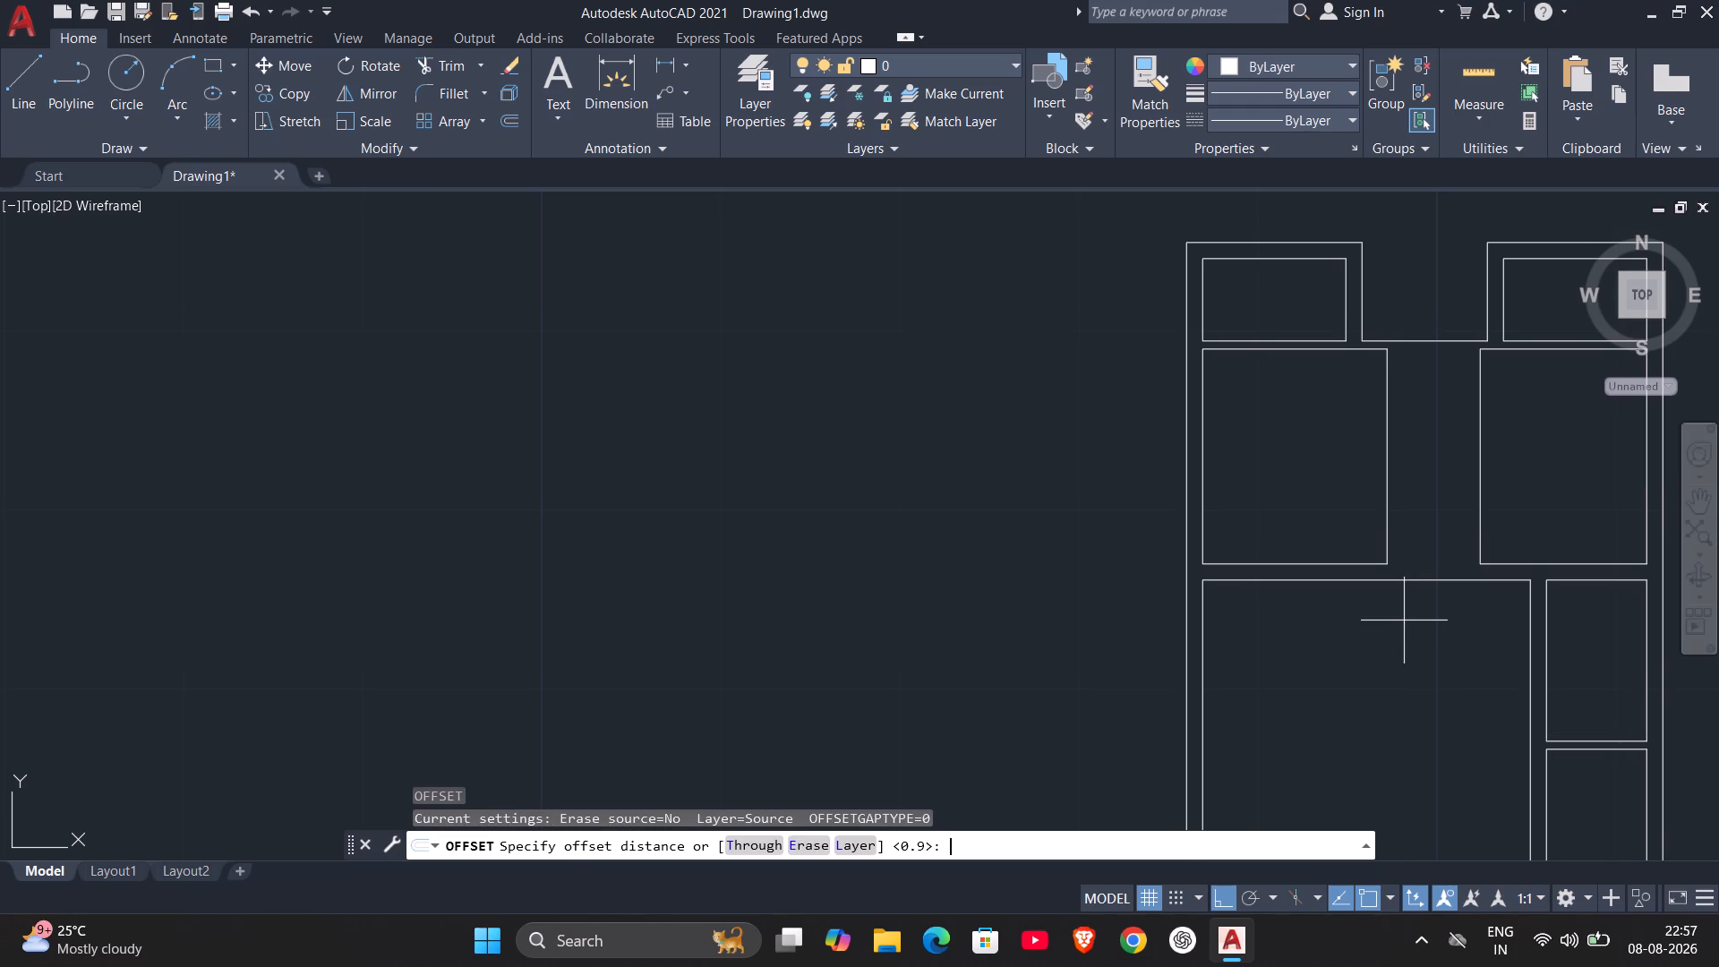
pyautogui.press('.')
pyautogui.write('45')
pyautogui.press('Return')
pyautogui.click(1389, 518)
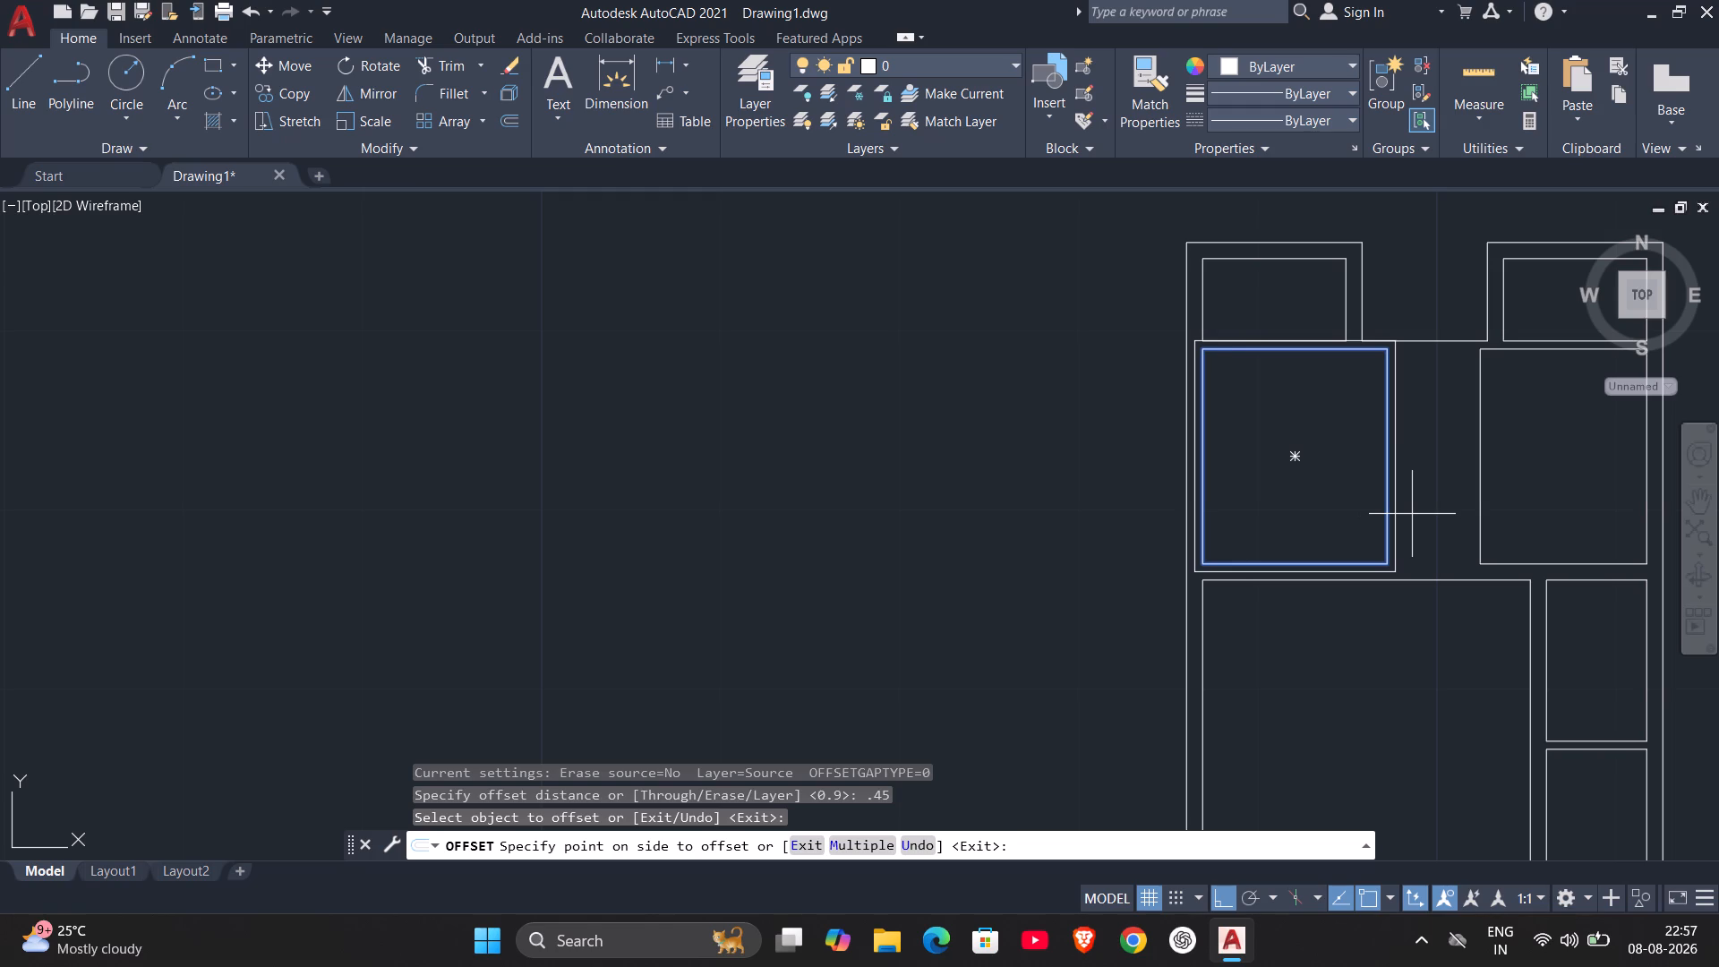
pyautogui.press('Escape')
# Explode the rectangle of the larger upper-left room, just above the large middle room, into separate lines.
pyautogui.click(1388, 512)
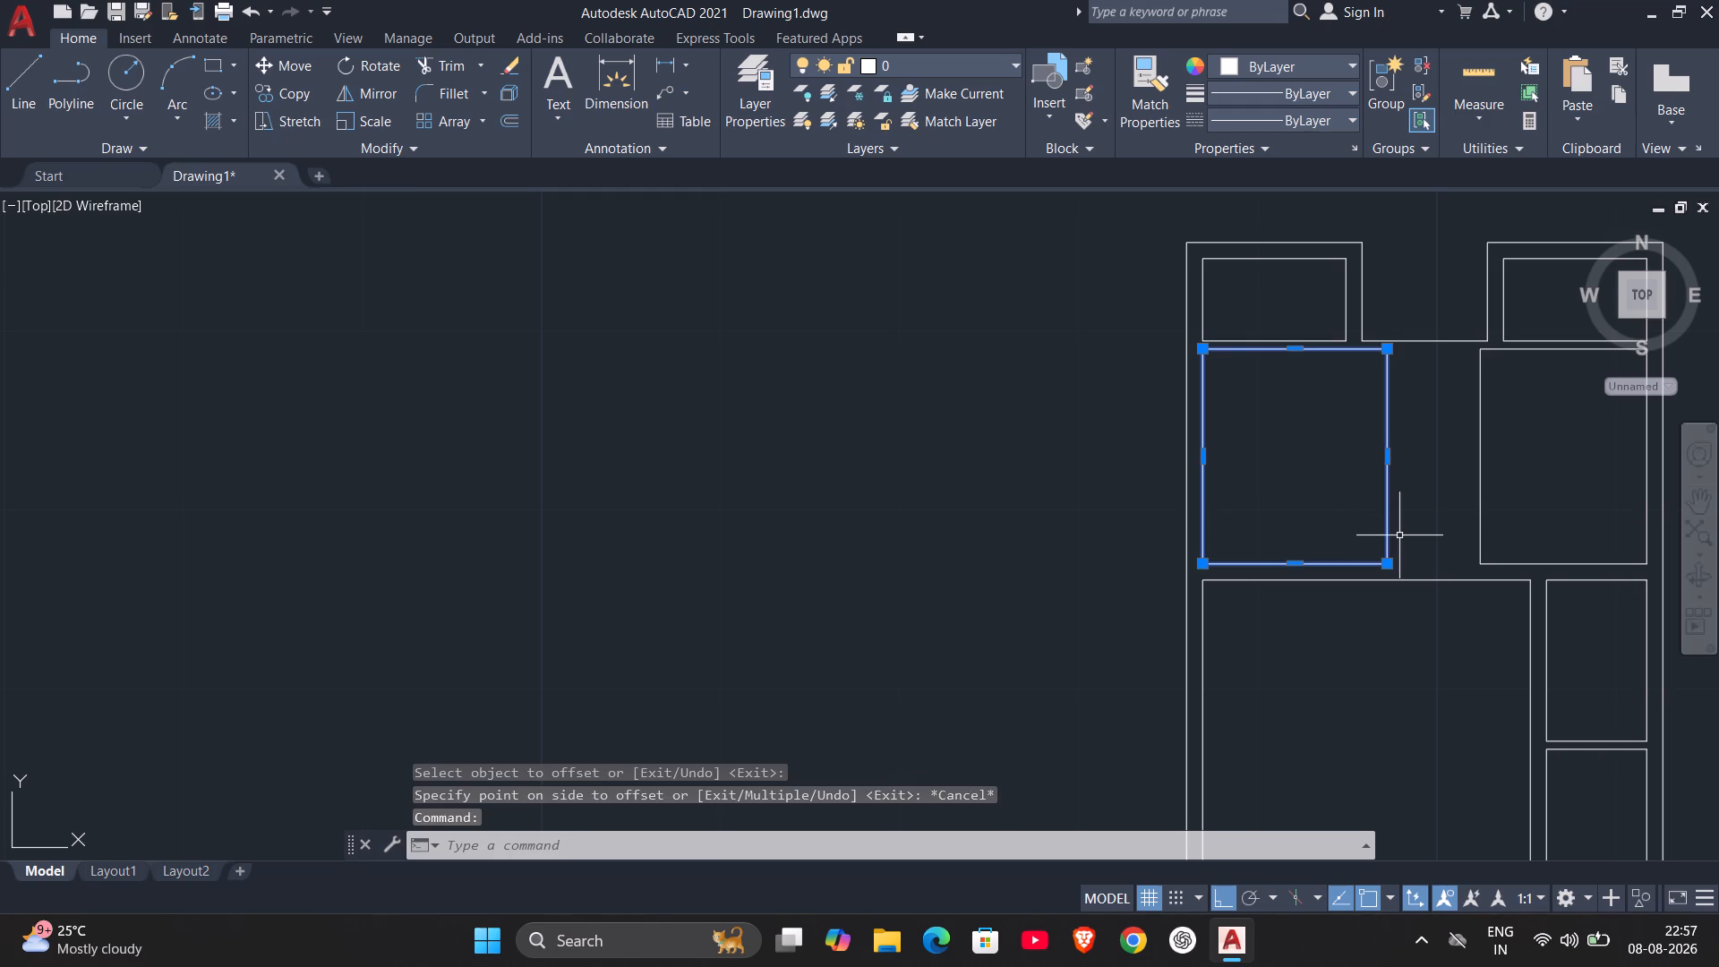
pyautogui.write('EX')
pyautogui.press('Down')
pyautogui.press('Return')
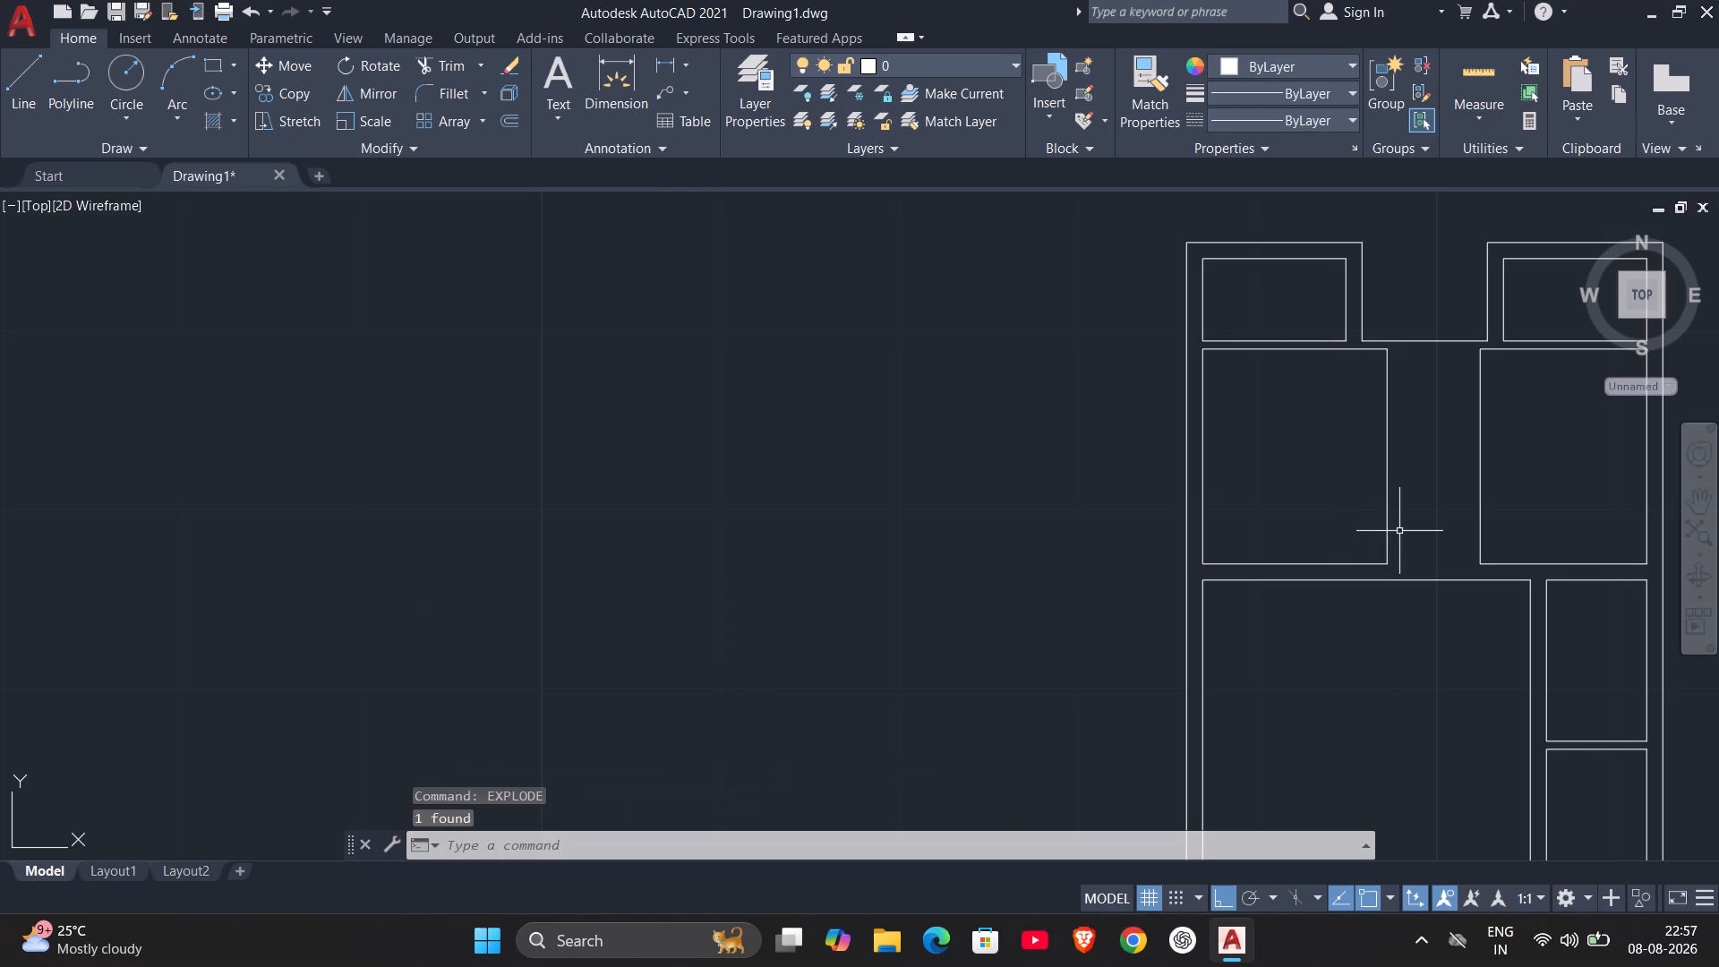
# Offset the right edge of the larger upper-left room 0.45 outward into the central passage.
pyautogui.press('o')
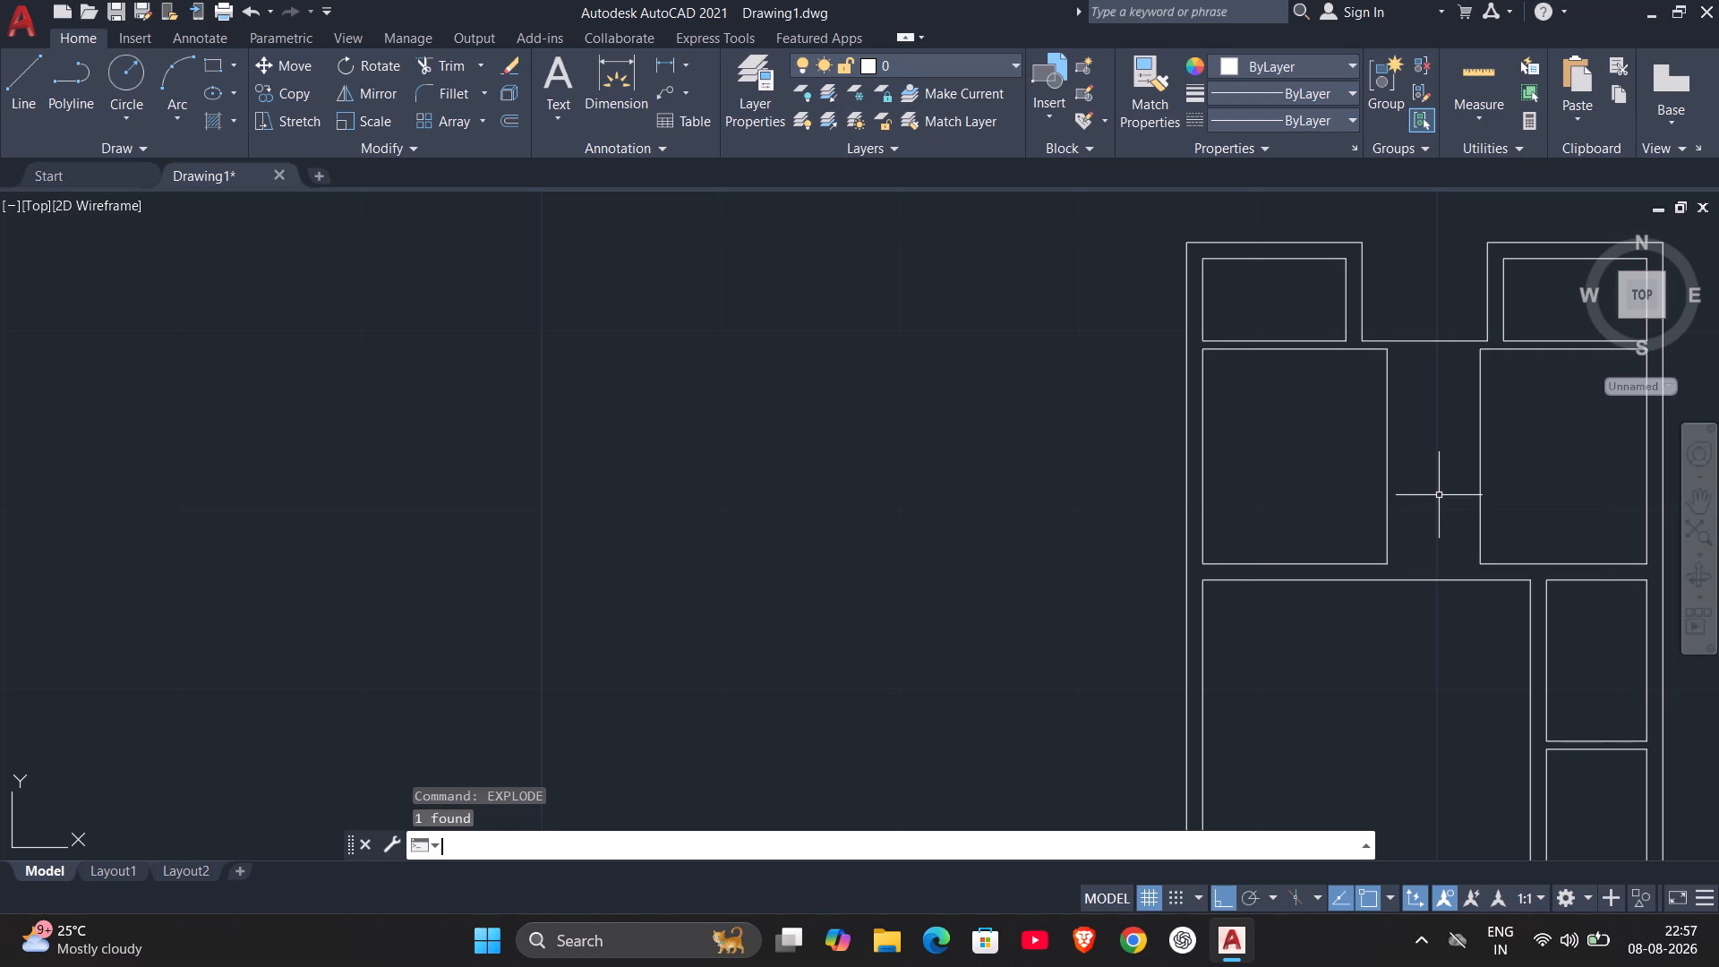
pyautogui.press('Return')
pyautogui.press('.')
pyautogui.write('45')
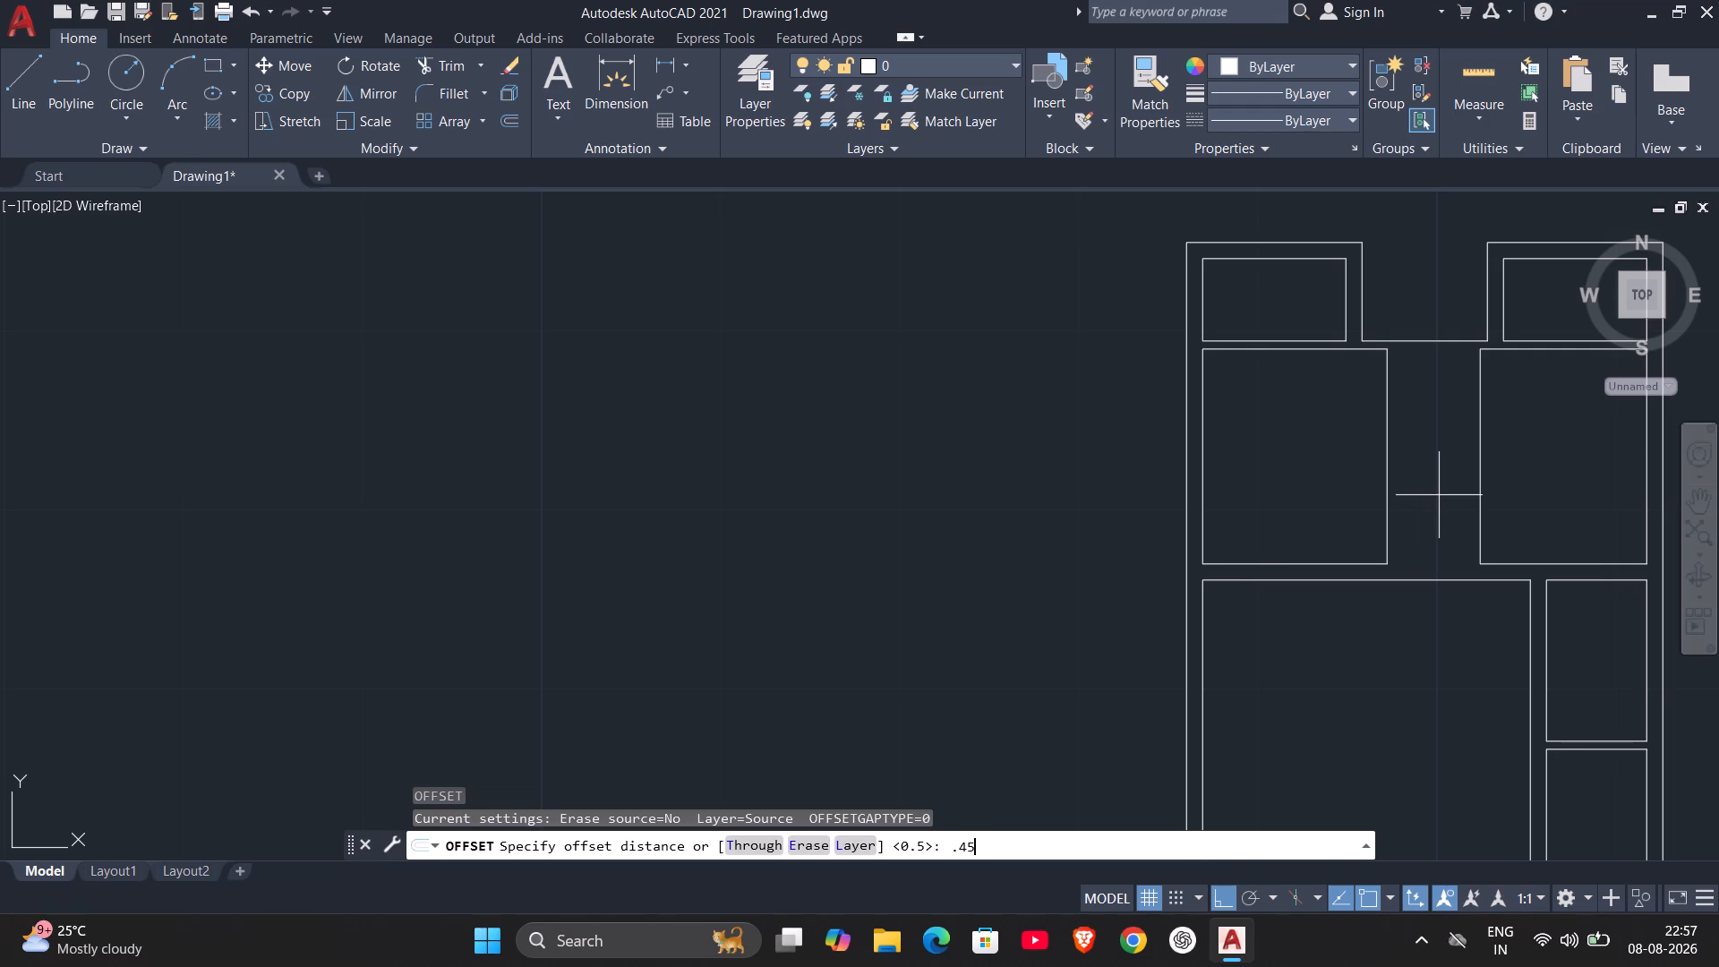
pyautogui.press('Return')
pyautogui.click(1388, 504)
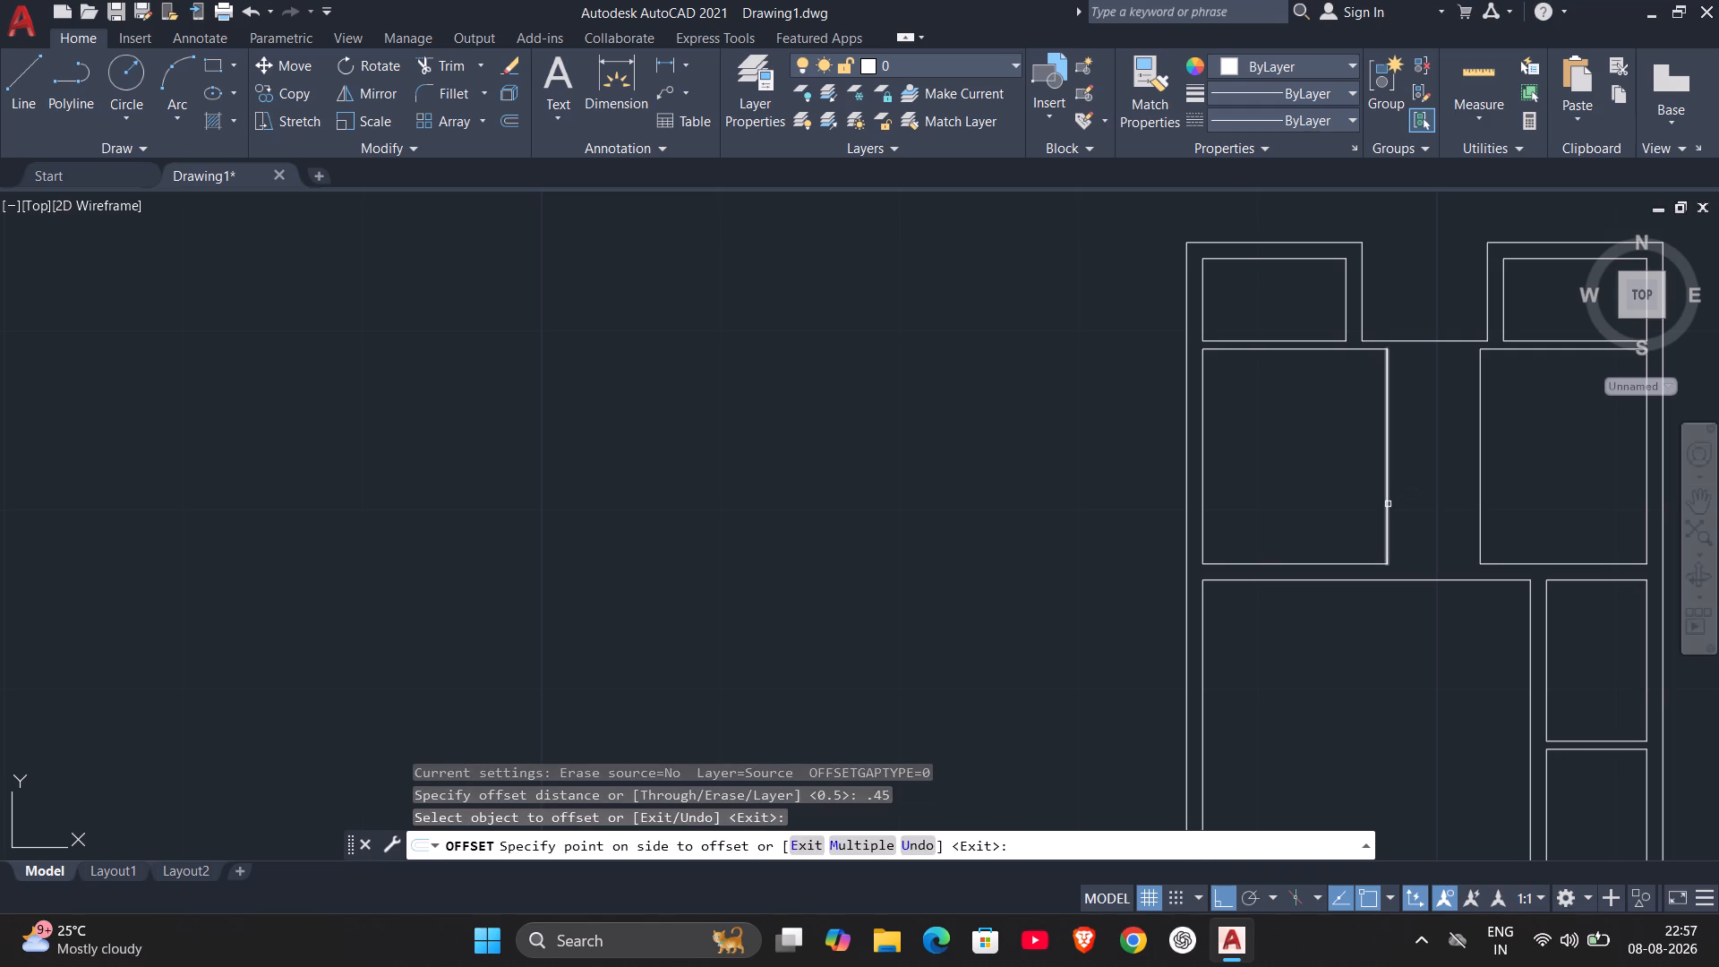
pyautogui.click(1430, 501)
pyautogui.scroll(1, 1414, 464)
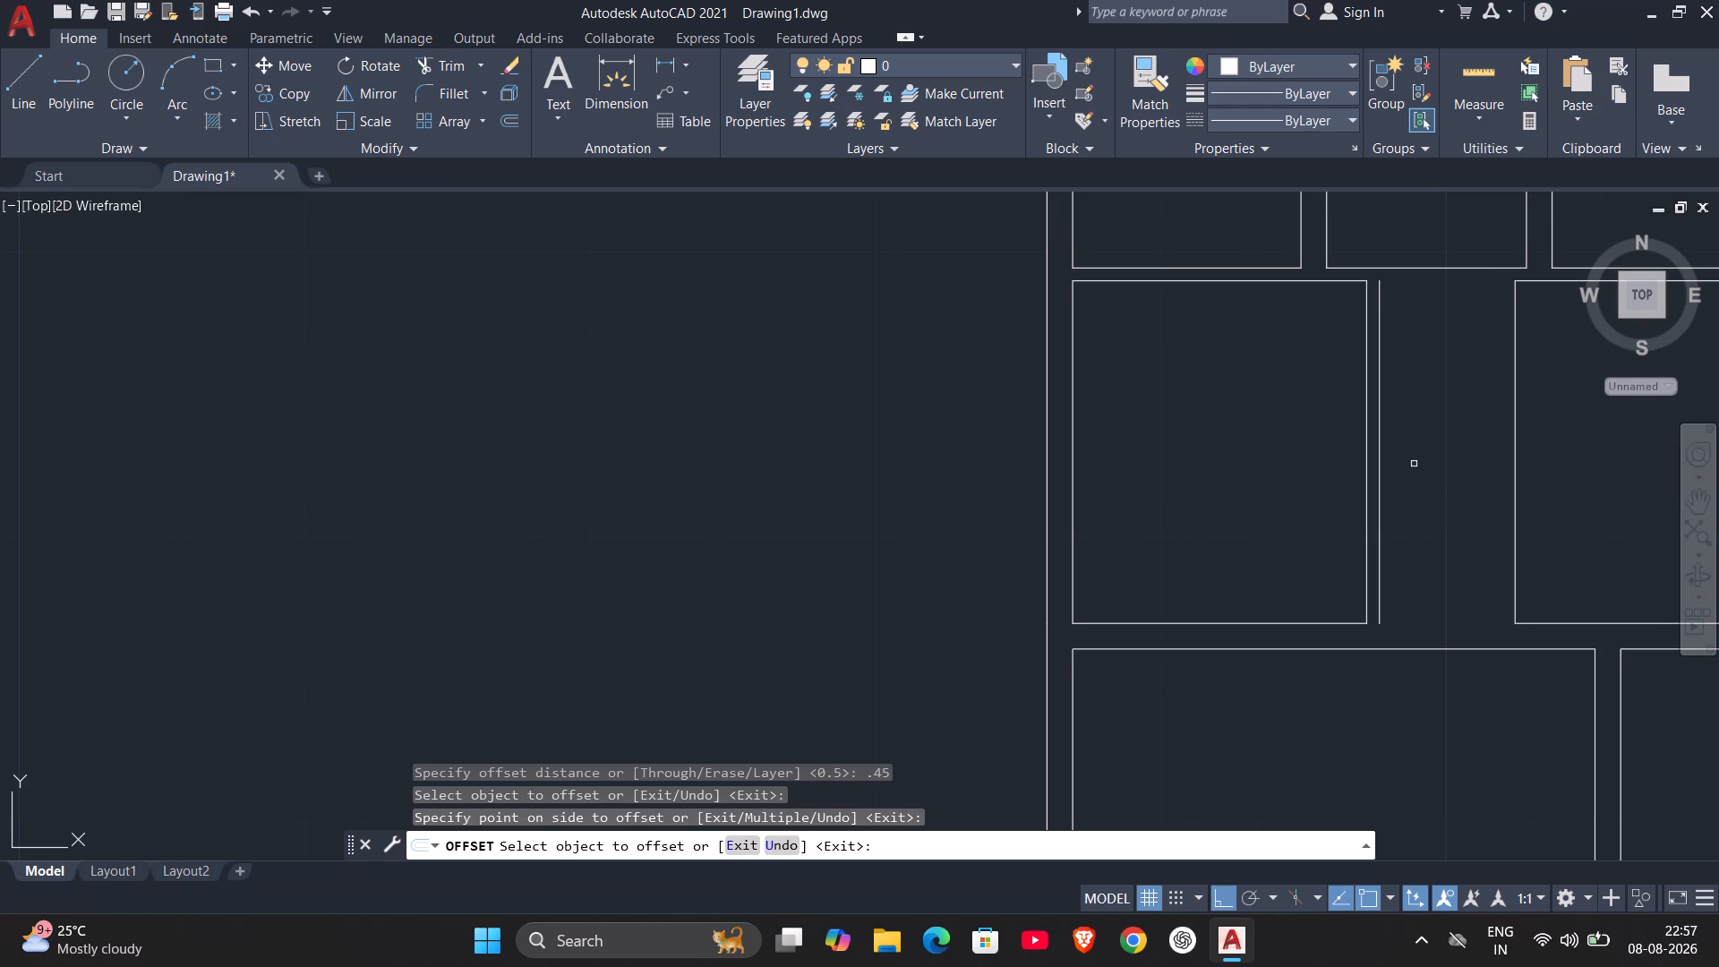
pyautogui.click(1514, 476)
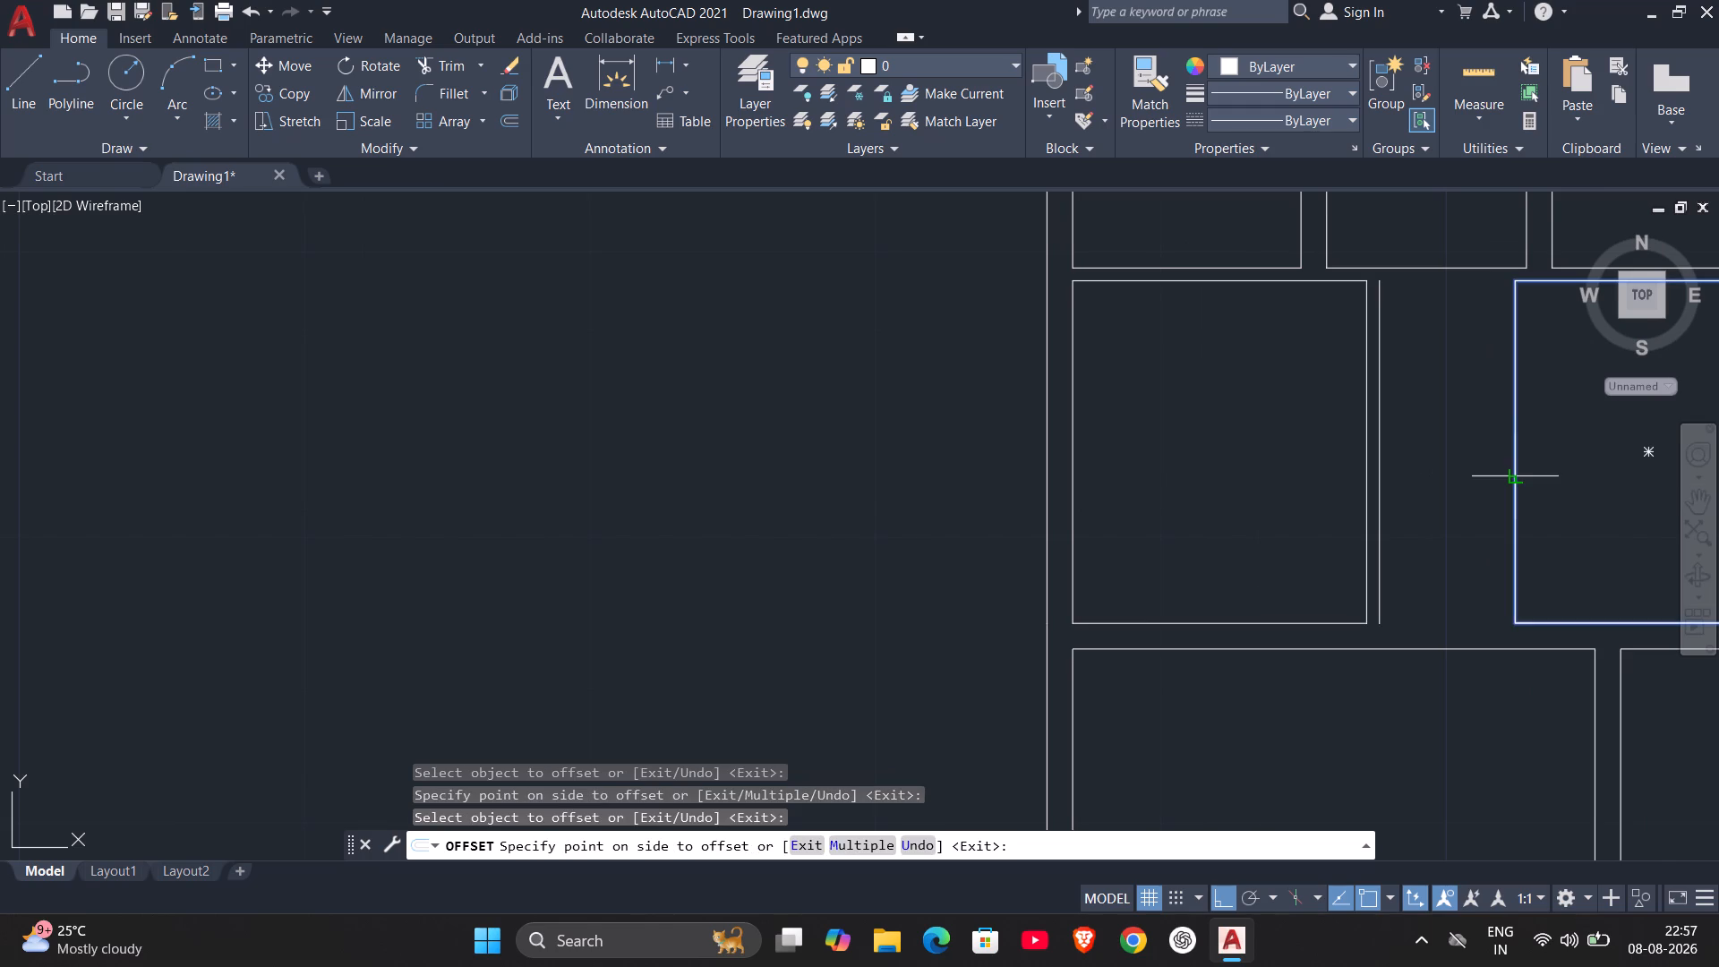
pyautogui.press('Escape')
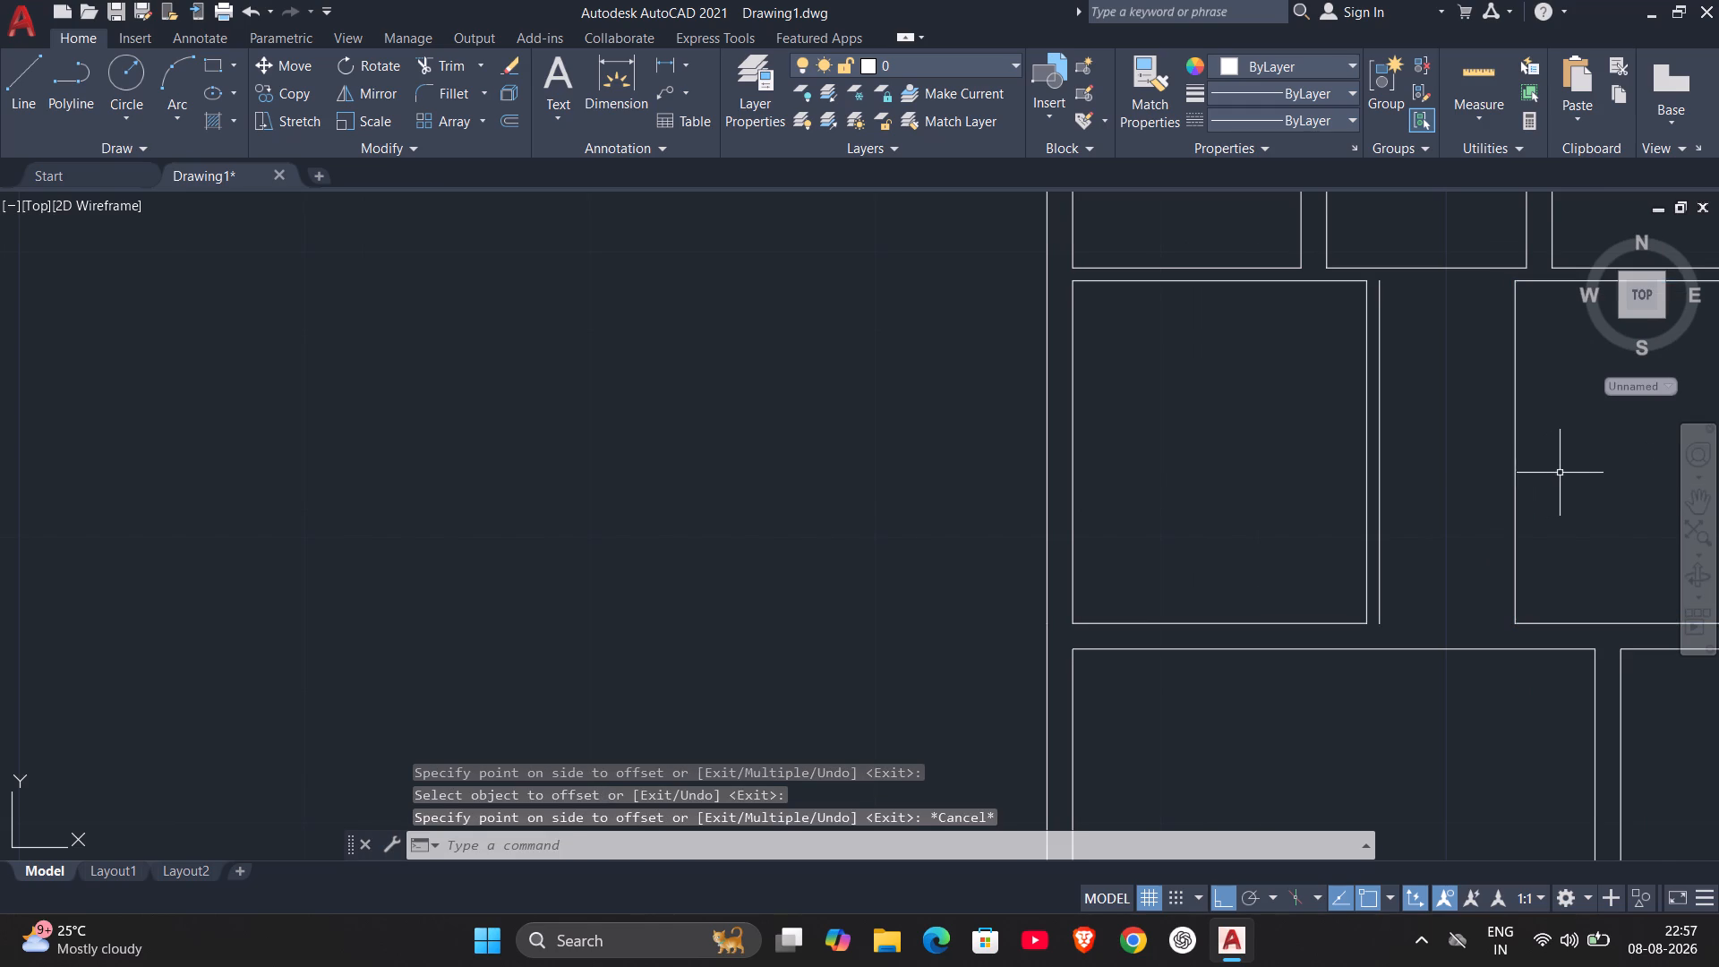
# Explode the rectangle of the larger upper-right room, across the central passage, into separate lines.
pyautogui.scroll(-1, 1546, 492)
pyautogui.moveTo(1545, 492); pyautogui.dragTo(1344, 512, button='middle')
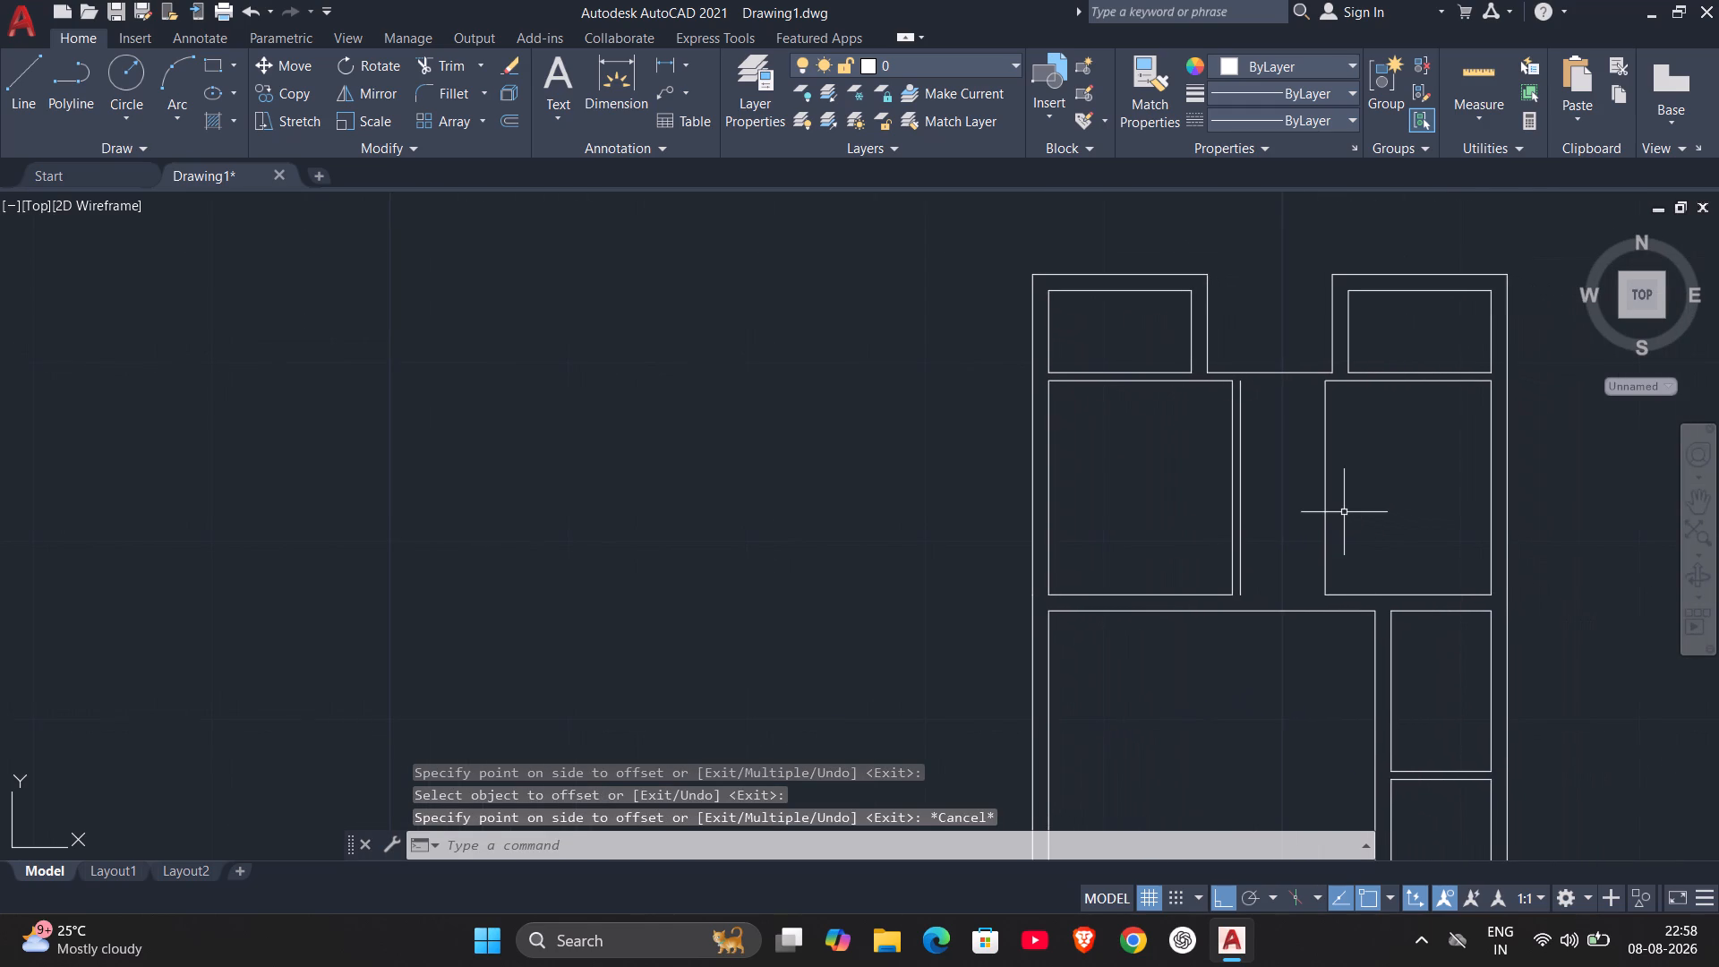
pyautogui.click(1326, 502)
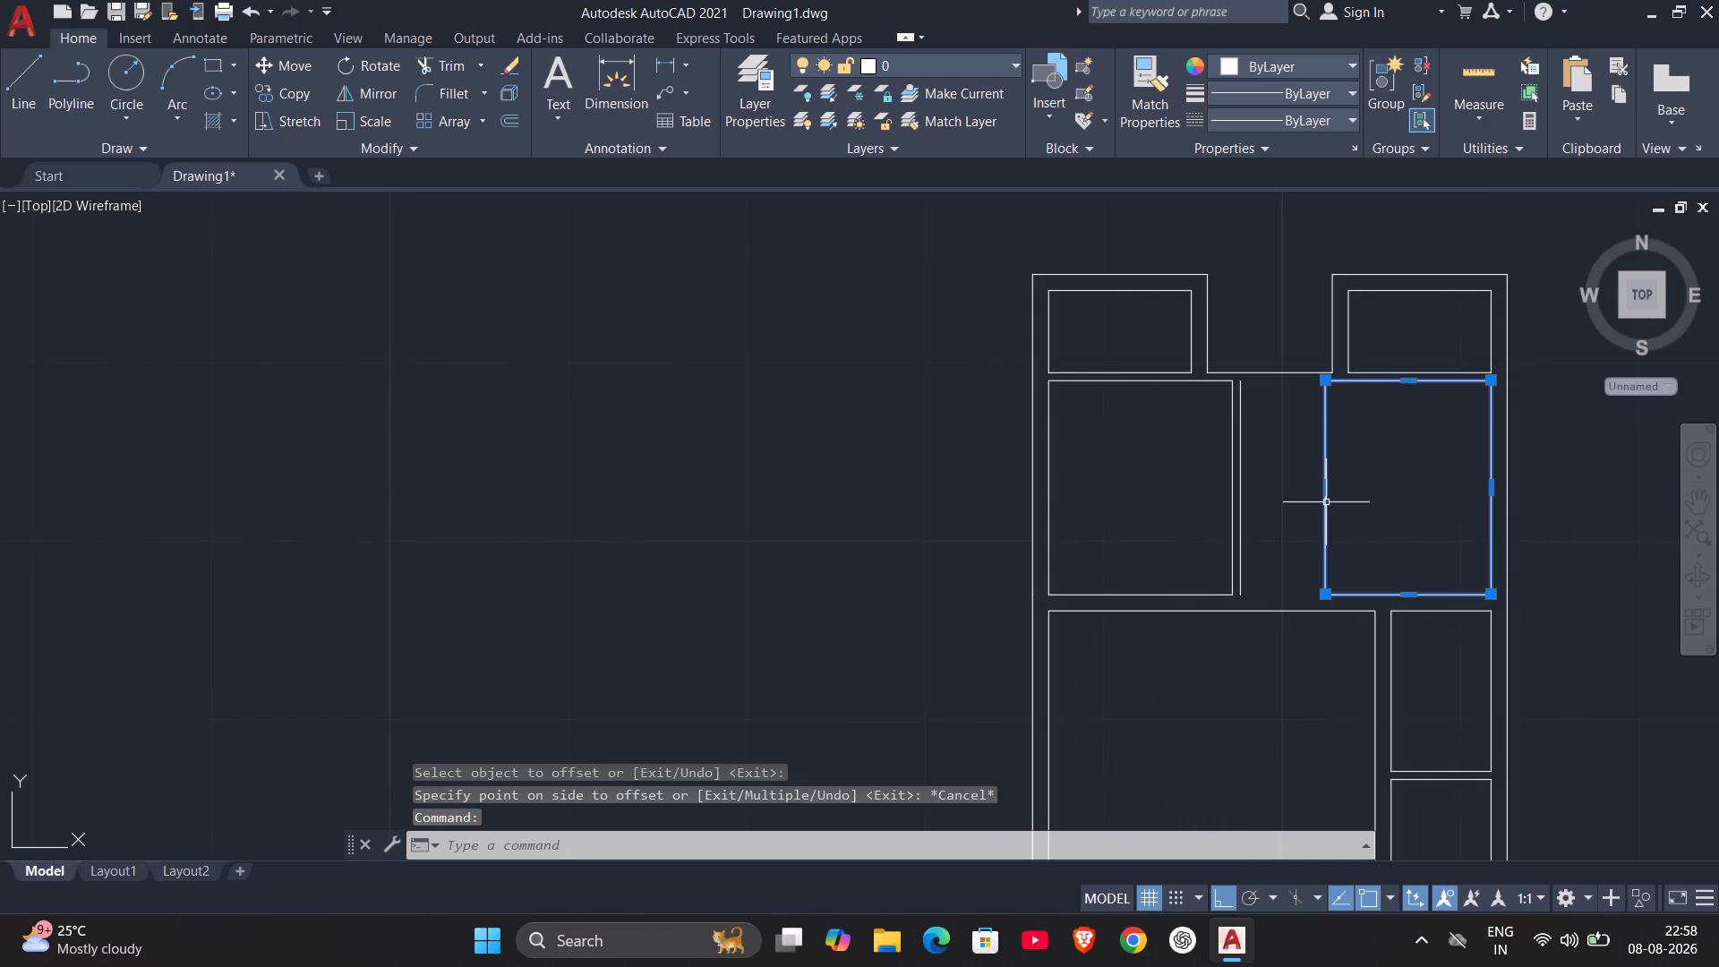
pyautogui.write('EX')
pyautogui.press('Down')
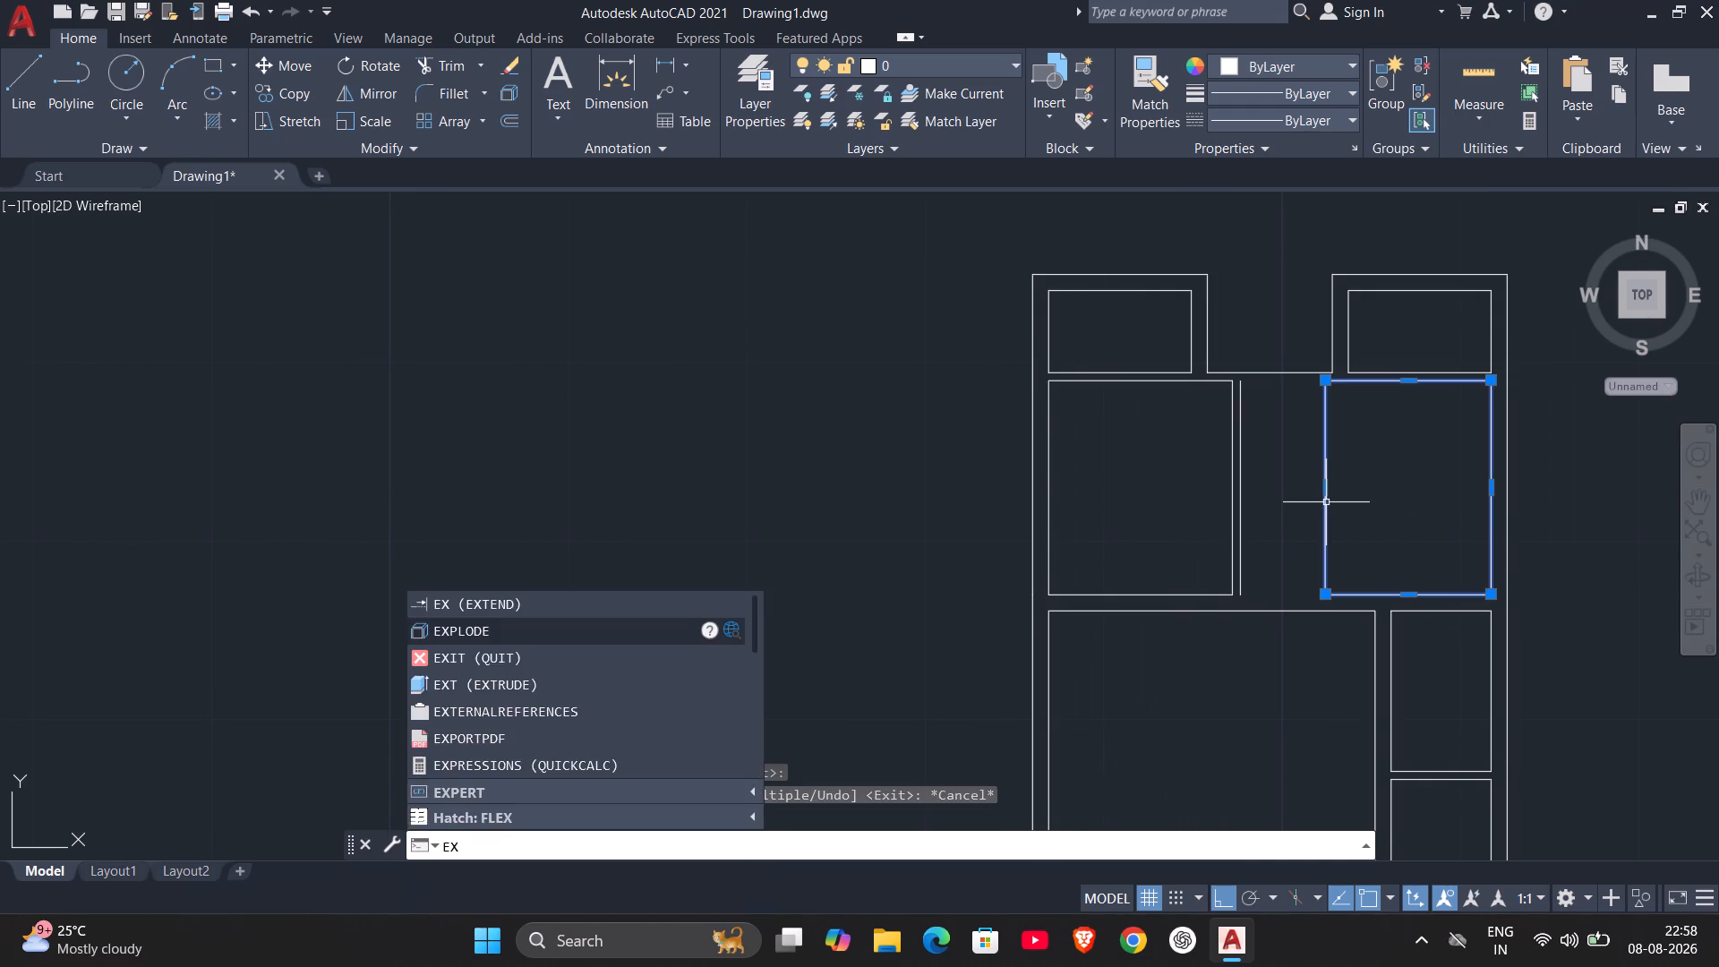
pyautogui.press('Return')
# Offset the left edge of the larger upper-right room 0.45 outward into the central passage.
pyautogui.press('o')
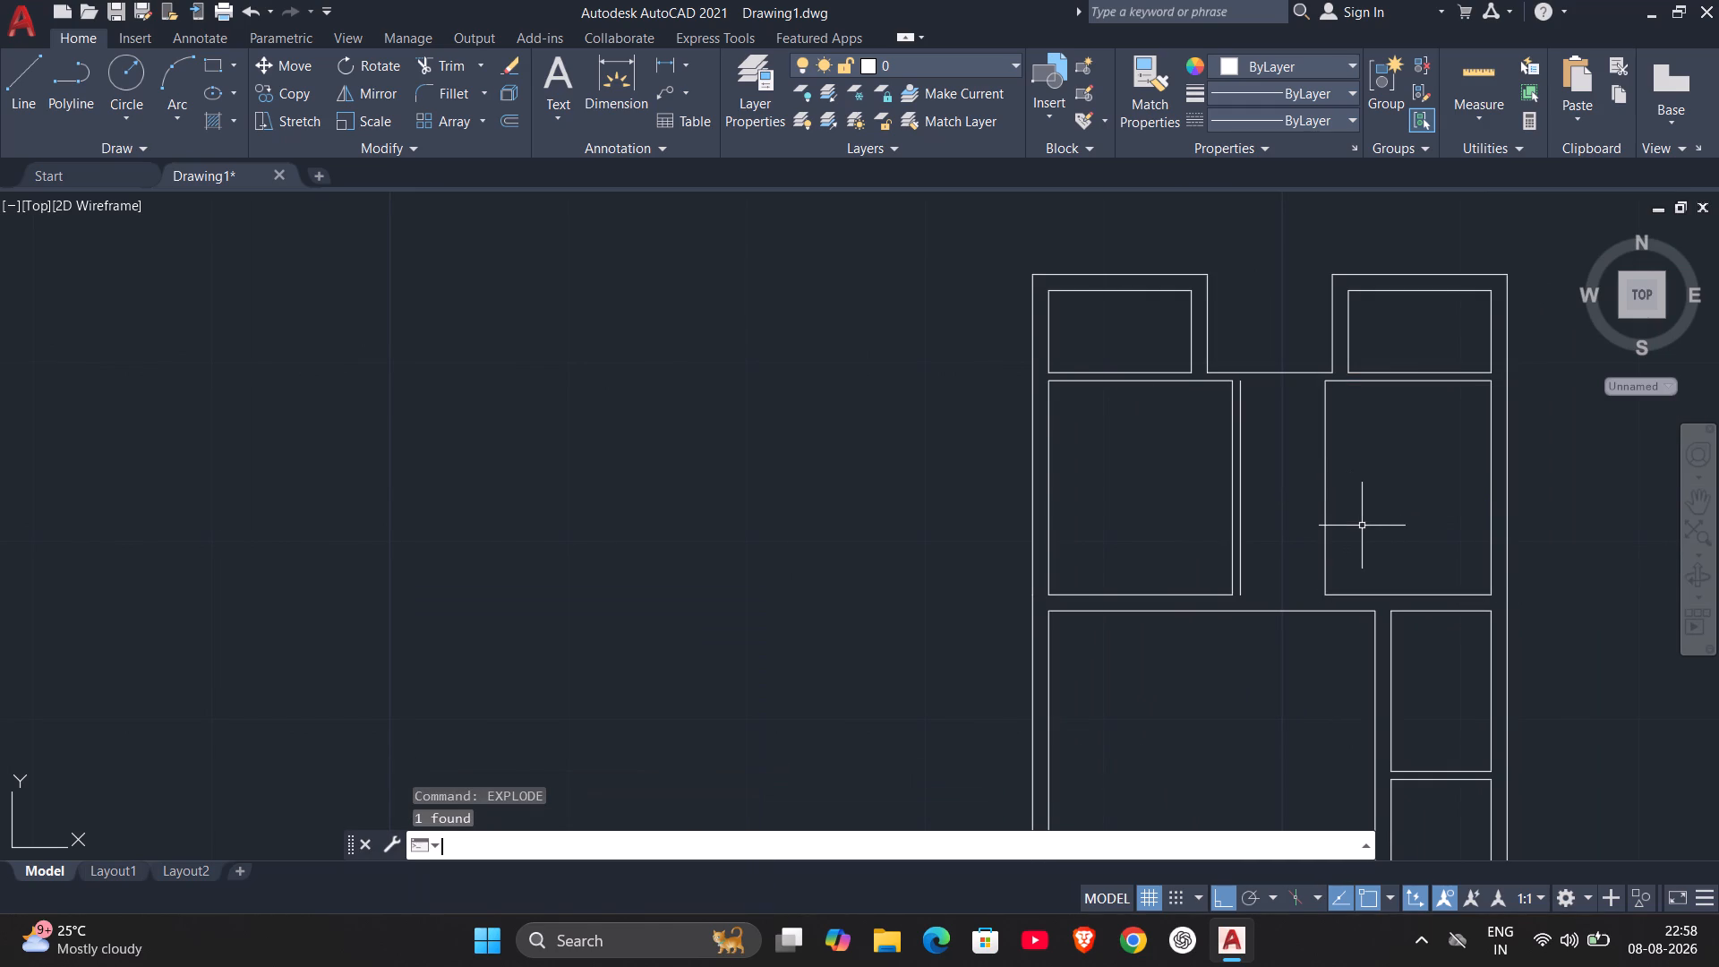
pyautogui.press('Return')
pyautogui.write('.45')
pyautogui.press('Return')
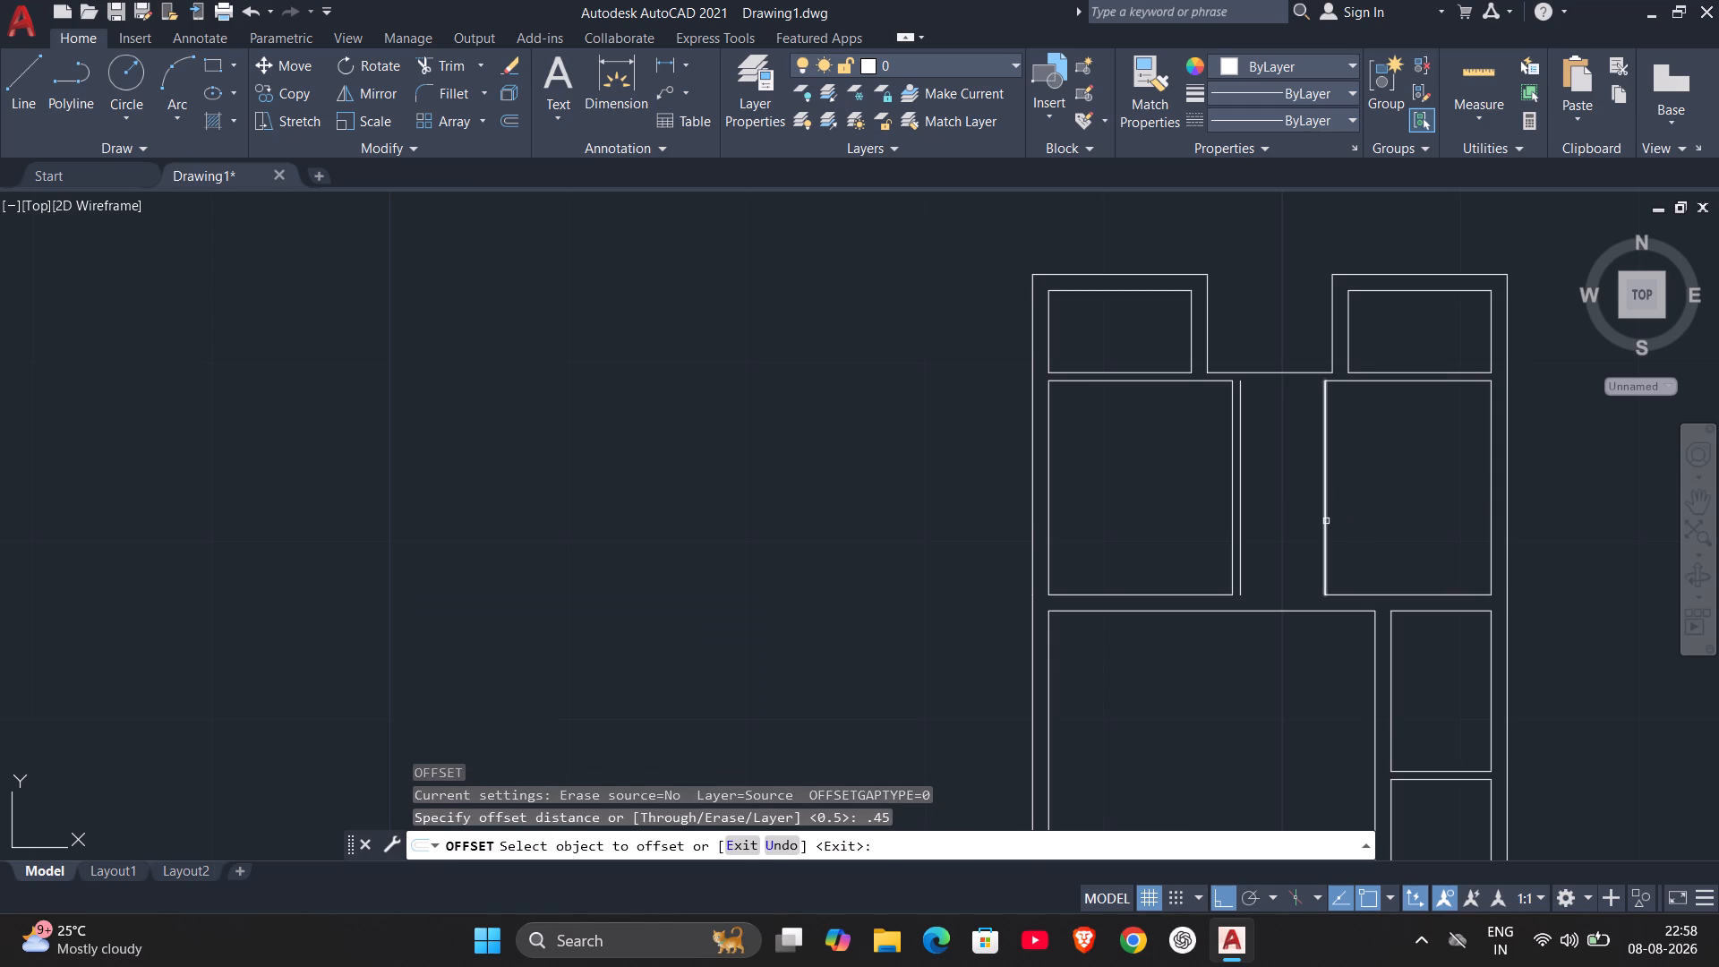
pyautogui.click(1326, 521)
pyautogui.click(1287, 529)
pyautogui.press('Escape')
pyautogui.scroll(2, 1368, 424)
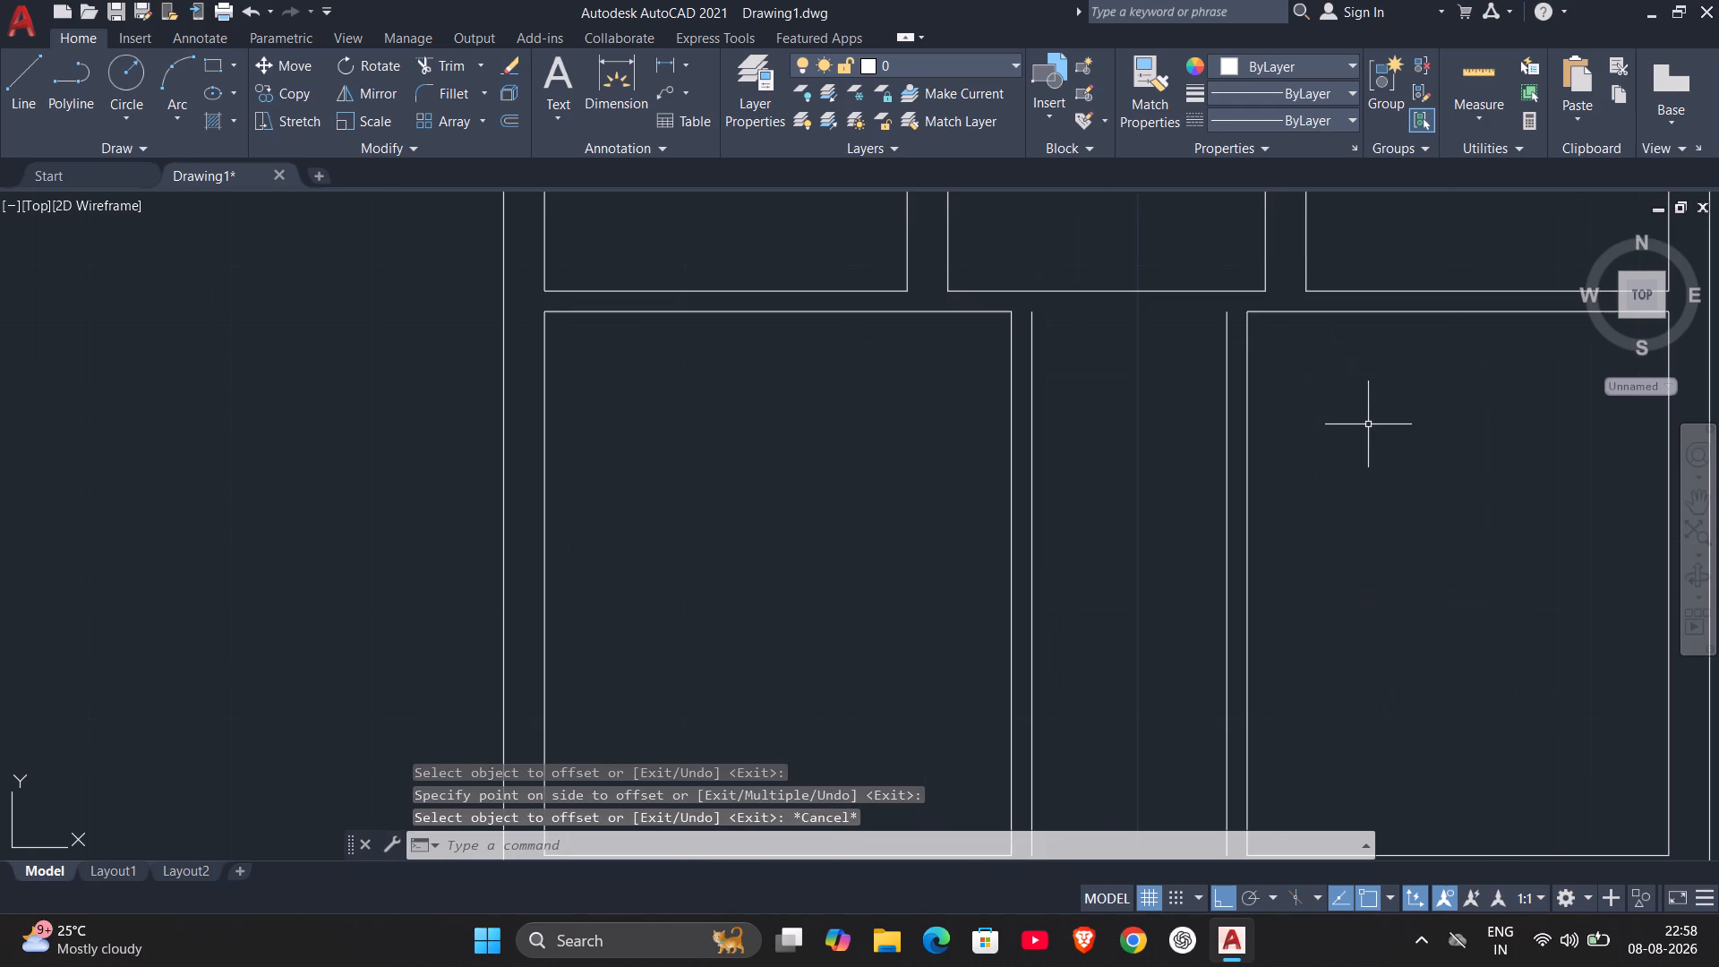
pyautogui.moveTo(1368, 424); pyautogui.dragTo(1429, 434, button='middle')
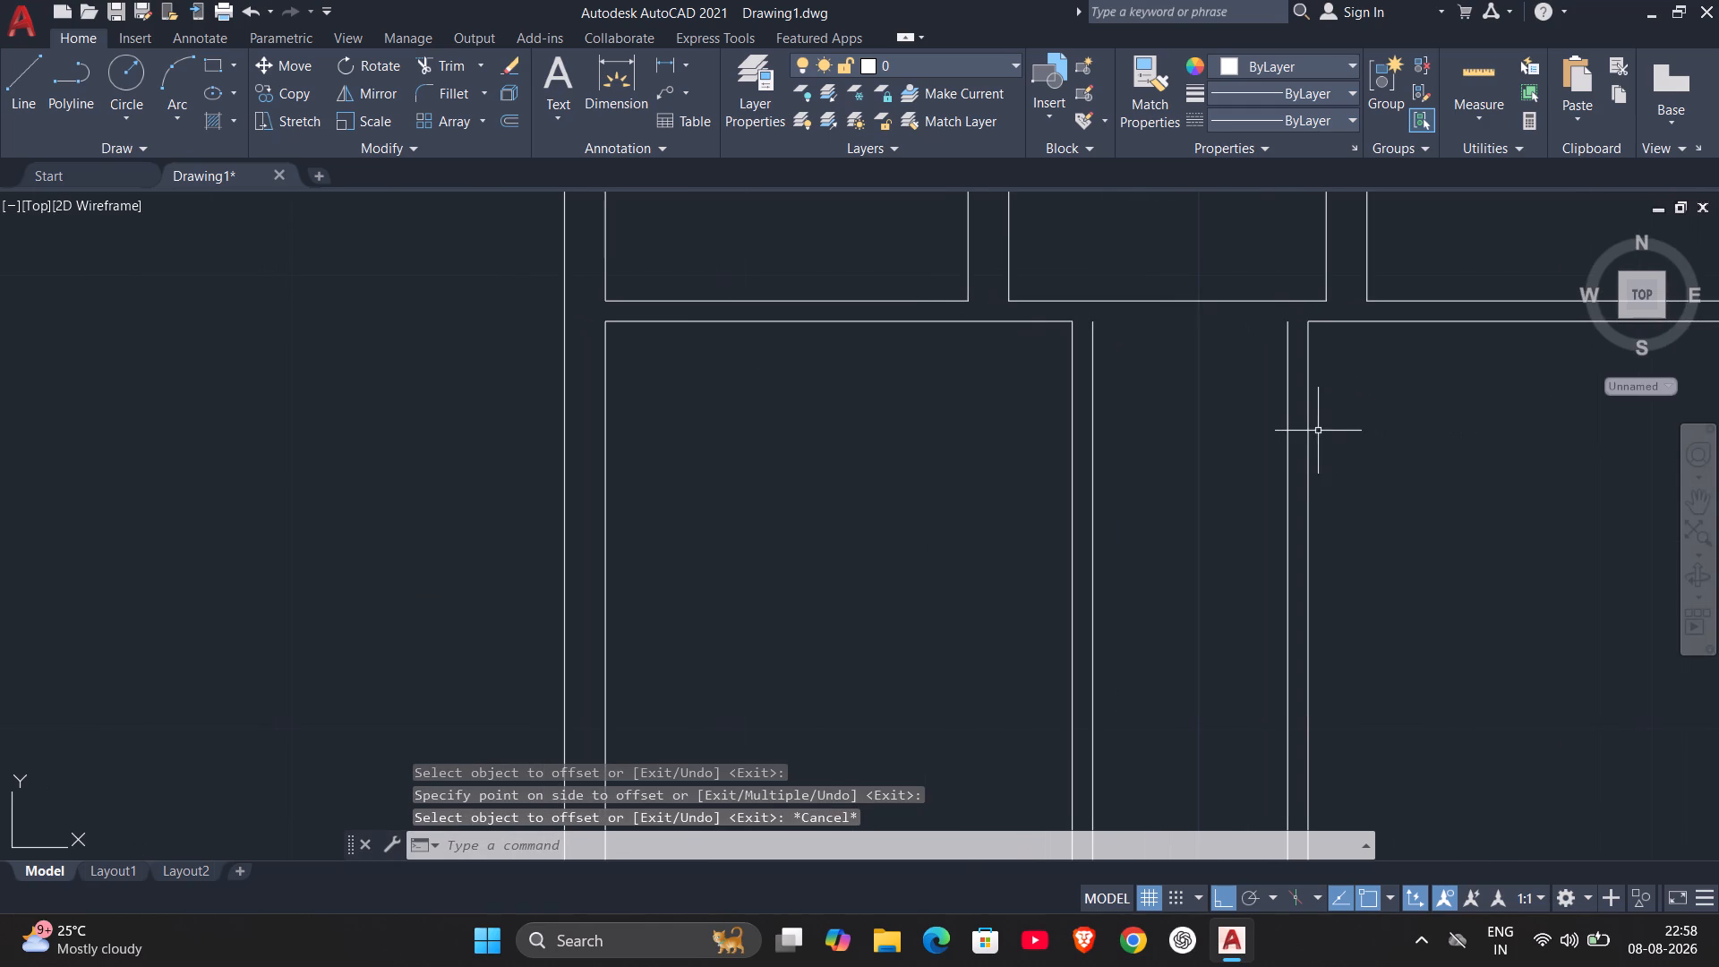
# Extend both central passage wall lines up to the recessed outer wall and down to the large middle room's top edge.
pyautogui.write('EX')
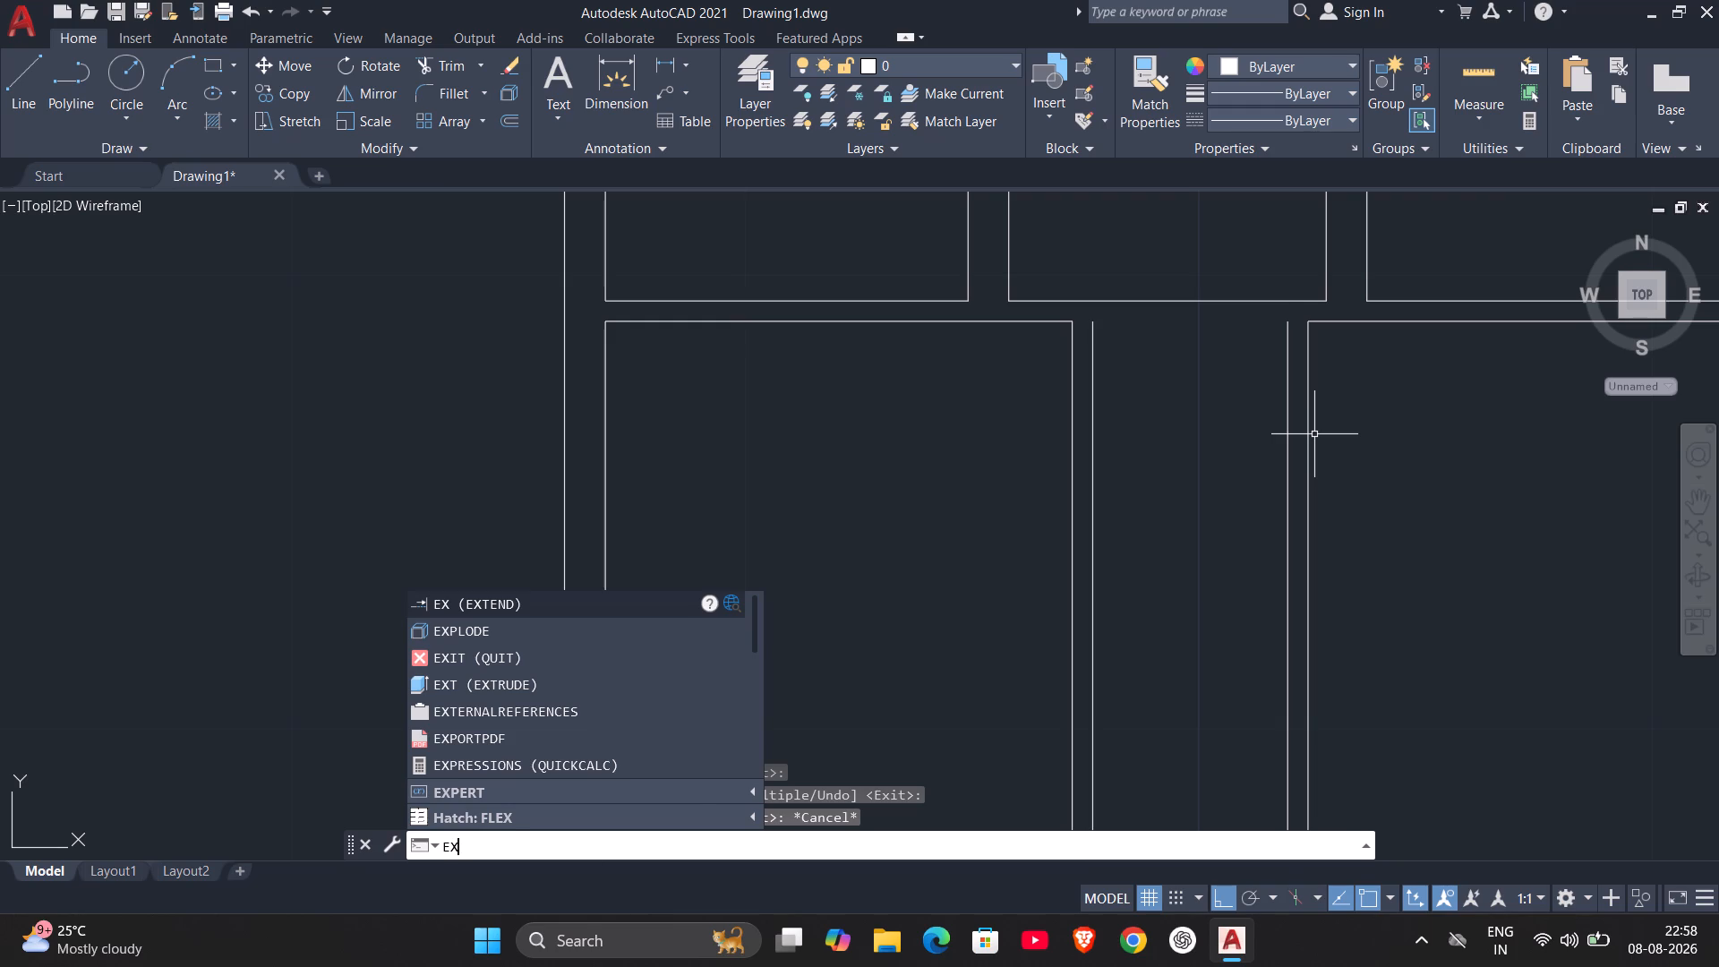
pyautogui.press('Return')
pyautogui.click(1287, 398)
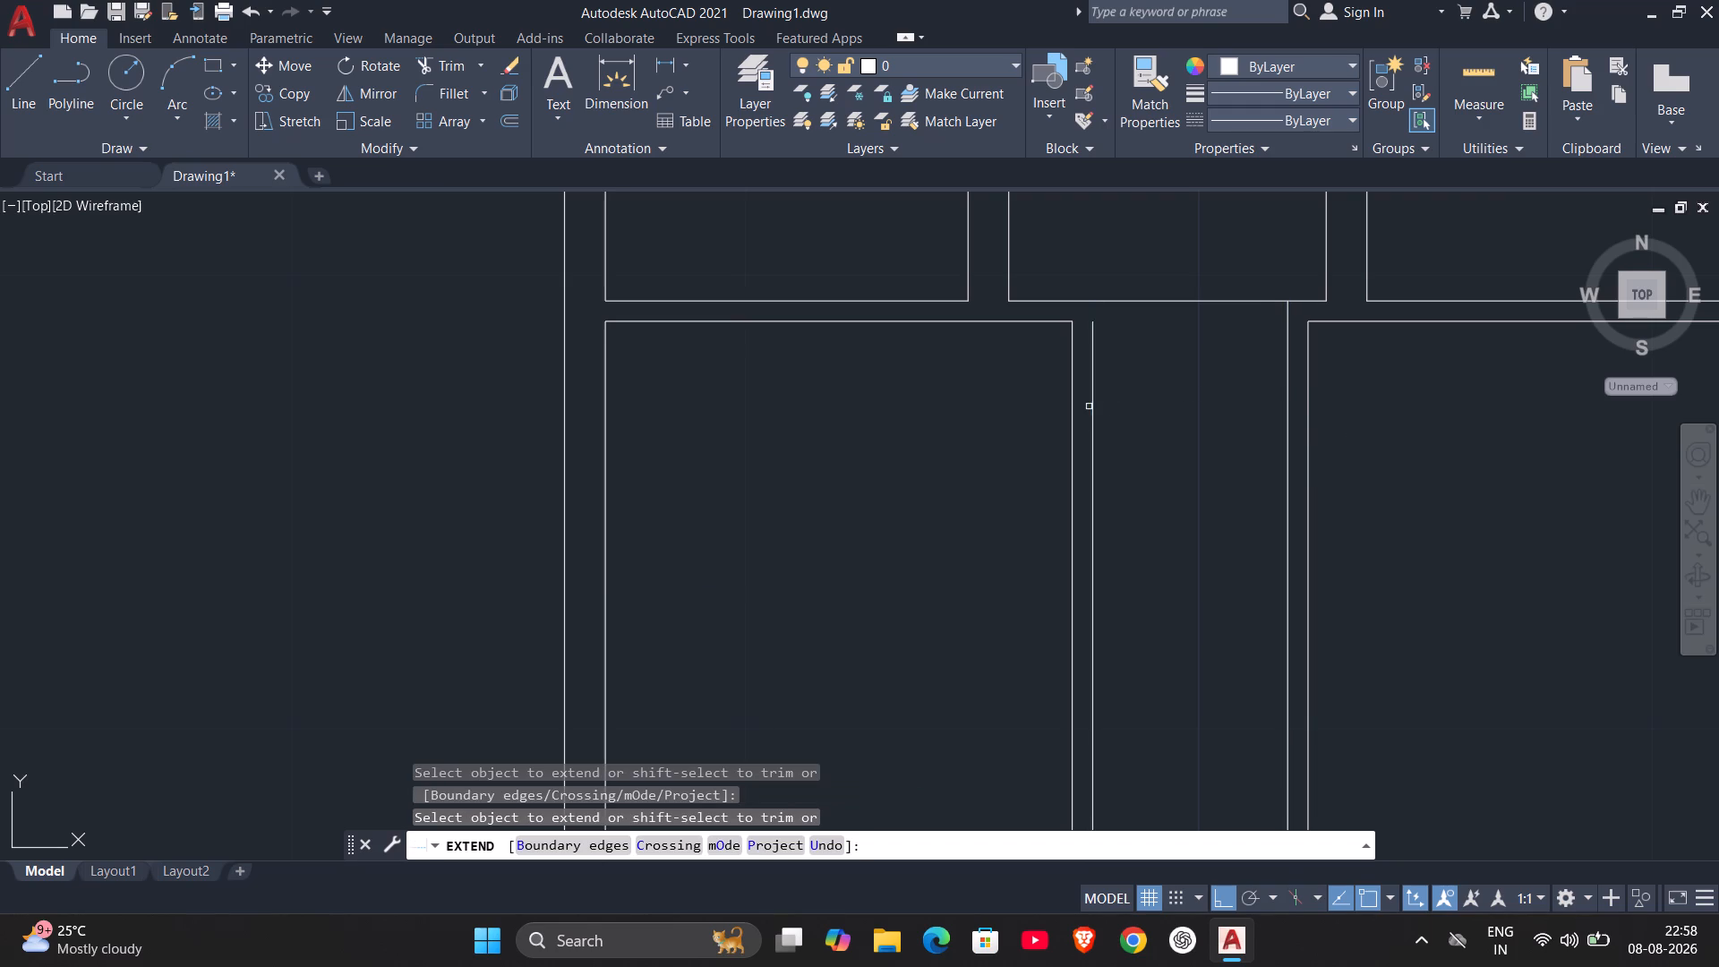
pyautogui.click(1094, 406)
pyautogui.scroll(-1, 1231, 514)
pyautogui.moveTo(1226, 586); pyautogui.dragTo(1270, 430, button='middle')
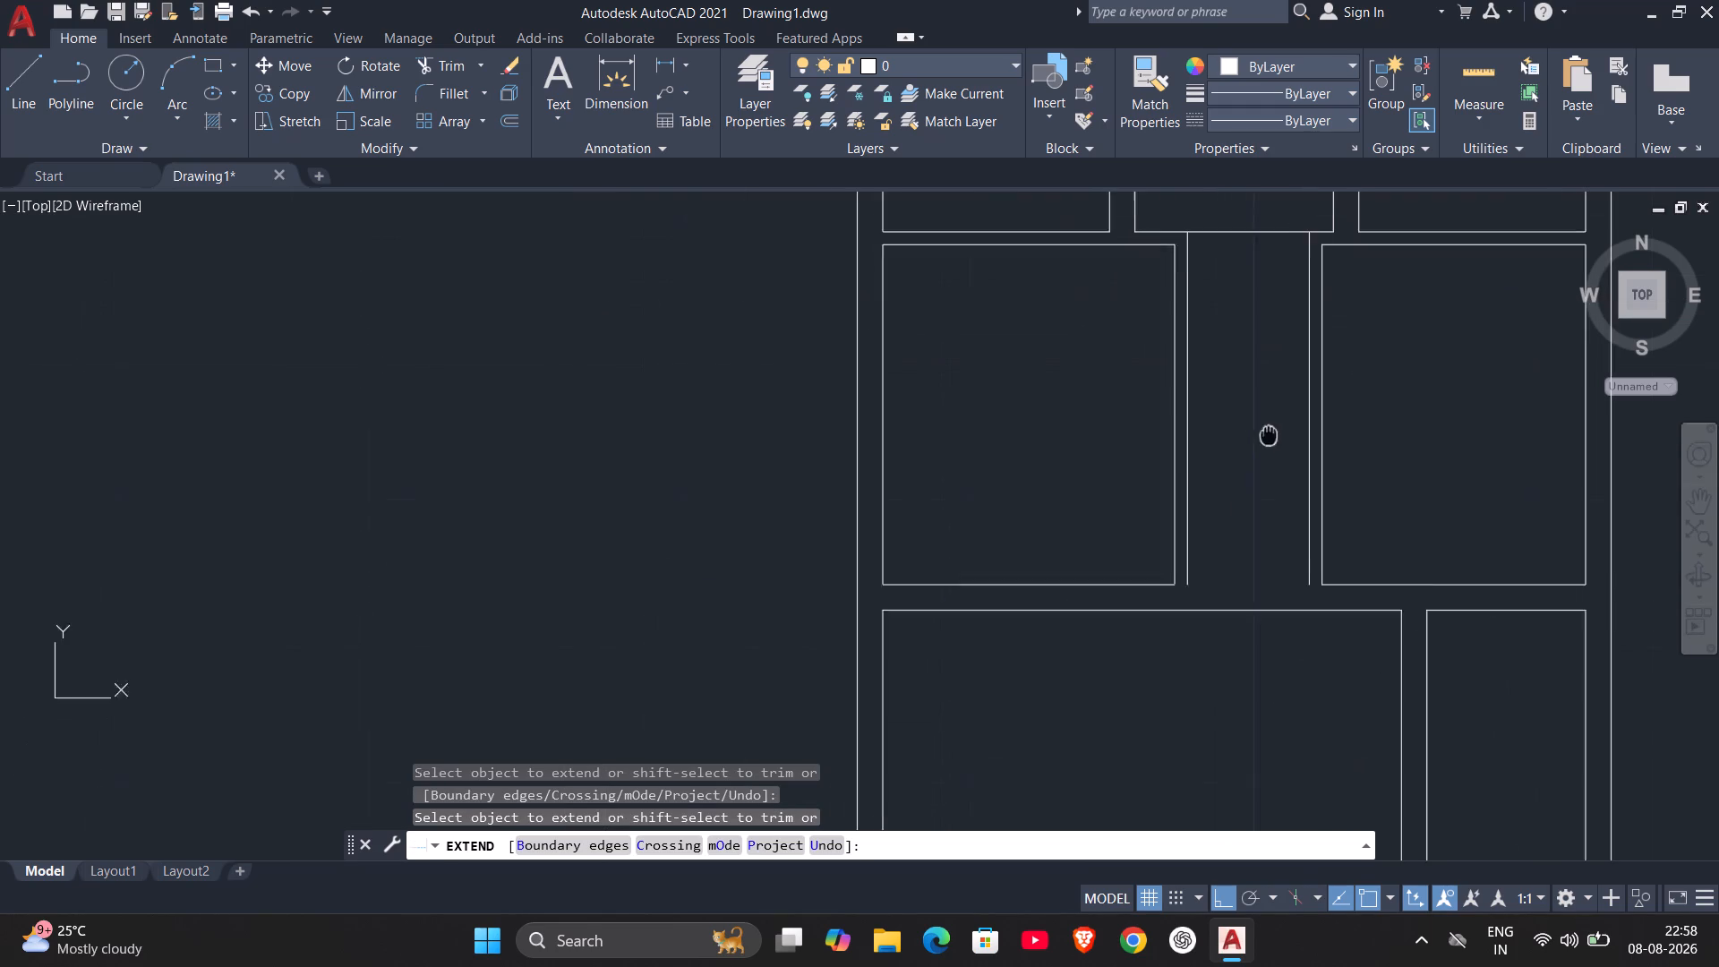
pyautogui.moveTo(1270, 430); pyautogui.dragTo(1273, 415, button='middle')
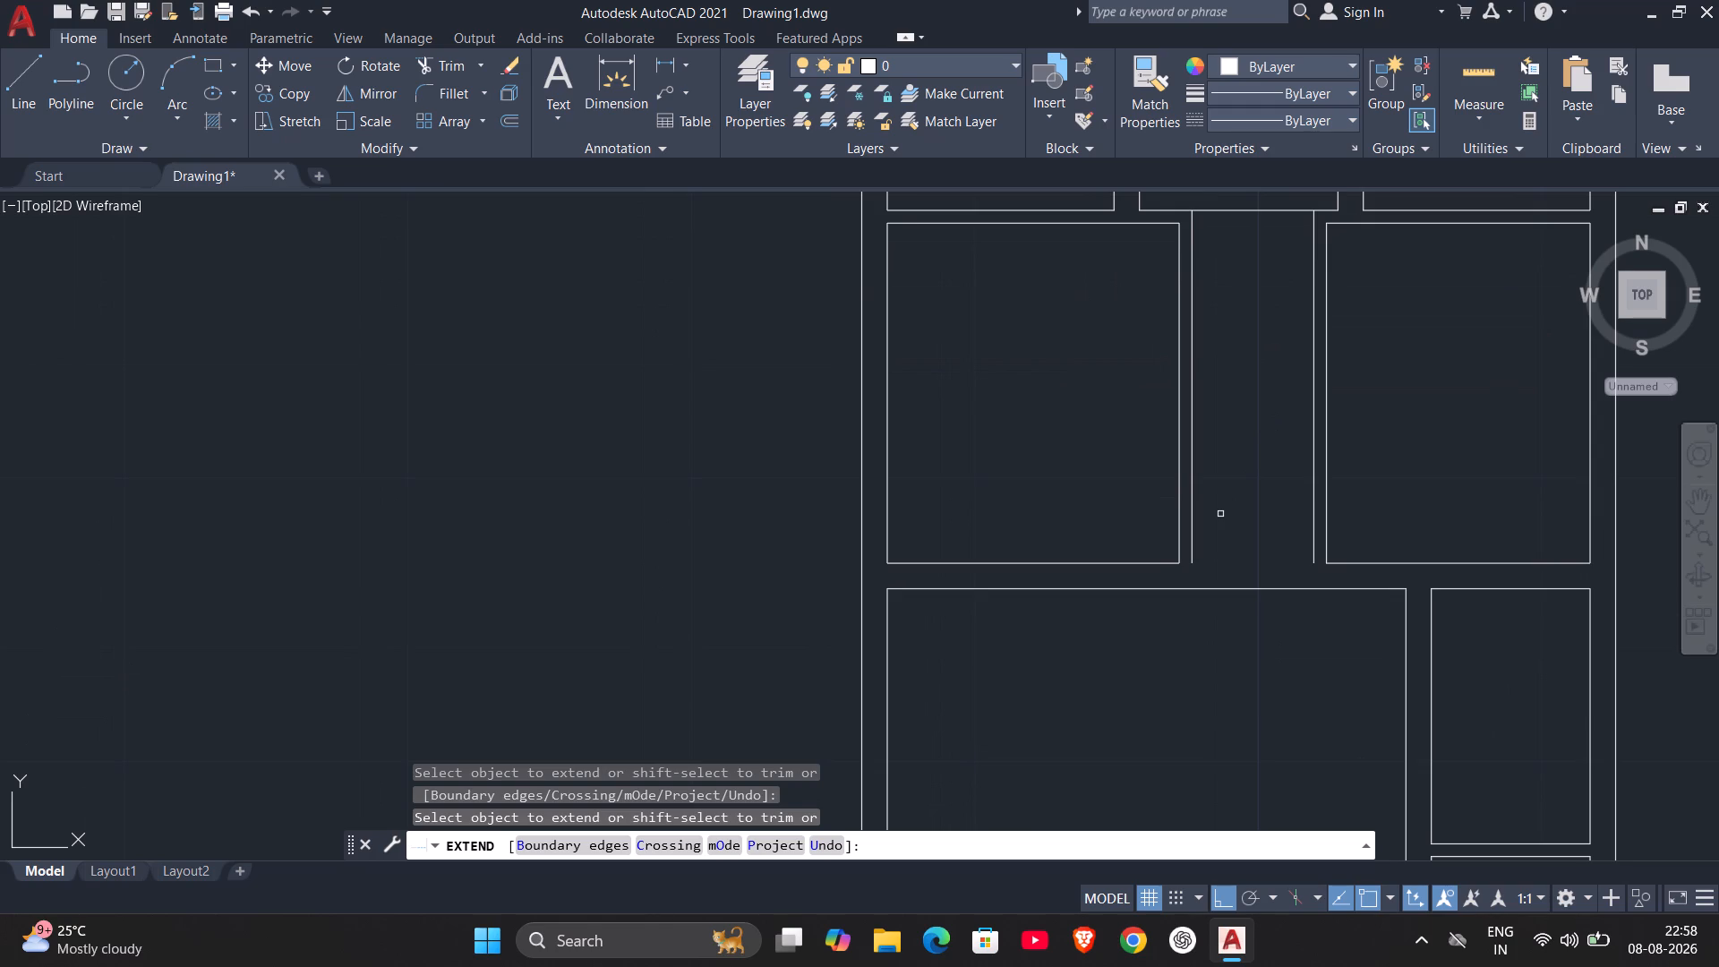
pyautogui.scroll(1, 1220, 514)
pyautogui.click(1172, 581)
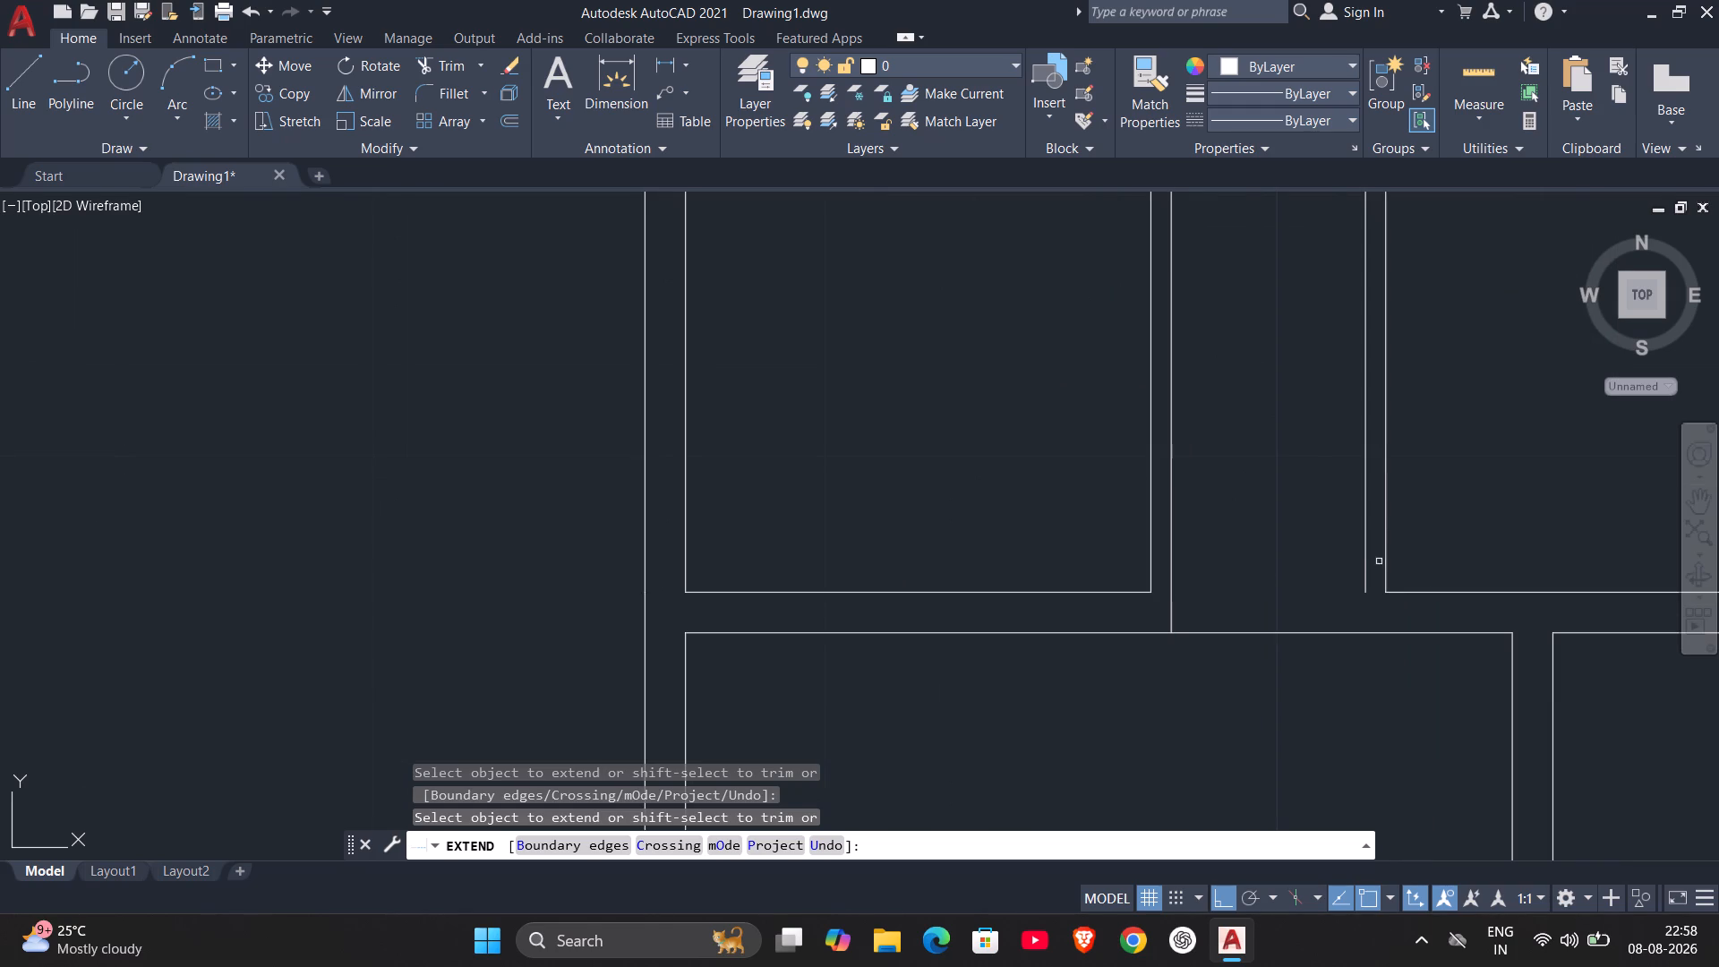
pyautogui.click(1365, 577)
pyautogui.press('Escape')
# Trim the large middle room's top edge between the two passage wall lines to open the passage into the room.
pyautogui.write('TR')
pyautogui.press('Return')
pyautogui.moveTo(1262, 578); pyautogui.dragTo(1271, 698)
pyautogui.scroll(-1, 1336, 704)
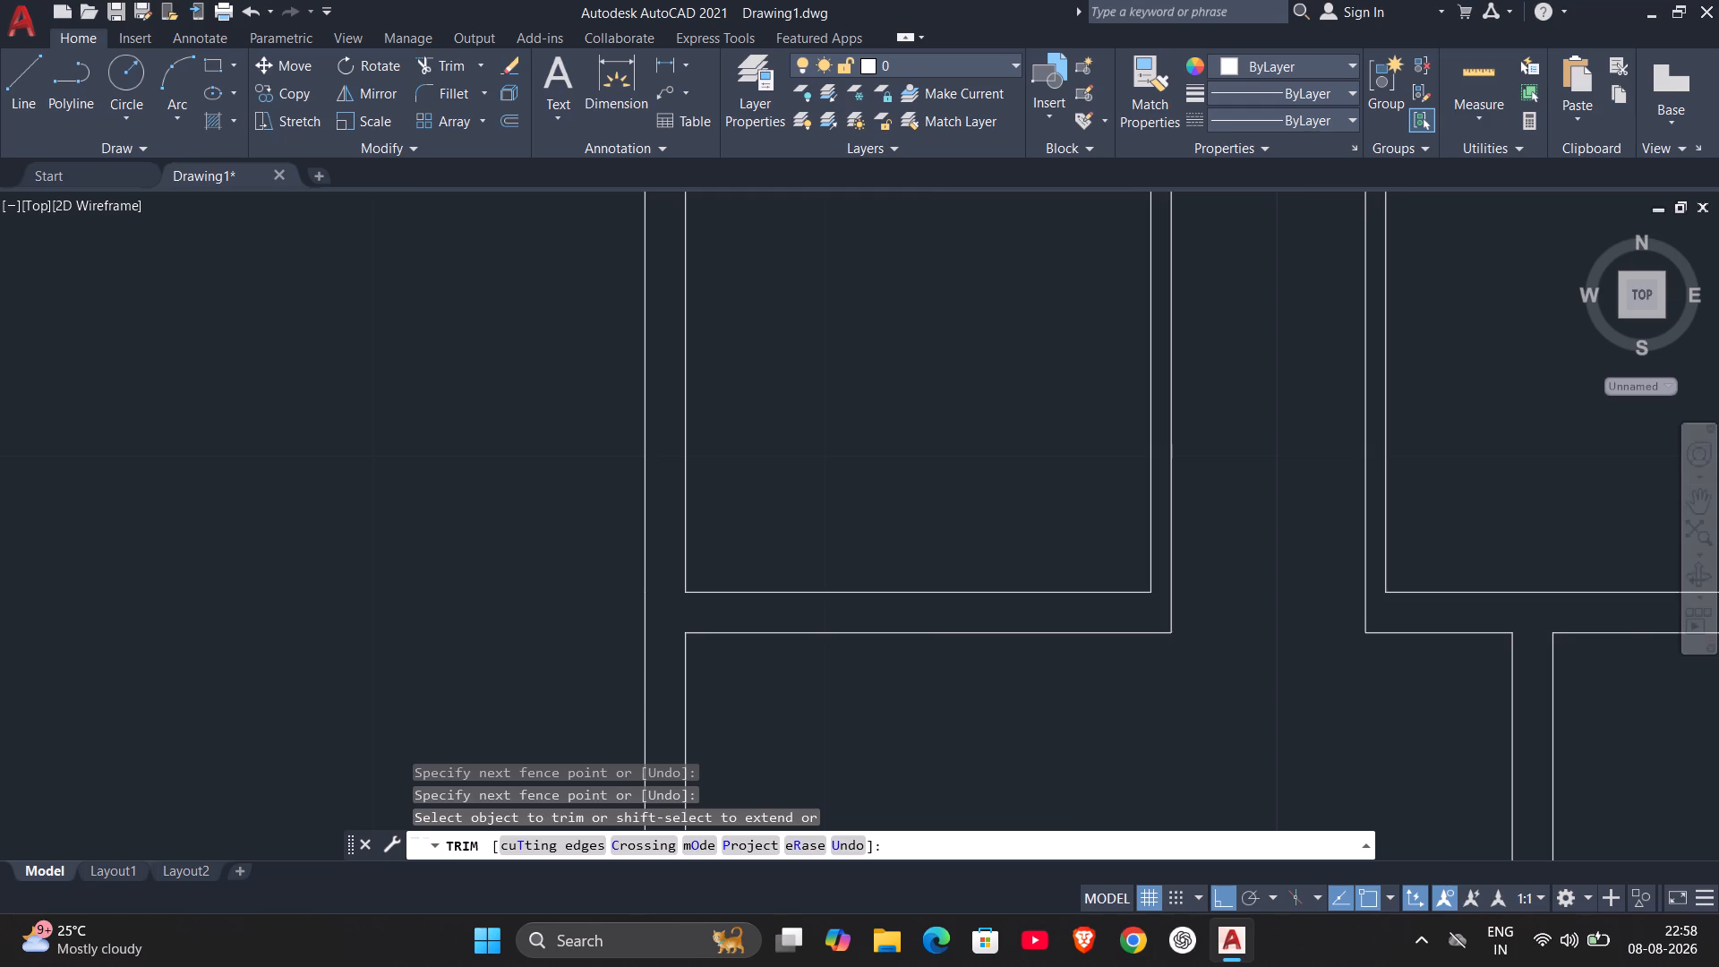
pyautogui.scroll(-1, 1338, 705)
pyautogui.press('Escape')
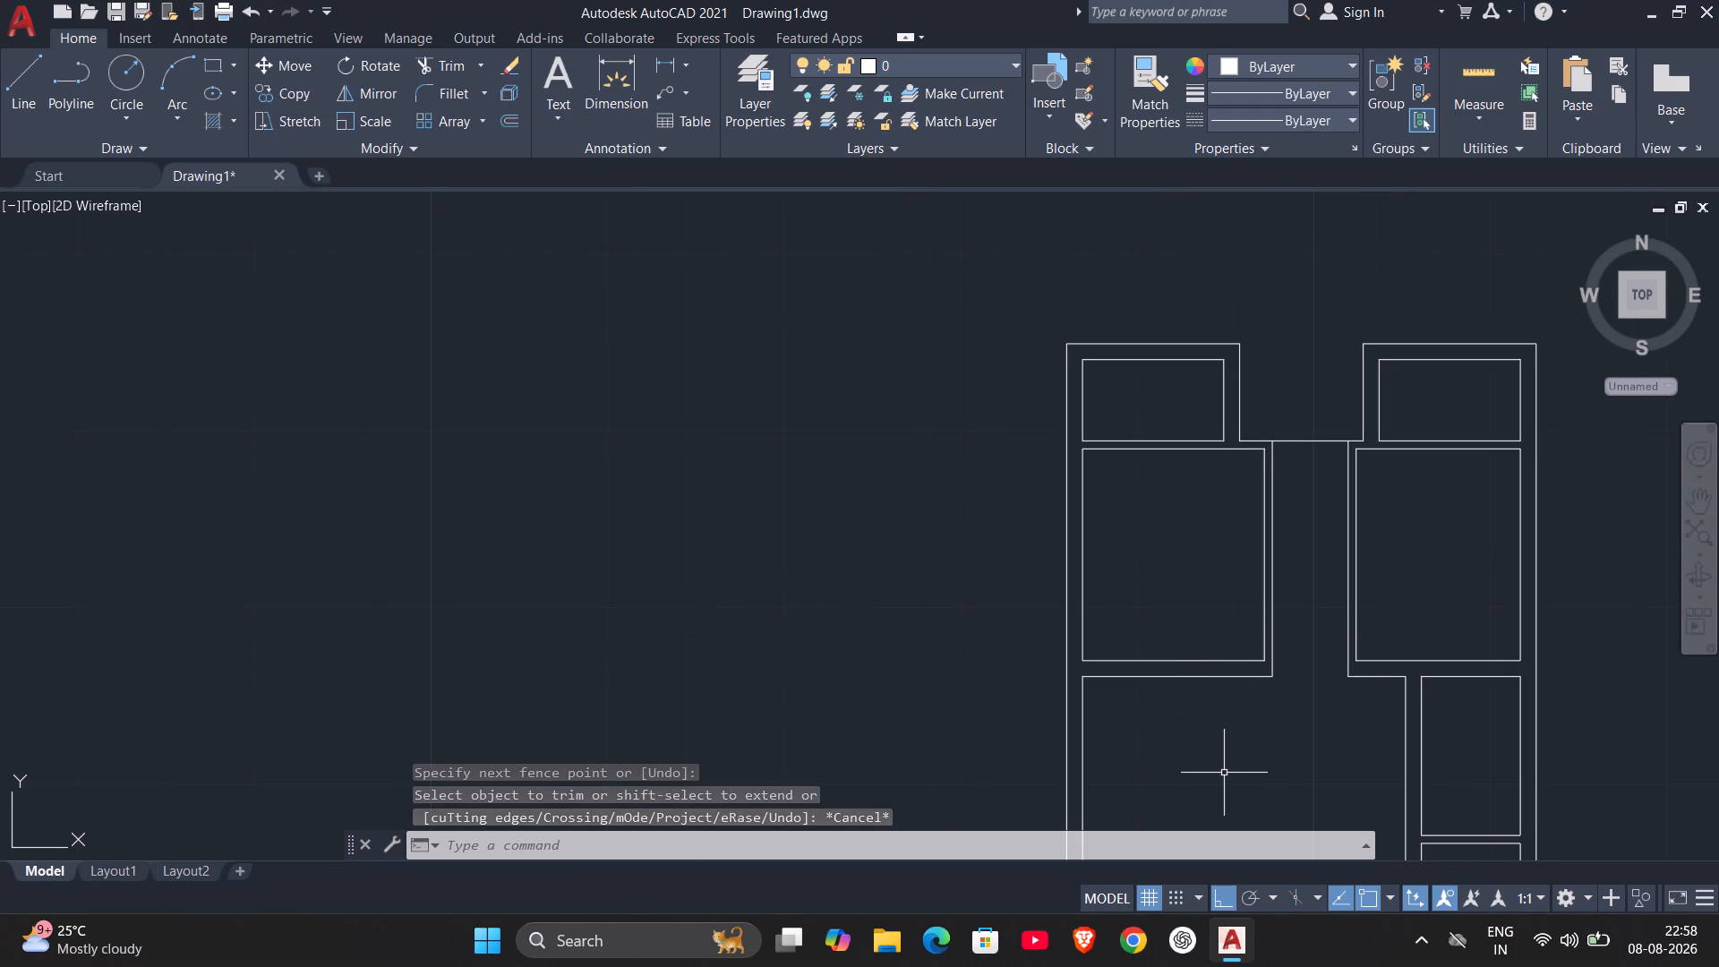
# Draw a short vertical line from the large middle room's lower-right corner down to the top edge of the lower-right room.
pyautogui.moveTo(1304, 742); pyautogui.dragTo(1241, 747, button='middle')
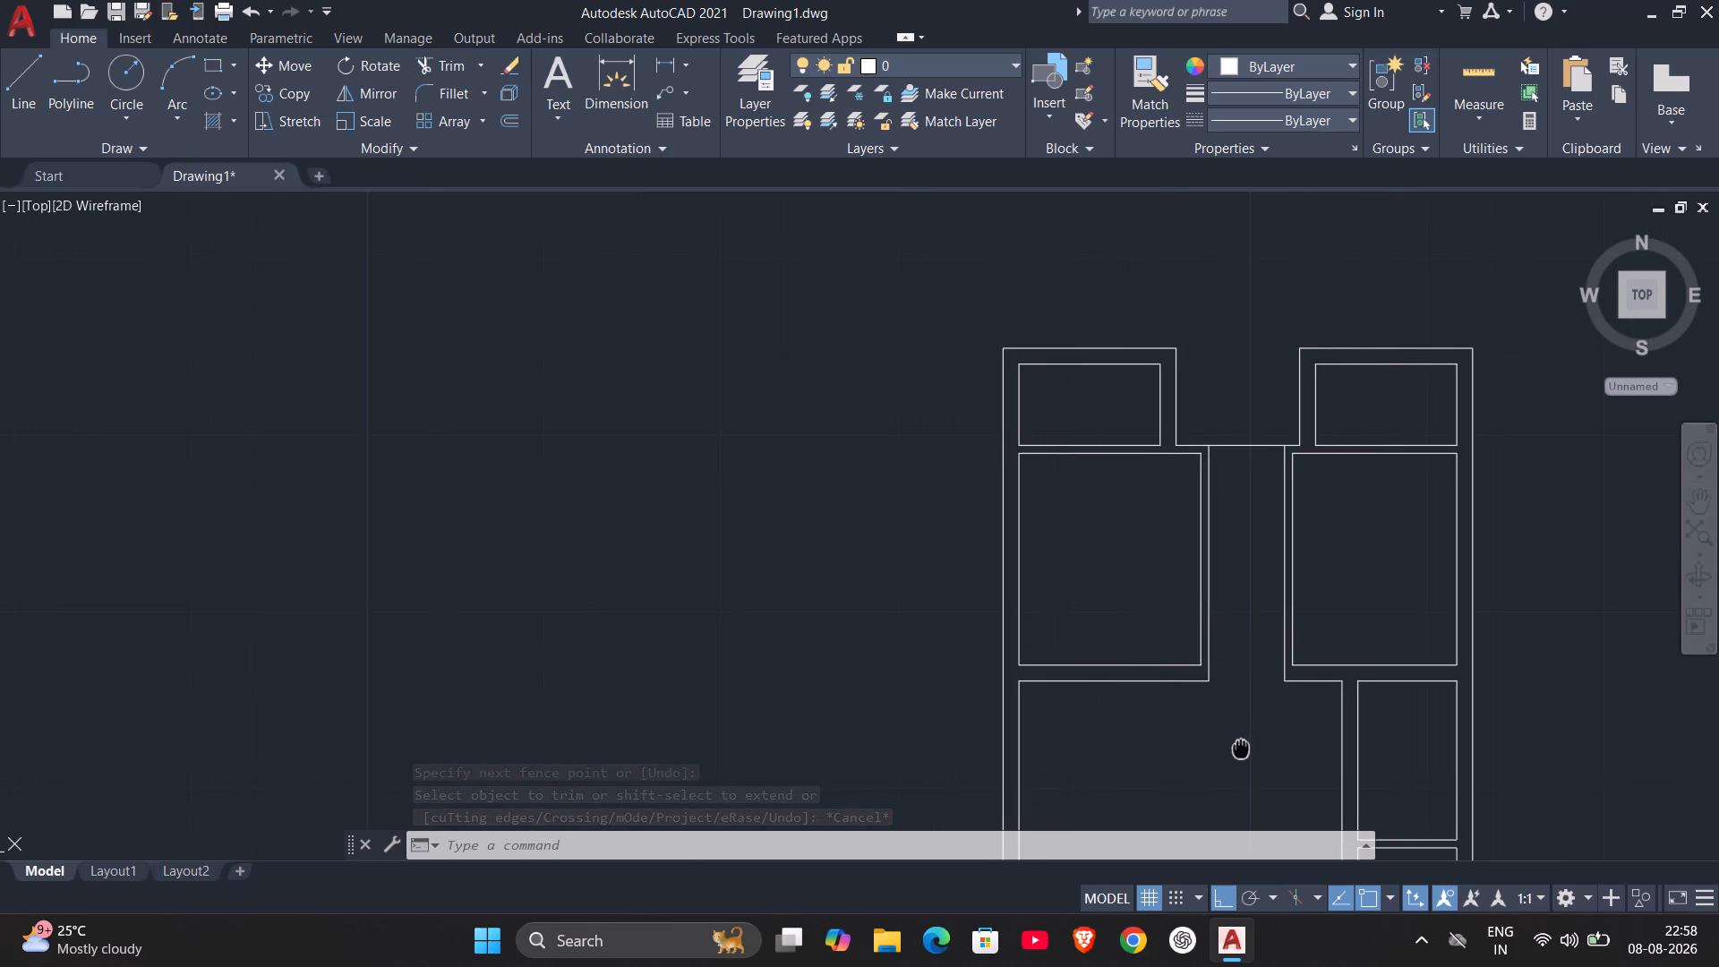
pyautogui.moveTo(1241, 747); pyautogui.dragTo(1212, 747, button='middle')
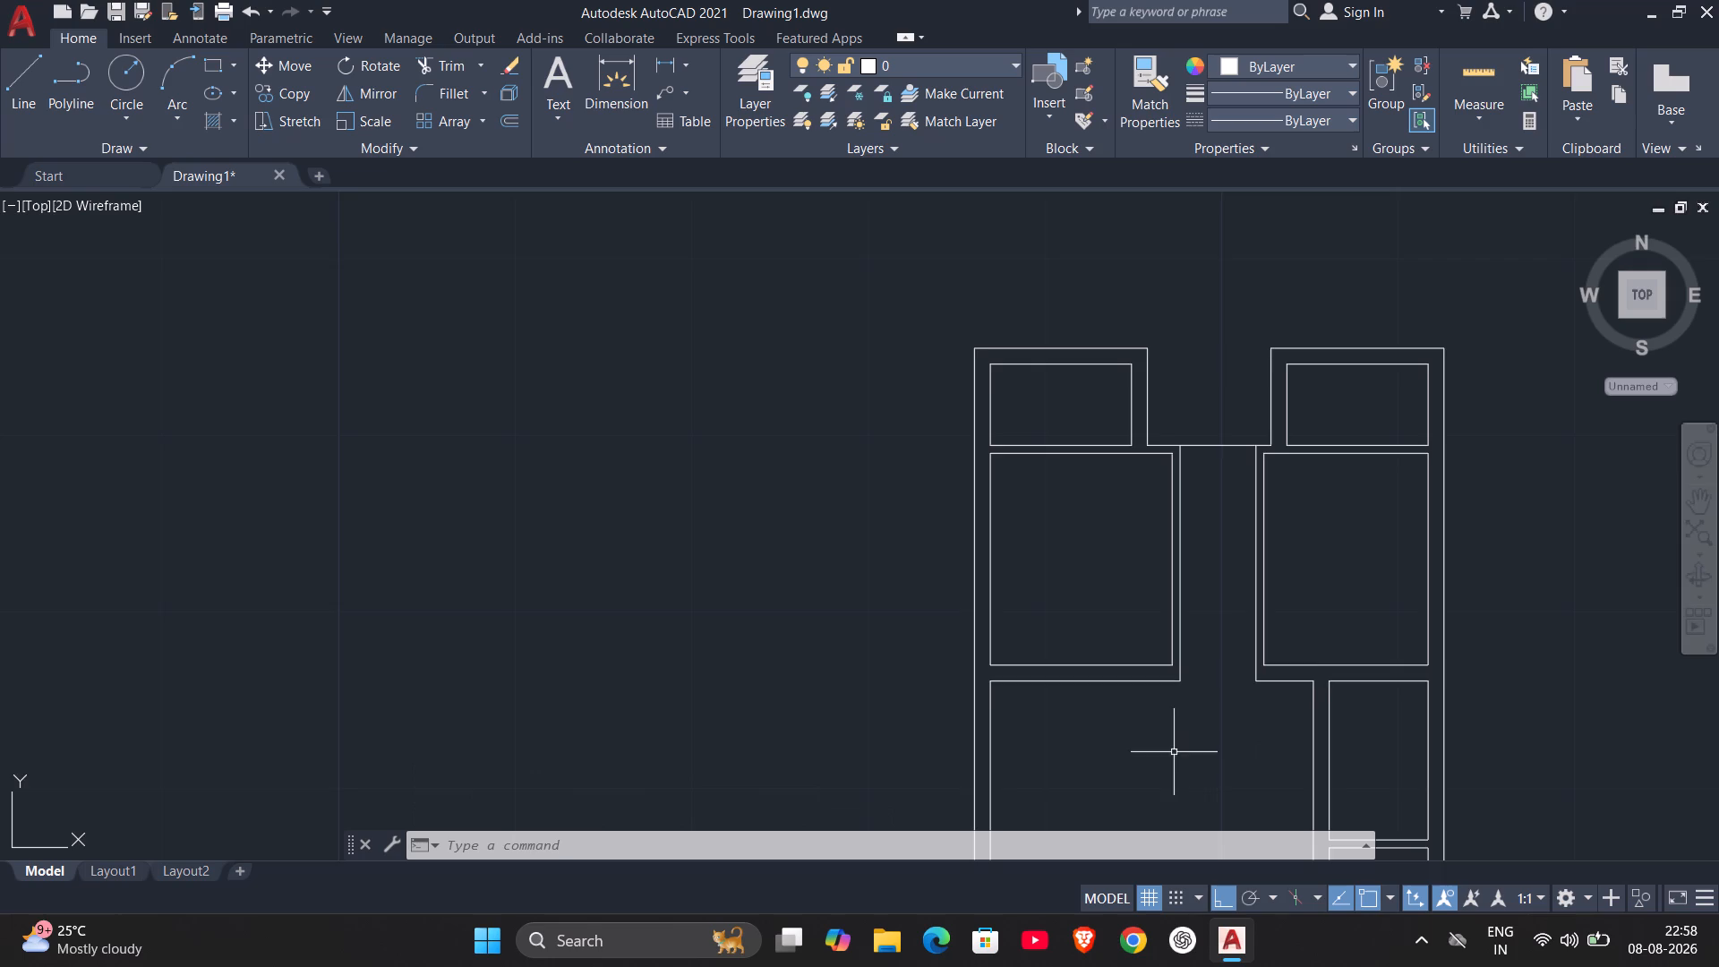
pyautogui.moveTo(1174, 752); pyautogui.dragTo(1207, 489, button='middle')
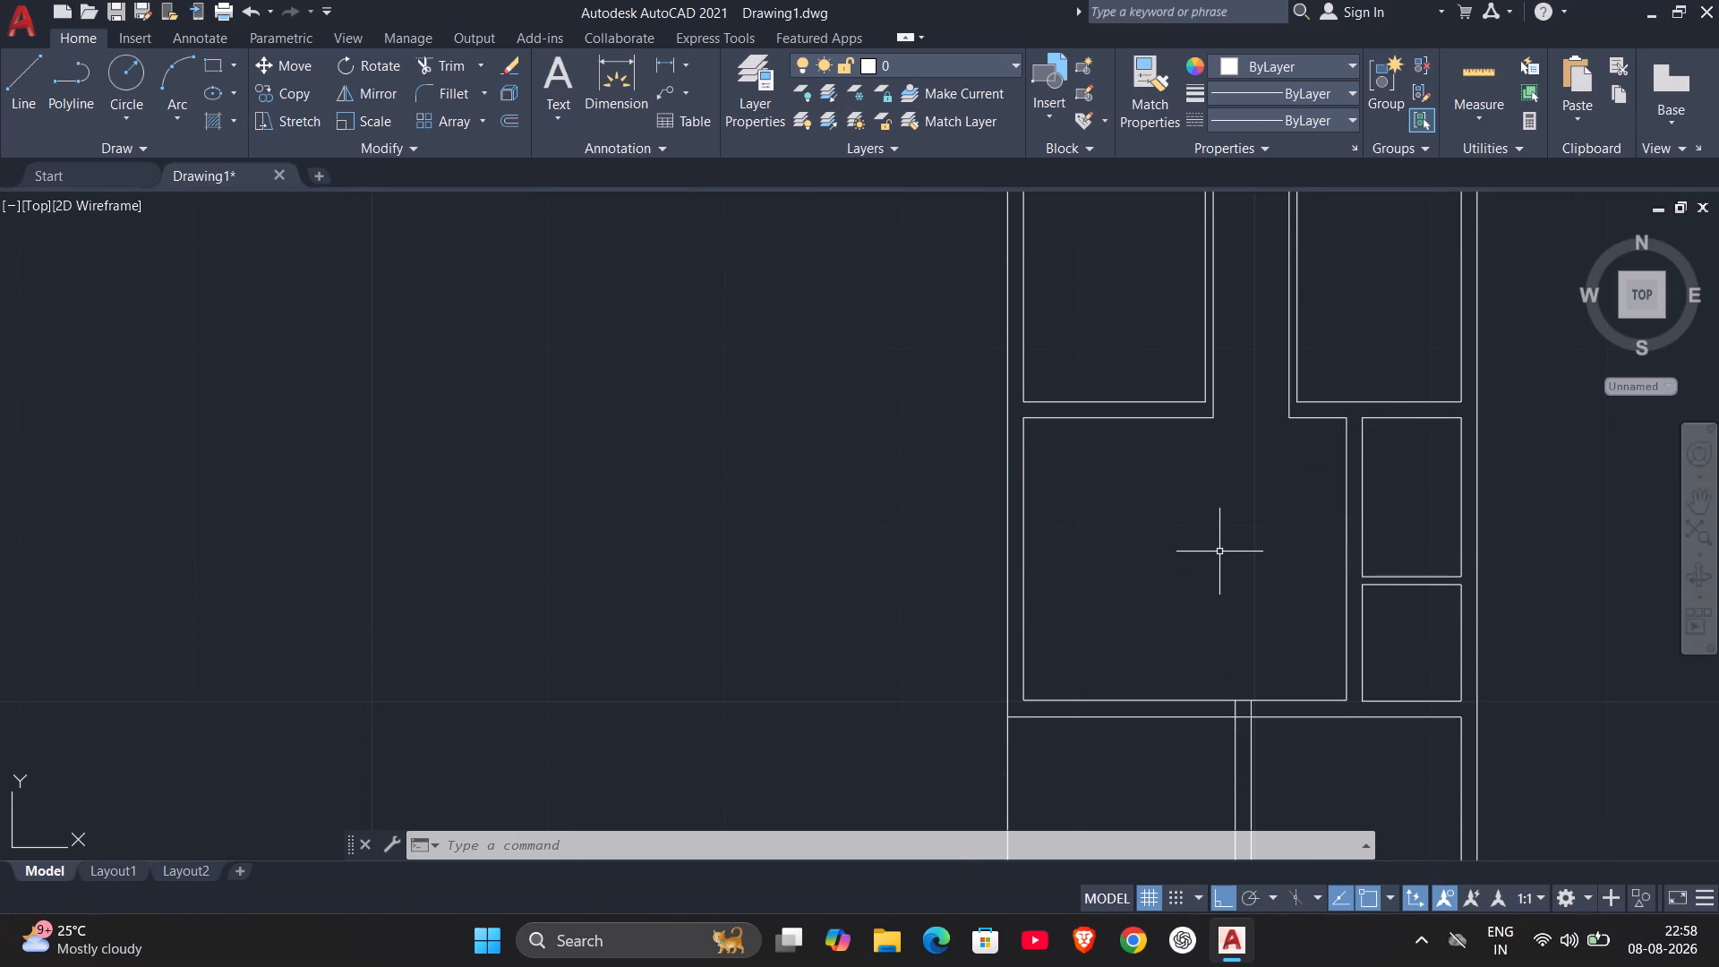
pyautogui.scroll(-1, 1219, 555)
pyautogui.moveTo(1213, 595); pyautogui.dragTo(1211, 596, button='middle')
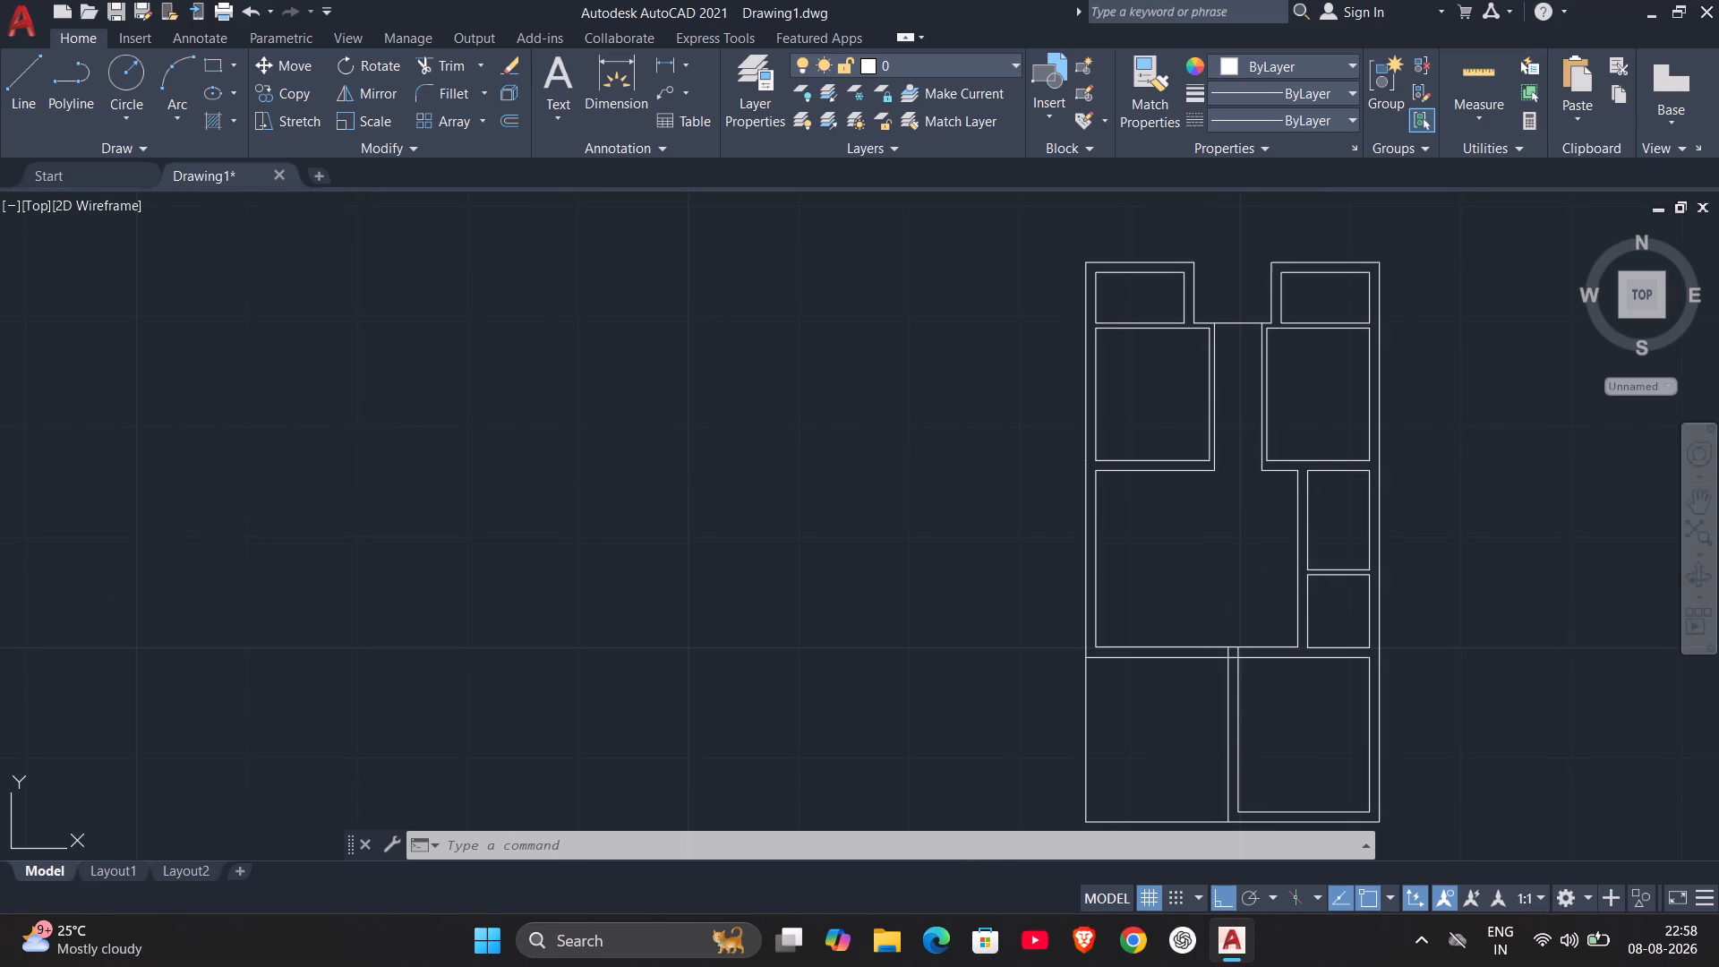
pyautogui.moveTo(1211, 596); pyautogui.dragTo(1158, 620, button='middle')
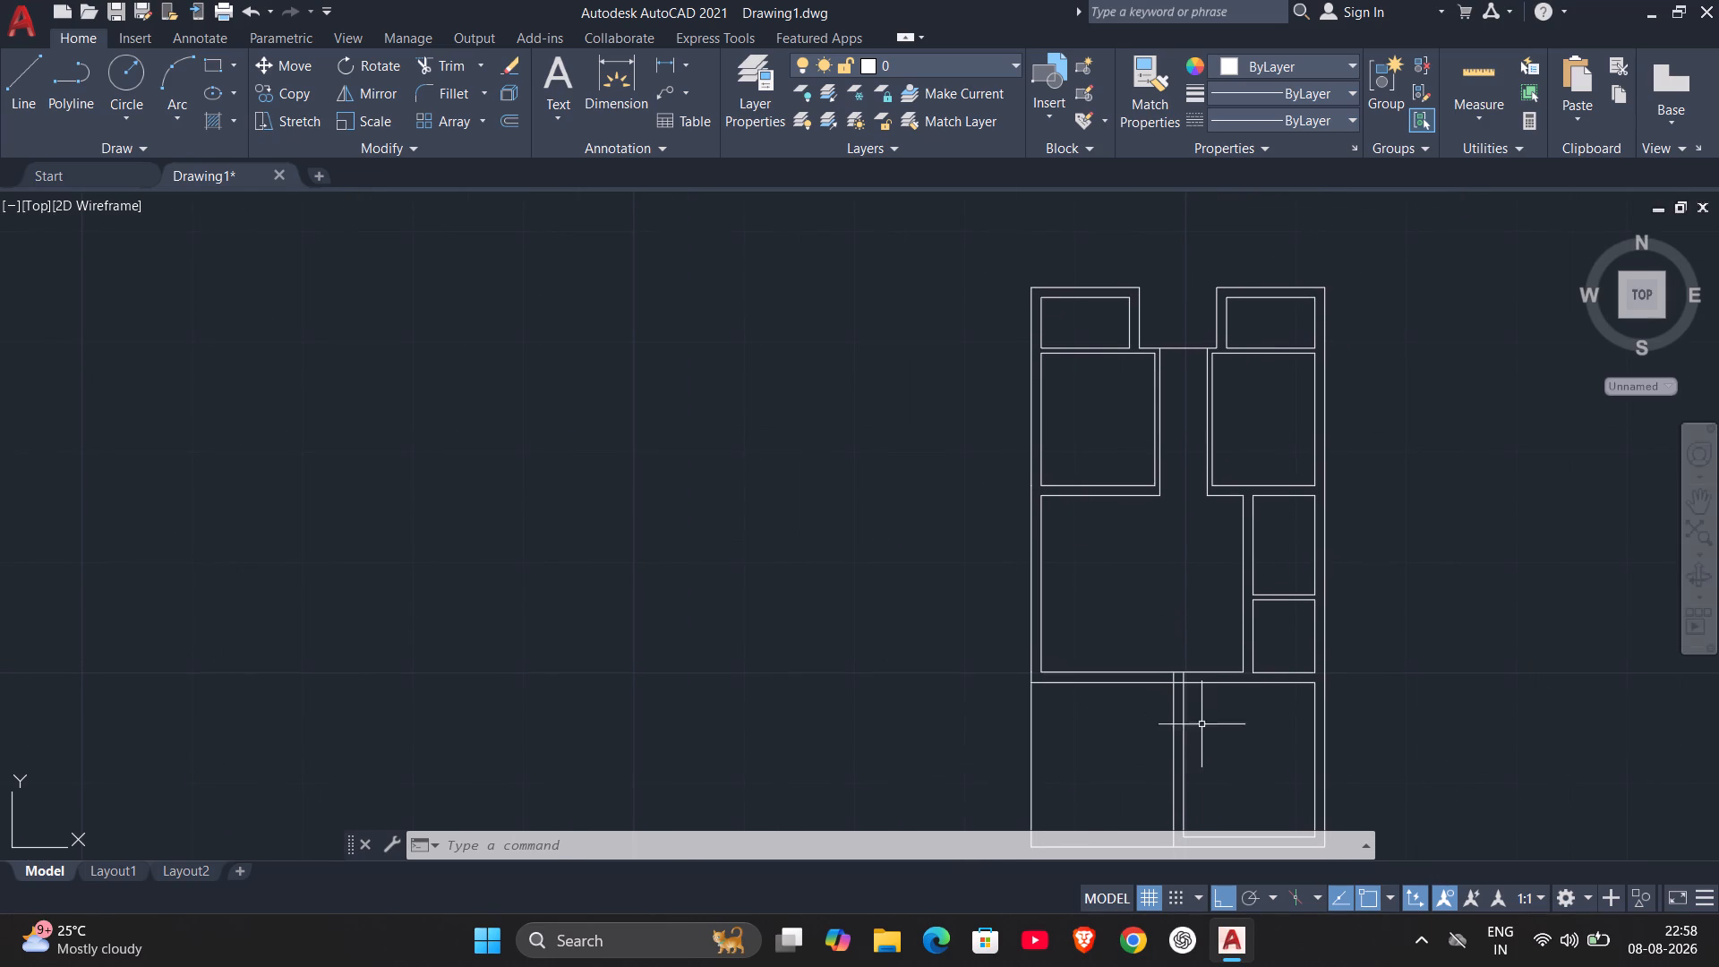
pyautogui.moveTo(1231, 724); pyautogui.dragTo(1227, 688, button='middle')
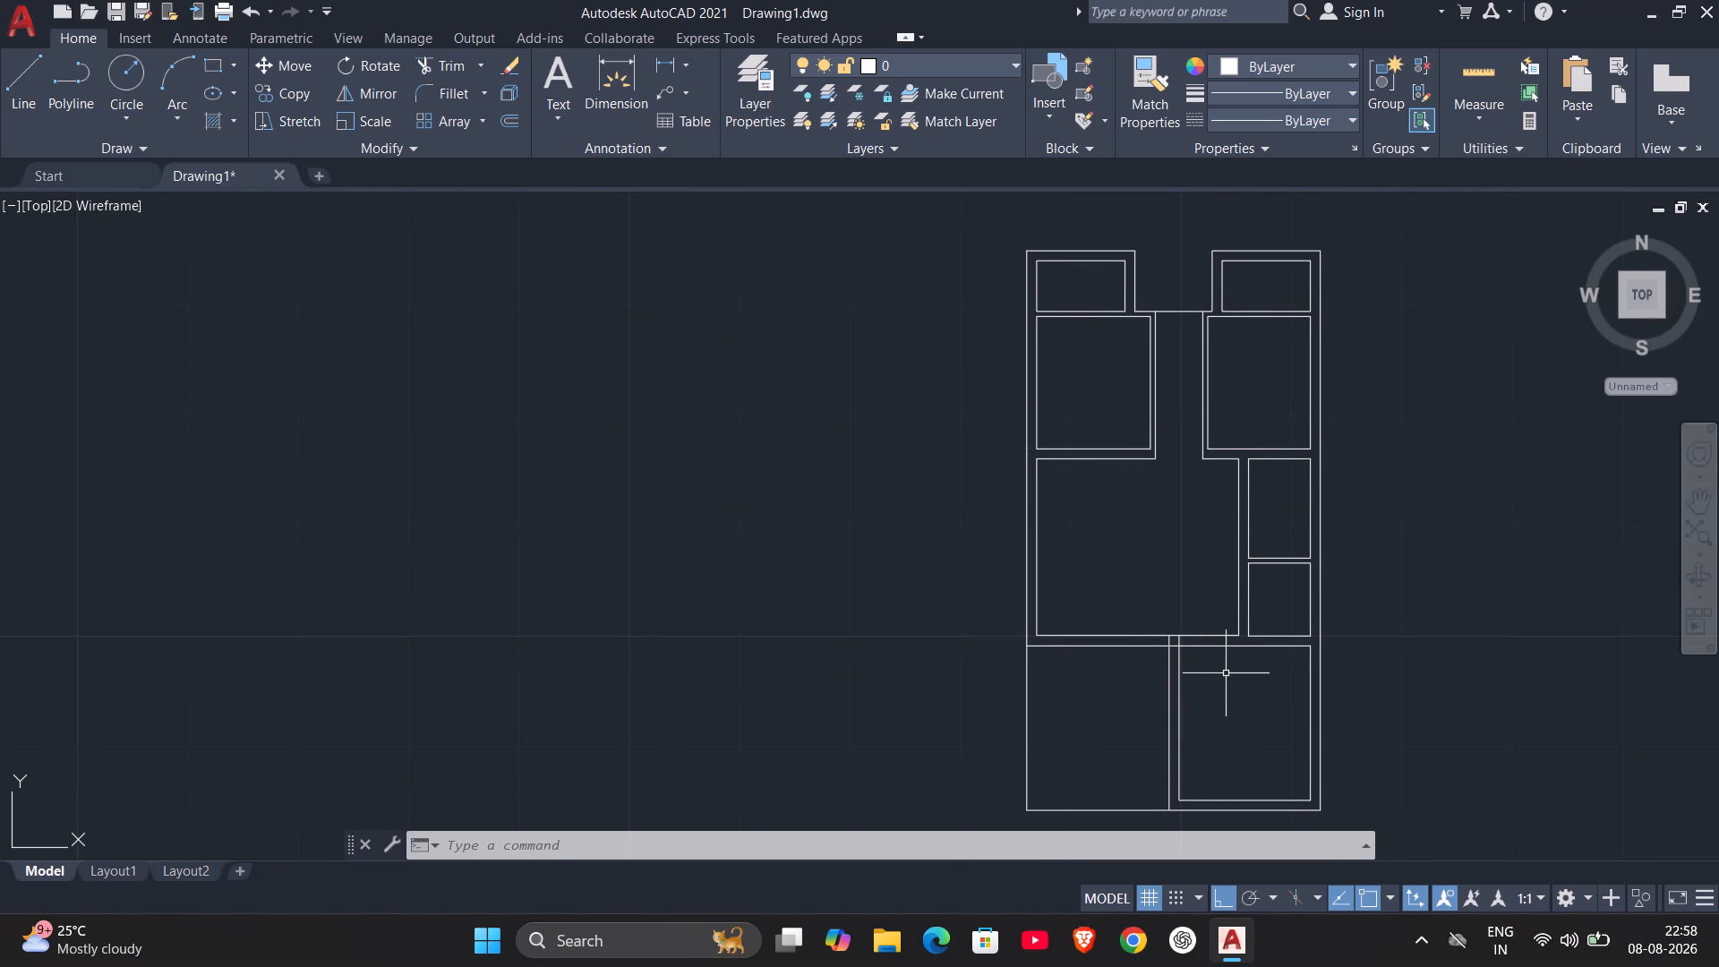
pyautogui.scroll(2, 1228, 664)
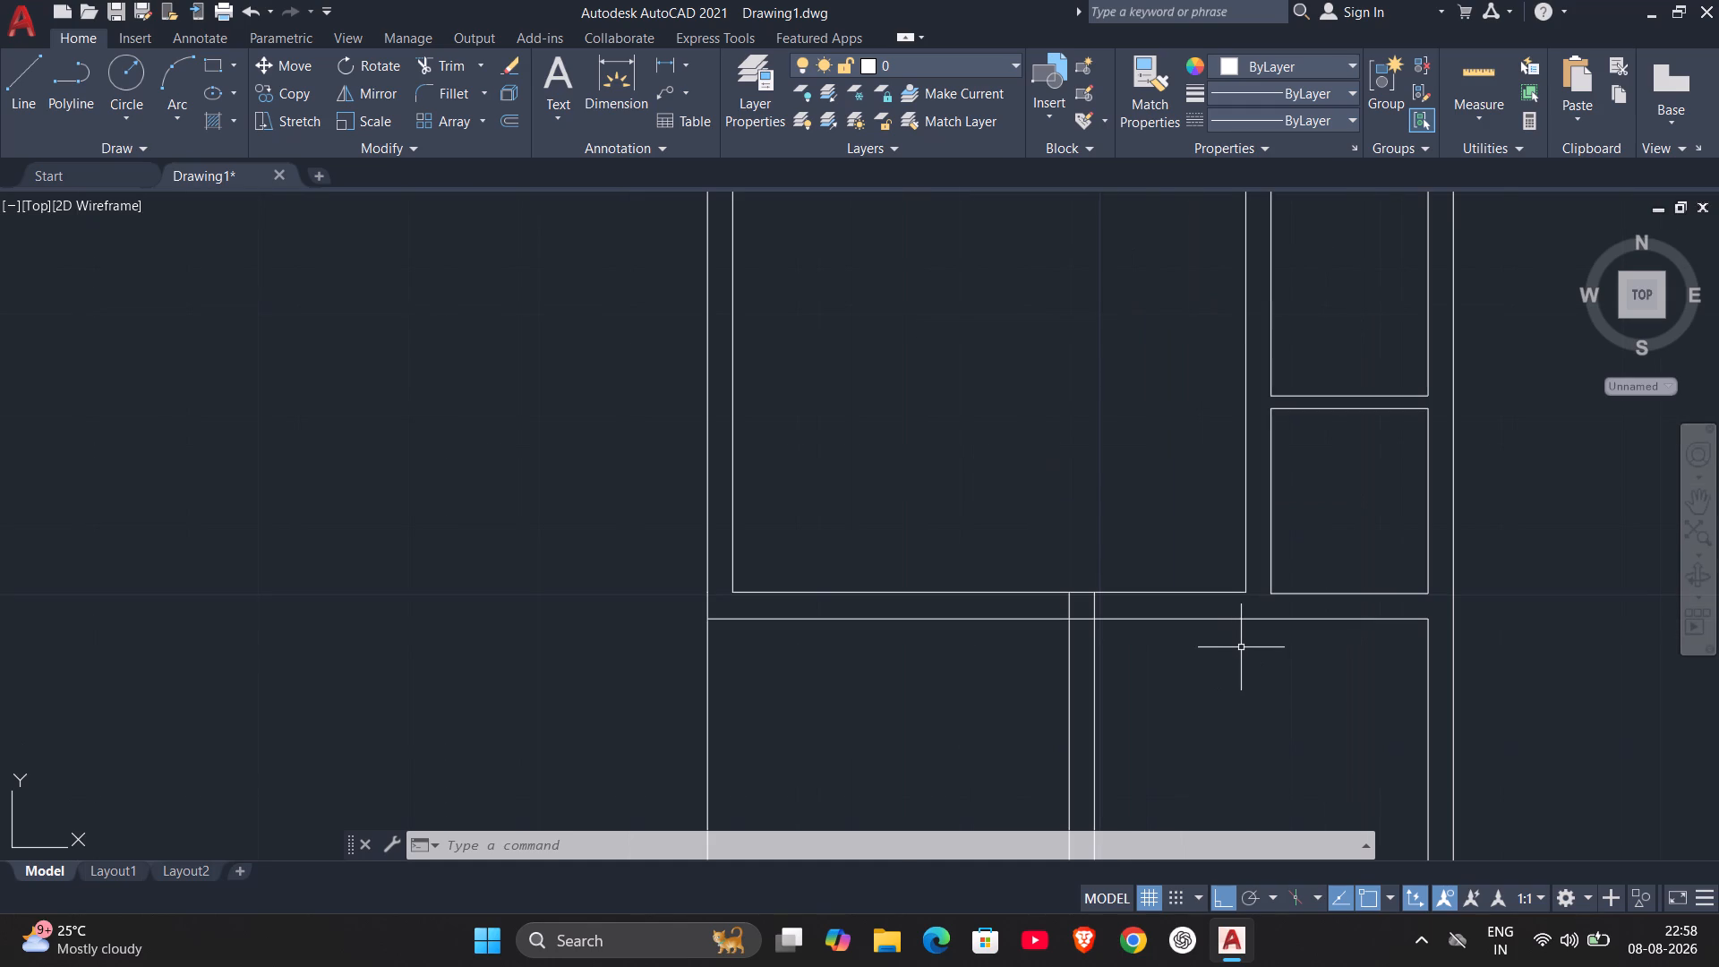
pyautogui.scroll(1, 1241, 647)
pyautogui.scroll(-1, 1241, 647)
pyautogui.press('l')
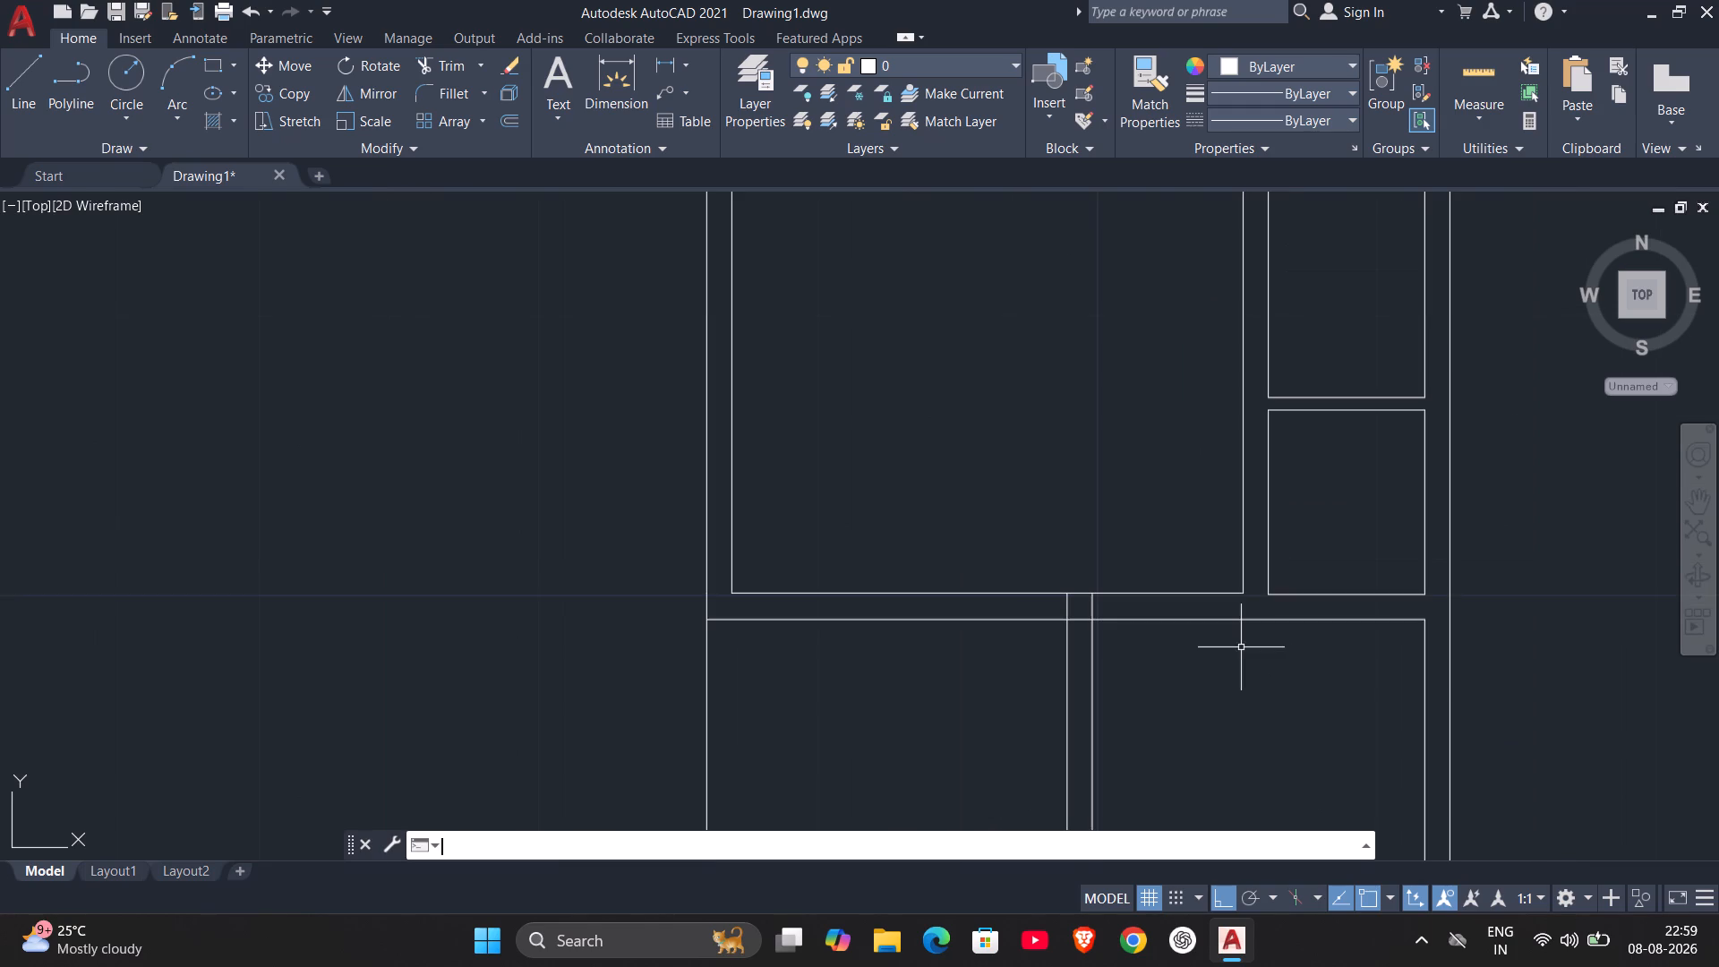
pyautogui.press('Return')
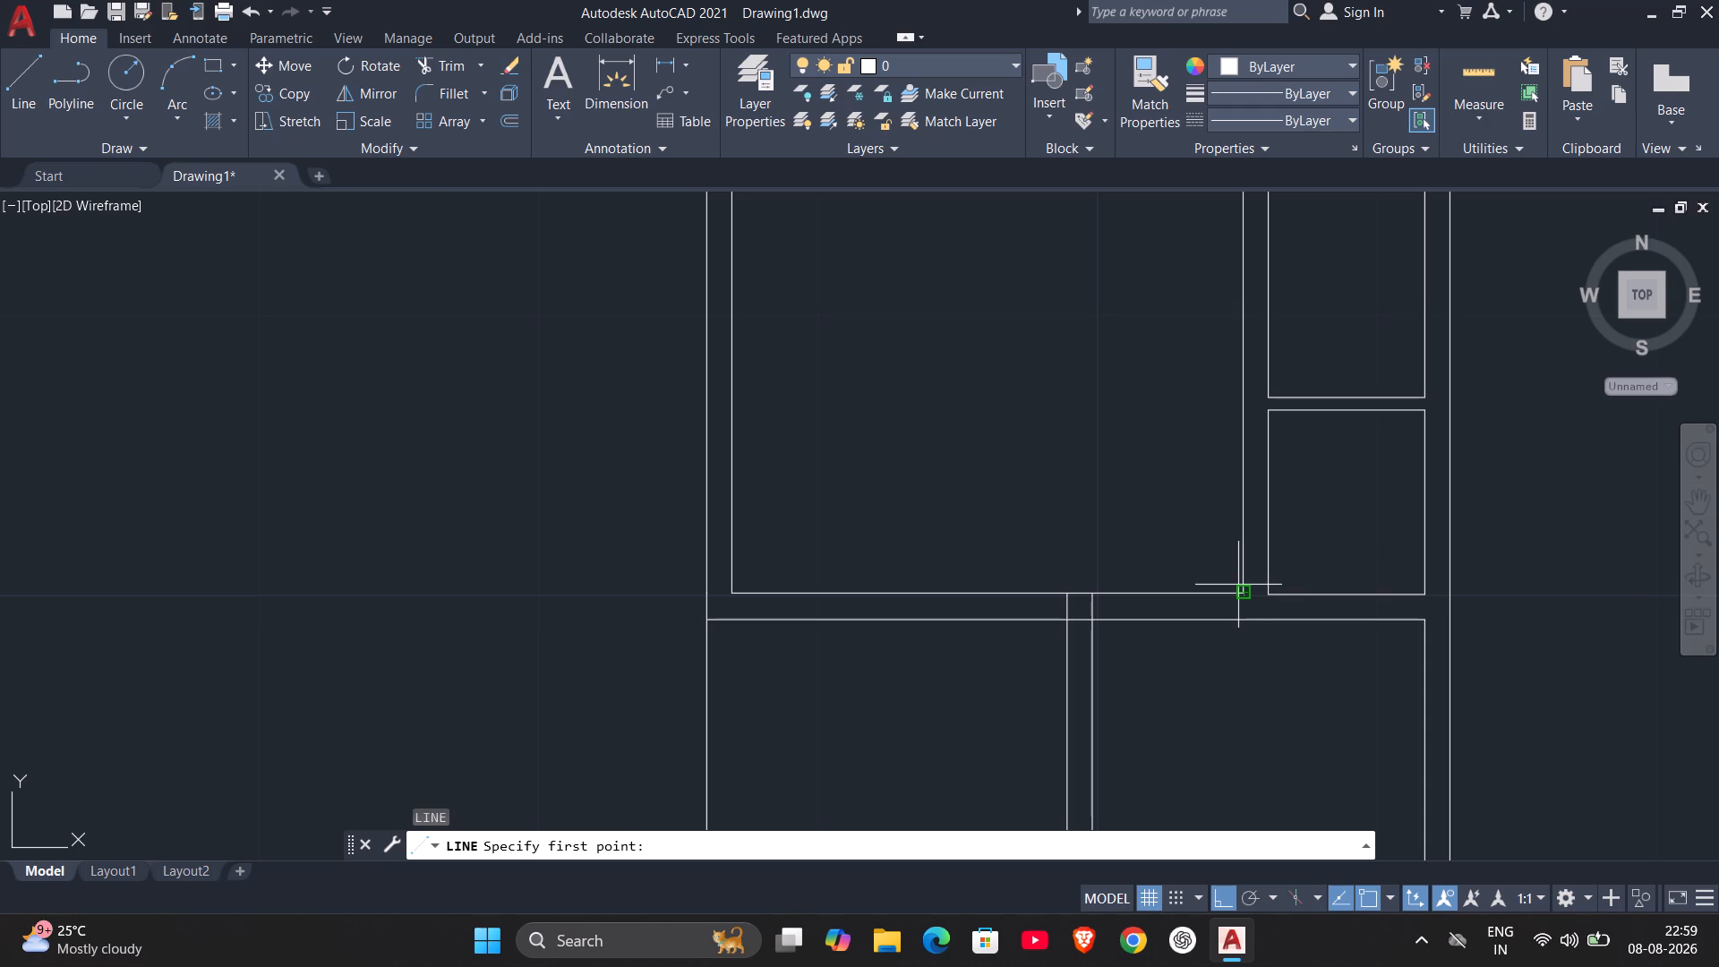
pyautogui.click(1243, 592)
pyautogui.click(1241, 625)
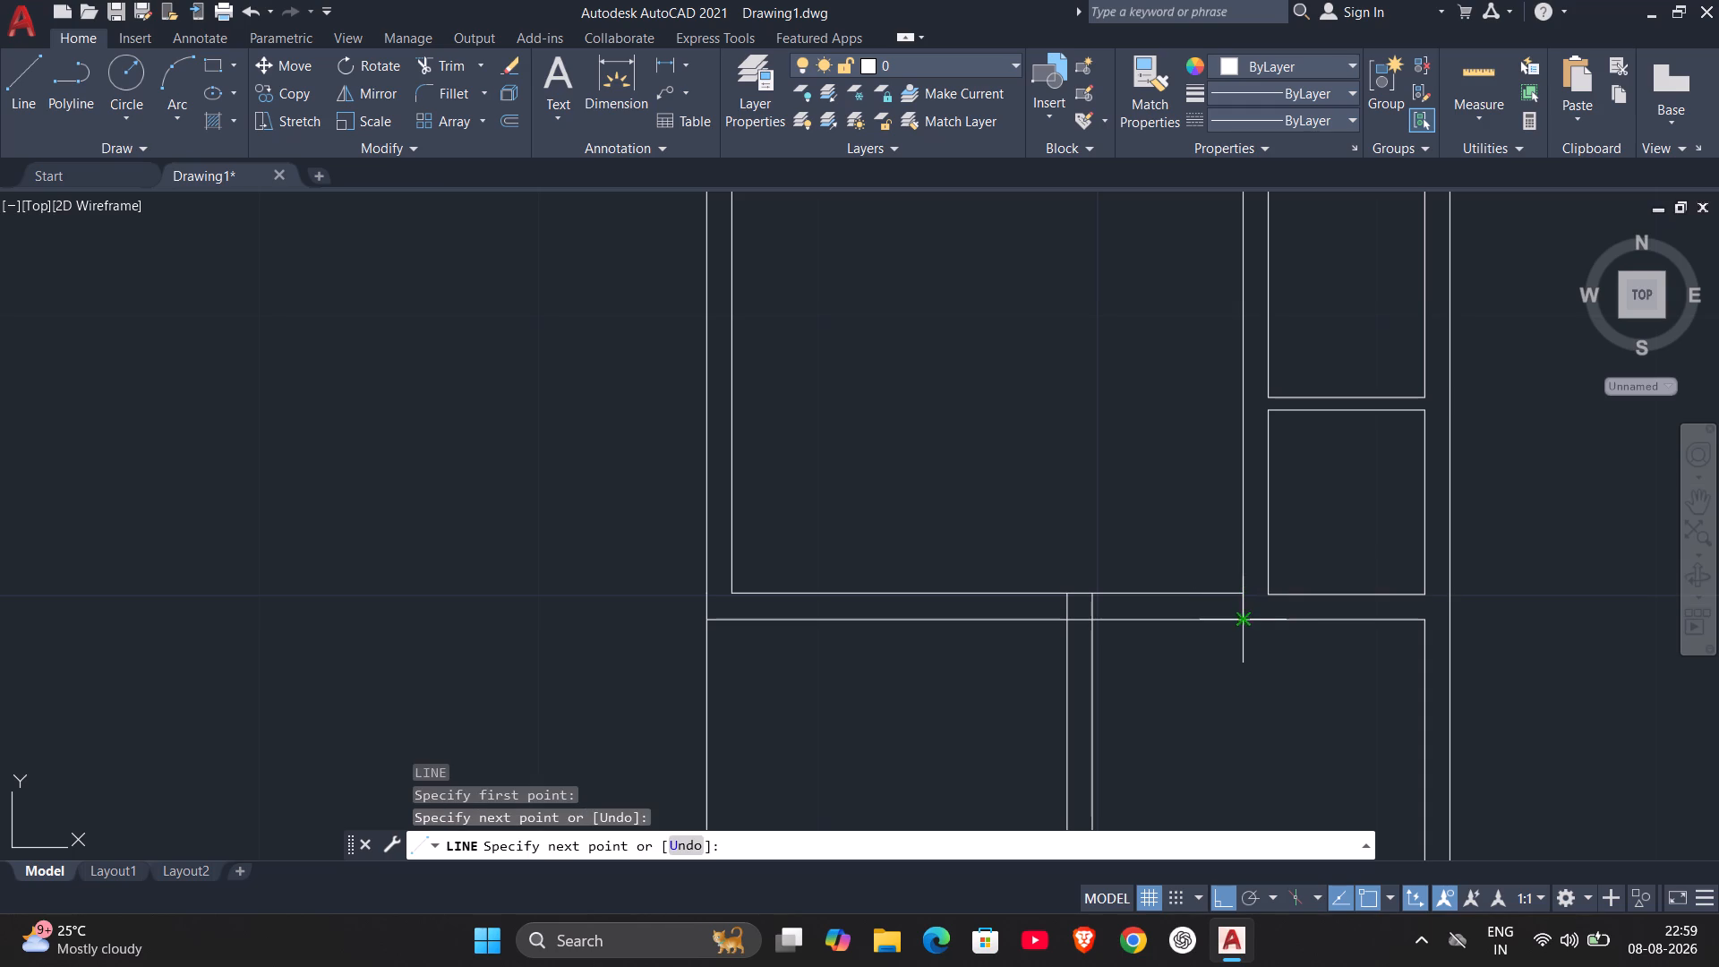
pyautogui.press('Escape')
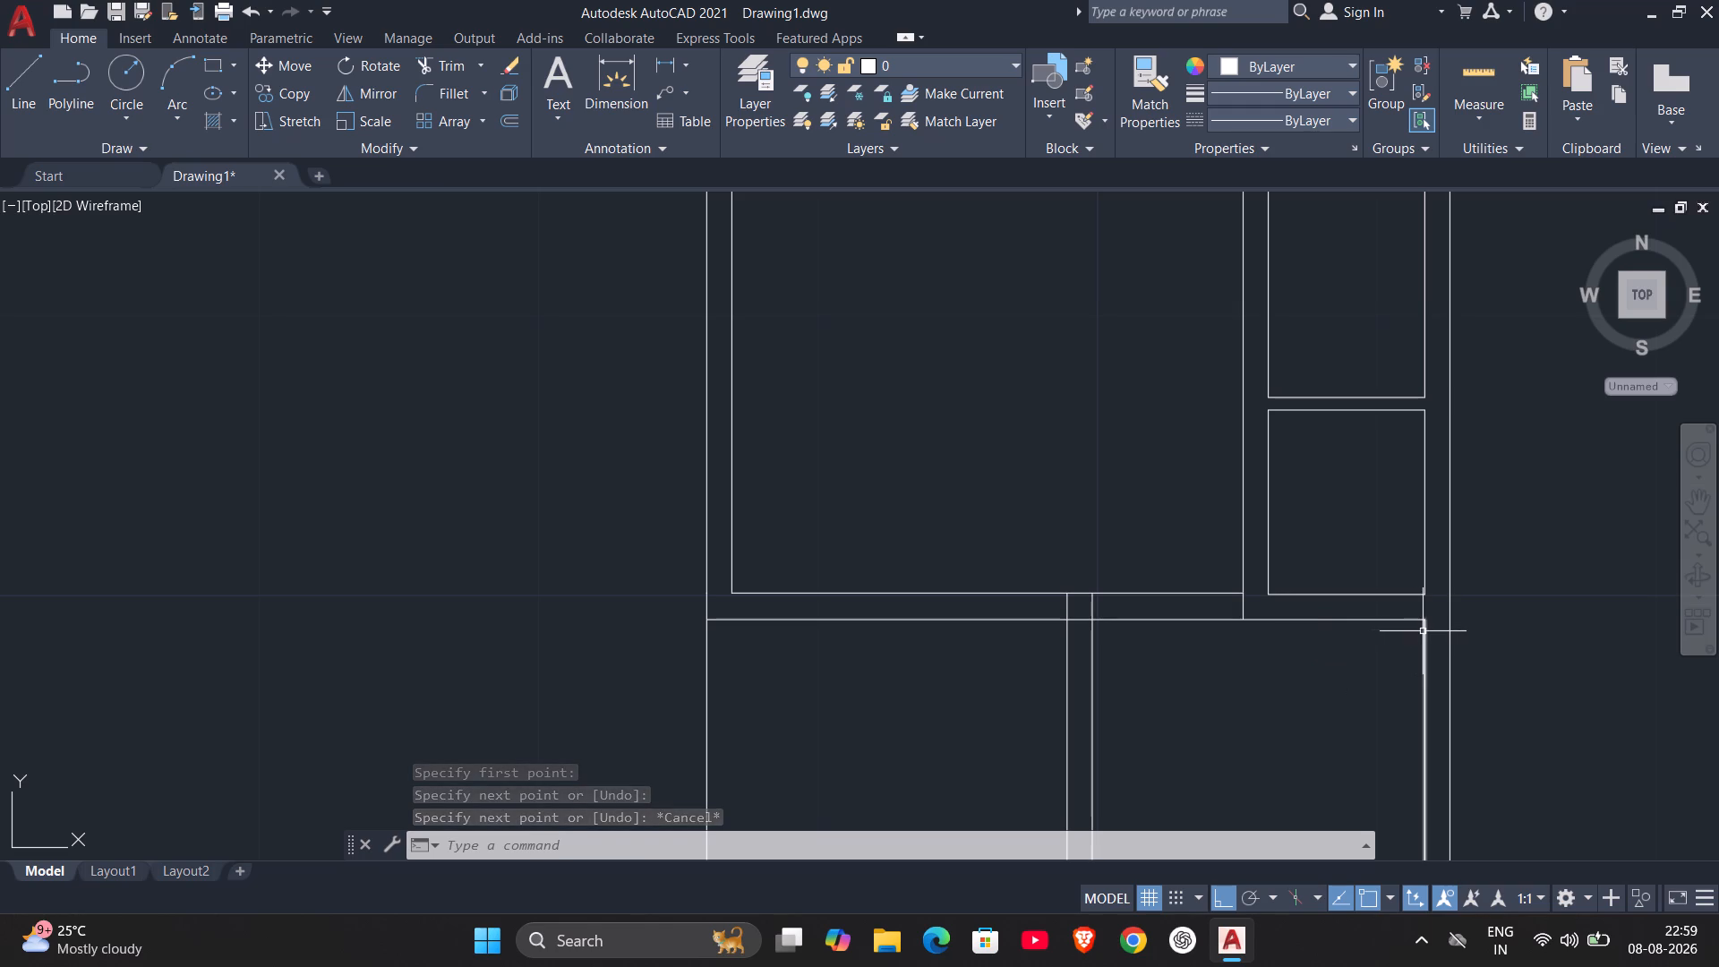
# Draw a short vertical line from the lower-right room's bottom-left inner corner down to the outer wall line.
pyautogui.scroll(1, 1423, 631)
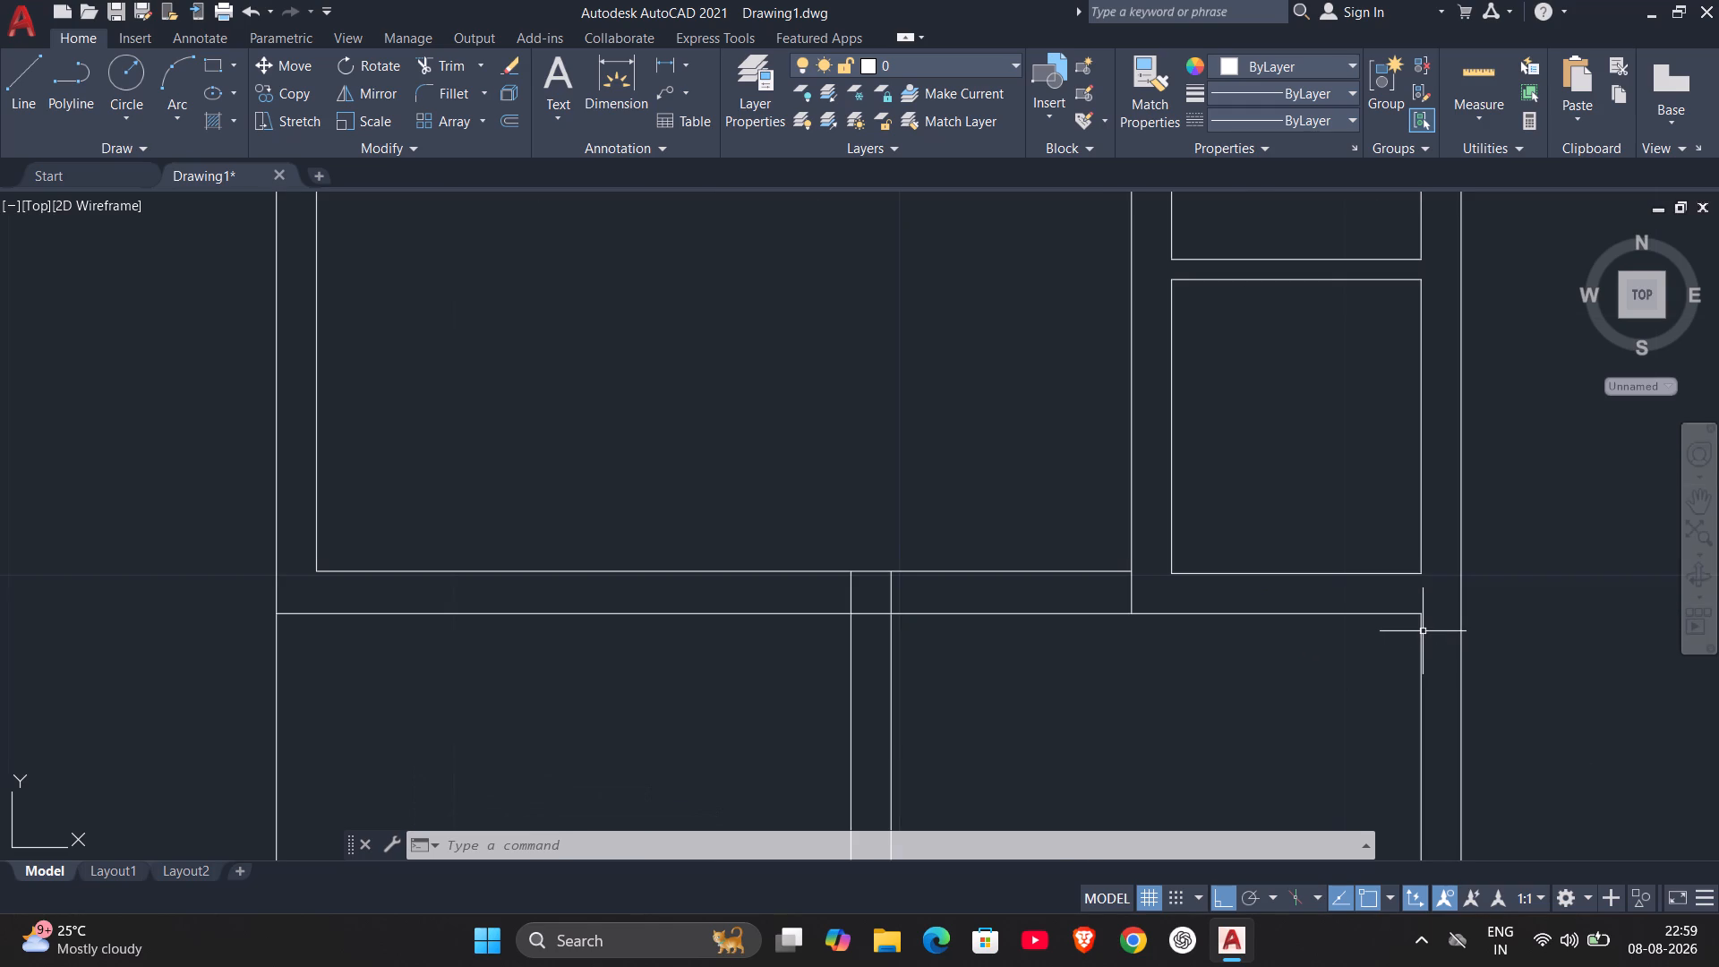
pyautogui.scroll(-1, 1423, 631)
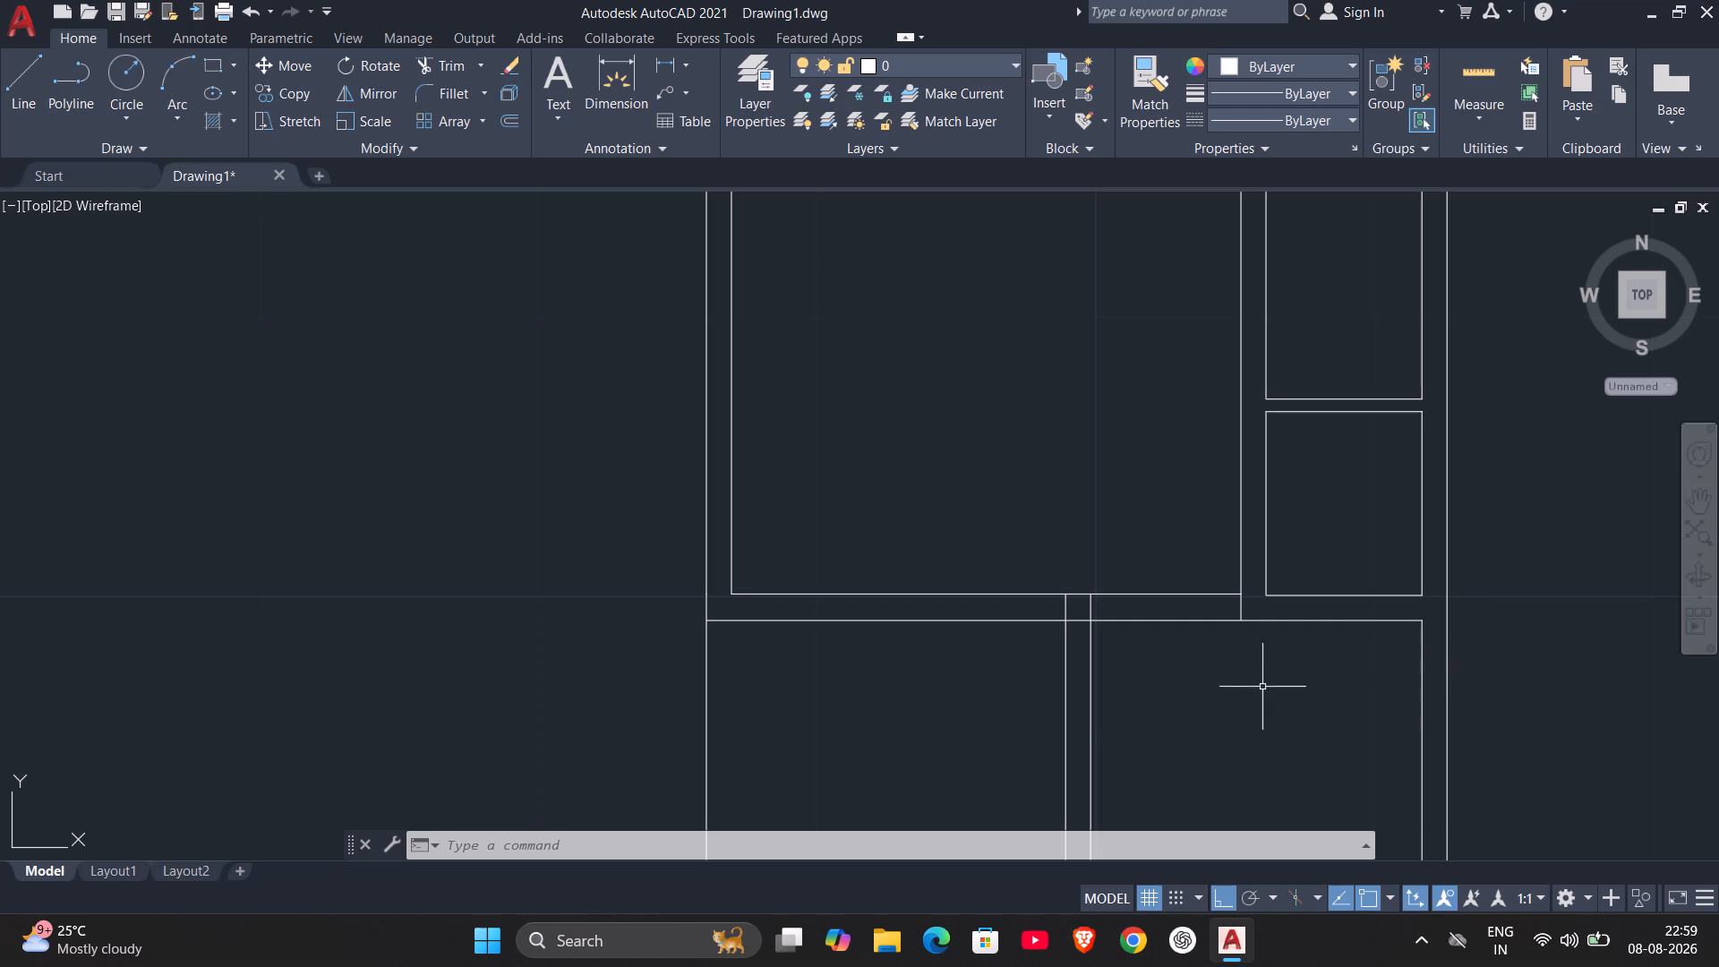
pyautogui.moveTo(1103, 692); pyautogui.dragTo(1176, 594, button='middle')
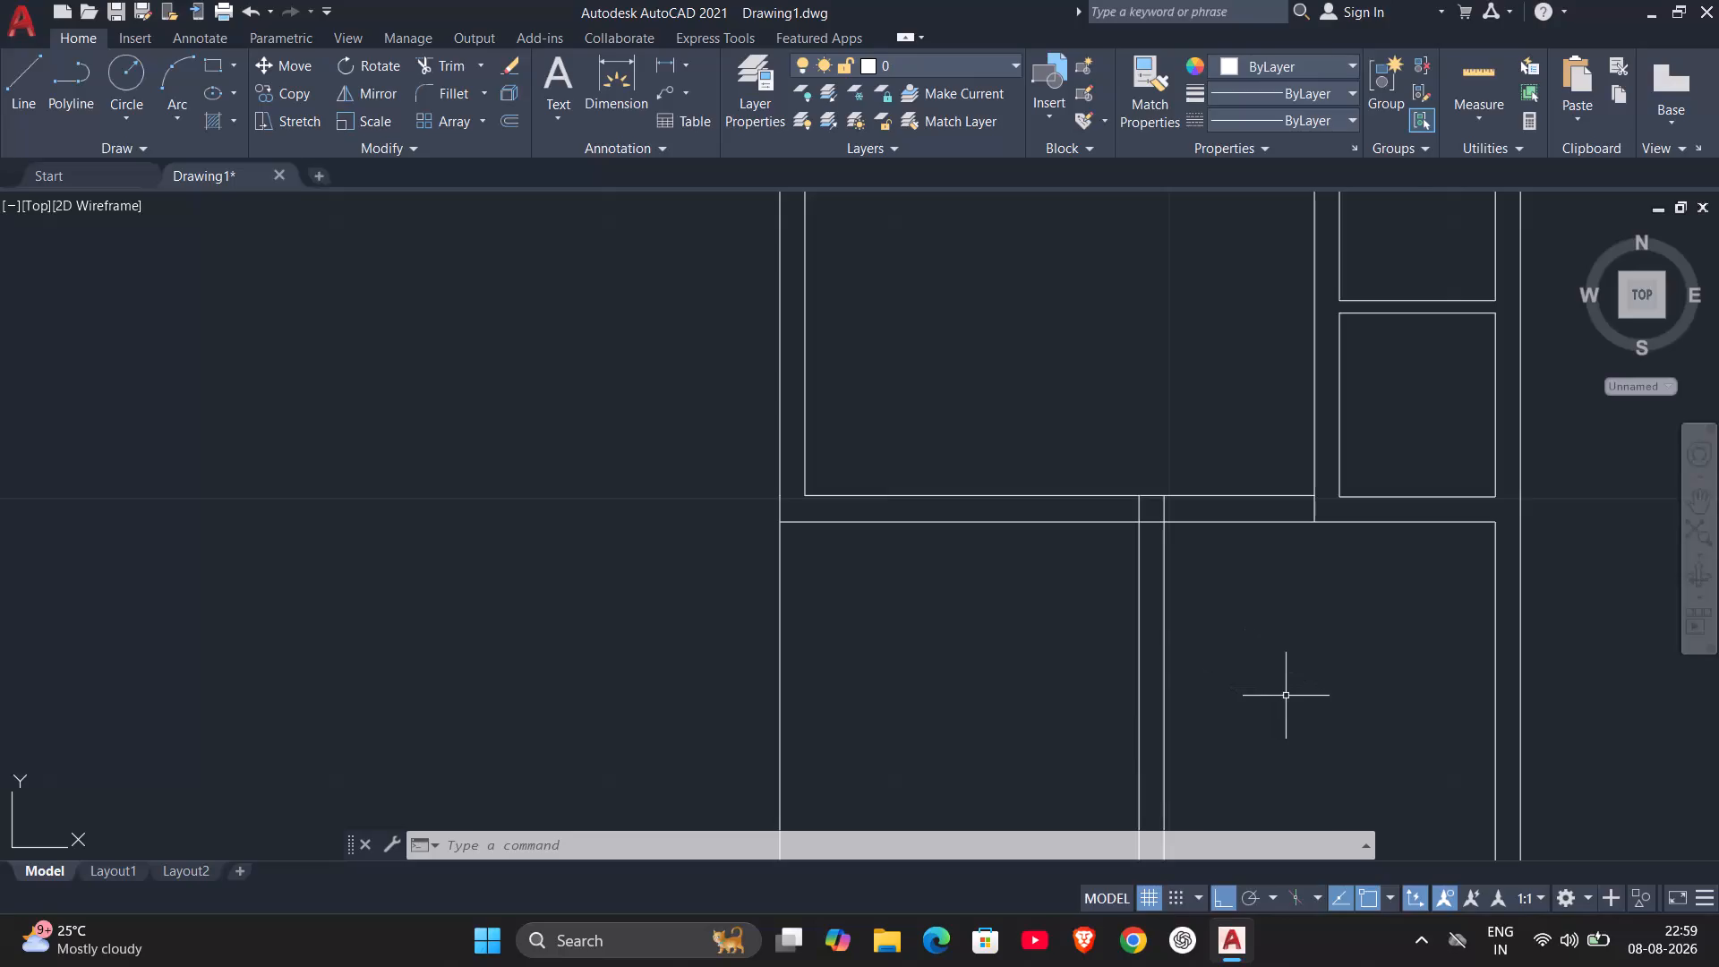
pyautogui.scroll(-1, 1286, 696)
pyautogui.moveTo(1287, 701); pyautogui.dragTo(1287, 661, button='middle')
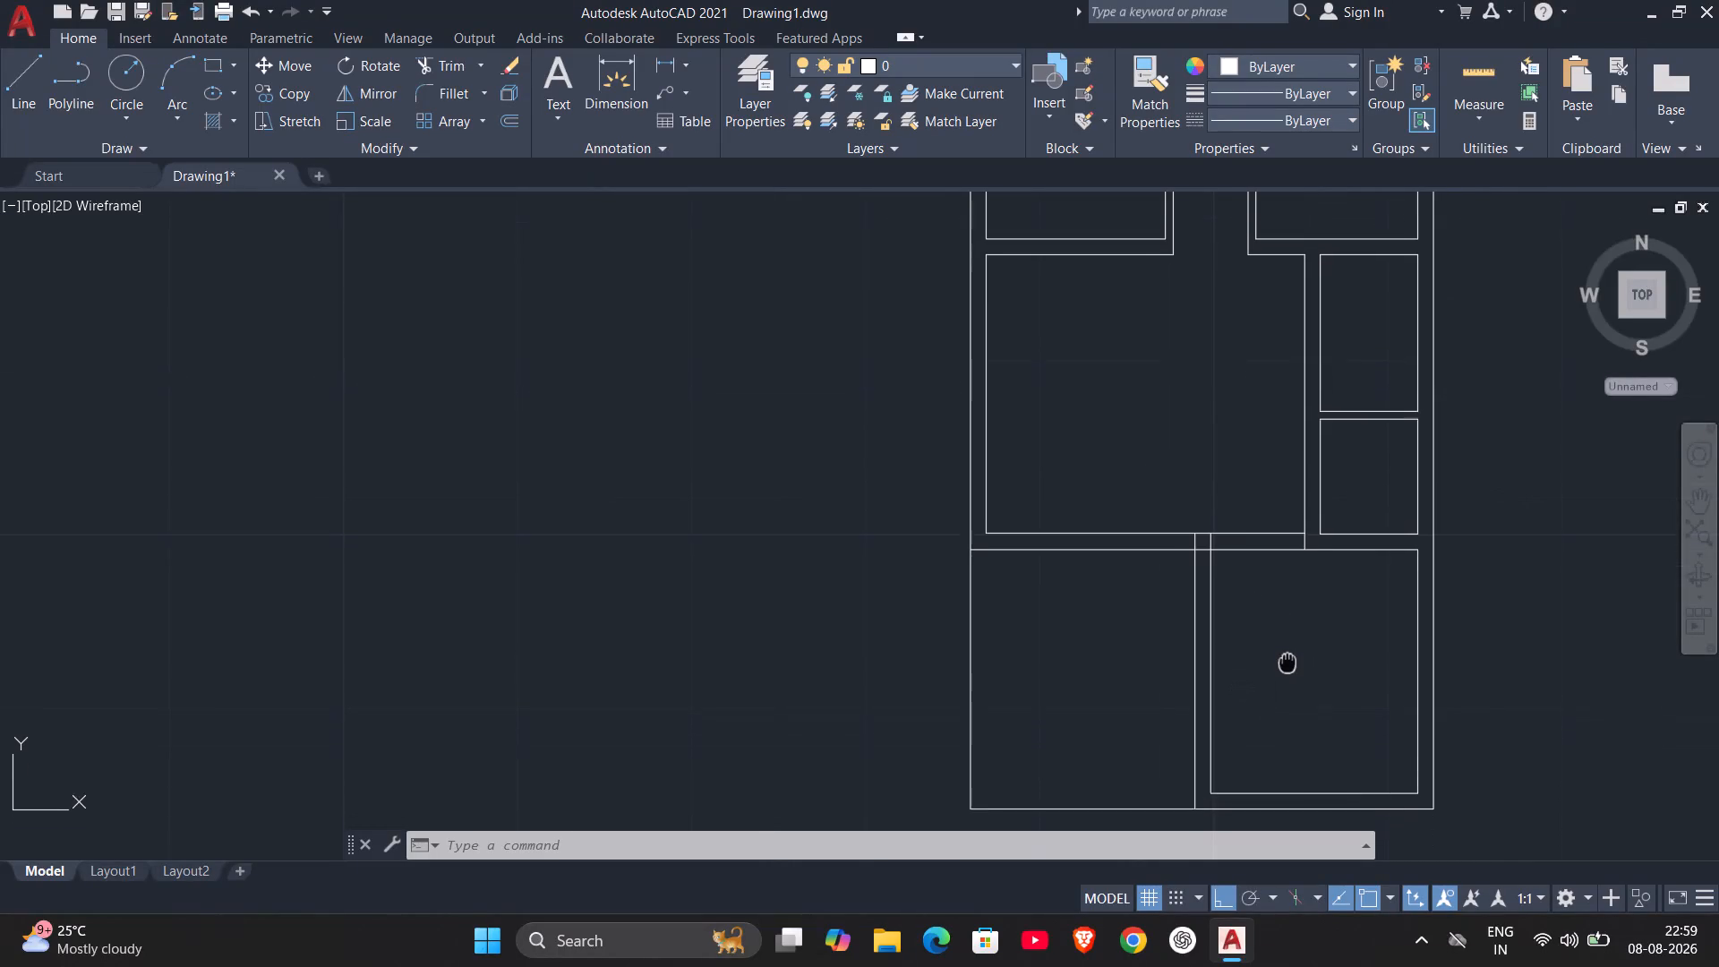
pyautogui.moveTo(1287, 661); pyautogui.dragTo(1280, 493, button='middle')
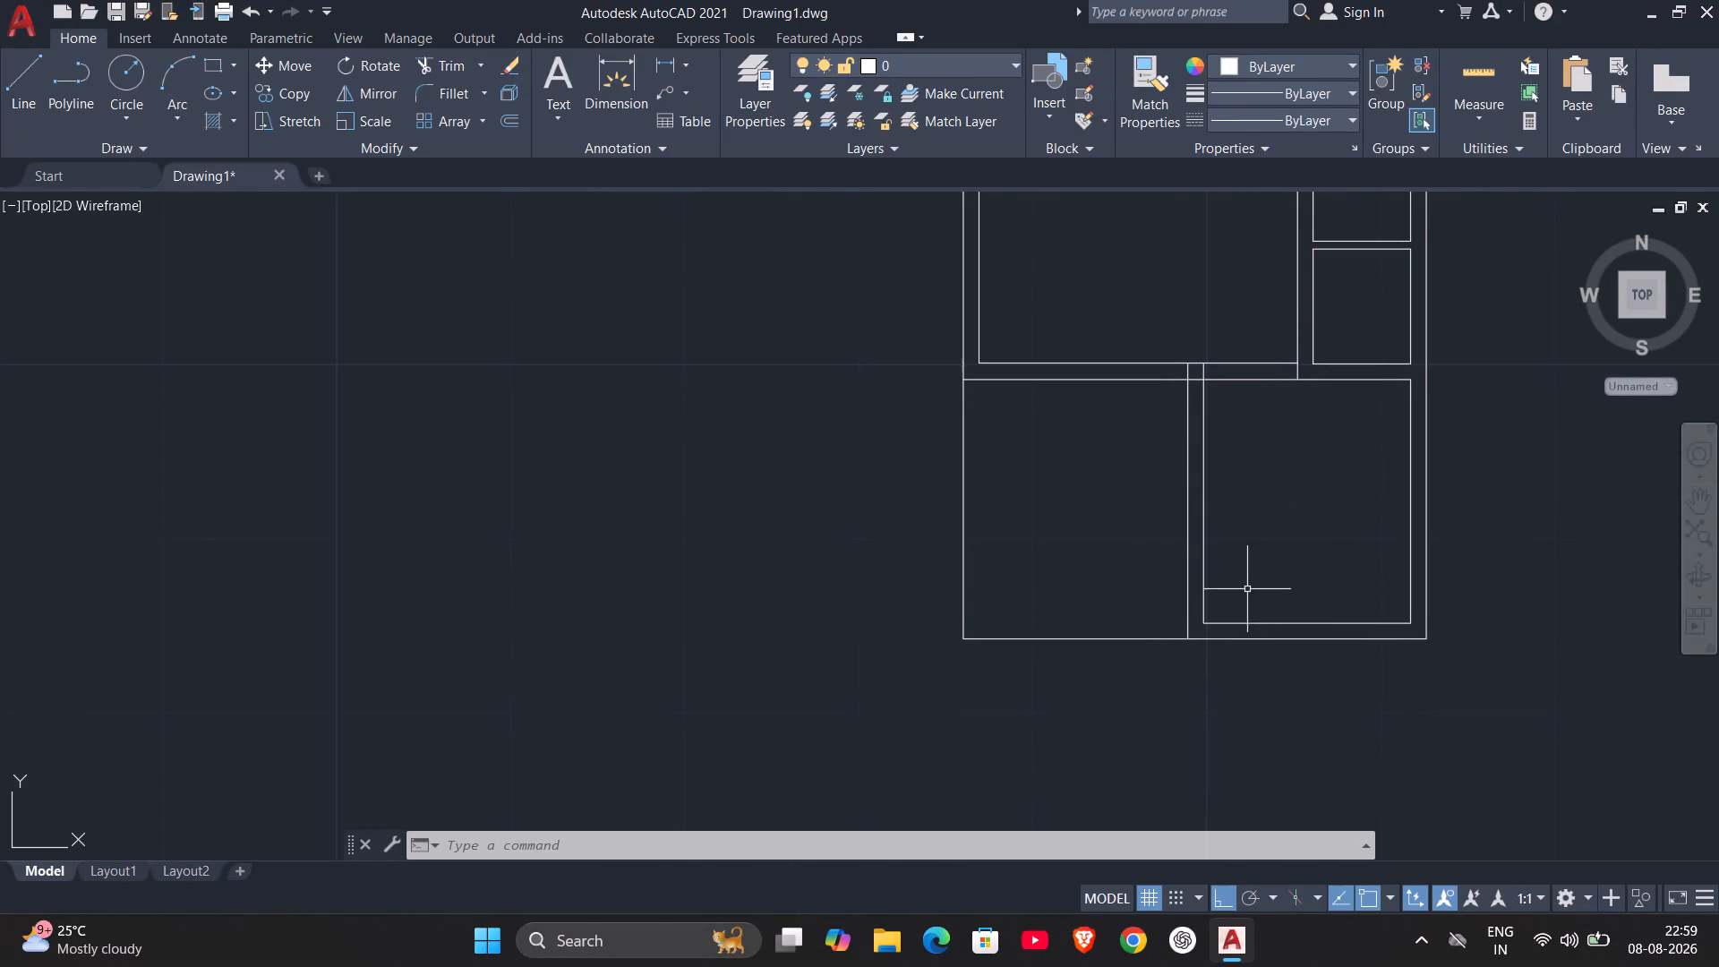
pyautogui.scroll(2, 1247, 589)
pyautogui.press('l')
pyautogui.press('Return')
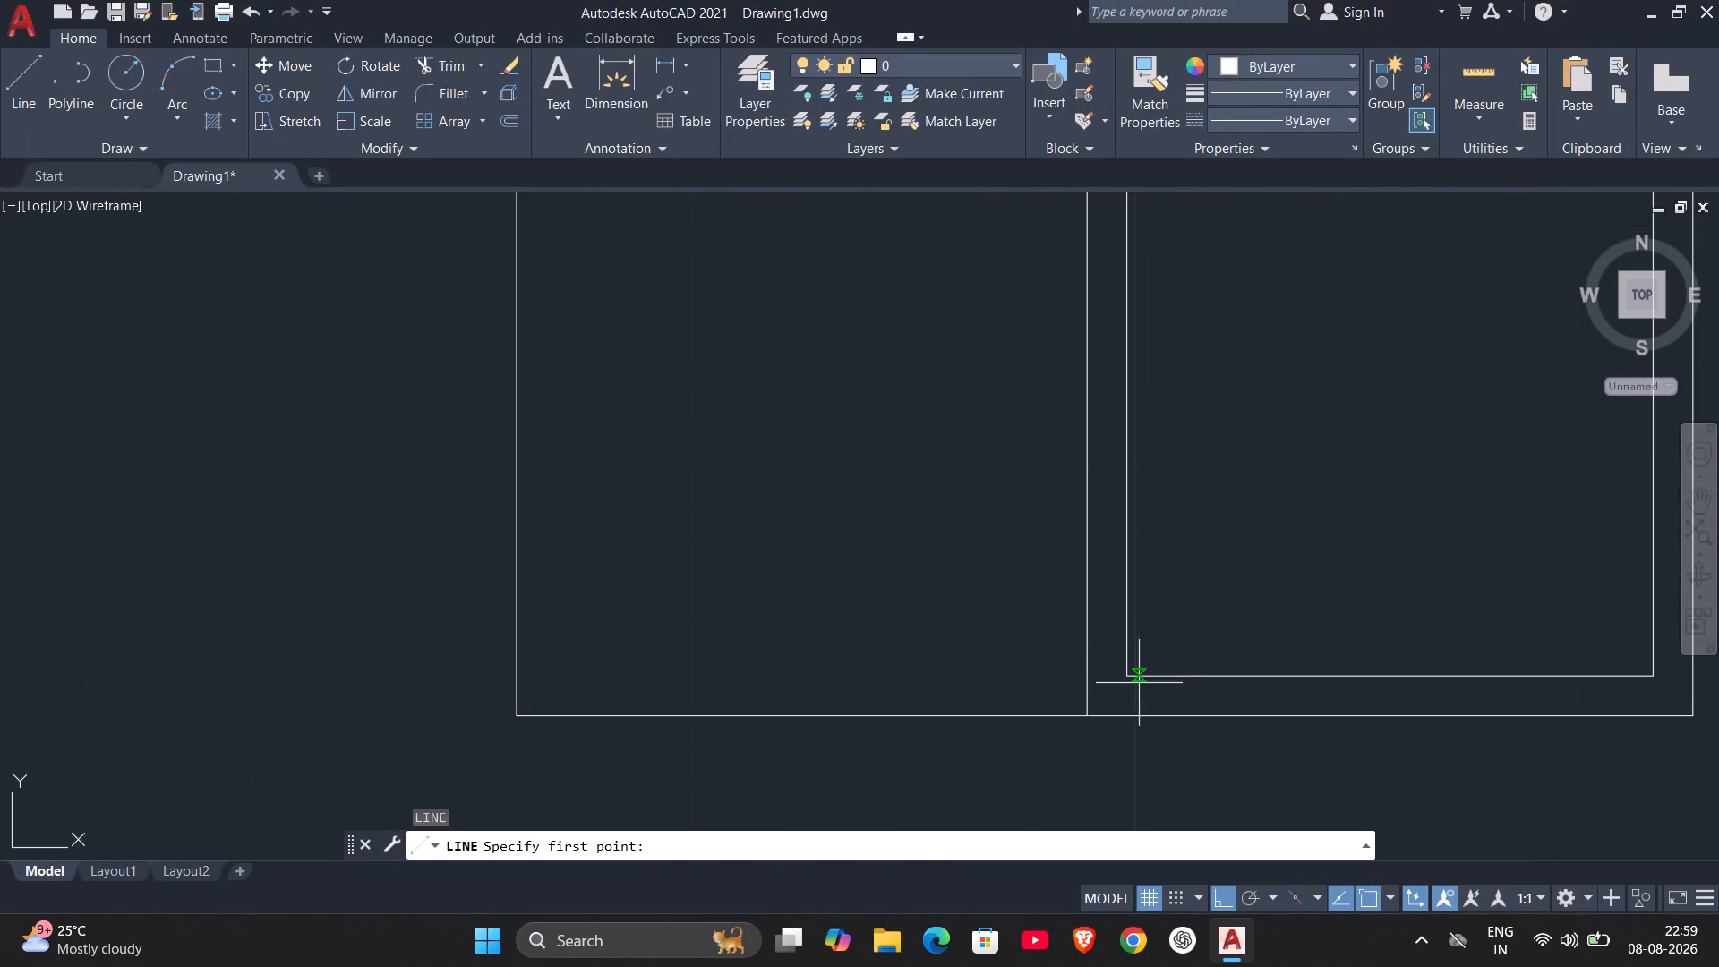
pyautogui.click(1127, 675)
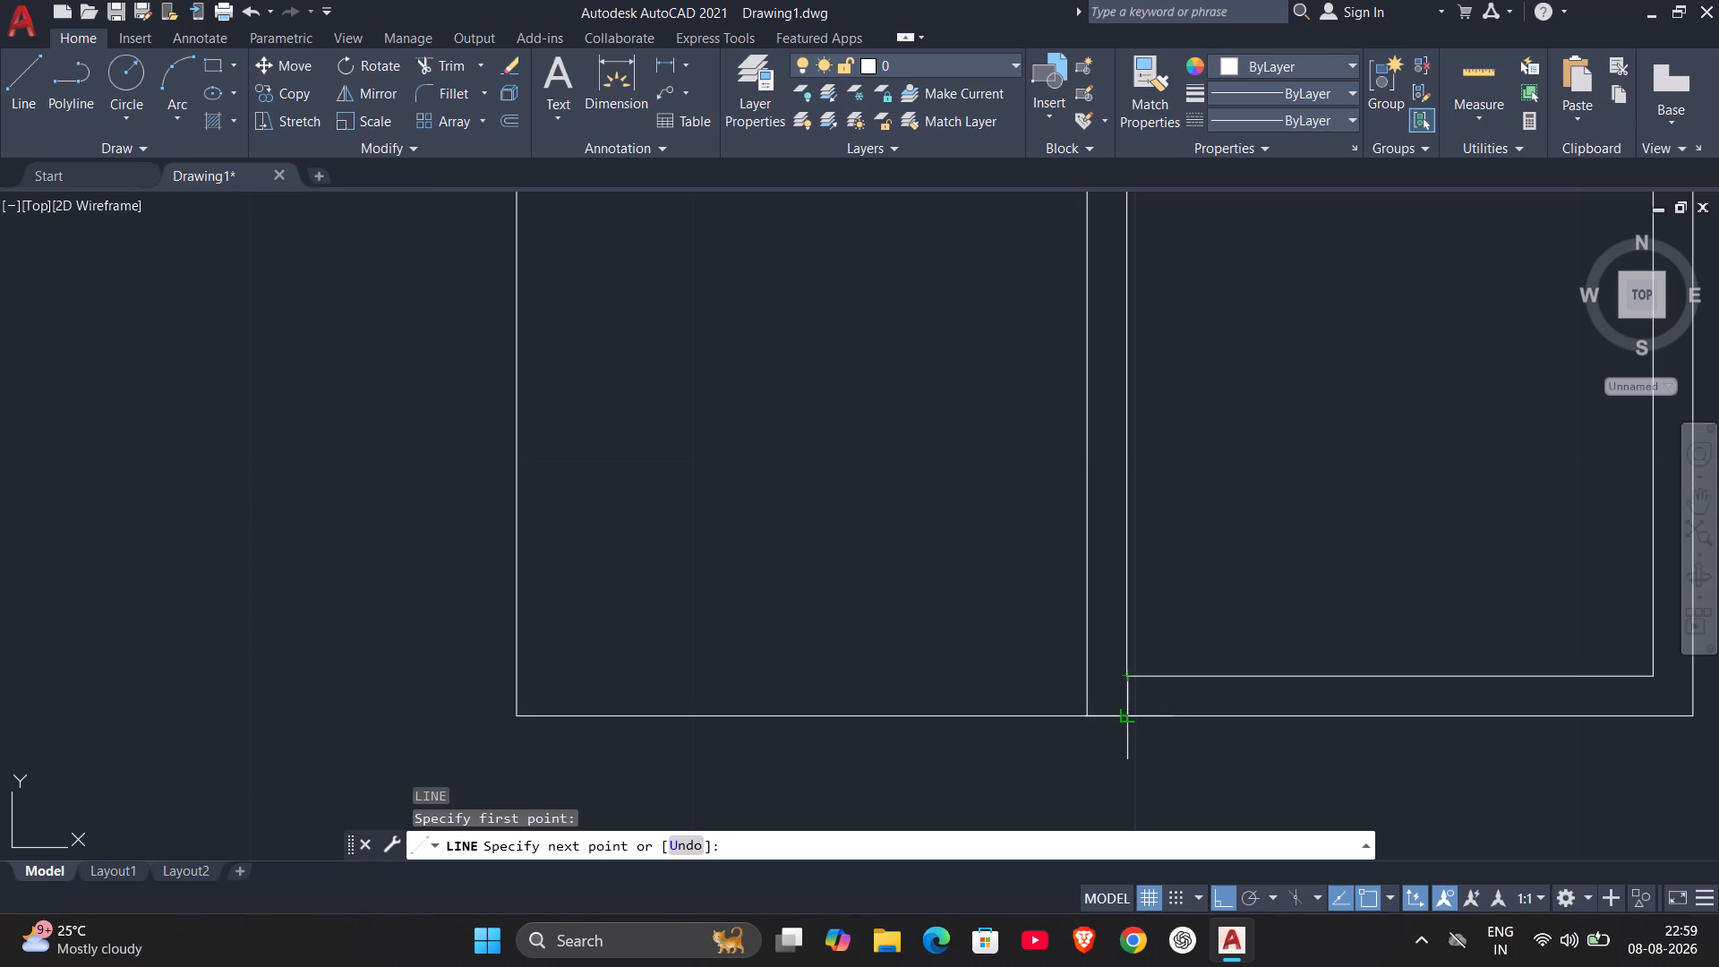
pyautogui.click(1131, 711)
pyautogui.press('Escape')
pyautogui.scroll(-3, 1253, 634)
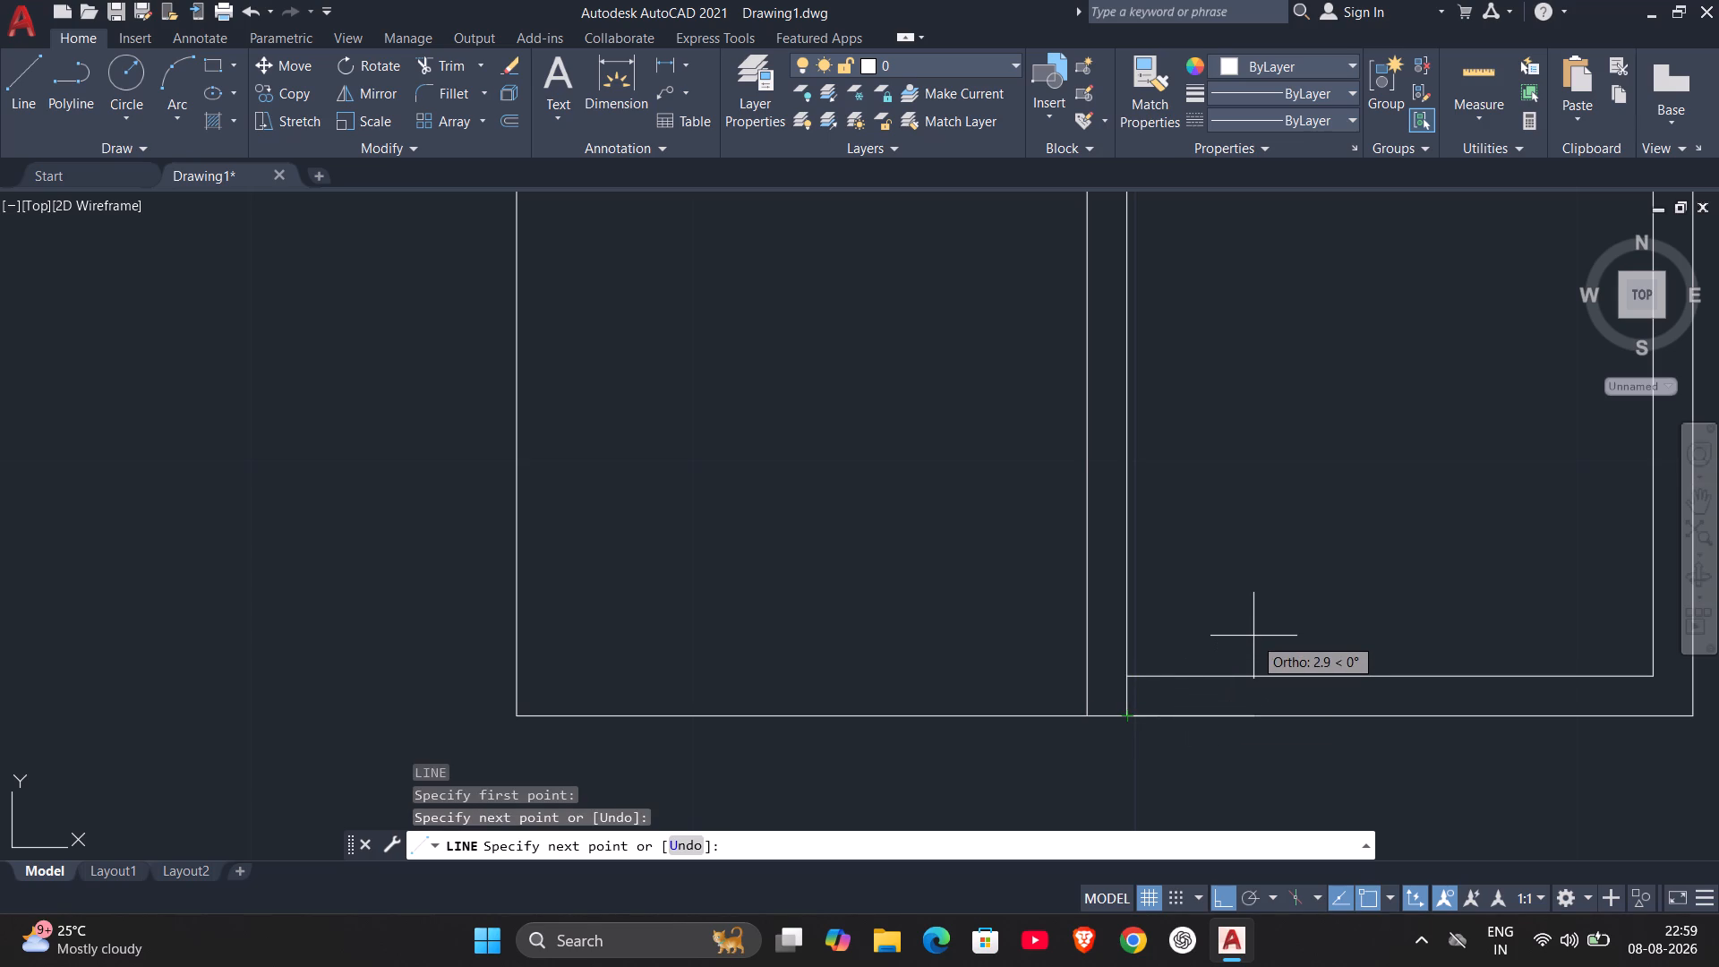
pyautogui.press('Escape')
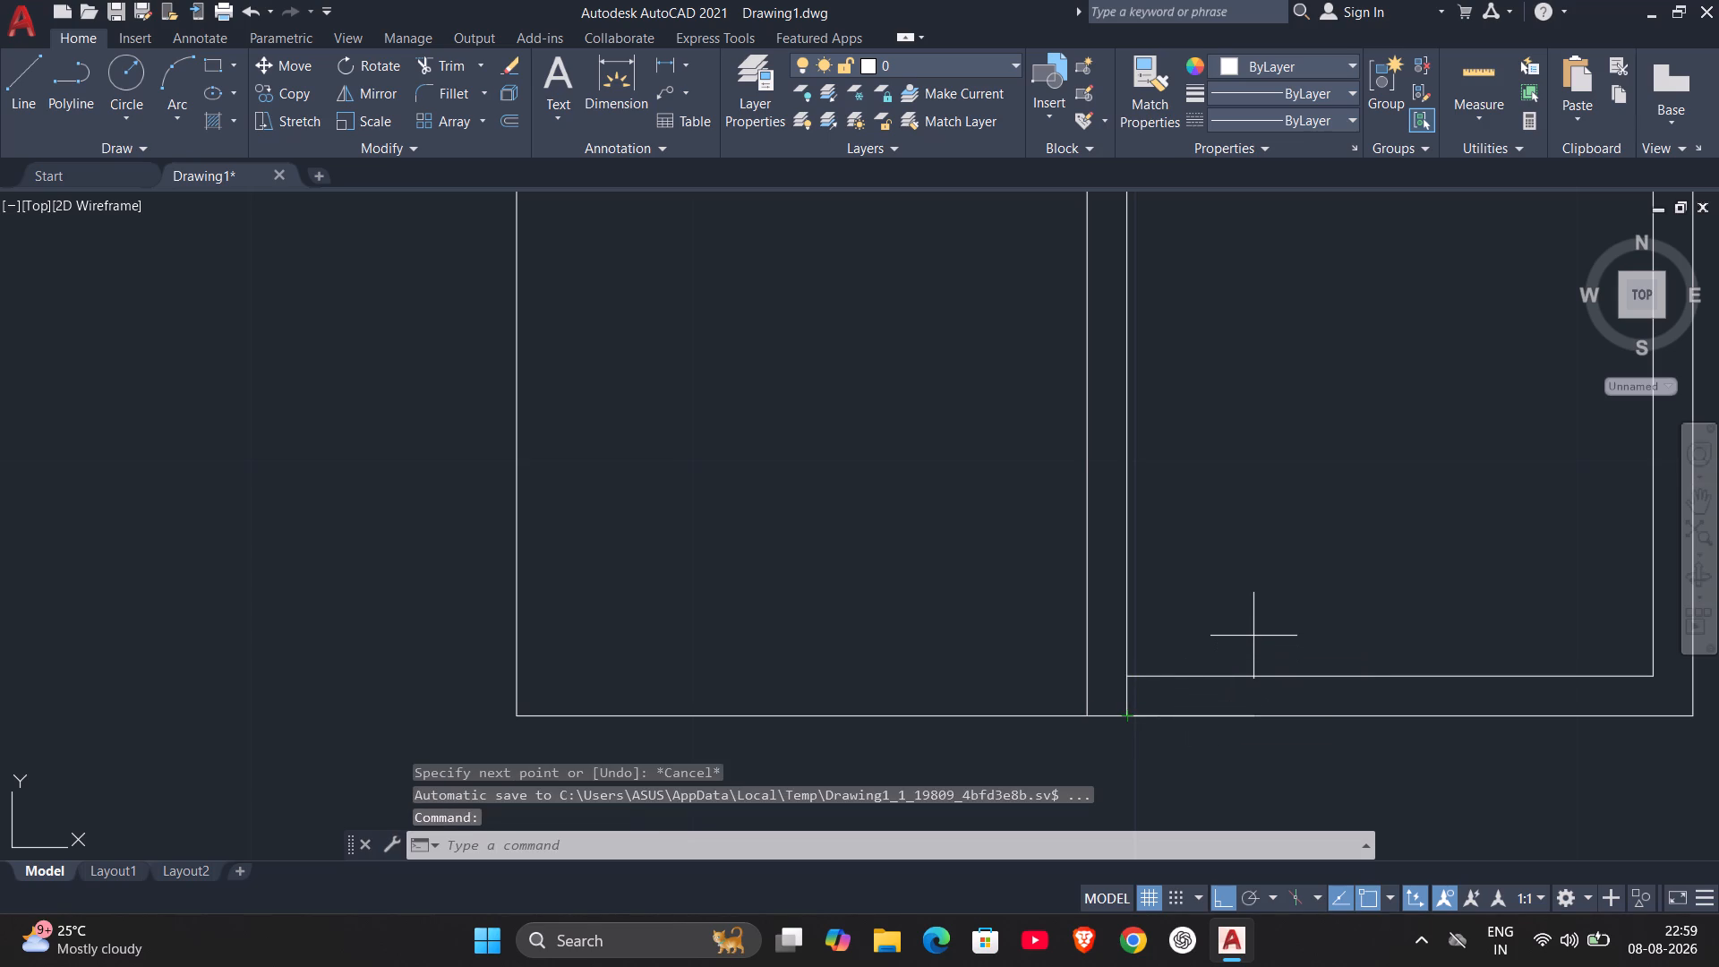
# Examine the whole floor plan and the wall junctions between the middle room, the small right-side rooms and the lower rooms.
pyautogui.moveTo(1257, 632); pyautogui.dragTo(1257, 682, button='middle')
pyautogui.scroll(-1, 1257, 682)
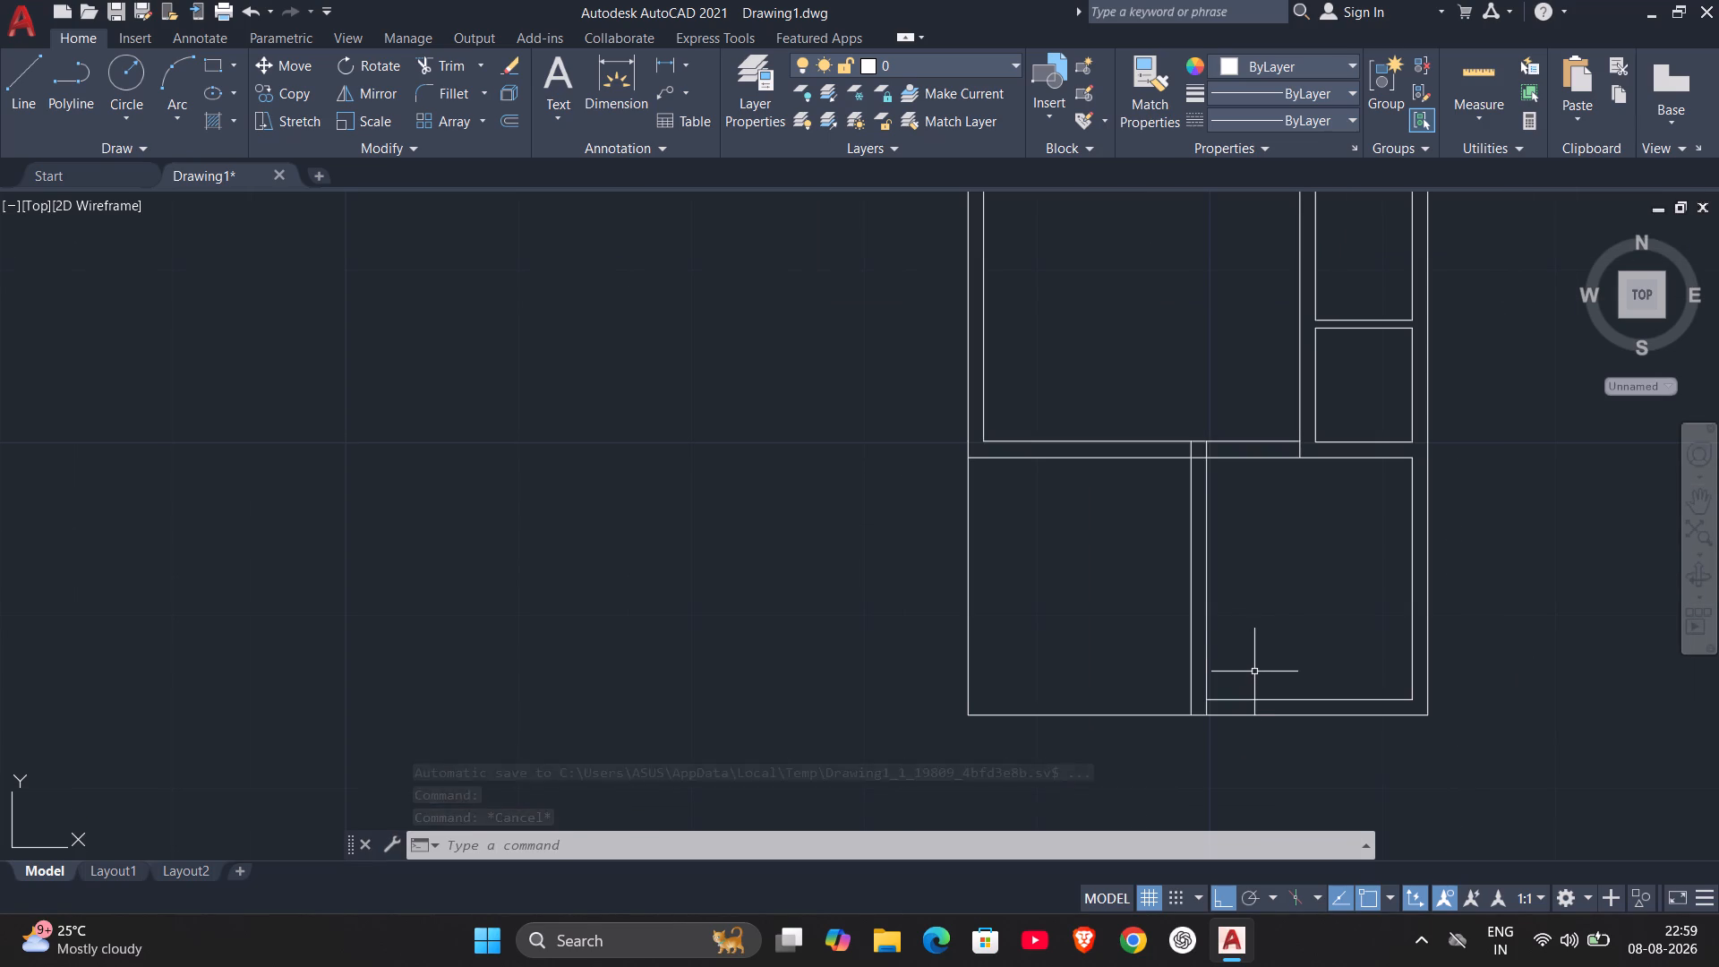
pyautogui.moveTo(1160, 582); pyautogui.dragTo(1165, 745, button='middle')
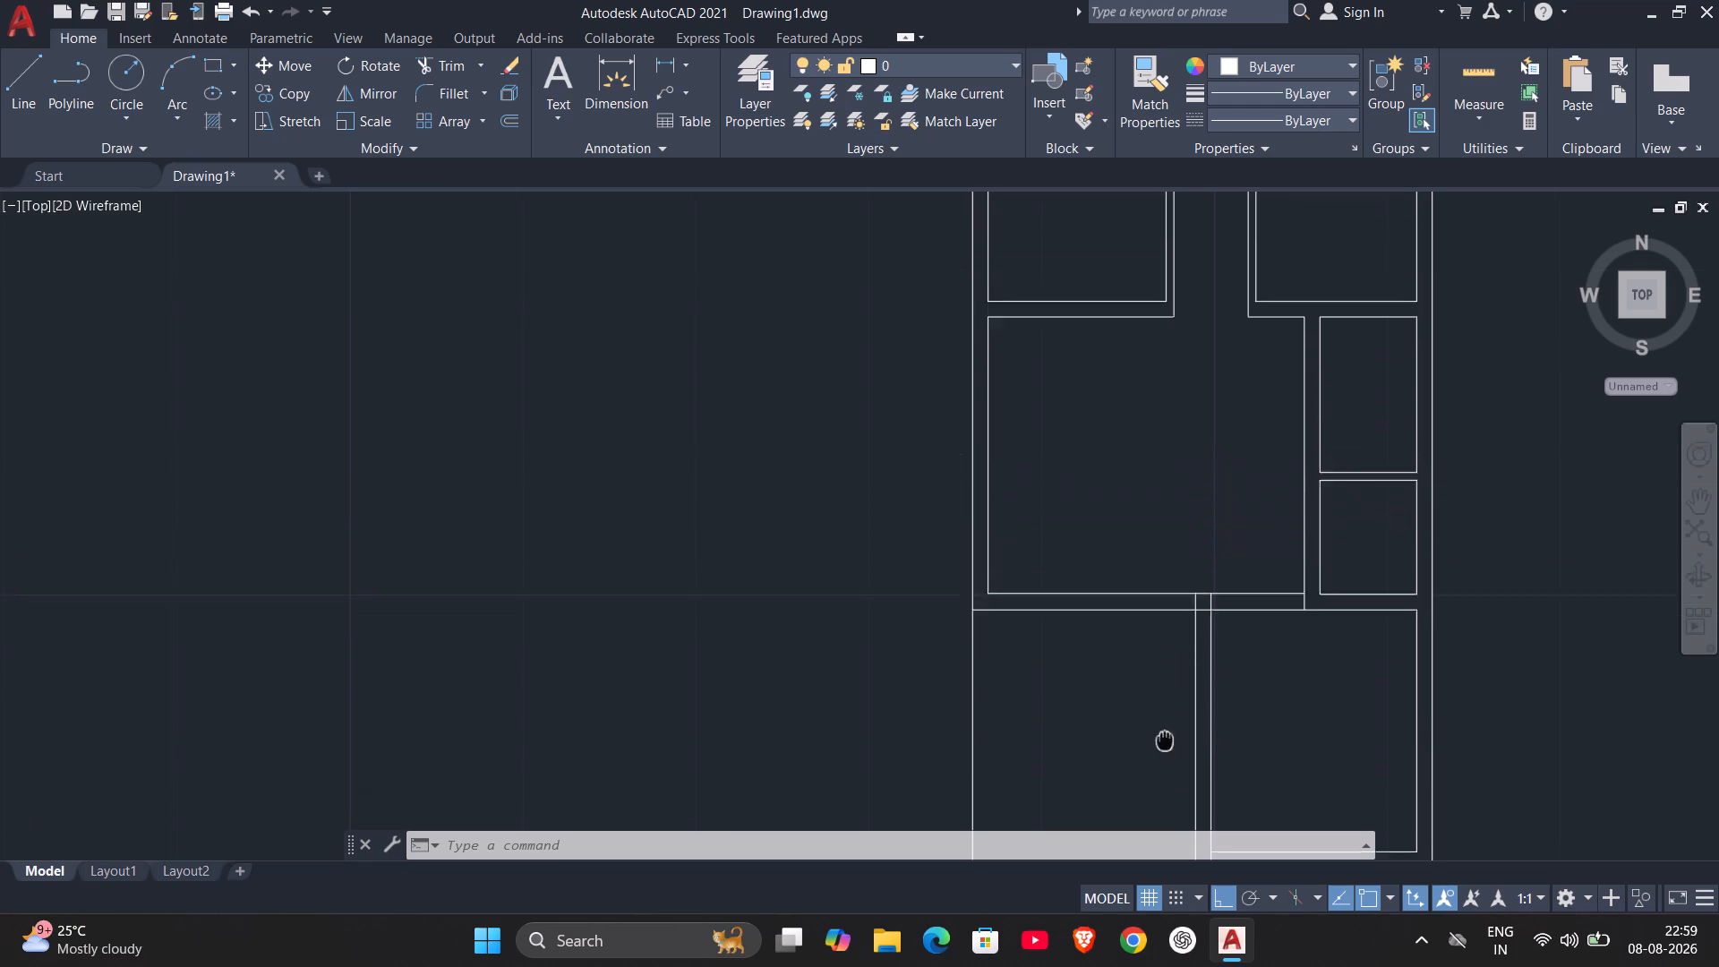
pyautogui.moveTo(1165, 745); pyautogui.dragTo(1154, 966, button='middle')
pyautogui.moveTo(1212, 682); pyautogui.dragTo(1213, 708, button='middle')
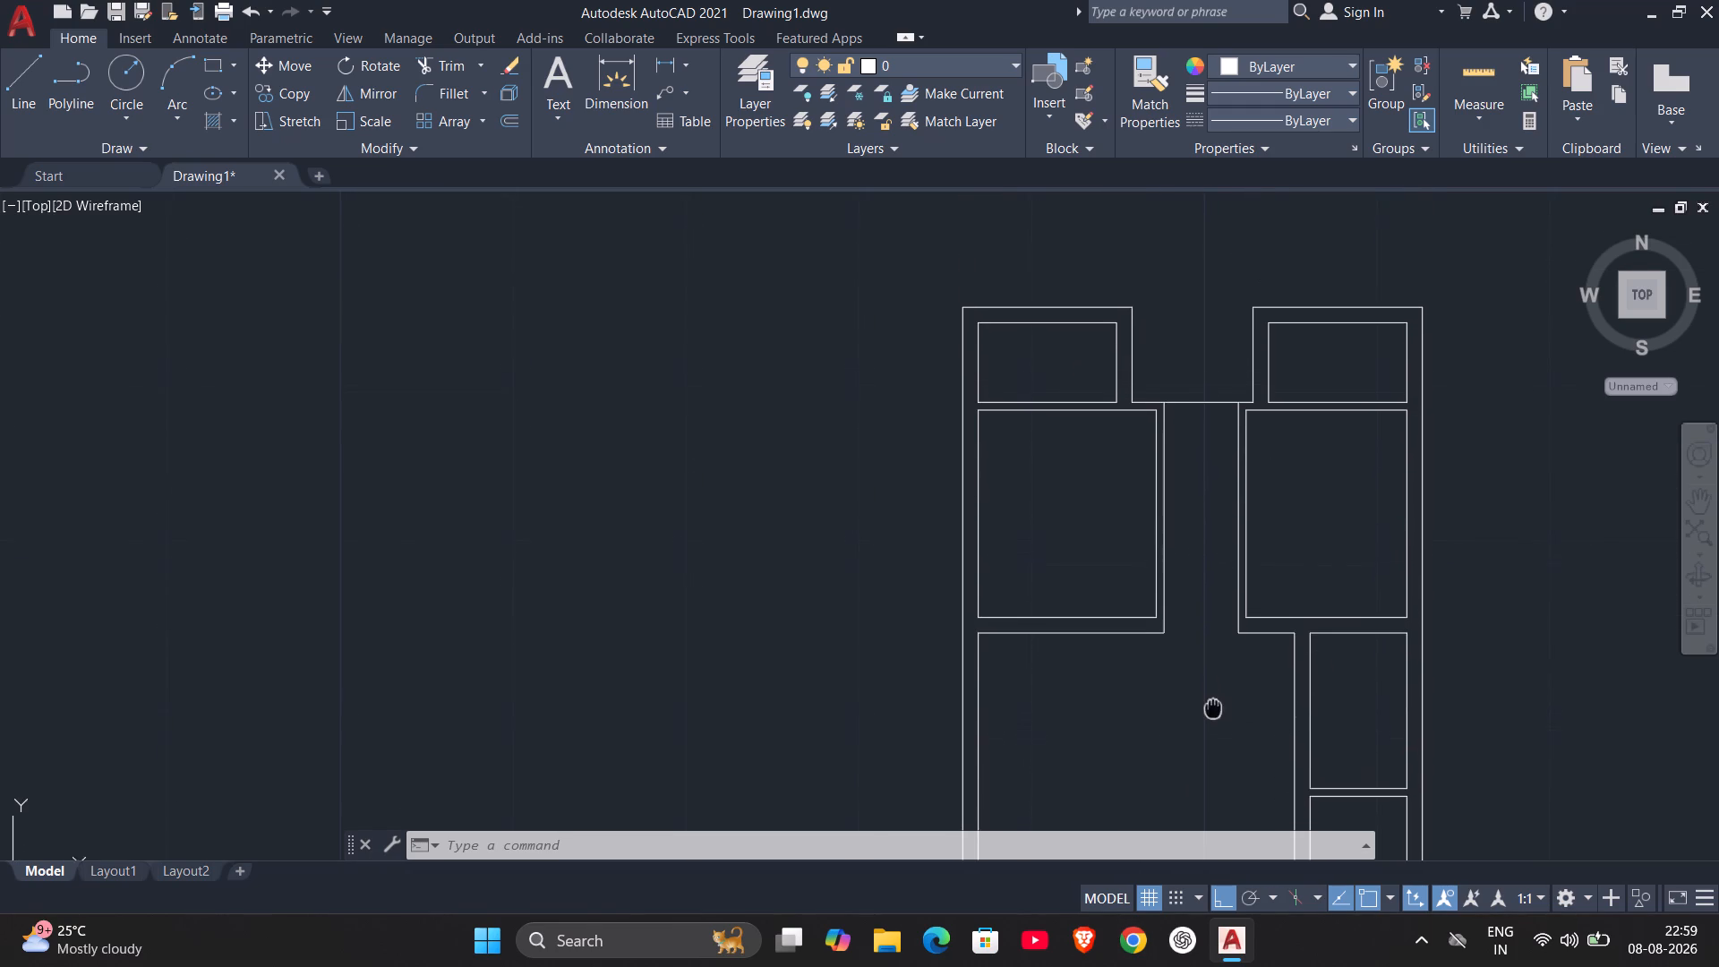
pyautogui.moveTo(1213, 708); pyautogui.dragTo(1213, 719, button='middle')
pyautogui.scroll(-2, 1213, 719)
pyautogui.moveTo(1217, 736); pyautogui.dragTo(1161, 577, button='middle')
pyautogui.scroll(2, 1164, 580)
pyautogui.scroll(-1, 1187, 649)
pyautogui.moveTo(1230, 662); pyautogui.dragTo(1145, 540, button='middle')
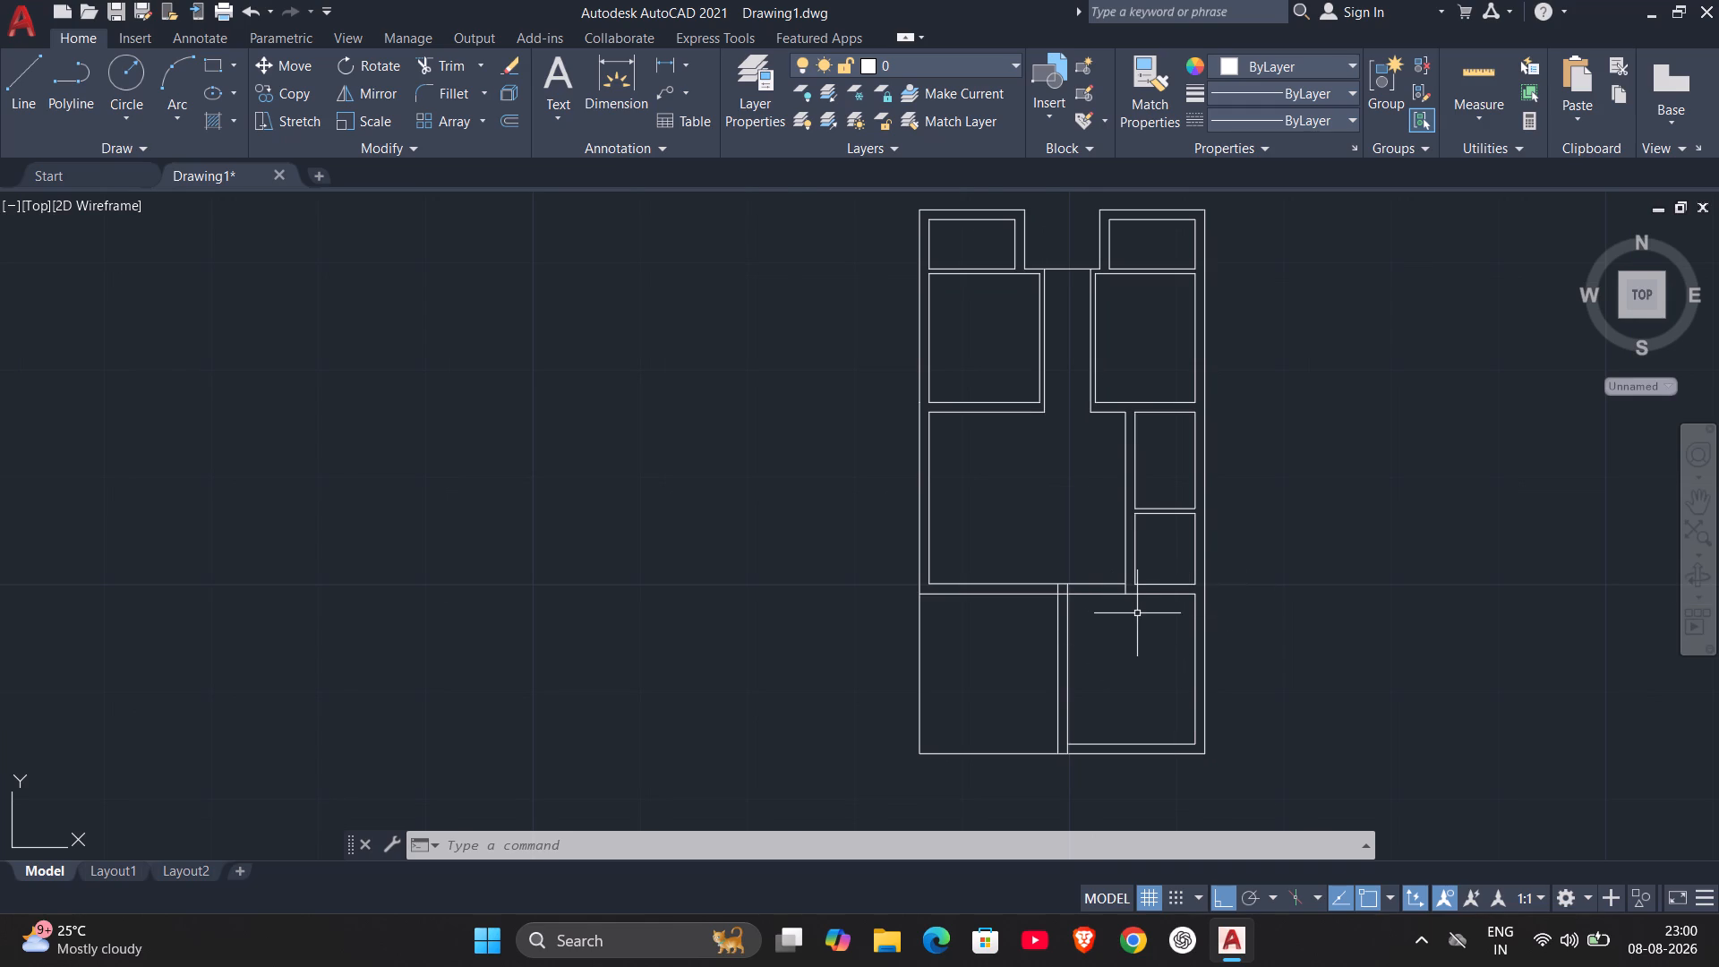
pyautogui.scroll(3, 1137, 613)
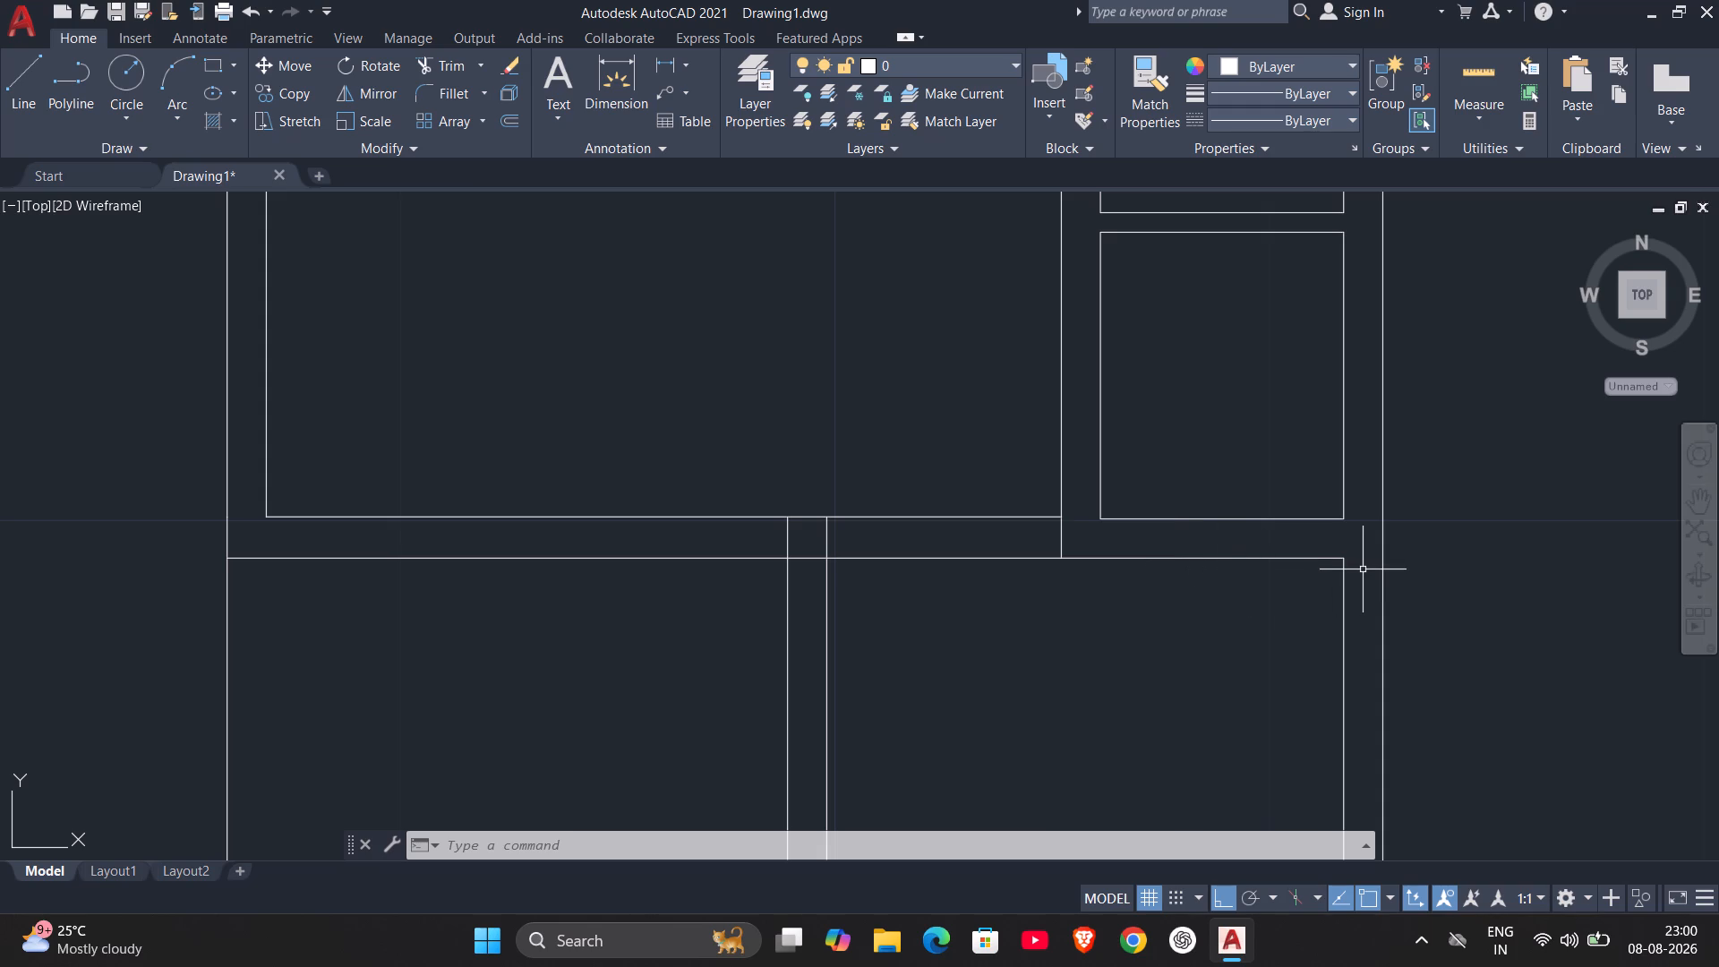
pyautogui.scroll(-1, 1363, 569)
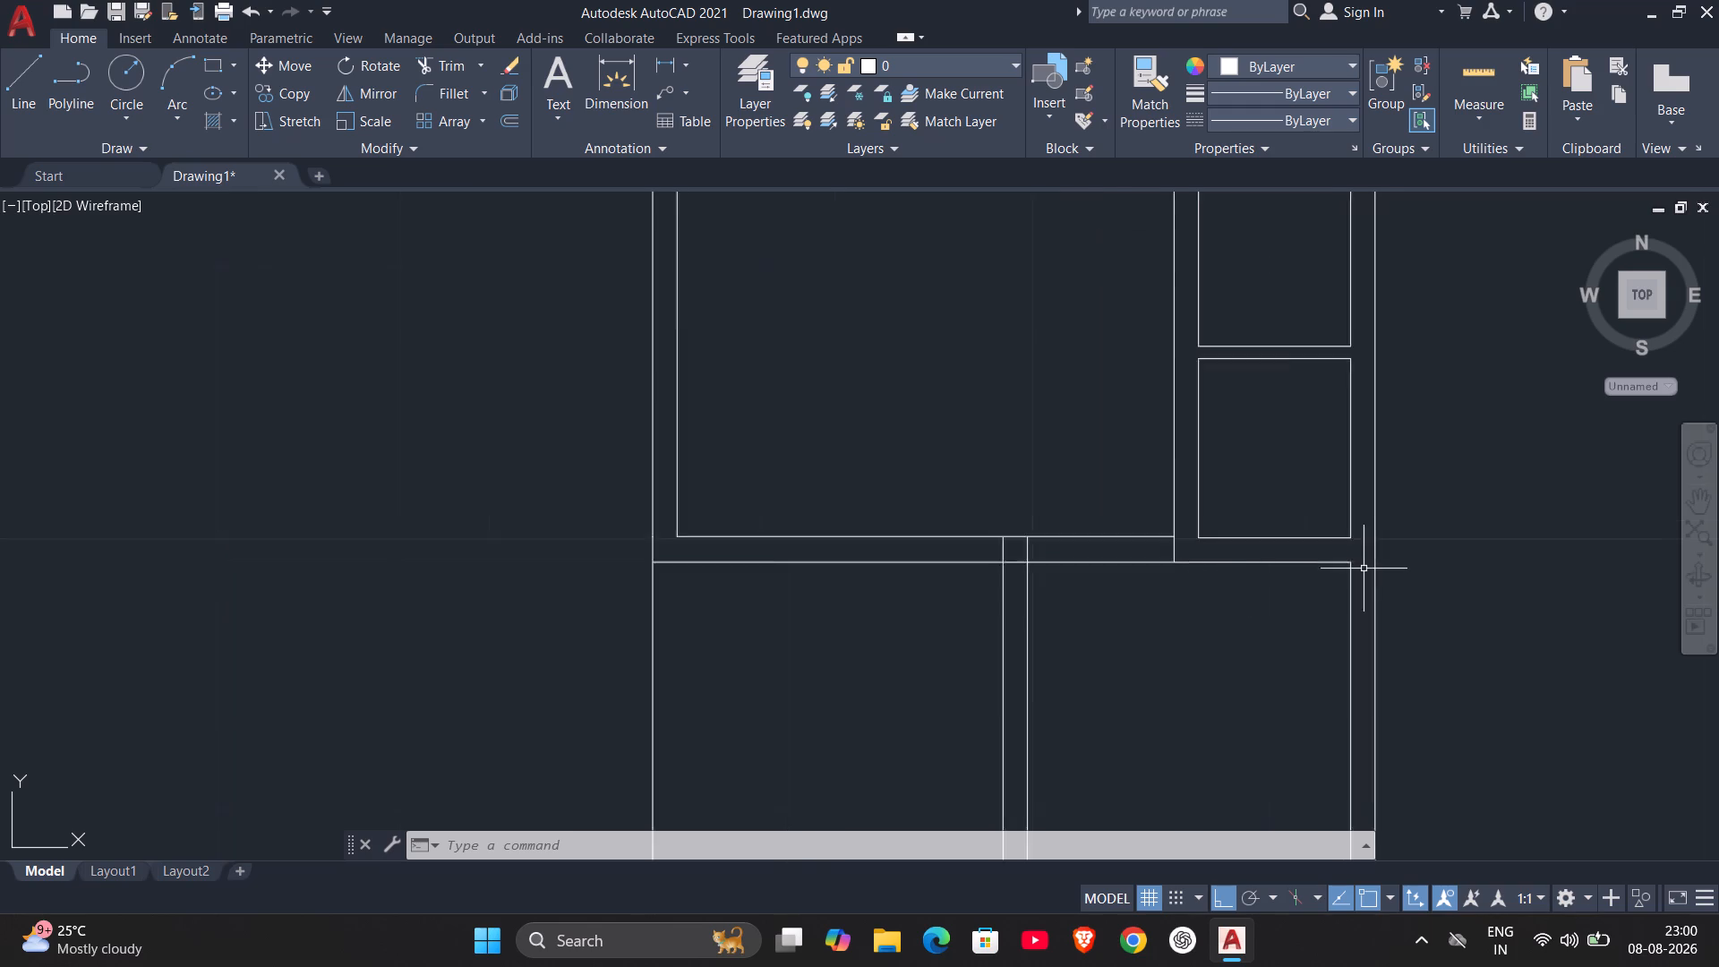
pyautogui.scroll(-2, 1364, 569)
pyautogui.scroll(1, 1297, 588)
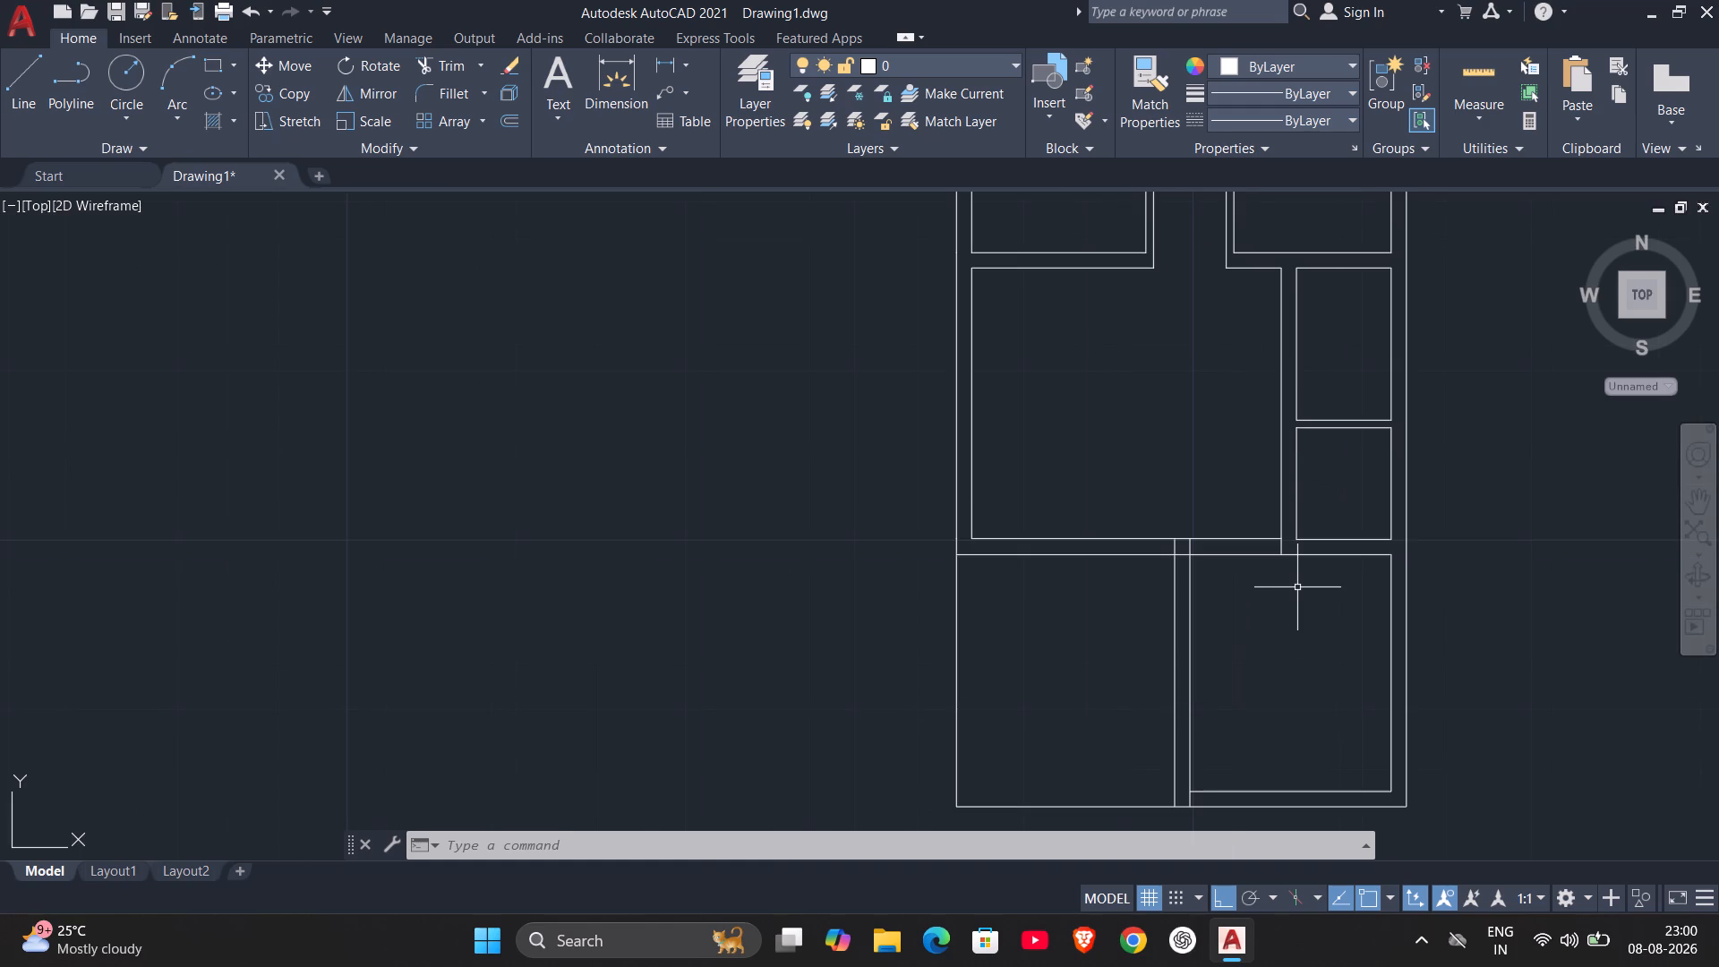
# Insert a Door - Metric block from the architectural samples in the empty space outside the plan's right outer wall.
pyautogui.scroll(-1, 1298, 593)
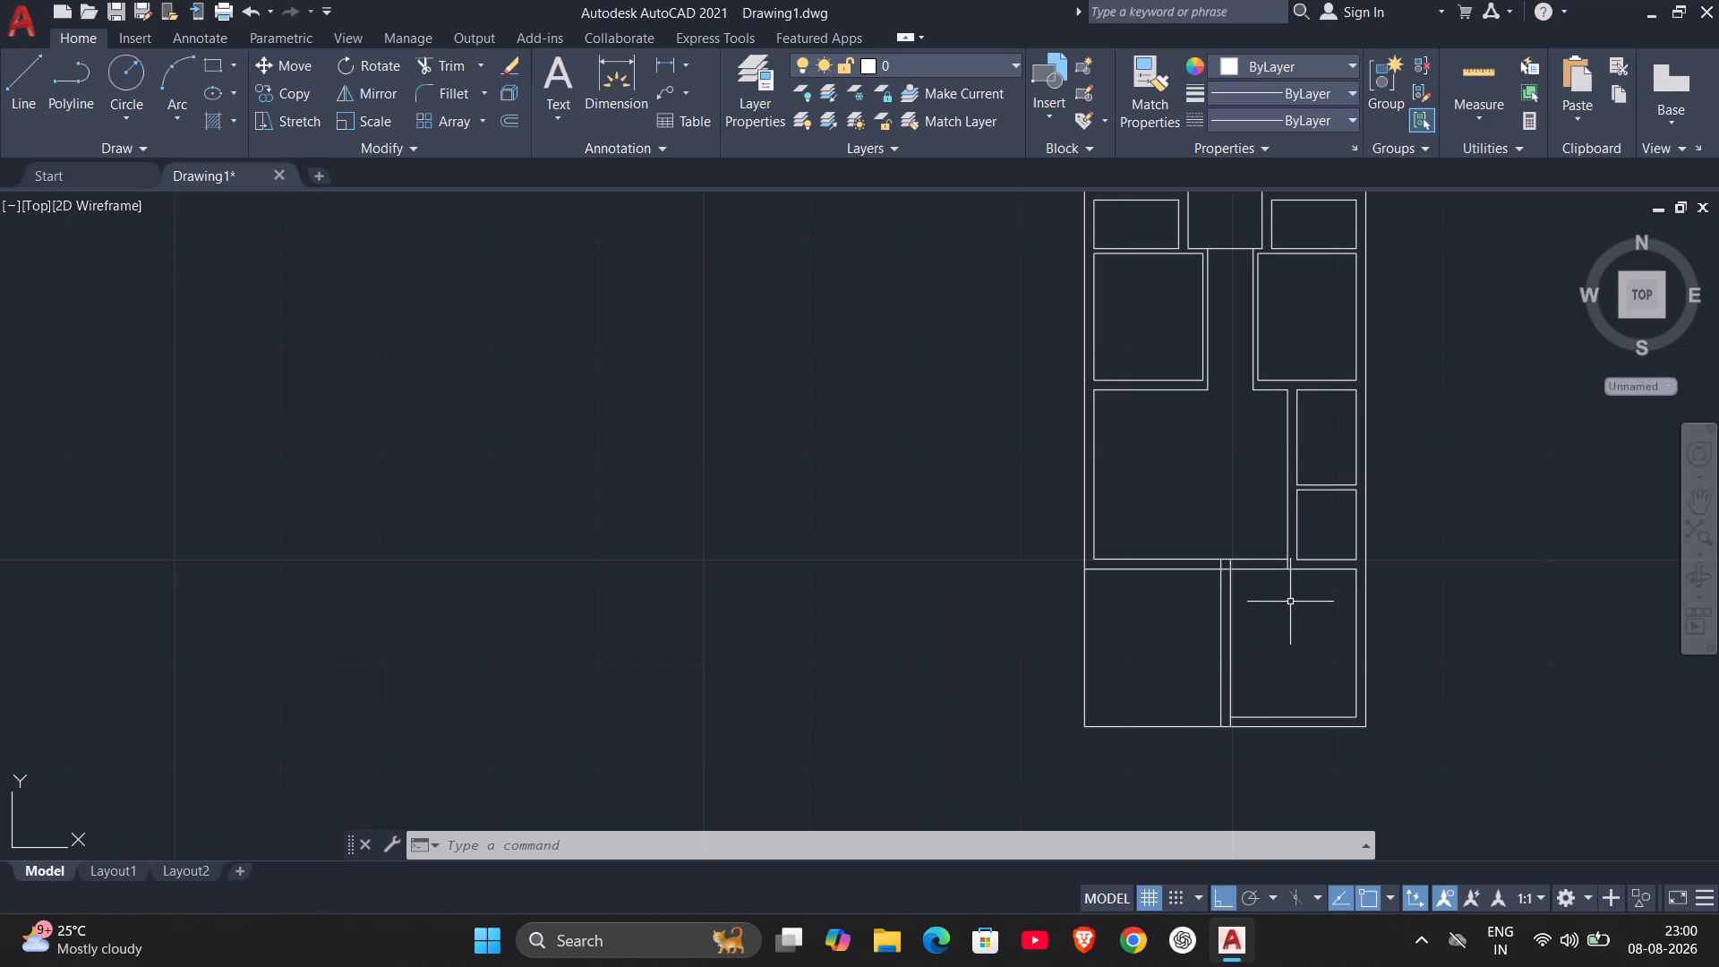
pyautogui.moveTo(1288, 605); pyautogui.dragTo(1259, 626, button='middle')
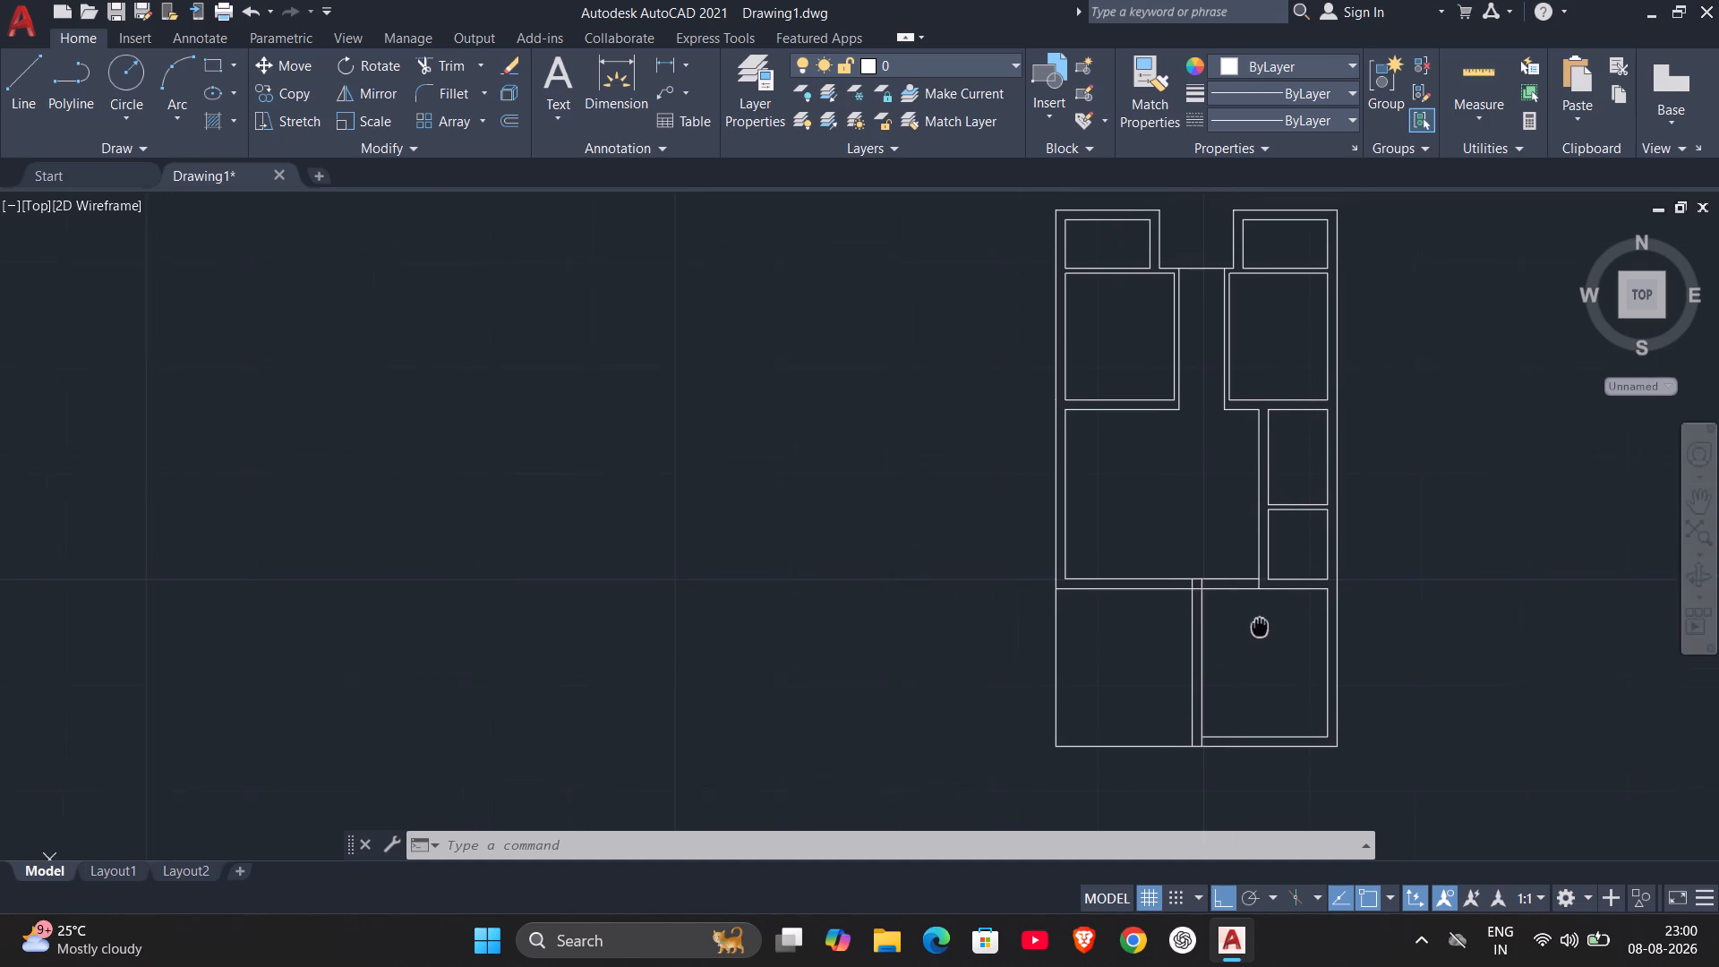
pyautogui.moveTo(1259, 626); pyautogui.dragTo(1087, 706, button='middle')
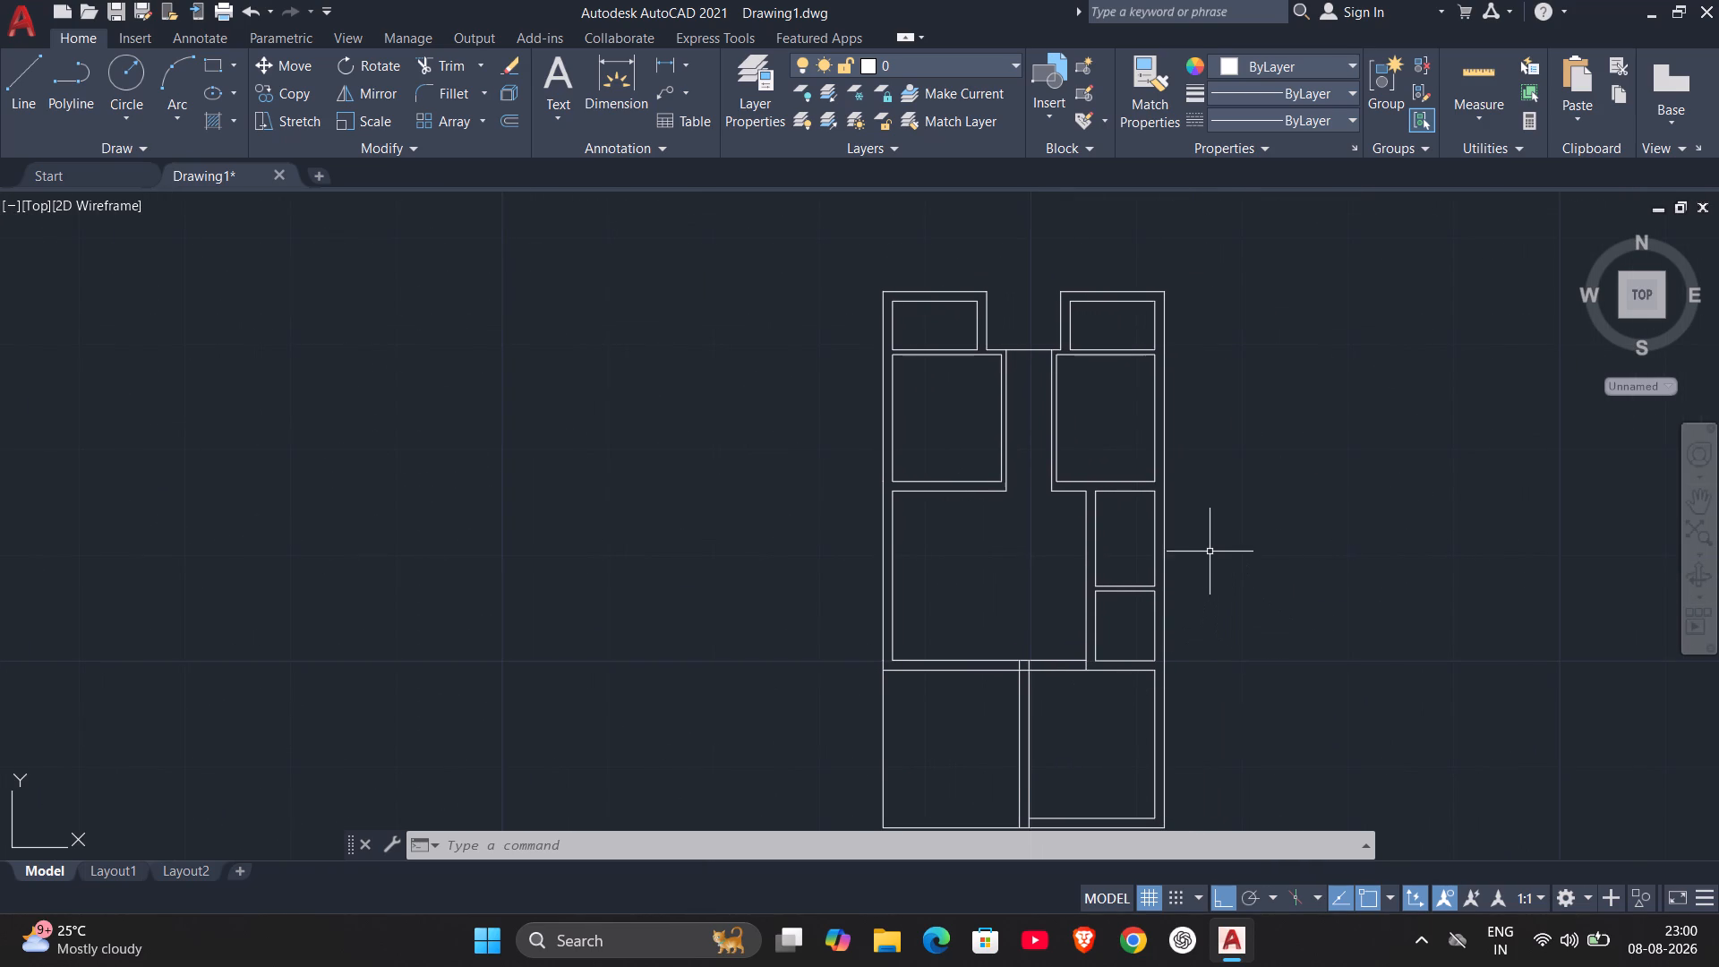
pyautogui.hotkey('ctrl', '3')
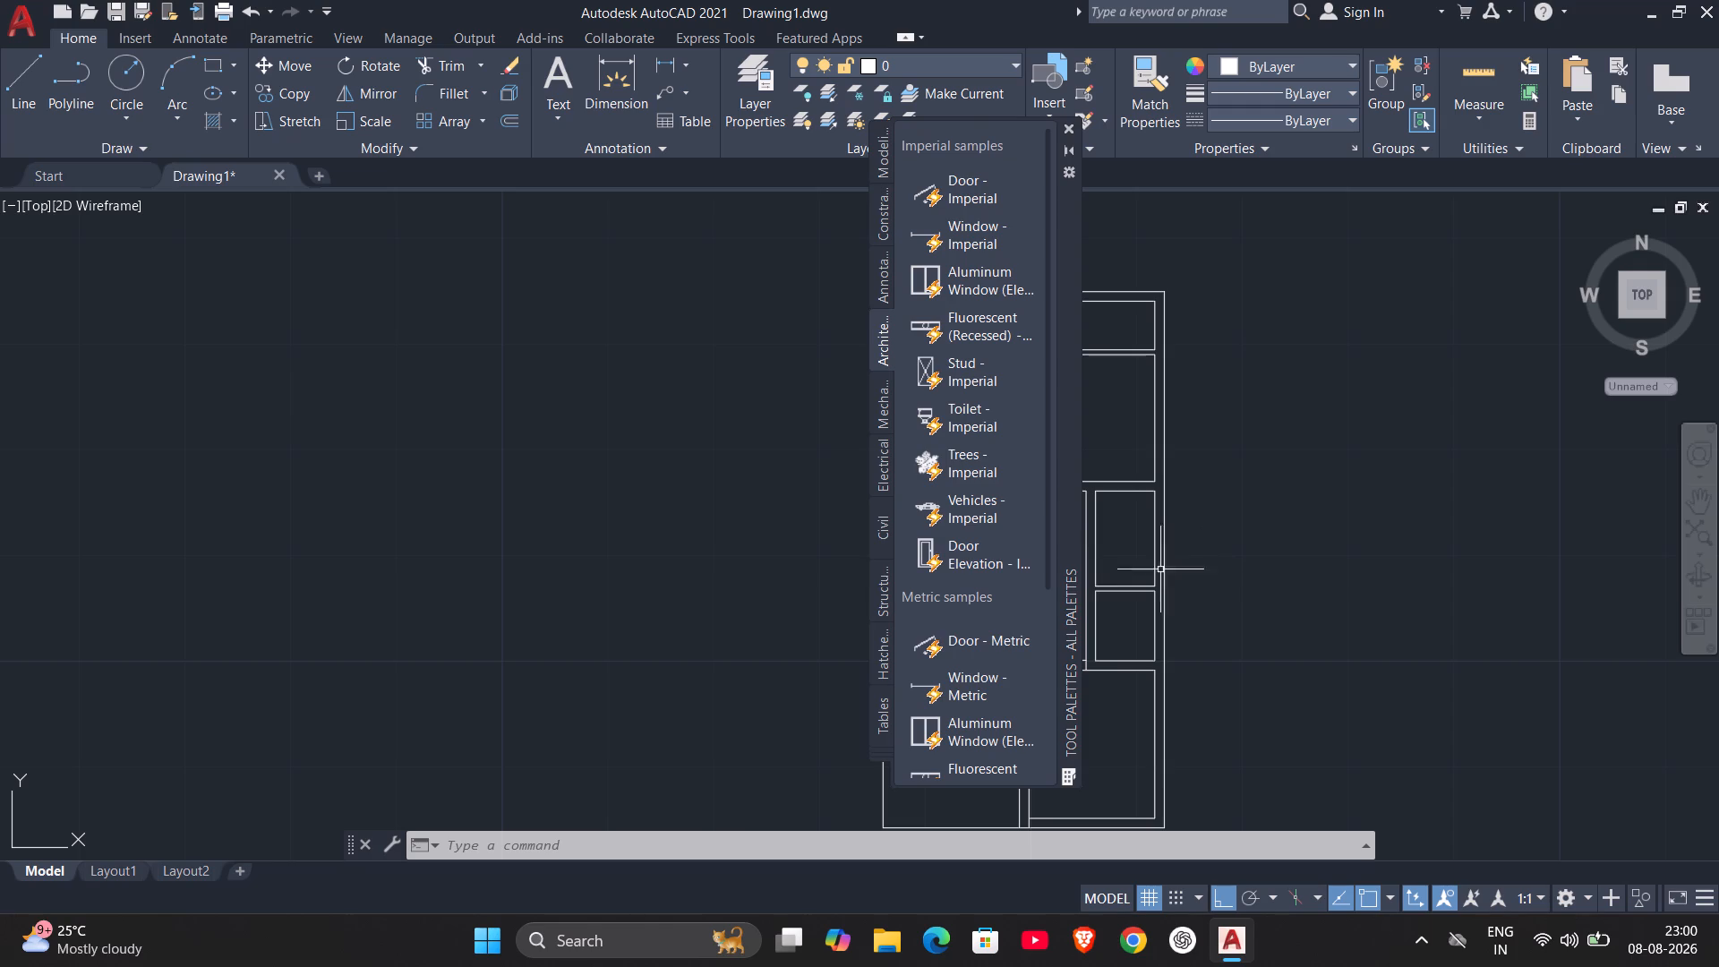
pyautogui.click(983, 641)
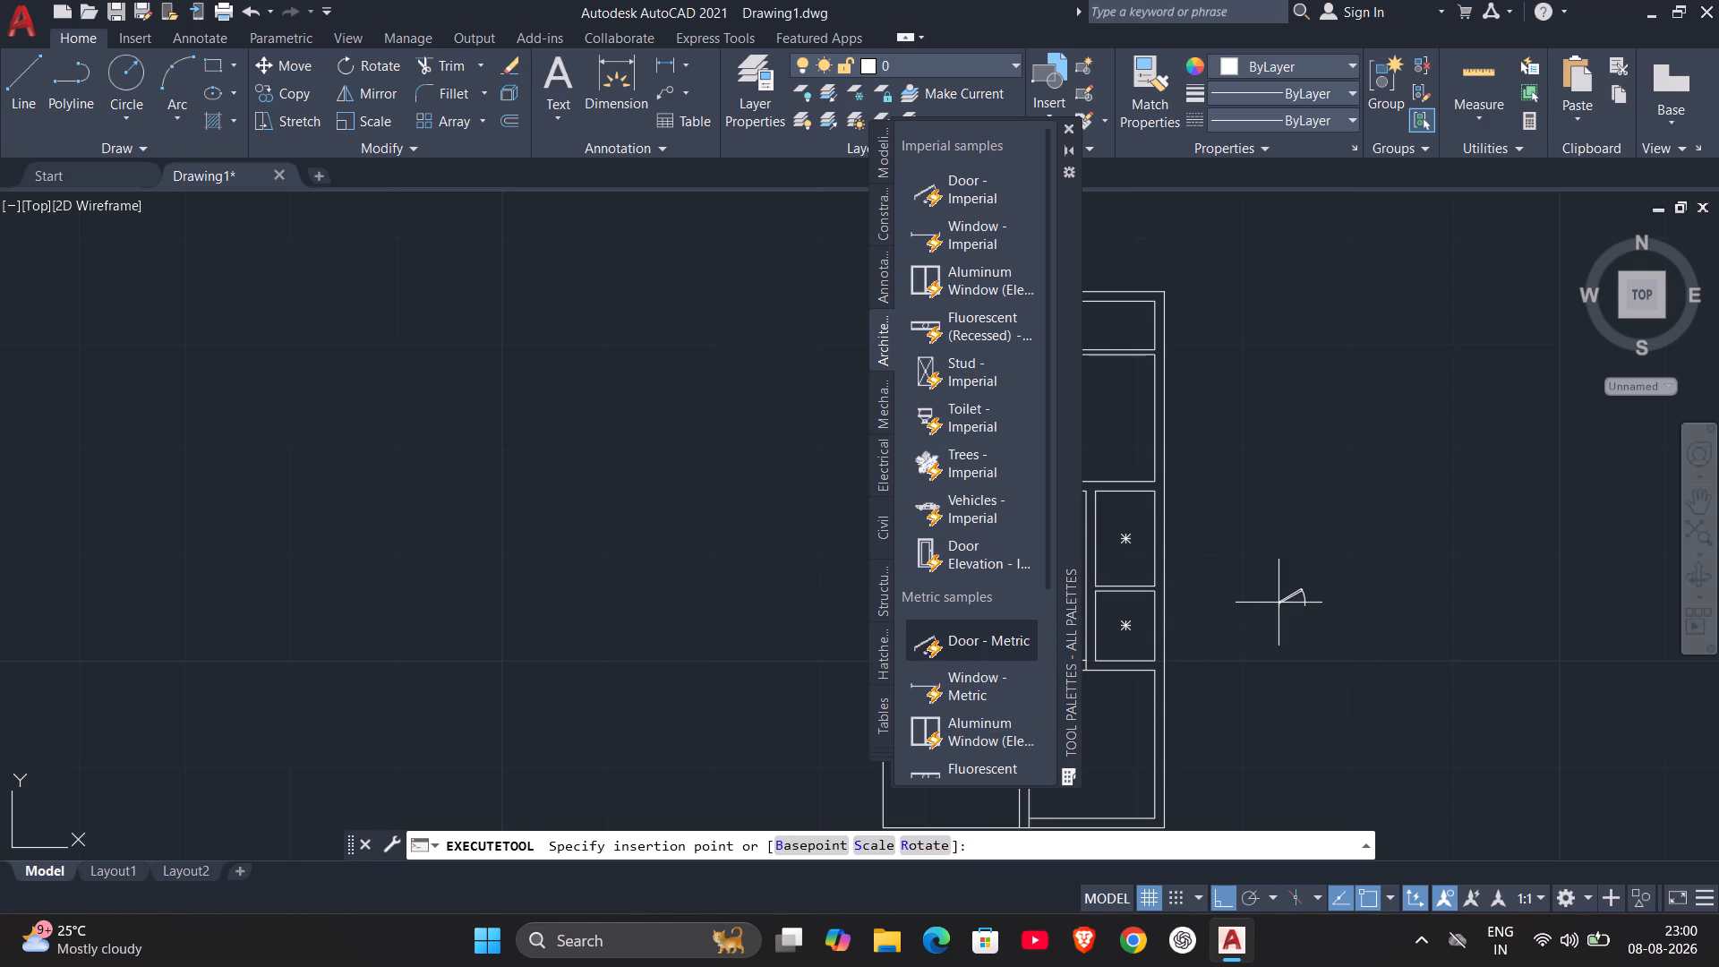
pyautogui.click(1286, 578)
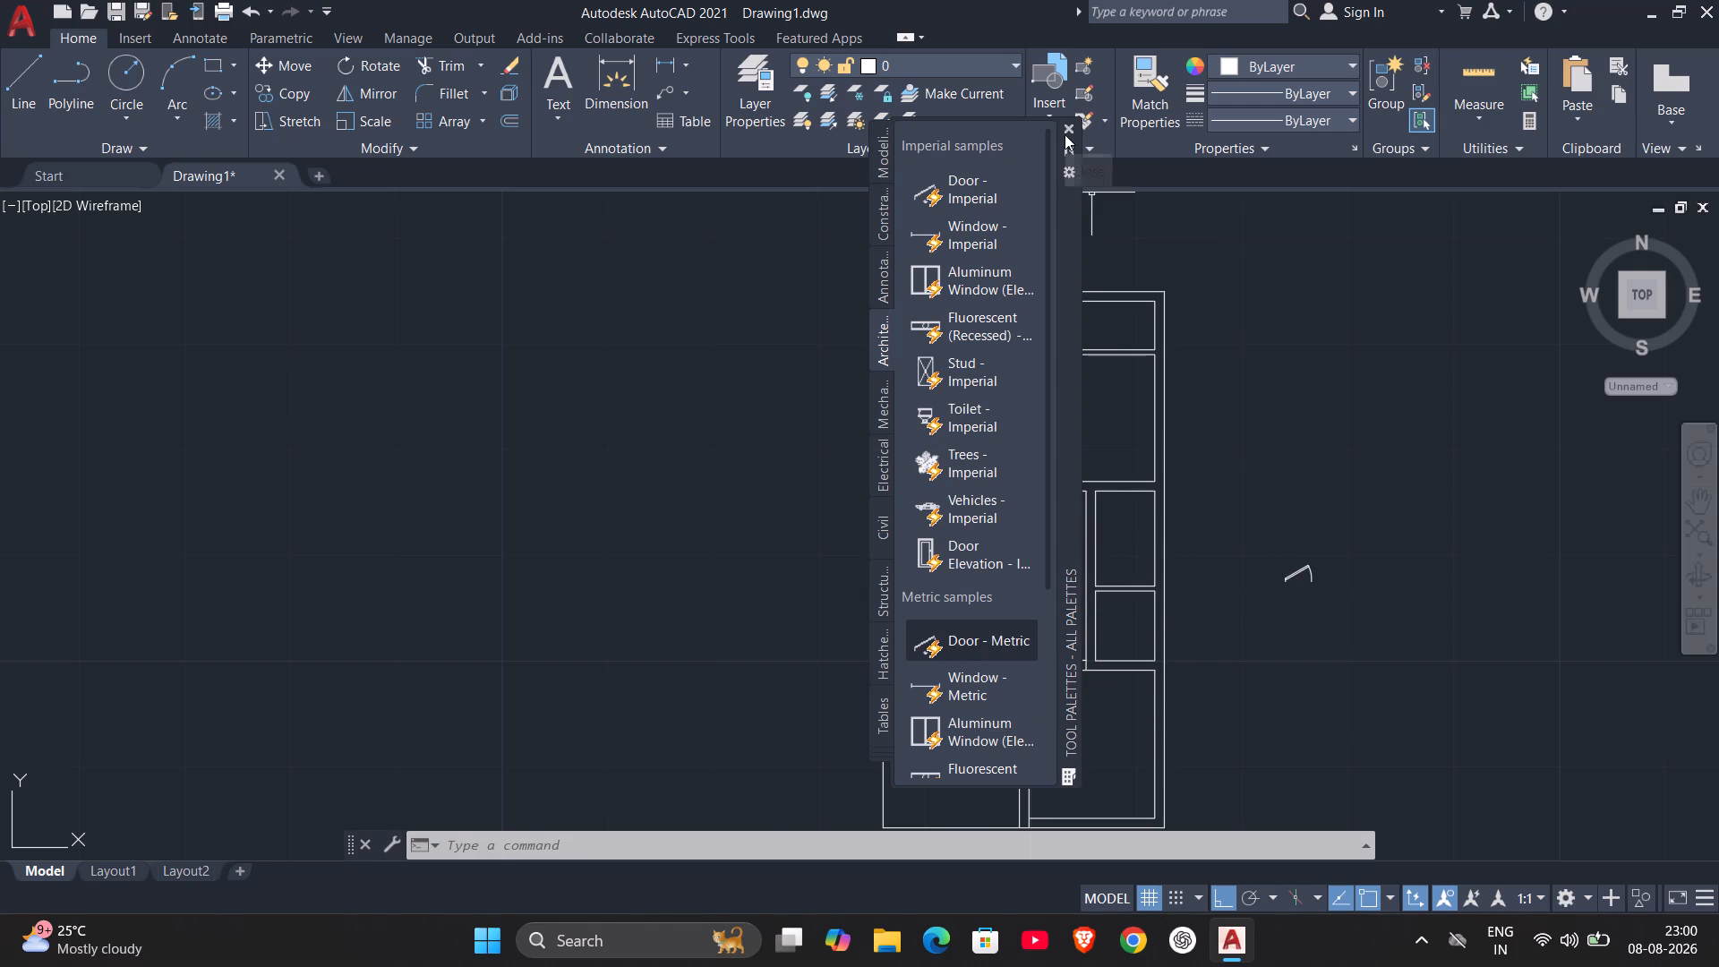
pyautogui.click(1070, 123)
# Set the inserted door block's opening angle to Open 90º.
pyautogui.scroll(2, 1341, 607)
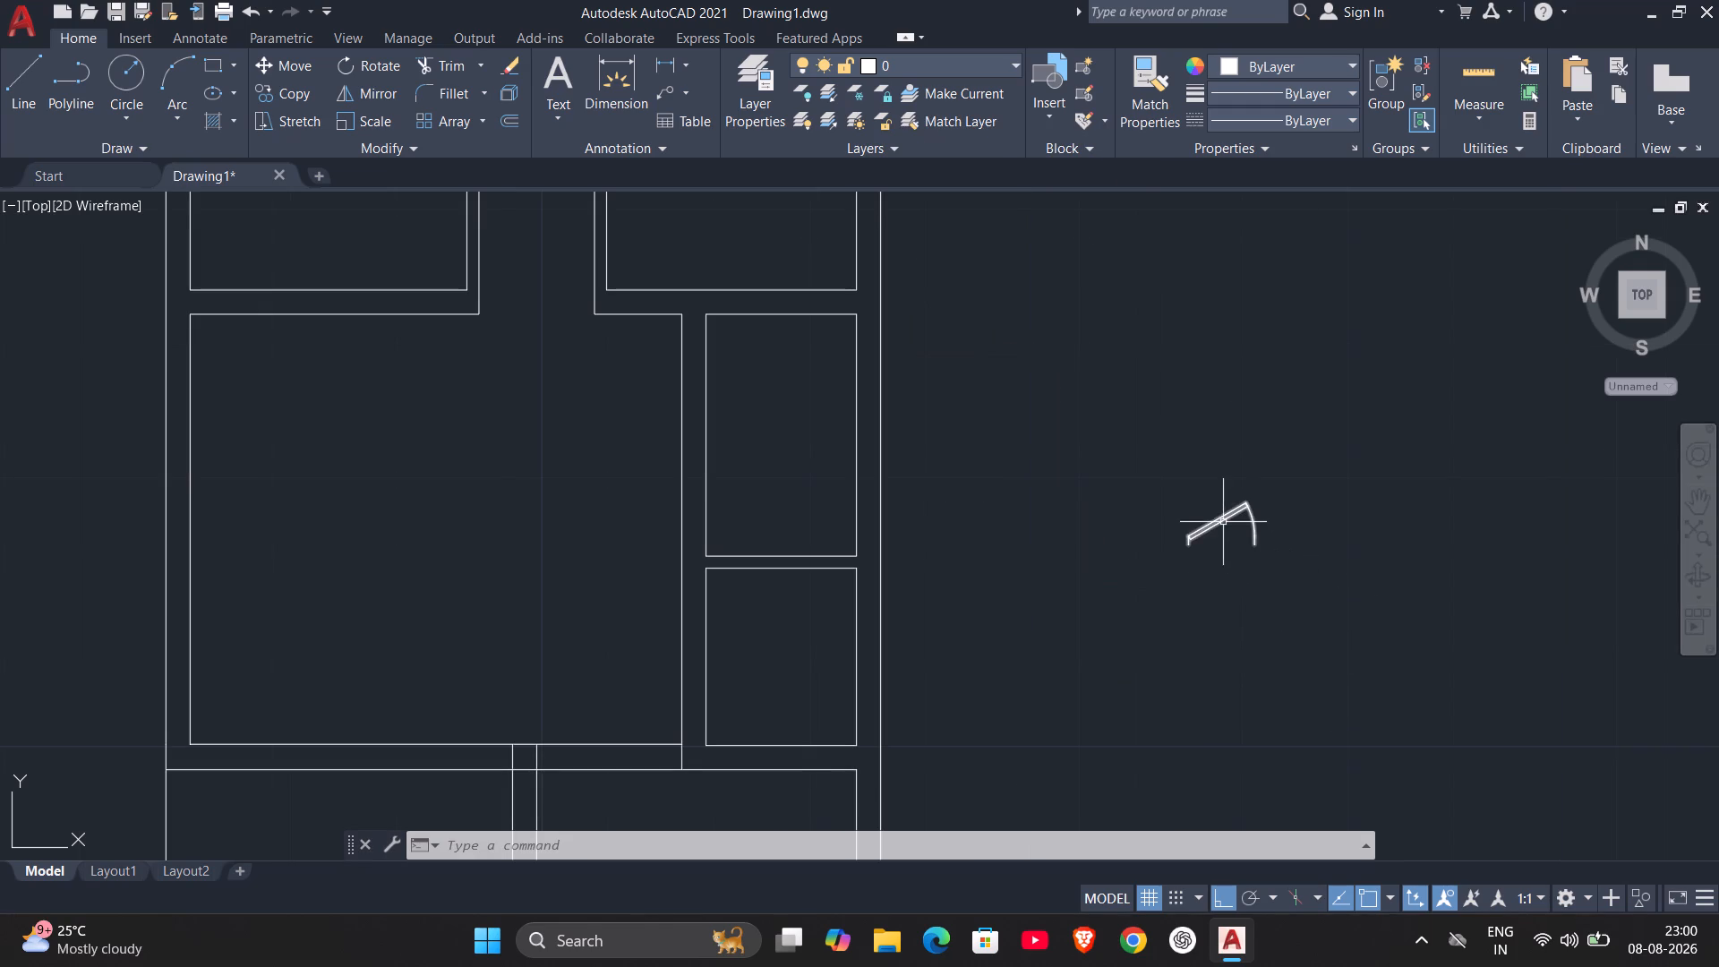
pyautogui.click(1223, 522)
pyautogui.click(1177, 506)
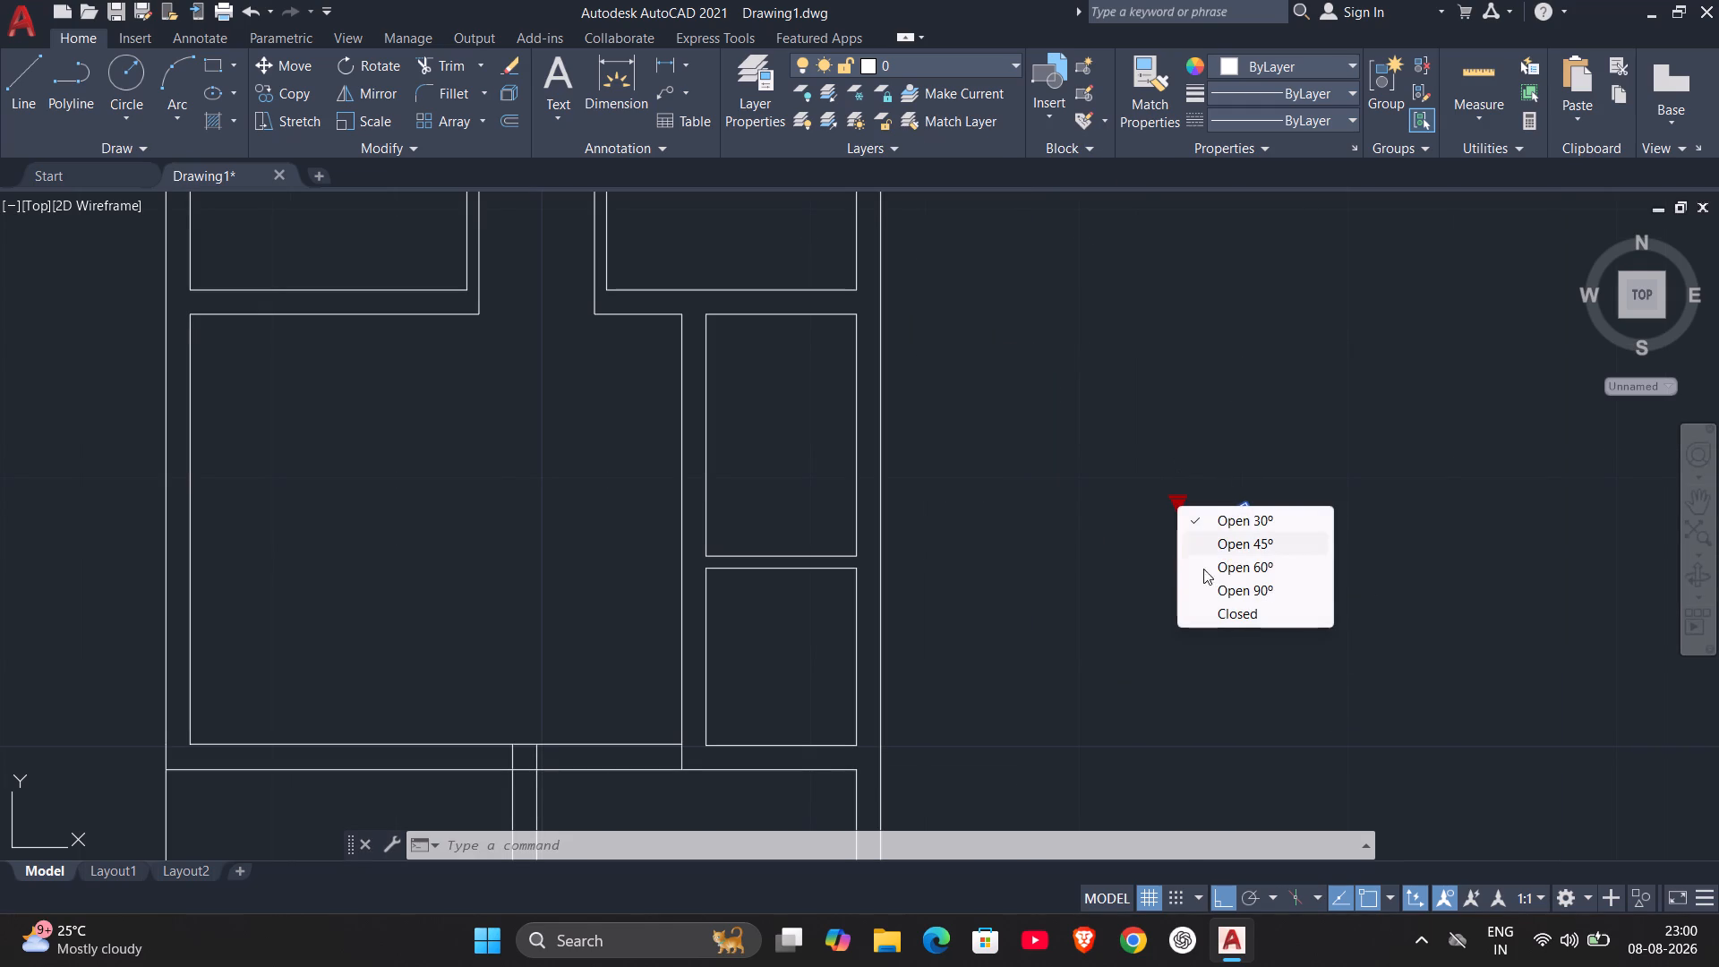
pyautogui.click(1271, 586)
pyautogui.press('Escape')
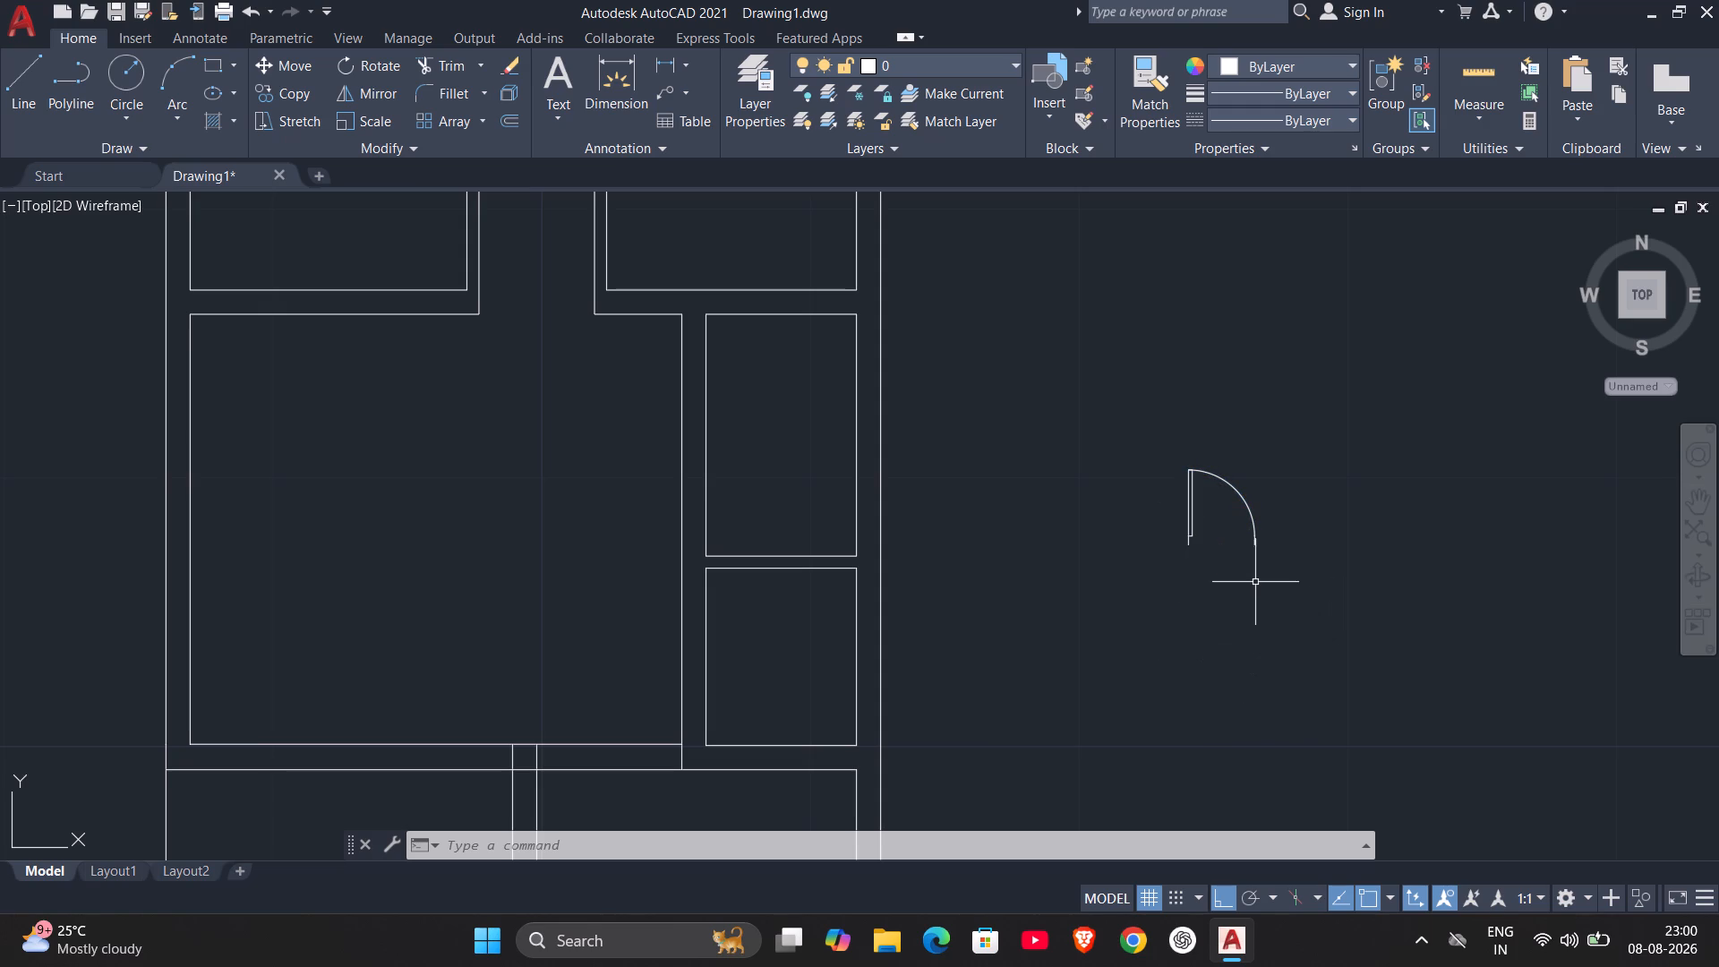
# Set the door block's object colour to Blue.
pyautogui.click(1191, 484)
pyautogui.click(1286, 64)
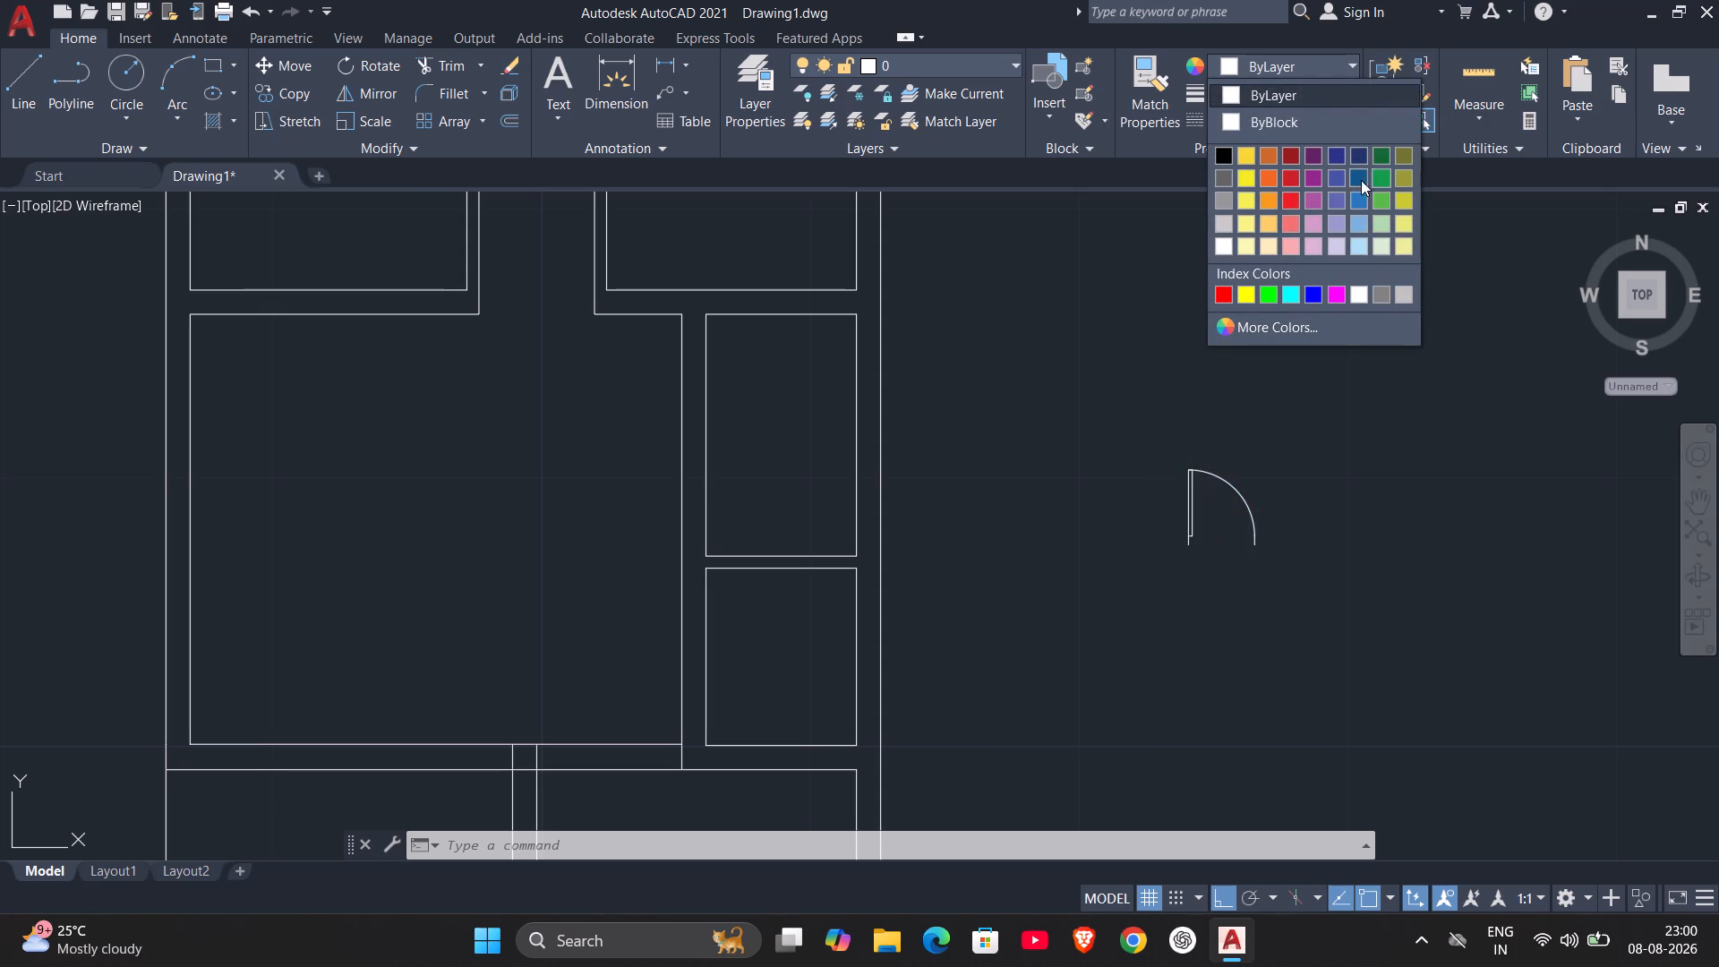
pyautogui.click(1312, 292)
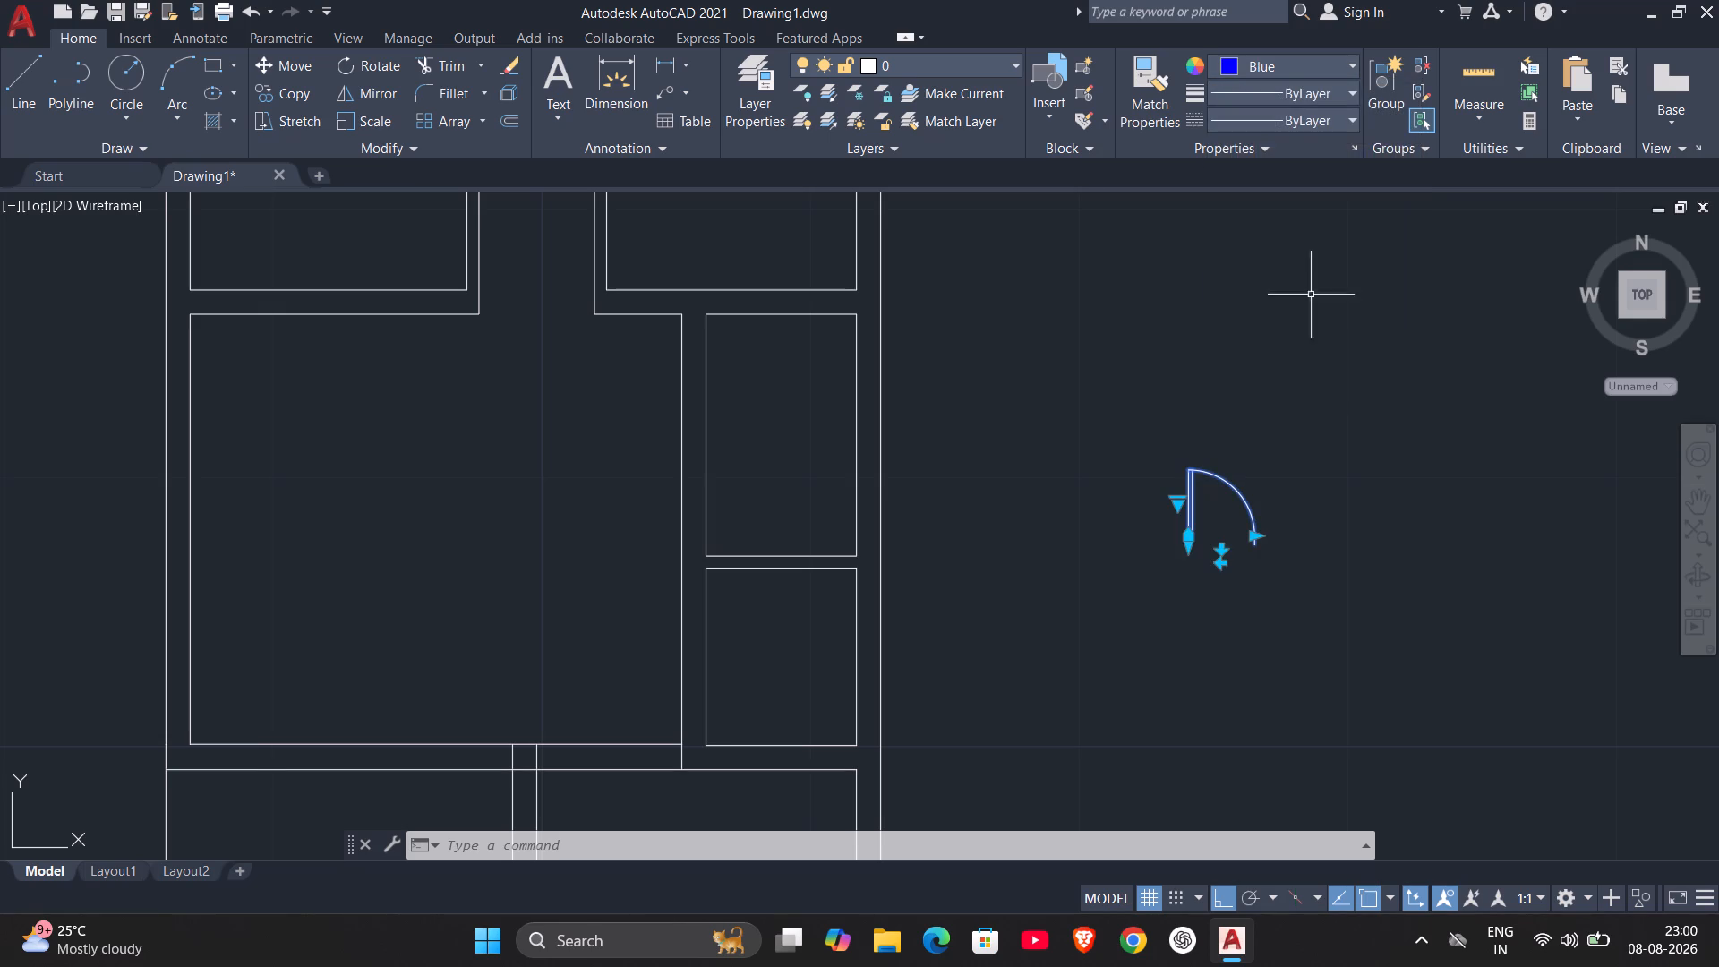
pyautogui.press('Escape')
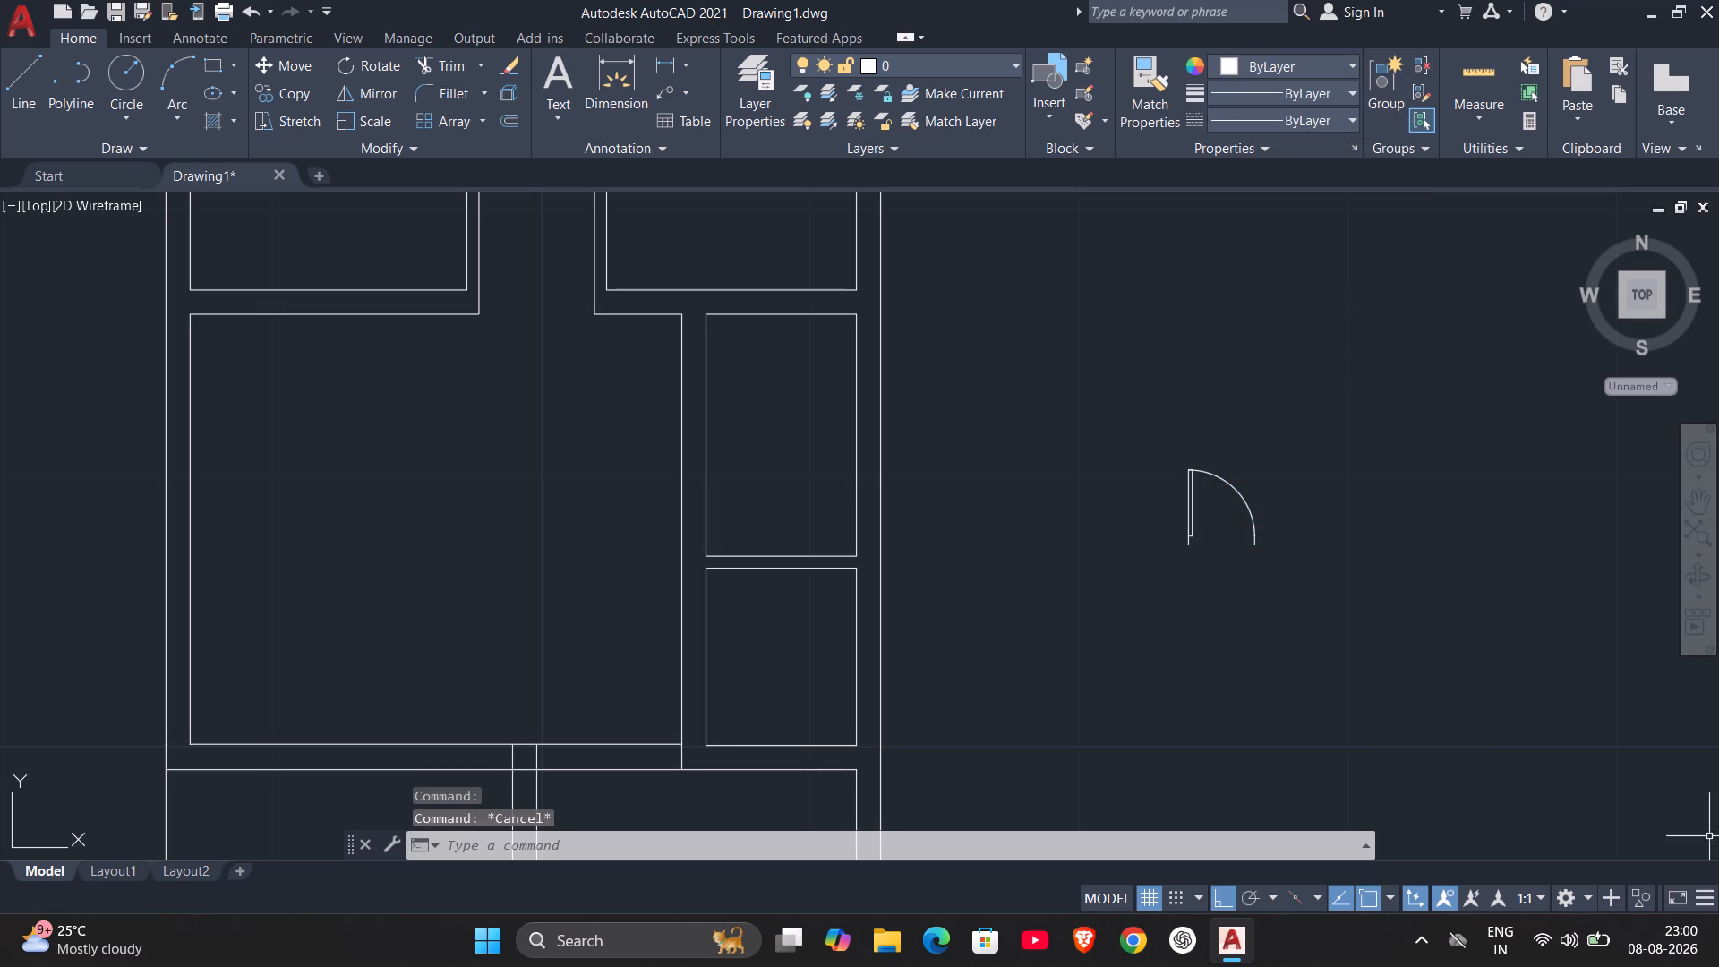
pyautogui.click(1187, 493)
pyautogui.click(1274, 55)
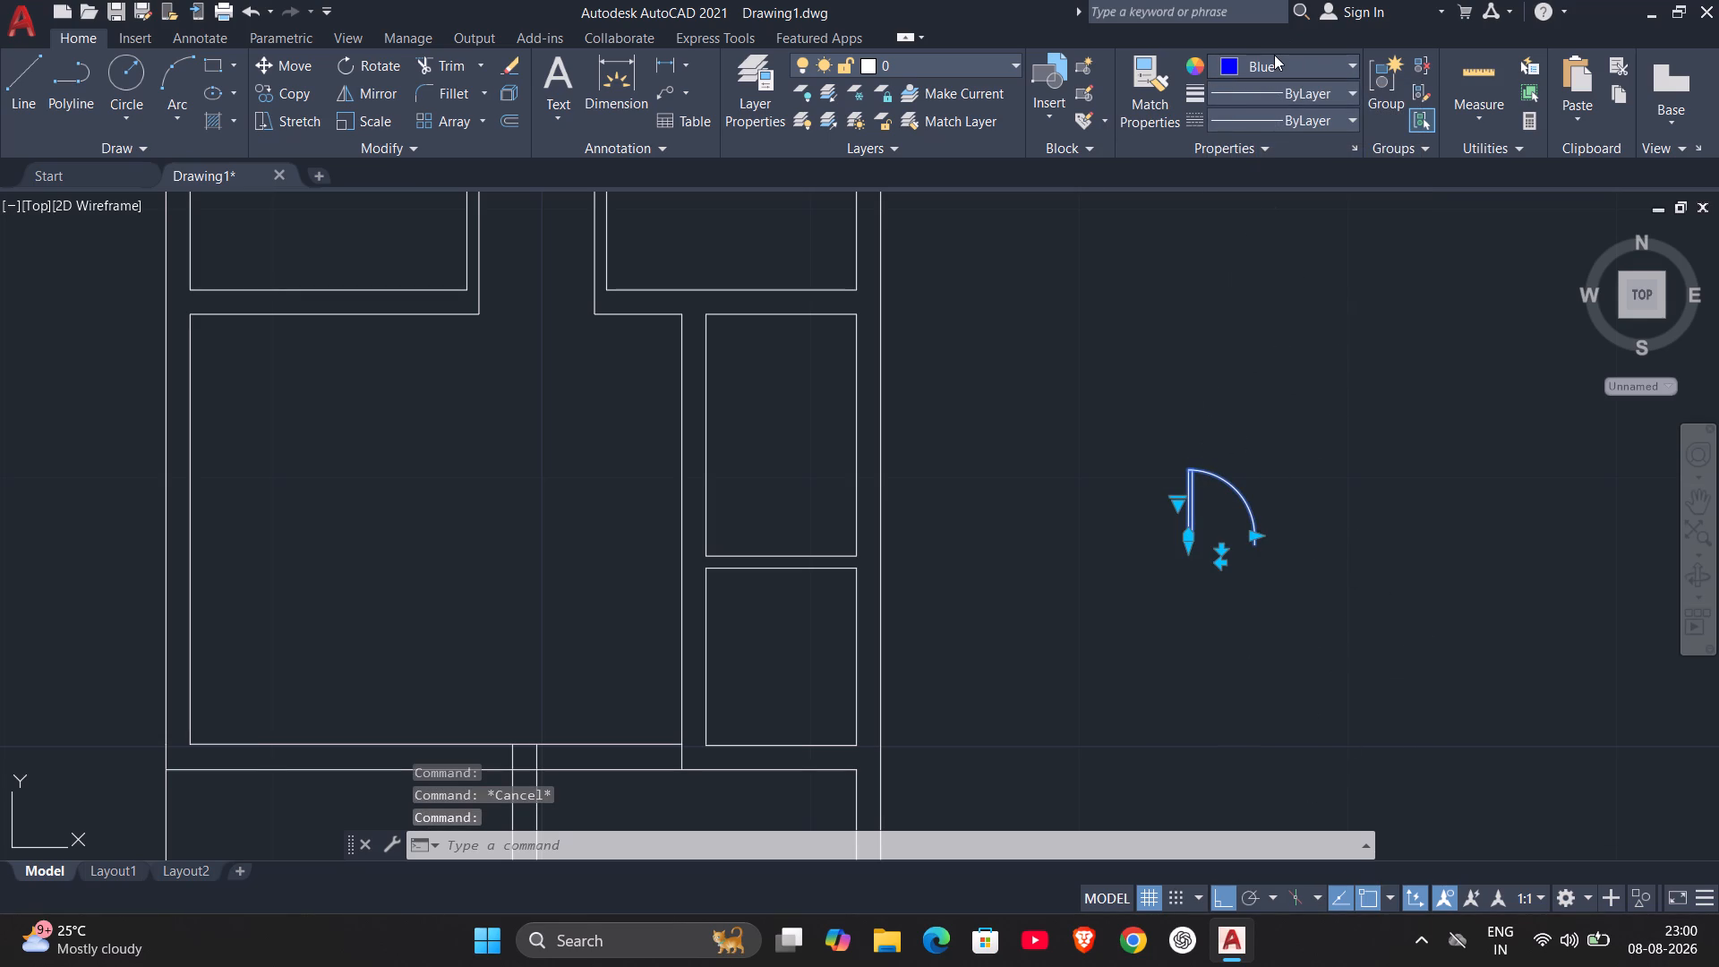
pyautogui.click(1308, 287)
pyautogui.click(1191, 484)
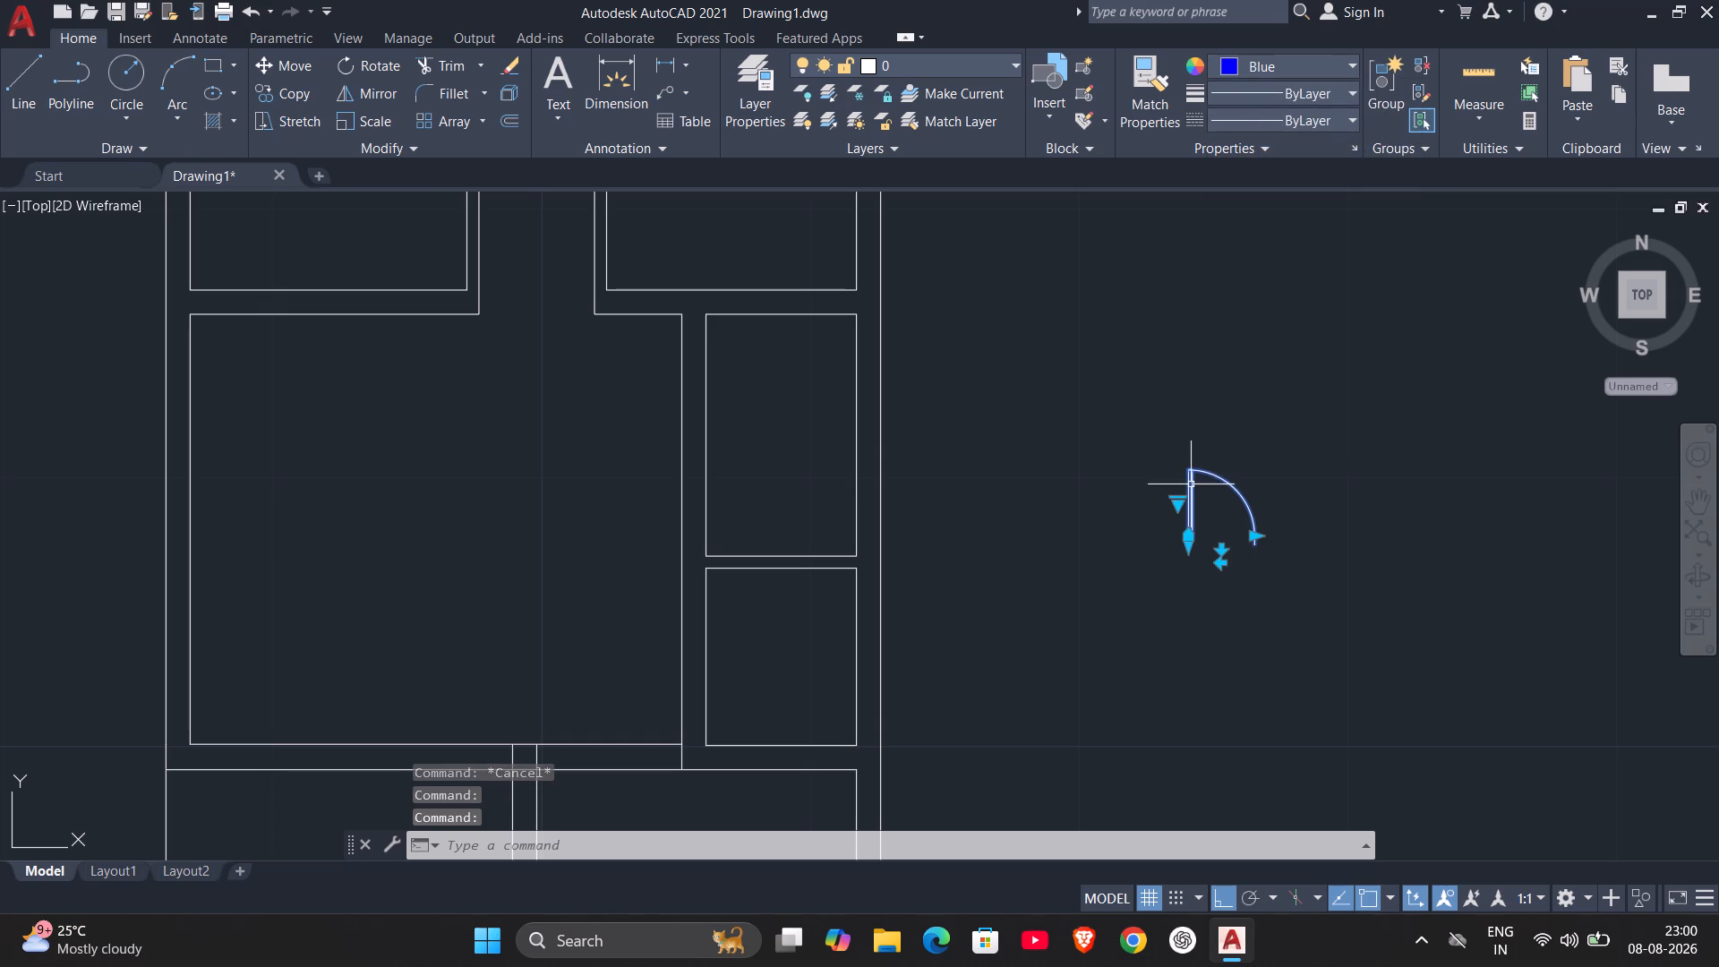
pyautogui.press('Escape')
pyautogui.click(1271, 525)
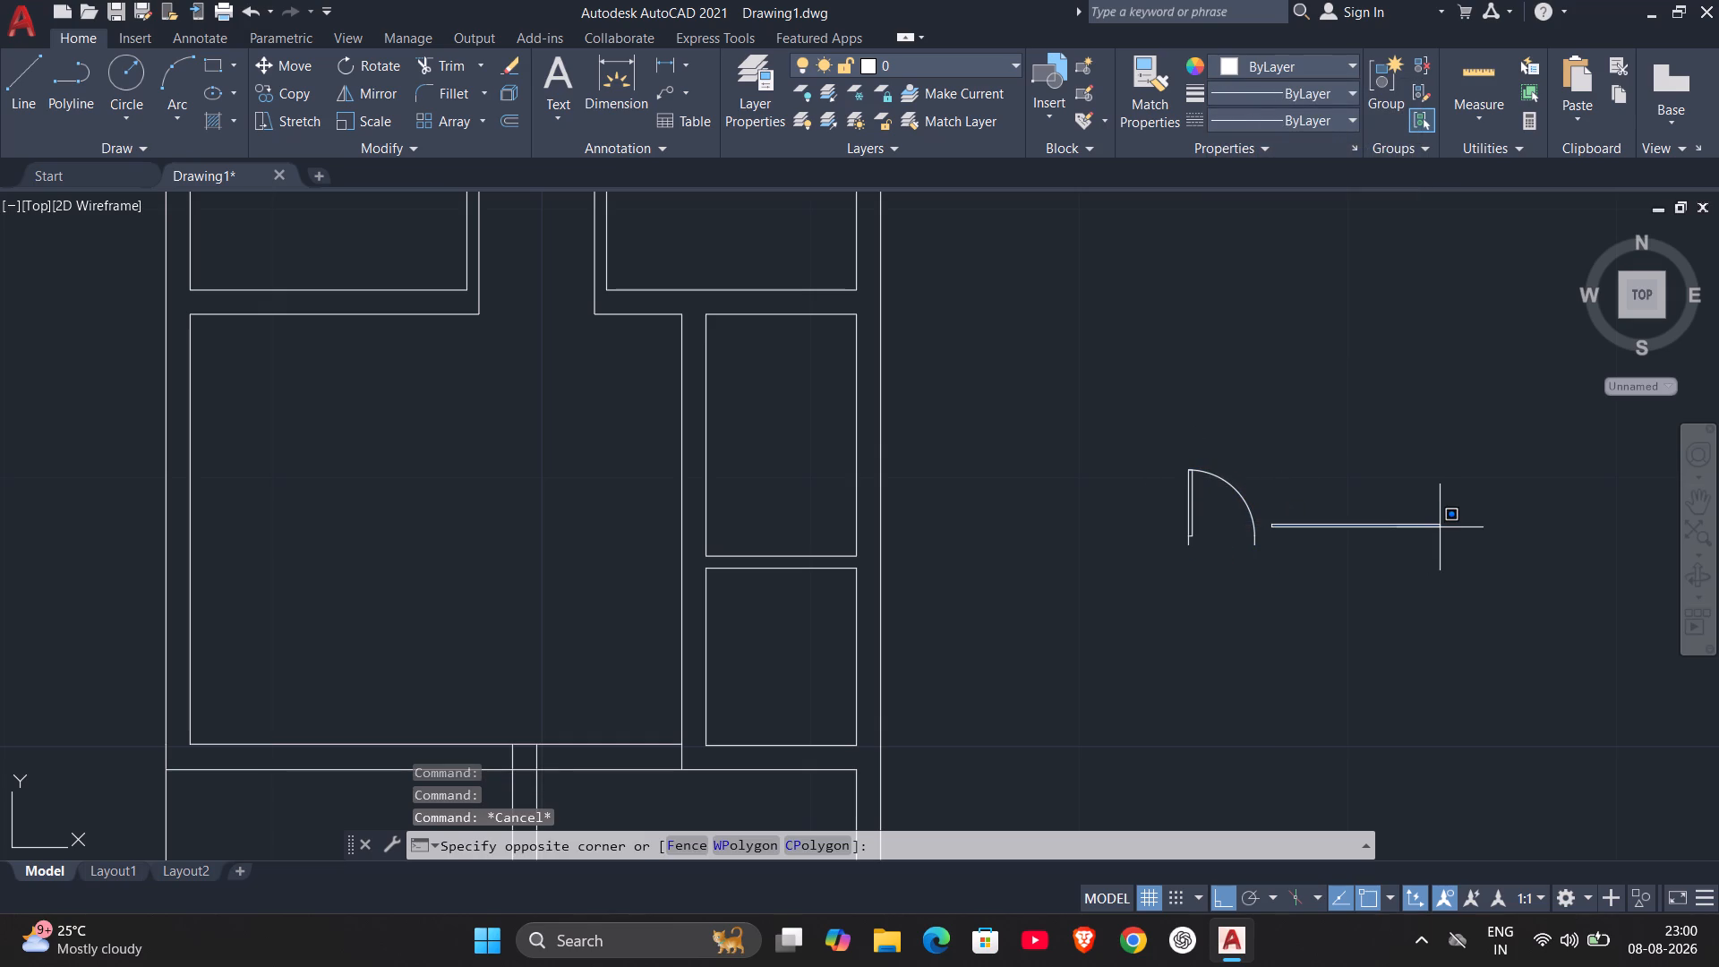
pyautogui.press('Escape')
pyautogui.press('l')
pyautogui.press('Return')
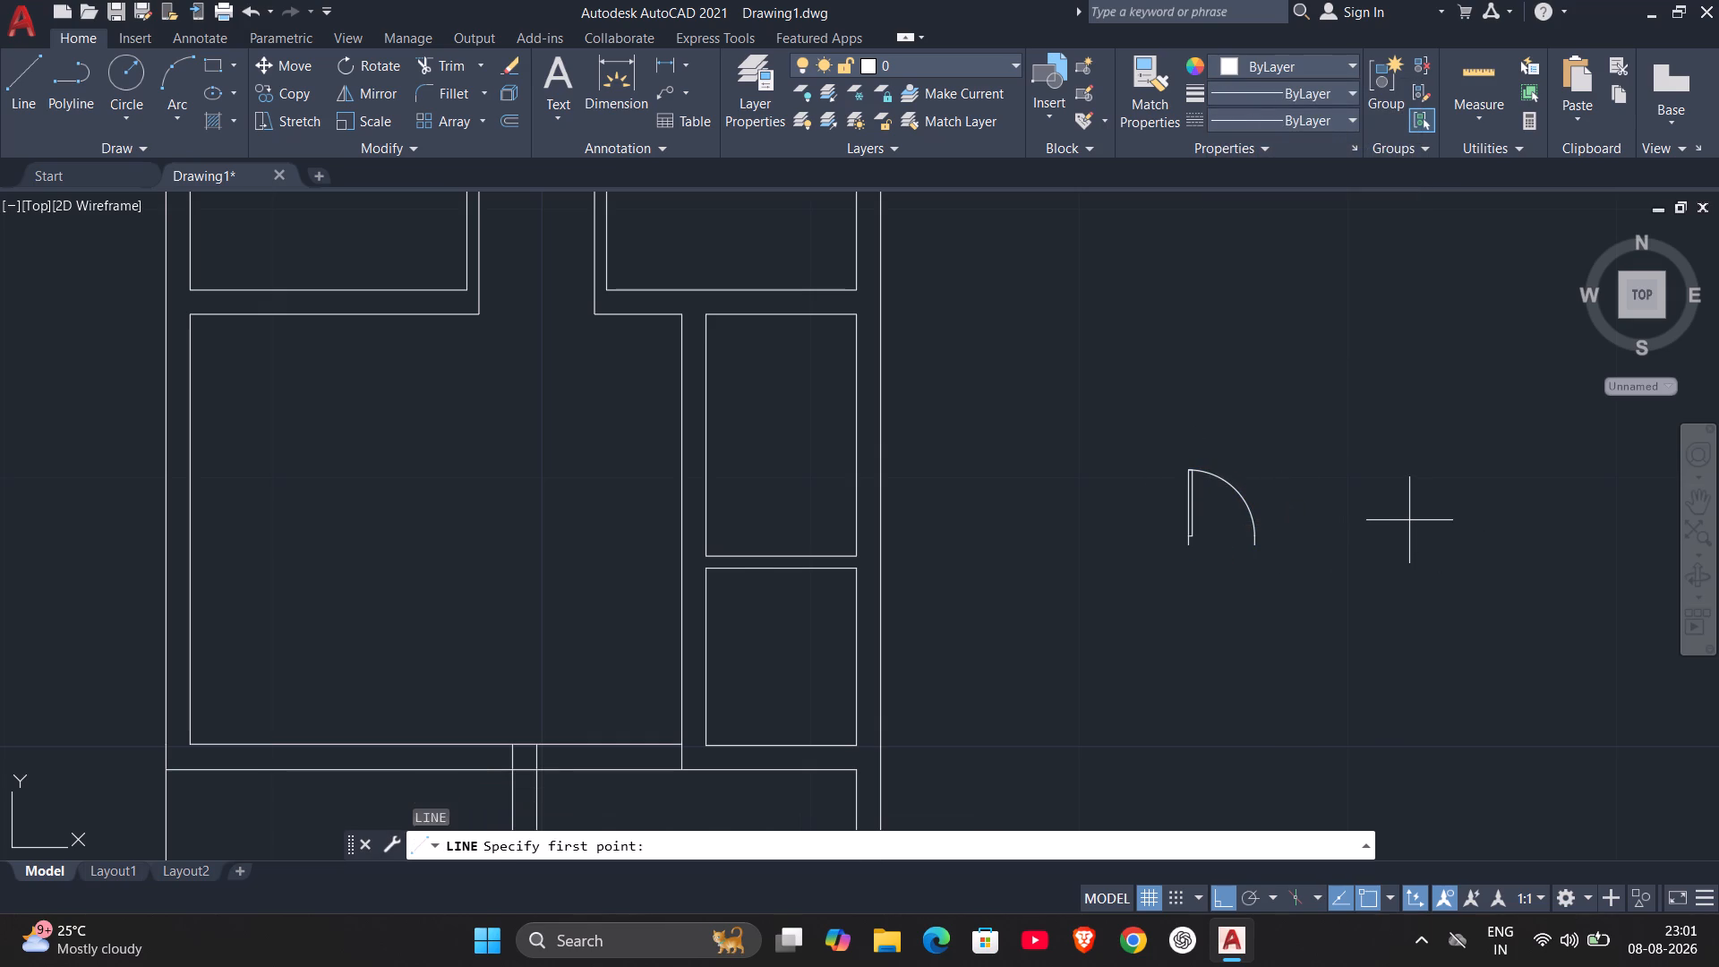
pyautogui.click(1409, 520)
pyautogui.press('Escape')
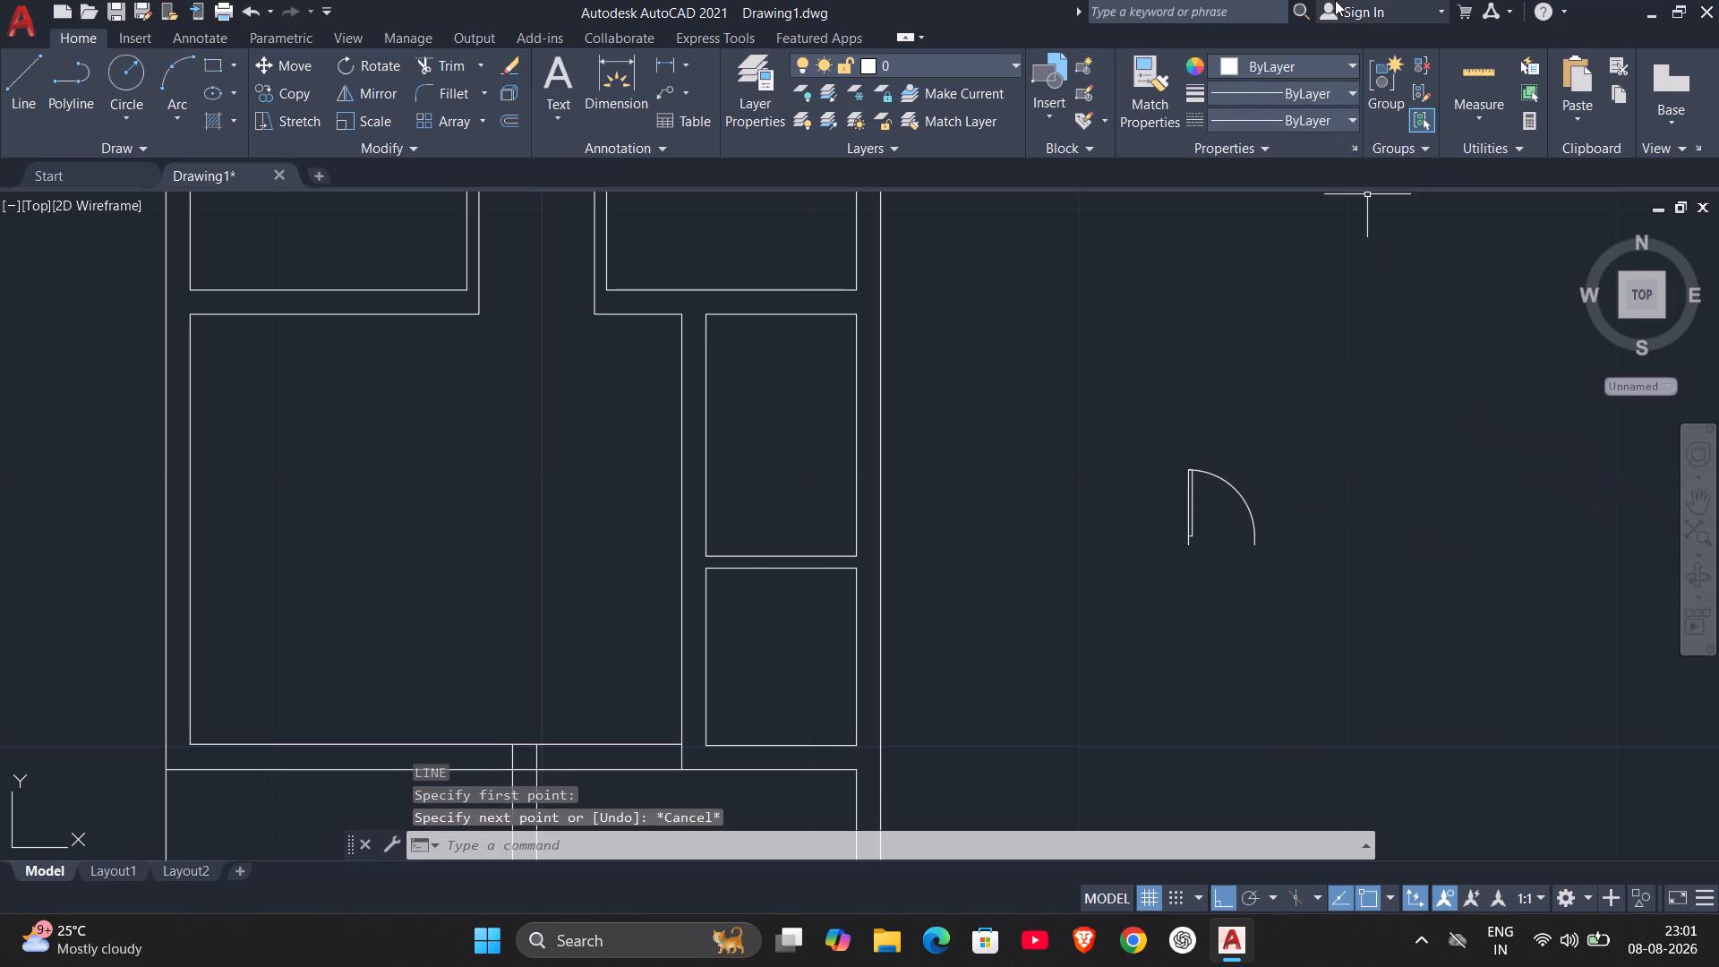
# Set the current drawing colour for new objects to Blue.
pyautogui.click(1347, 63)
pyautogui.click(1311, 295)
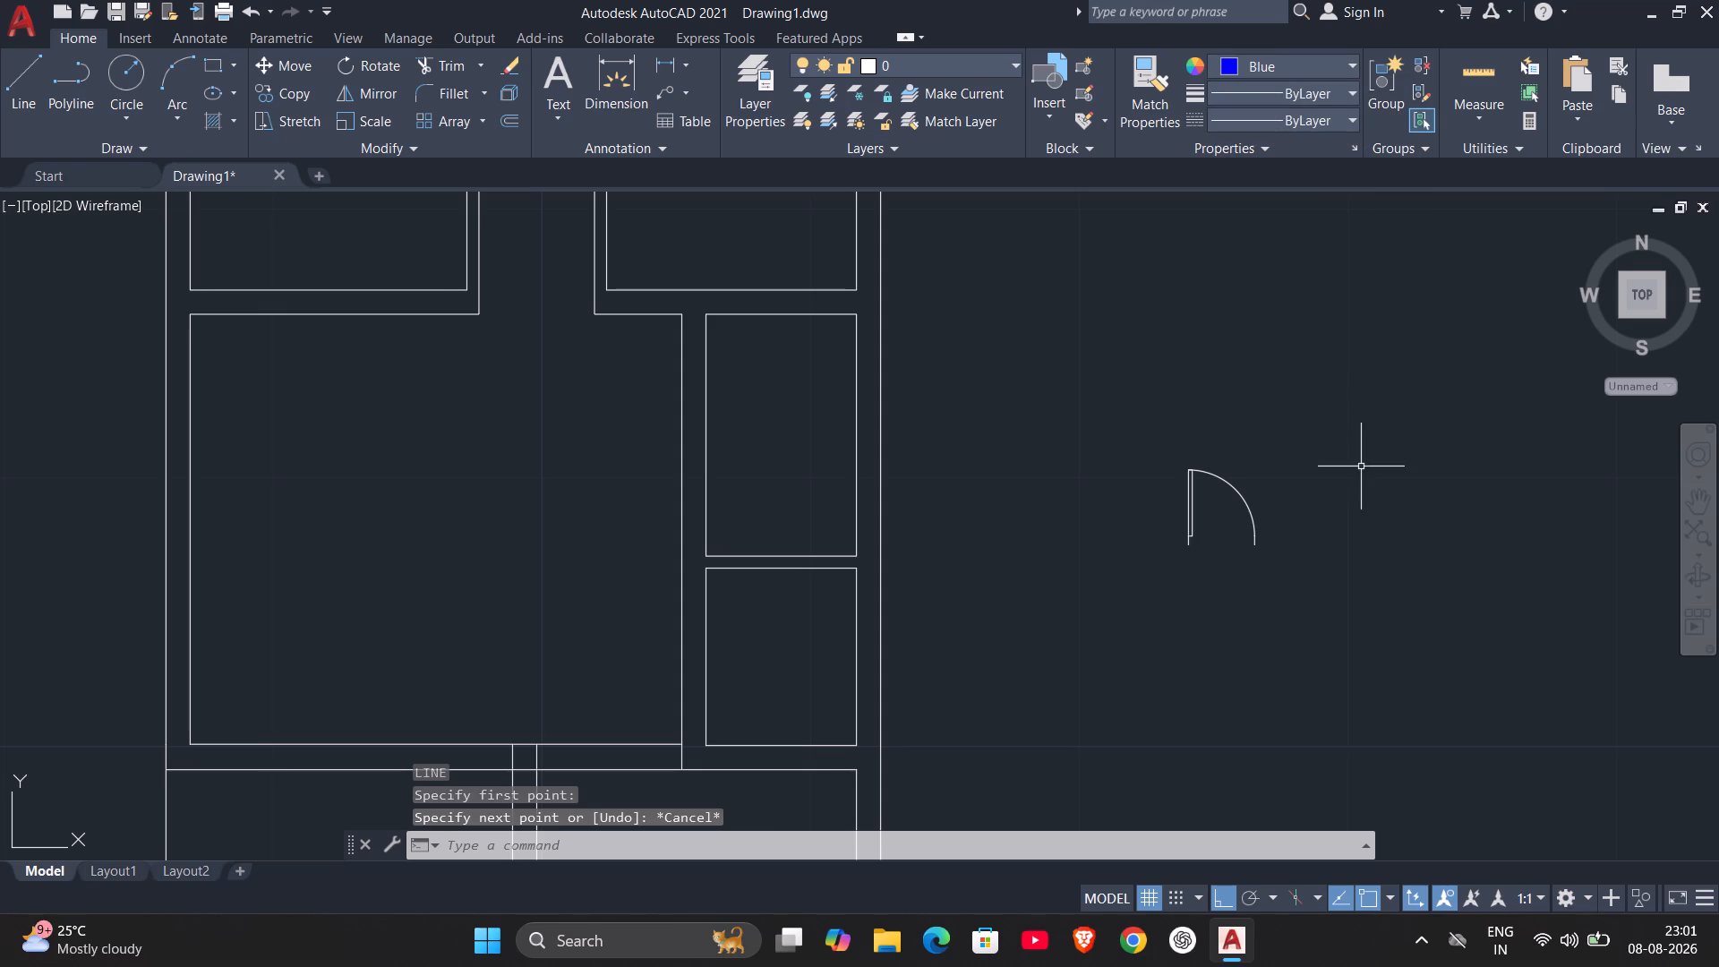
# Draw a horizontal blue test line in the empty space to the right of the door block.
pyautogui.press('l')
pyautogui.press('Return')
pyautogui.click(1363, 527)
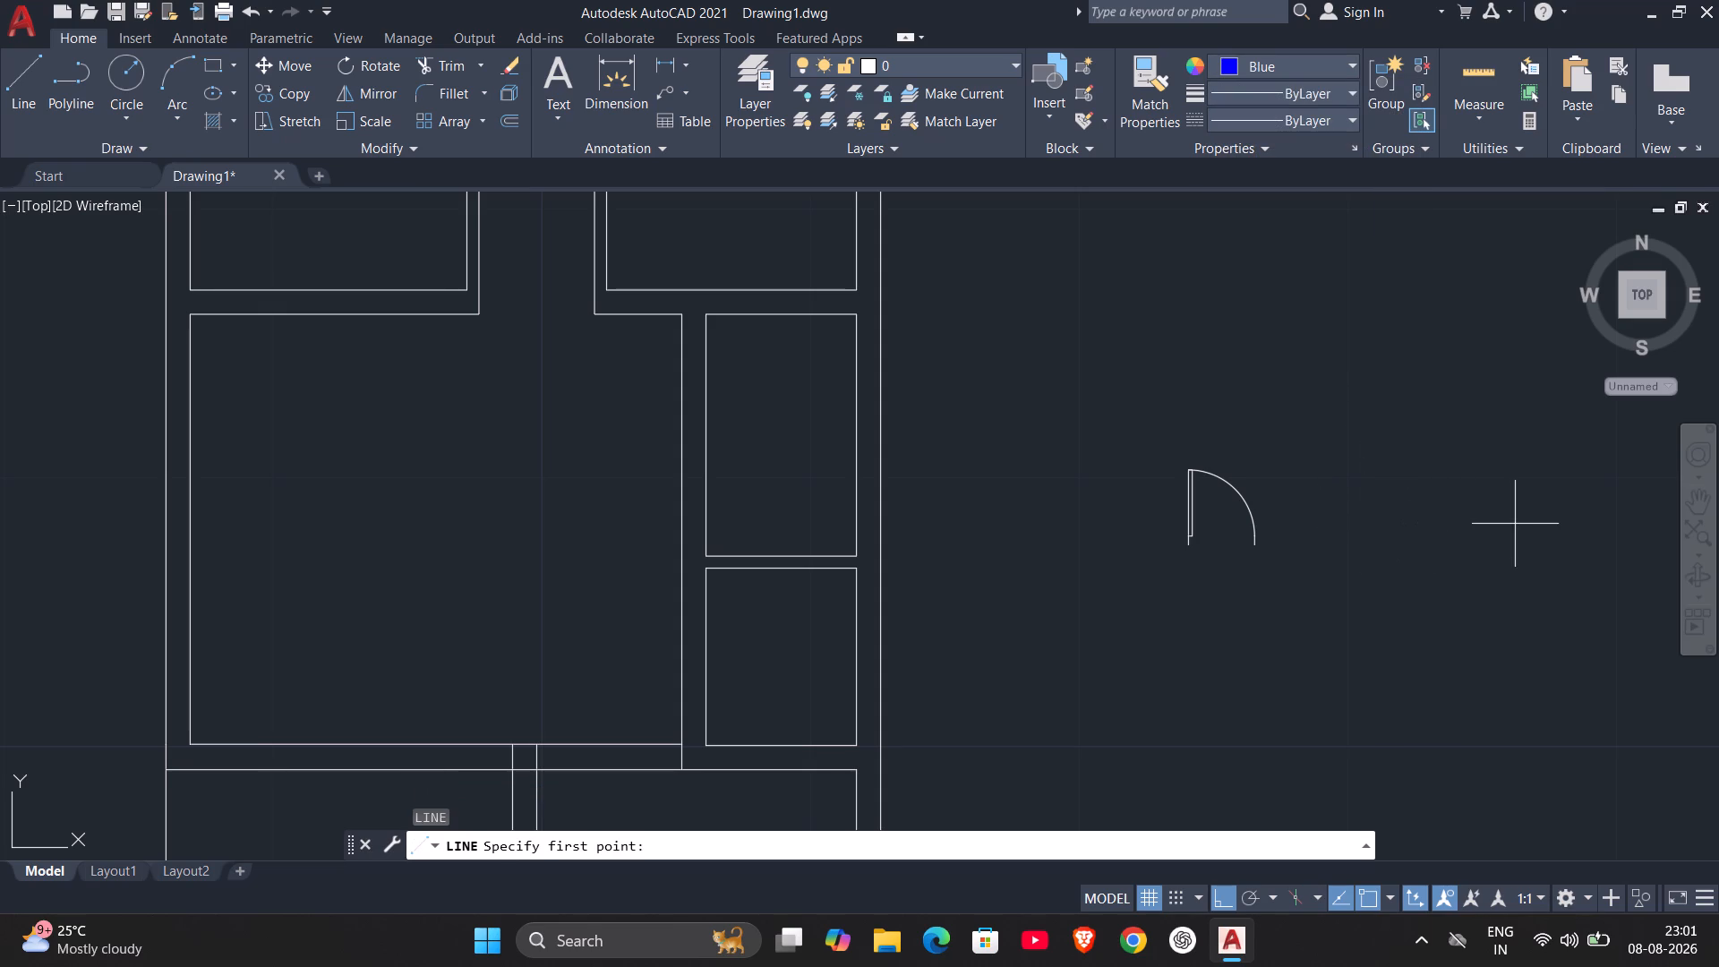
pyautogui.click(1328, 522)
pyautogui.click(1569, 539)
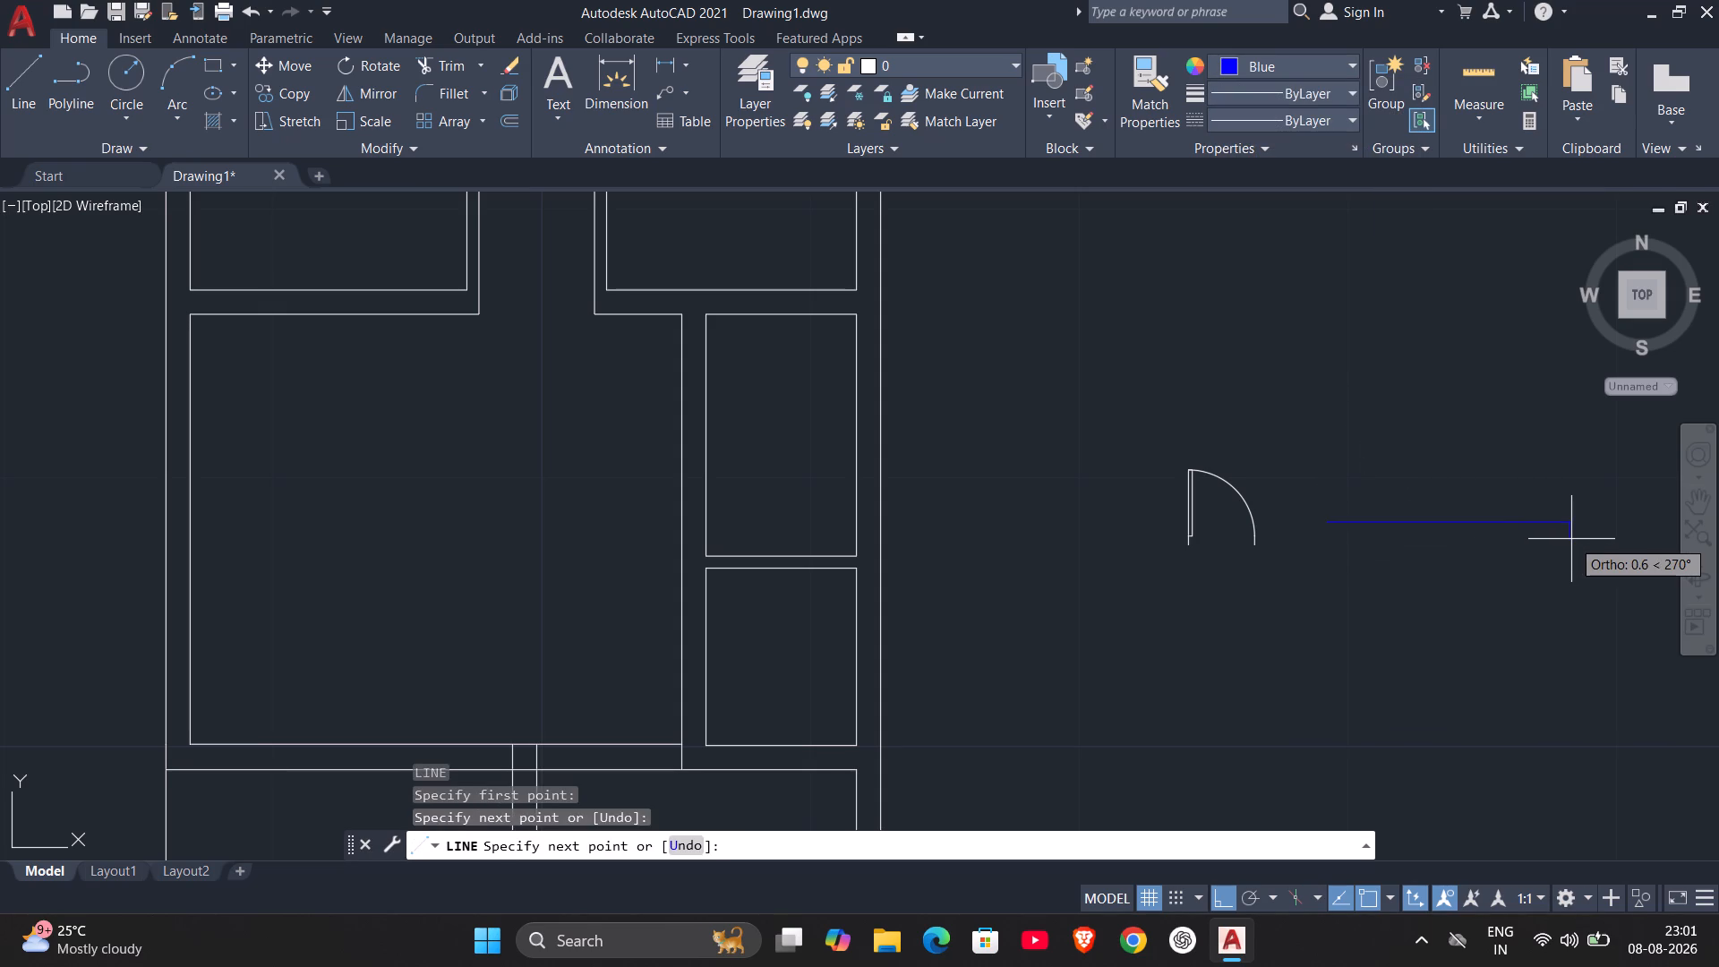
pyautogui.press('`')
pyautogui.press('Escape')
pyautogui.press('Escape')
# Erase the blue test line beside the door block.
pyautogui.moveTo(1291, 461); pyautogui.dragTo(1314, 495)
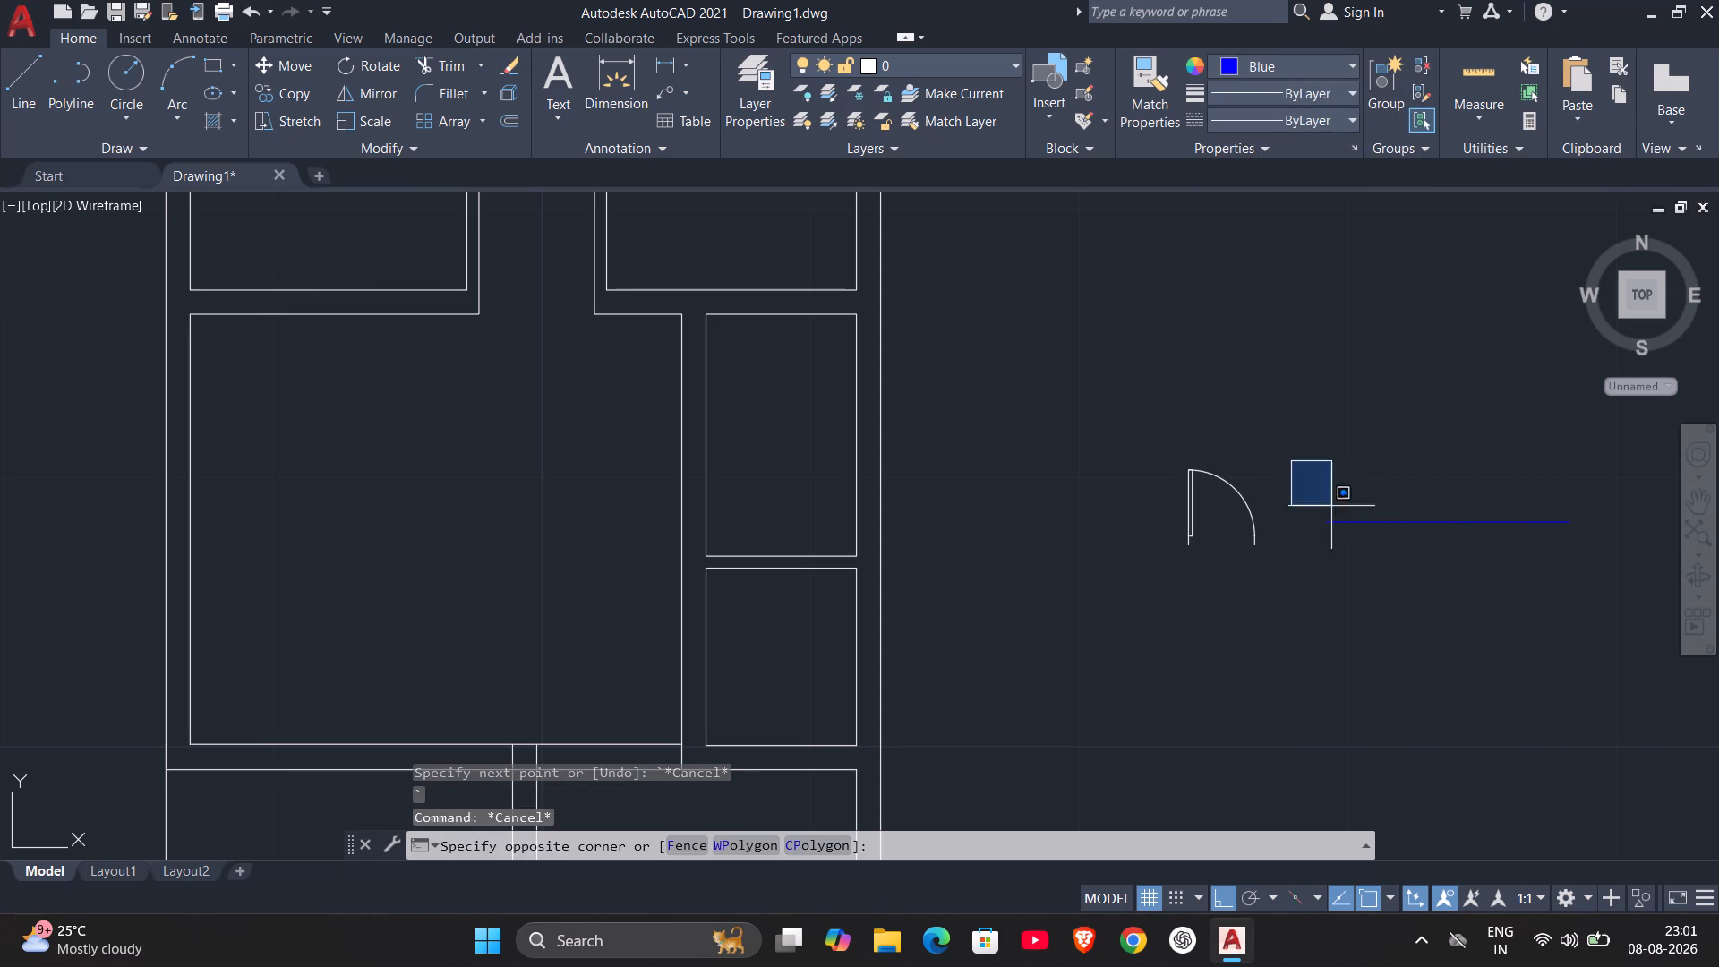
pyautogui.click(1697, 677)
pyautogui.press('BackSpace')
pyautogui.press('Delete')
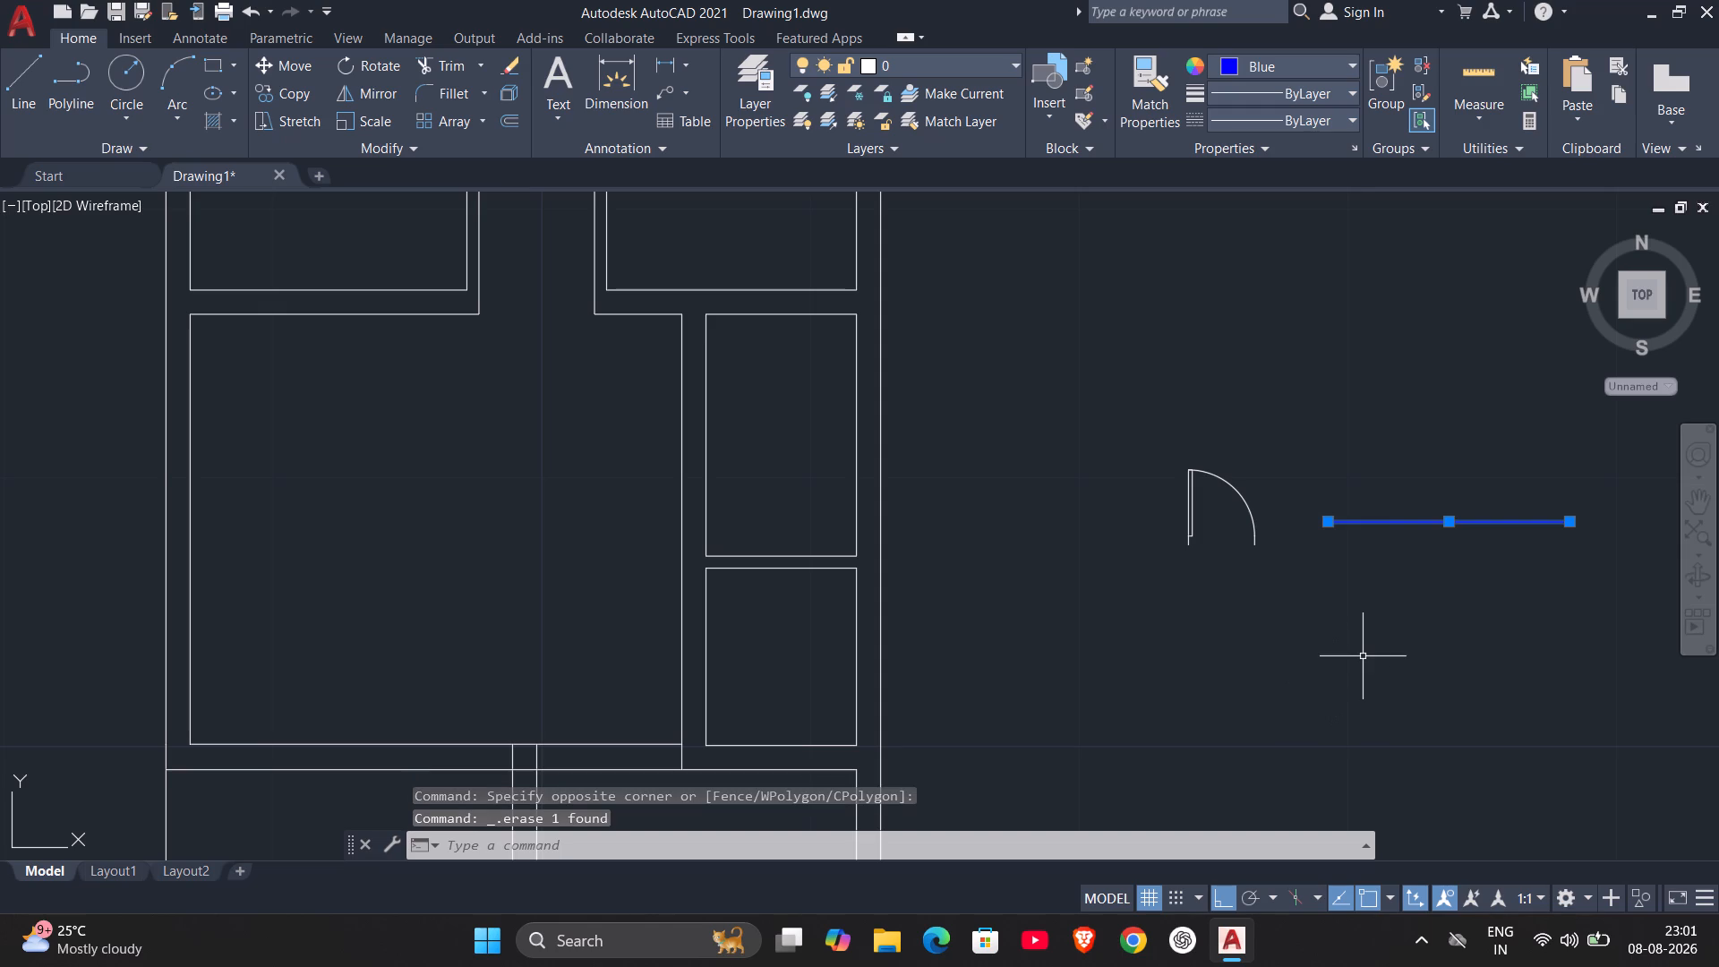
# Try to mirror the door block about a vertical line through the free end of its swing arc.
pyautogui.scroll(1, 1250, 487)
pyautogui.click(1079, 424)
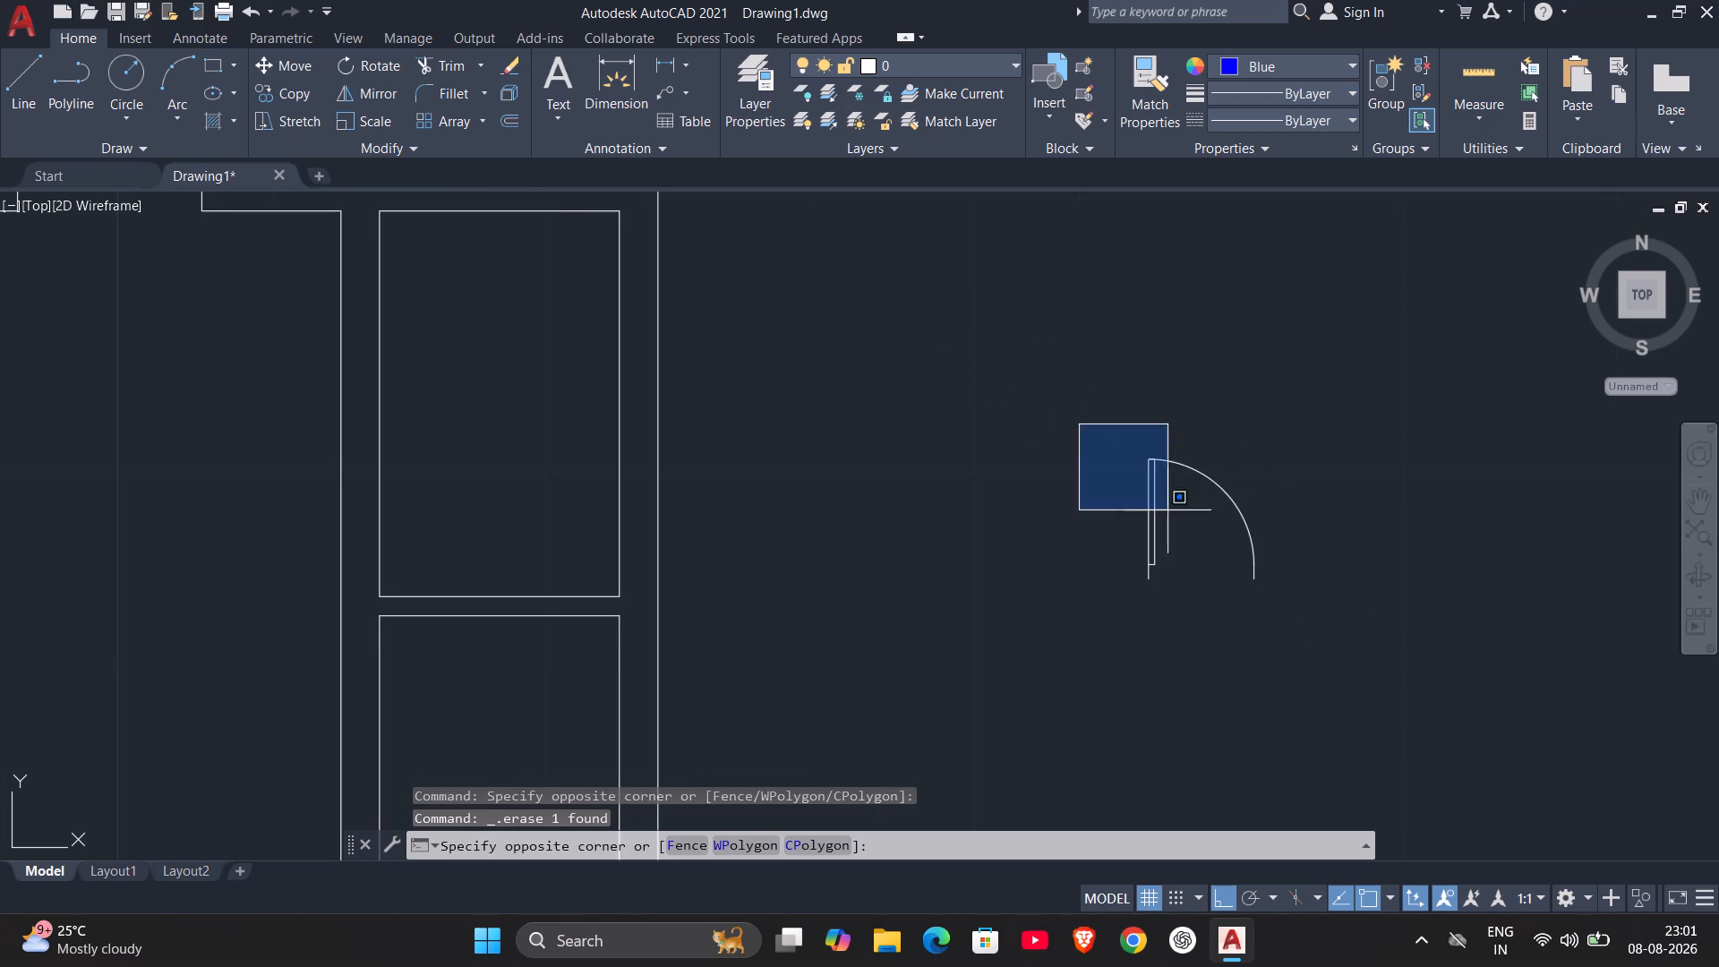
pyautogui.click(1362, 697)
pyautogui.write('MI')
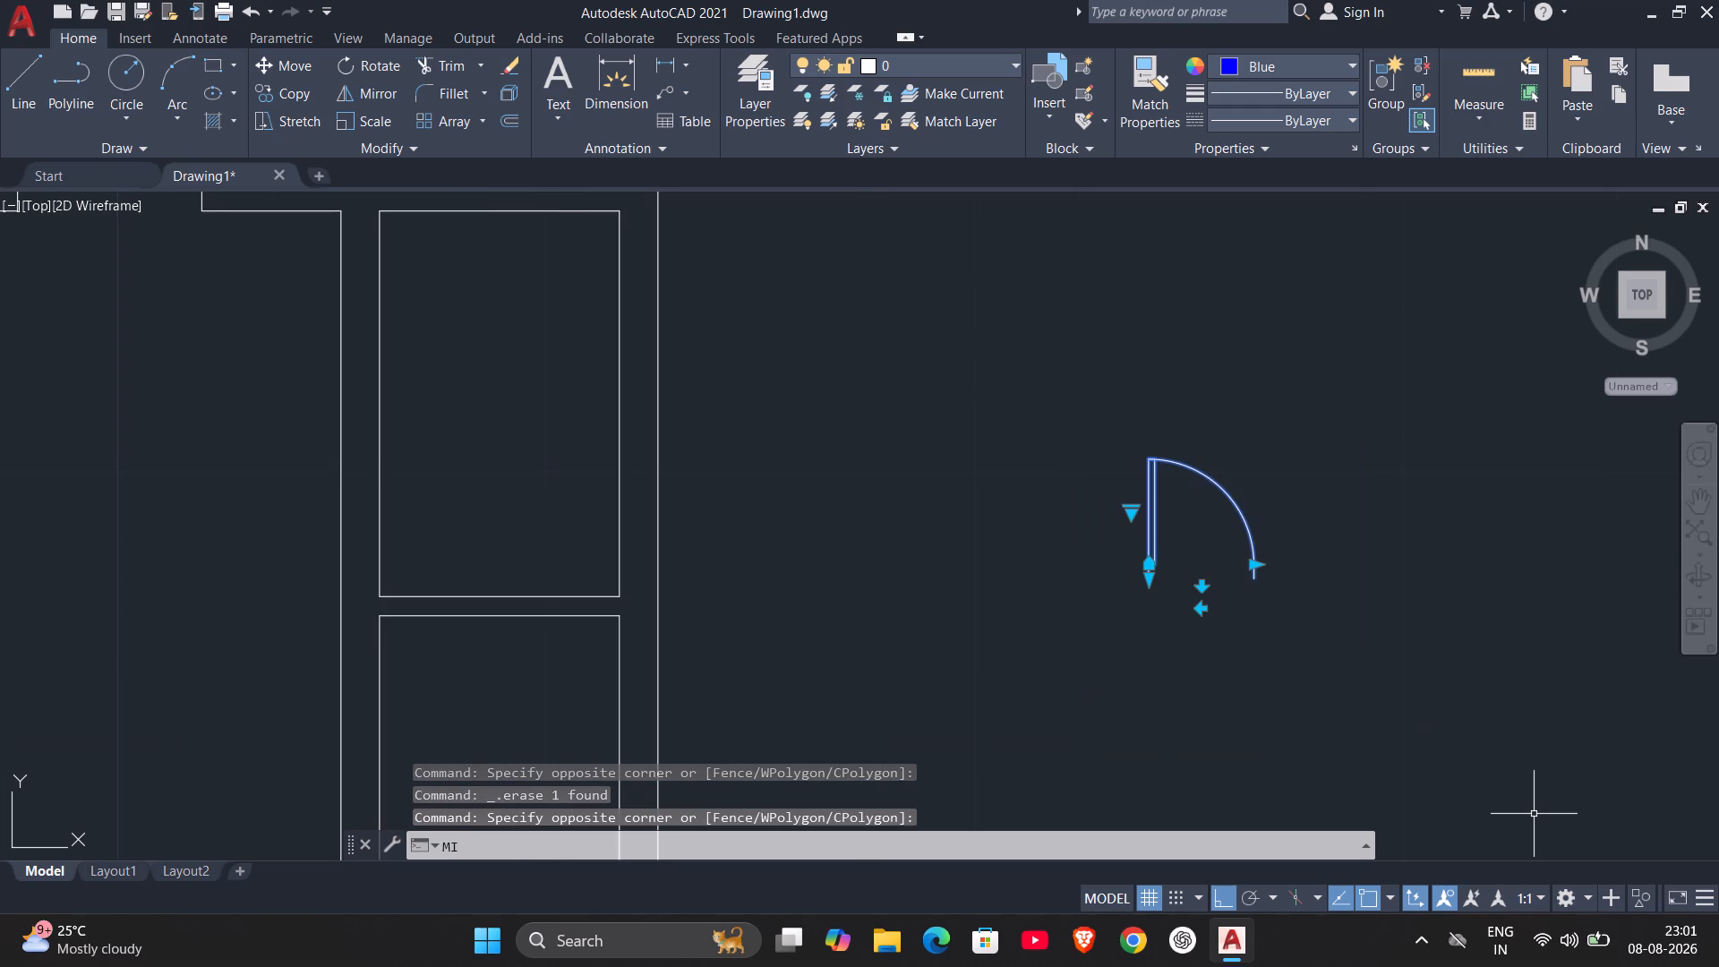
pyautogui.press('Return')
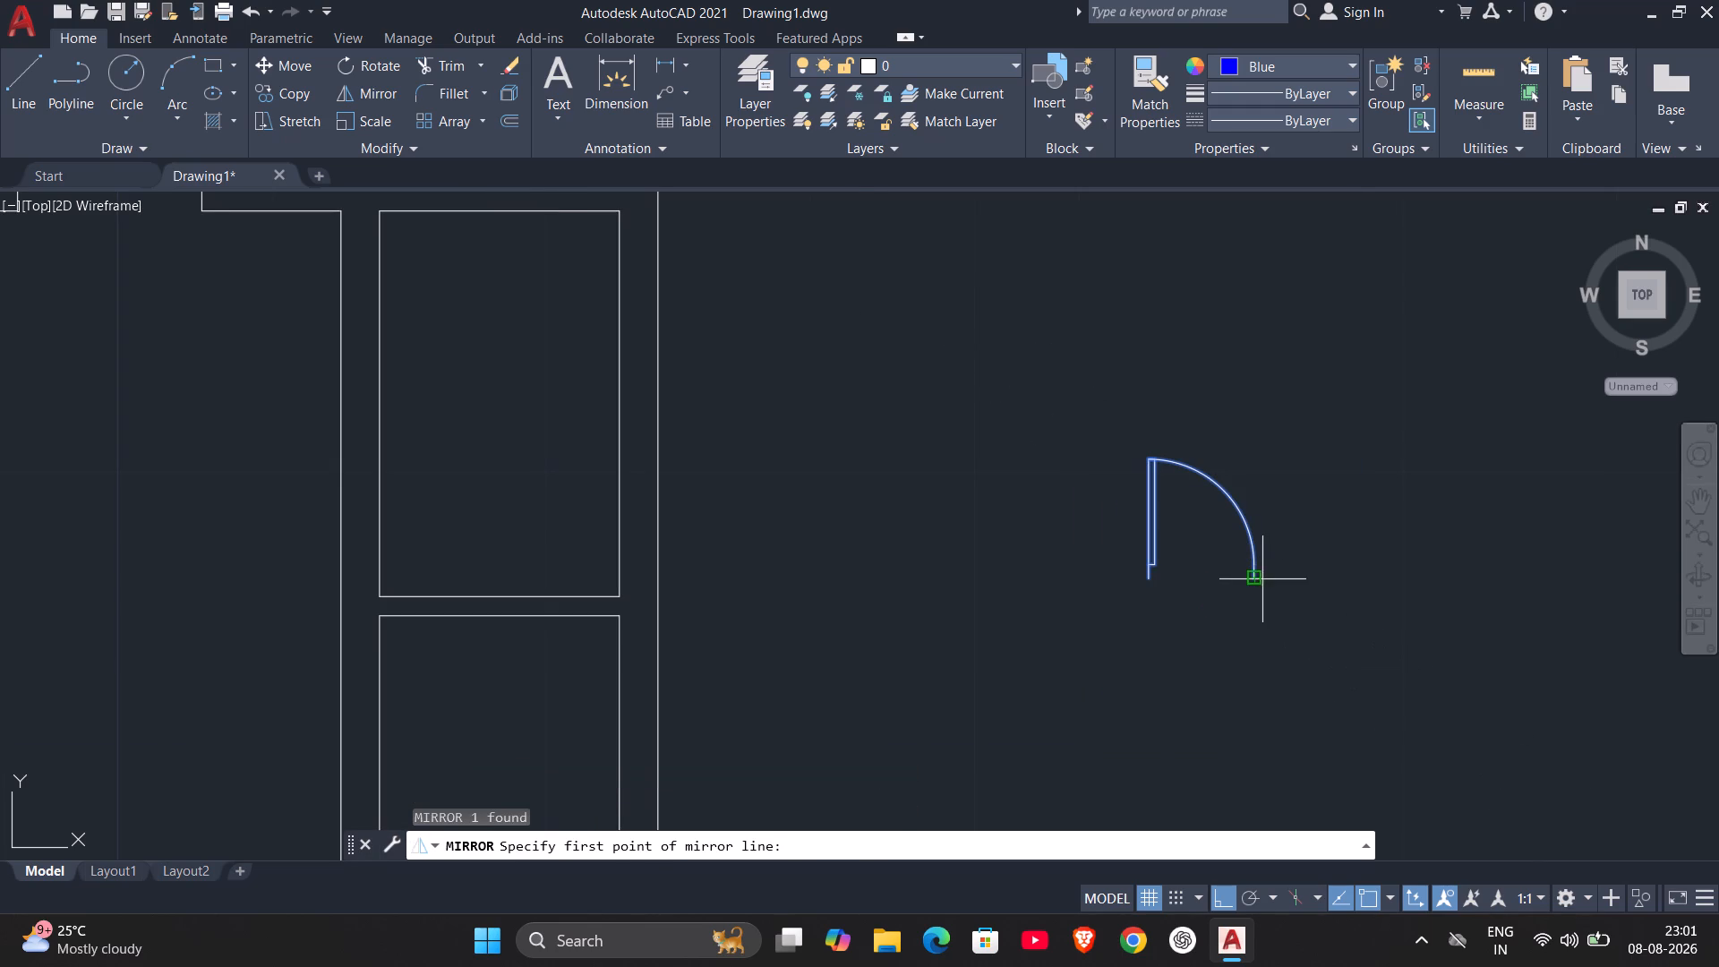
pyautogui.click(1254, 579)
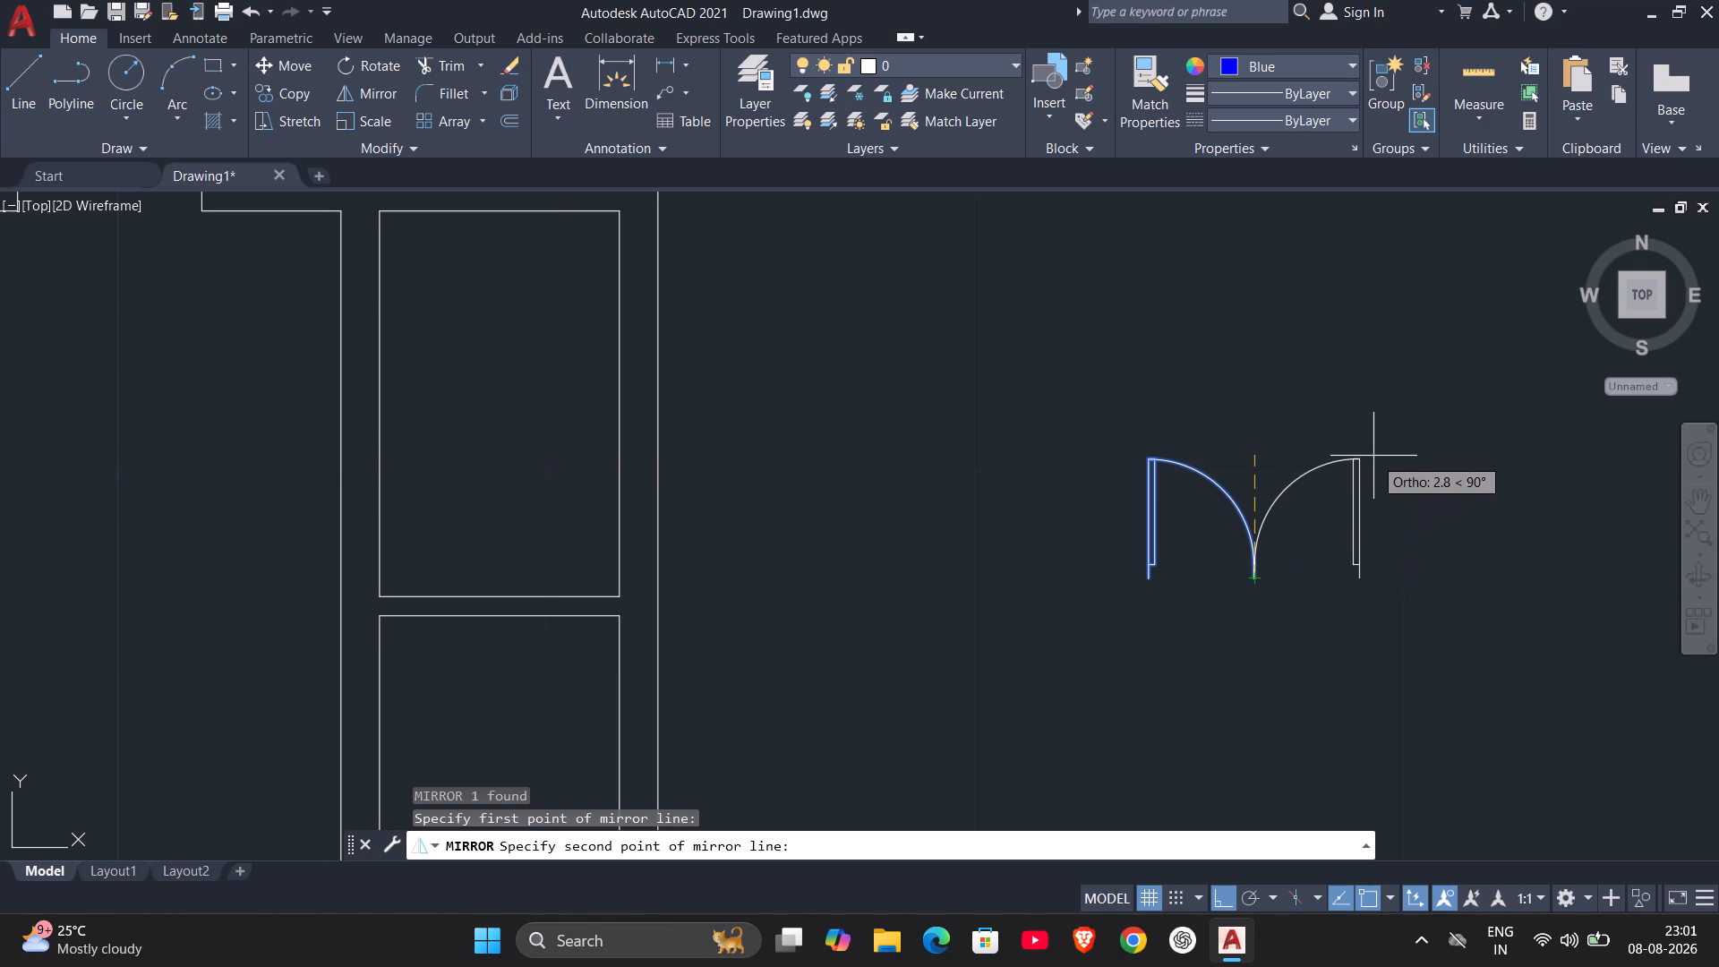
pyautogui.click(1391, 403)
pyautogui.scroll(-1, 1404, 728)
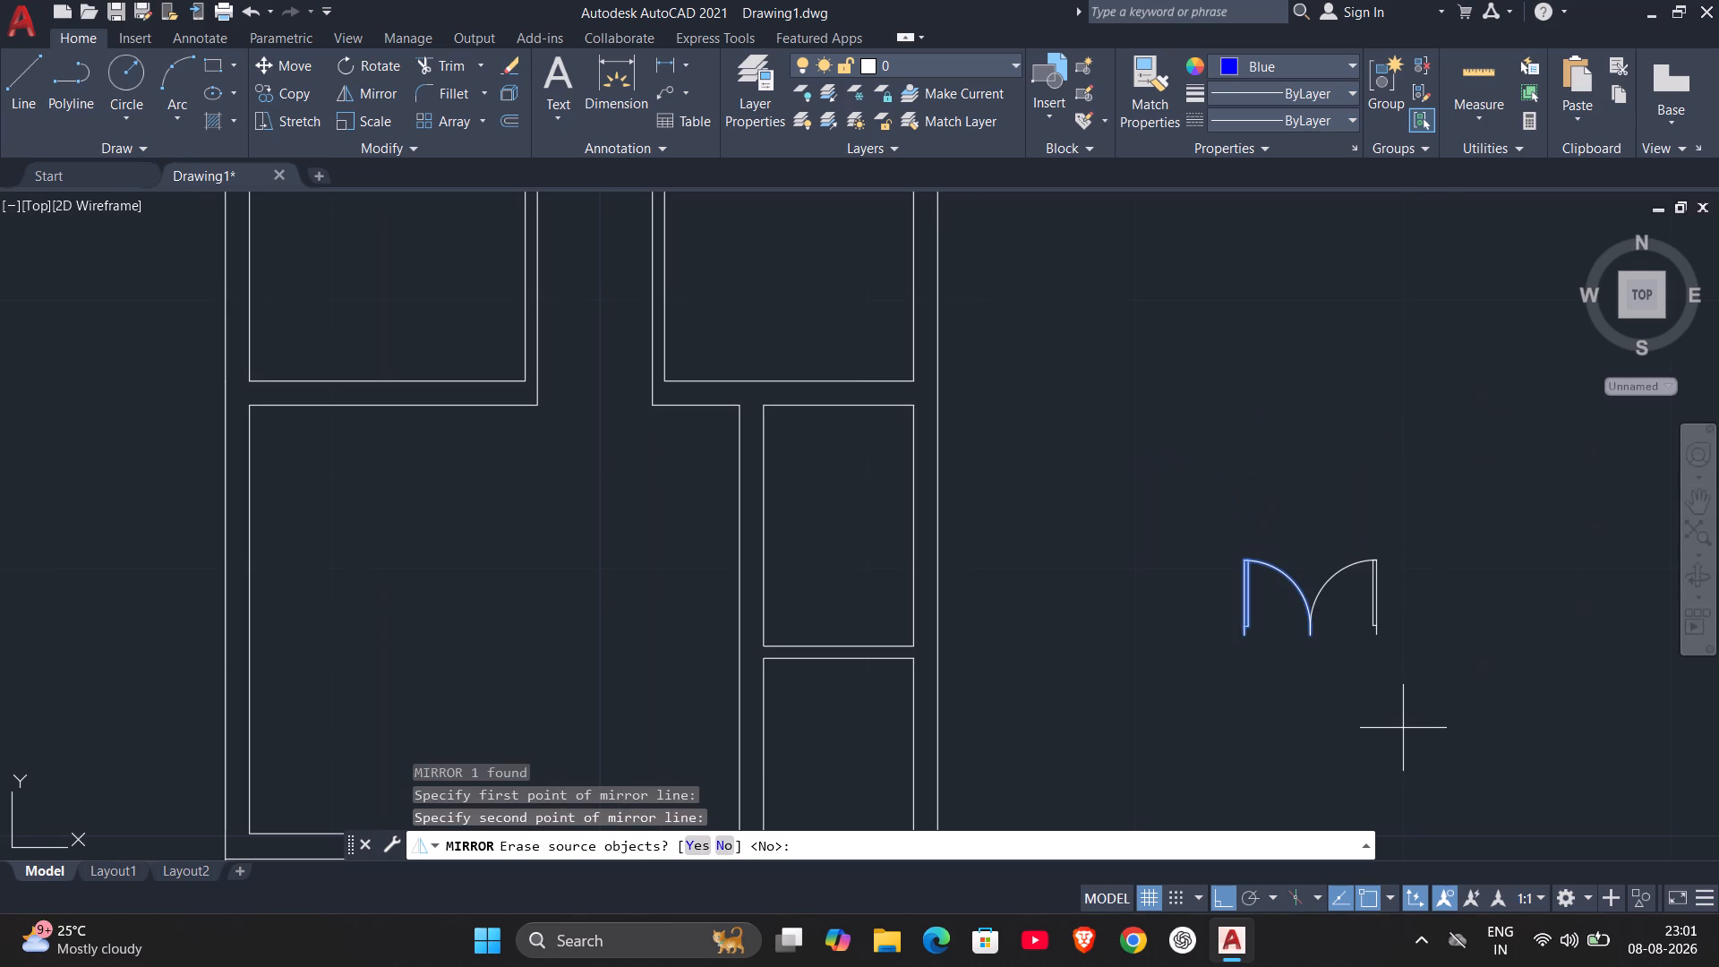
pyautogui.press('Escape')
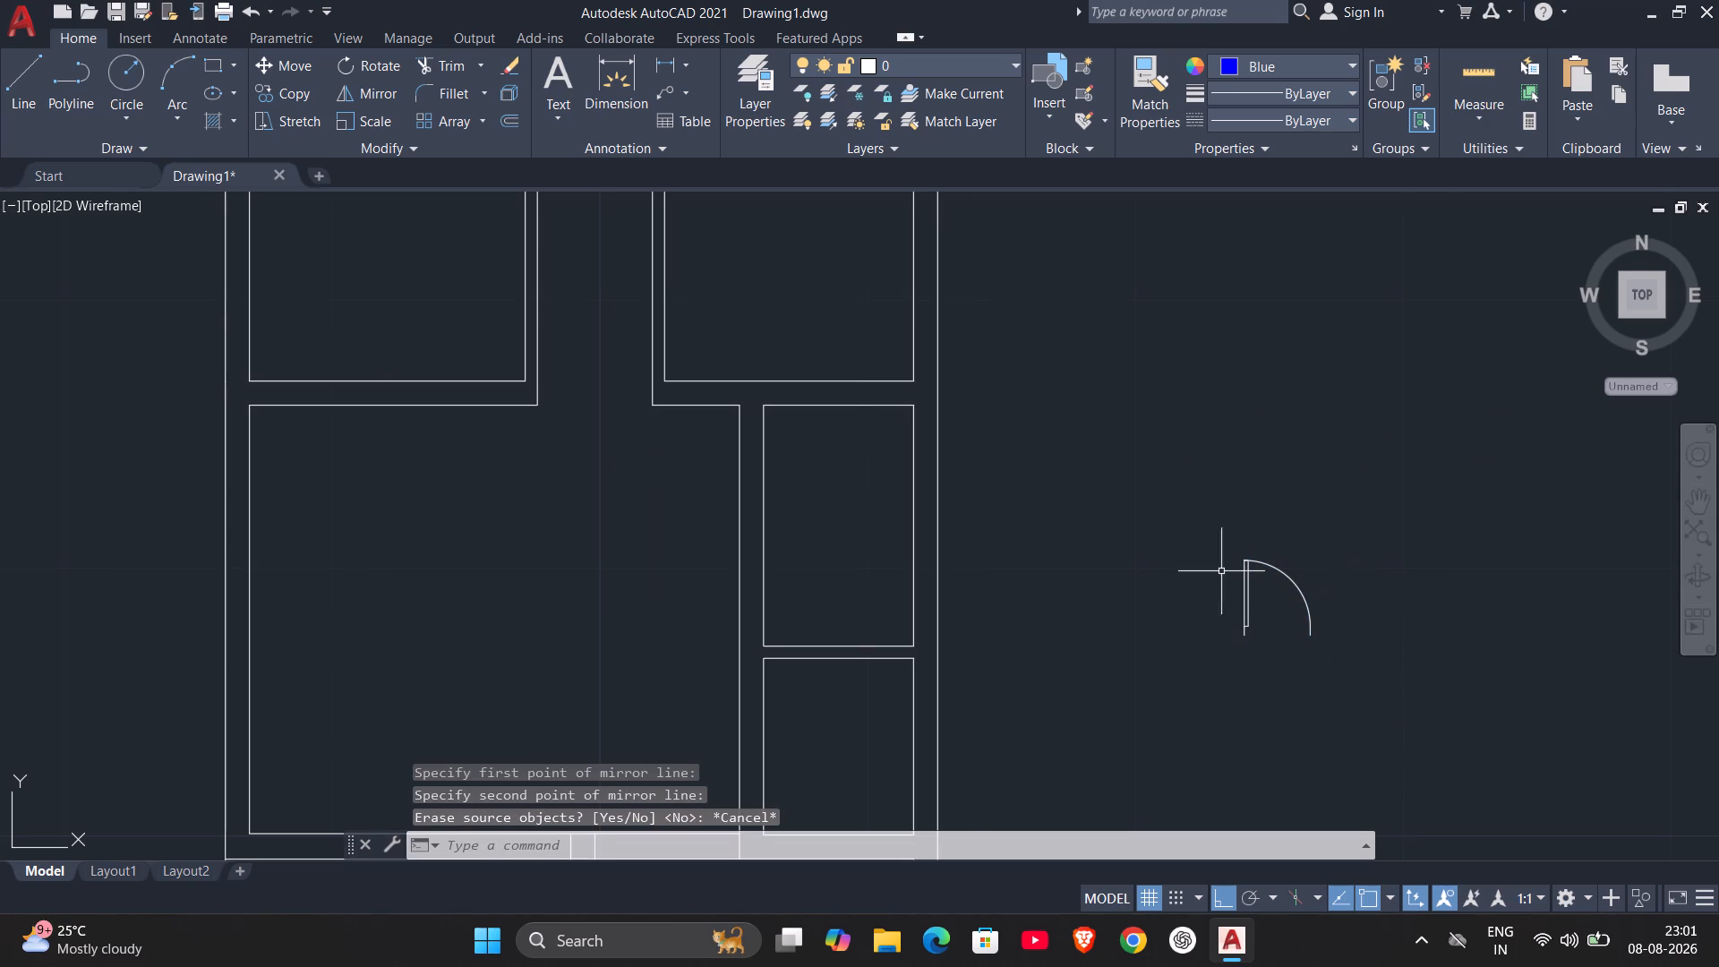
# Mirror the door block about a vertical line through the lower end of its swing arc, keeping the original, to form a double door.
pyautogui.click(1178, 517)
pyautogui.click(1391, 715)
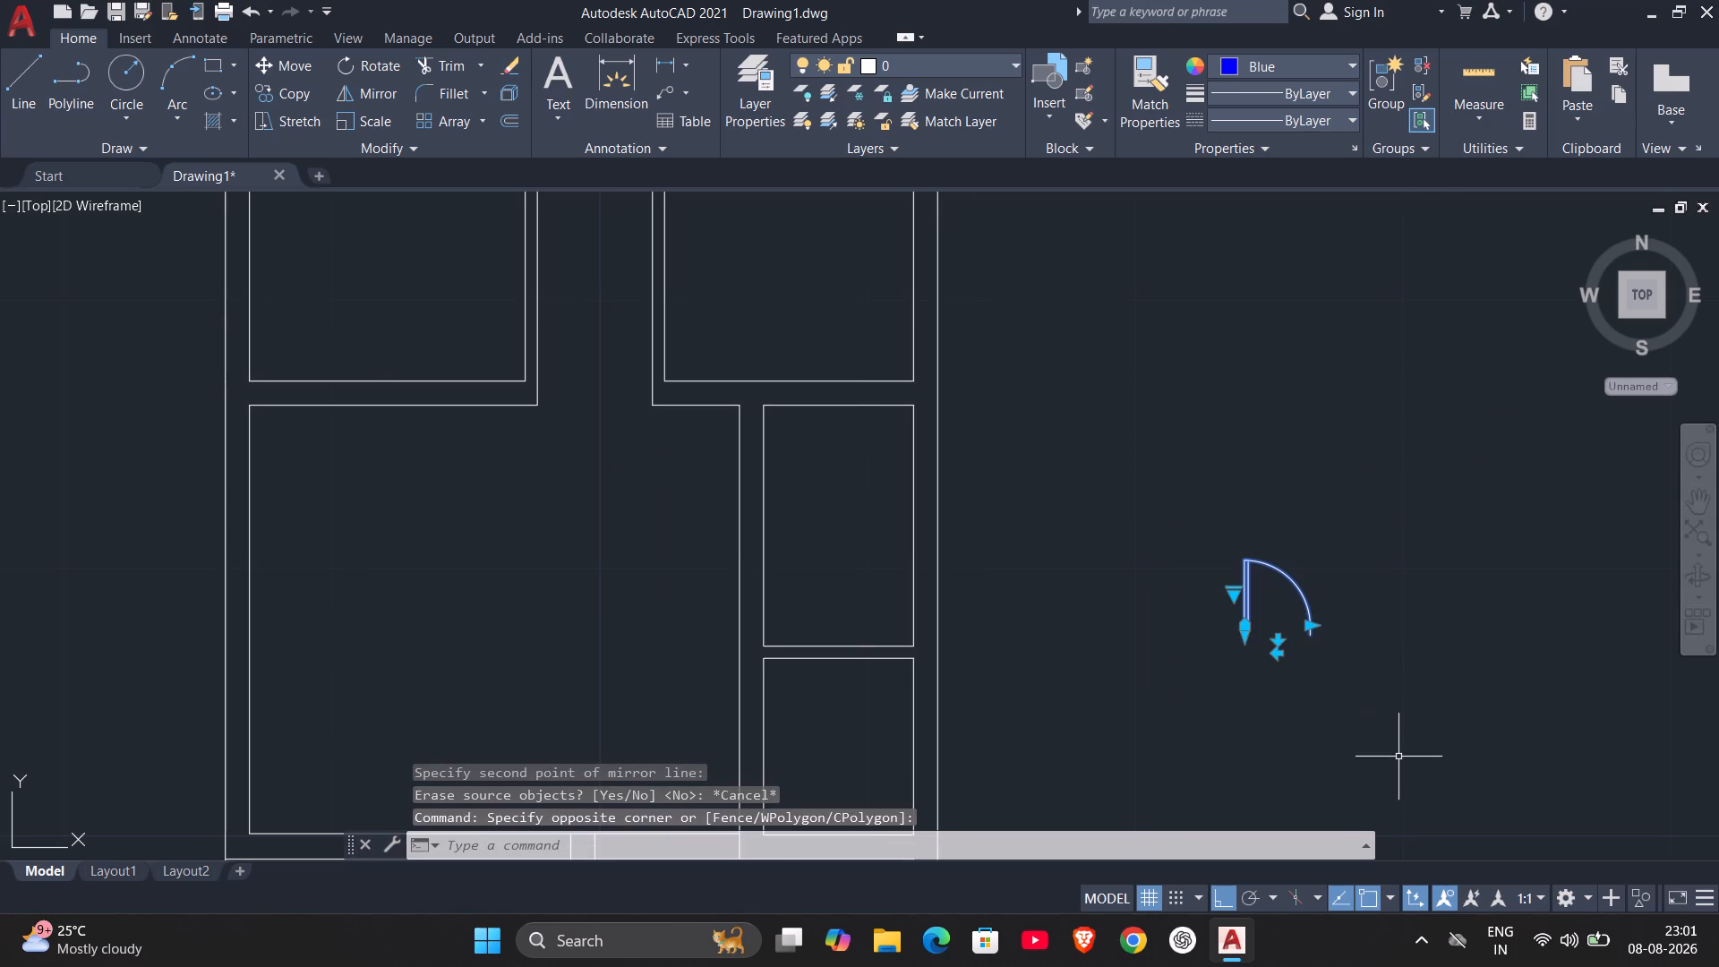
pyautogui.write('MI')
pyautogui.press('Return')
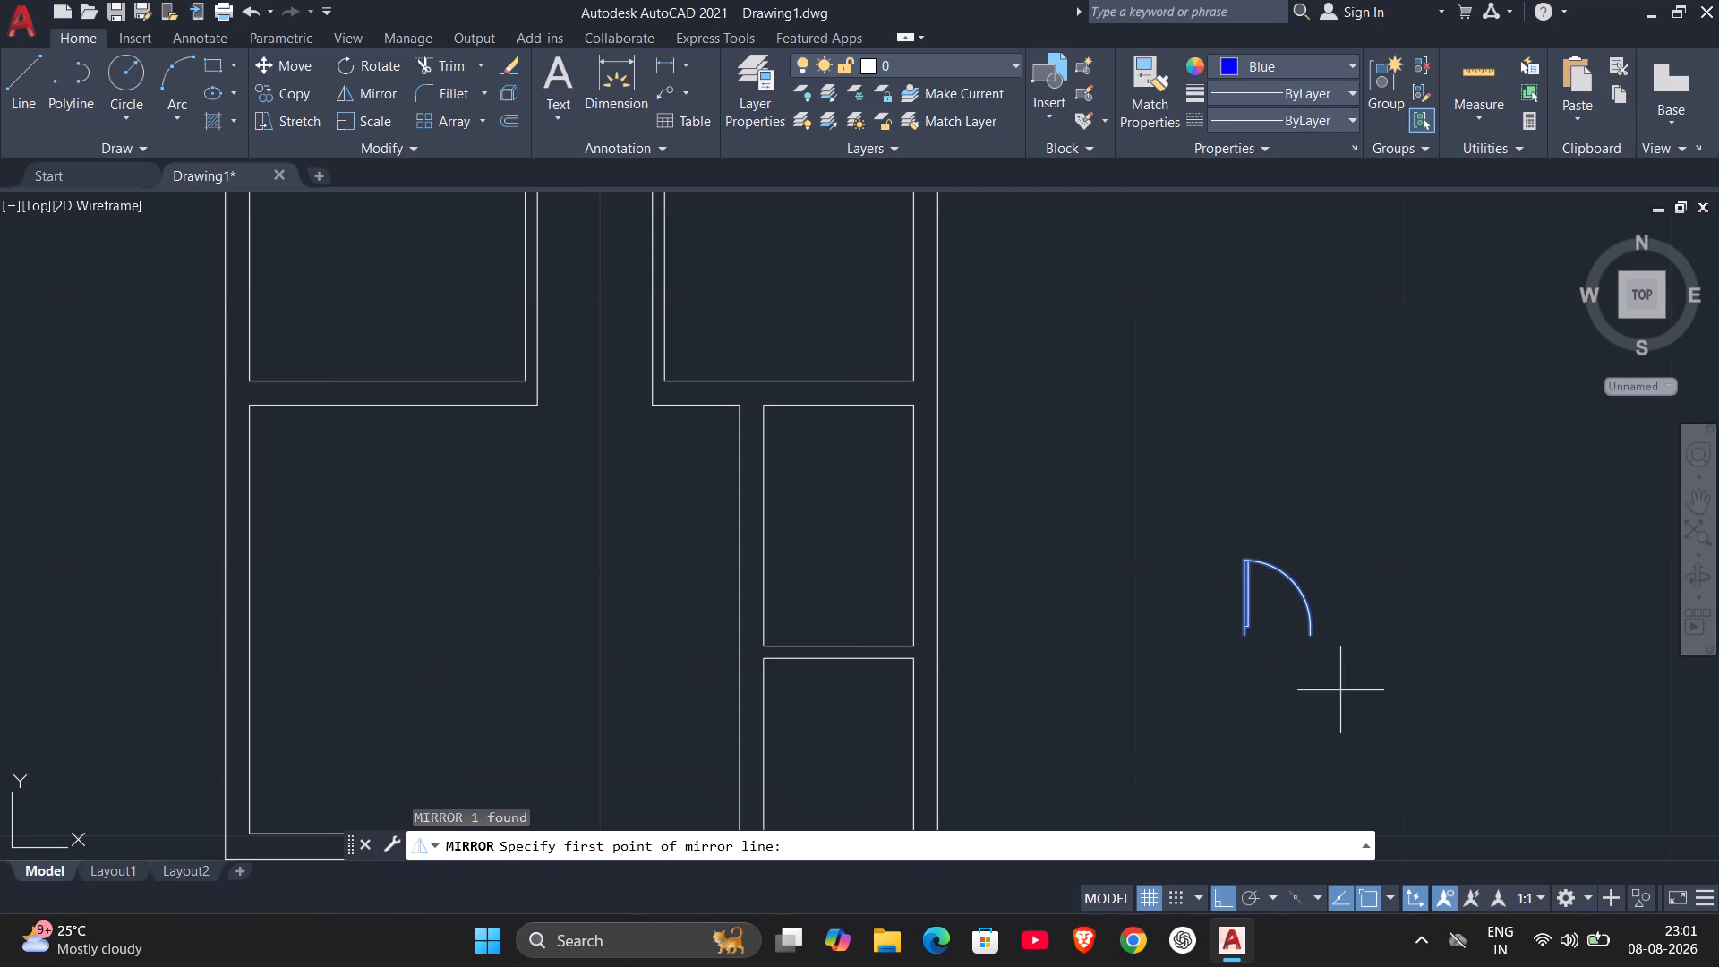
pyautogui.scroll(2, 1328, 669)
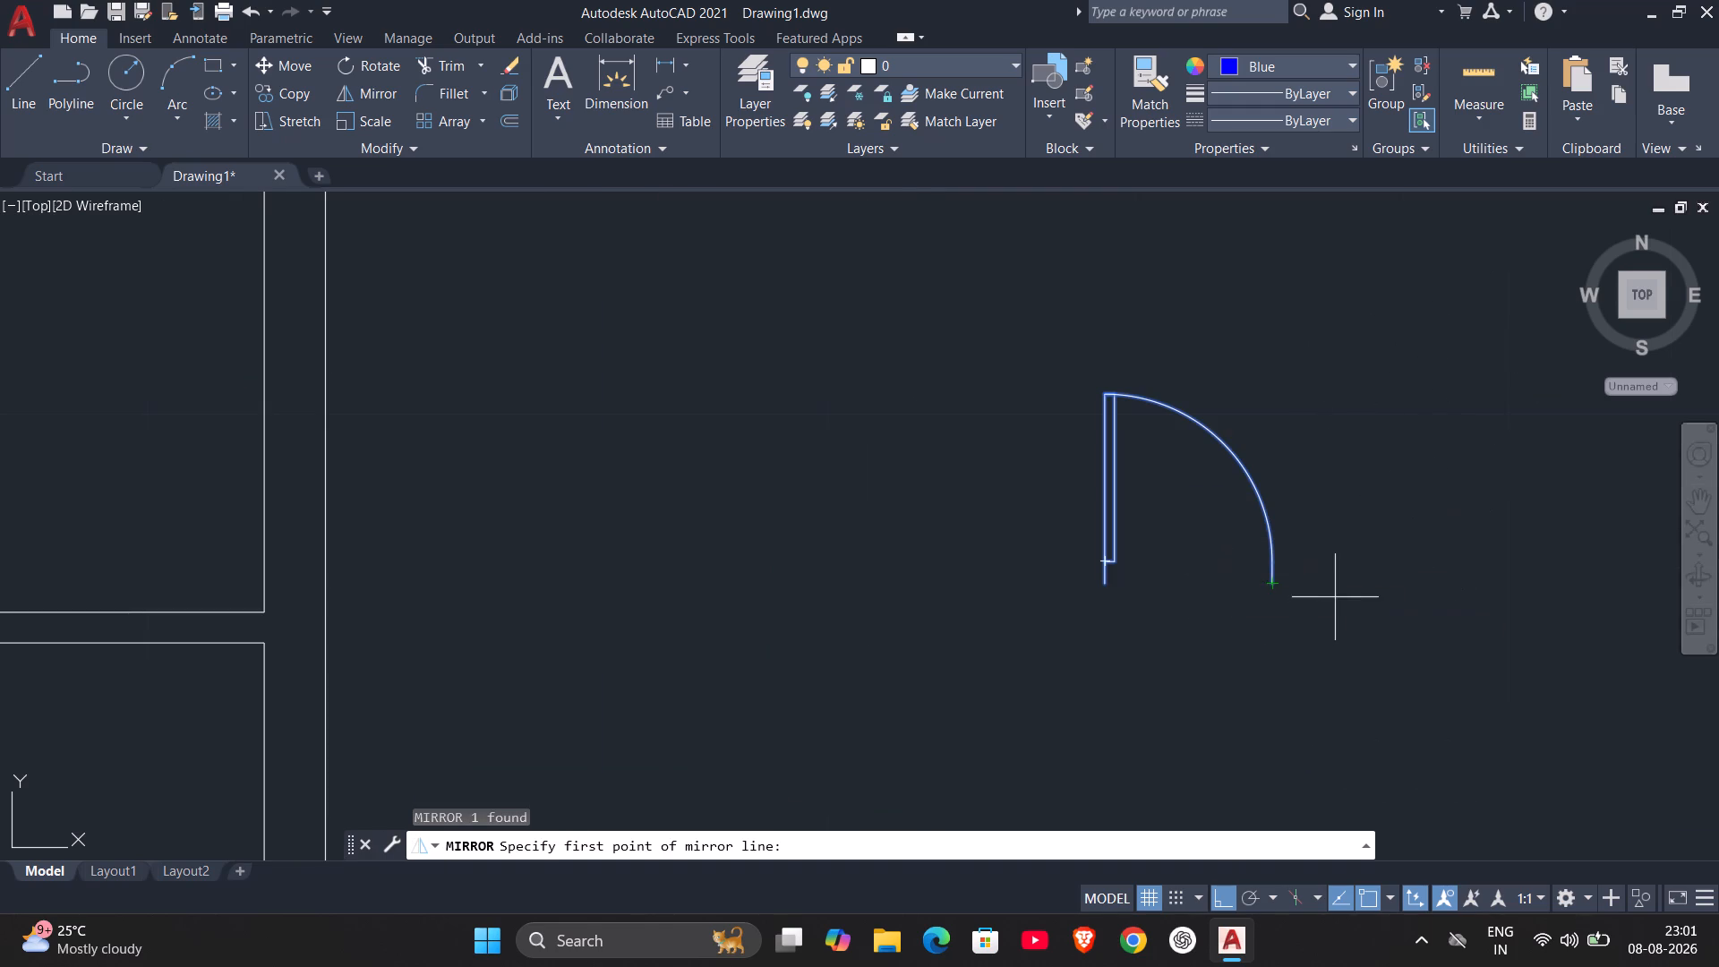
pyautogui.click(1271, 581)
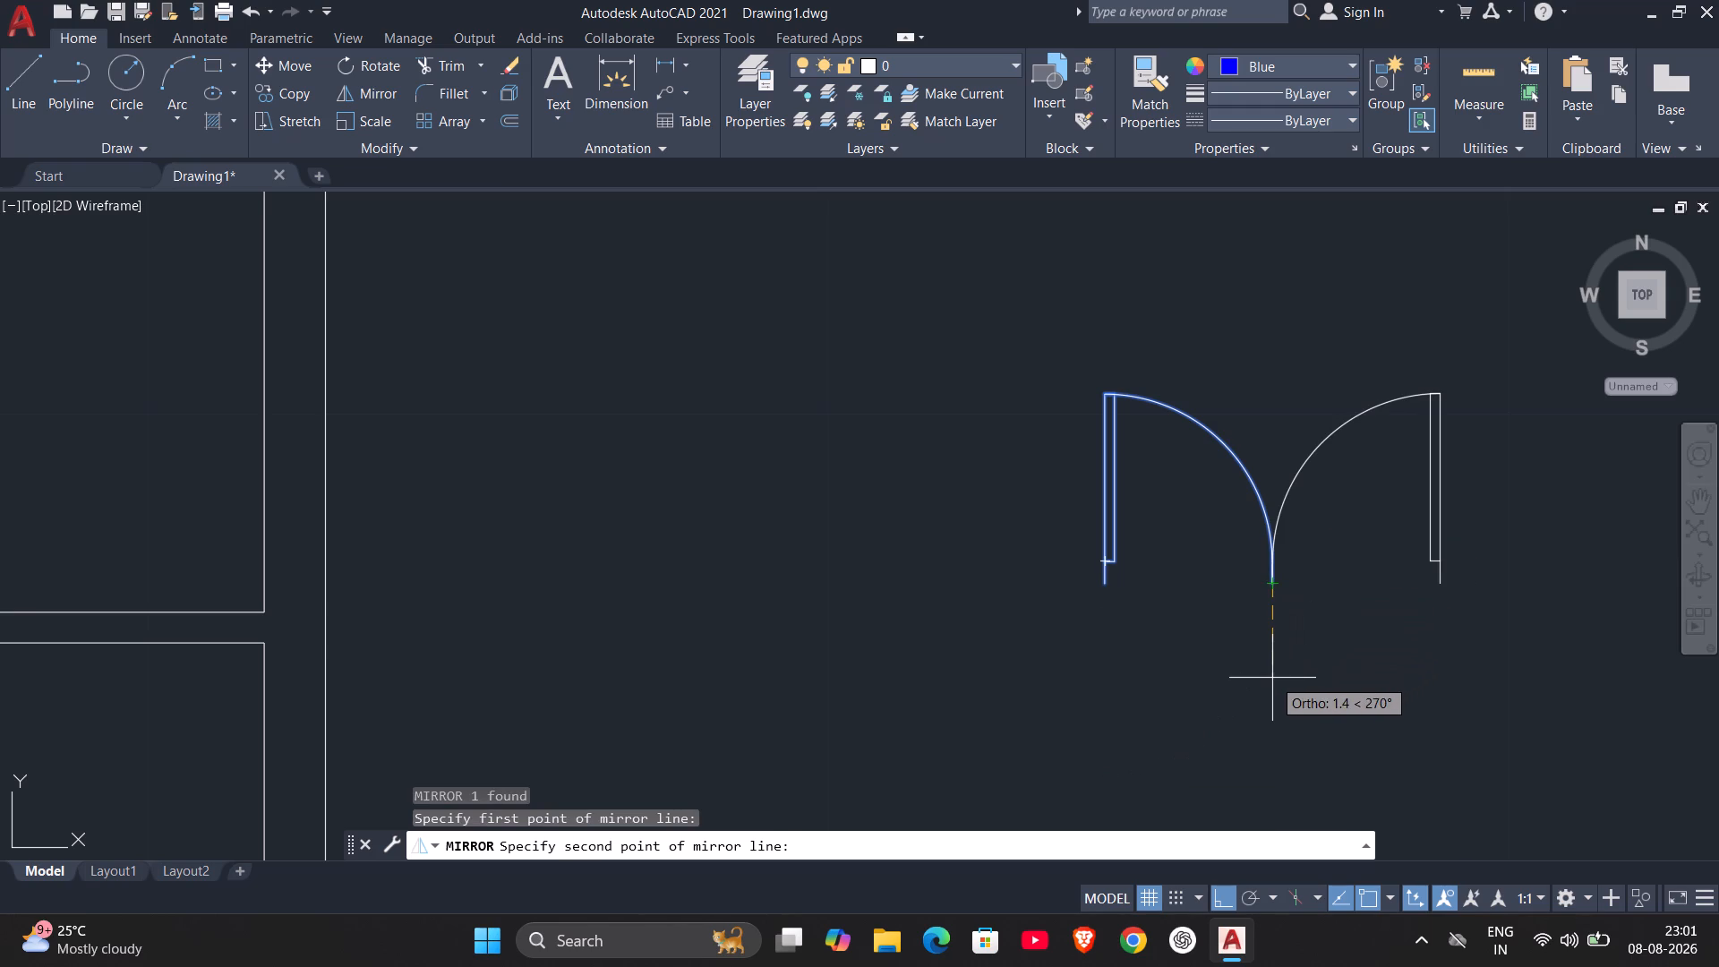
pyautogui.moveTo(1271, 678); pyautogui.dragTo(1268, 823)
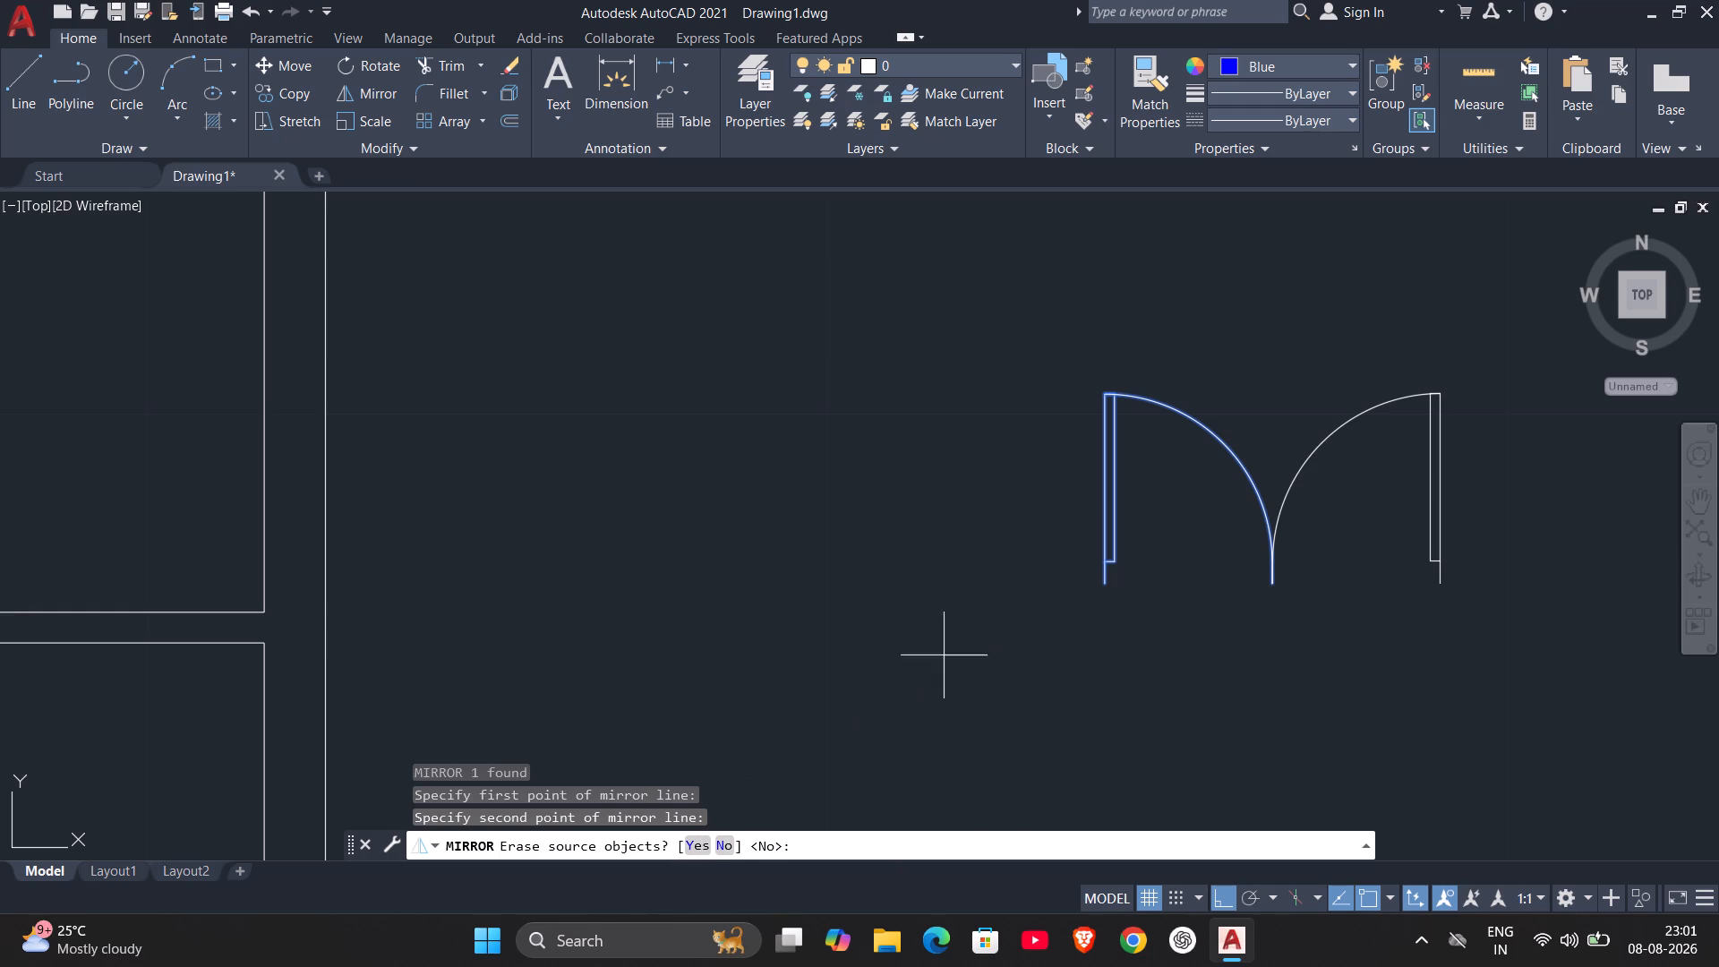
pyautogui.click(721, 850)
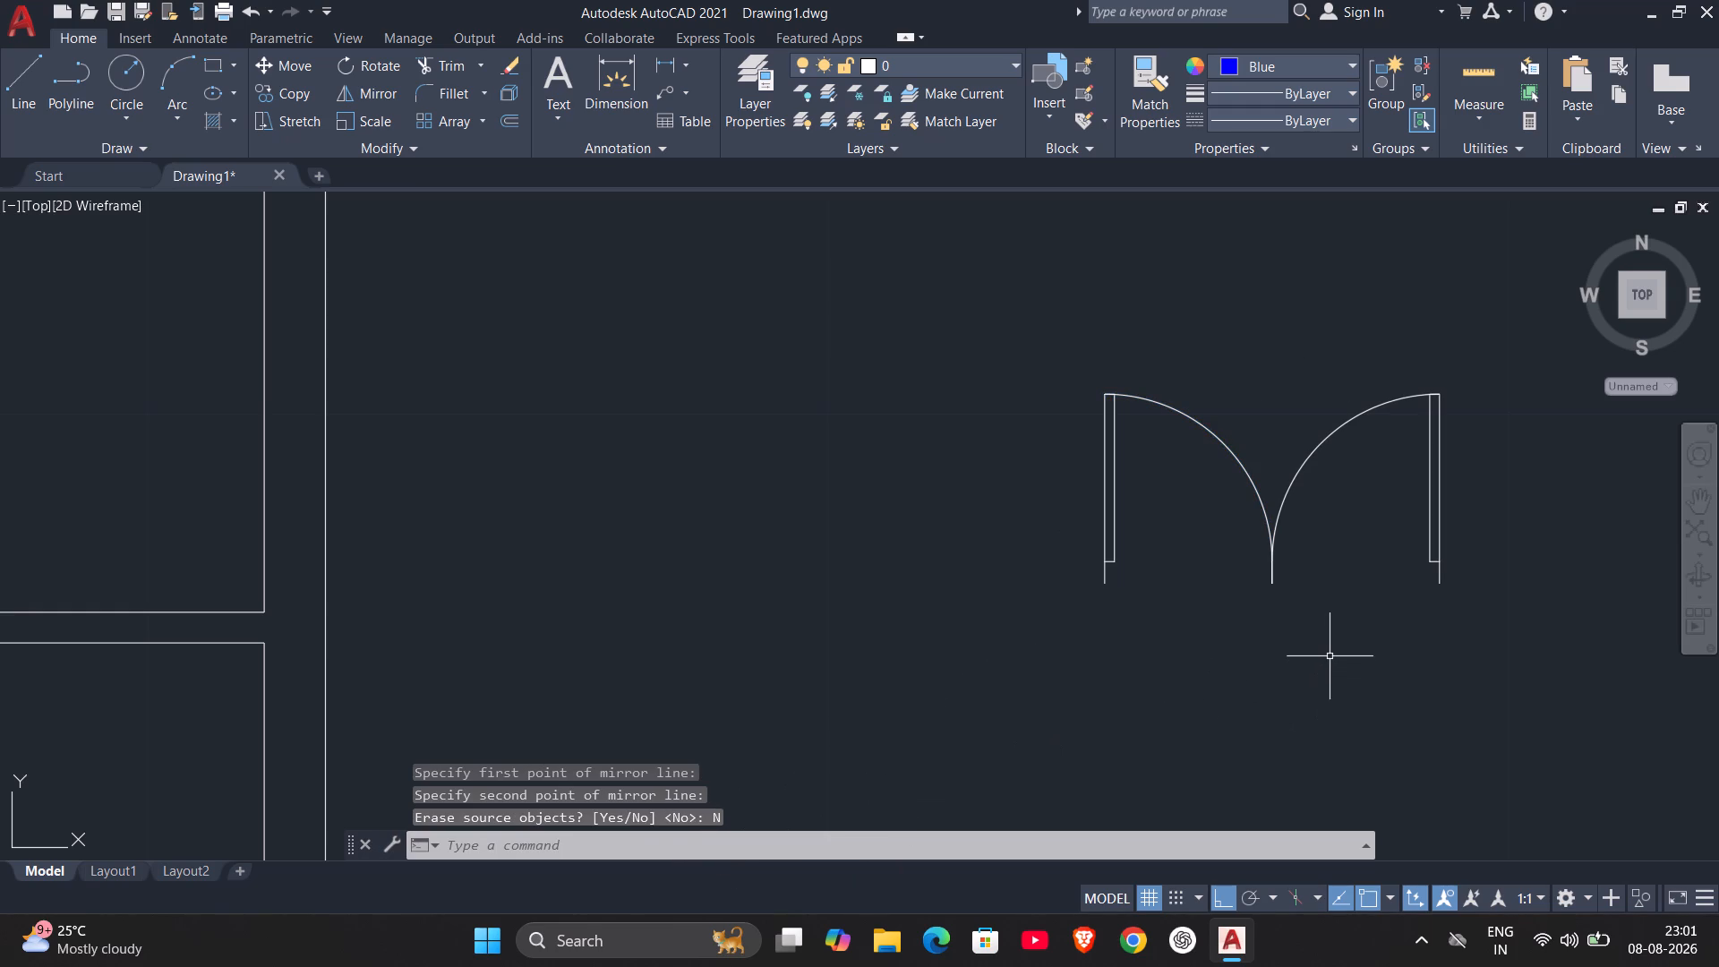
pyautogui.scroll(-3, 1330, 656)
pyautogui.scroll(3, 1321, 657)
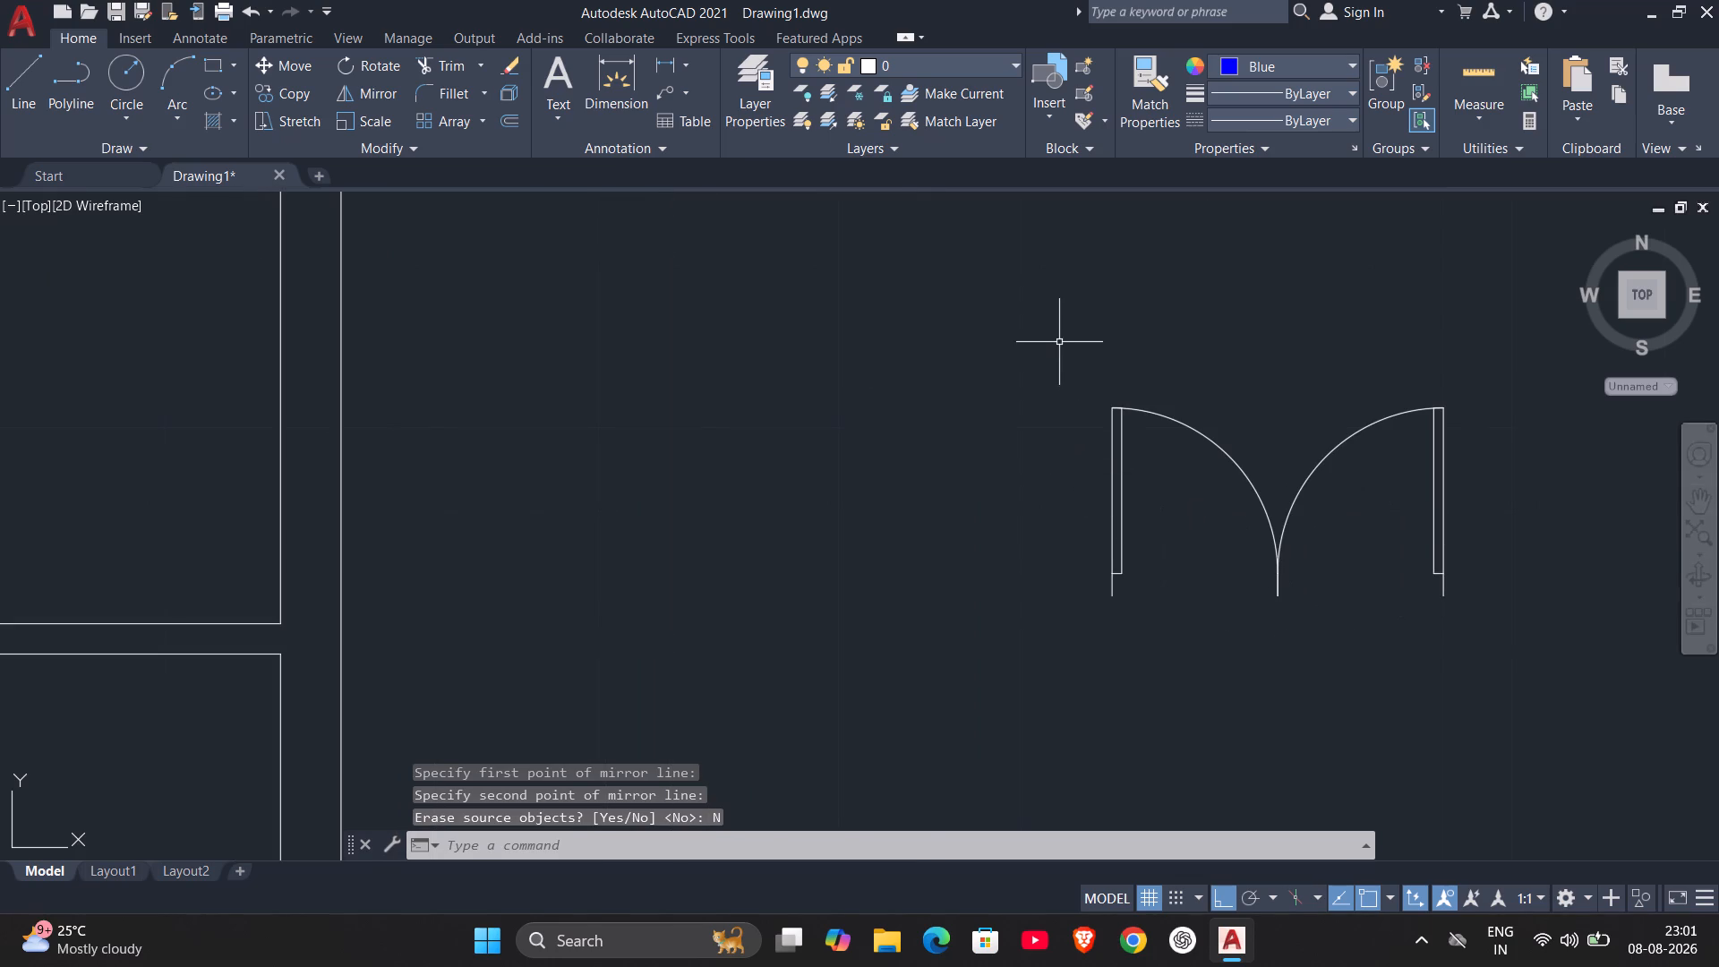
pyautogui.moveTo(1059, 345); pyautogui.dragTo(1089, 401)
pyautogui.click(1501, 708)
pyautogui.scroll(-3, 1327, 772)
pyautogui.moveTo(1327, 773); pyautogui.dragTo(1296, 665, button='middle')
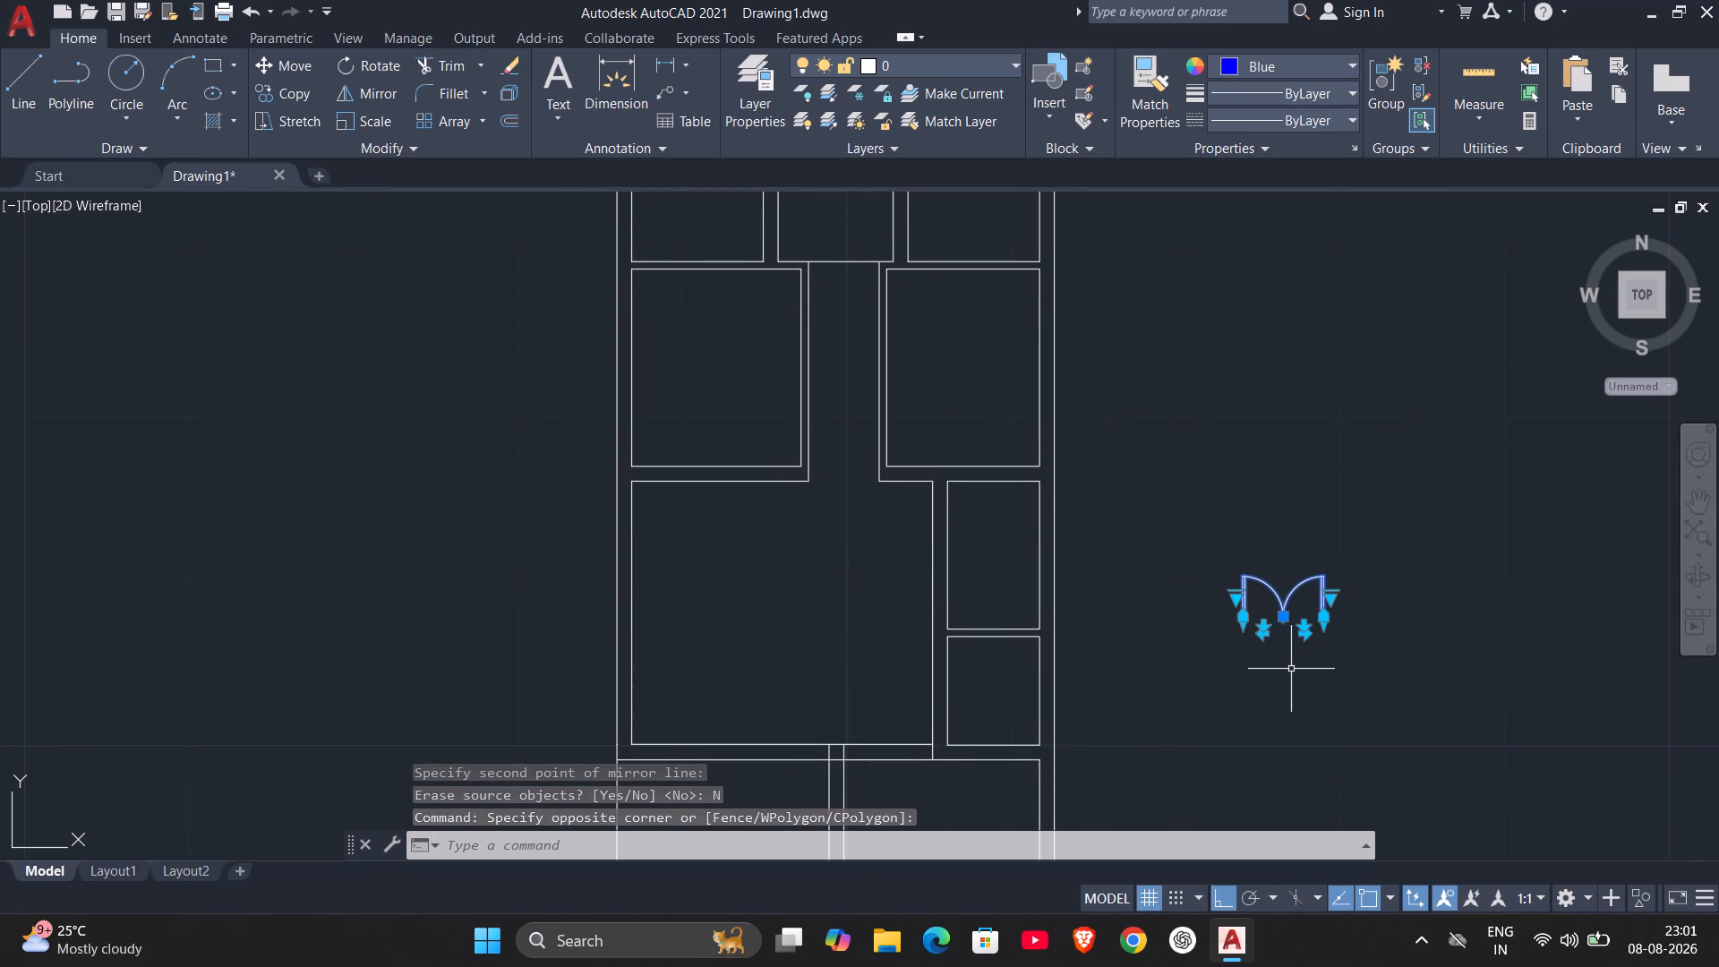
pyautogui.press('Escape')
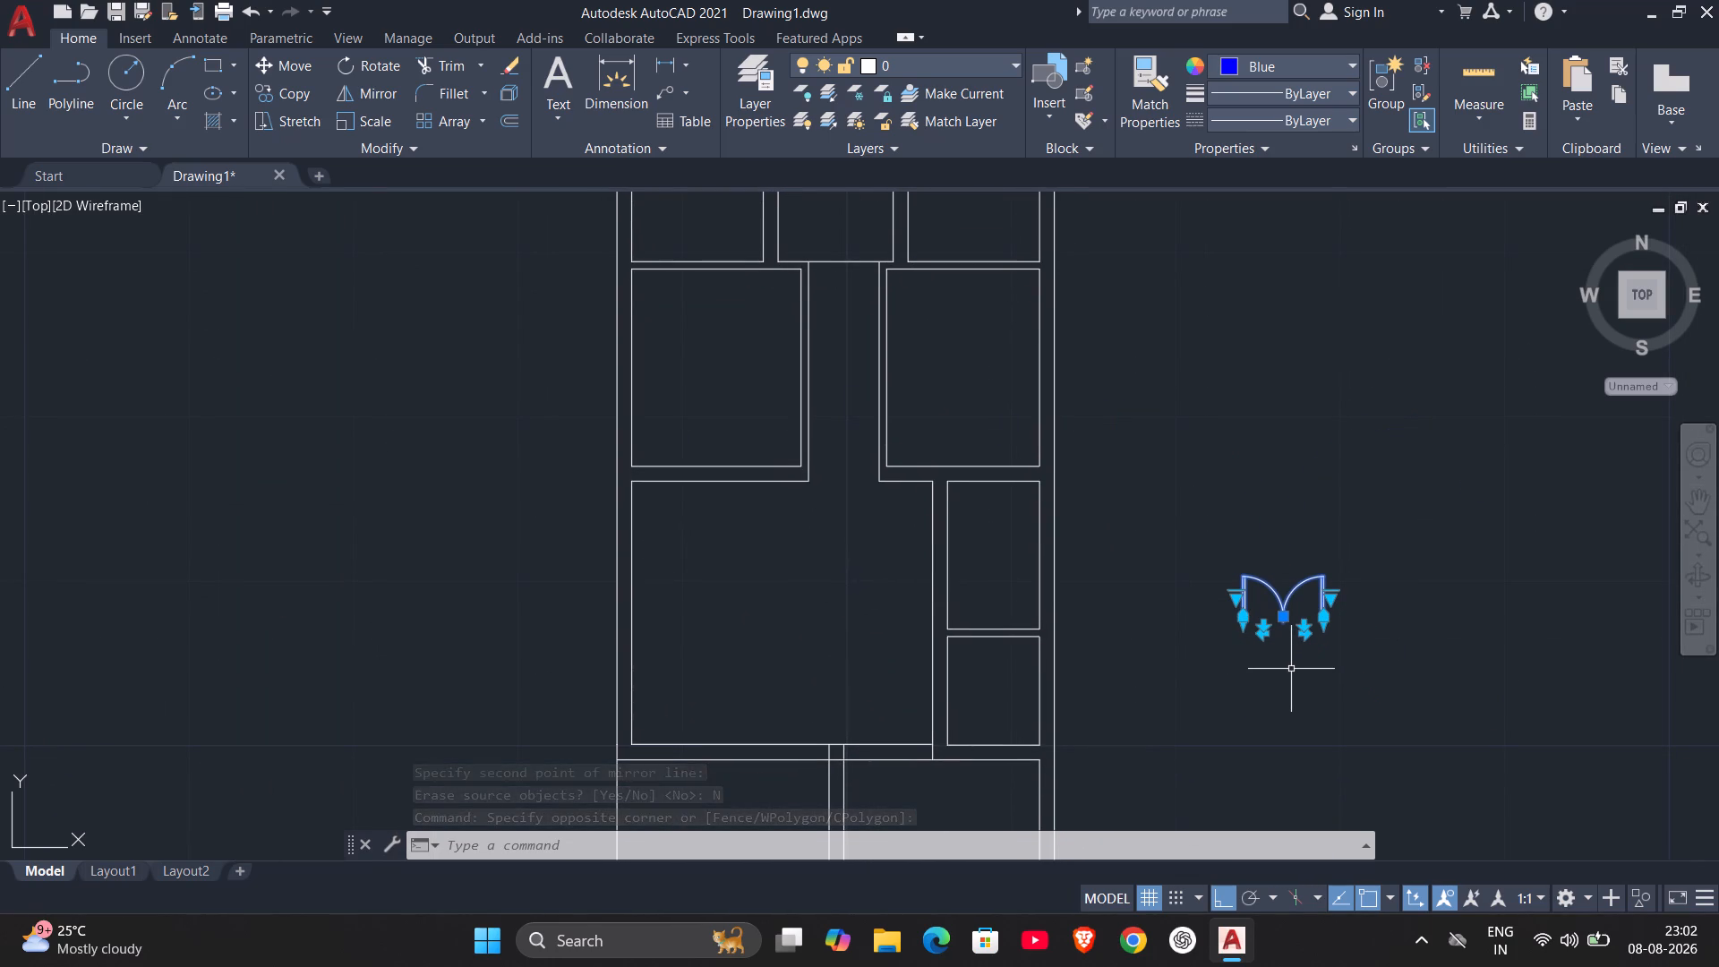
# Mirror the double door about a horizontal line below it, keeping the original.
pyautogui.scroll(2, 1293, 645)
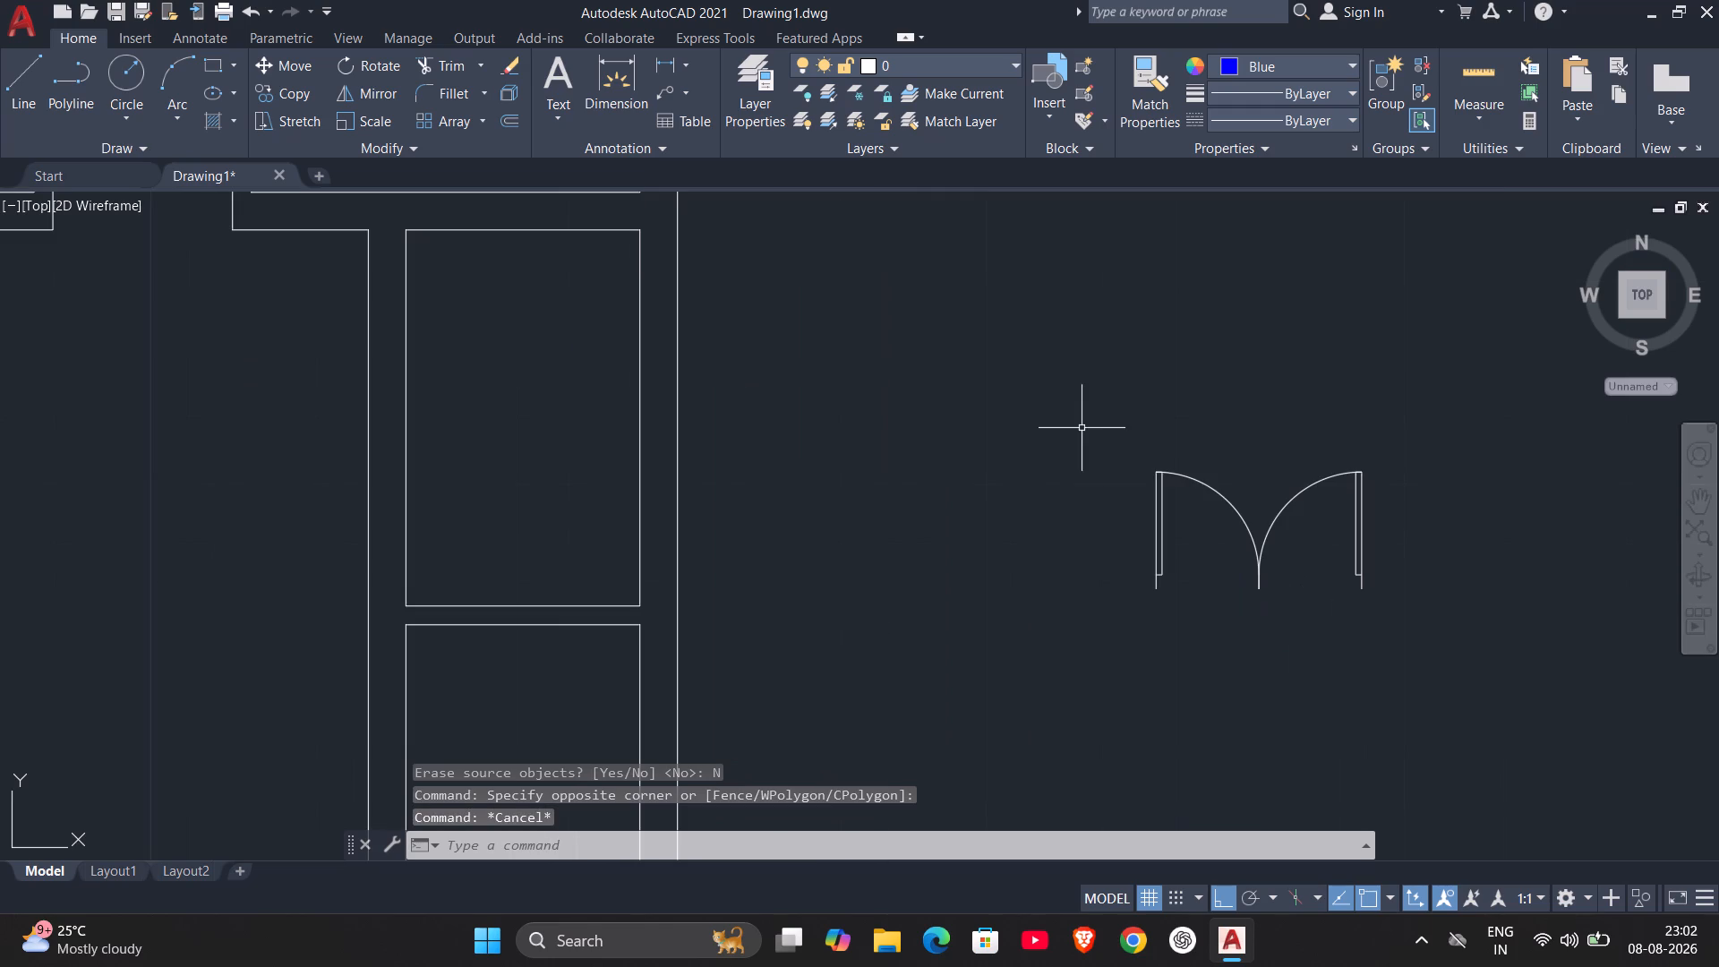
pyautogui.click(1081, 428)
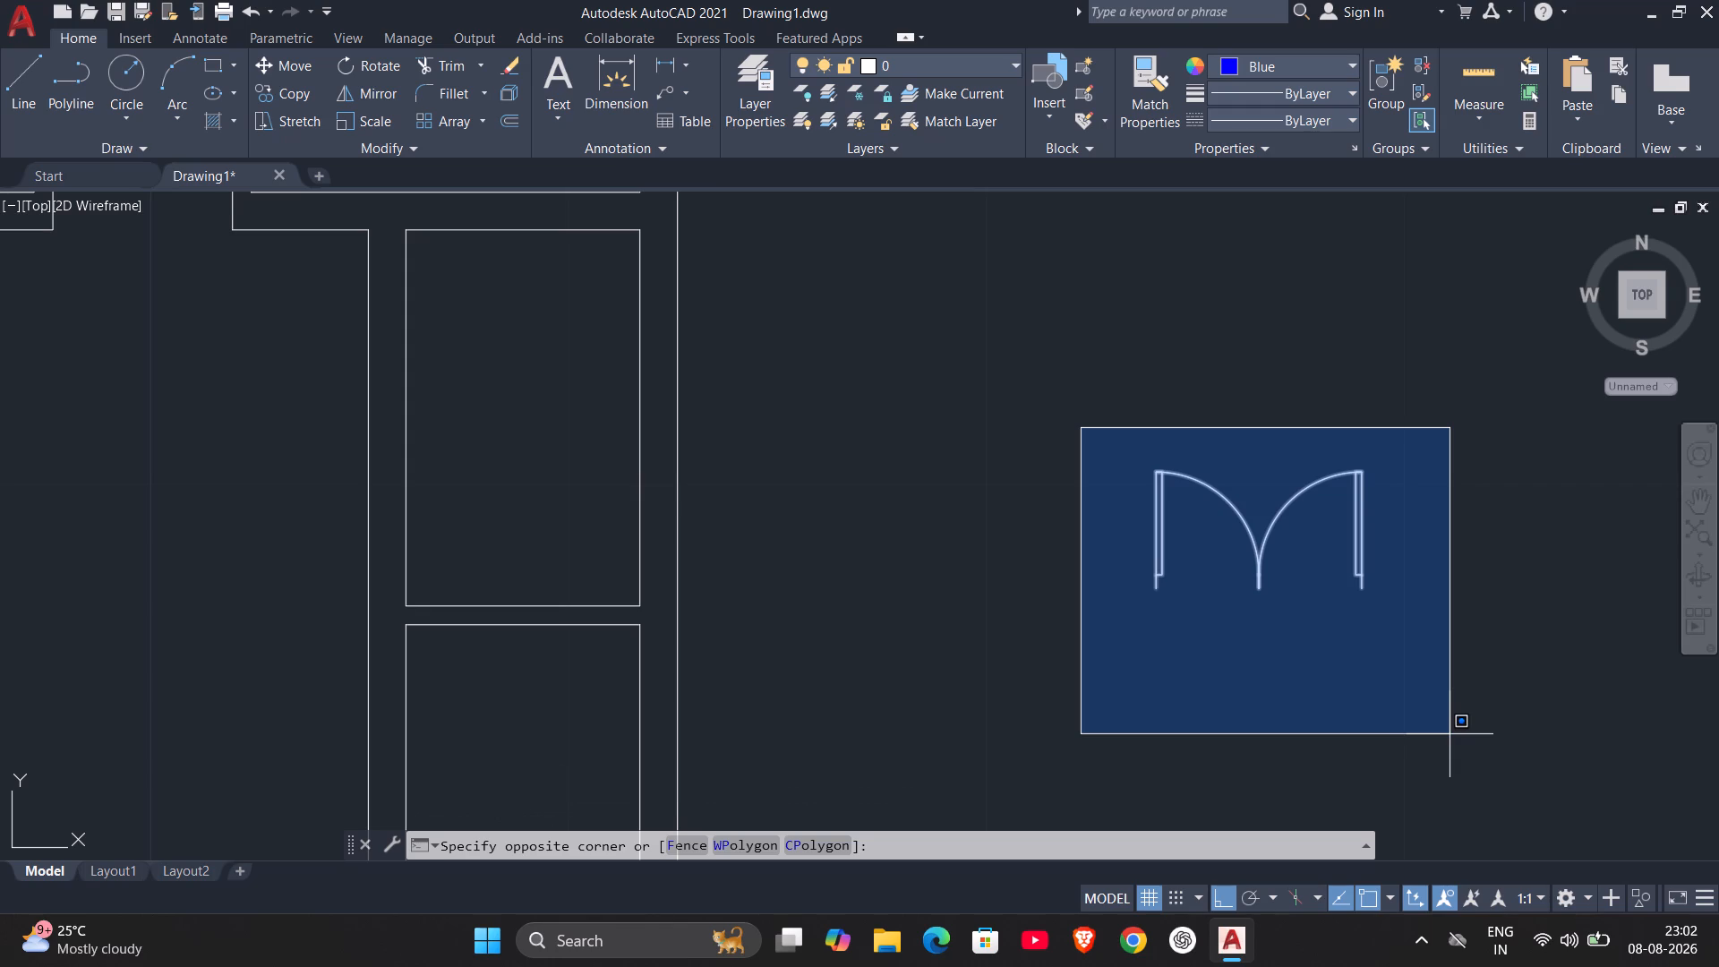
pyautogui.click(1450, 734)
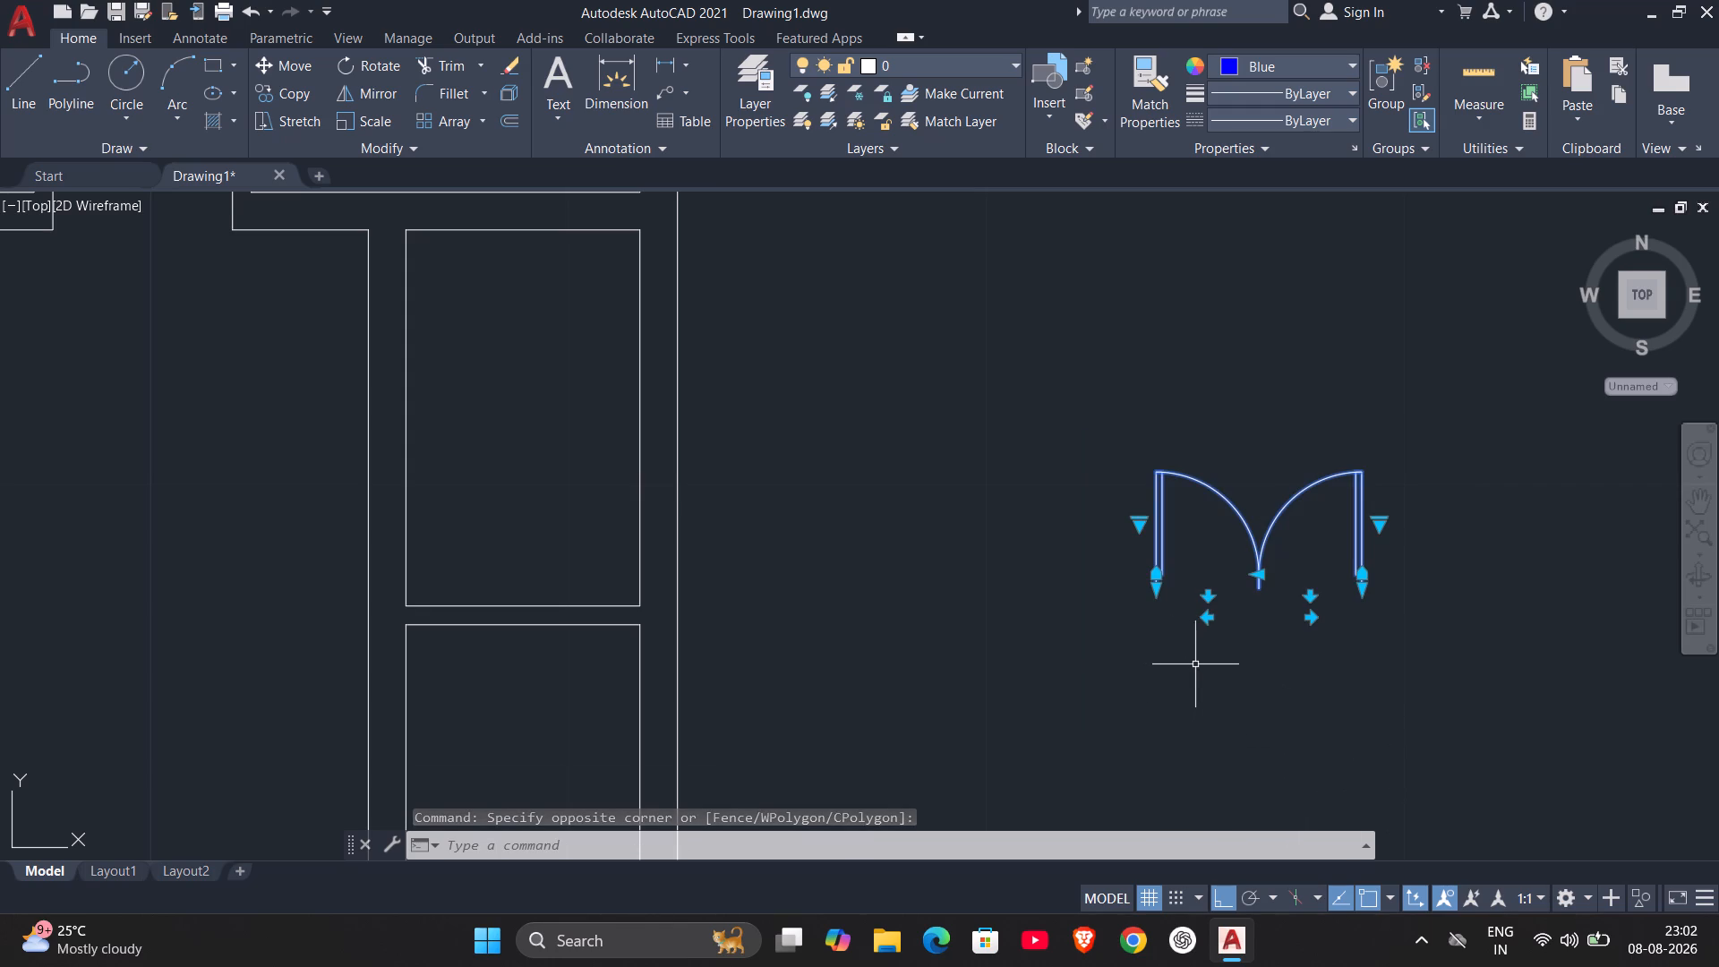
pyautogui.write('MI')
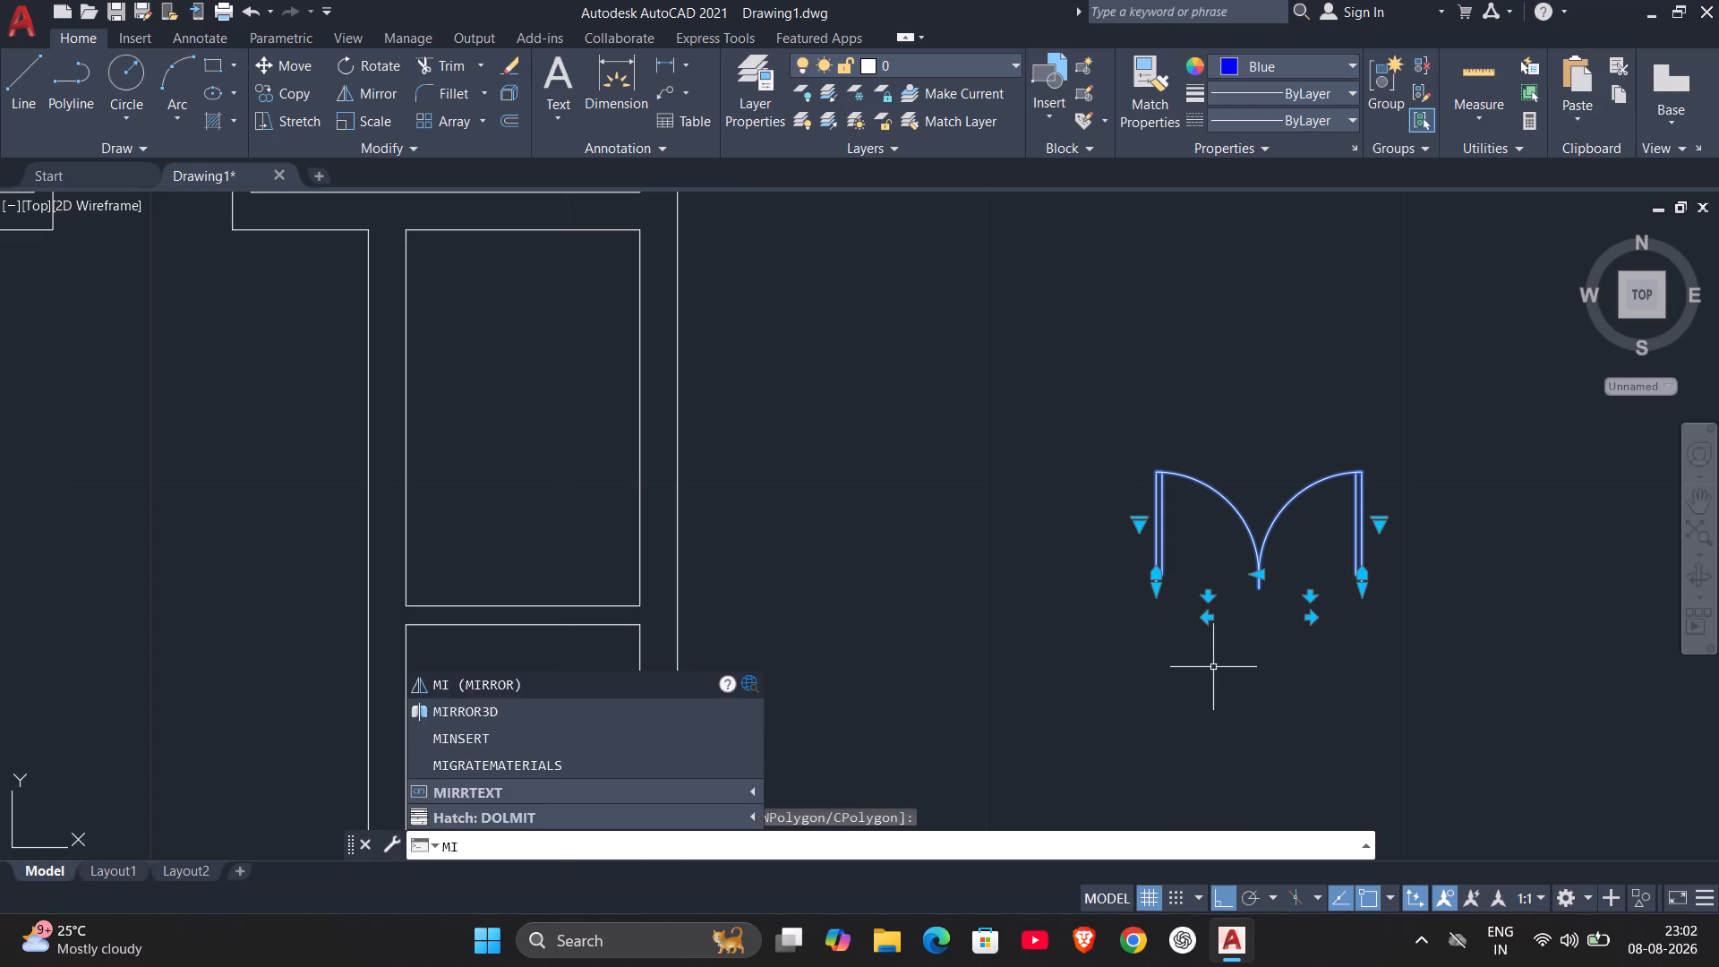
pyautogui.press('Return')
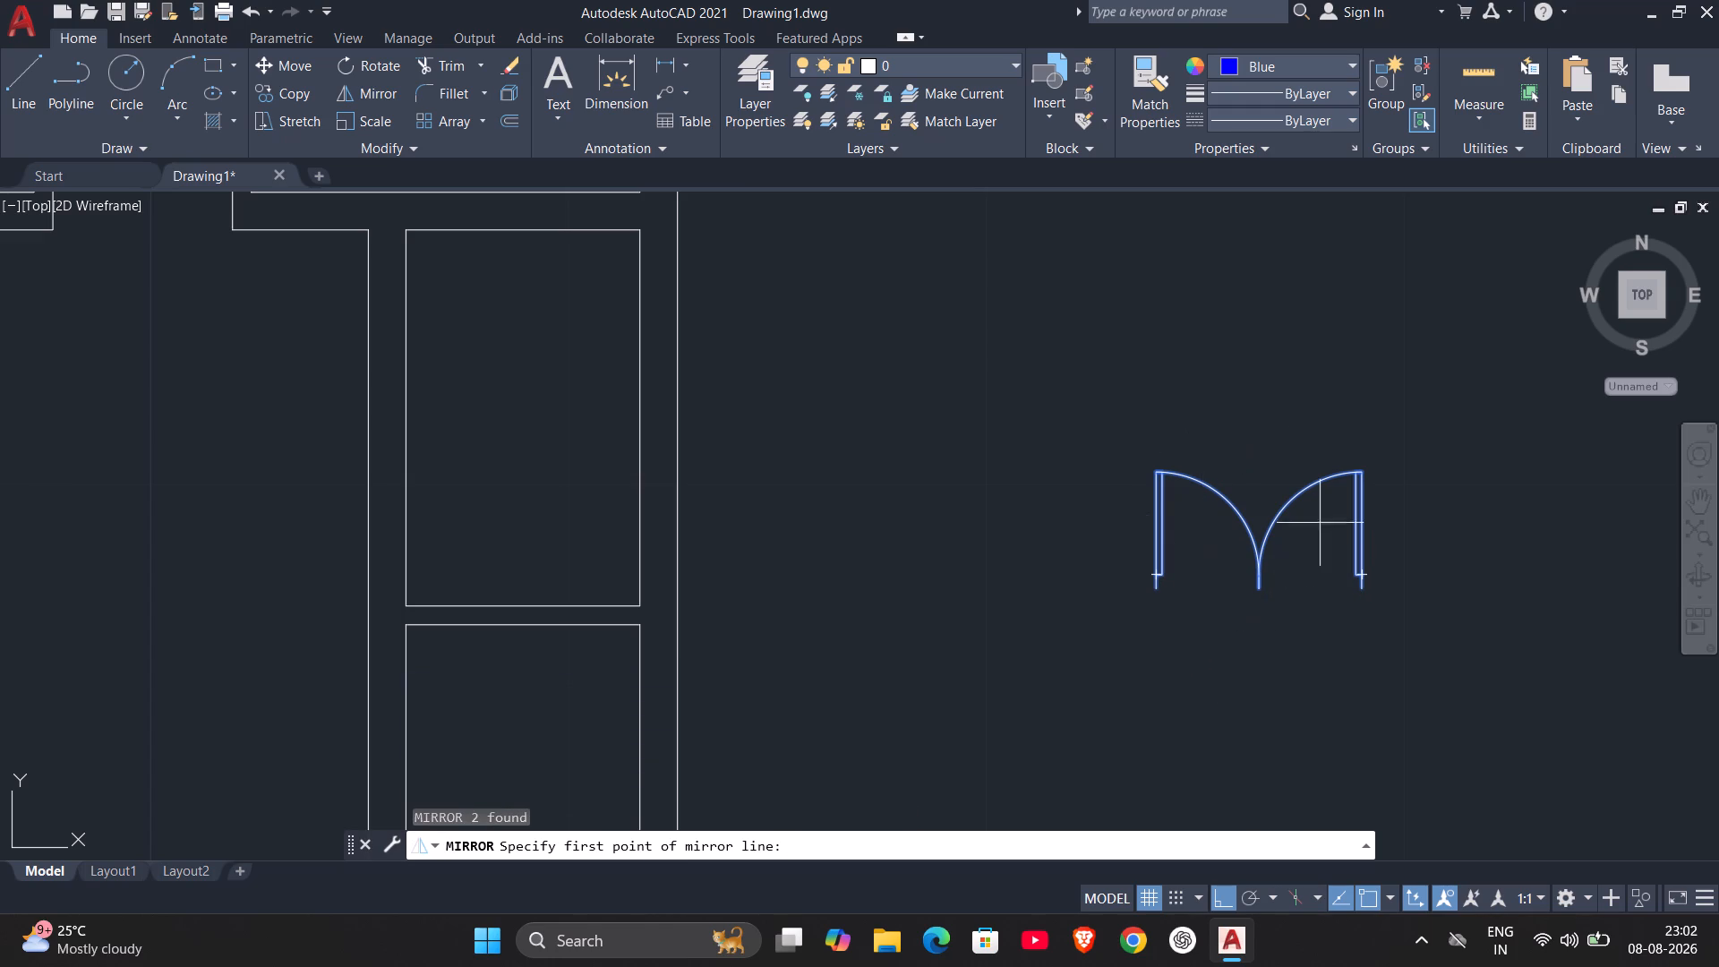
pyautogui.click(1162, 672)
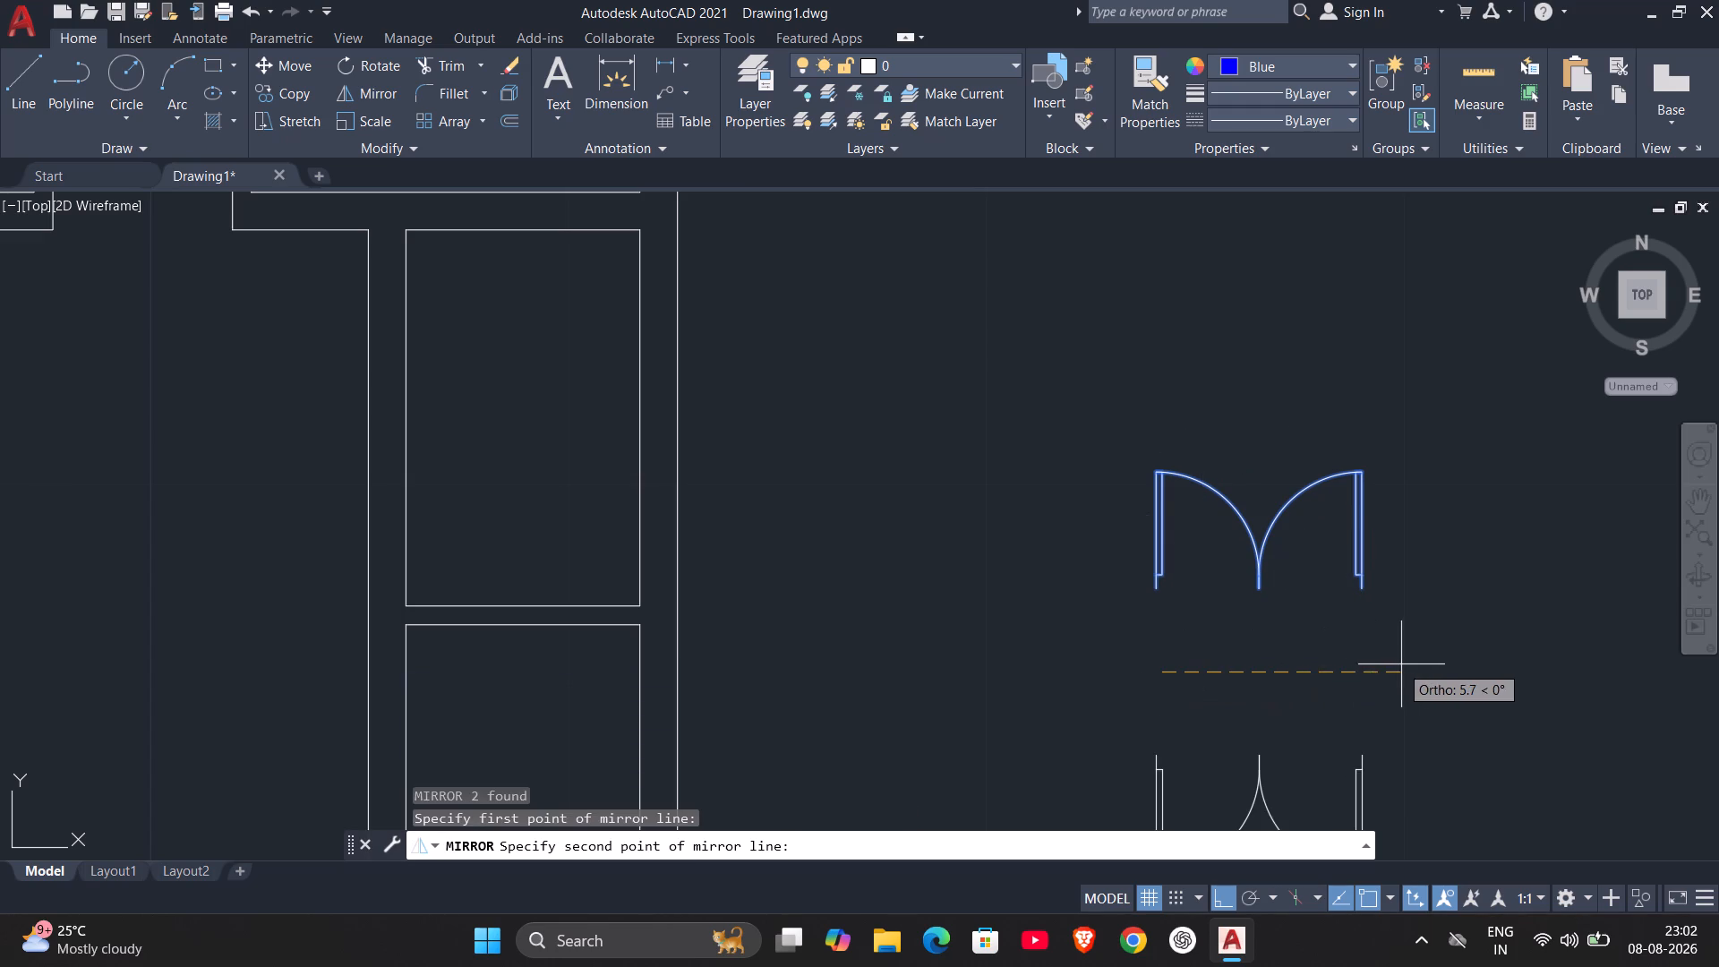
pyautogui.moveTo(1413, 673); pyautogui.dragTo(1383, 495, button='middle')
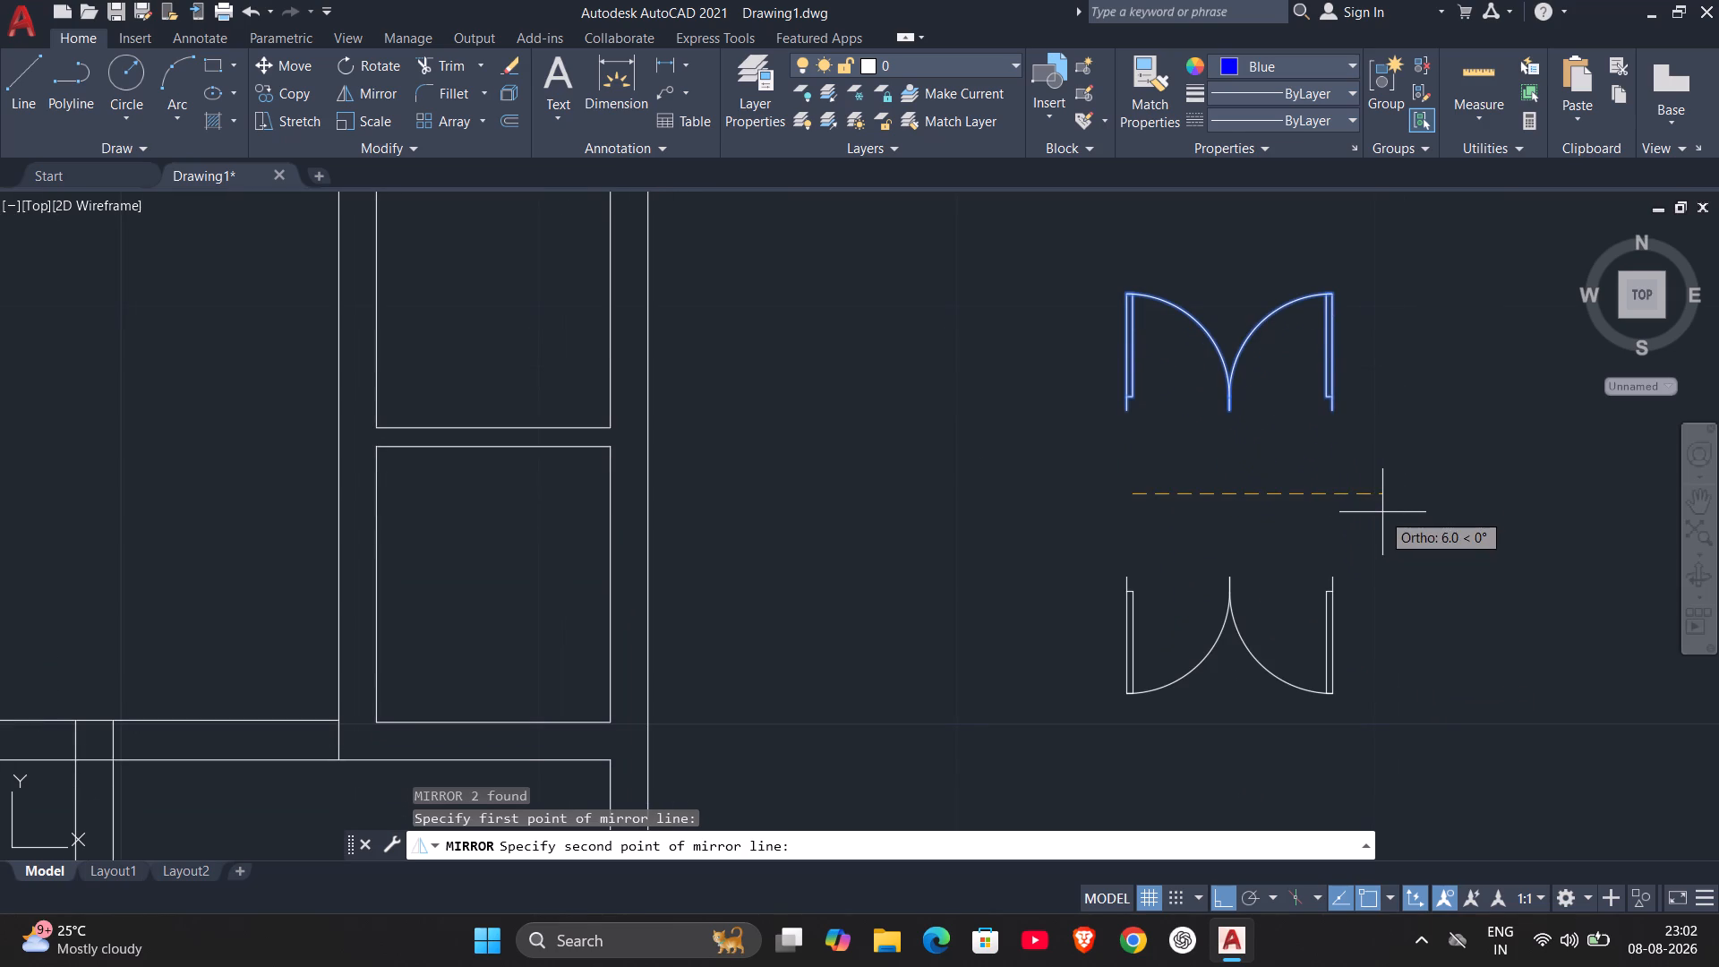
pyautogui.click(1382, 512)
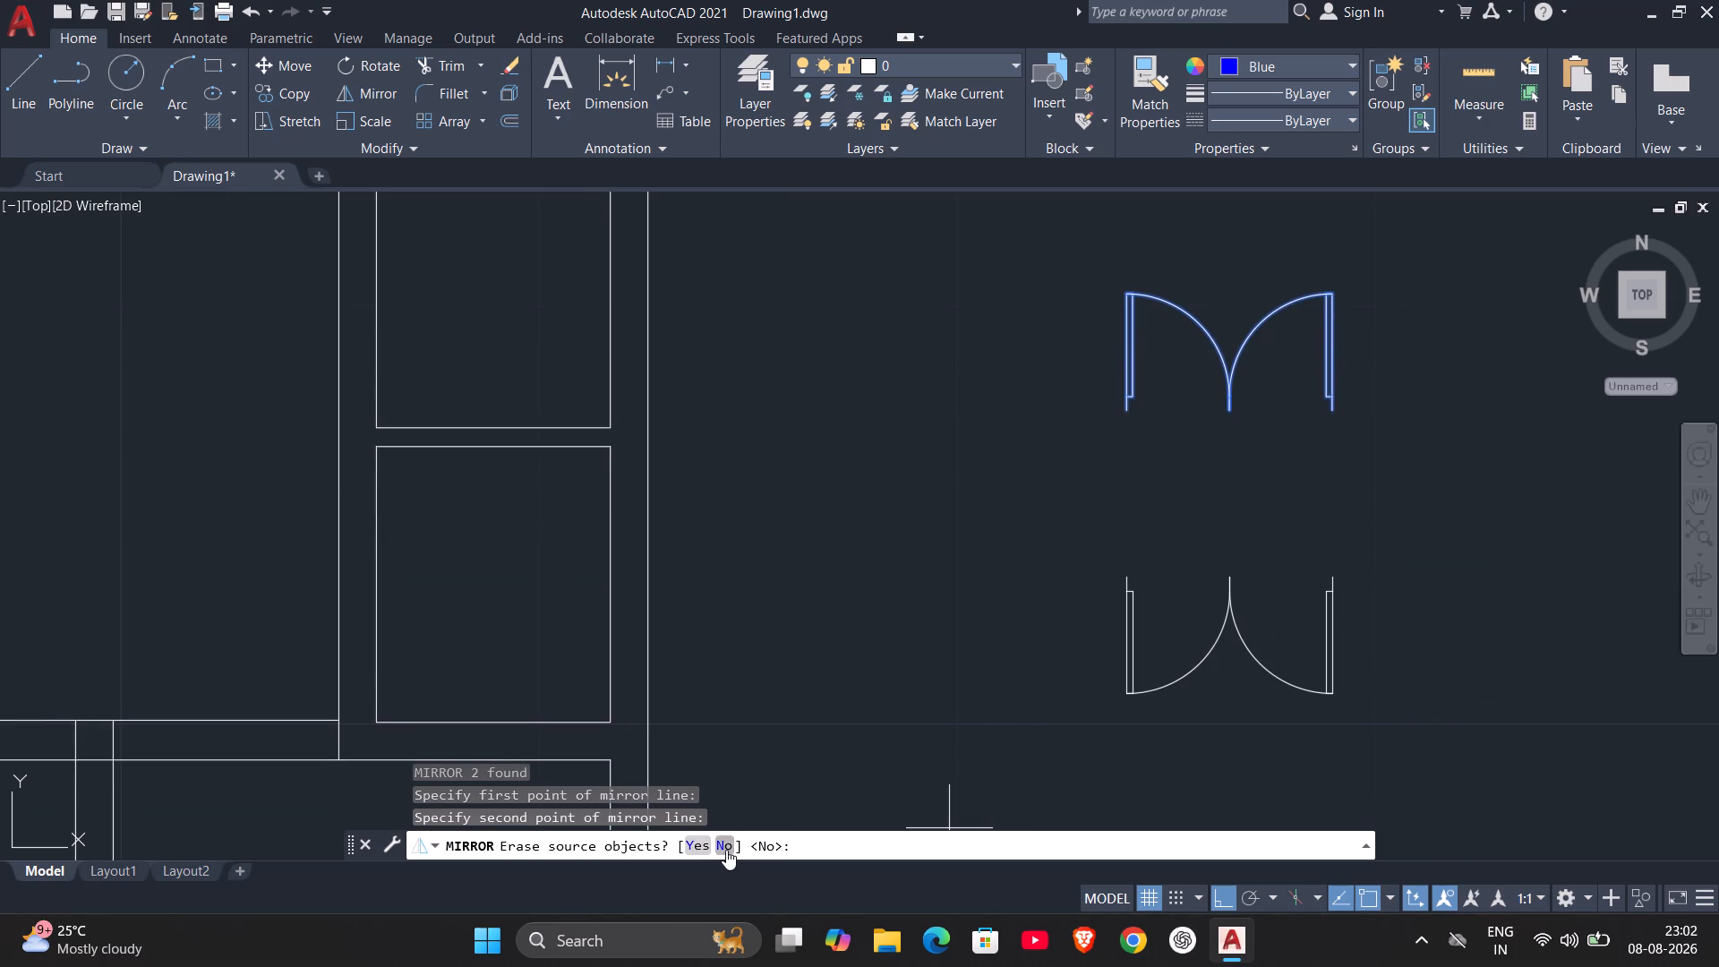
pyautogui.click(726, 850)
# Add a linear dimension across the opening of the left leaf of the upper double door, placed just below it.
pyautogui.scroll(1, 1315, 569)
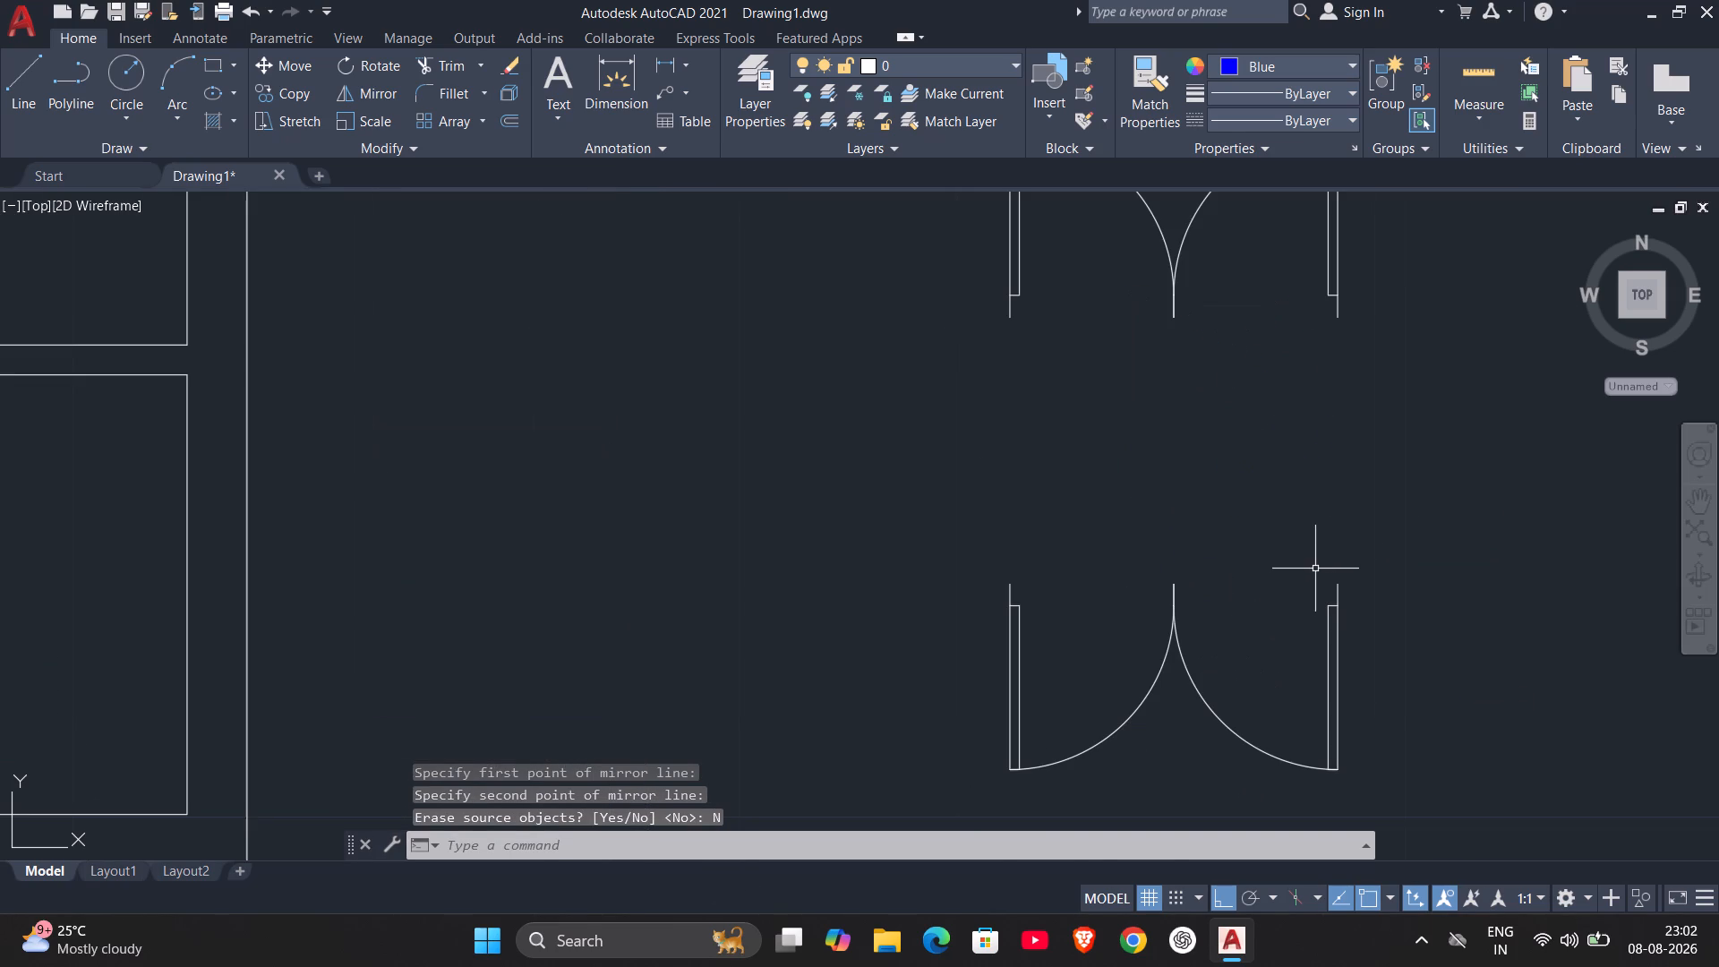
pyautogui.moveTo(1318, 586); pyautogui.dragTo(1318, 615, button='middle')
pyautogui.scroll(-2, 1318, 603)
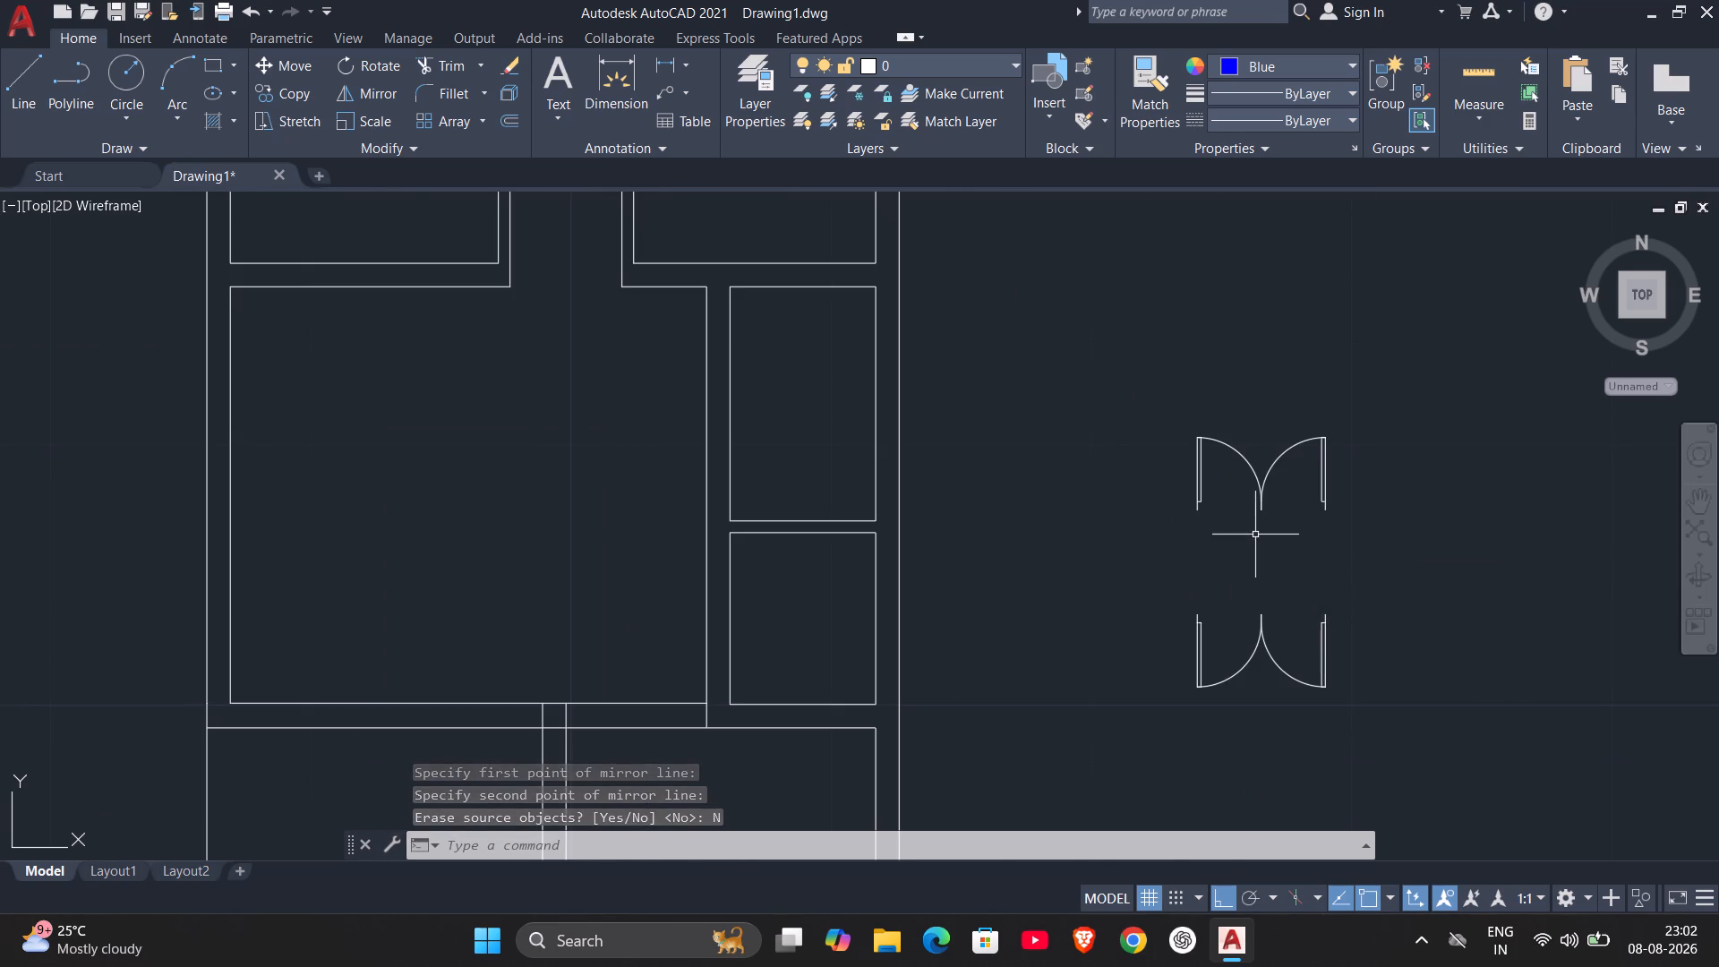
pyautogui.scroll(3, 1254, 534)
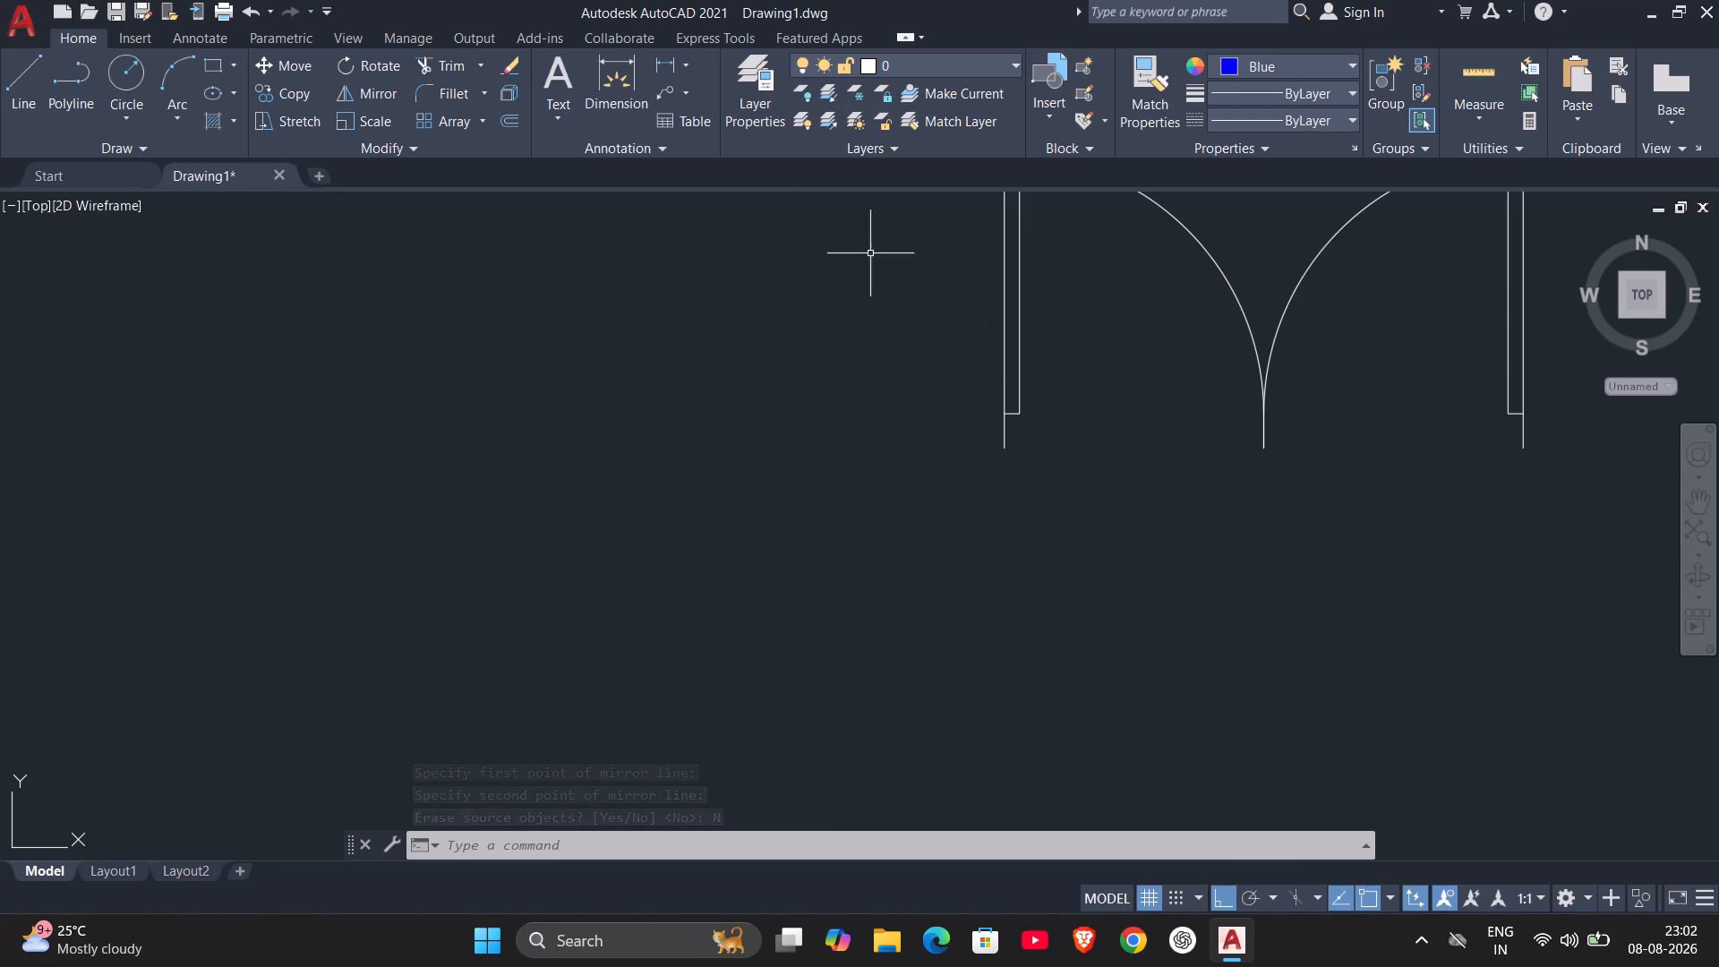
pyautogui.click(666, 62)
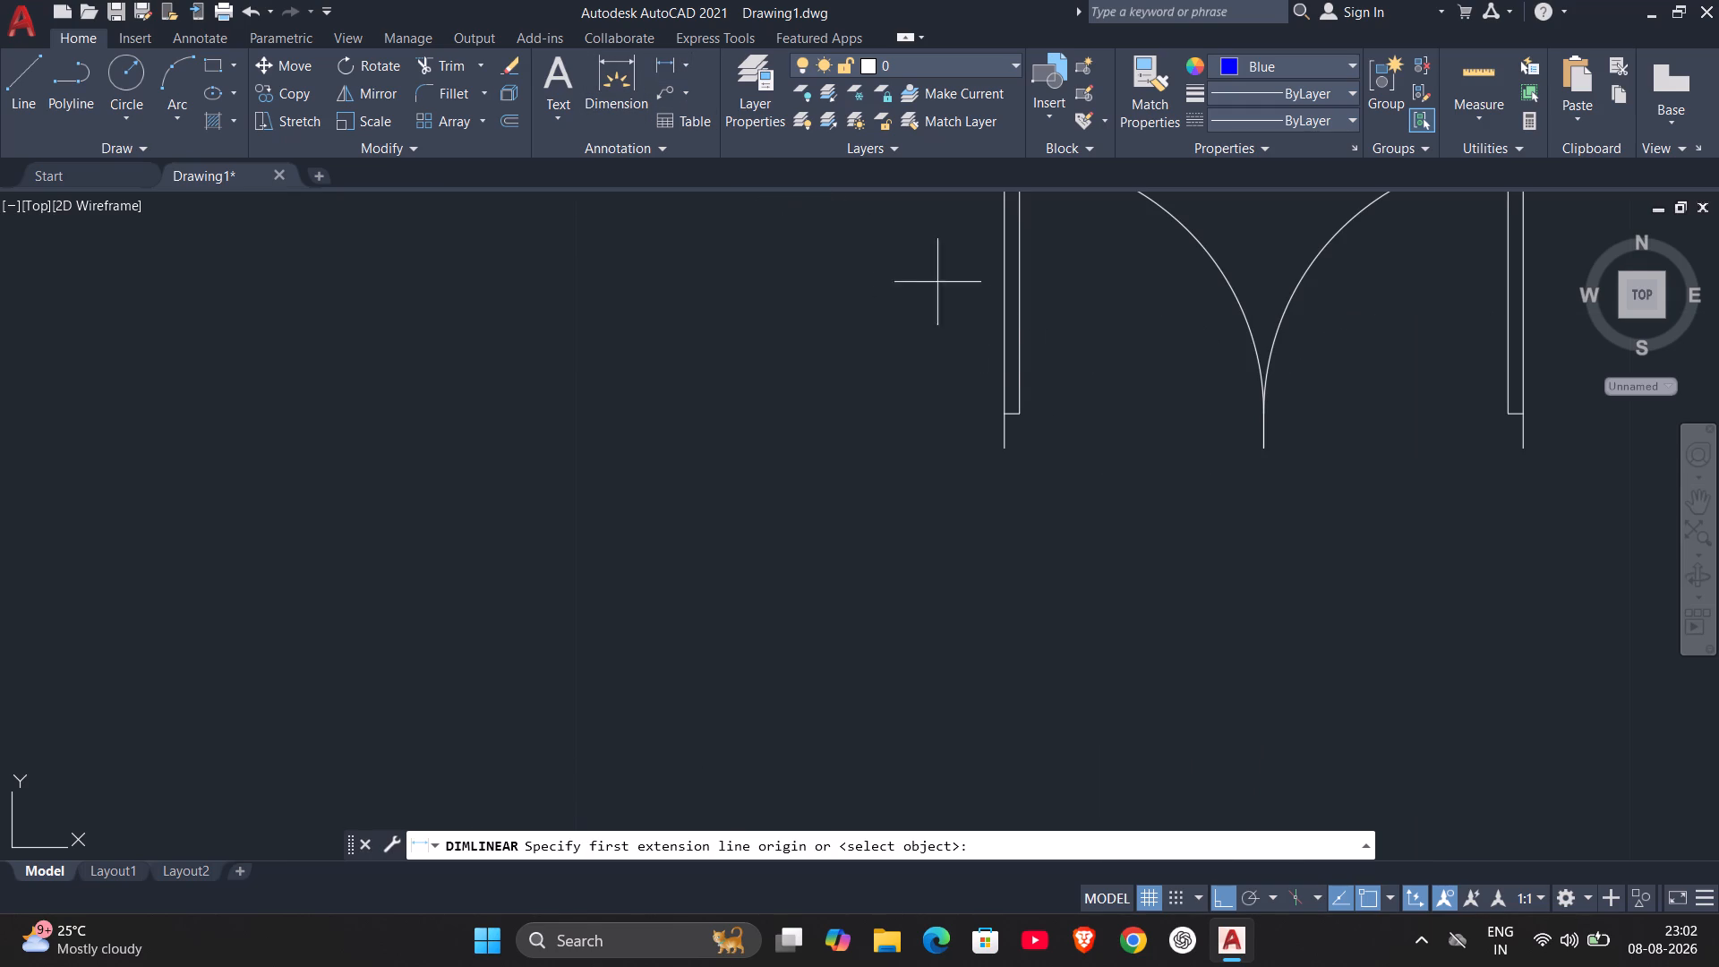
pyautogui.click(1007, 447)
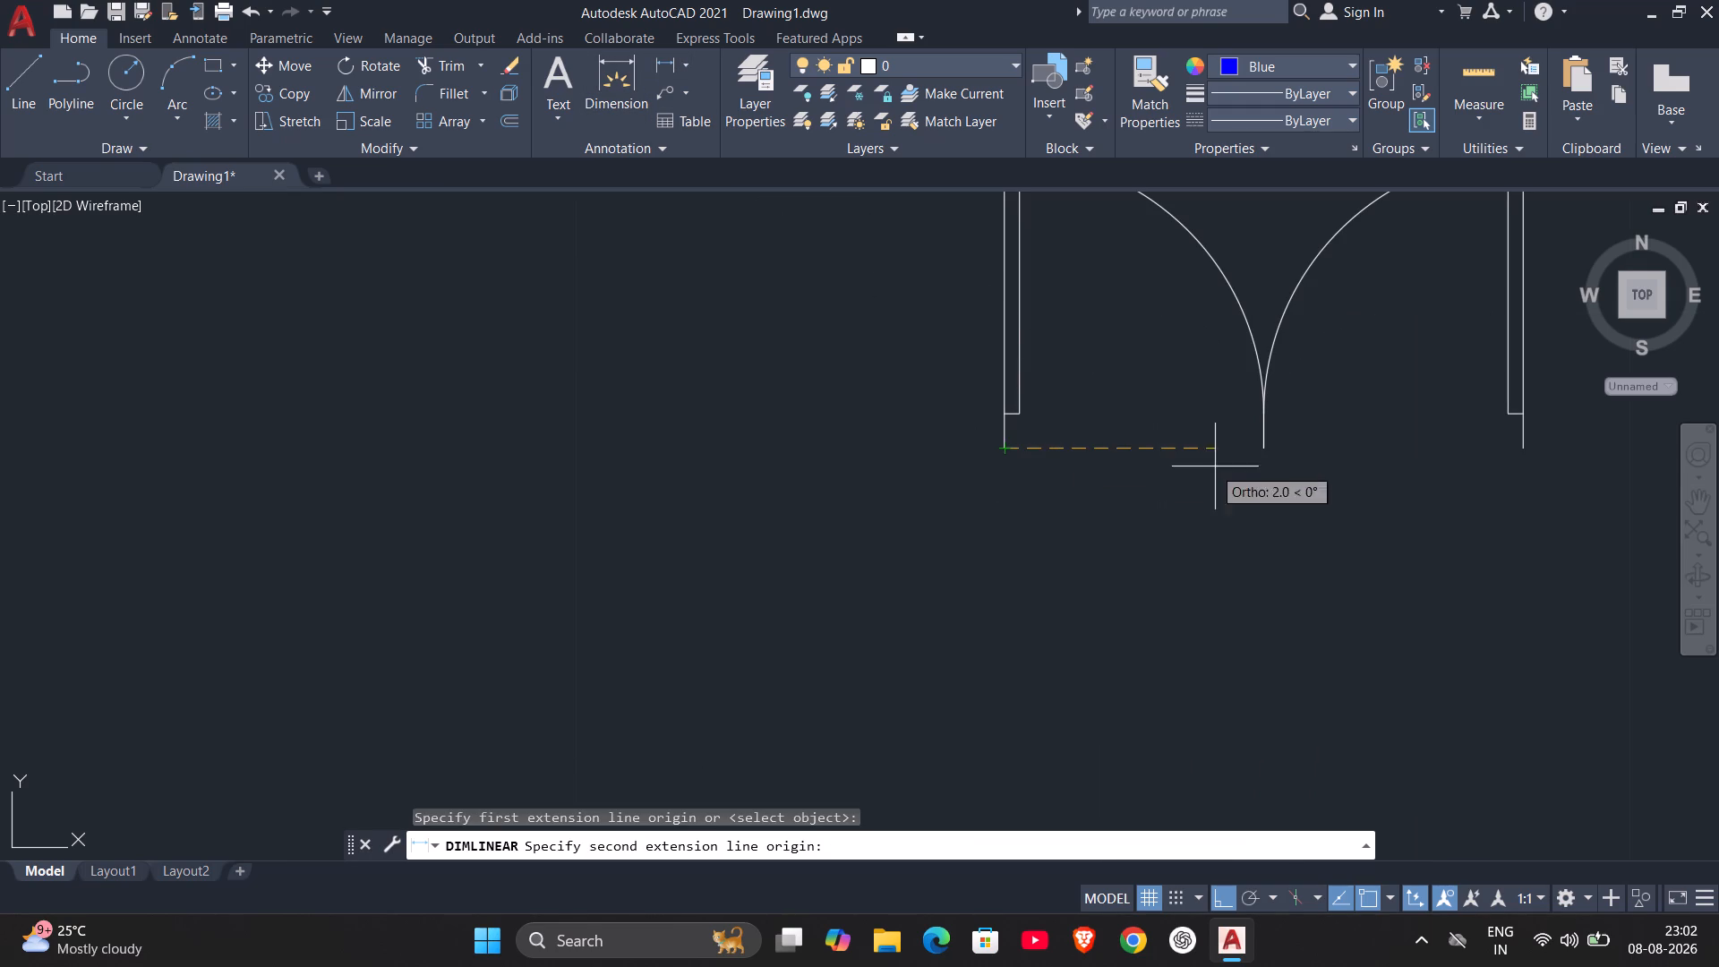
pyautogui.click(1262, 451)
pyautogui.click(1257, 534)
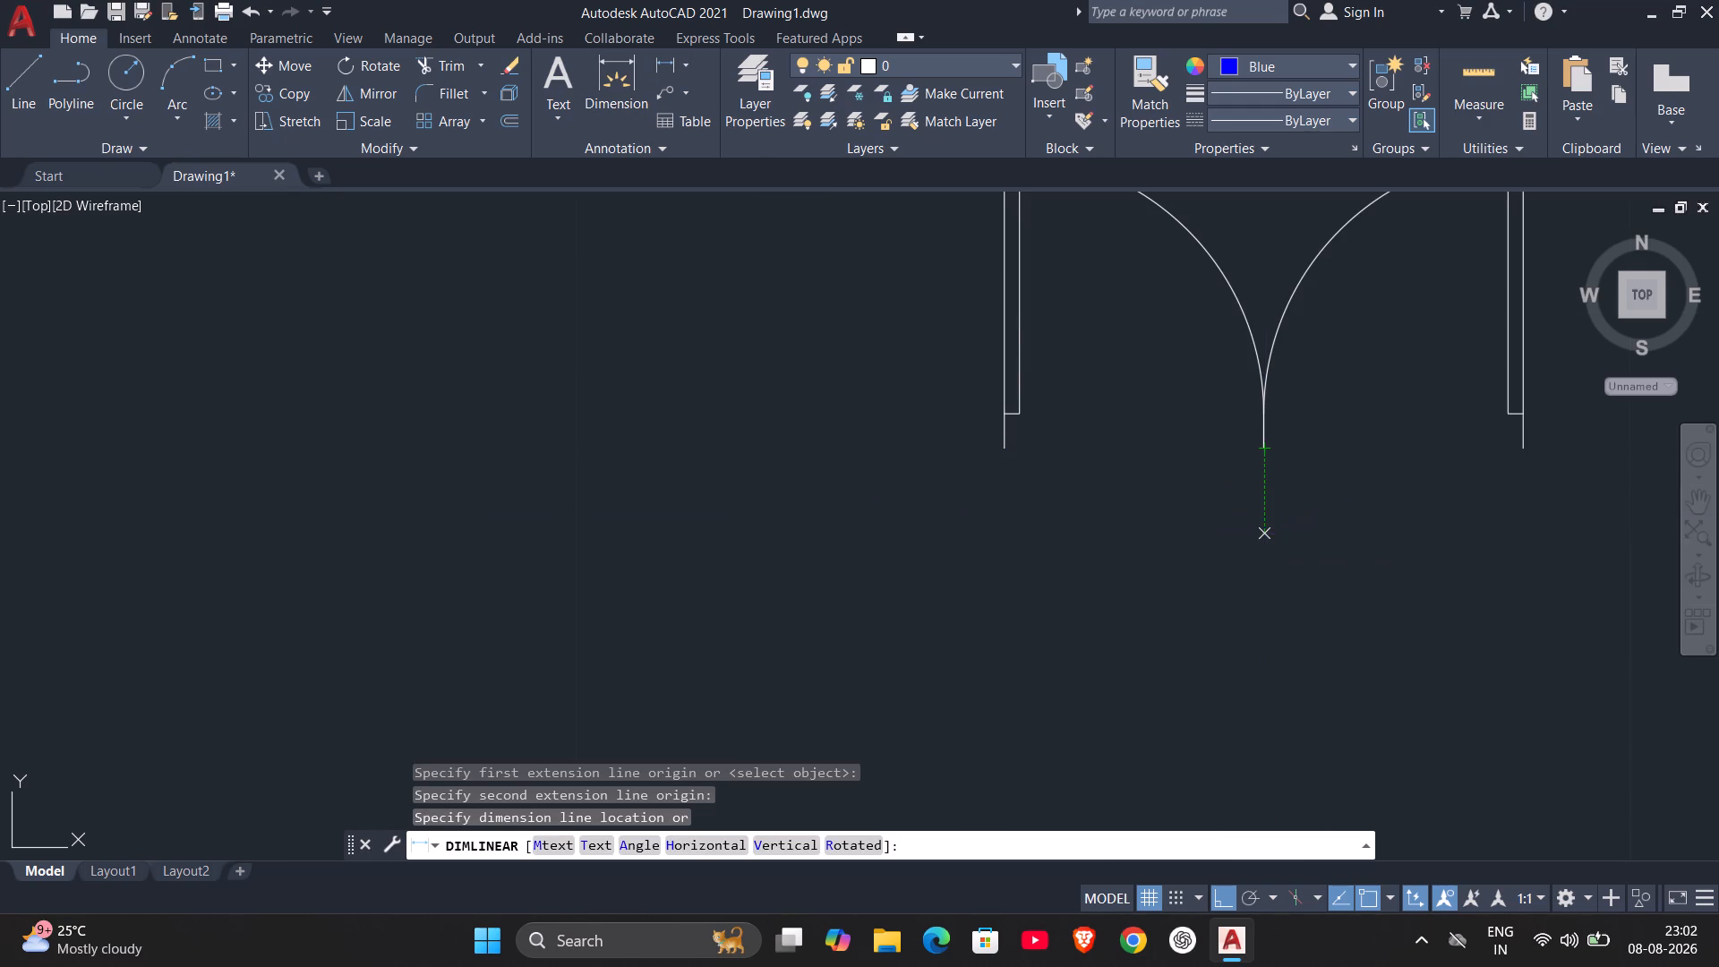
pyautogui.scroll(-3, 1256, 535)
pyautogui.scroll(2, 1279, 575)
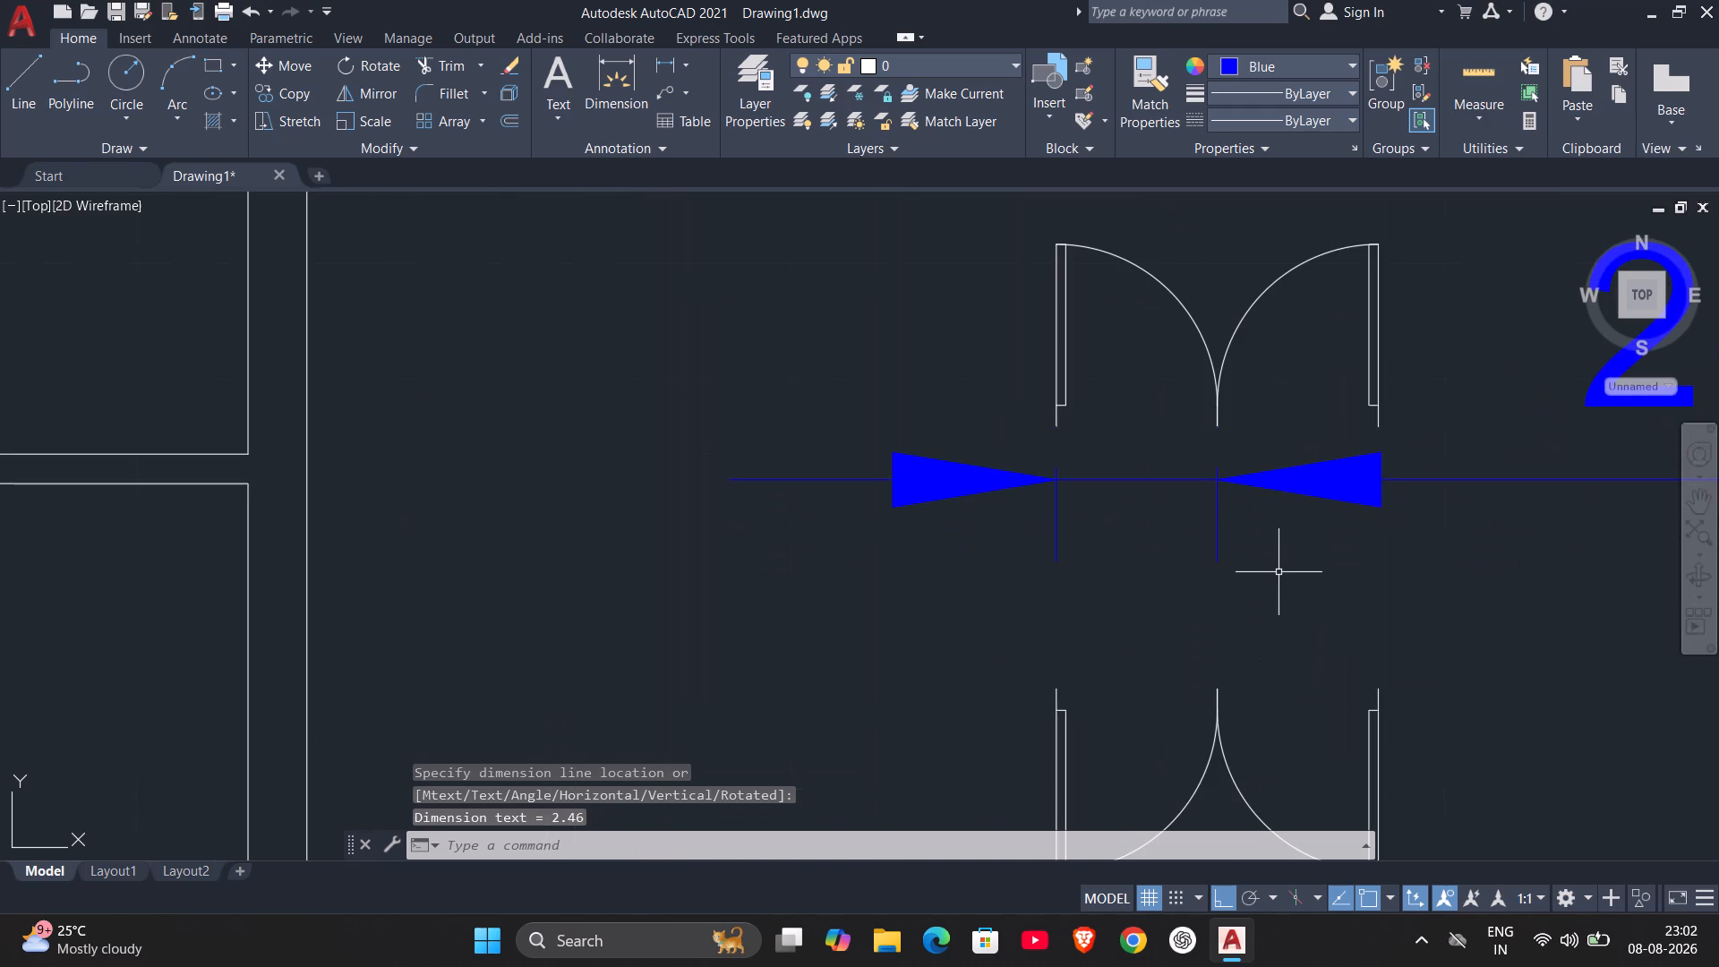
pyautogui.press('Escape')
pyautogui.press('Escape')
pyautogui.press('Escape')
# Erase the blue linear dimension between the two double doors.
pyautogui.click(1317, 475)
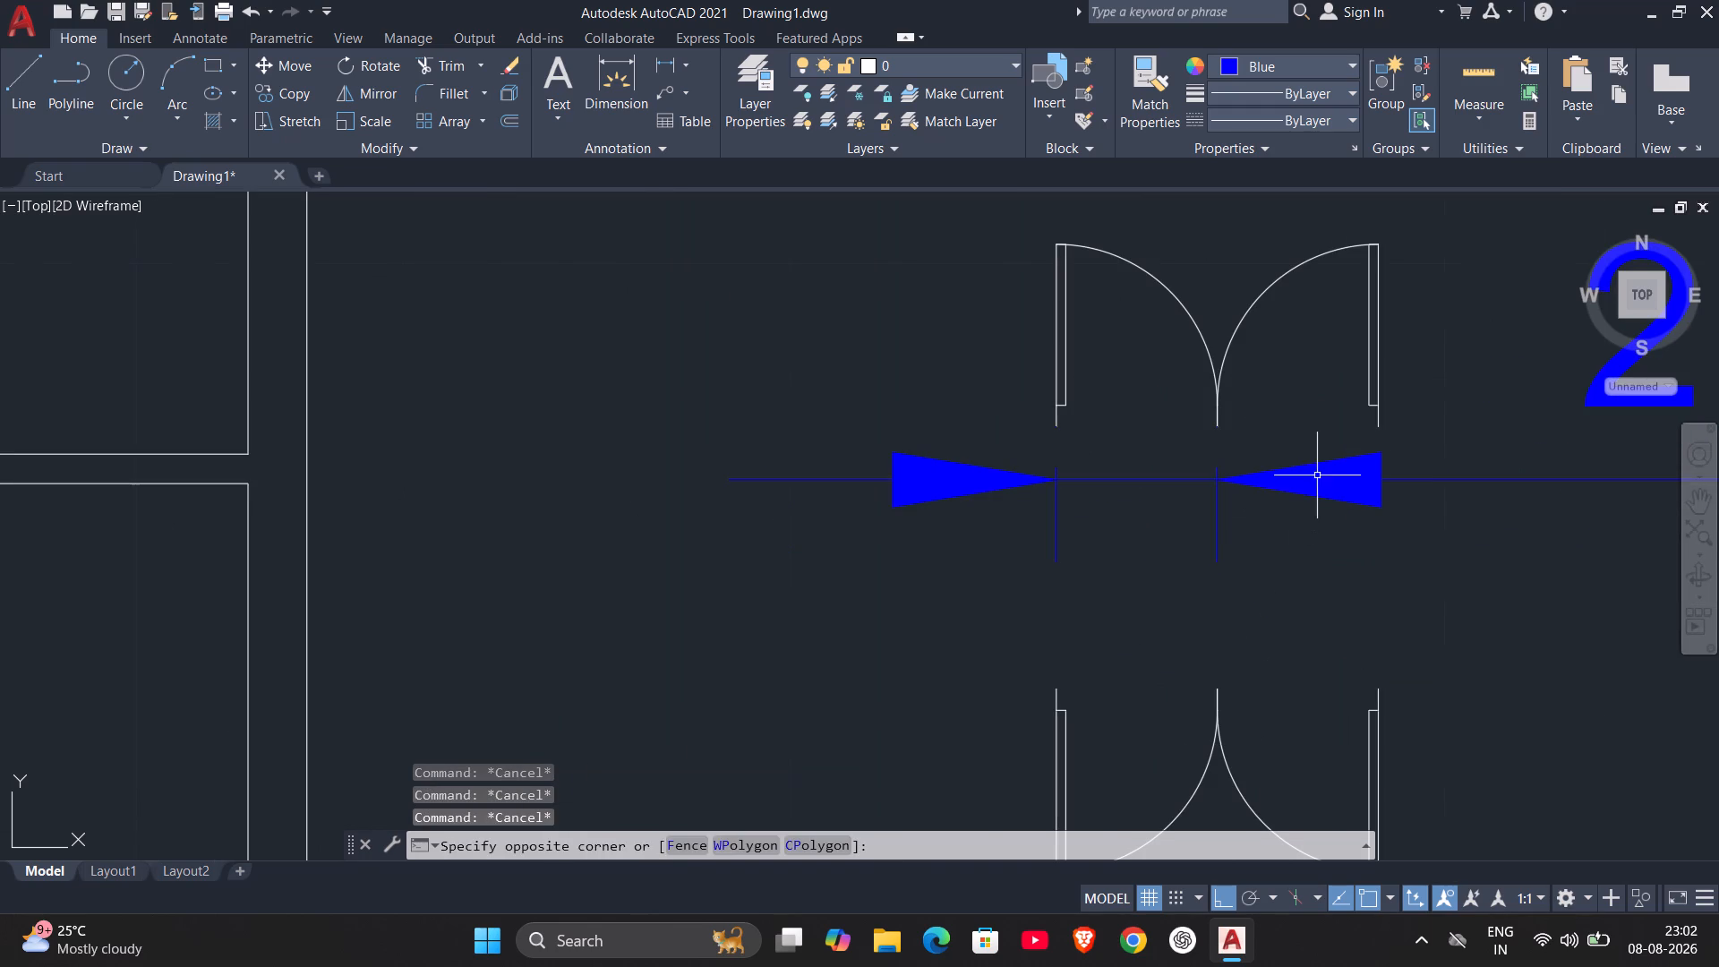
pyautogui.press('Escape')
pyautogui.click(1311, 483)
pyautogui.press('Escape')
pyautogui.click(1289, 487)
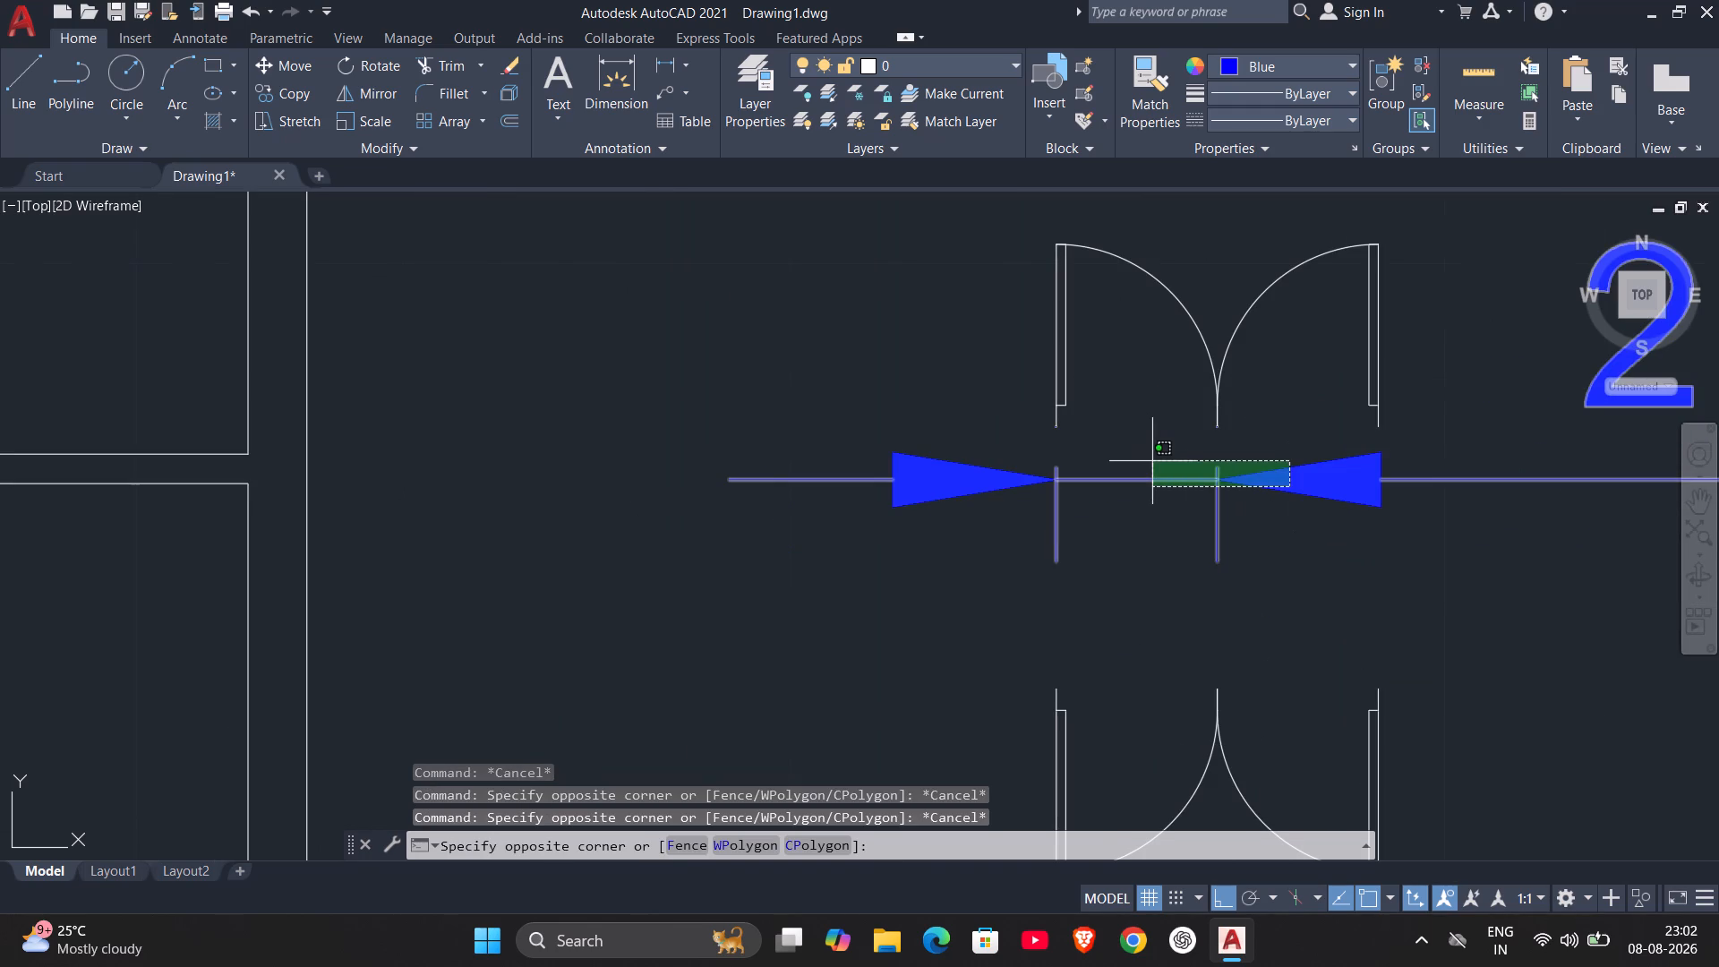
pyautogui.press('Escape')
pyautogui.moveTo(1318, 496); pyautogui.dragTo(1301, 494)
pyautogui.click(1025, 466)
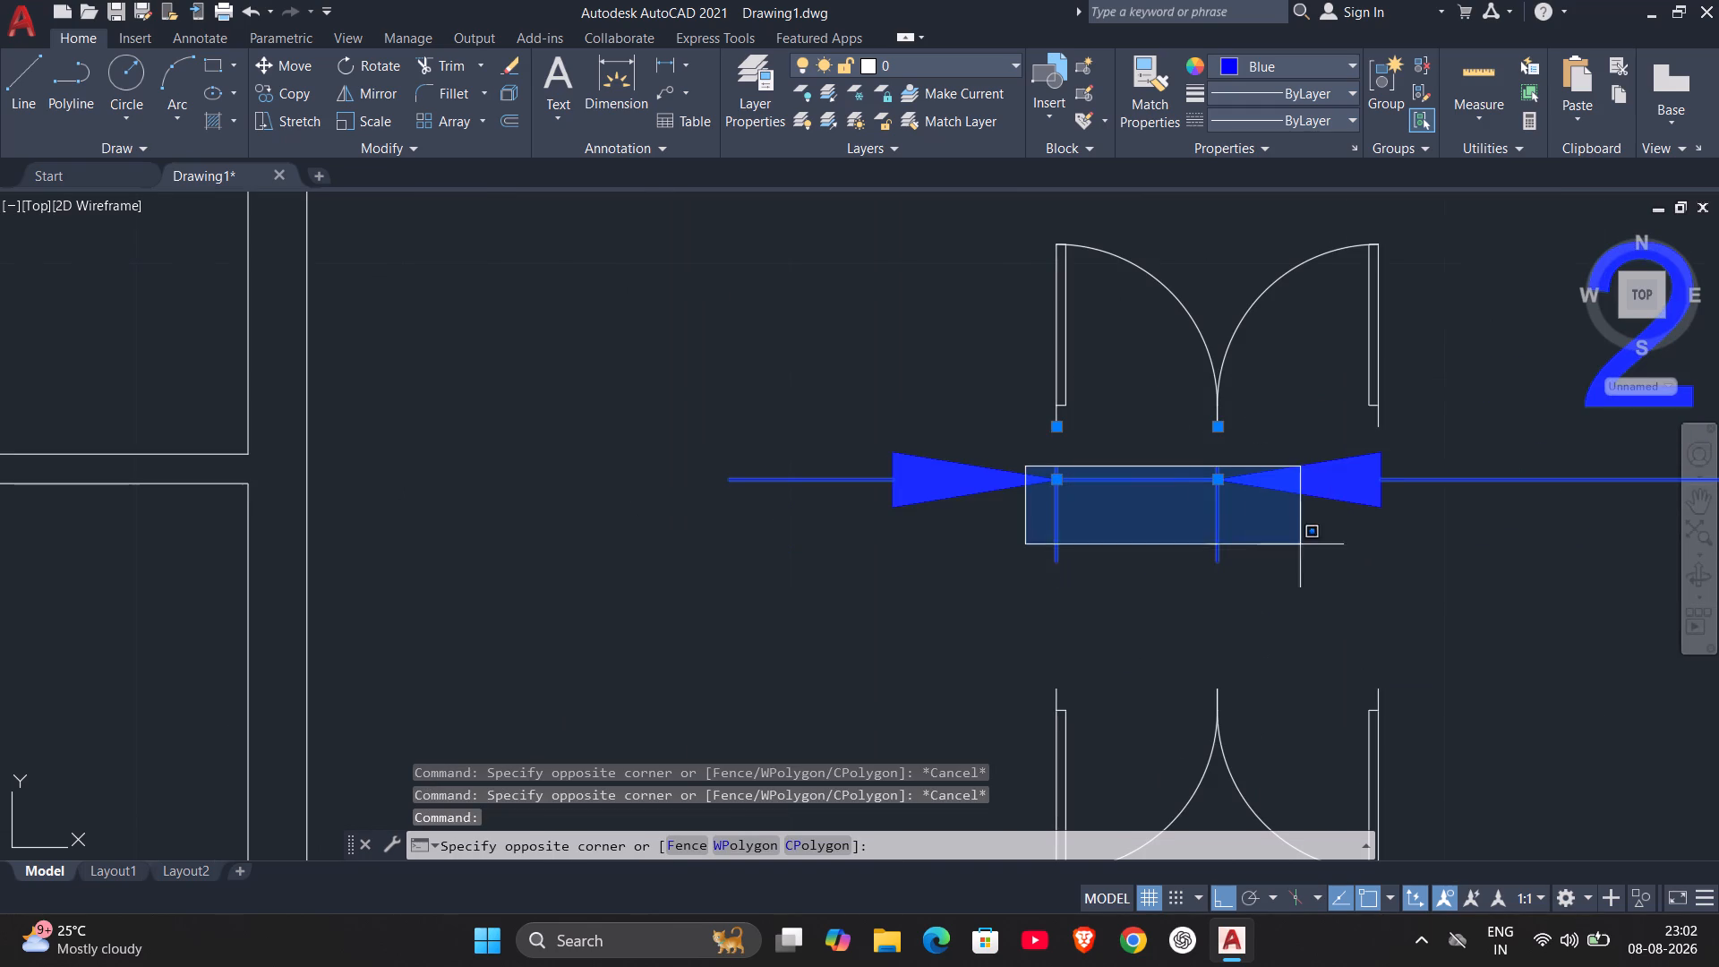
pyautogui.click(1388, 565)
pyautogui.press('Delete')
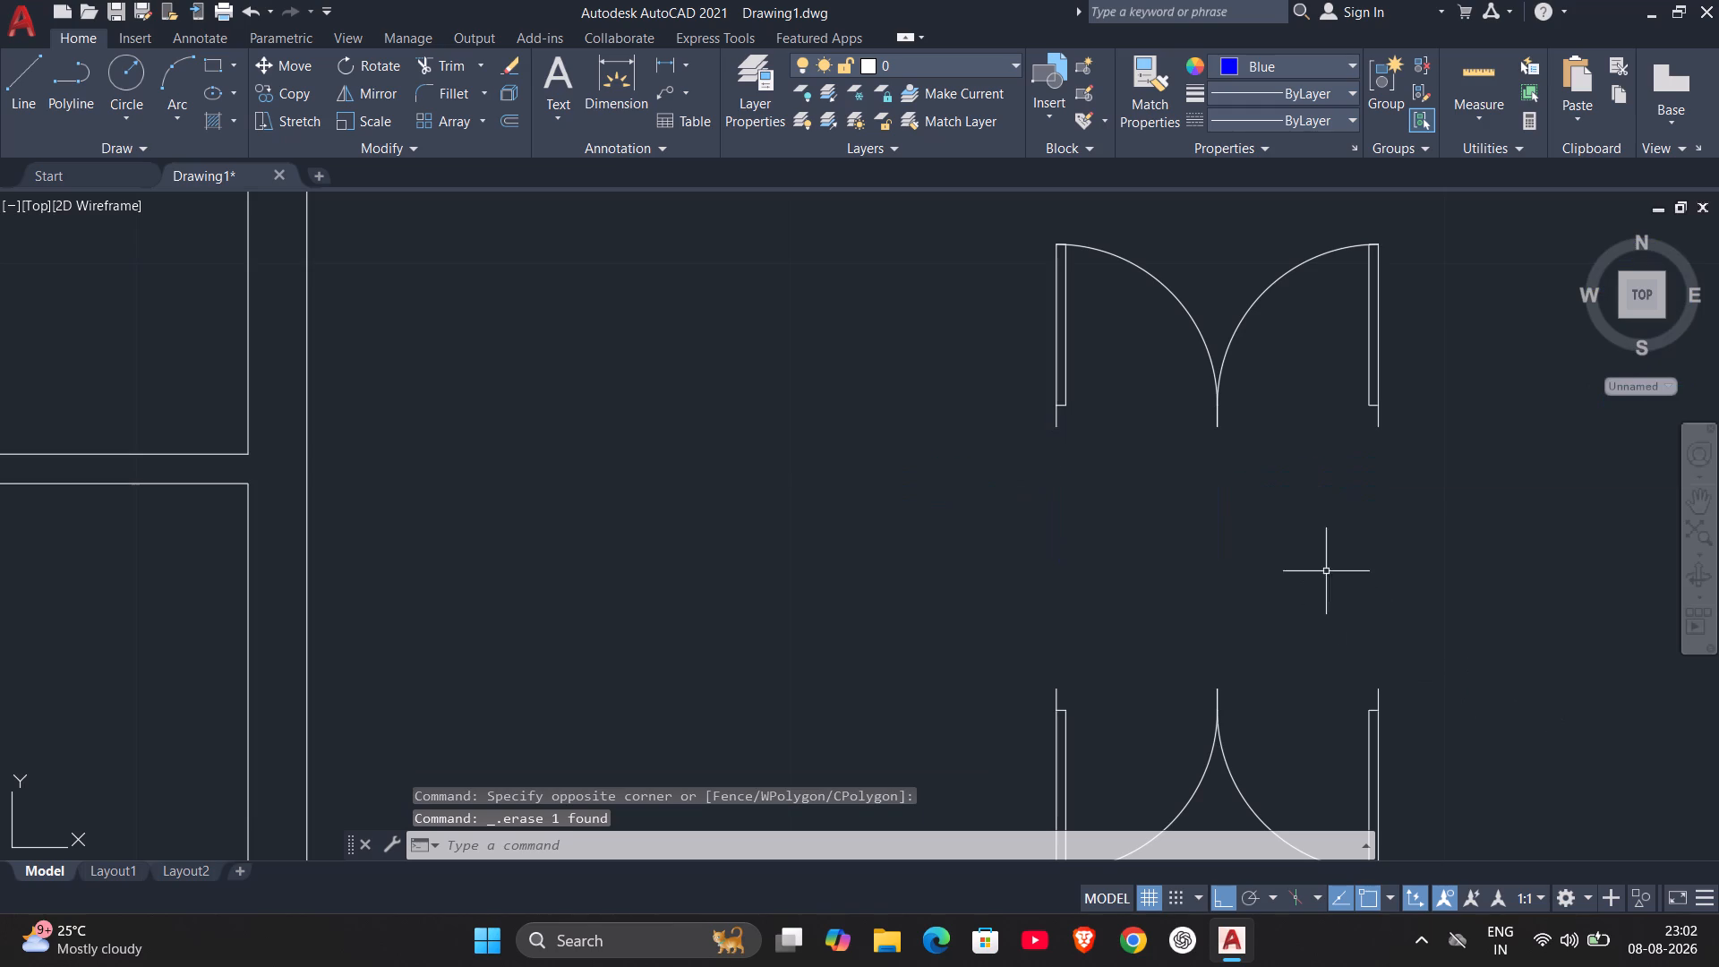
# Move the left leaf of the upper double door horizontally into the empty space between it and the floor plan.
pyautogui.scroll(-1, 1307, 549)
pyautogui.scroll(2, 1306, 545)
pyautogui.scroll(-2, 1304, 543)
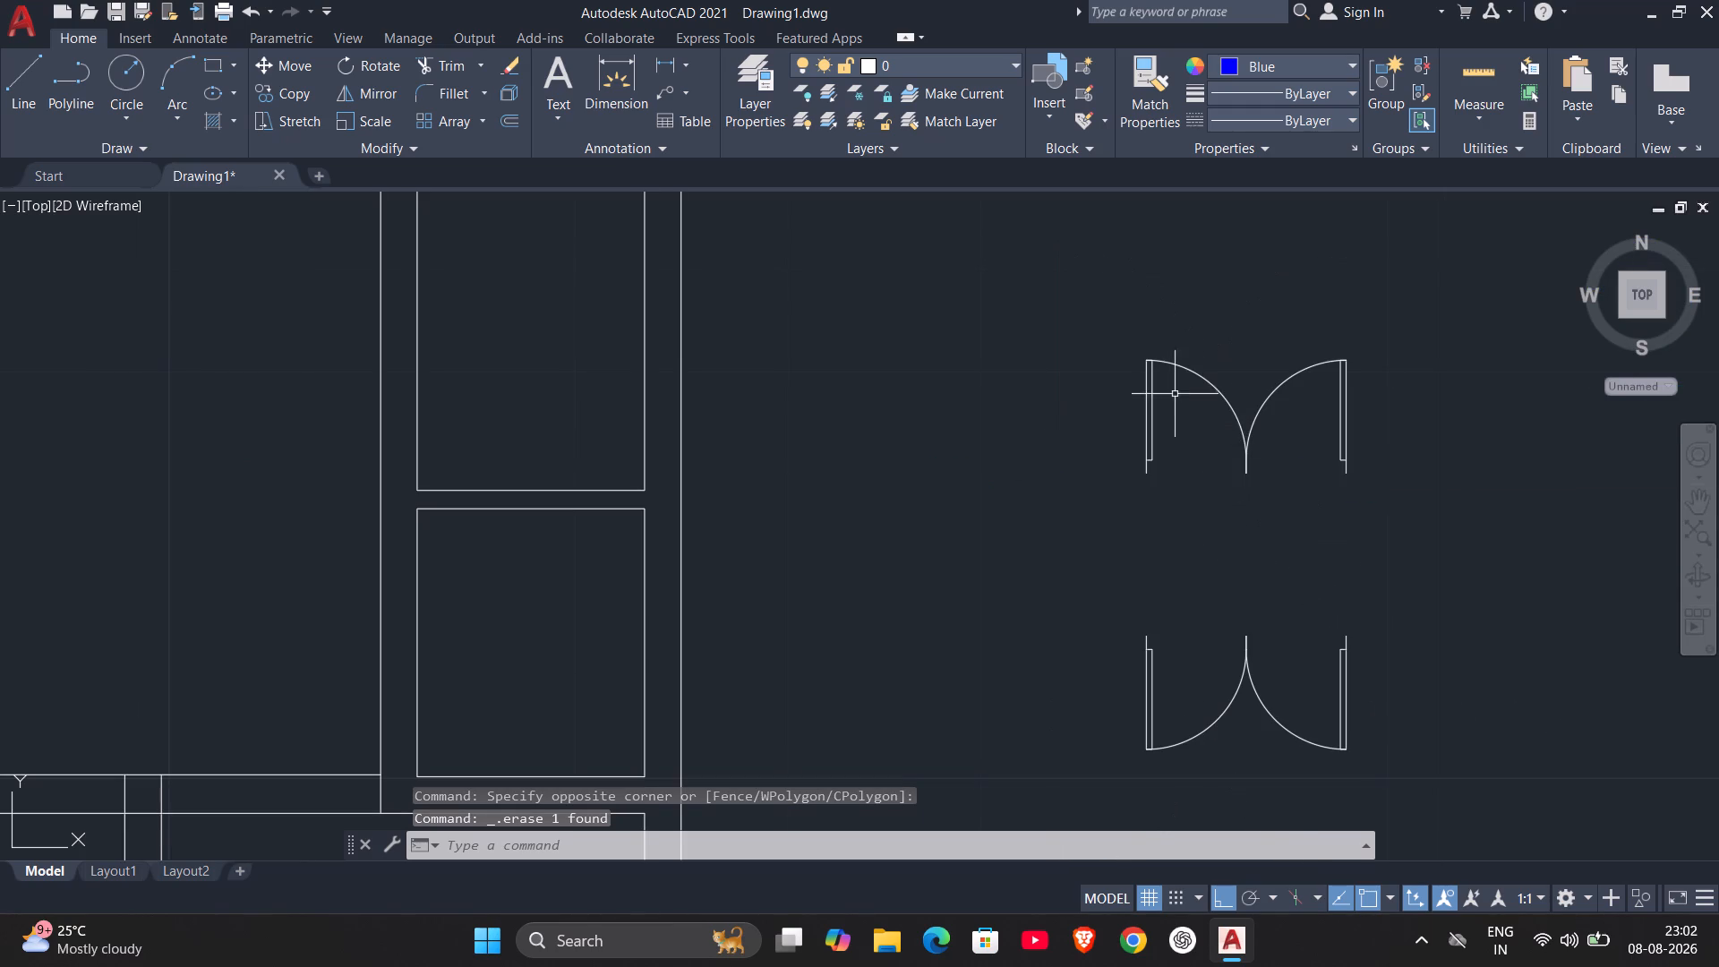
pyautogui.click(1146, 372)
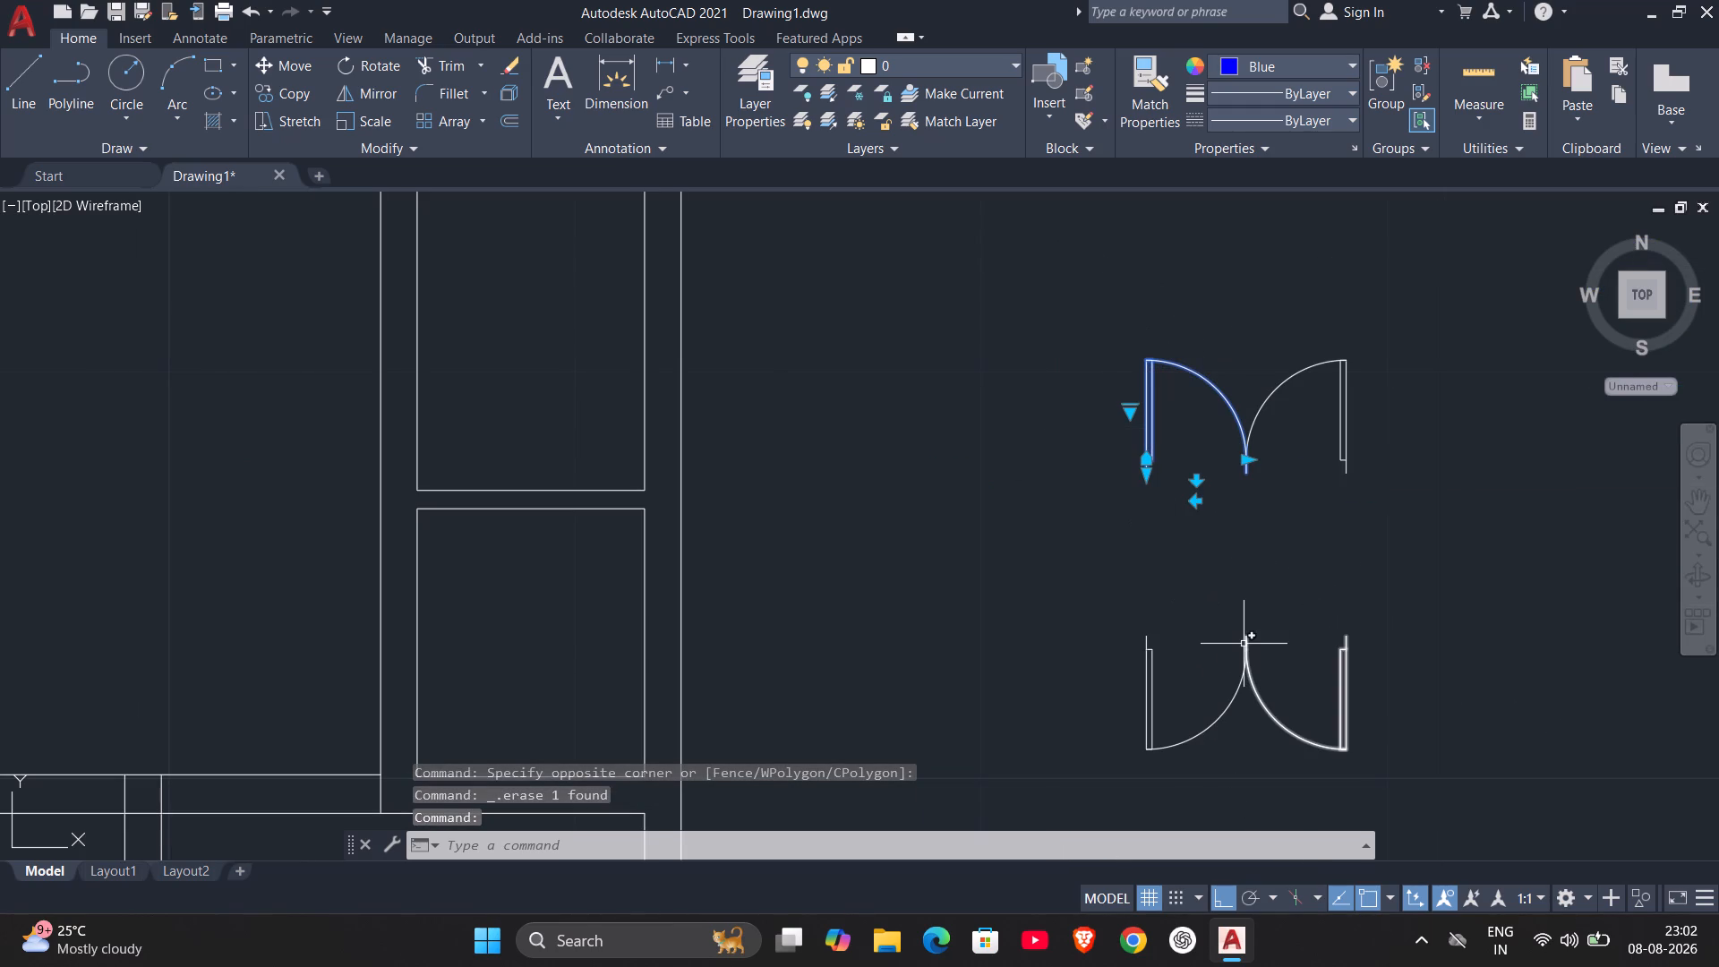
pyautogui.press('m')
pyautogui.press('Return')
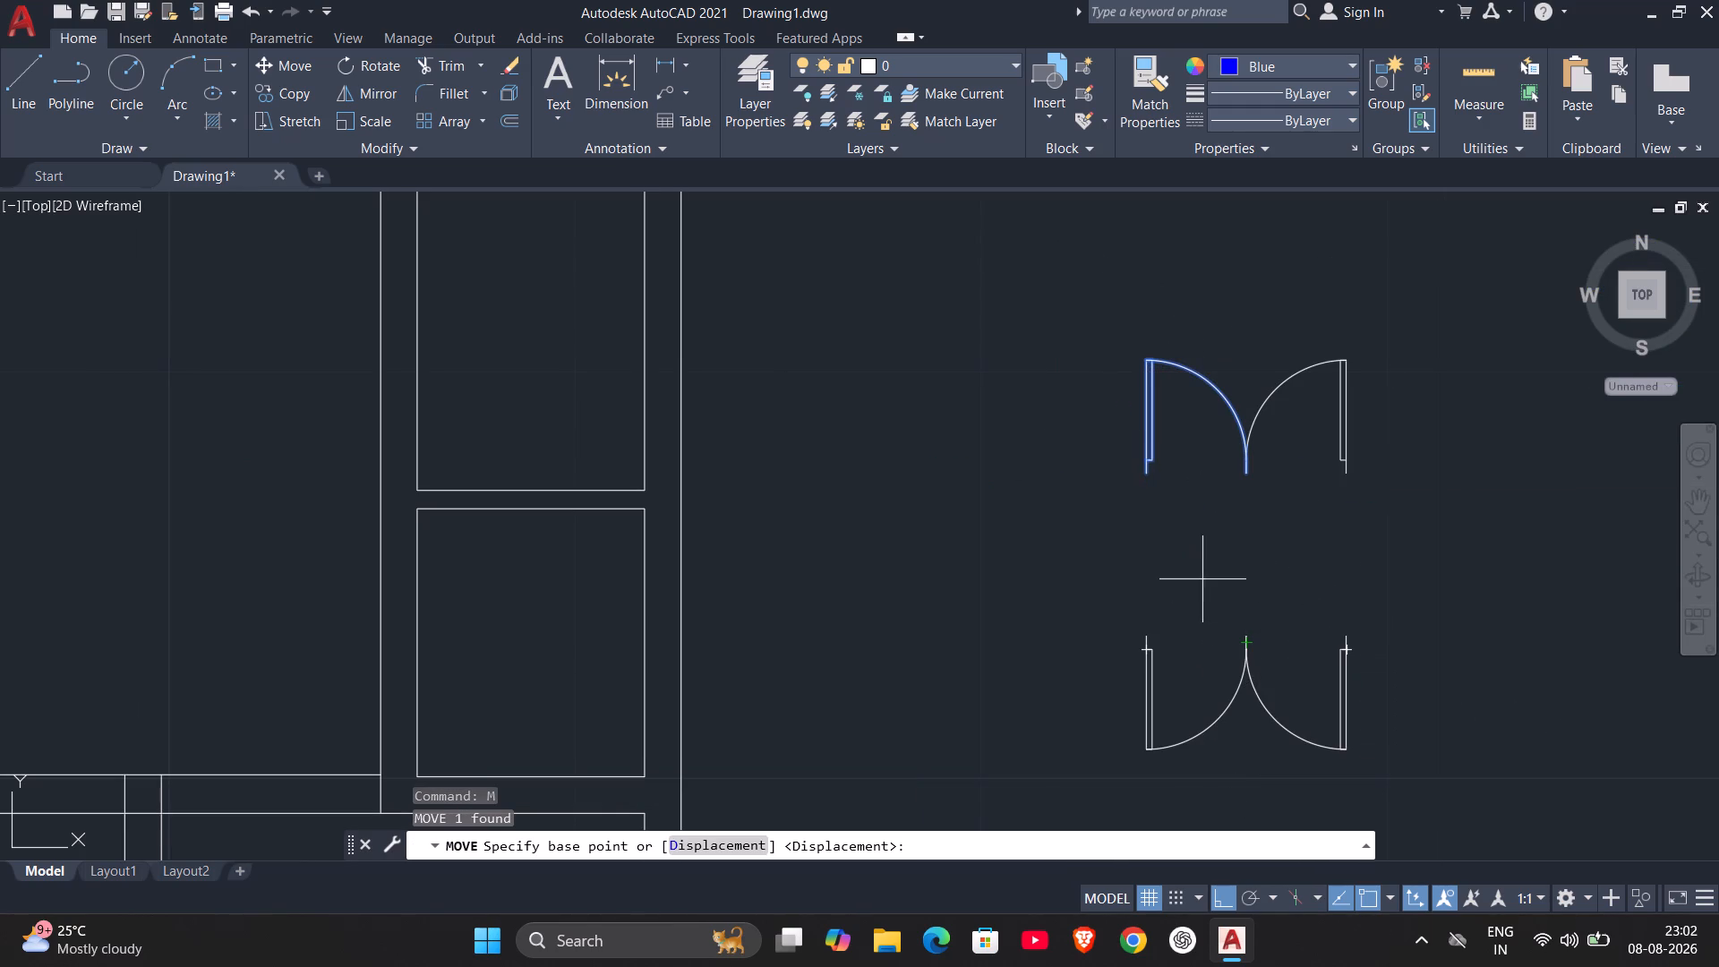
pyautogui.click(1145, 476)
pyautogui.click(983, 515)
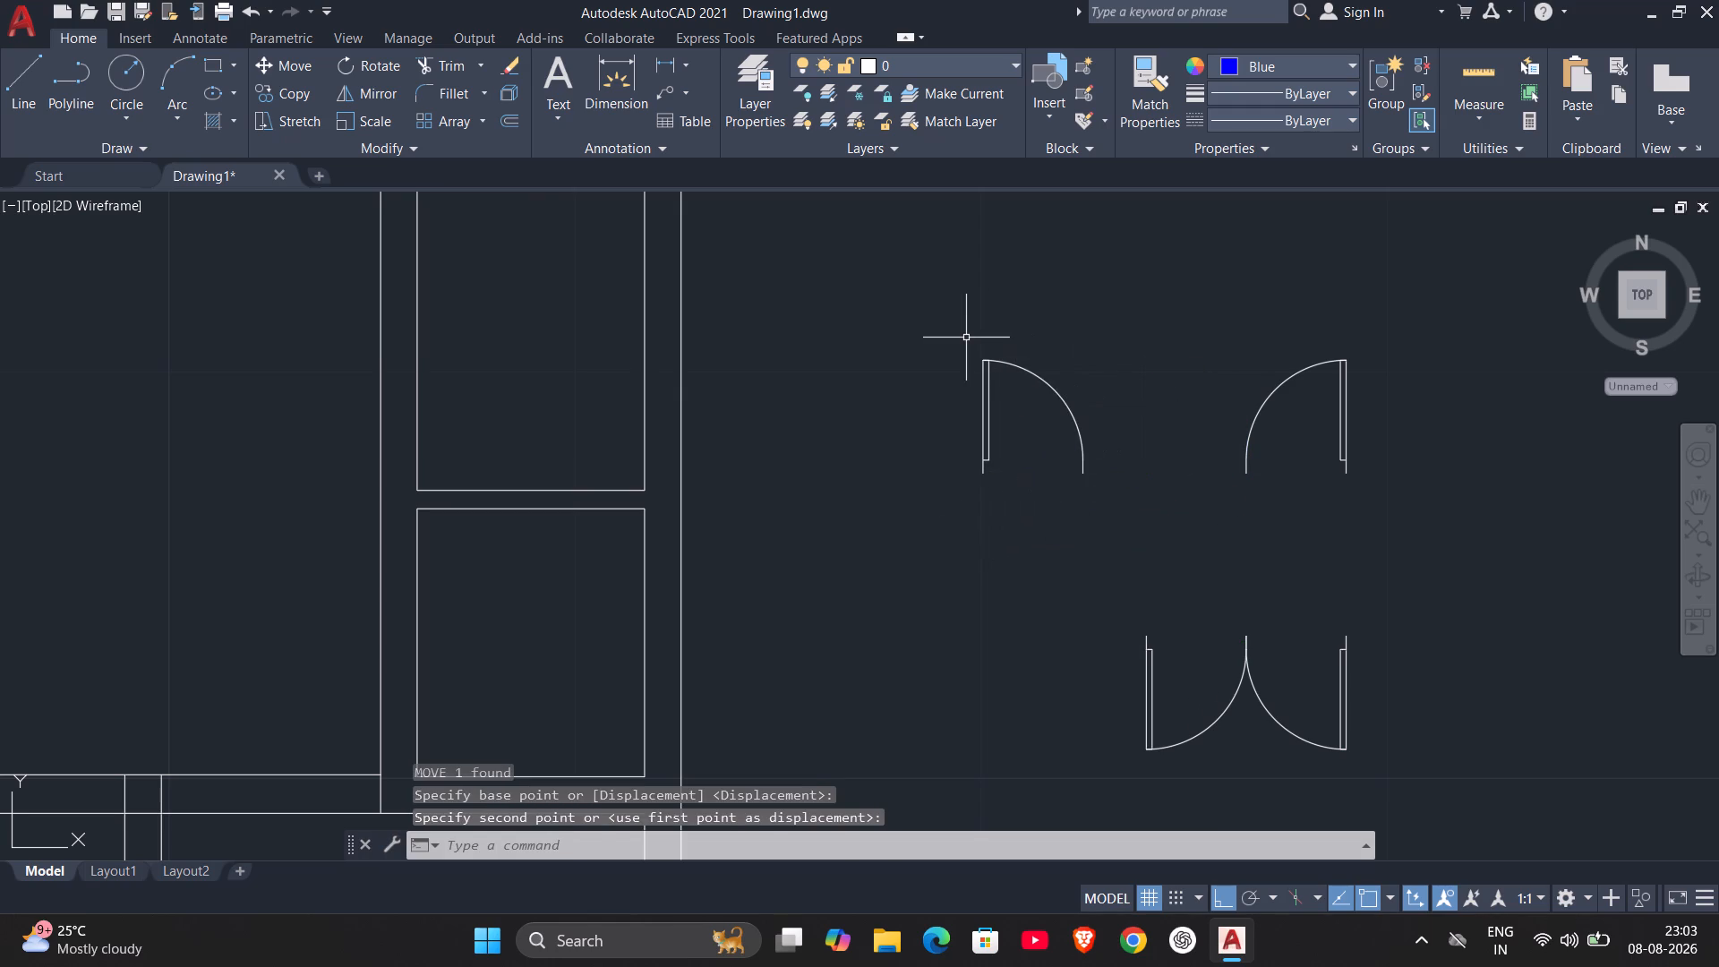
# Stretch the width of the separated single door block with a value of 3.
pyautogui.moveTo(960, 340); pyautogui.dragTo(986, 384)
pyautogui.click(1121, 553)
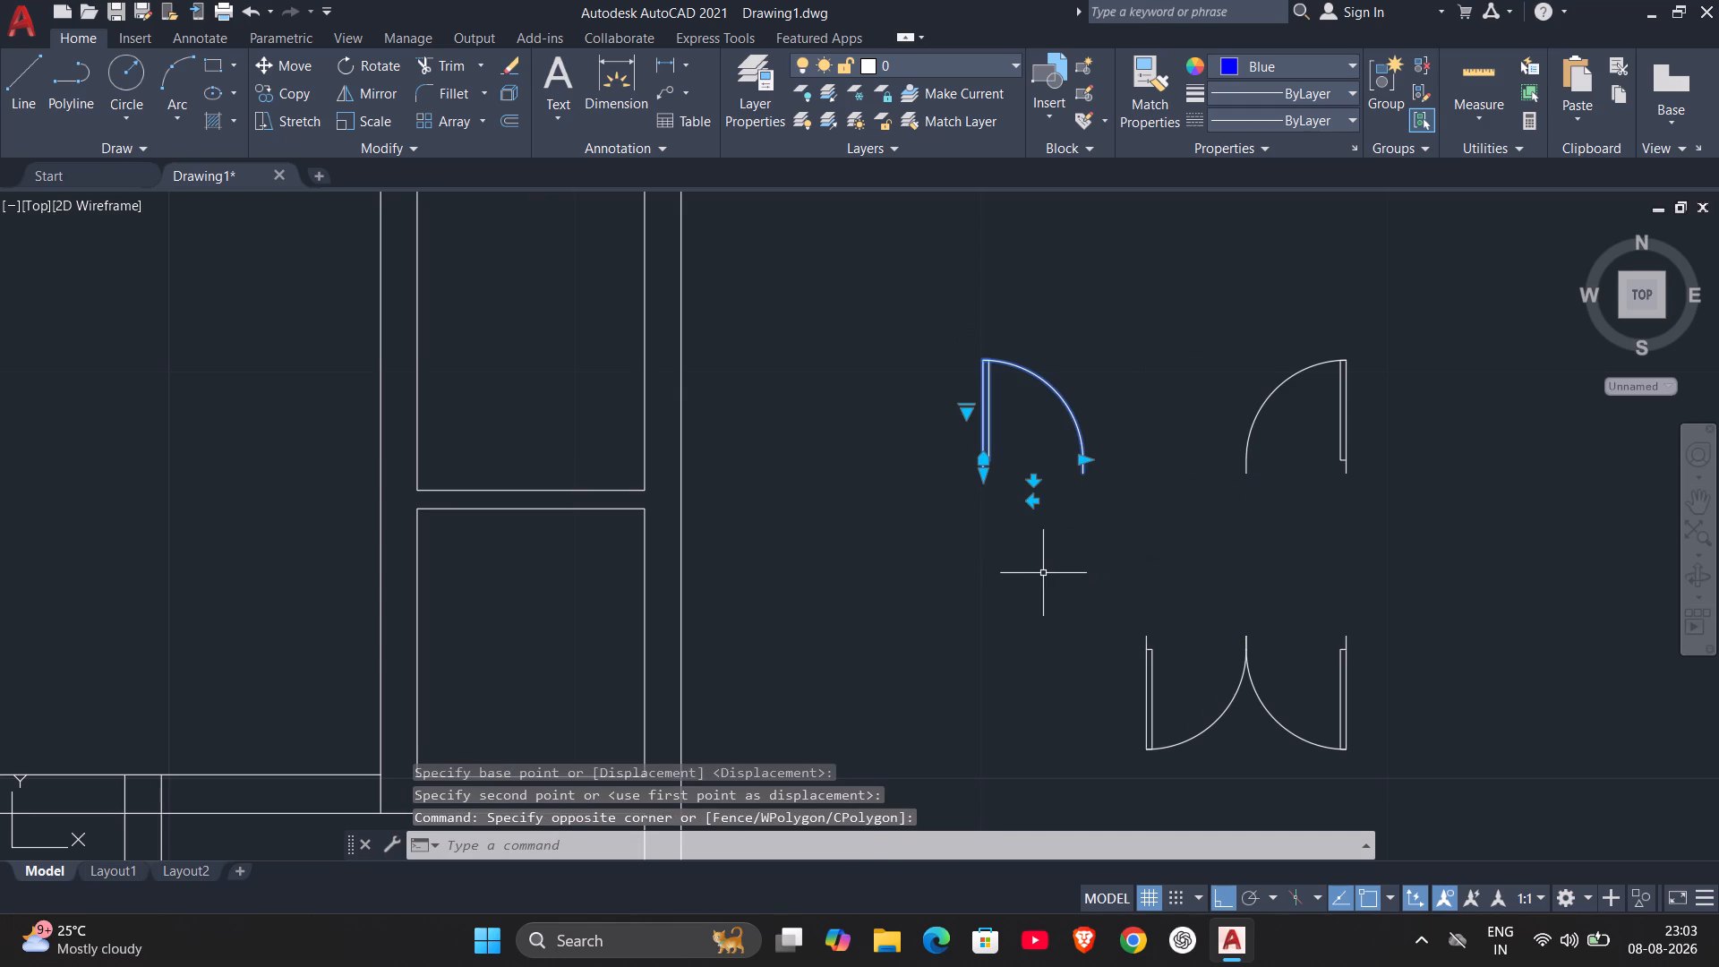
pyautogui.click(1086, 463)
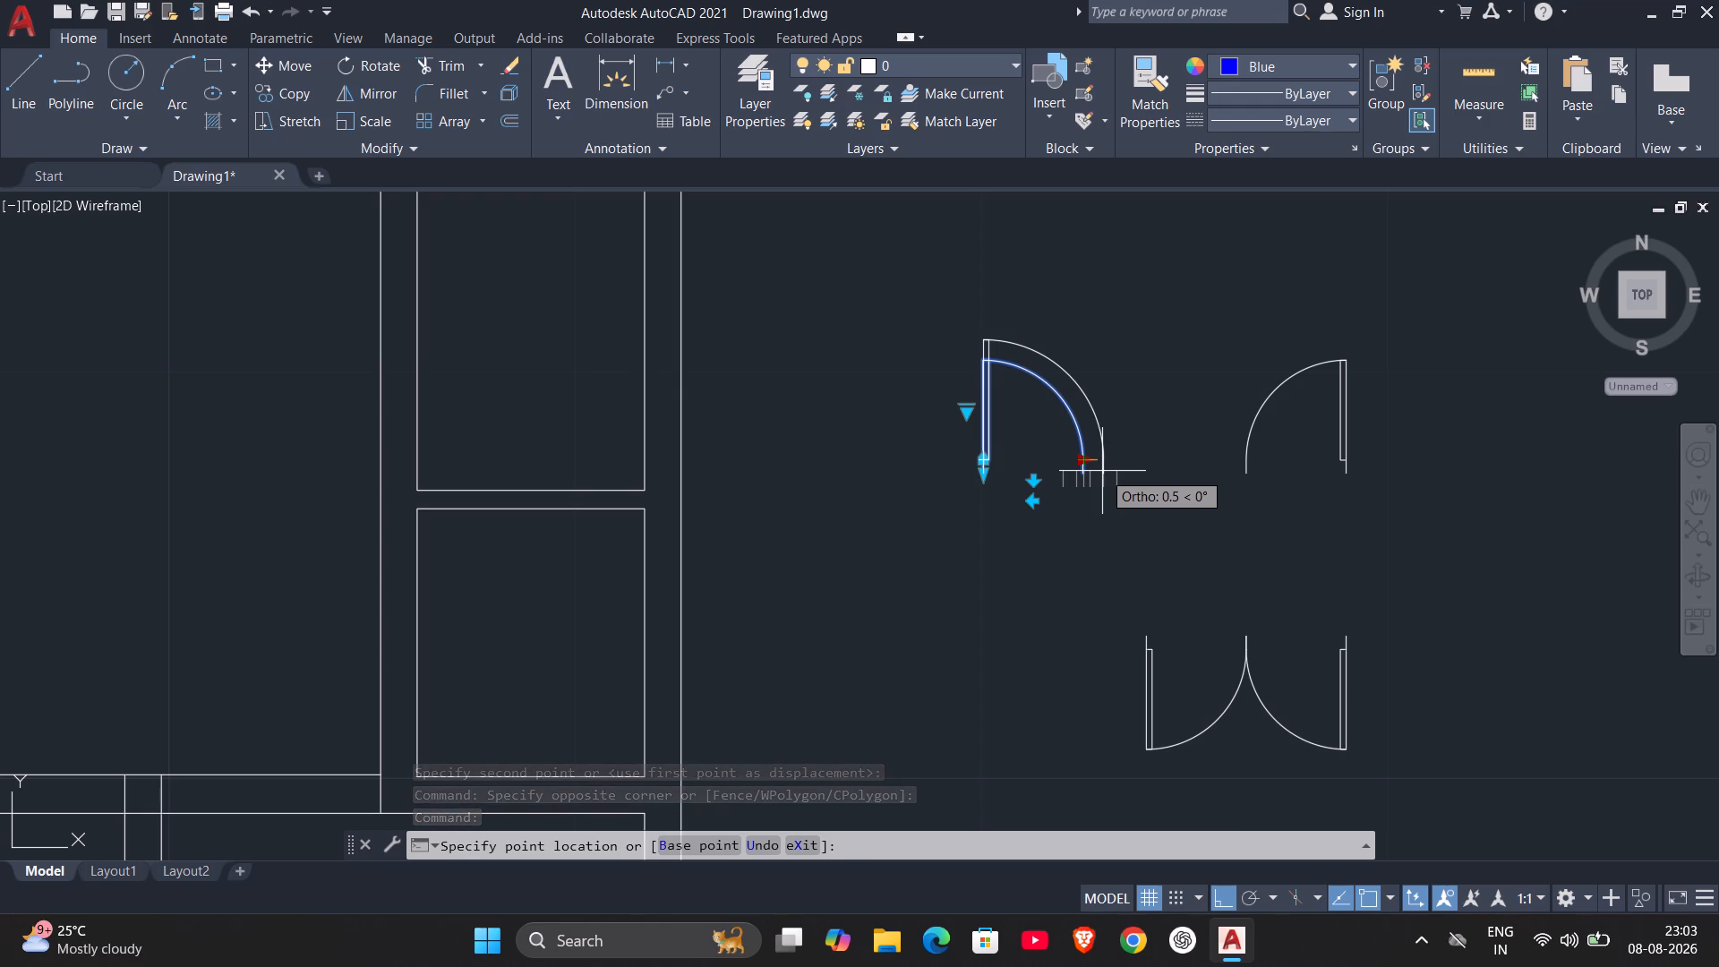
pyautogui.press('3')
pyautogui.press('Return')
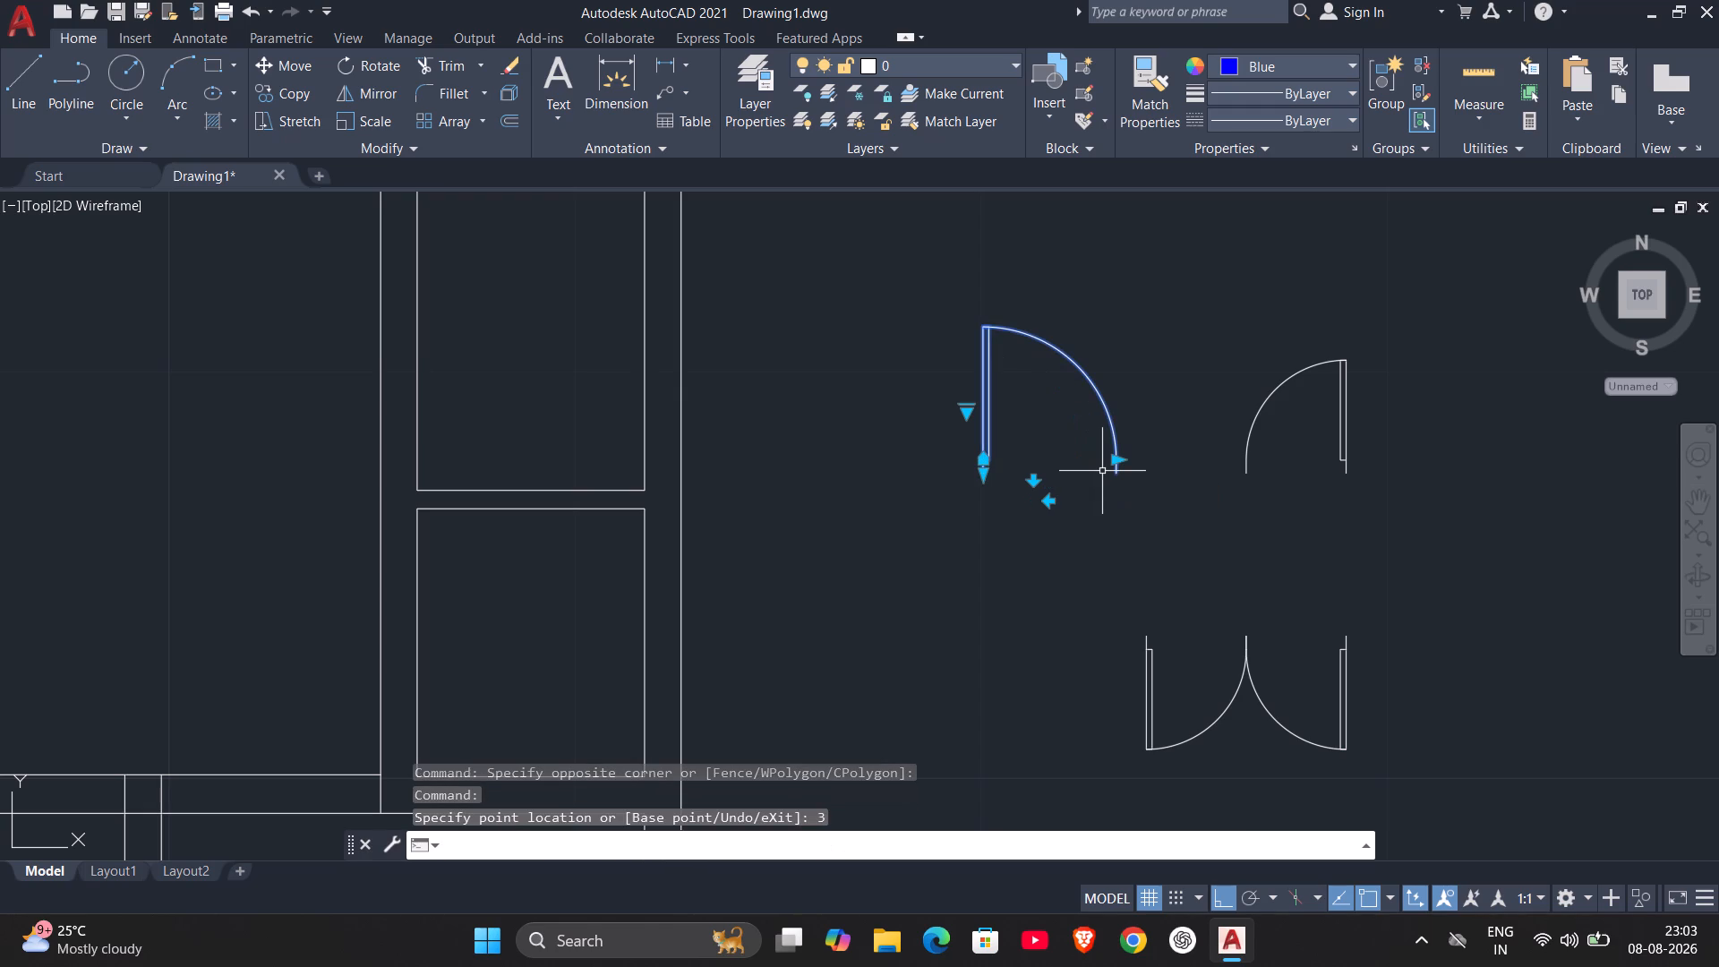
pyautogui.press('Escape')
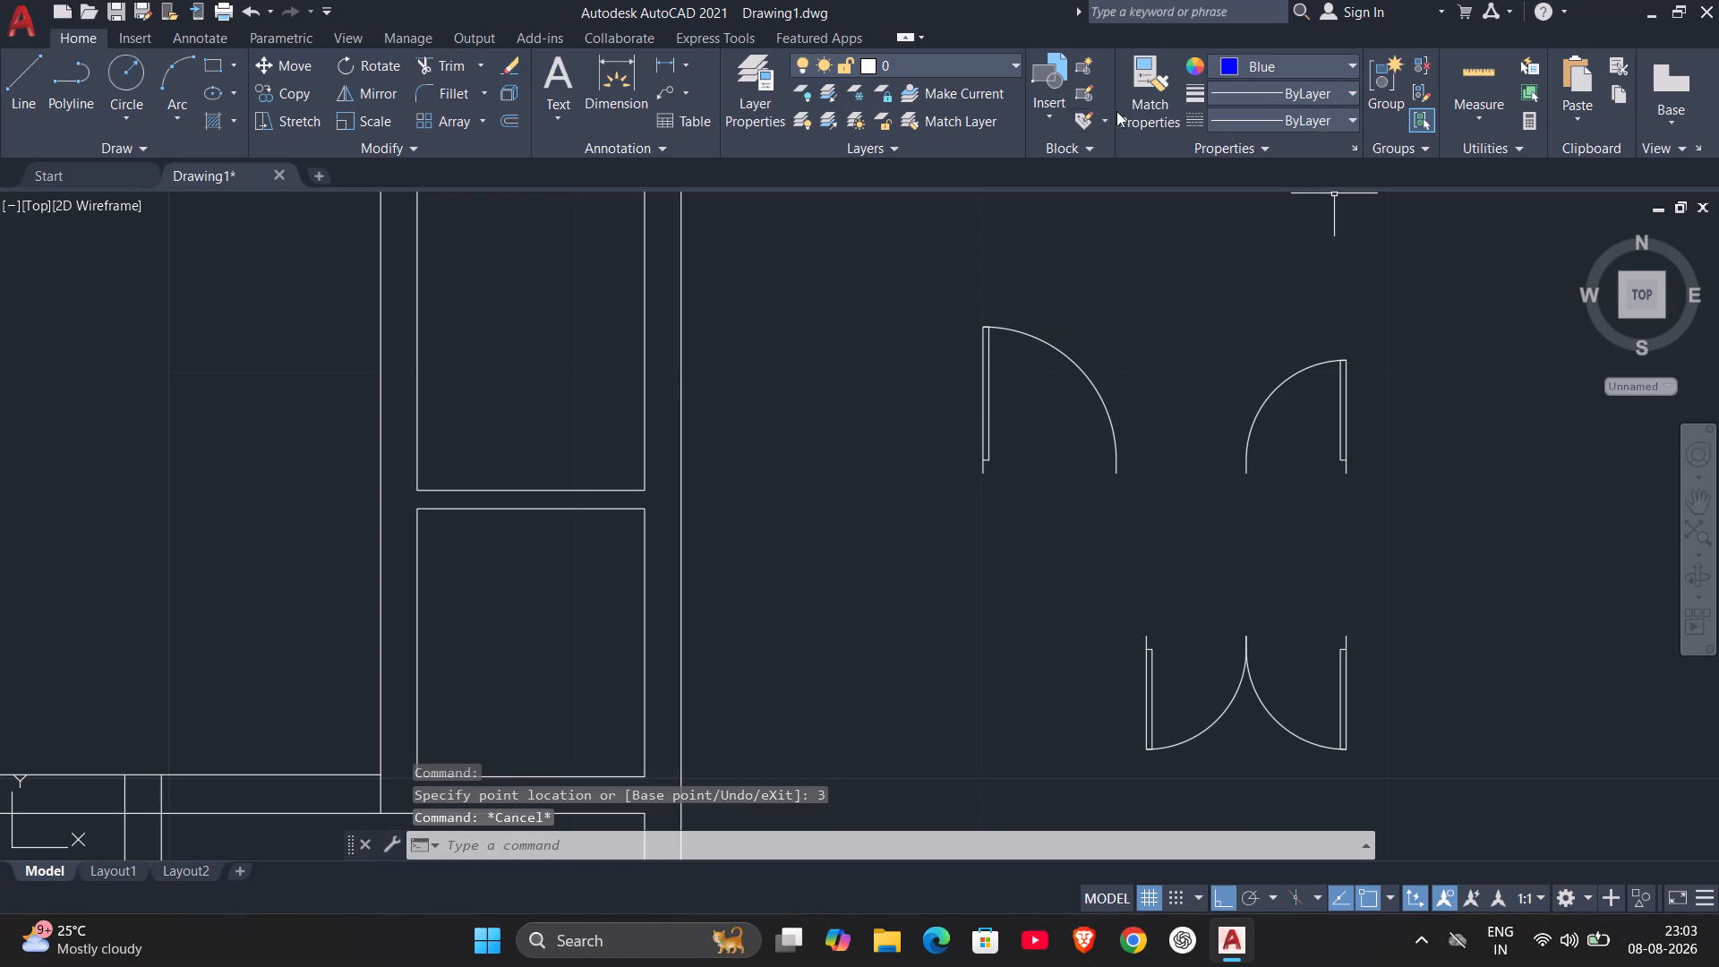
# Measure the opening width of the enlarged single door with a linear dimension, without placing it.
pyautogui.click(671, 65)
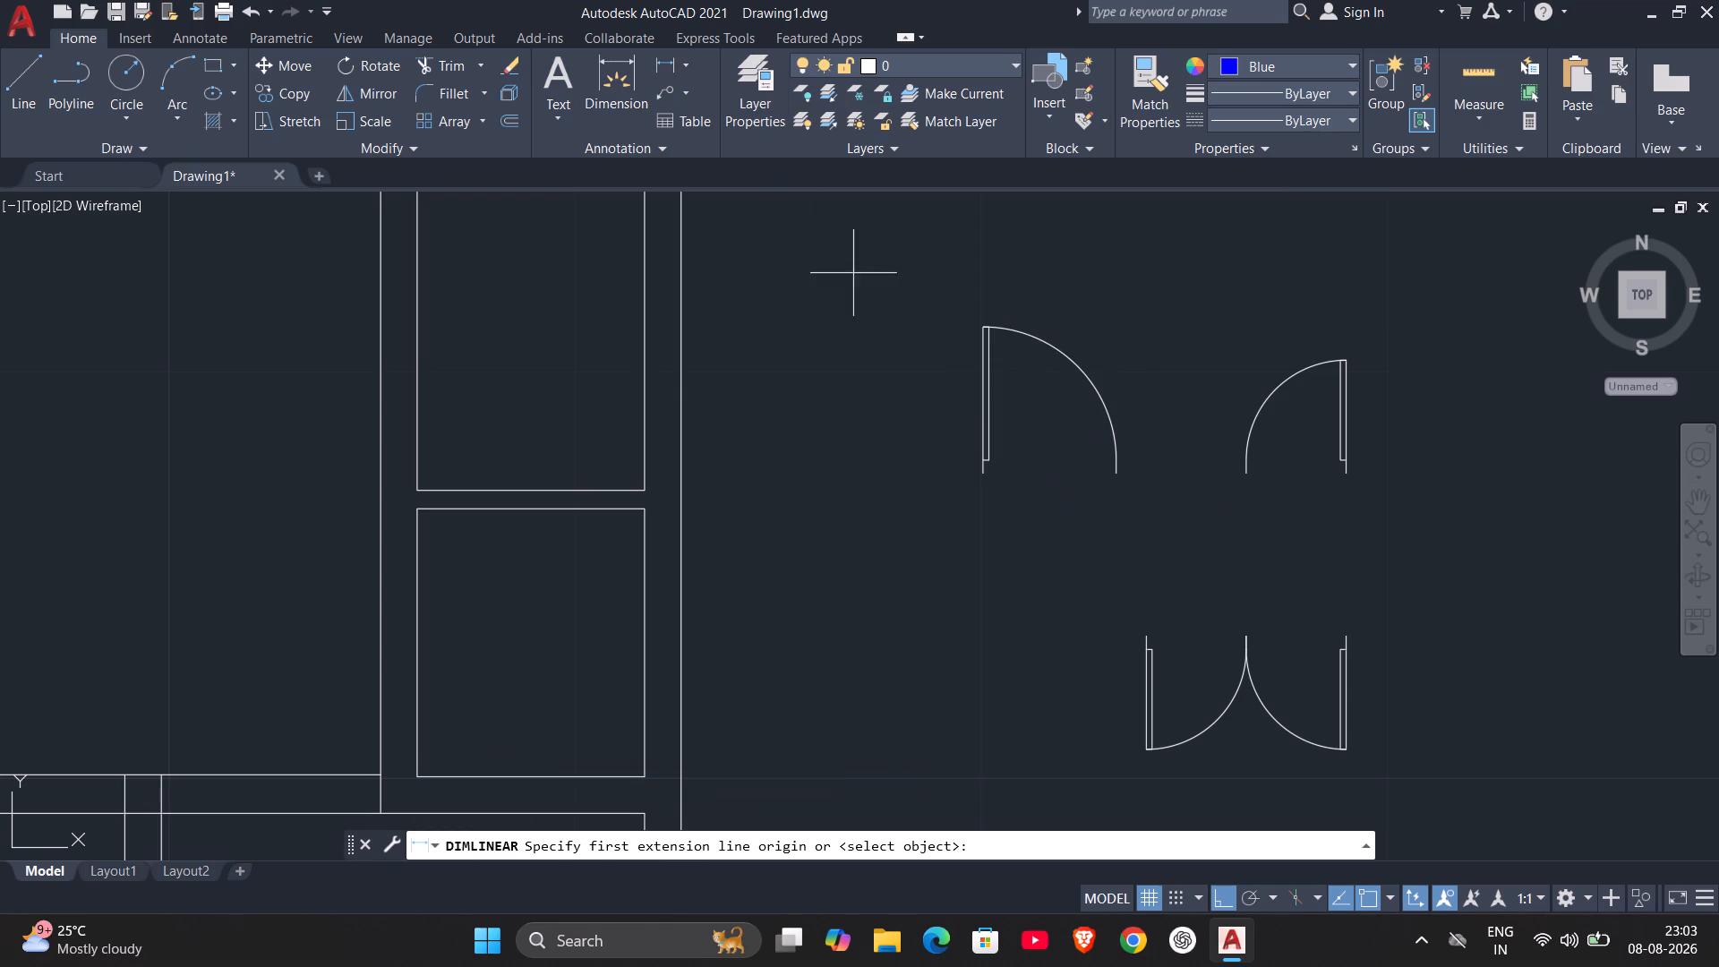
pyautogui.click(983, 480)
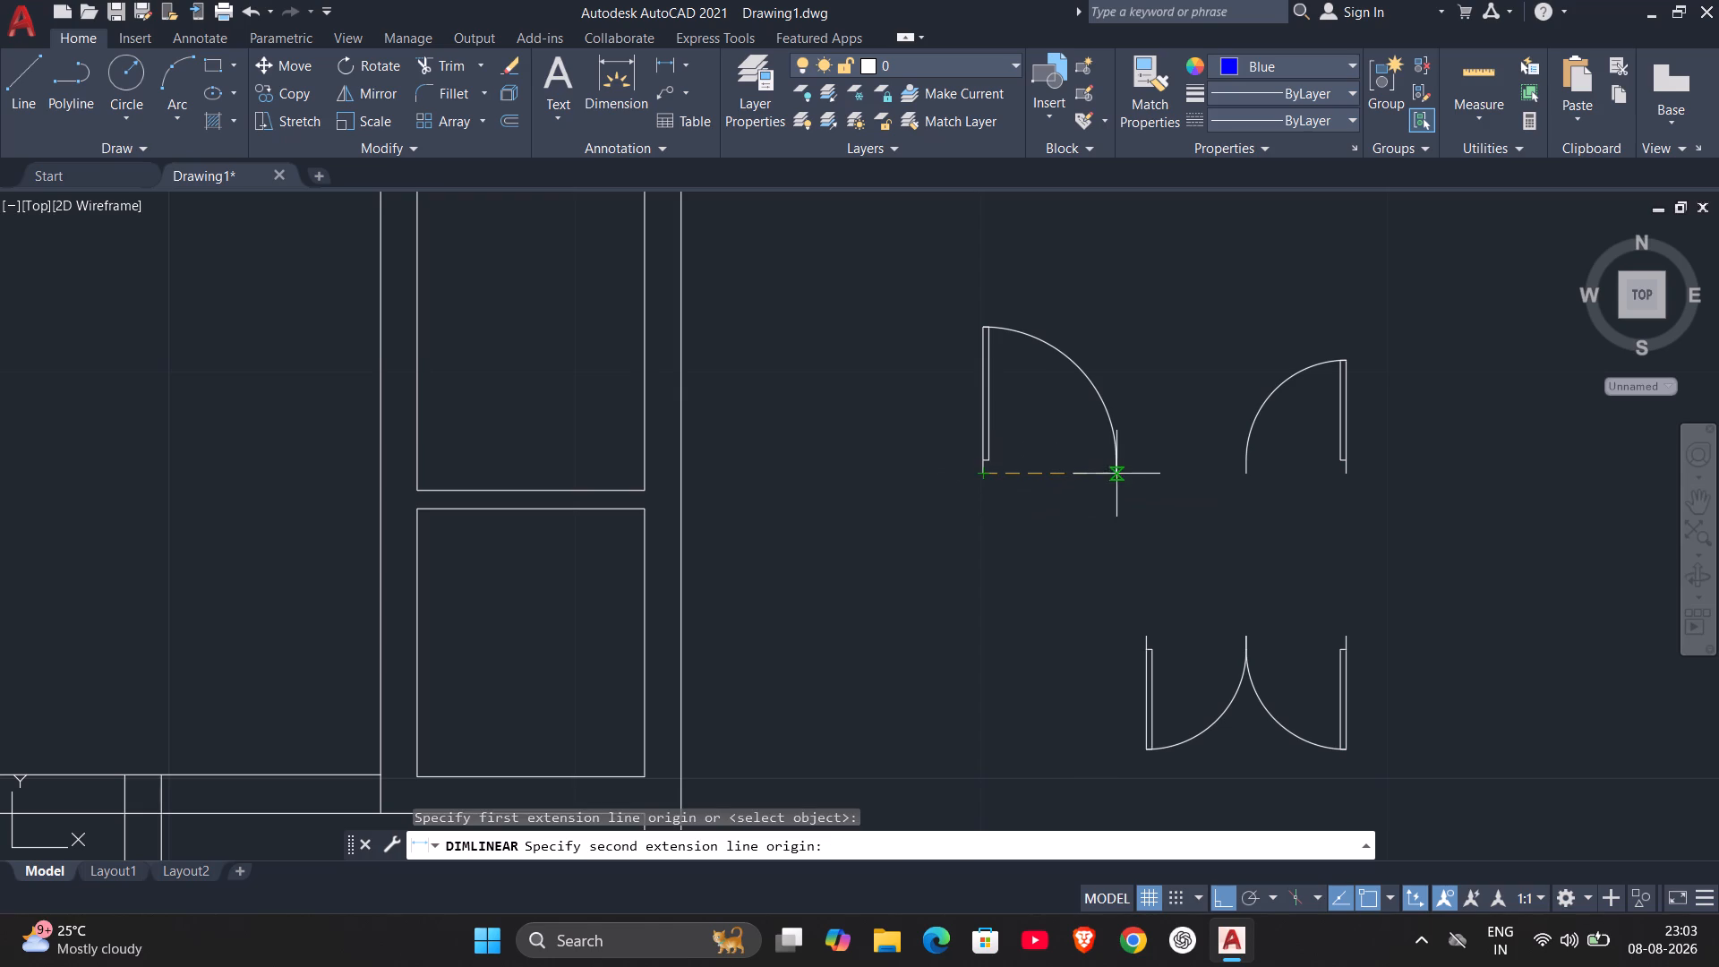
pyautogui.click(1114, 473)
pyautogui.press('Escape')
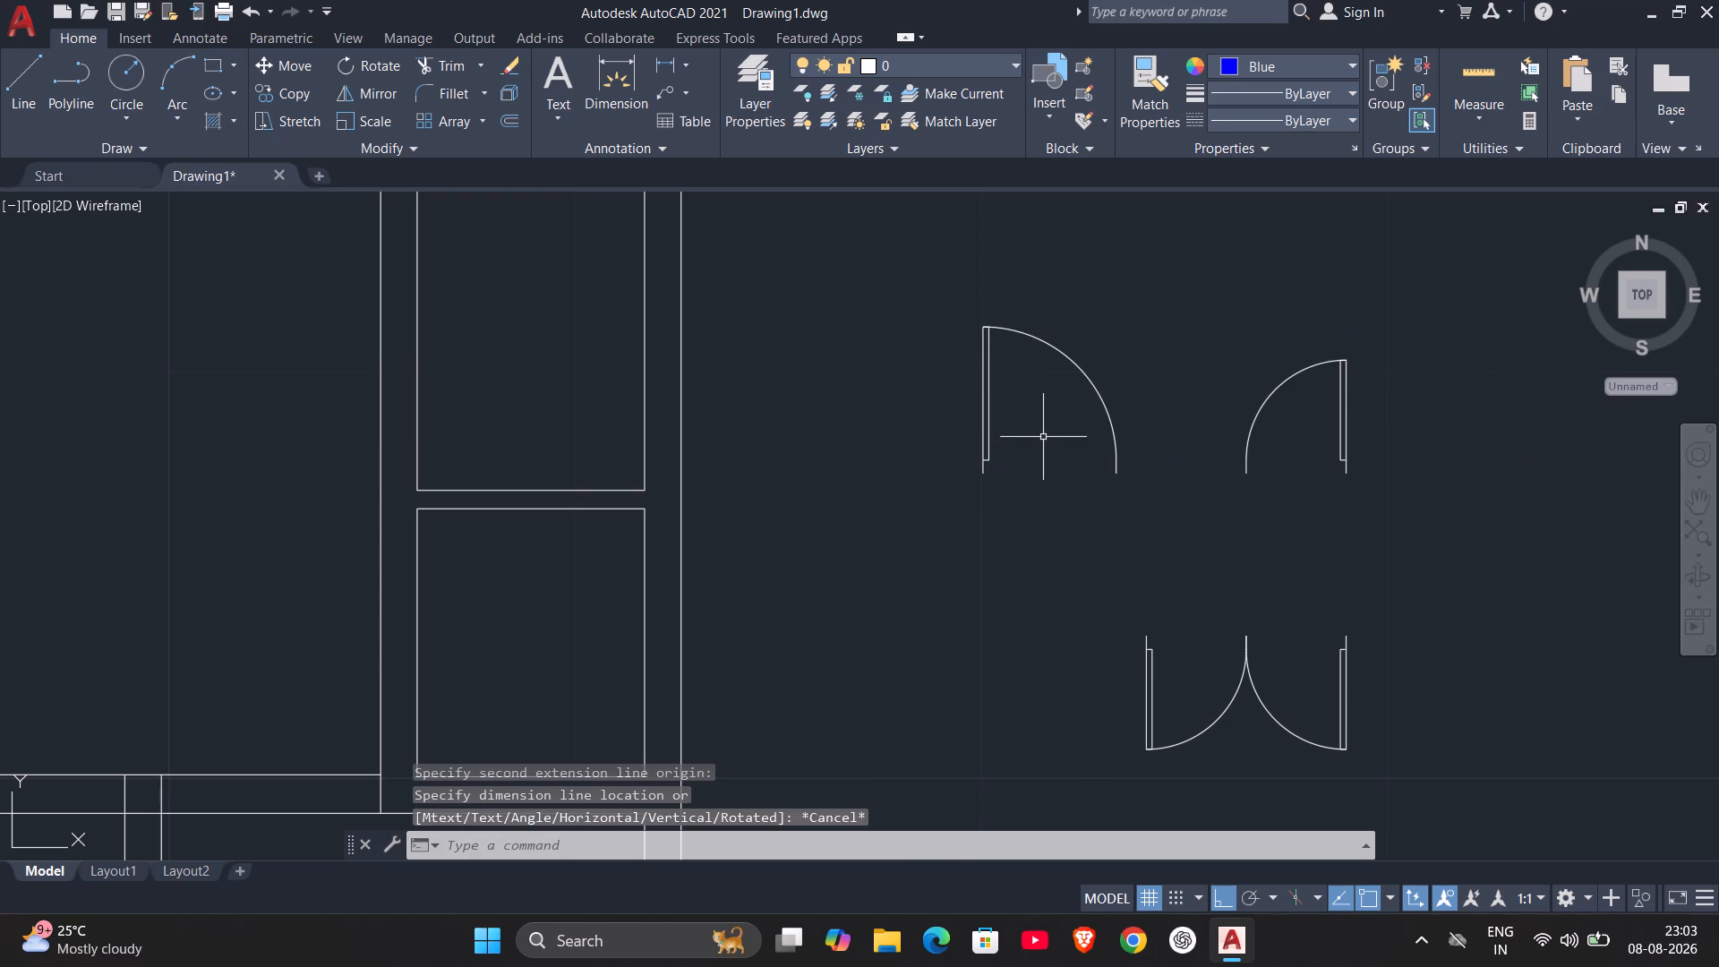
# Scale the separated single door block by a factor of 3.0 about the lower end of its leaf.
pyautogui.scroll(1, 1041, 434)
pyautogui.scroll(-1, 1041, 434)
pyautogui.moveTo(1058, 453); pyautogui.dragTo(1142, 526, button='middle')
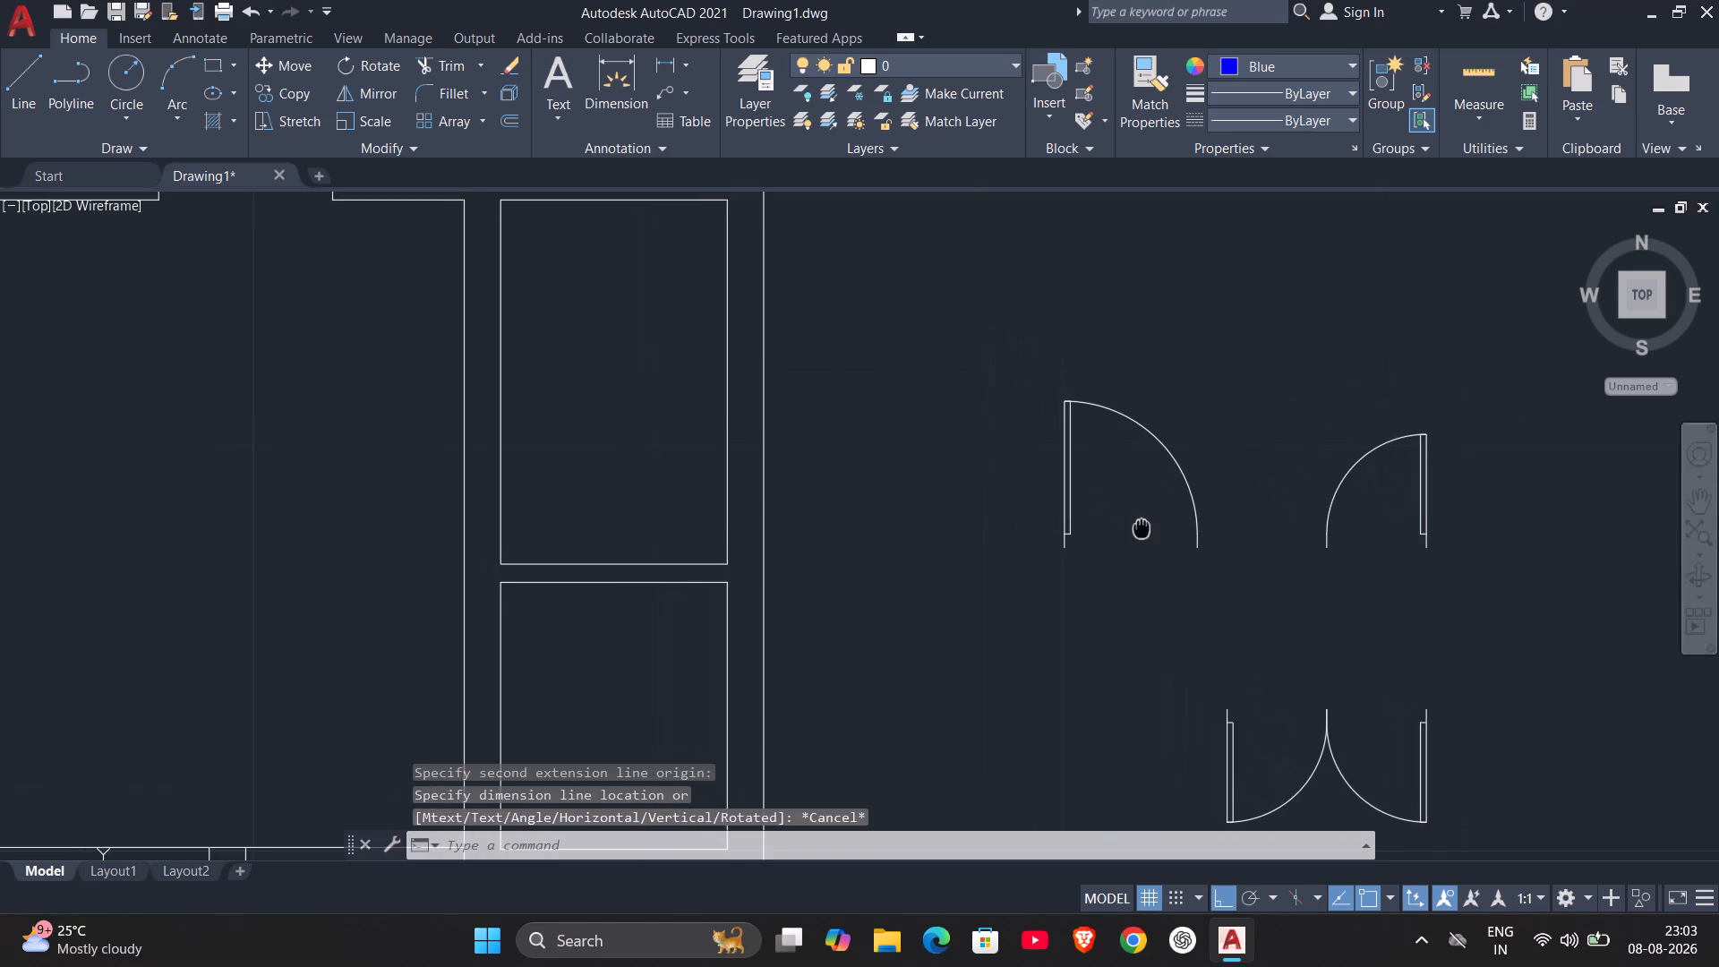
pyautogui.moveTo(1142, 526); pyautogui.dragTo(1143, 527, button='middle')
pyautogui.moveTo(1005, 308); pyautogui.dragTo(1066, 409)
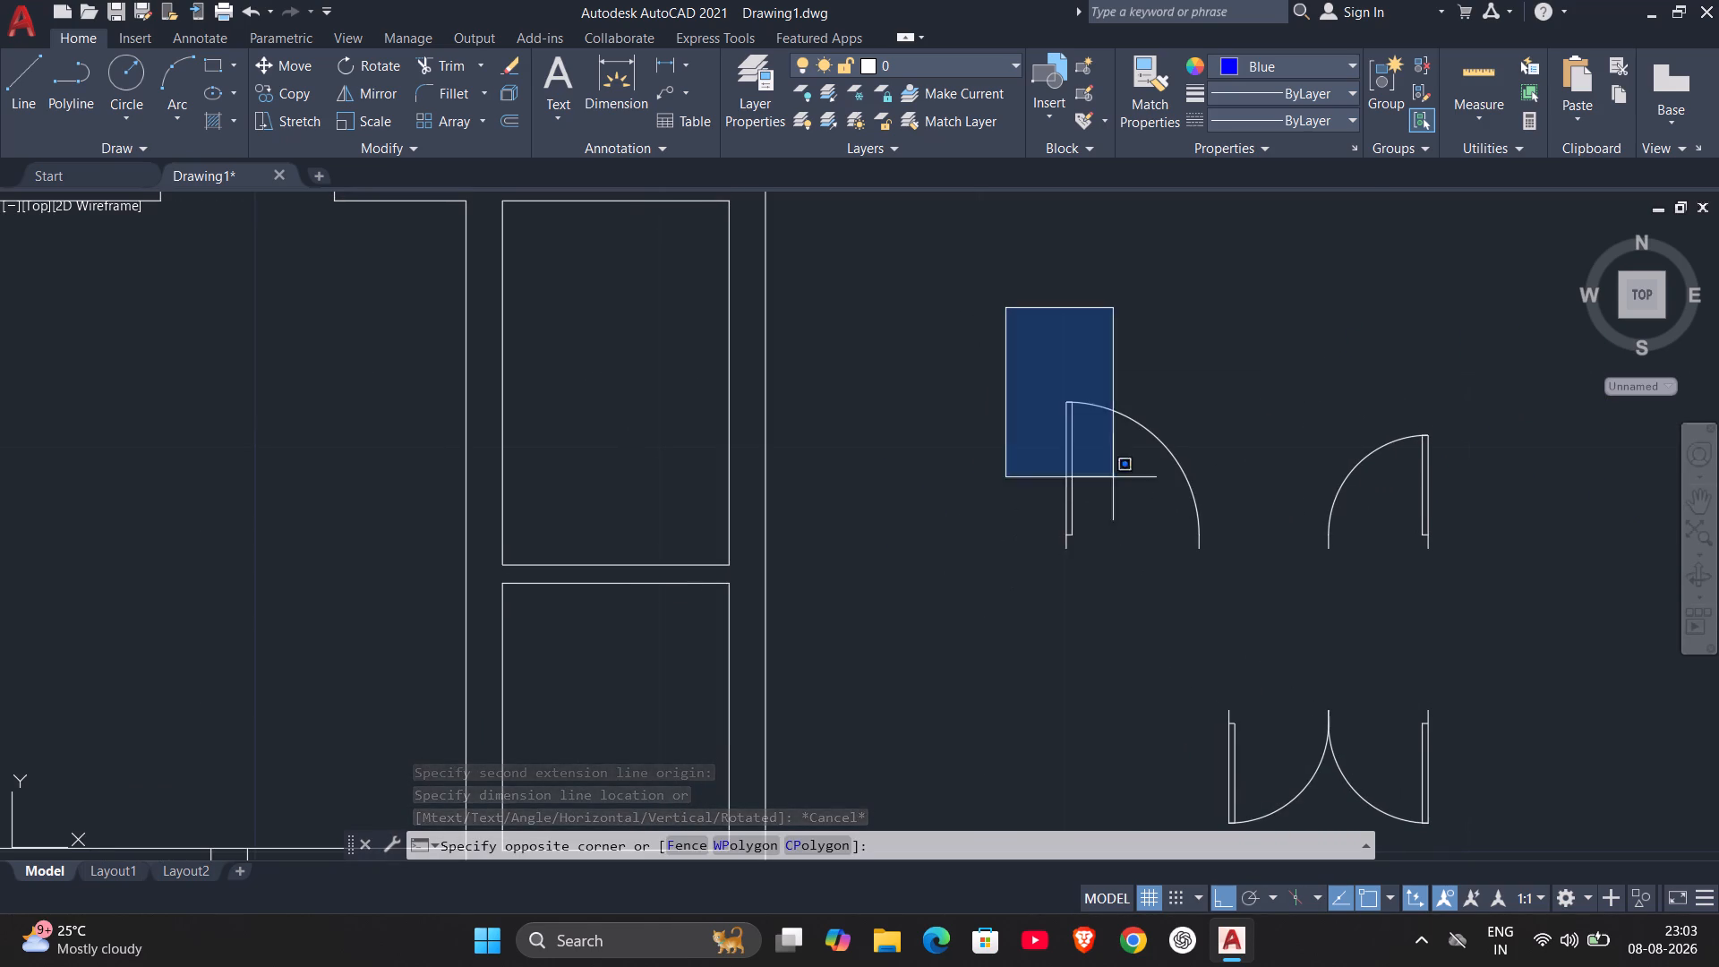
pyautogui.click(1219, 675)
pyautogui.write('SC')
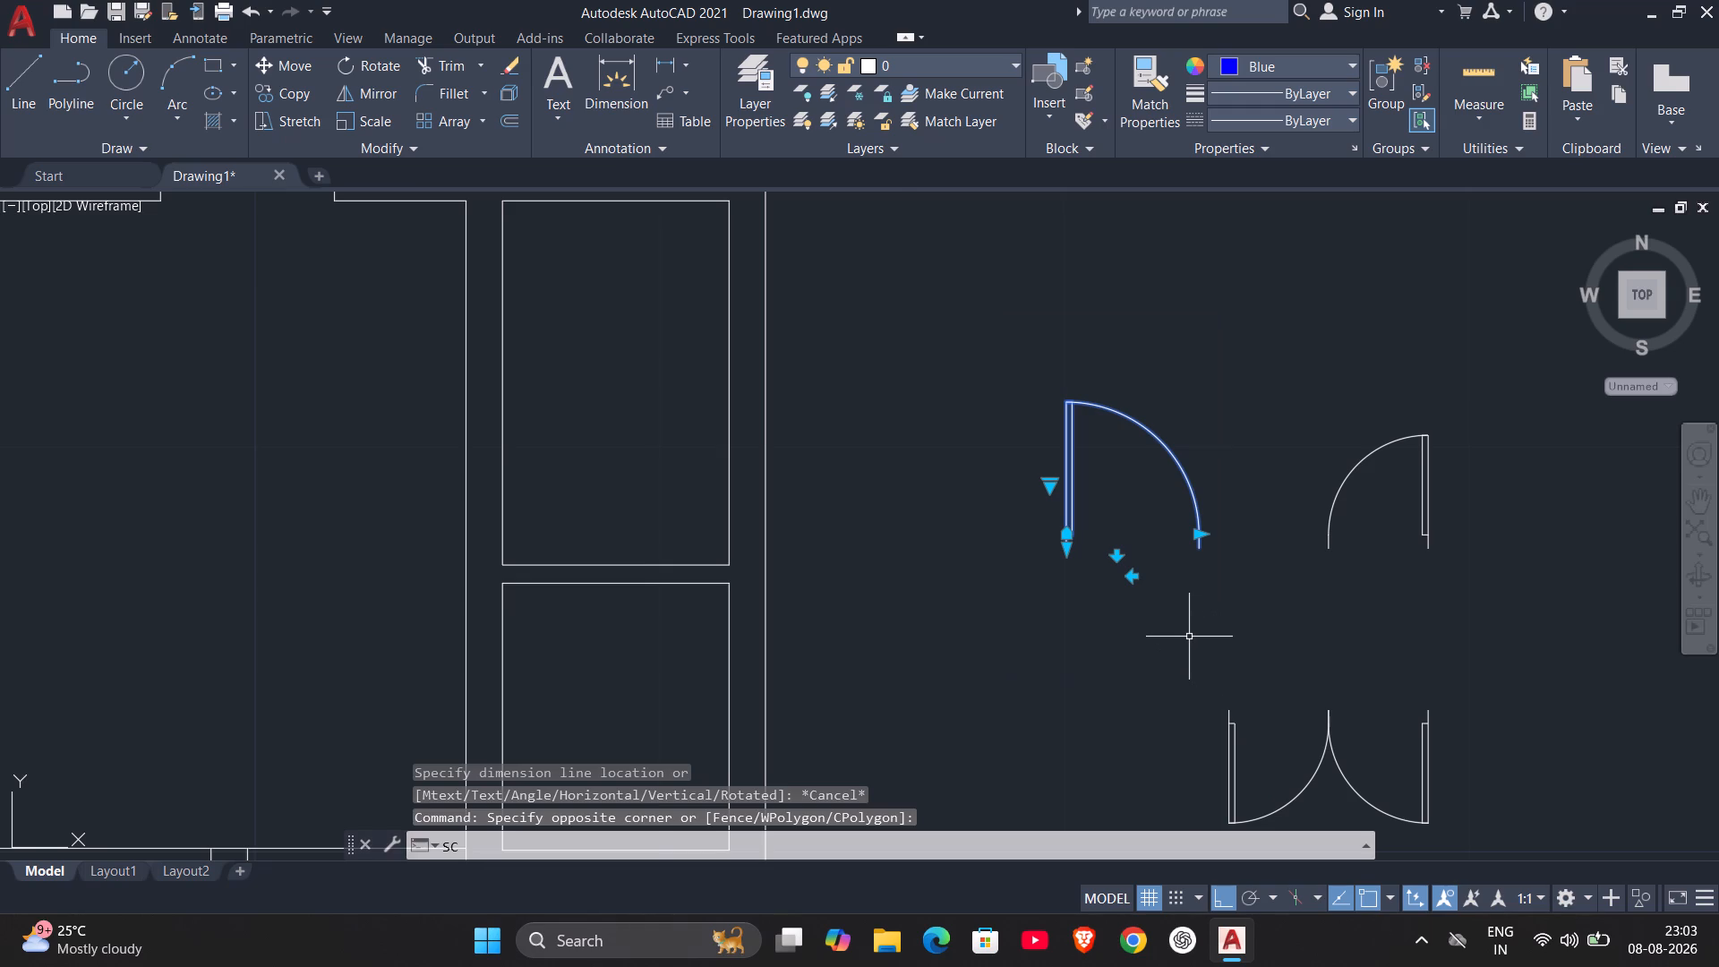
pyautogui.press('Return')
pyautogui.click(1061, 545)
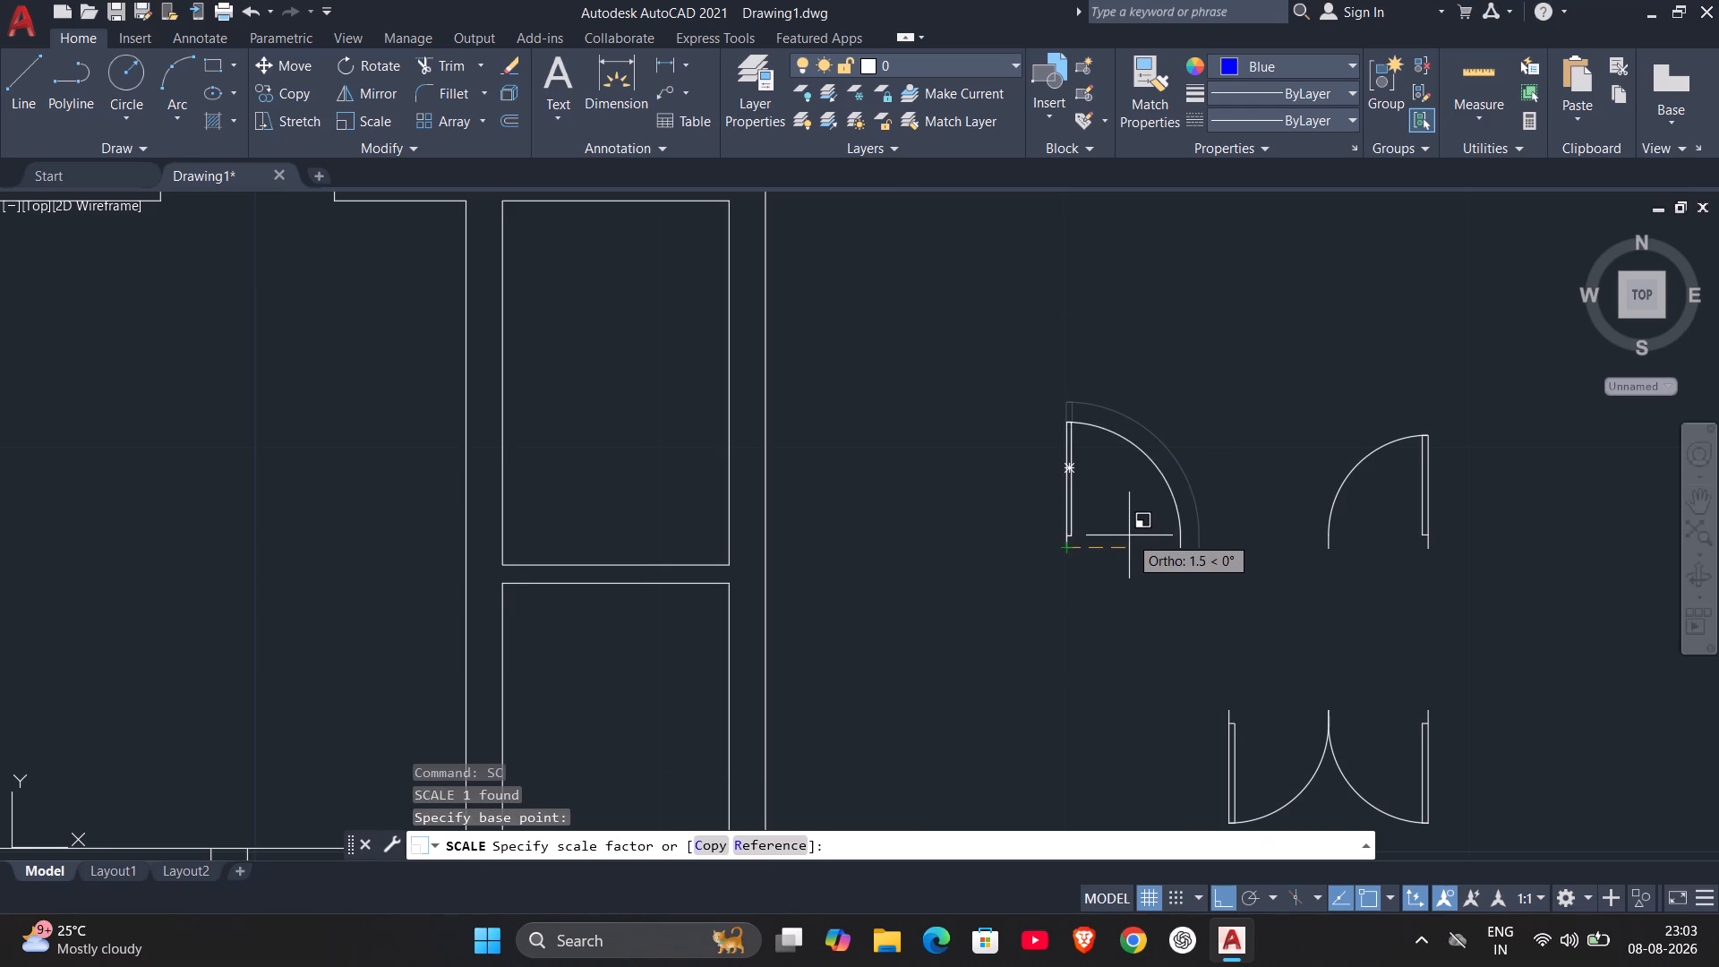
pyautogui.press('3')
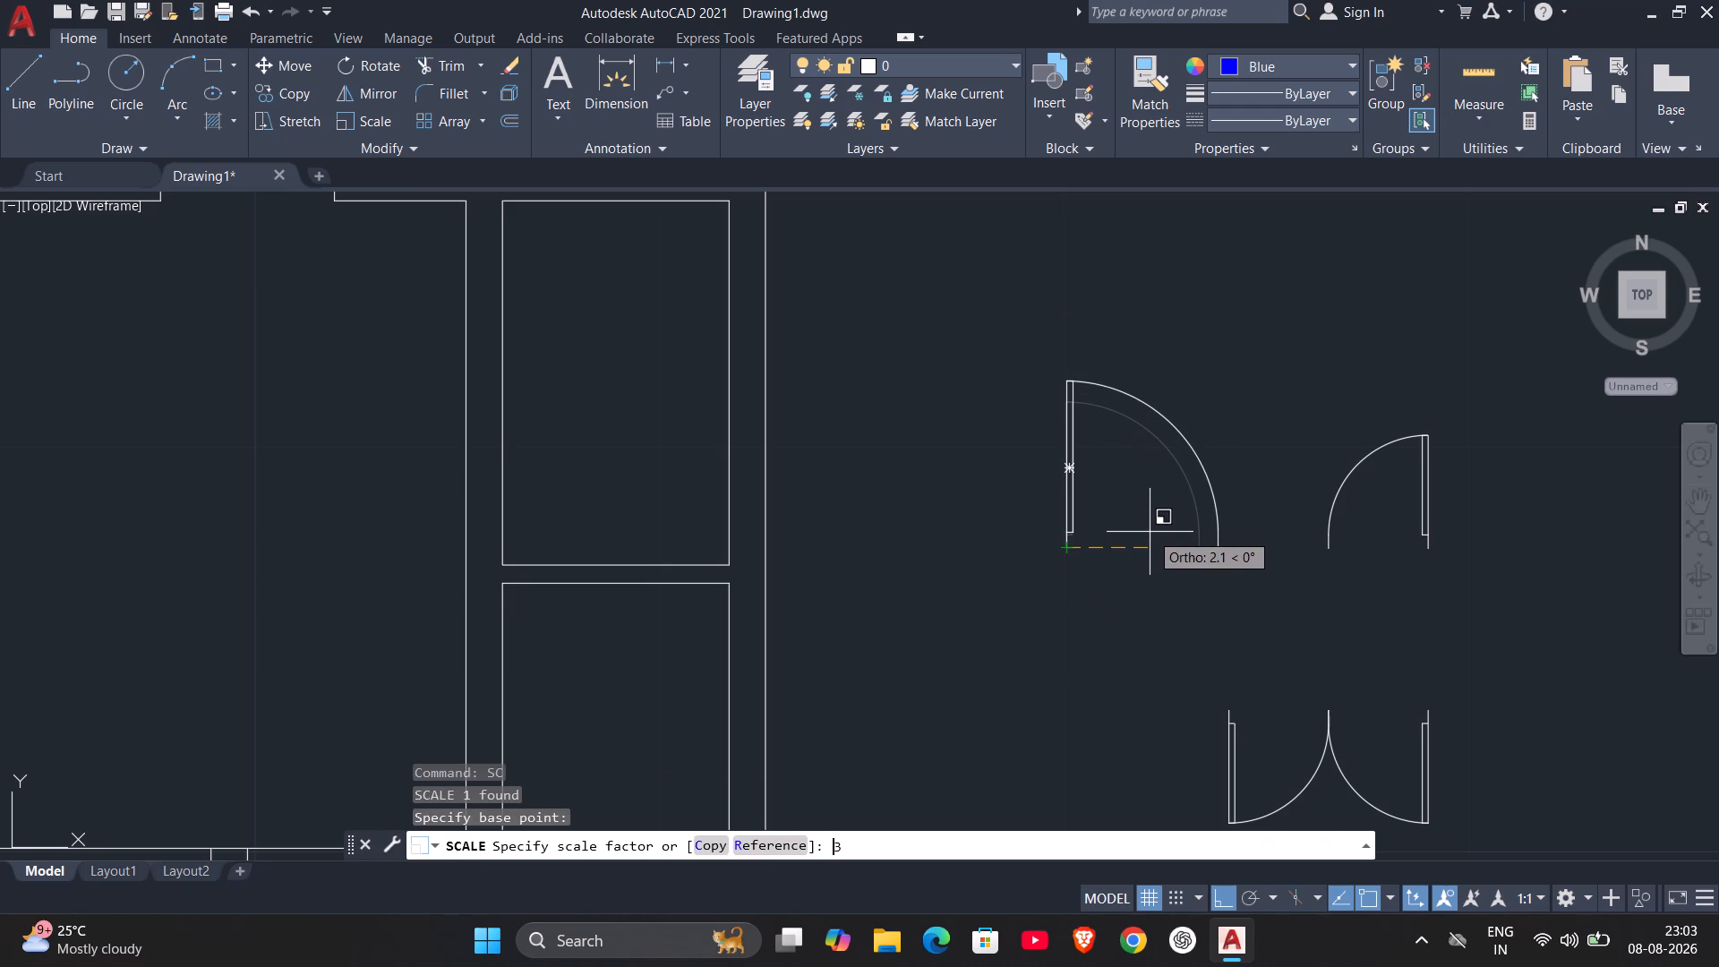
pyautogui.write('.0')
pyautogui.press('Return')
pyautogui.scroll(-2, 1150, 526)
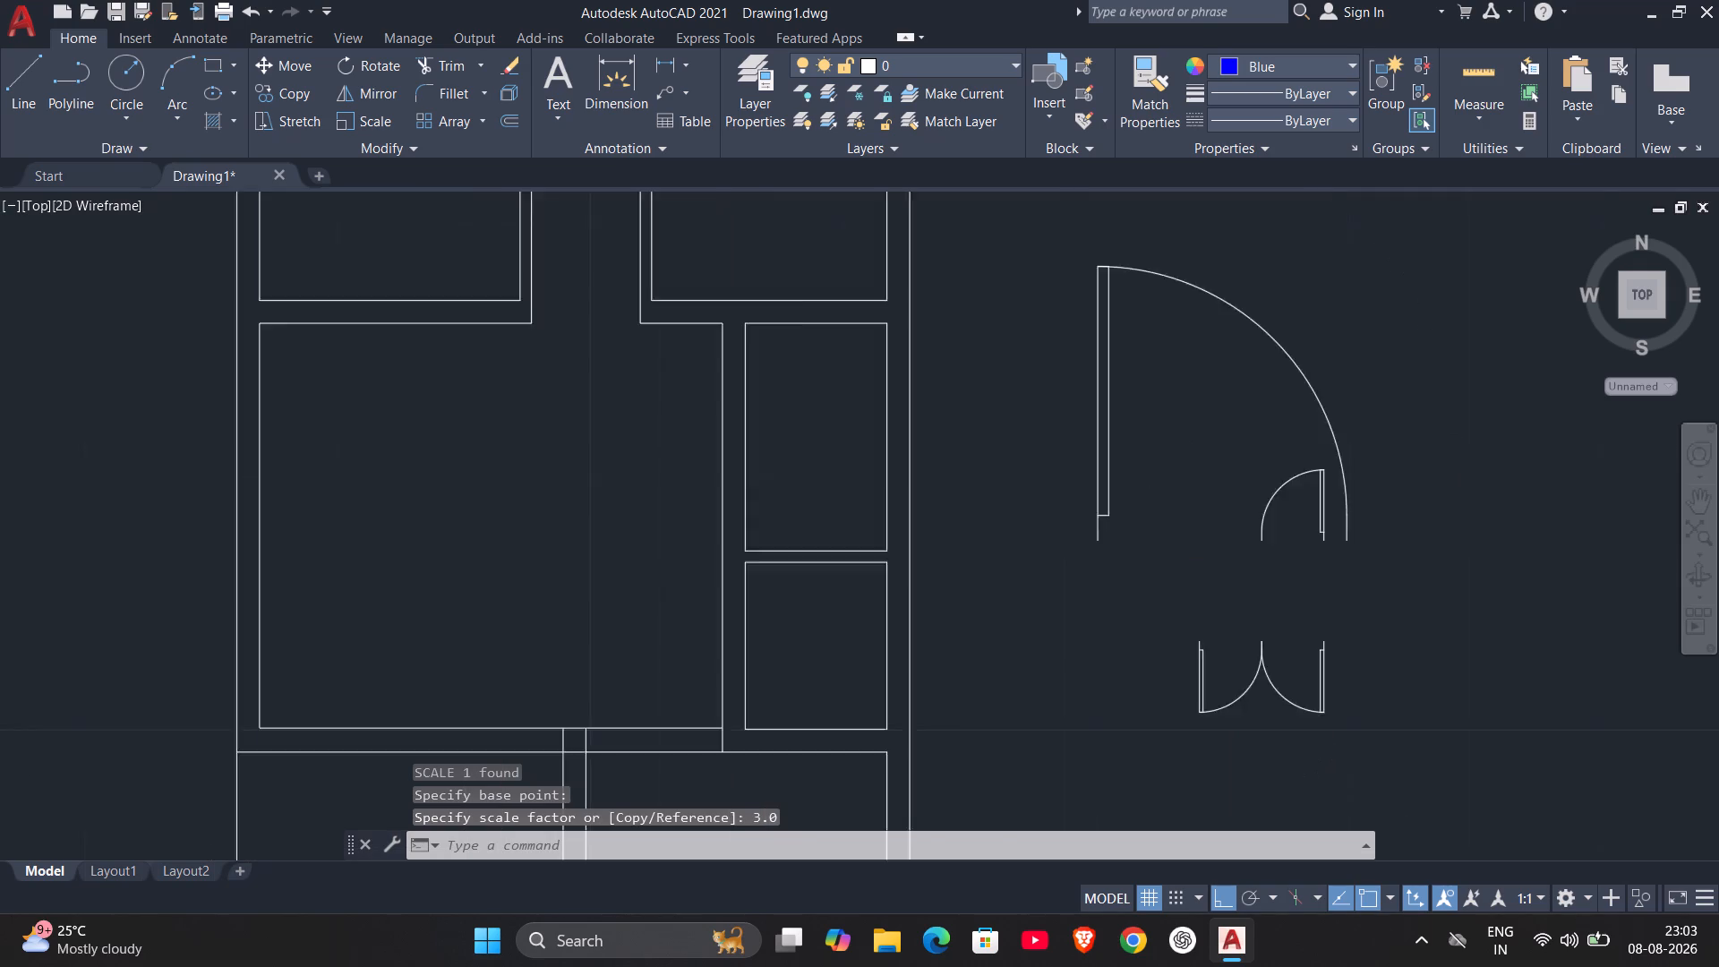
pyautogui.scroll(-1, 1150, 526)
pyautogui.click(1129, 501)
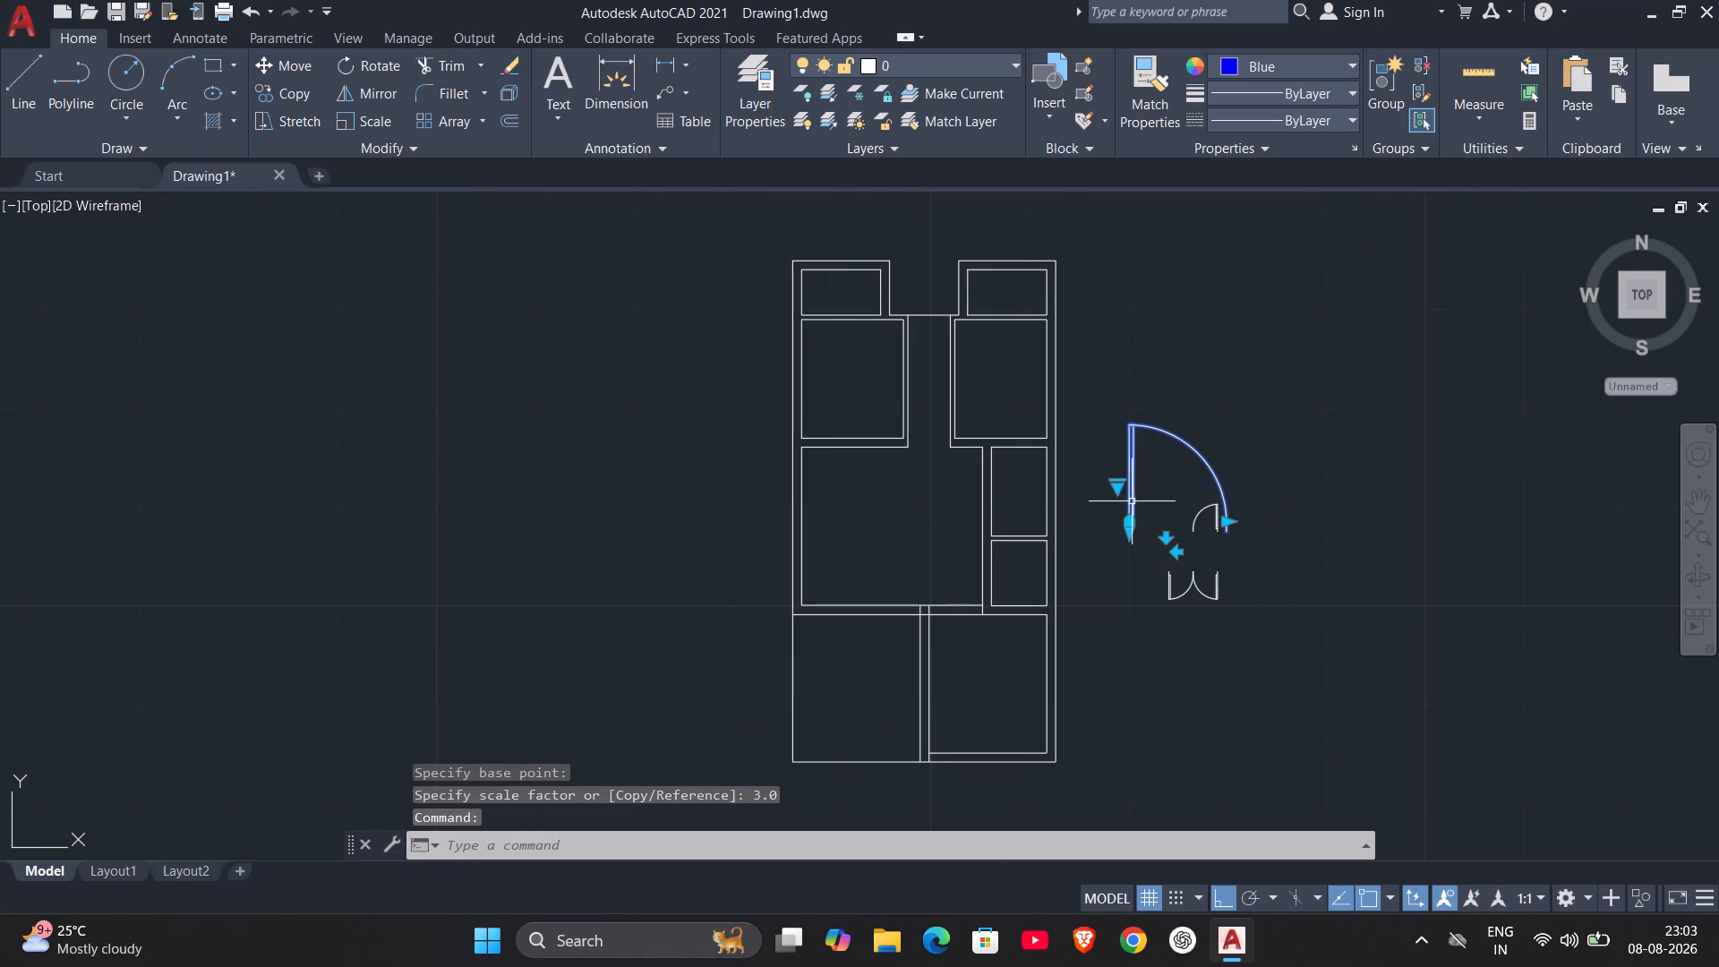
pyautogui.press('Escape')
# Move the enlarged single door horizontally away from the floor plan, clear of the smaller door blocks.
pyautogui.scroll(2, 1257, 439)
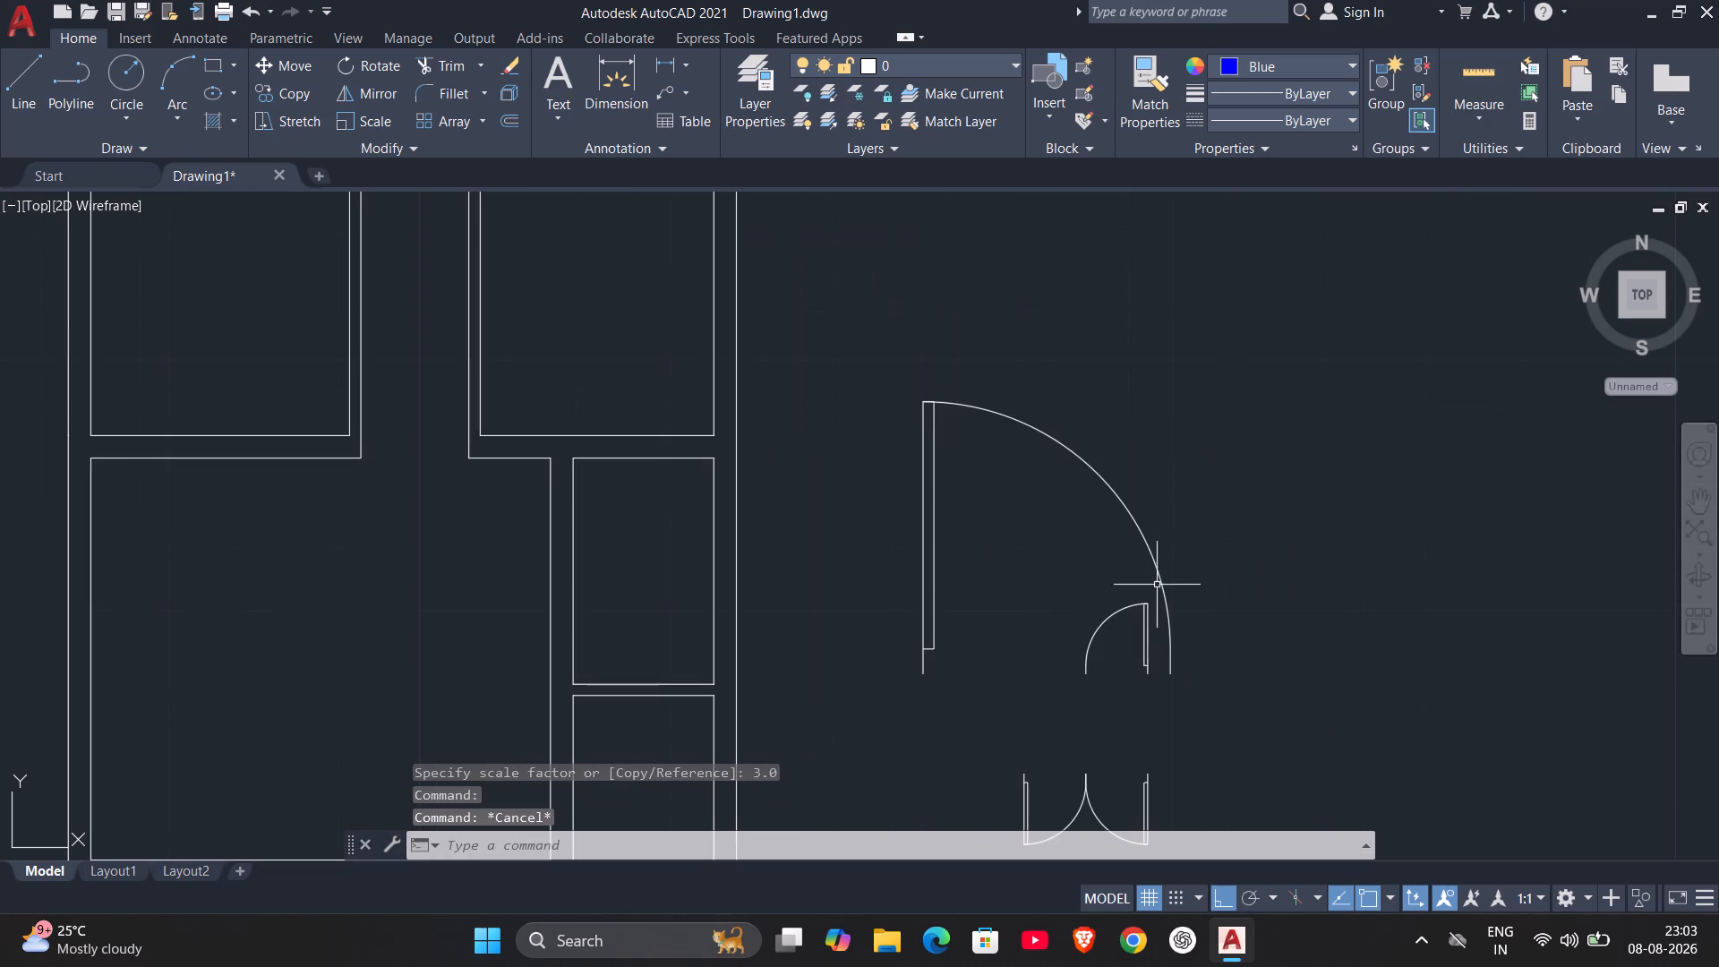
pyautogui.click(924, 642)
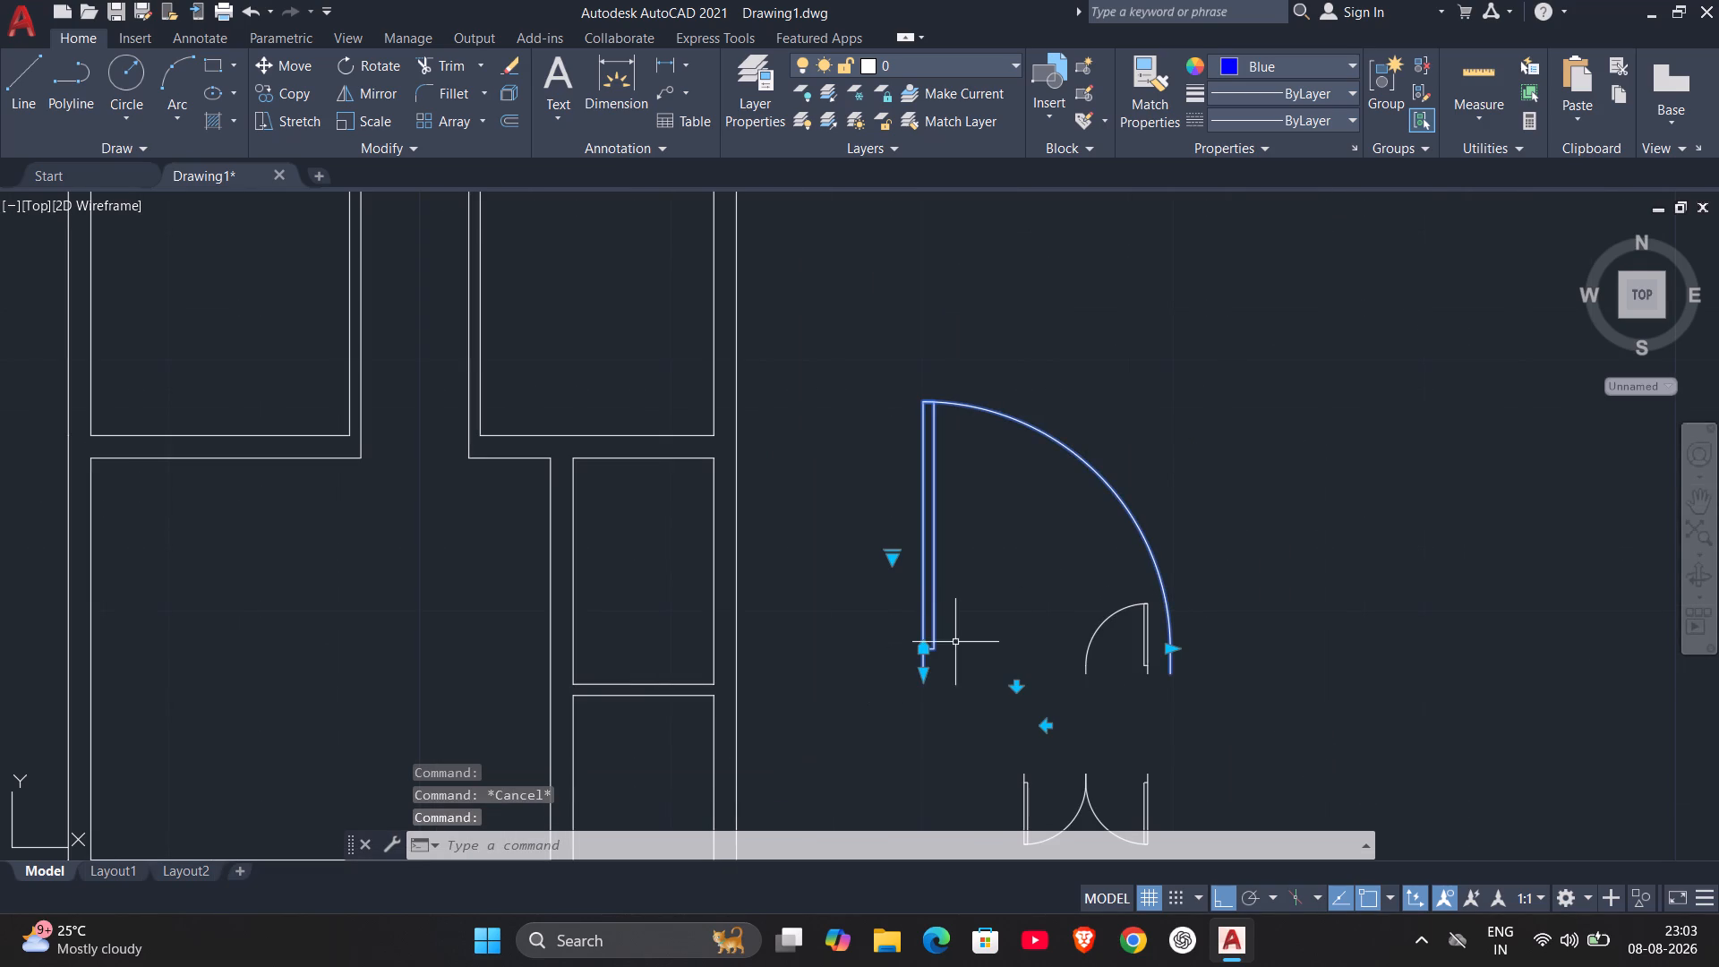
pyautogui.press('m')
pyautogui.press('Return')
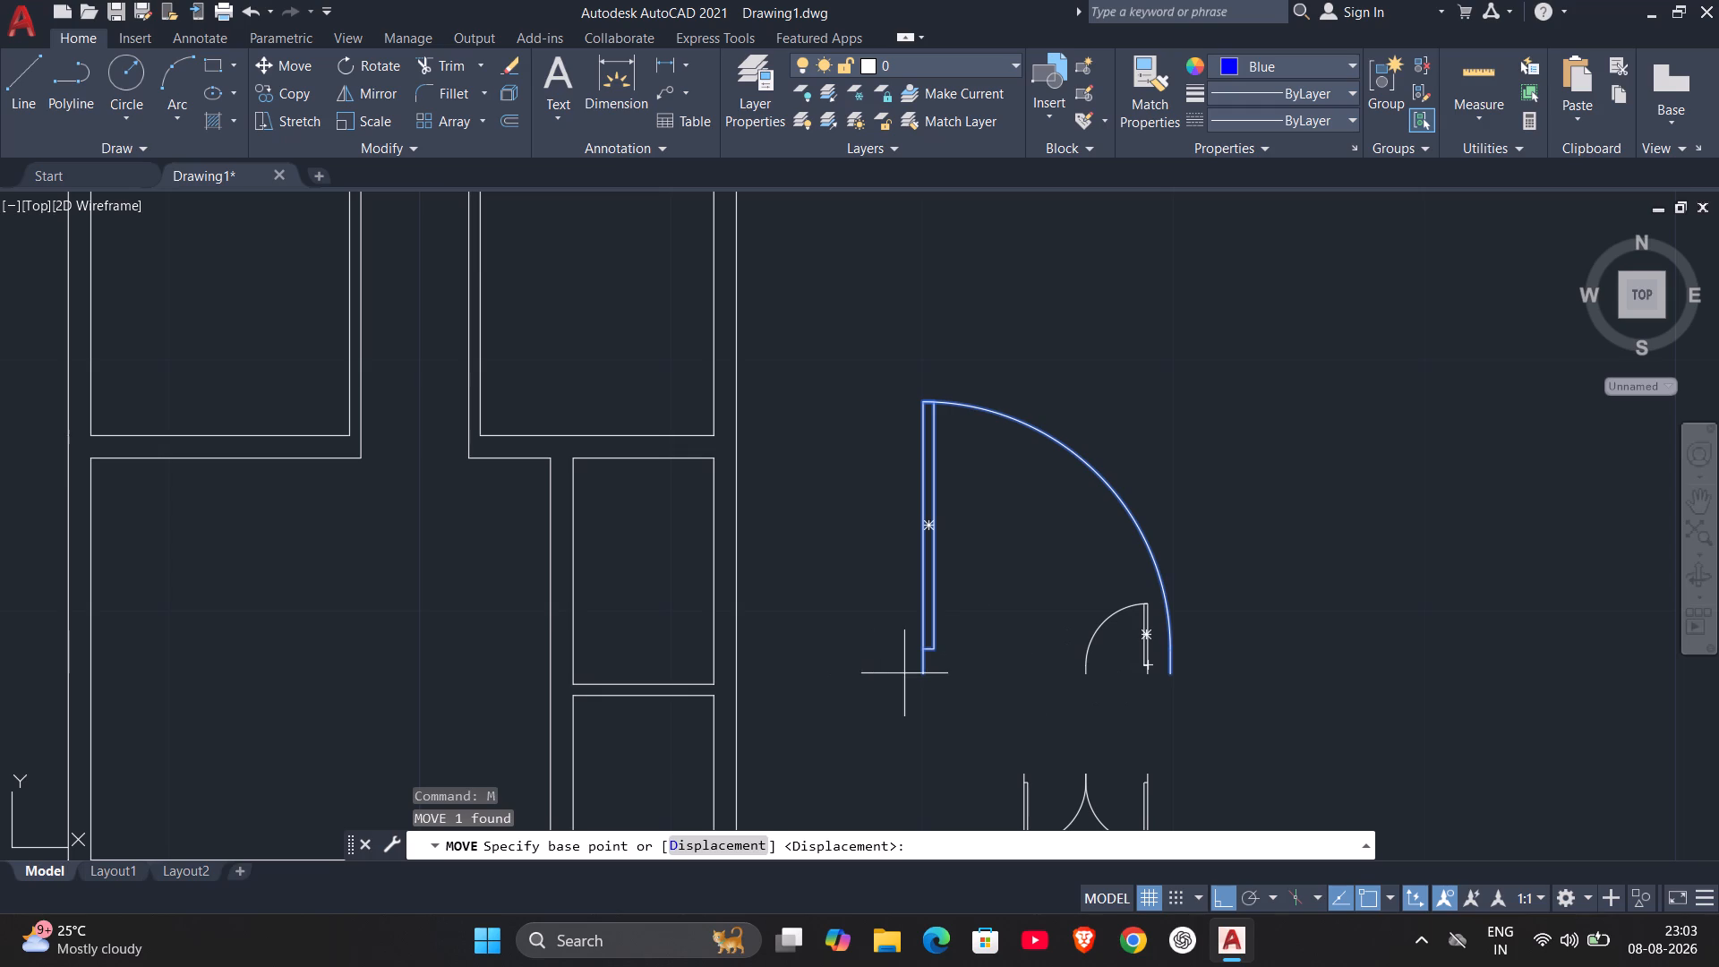
pyautogui.click(918, 674)
pyautogui.click(1278, 509)
pyautogui.press('Escape')
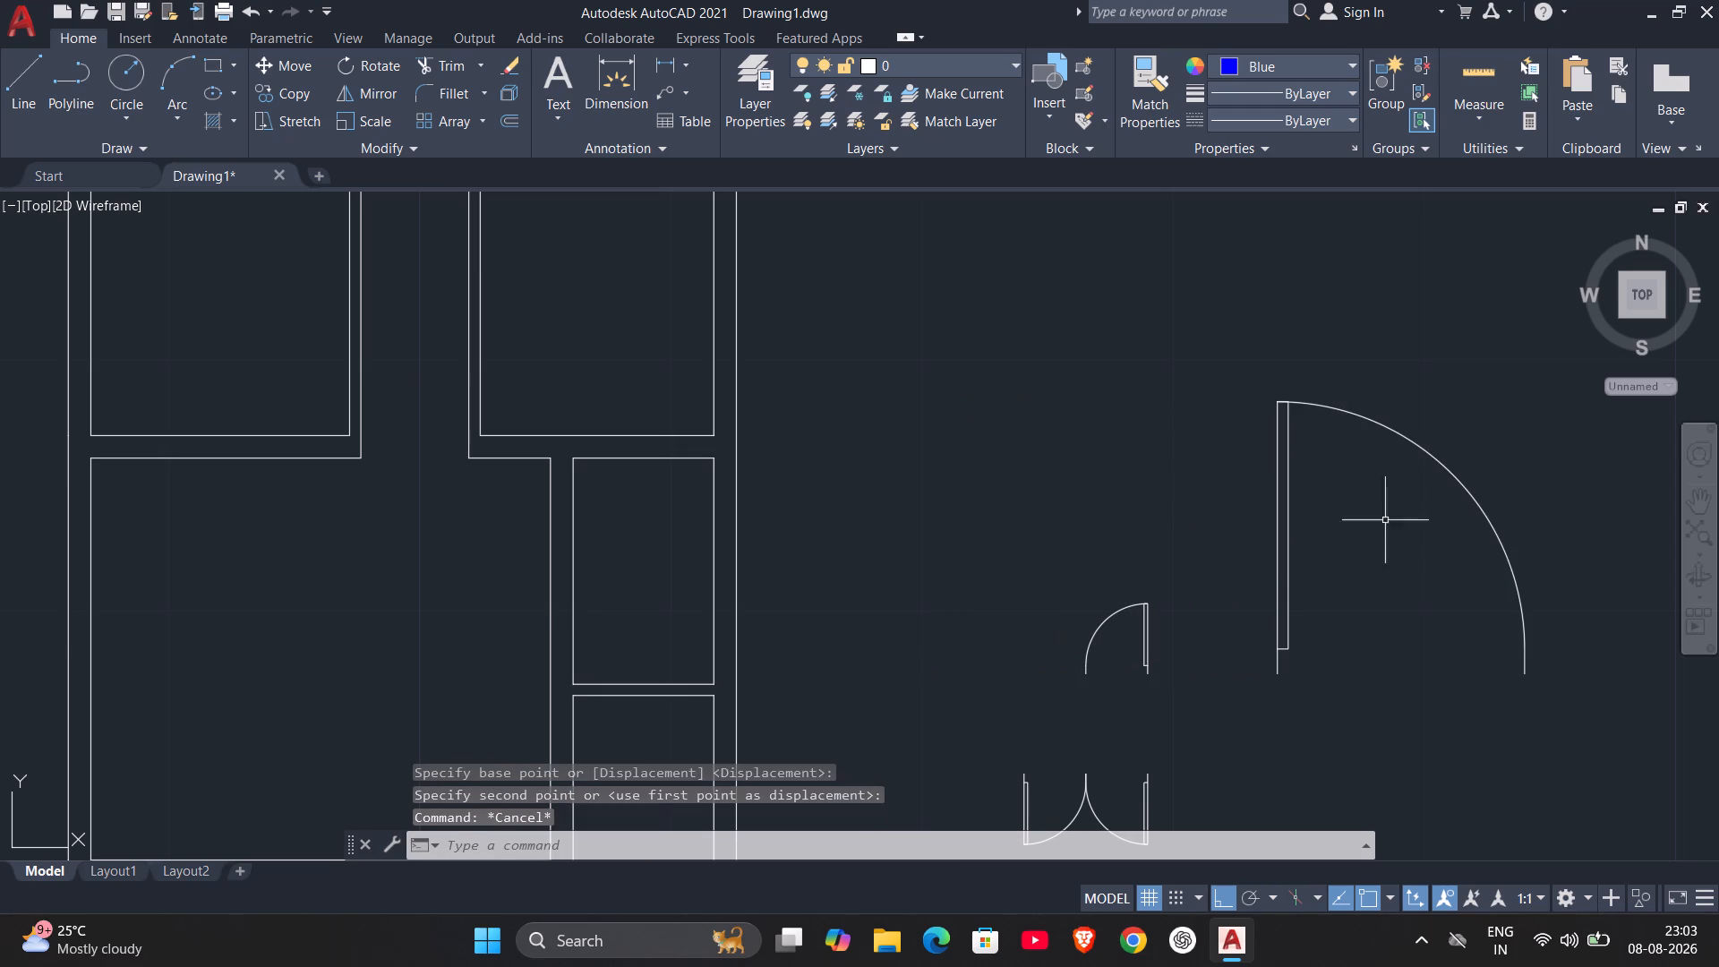
# Measure the opening width of the moved single door with a linear dimension, without placing it.
pyautogui.click(659, 62)
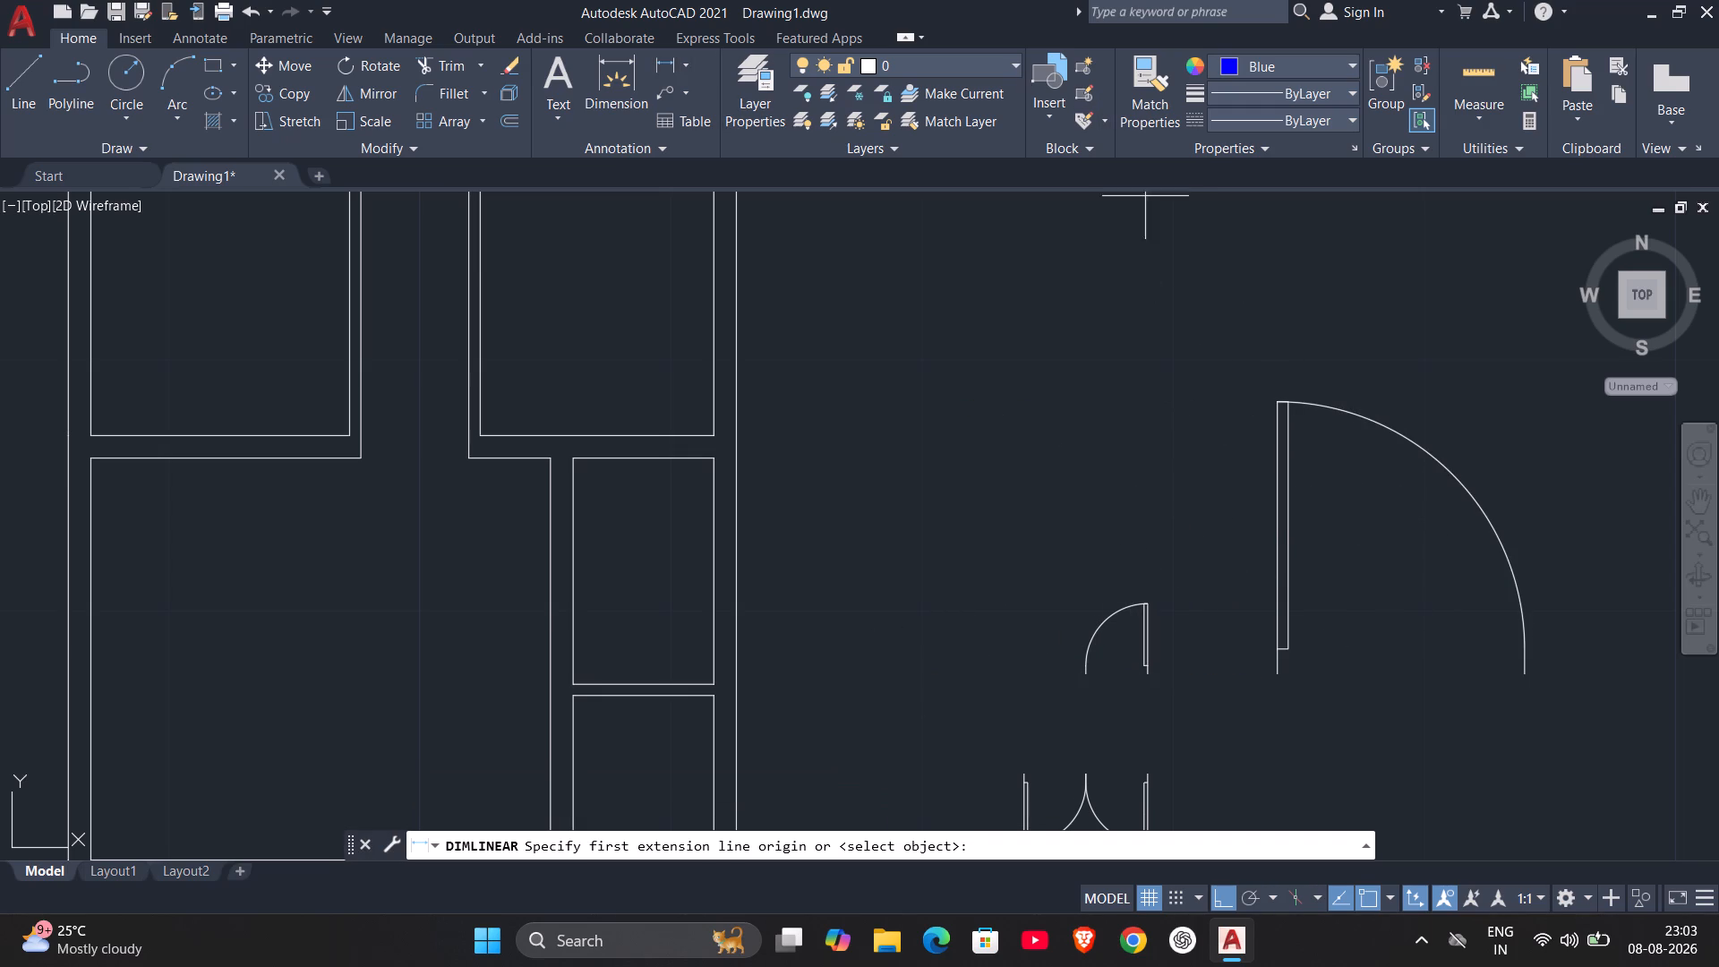
pyautogui.click(1278, 678)
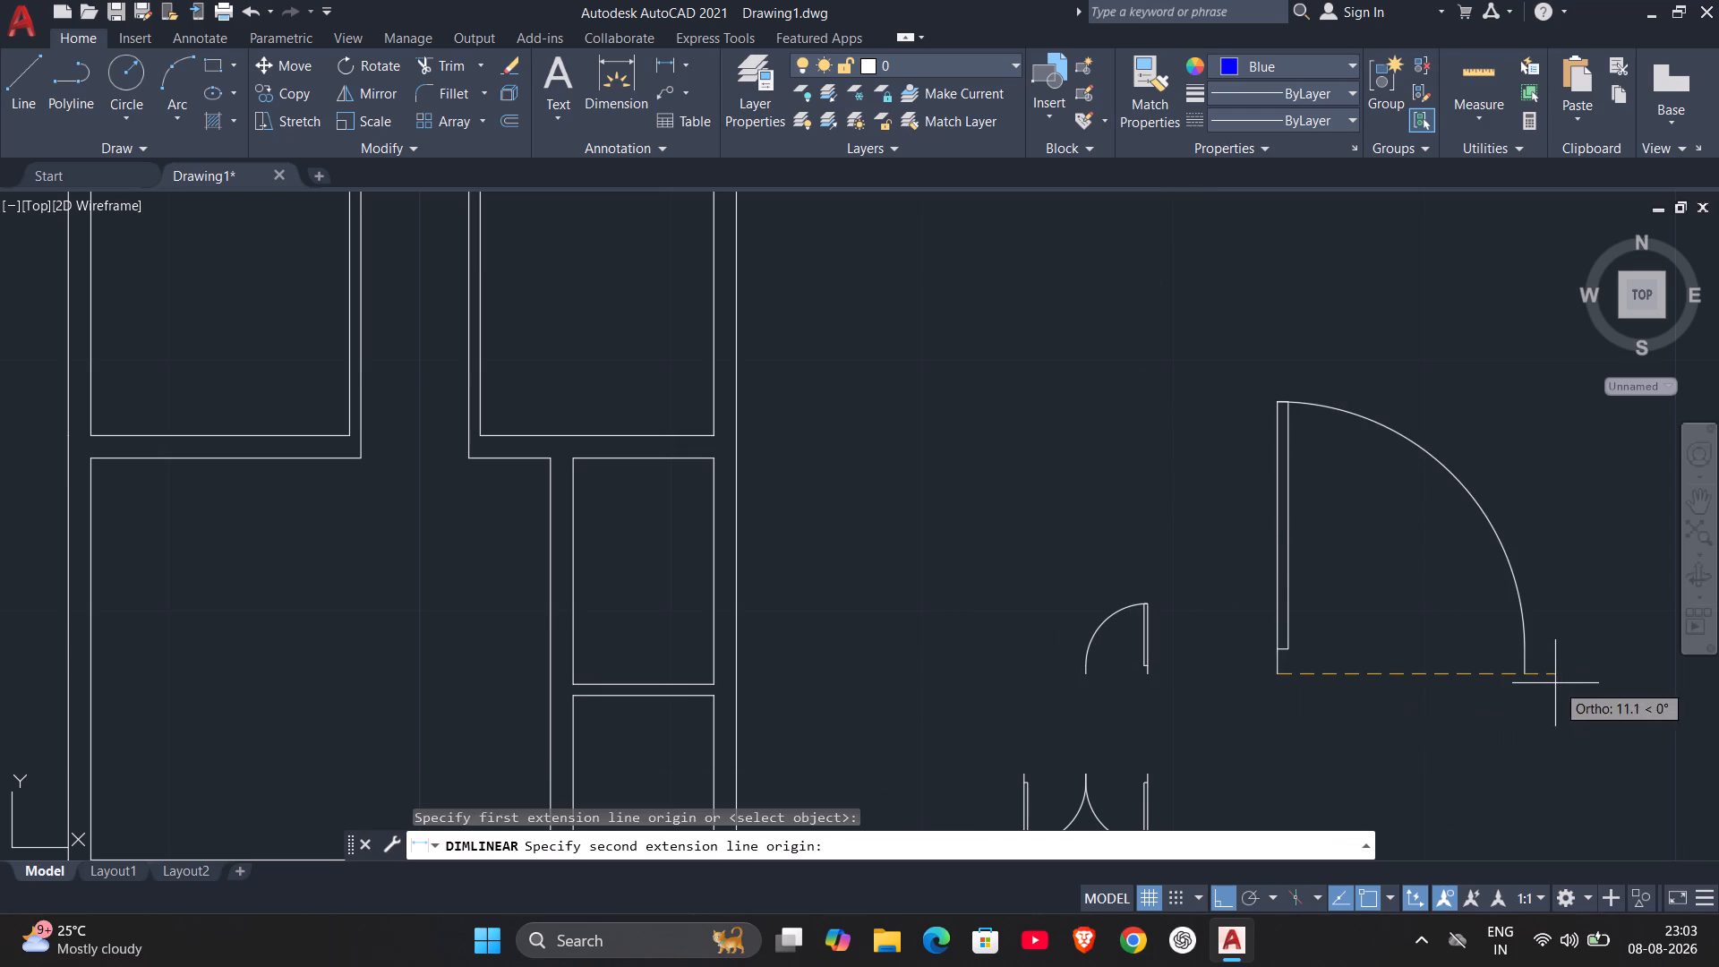
pyautogui.click(1524, 675)
pyautogui.press('Escape')
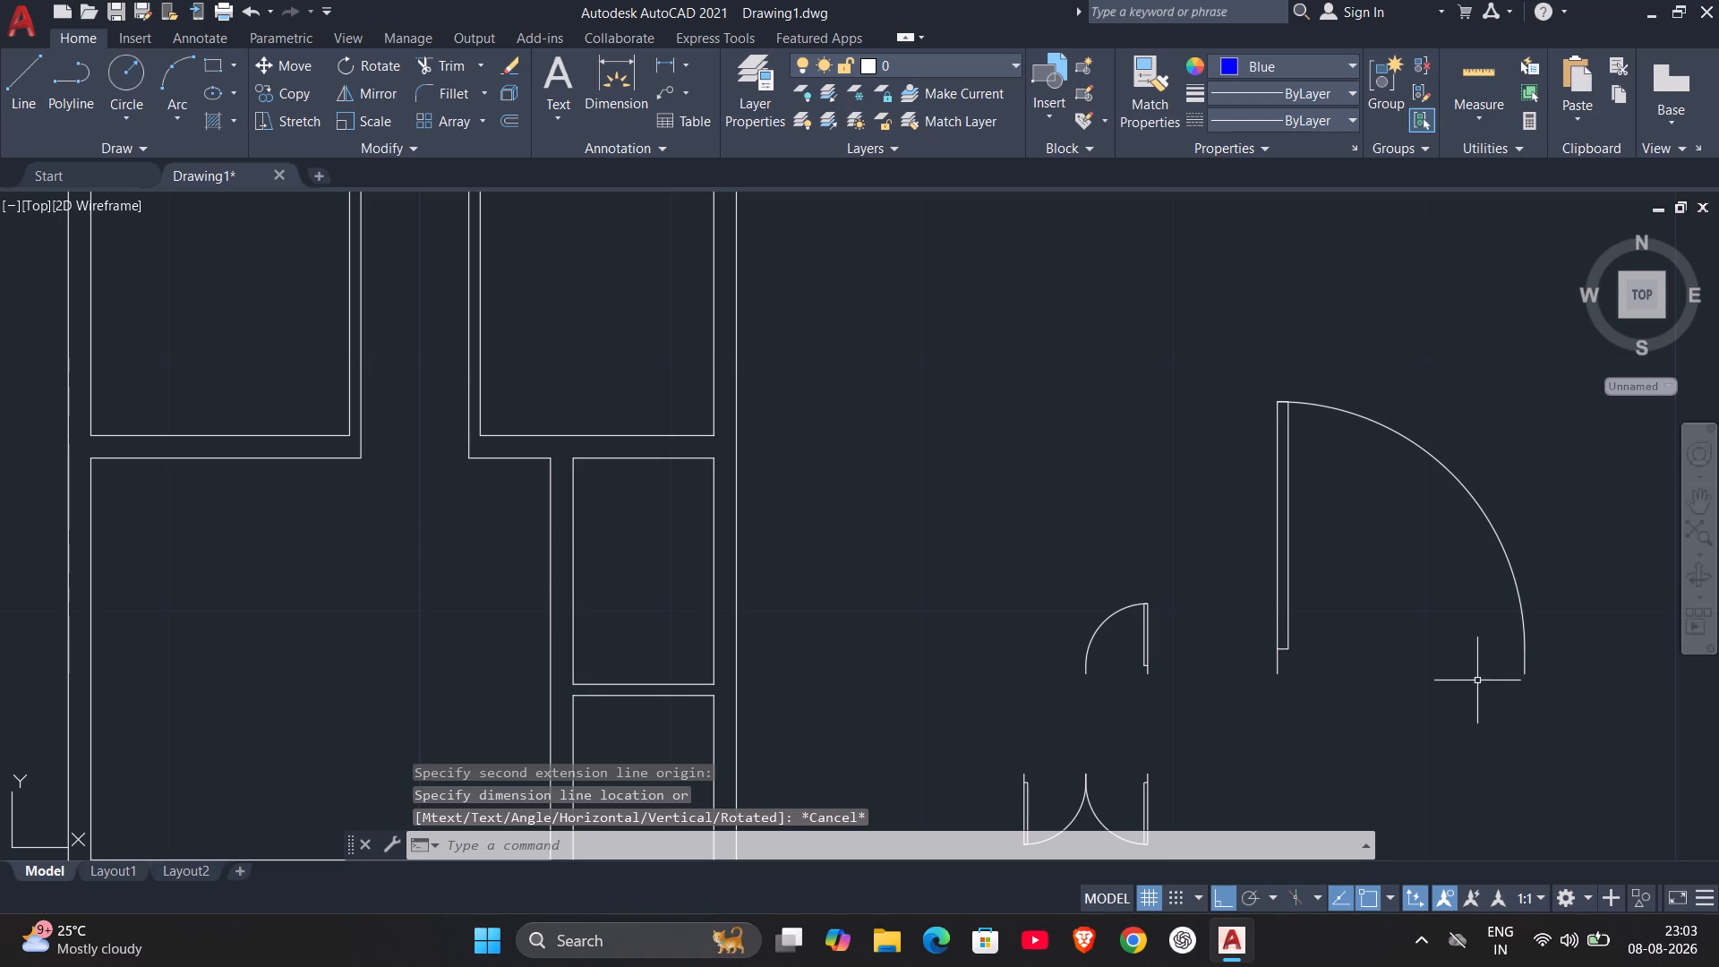
# Scale the large single door down freehand about the lower end of its leaf, to an opening about 5.4 wide.
pyautogui.scroll(-1, 1365, 698)
pyautogui.moveTo(1370, 705); pyautogui.dragTo(1215, 595, button='middle')
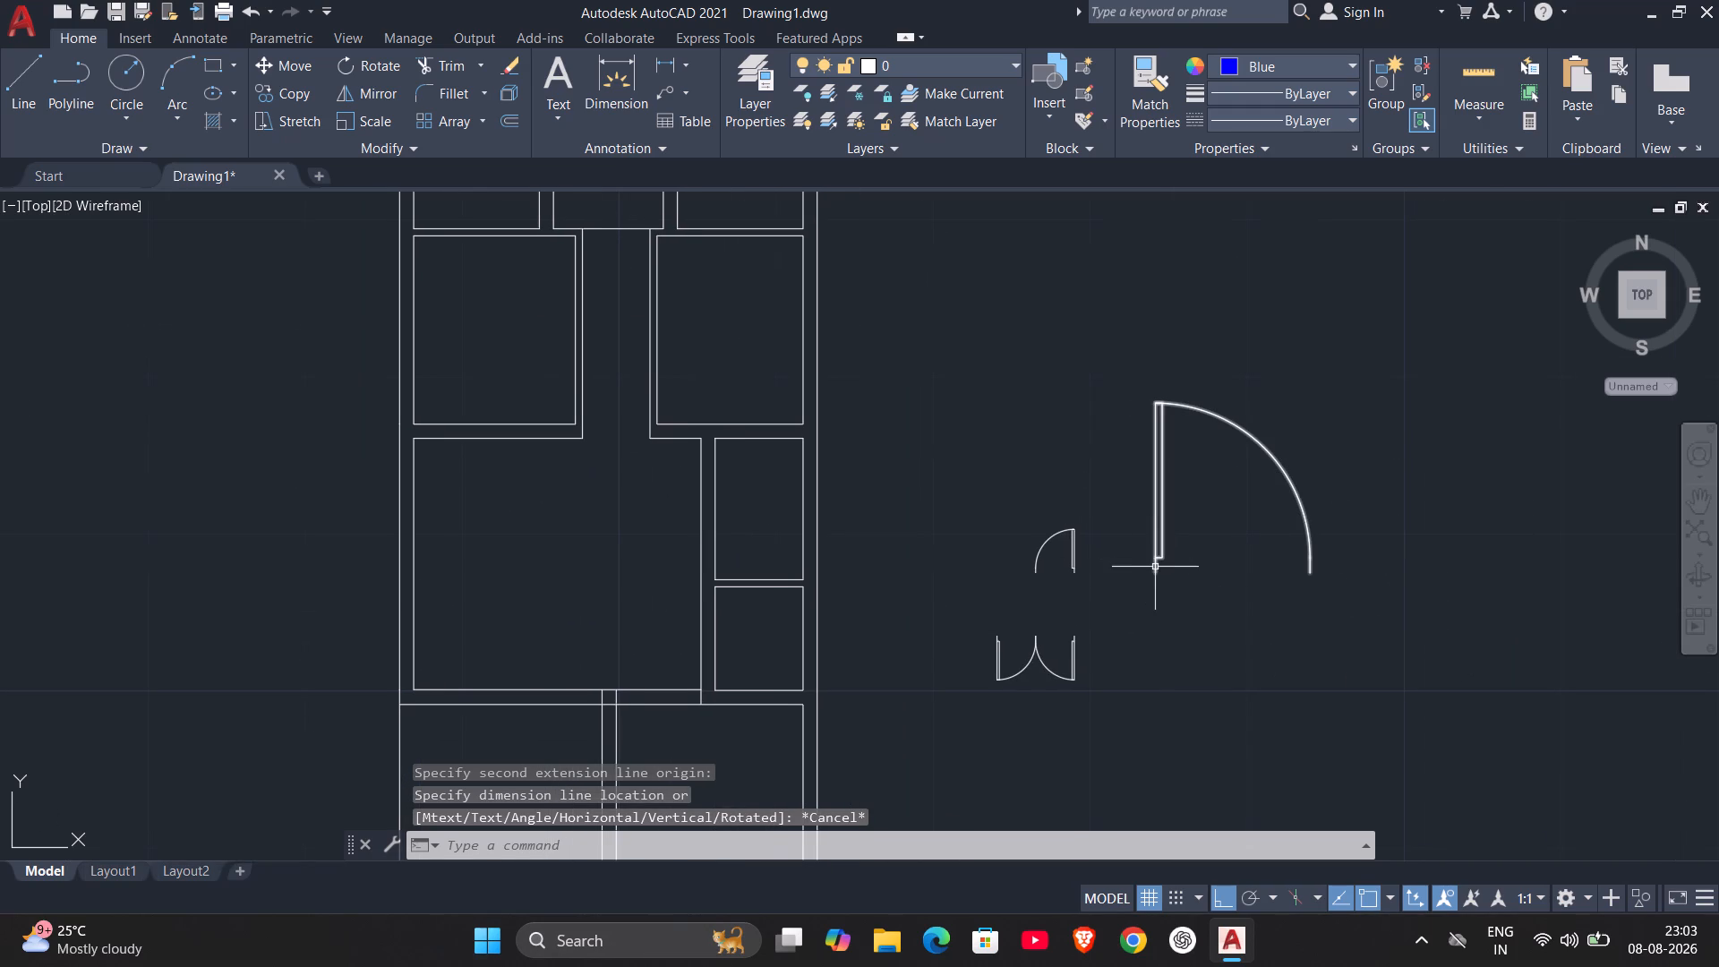
pyautogui.click(1157, 571)
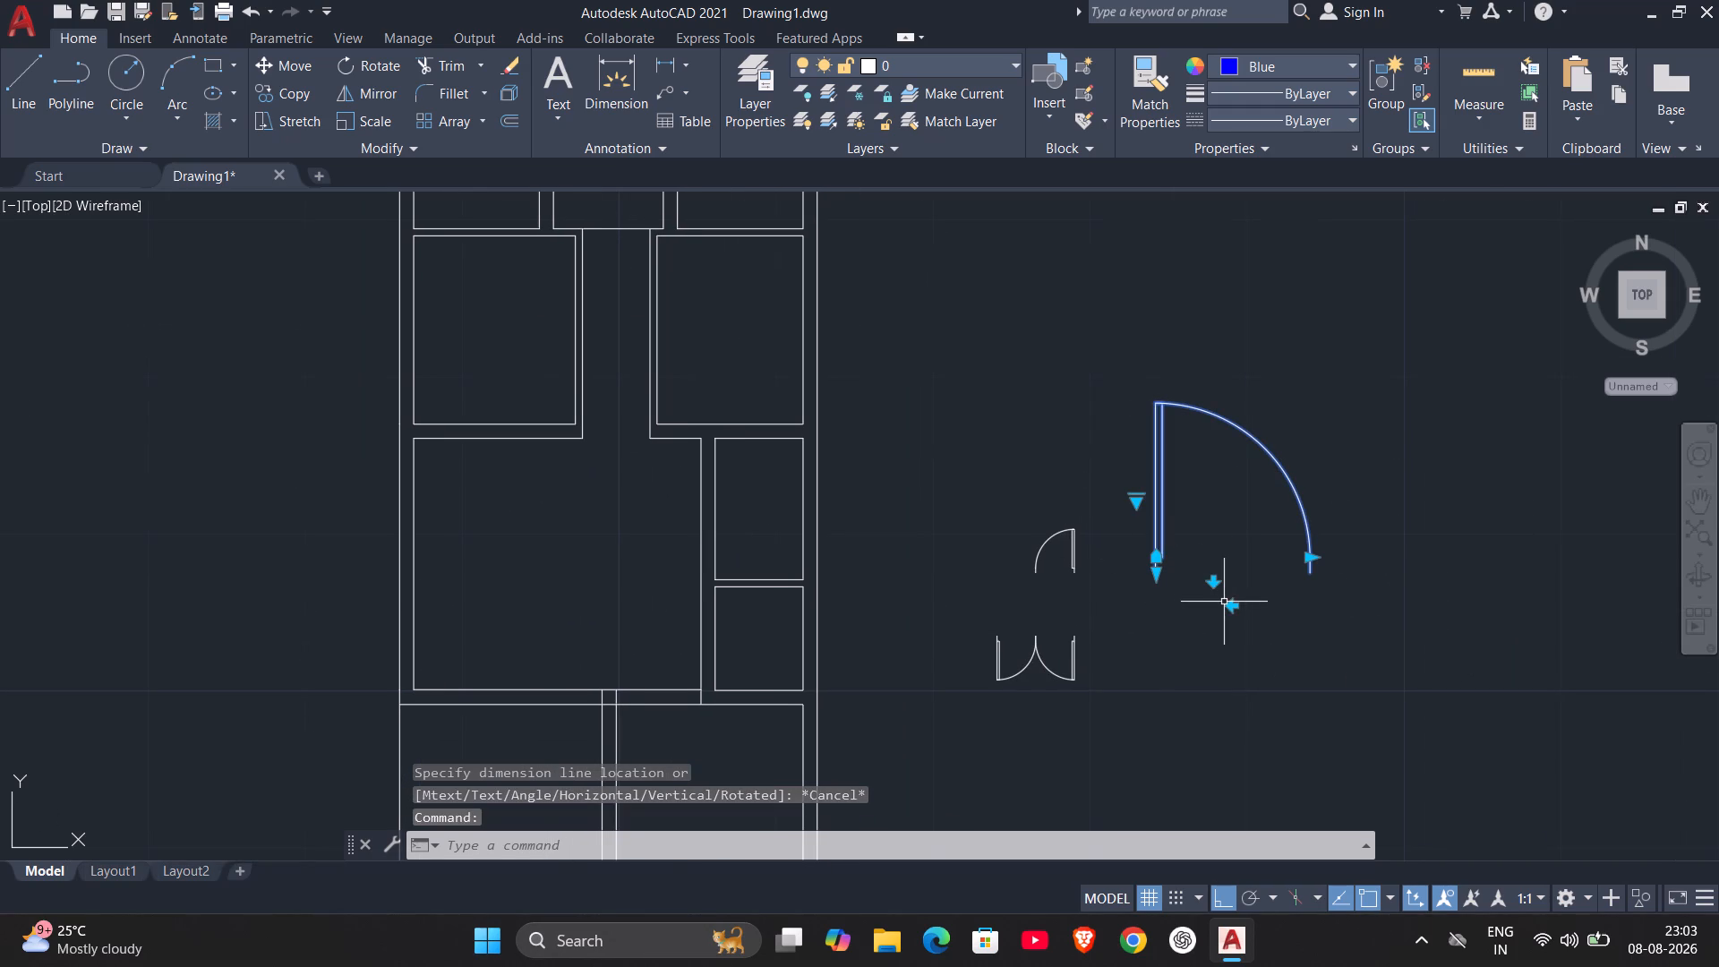
pyautogui.write('SC')
pyautogui.press('Return')
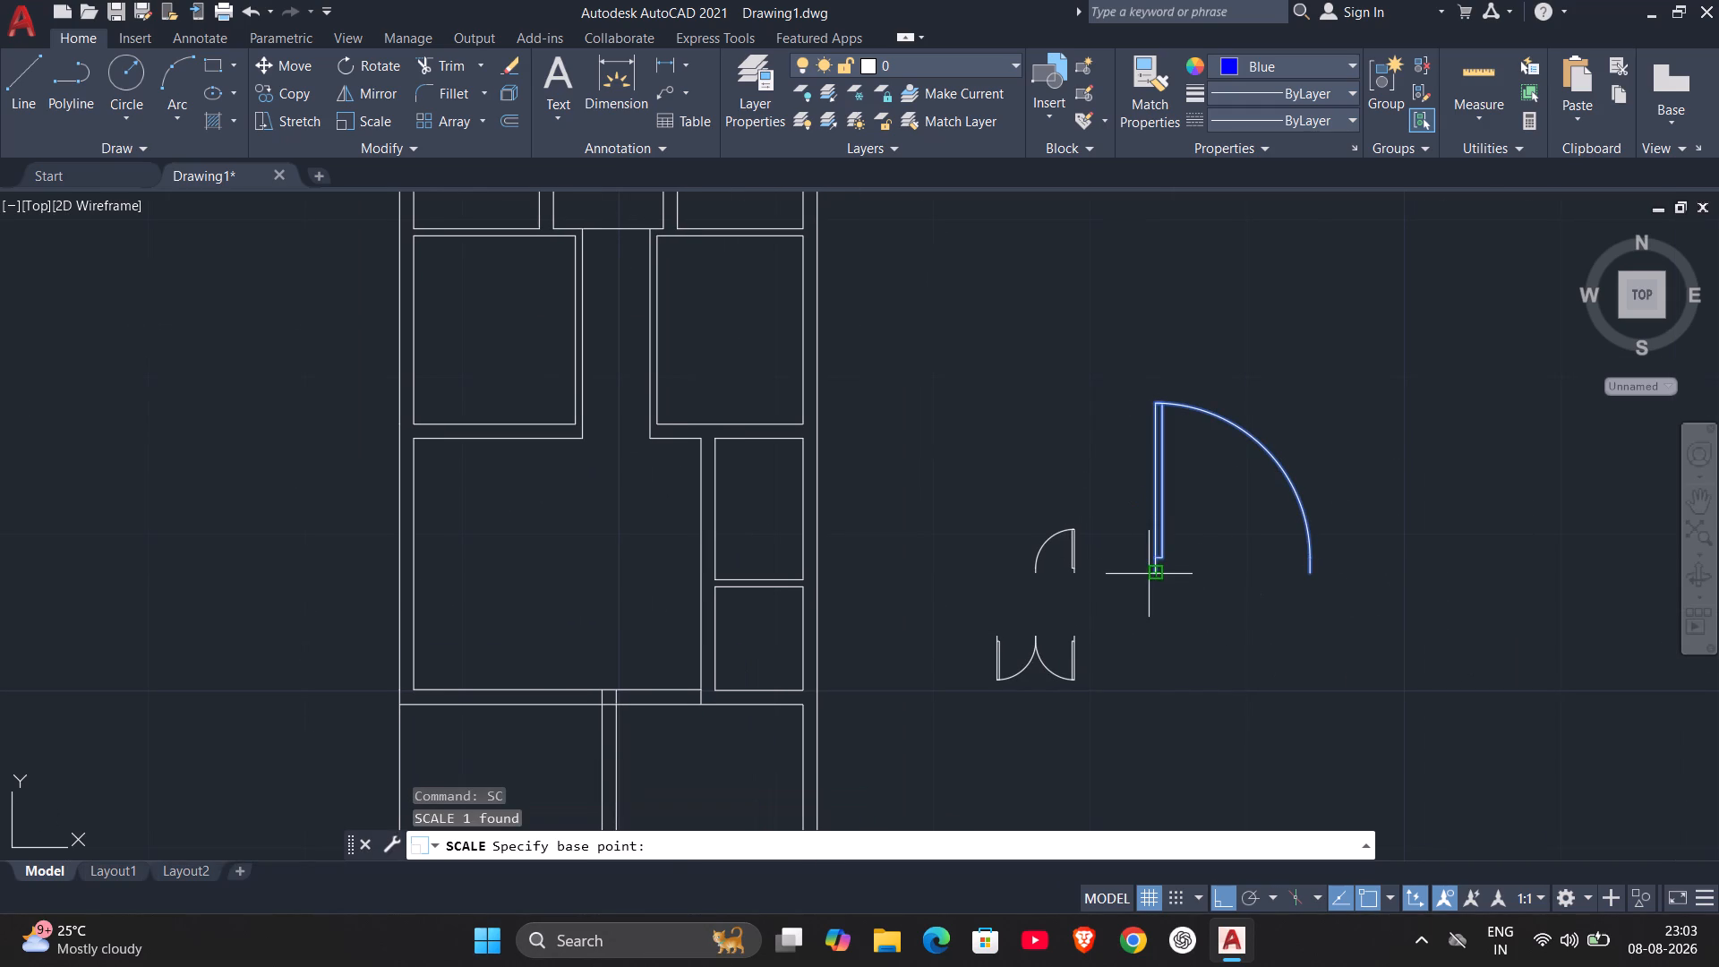
pyautogui.click(1159, 574)
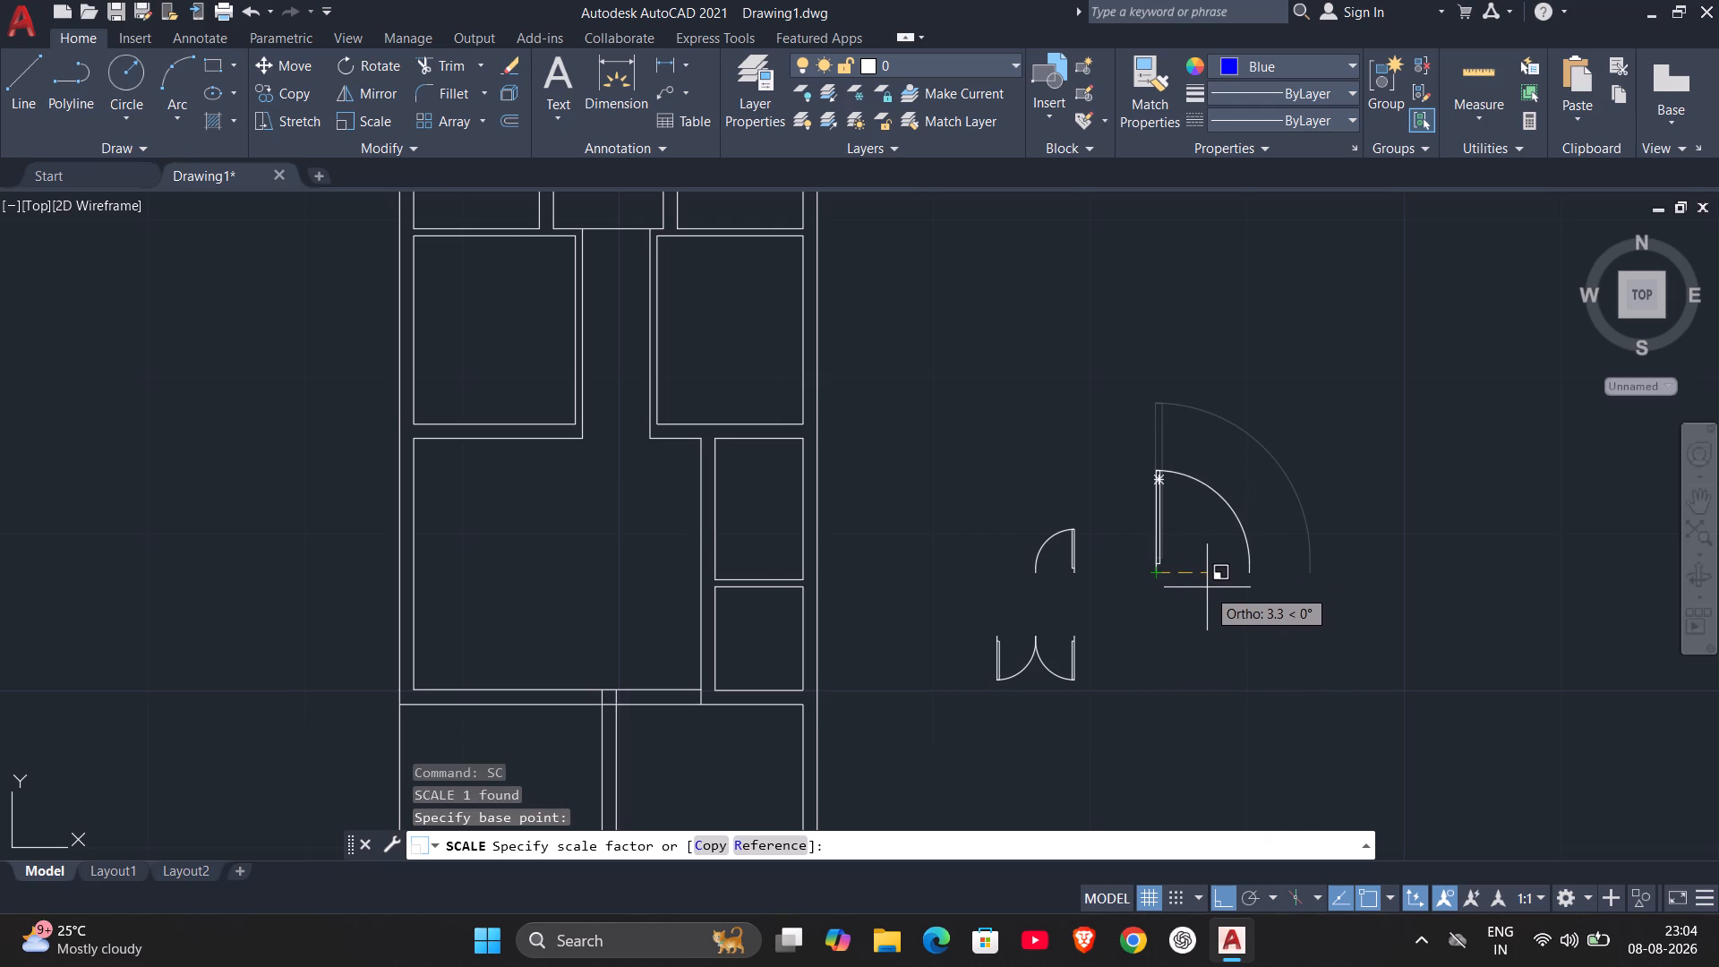
pyautogui.click(1202, 595)
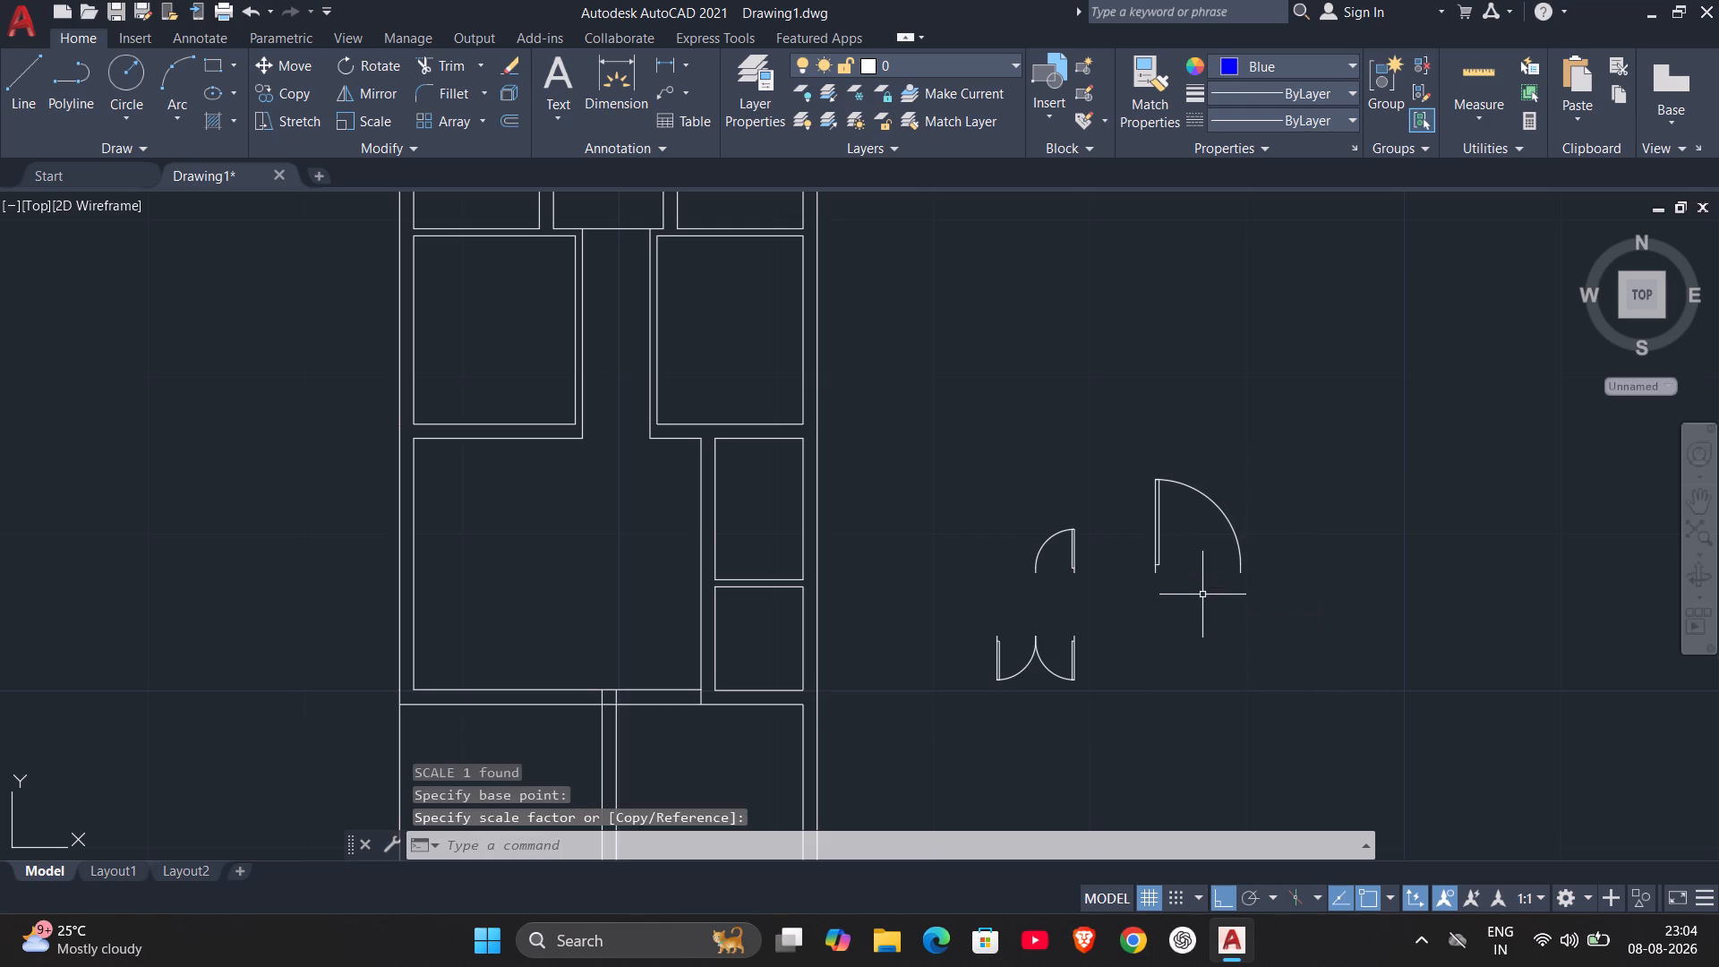
# Measure the opening width of the reduced single door with a linear dimension, without placing it.
pyautogui.scroll(2, 1190, 578)
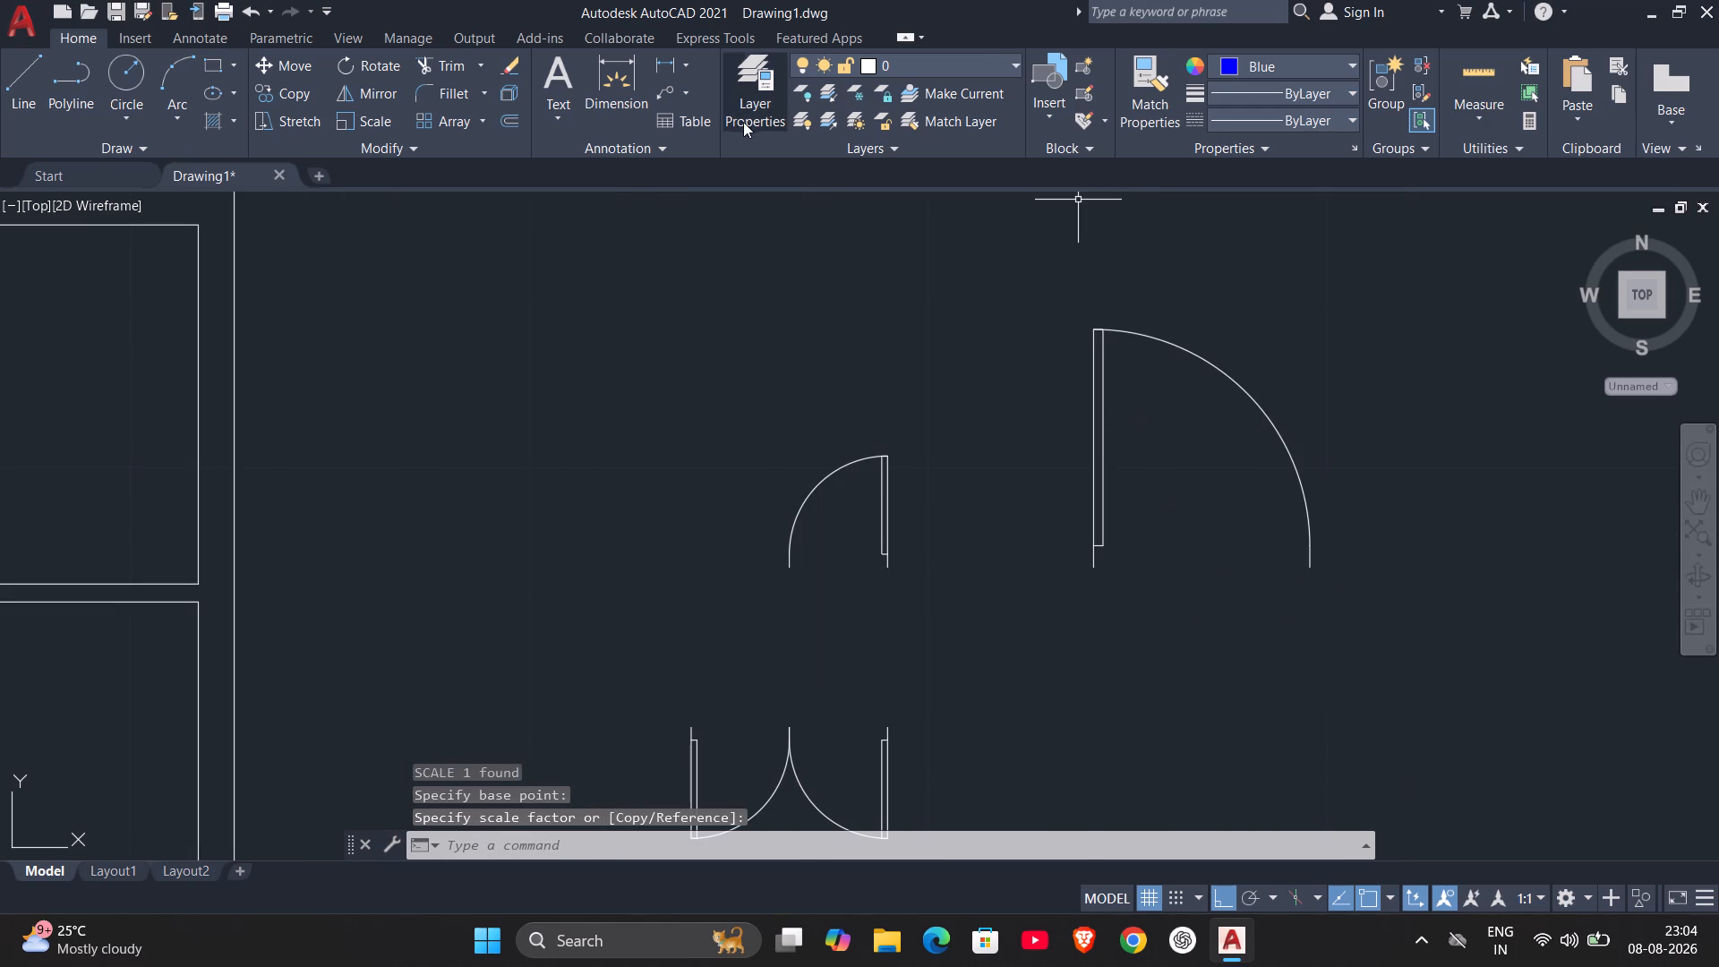
pyautogui.click(680, 70)
pyautogui.click(671, 63)
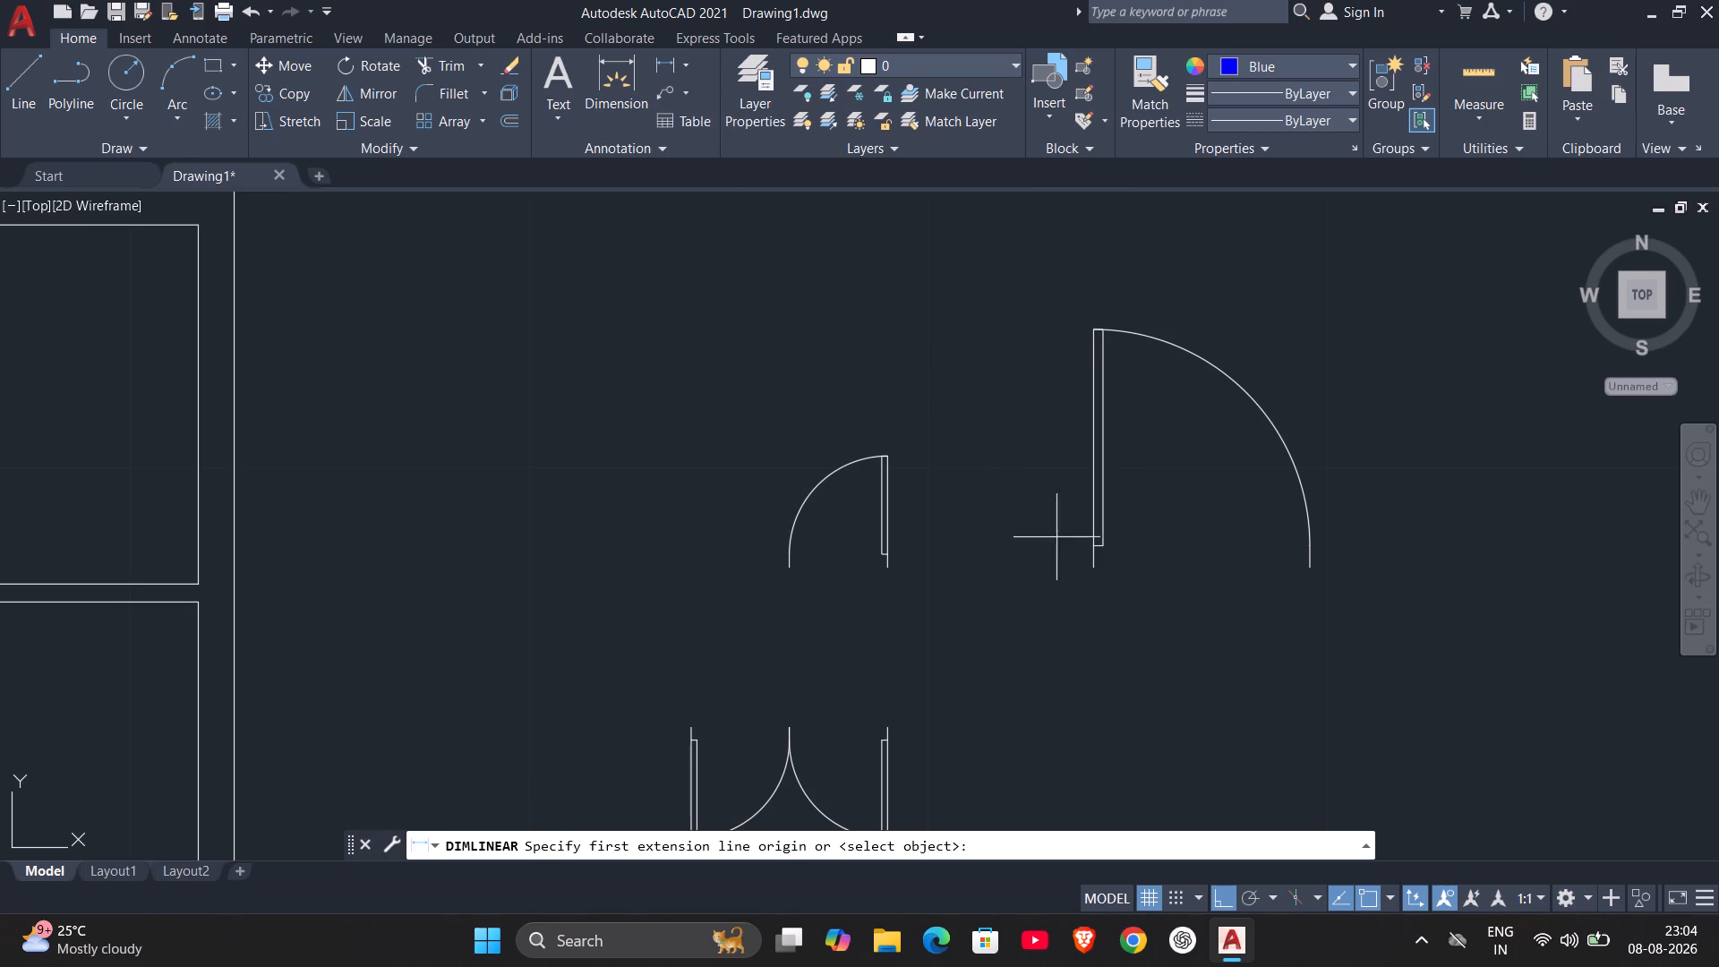
pyautogui.click(1100, 569)
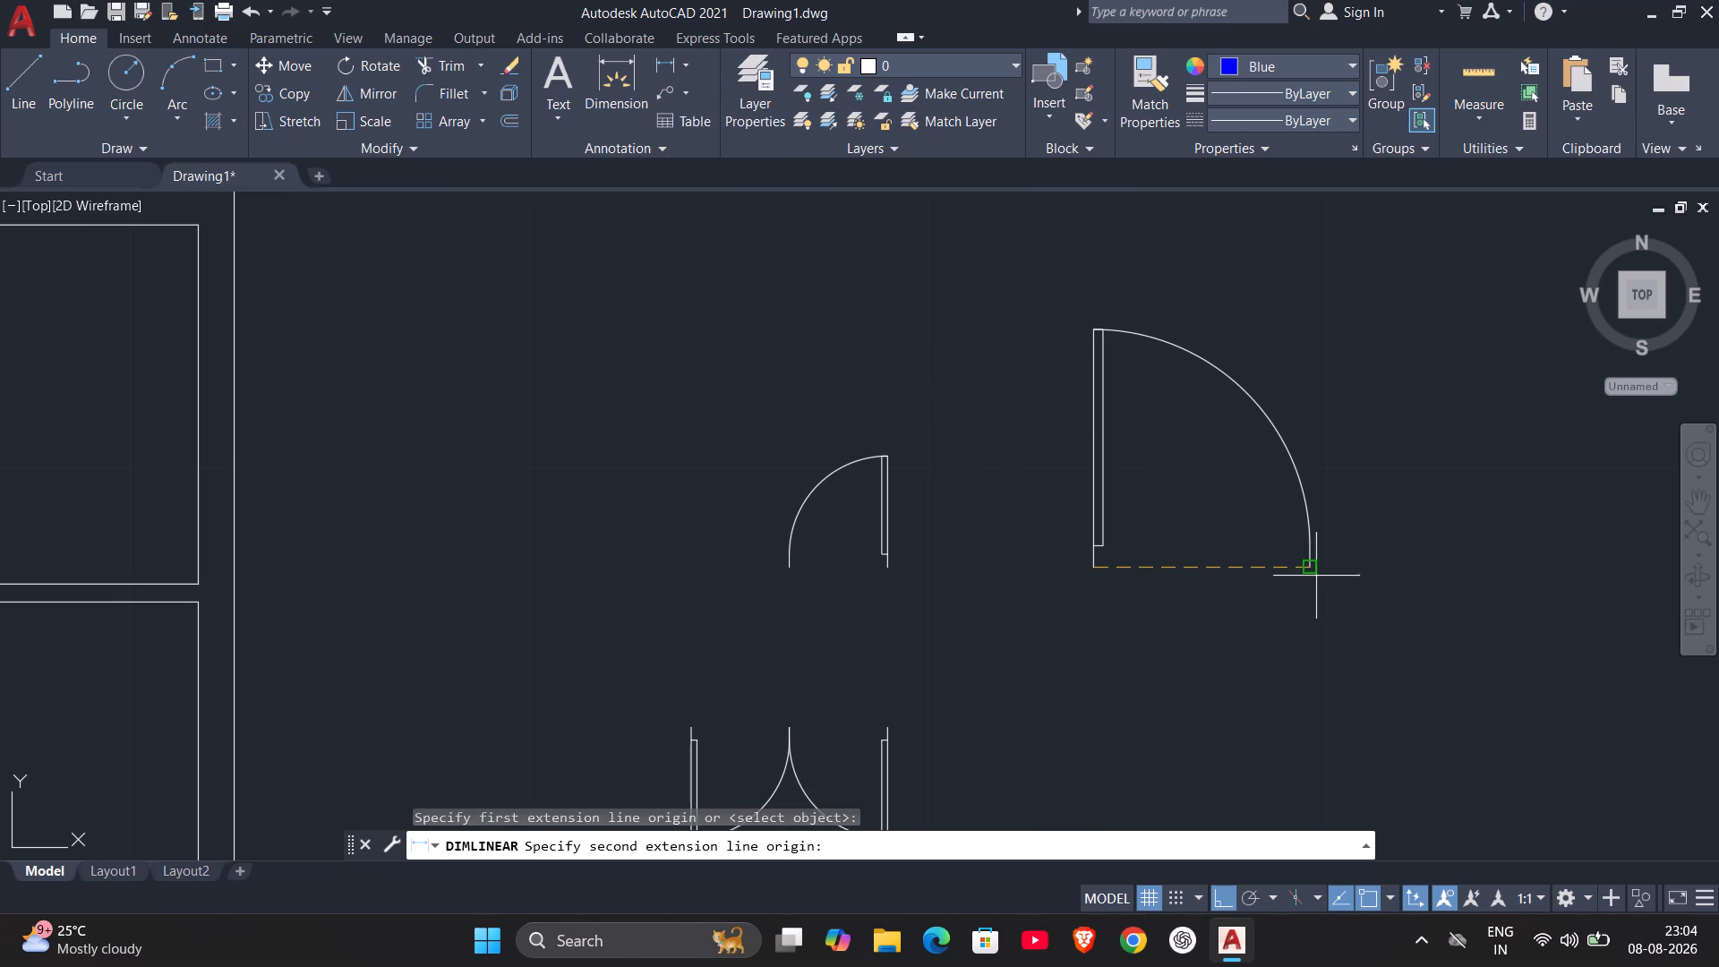
pyautogui.click(1310, 566)
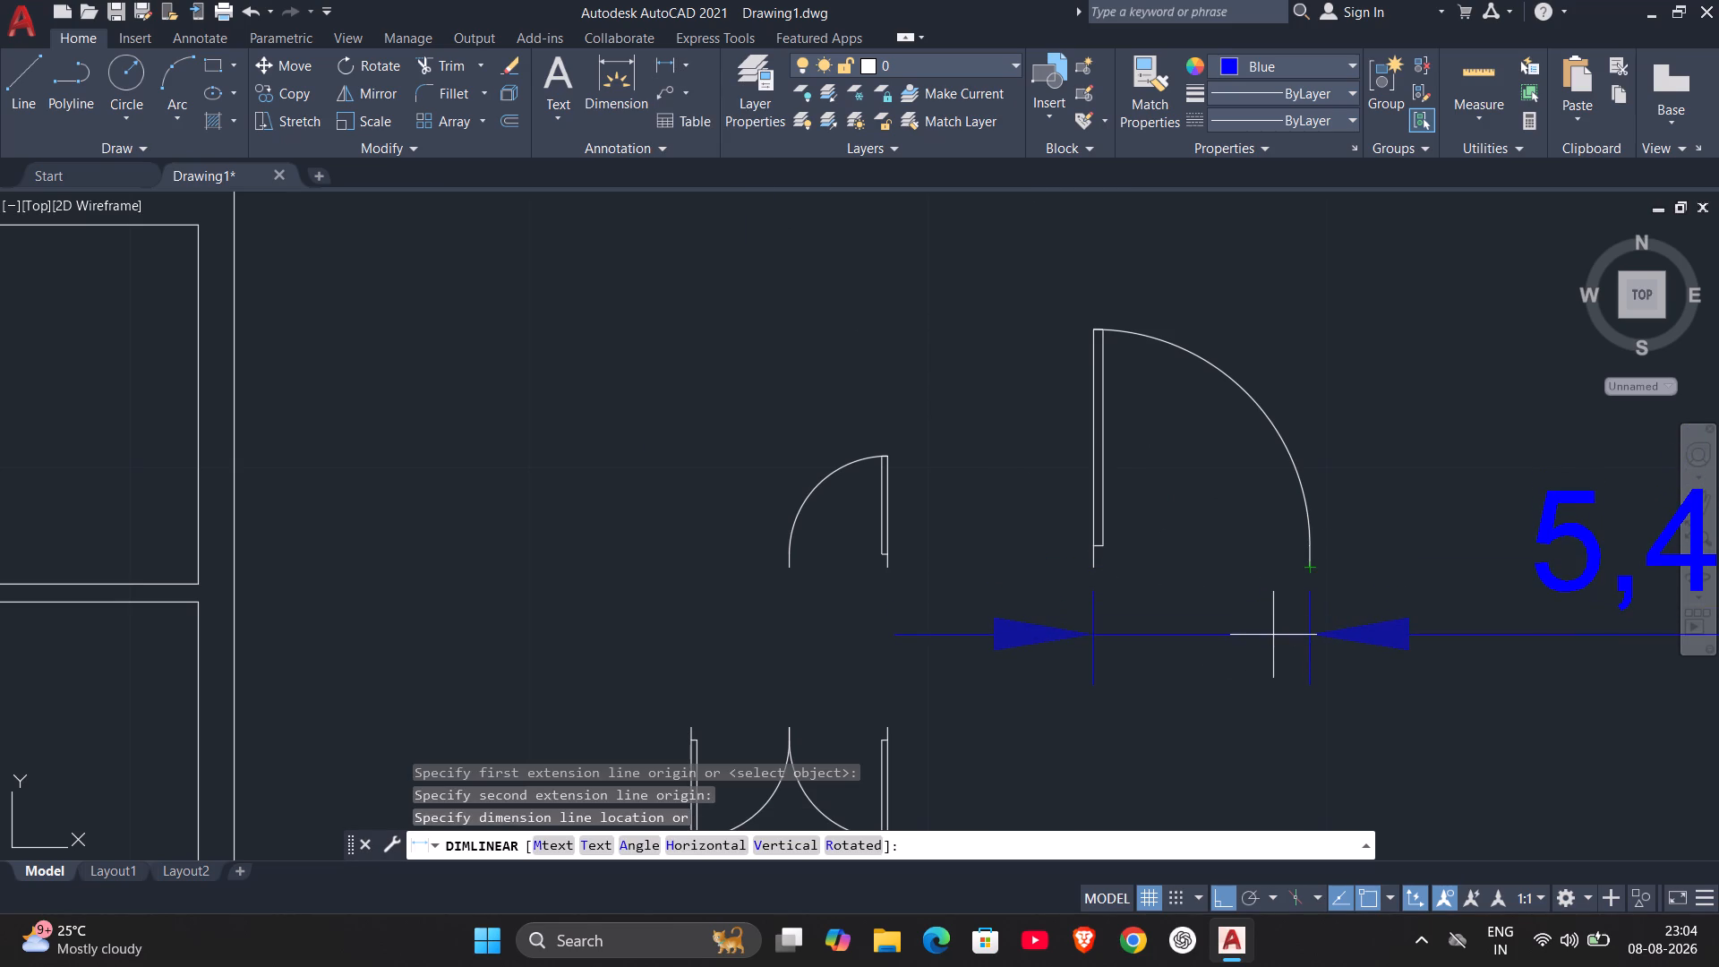
pyautogui.press('Escape')
# Check the reduced single door's leaf length and swing arc radius with the Quick measure tool.
pyautogui.scroll(-1, 1273, 635)
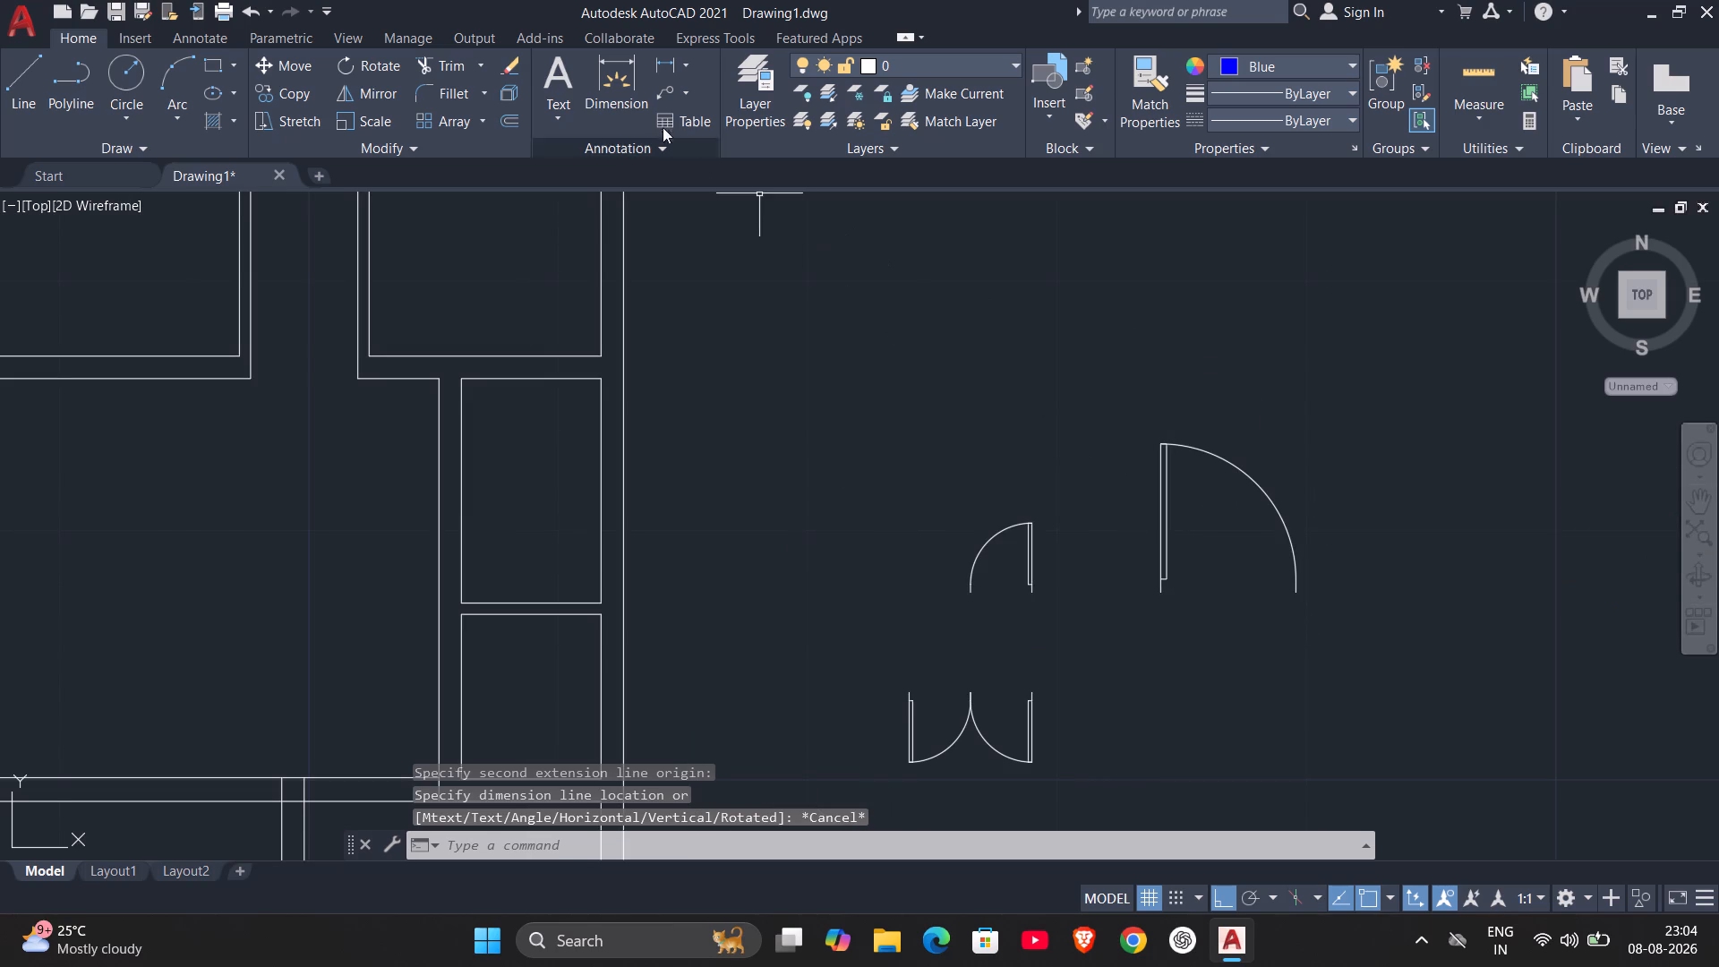
pyautogui.click(1490, 69)
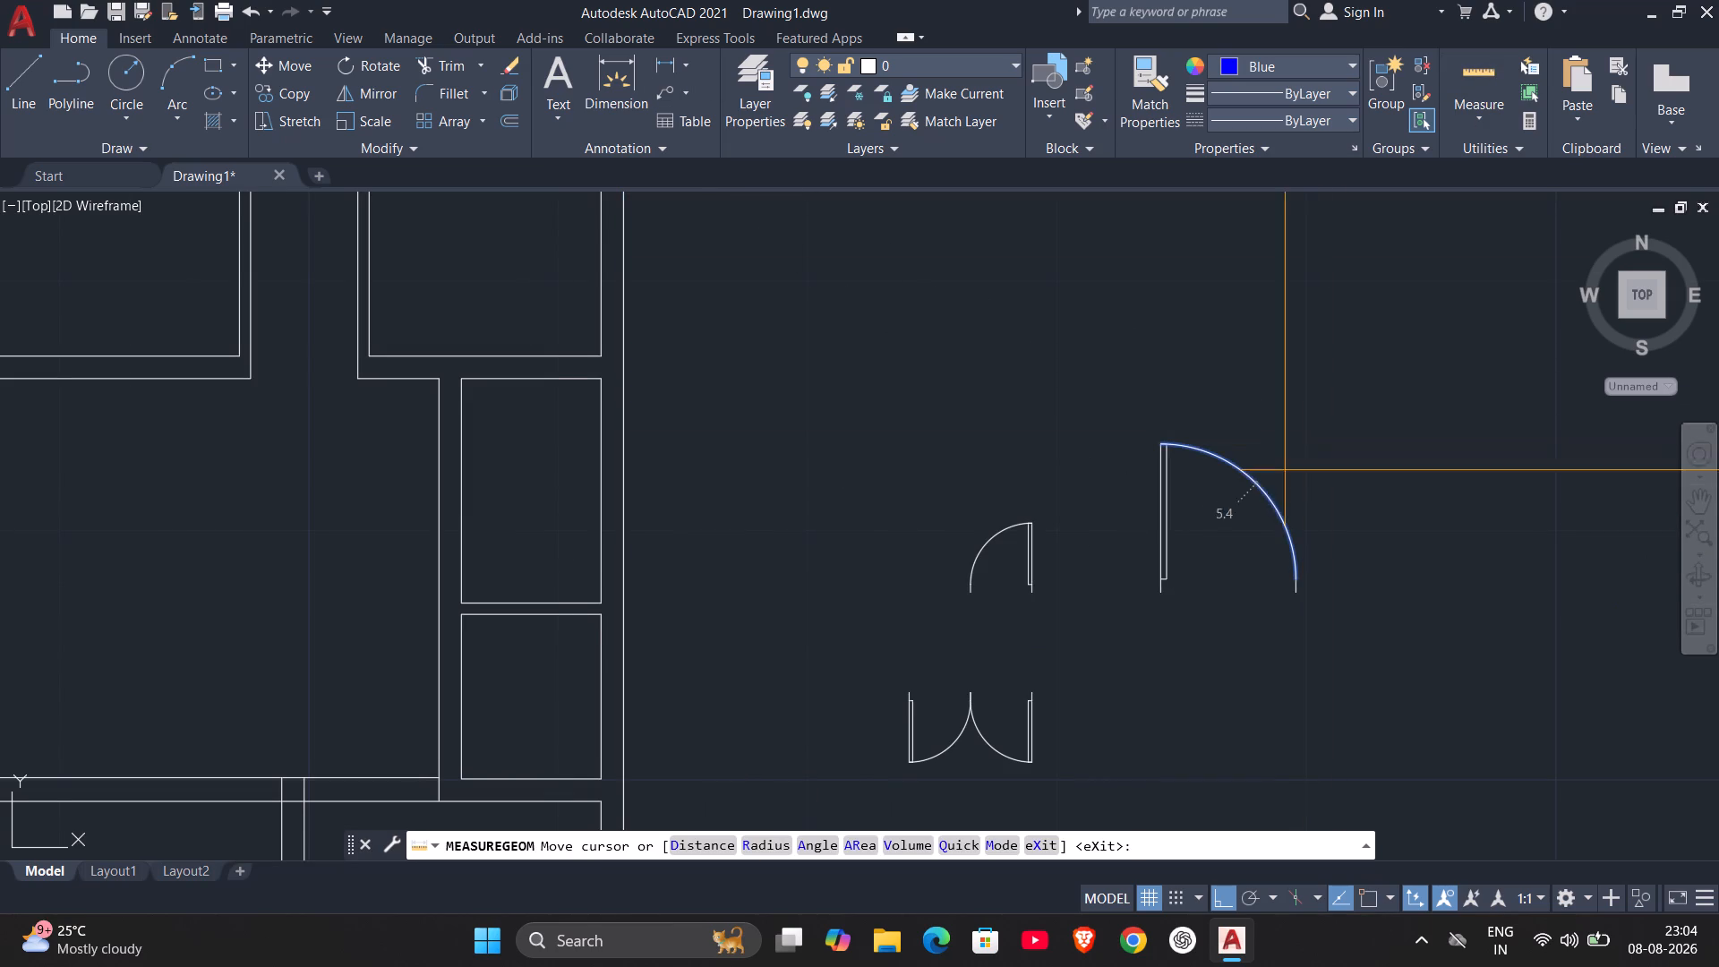
pyautogui.scroll(-2, 1222, 544)
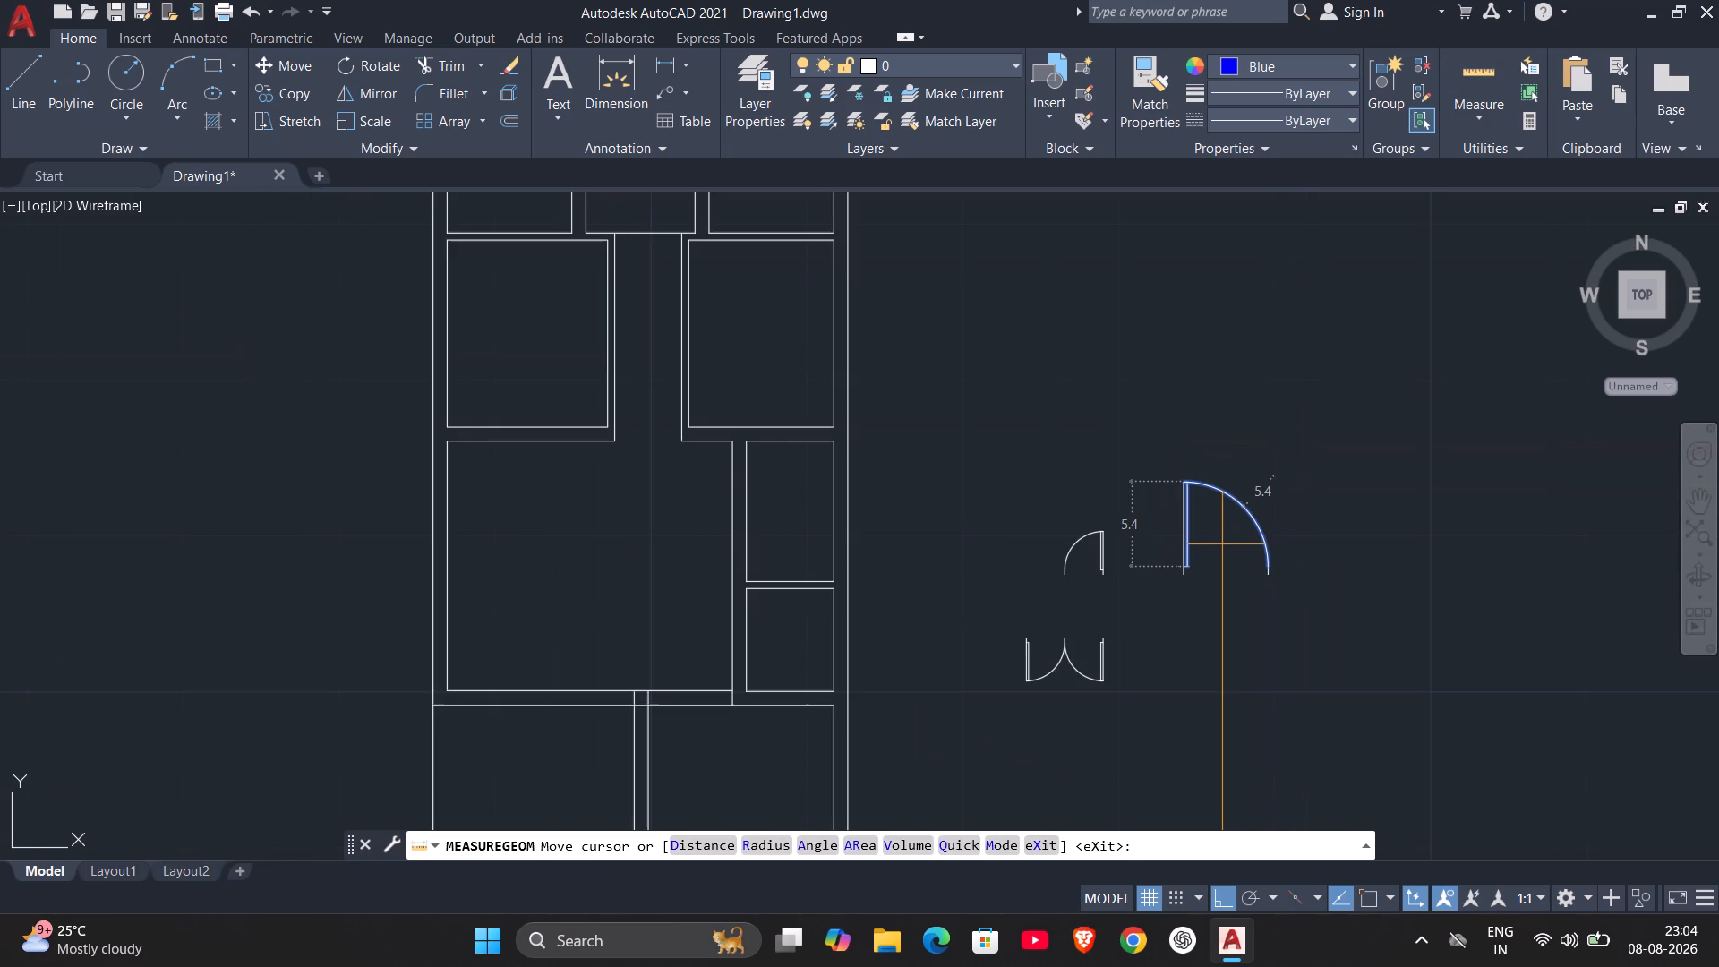
pyautogui.scroll(2, 1222, 544)
pyautogui.press('Escape')
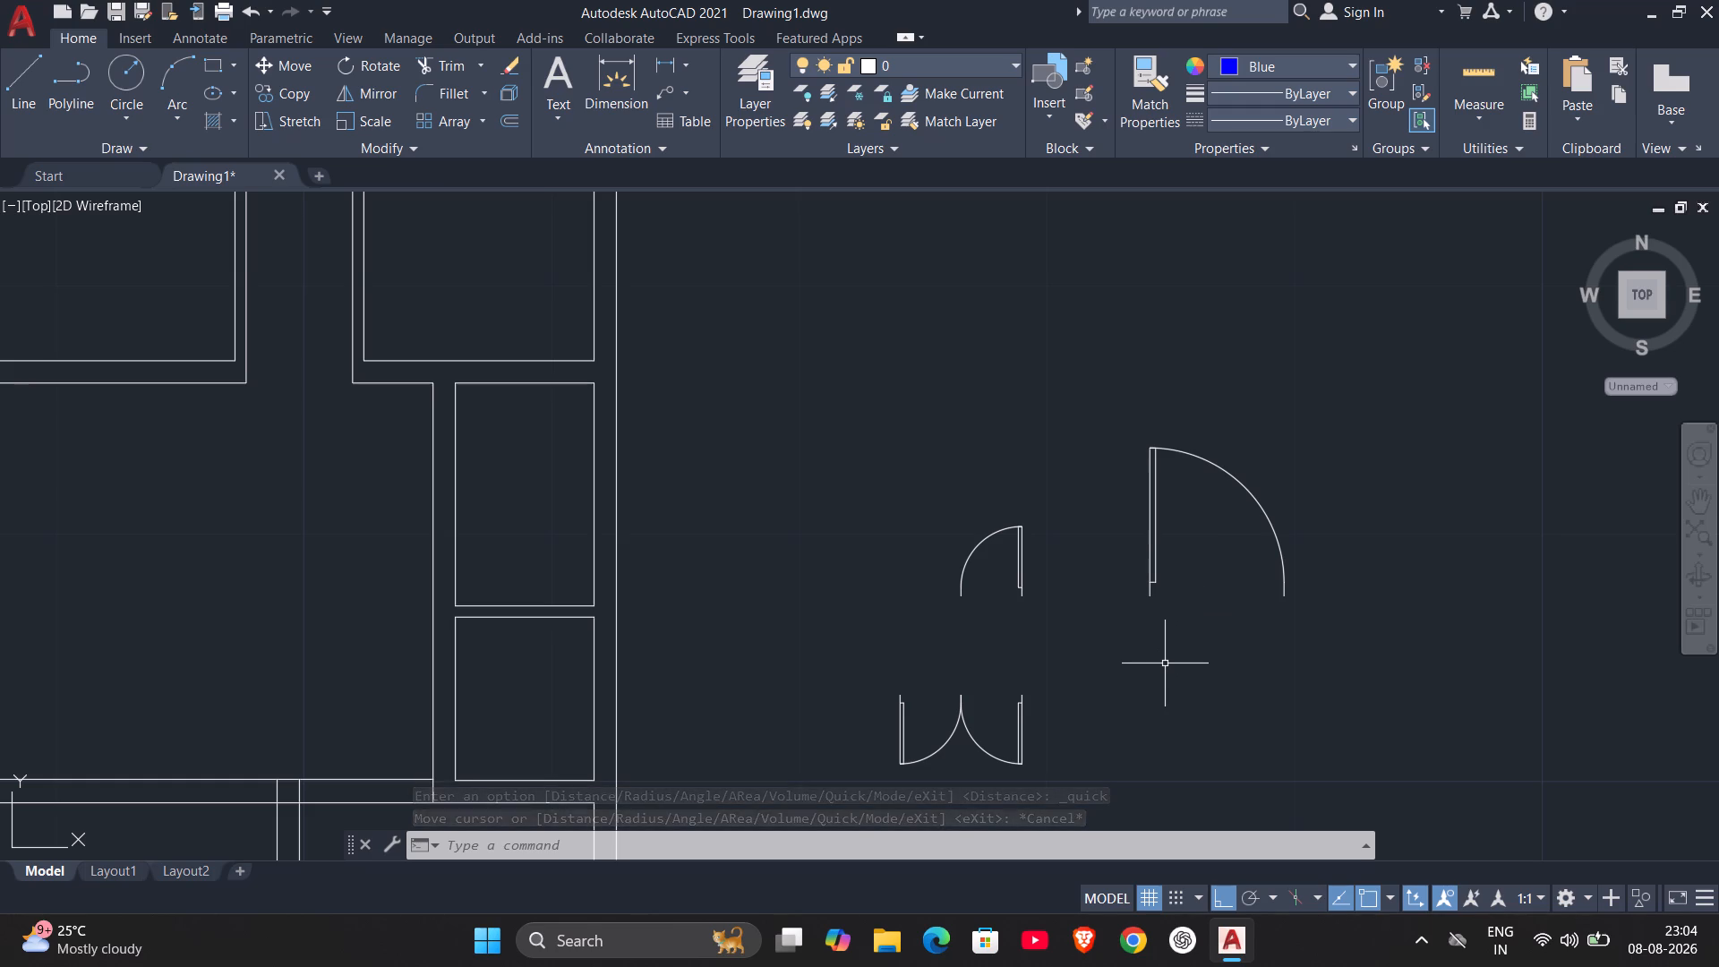
# Draw a vertical line across the wall between the upper-left bedroom-sized room and the large room below, near the wall's corridor end.
pyautogui.scroll(-1, 1163, 663)
pyautogui.moveTo(1163, 663); pyautogui.dragTo(1472, 612, button='middle')
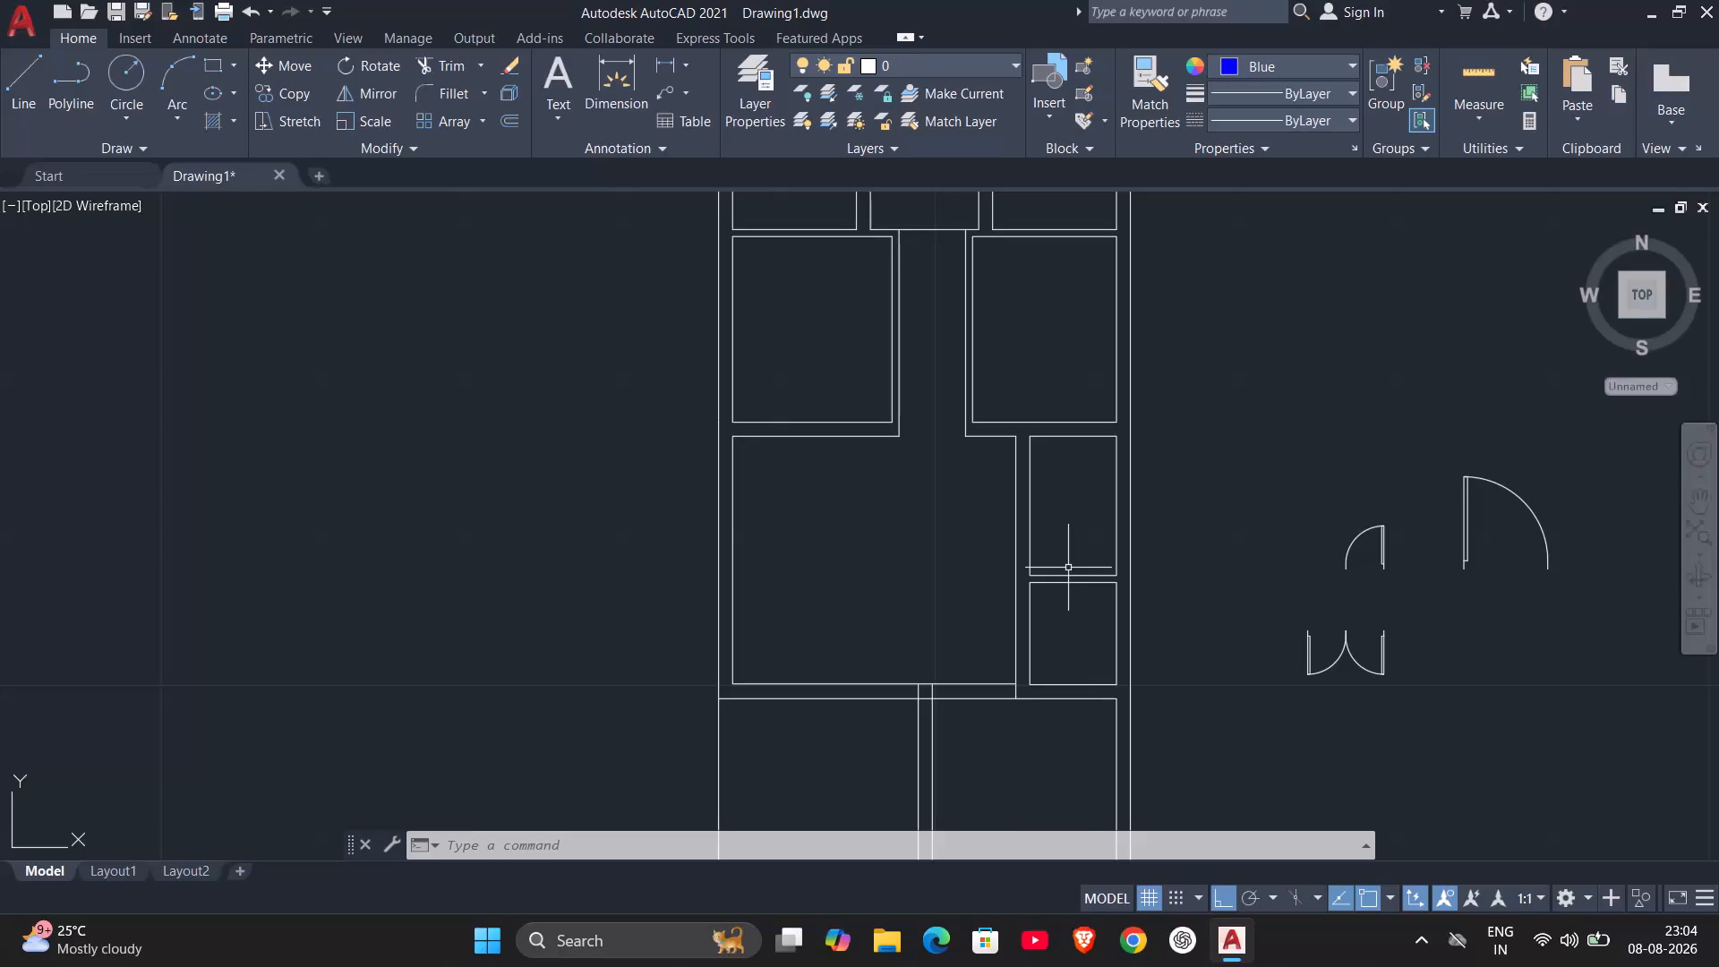
pyautogui.moveTo(1068, 568); pyautogui.dragTo(1364, 656, button='middle')
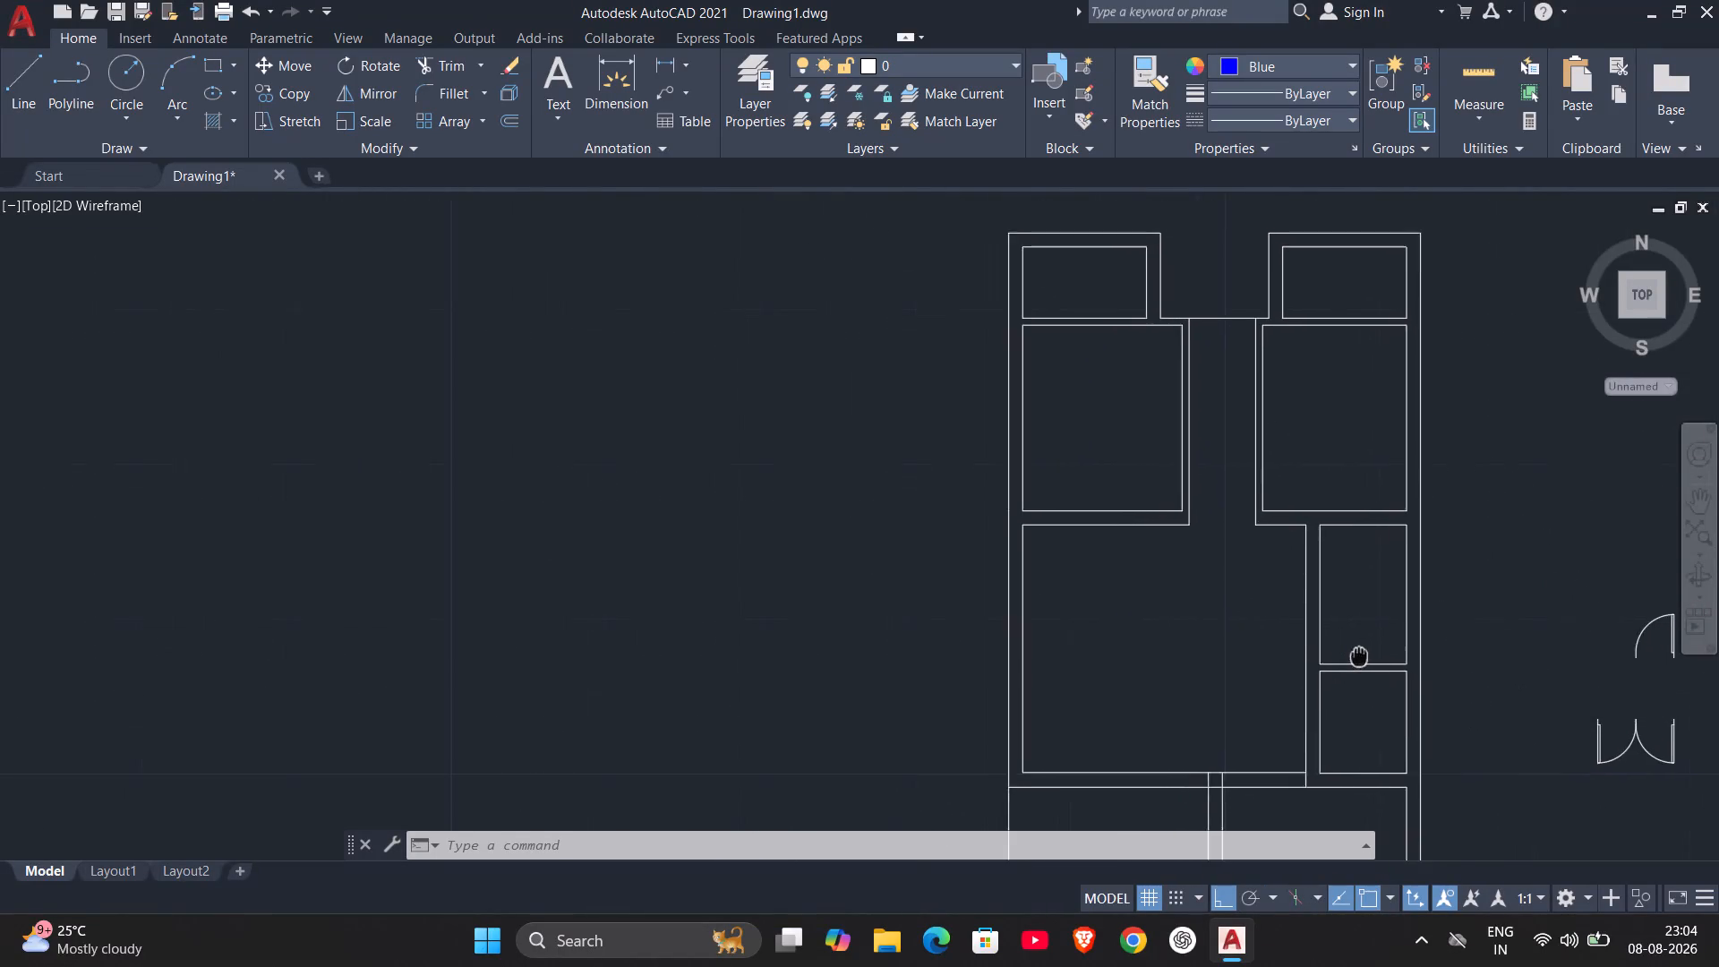
pyautogui.moveTo(1364, 656); pyautogui.dragTo(1457, 662, button='middle')
pyautogui.scroll(2, 1261, 534)
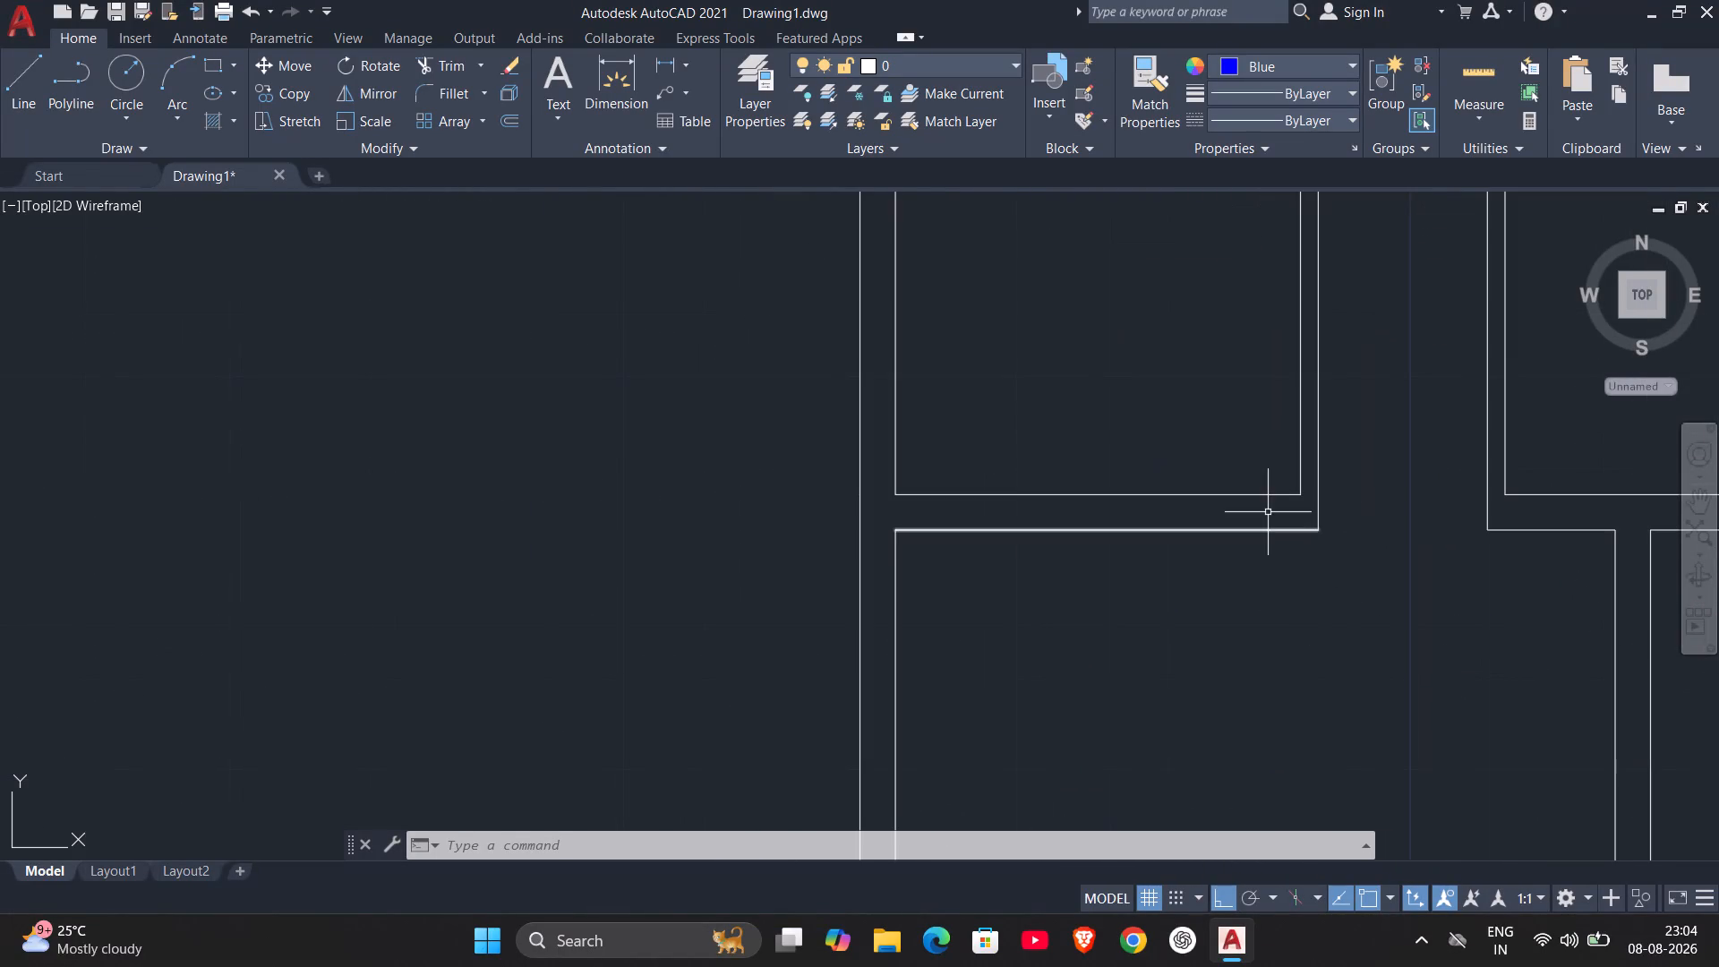
pyautogui.scroll(1, 1271, 507)
pyautogui.press('l')
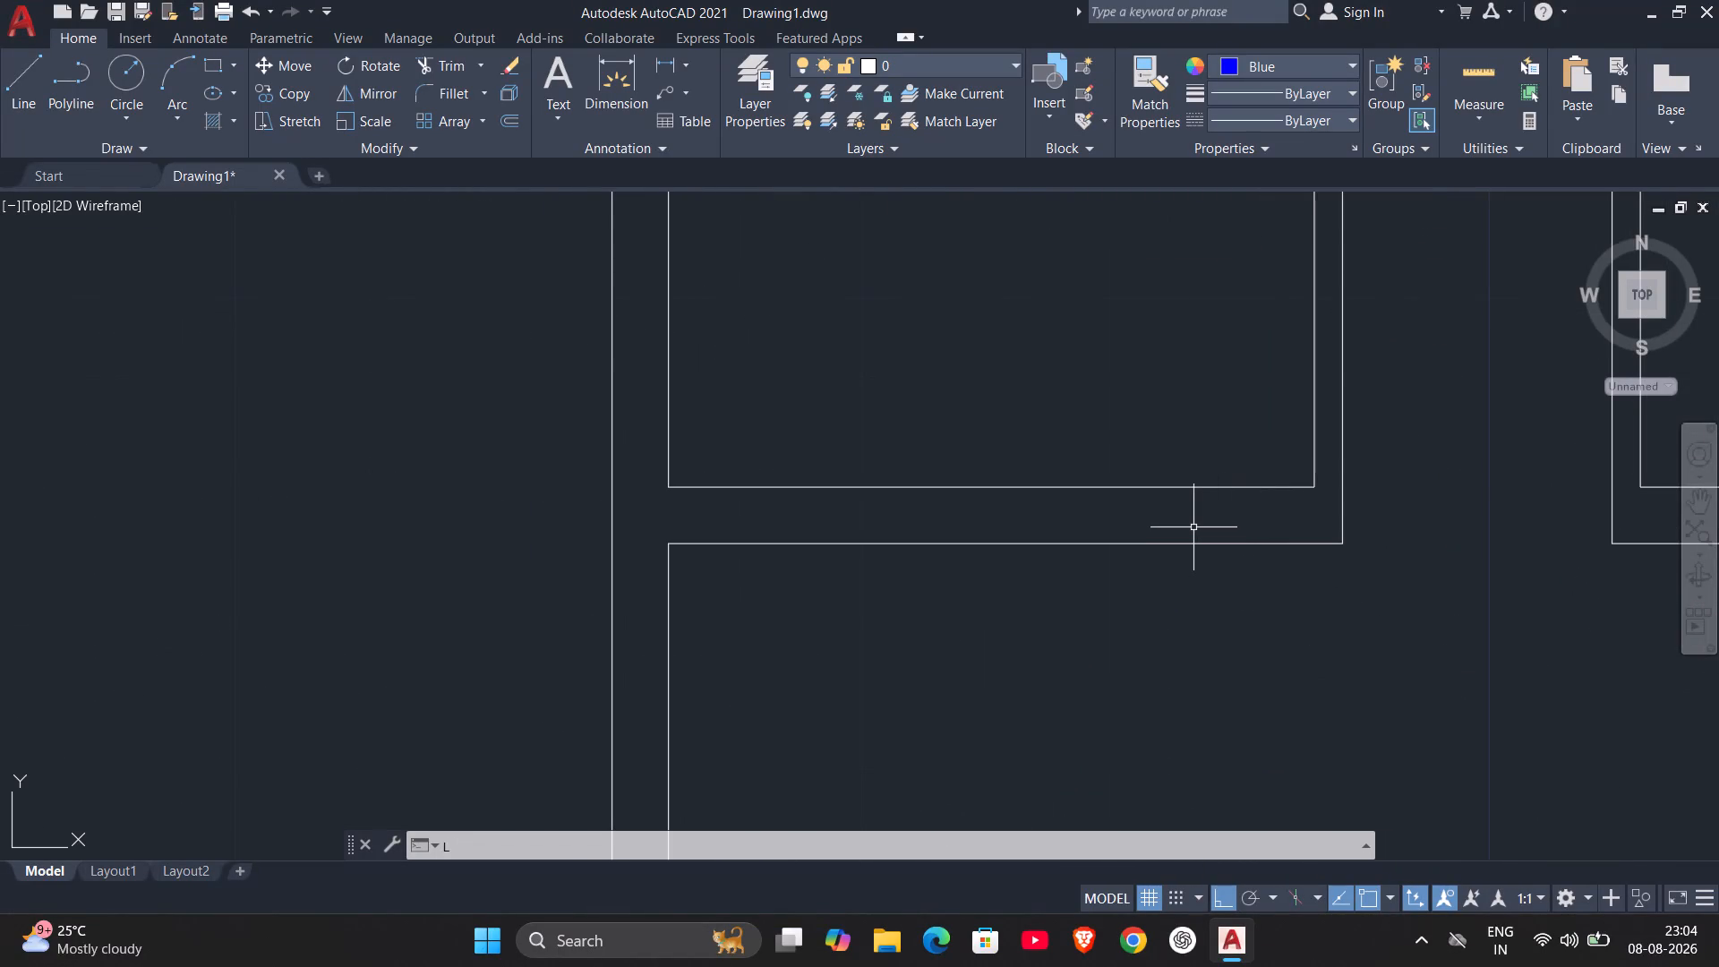
pyautogui.press('Return')
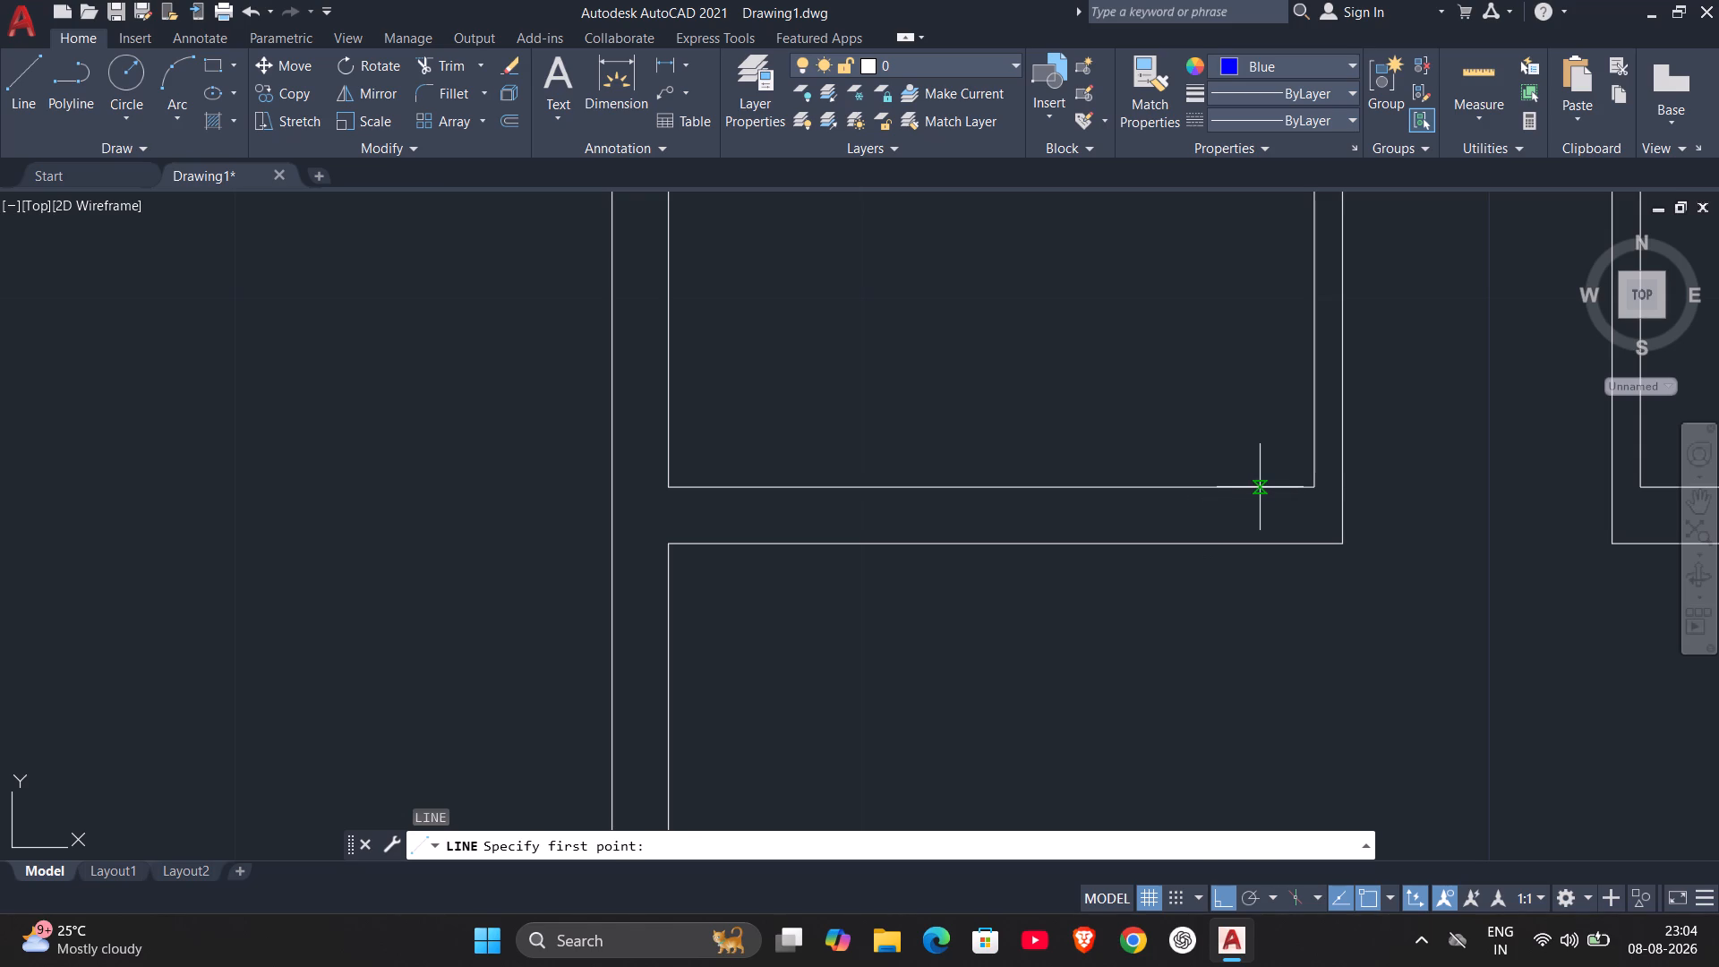
pyautogui.click(1260, 487)
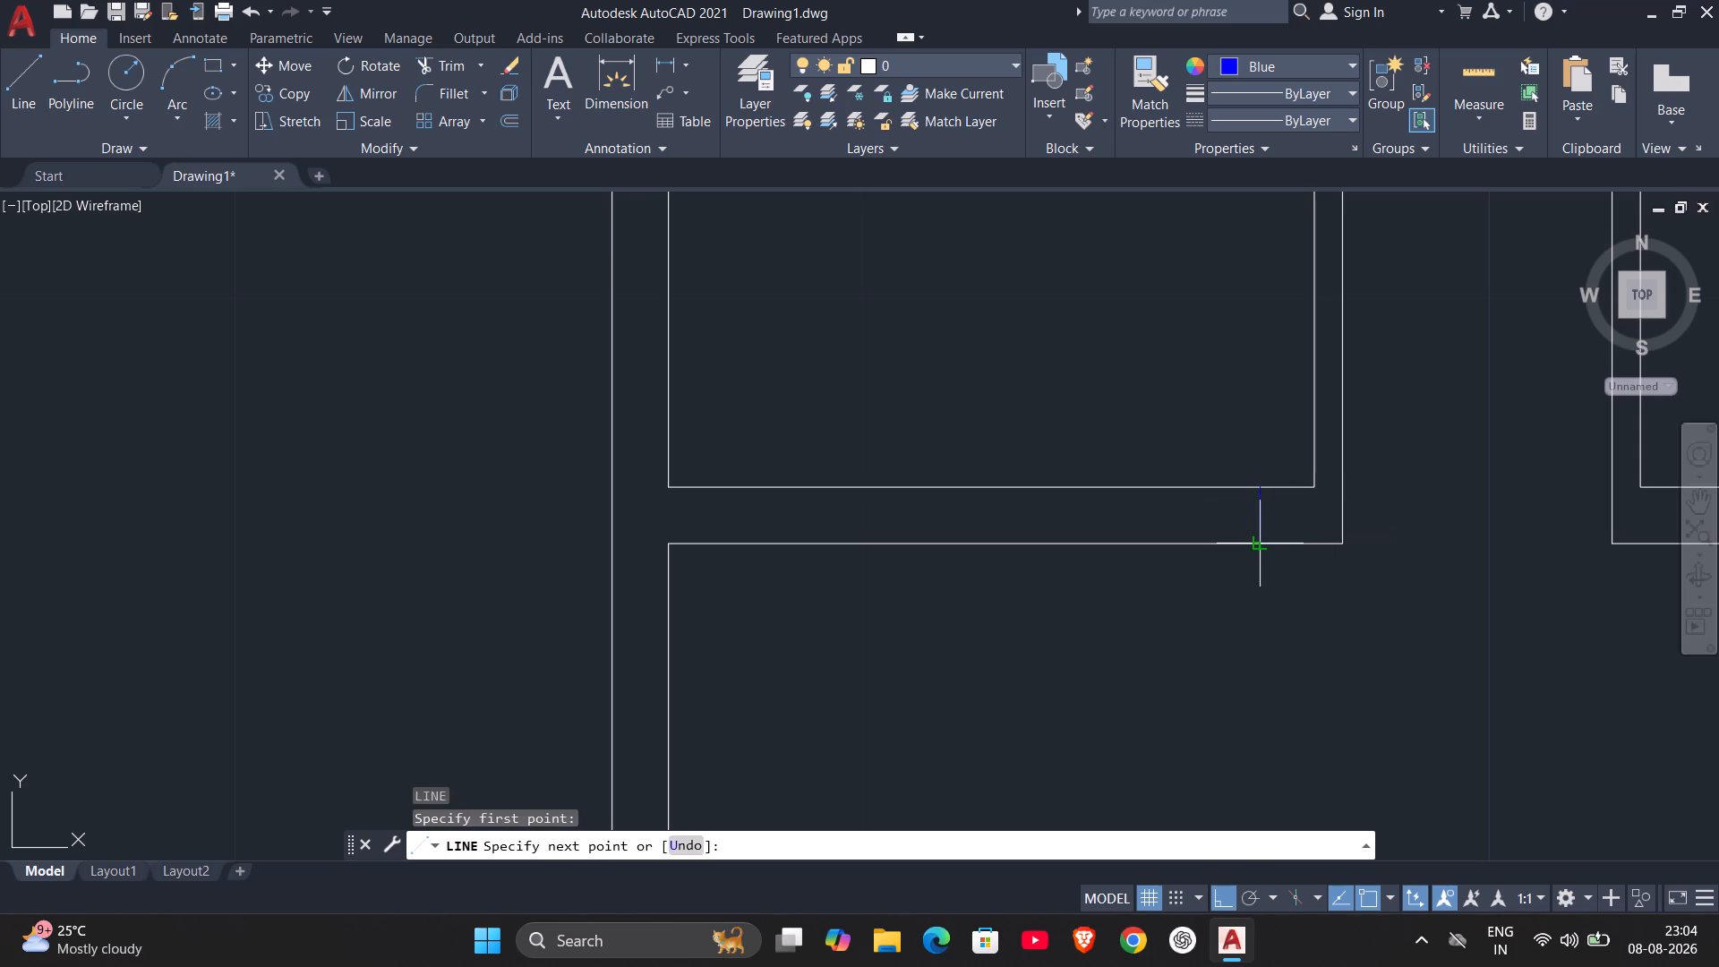
pyautogui.click(1266, 540)
pyautogui.press('Escape')
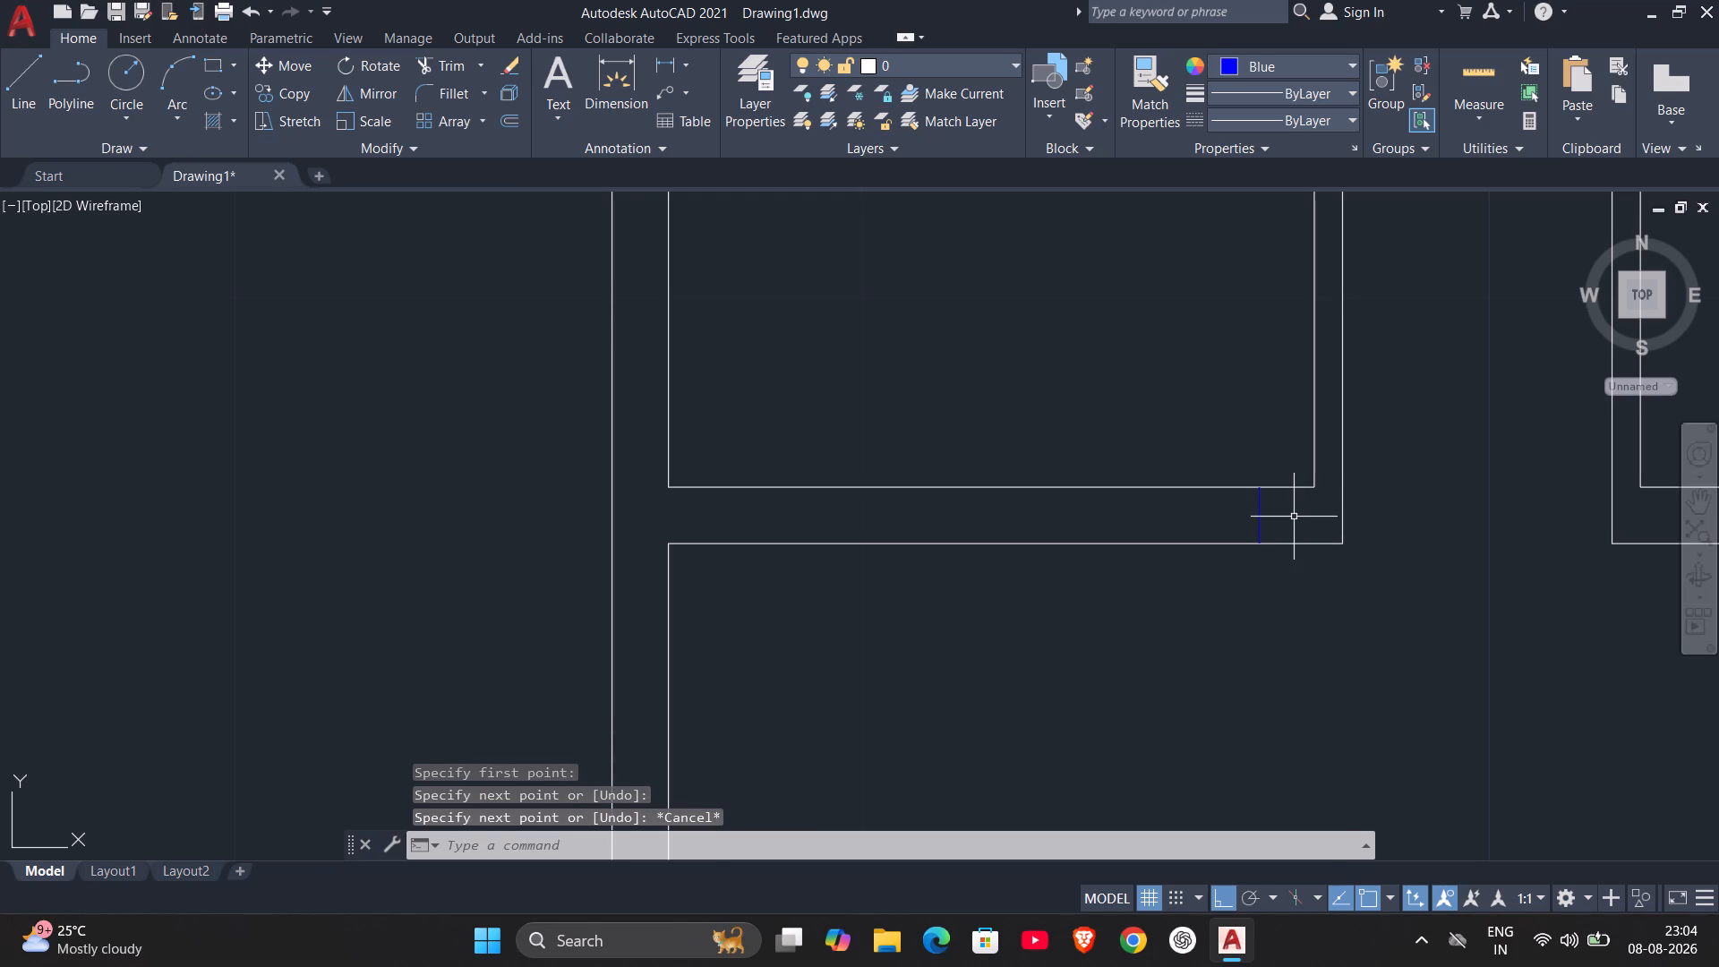
# Offset the blue vertical line across the wall by 3, away from the corridor, to mark the opening's other jamb.
pyautogui.press('o')
pyautogui.press('Return')
pyautogui.press('3')
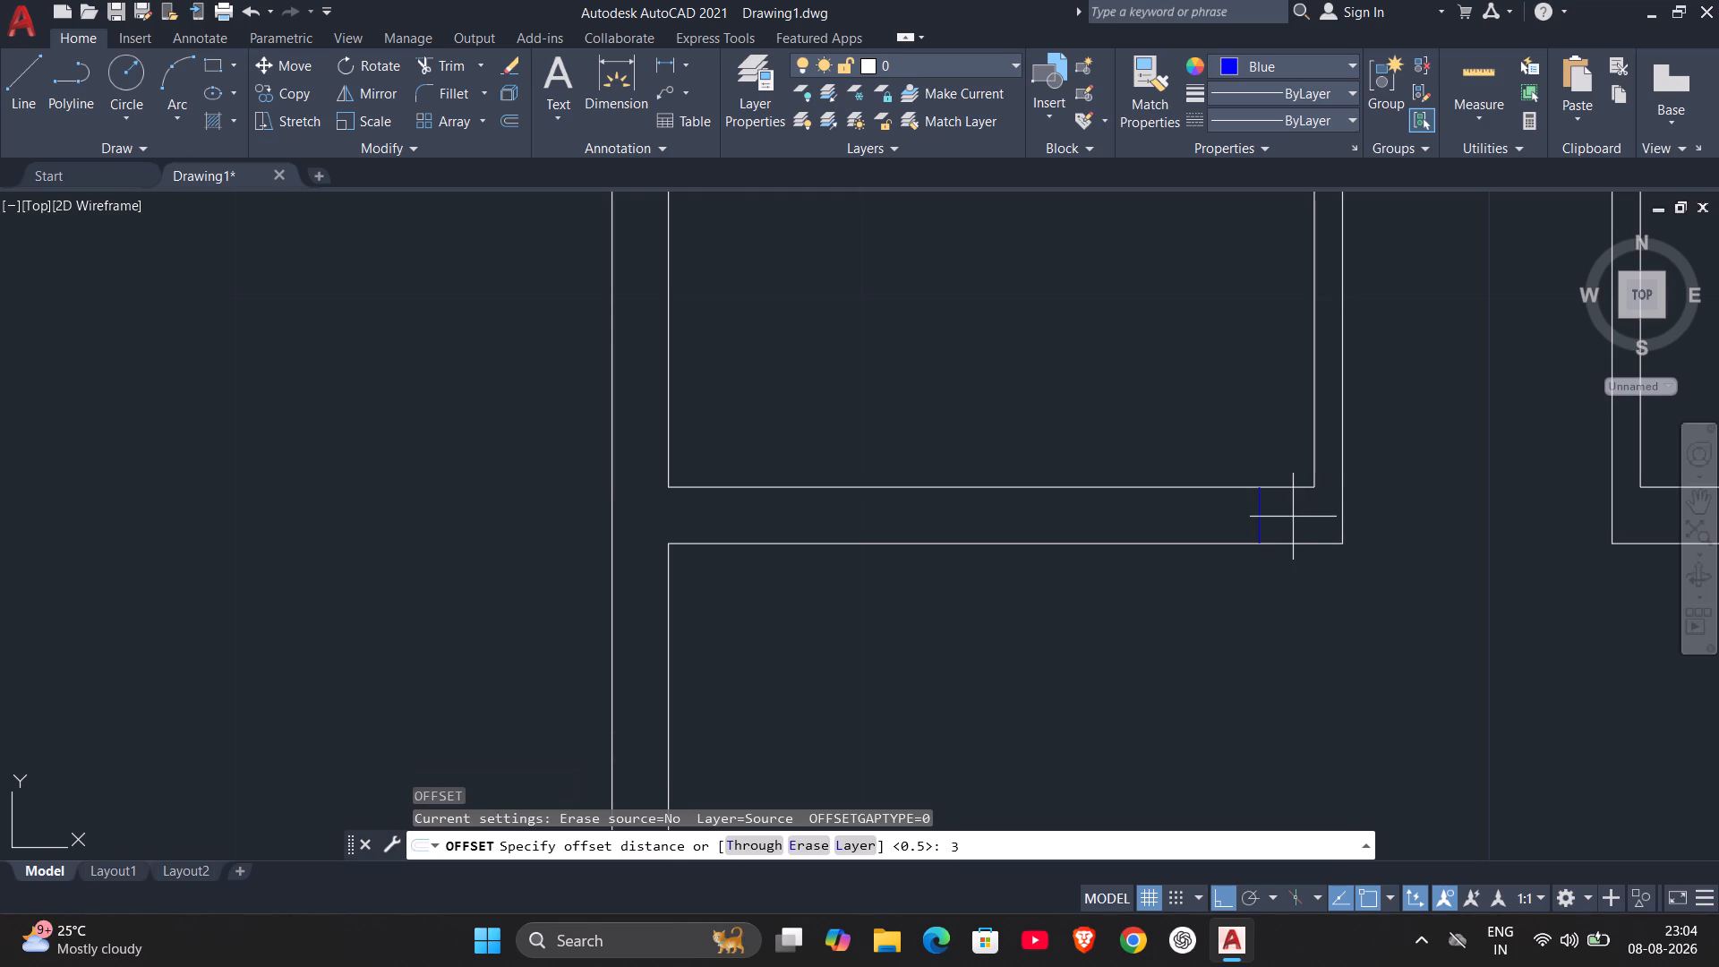
pyautogui.press('Return')
pyautogui.click(1261, 517)
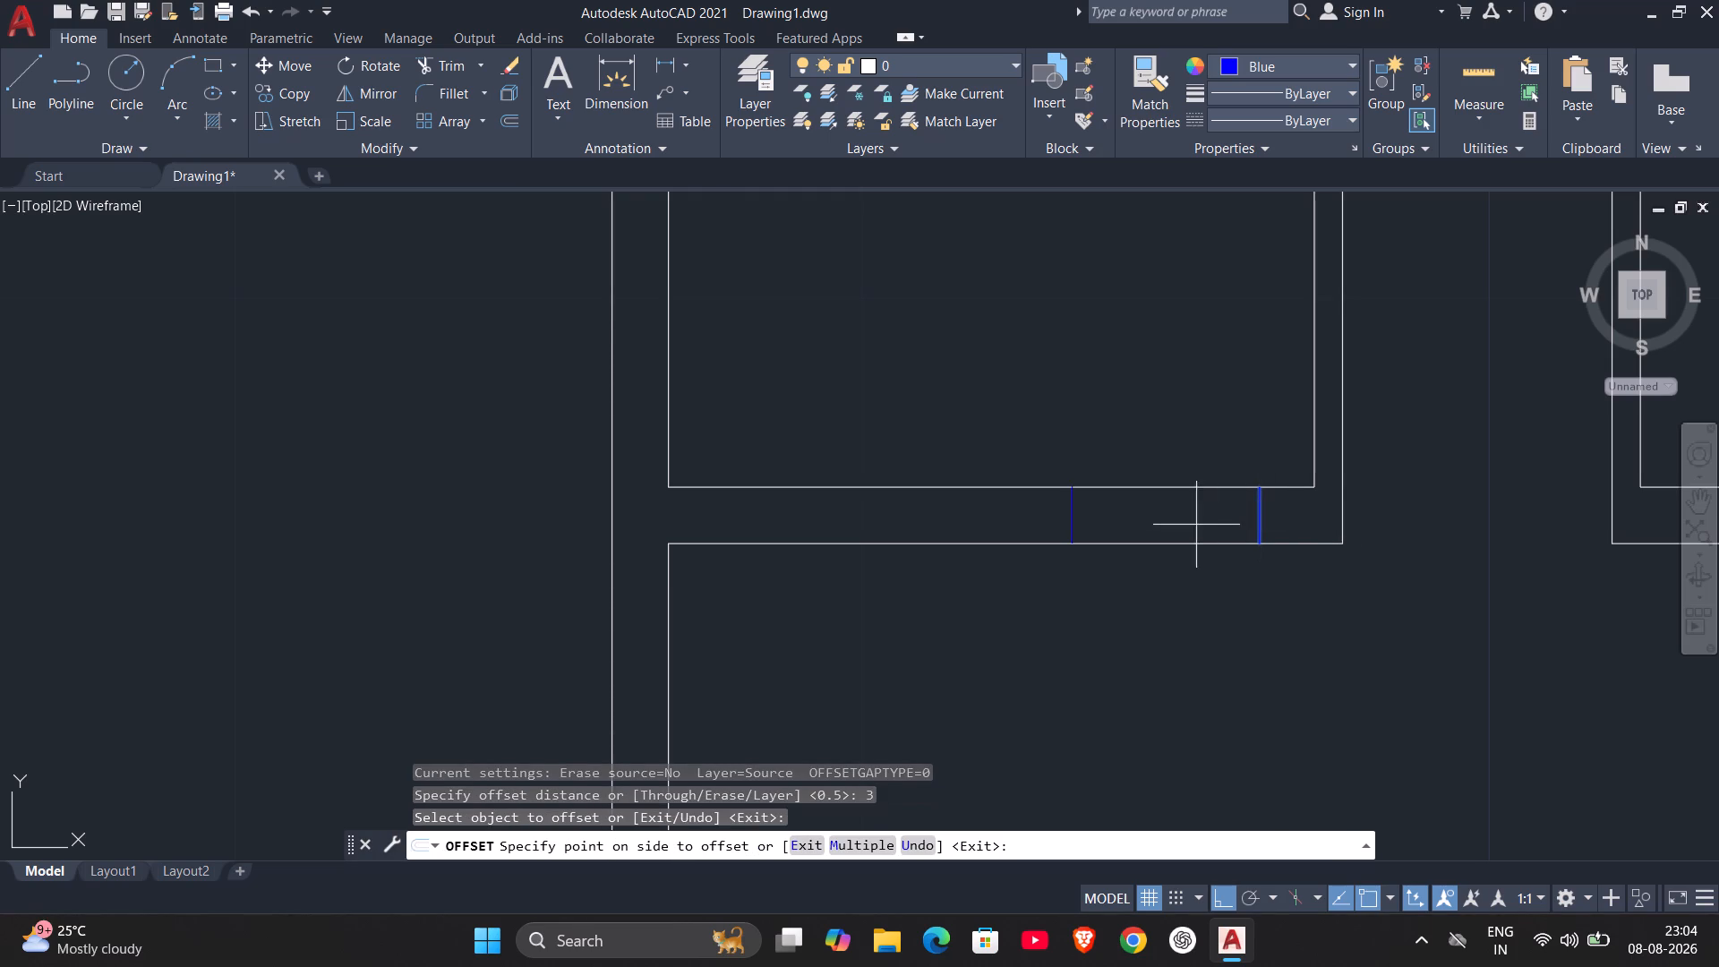
pyautogui.click(1168, 525)
pyautogui.press('Escape')
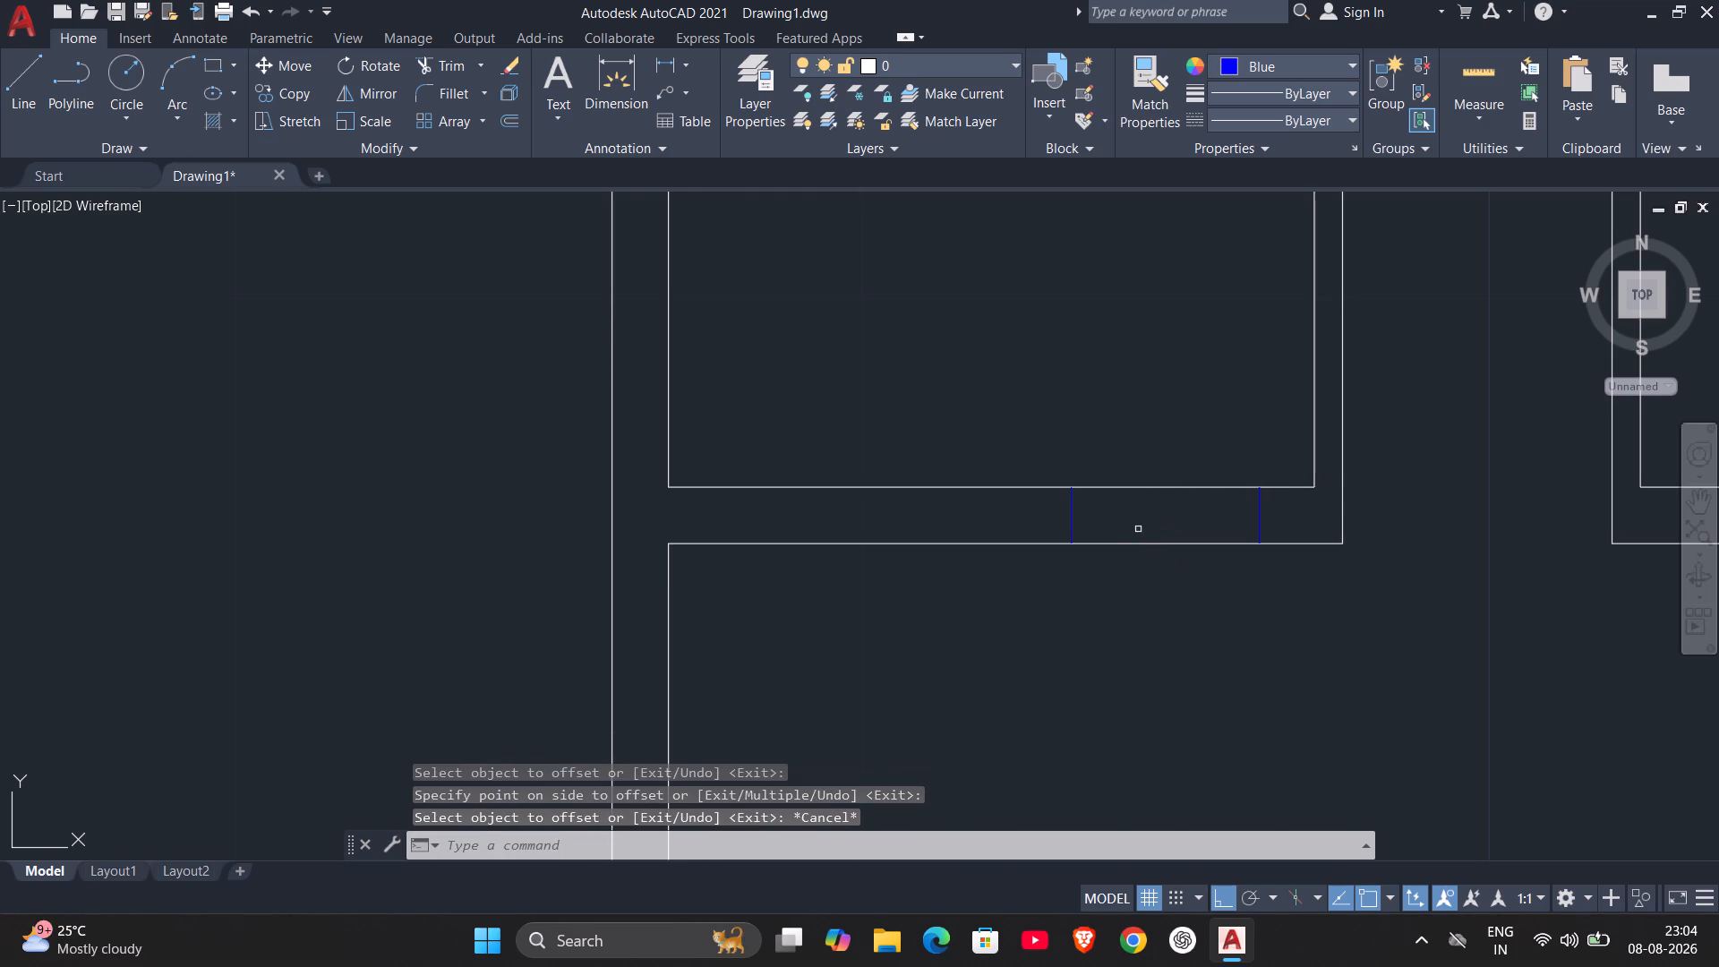
# Trim both wall lines between the two blue jamb lines to open the doorway.
pyautogui.write('TR')
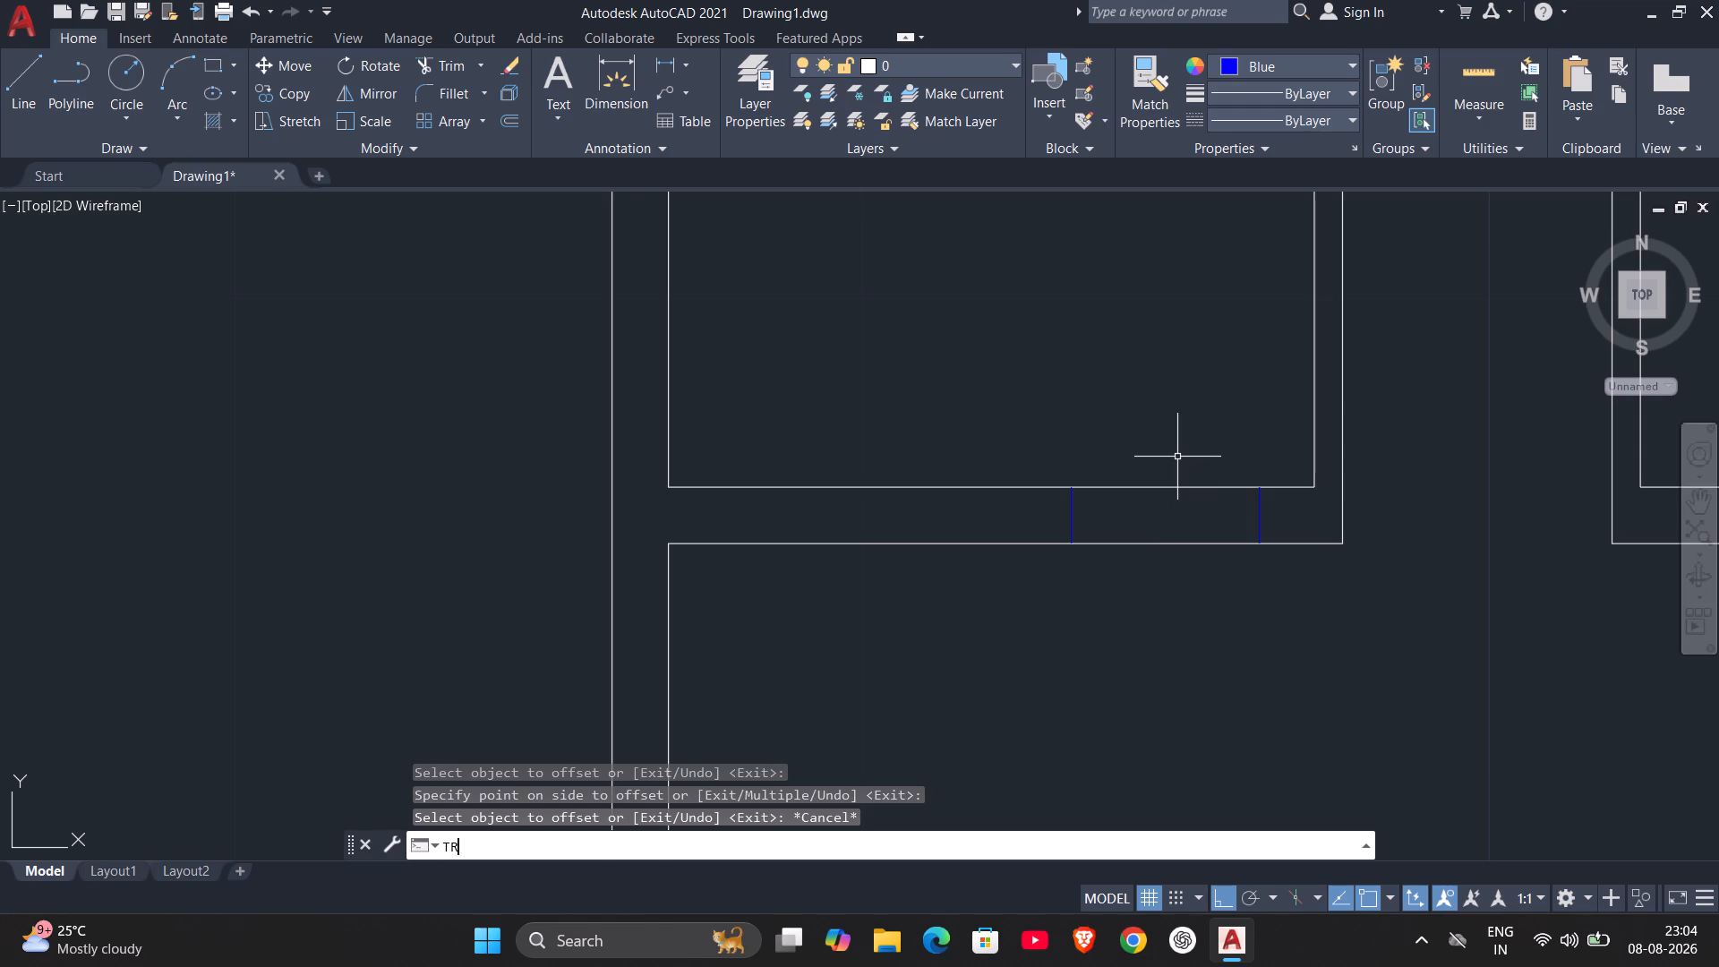
pyautogui.press('Return')
pyautogui.moveTo(1177, 457); pyautogui.dragTo(1154, 562)
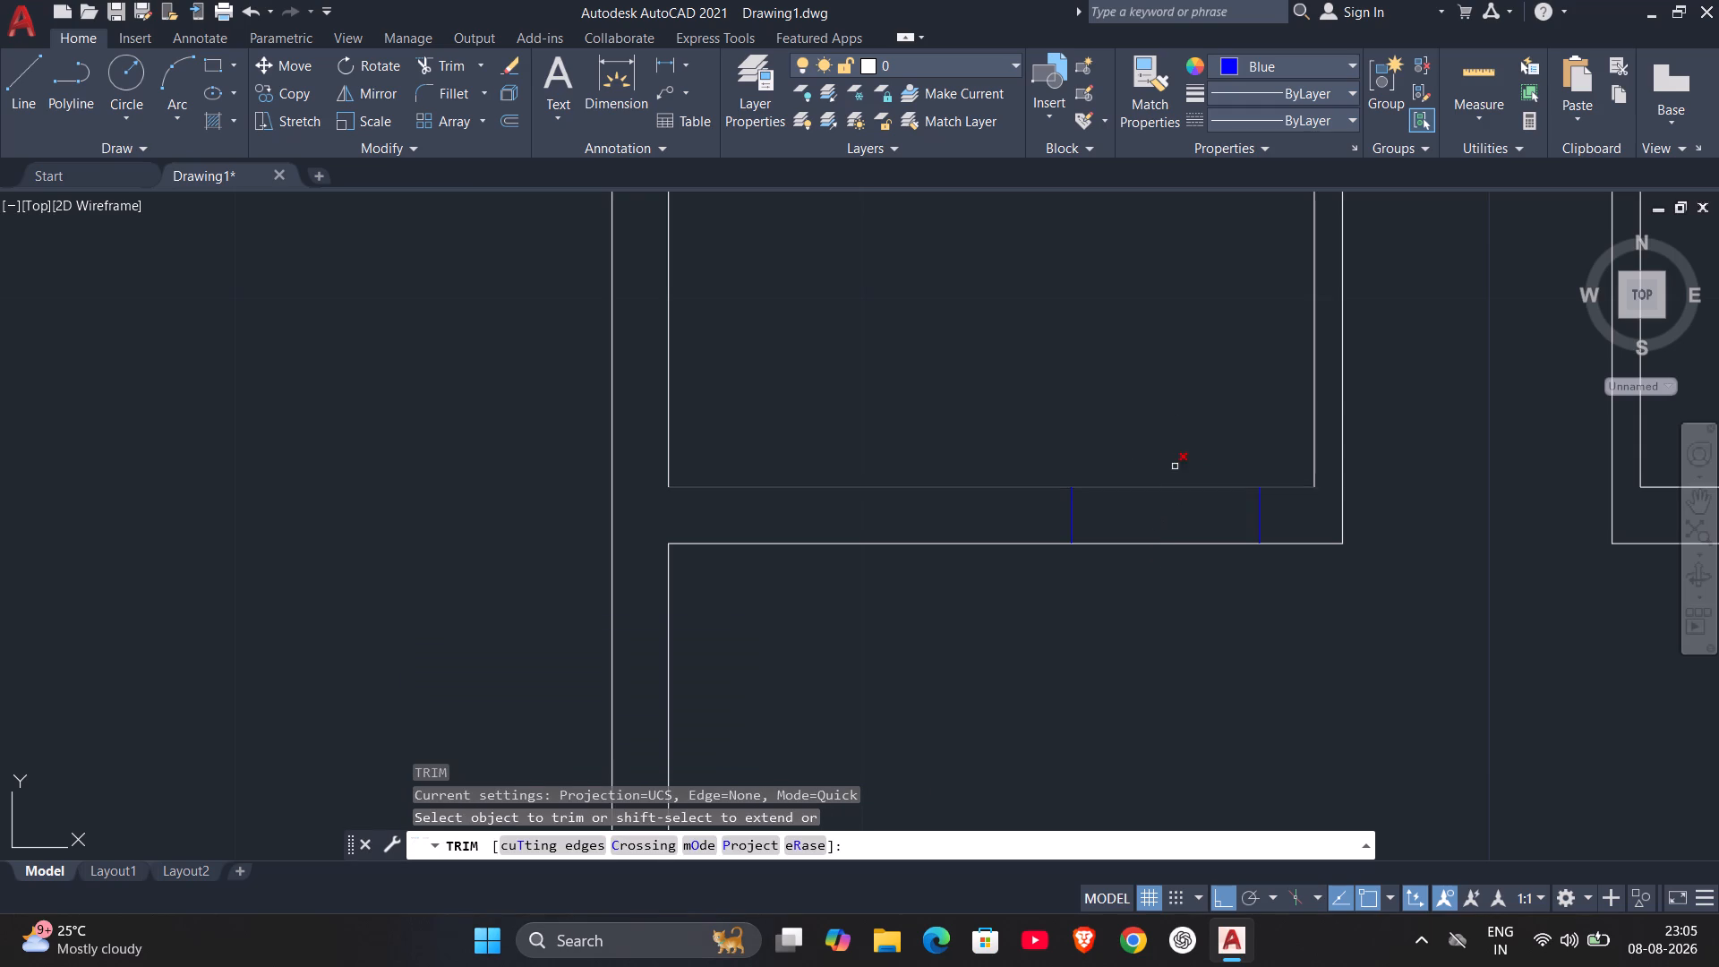
pyautogui.moveTo(1176, 463); pyautogui.dragTo(1156, 597)
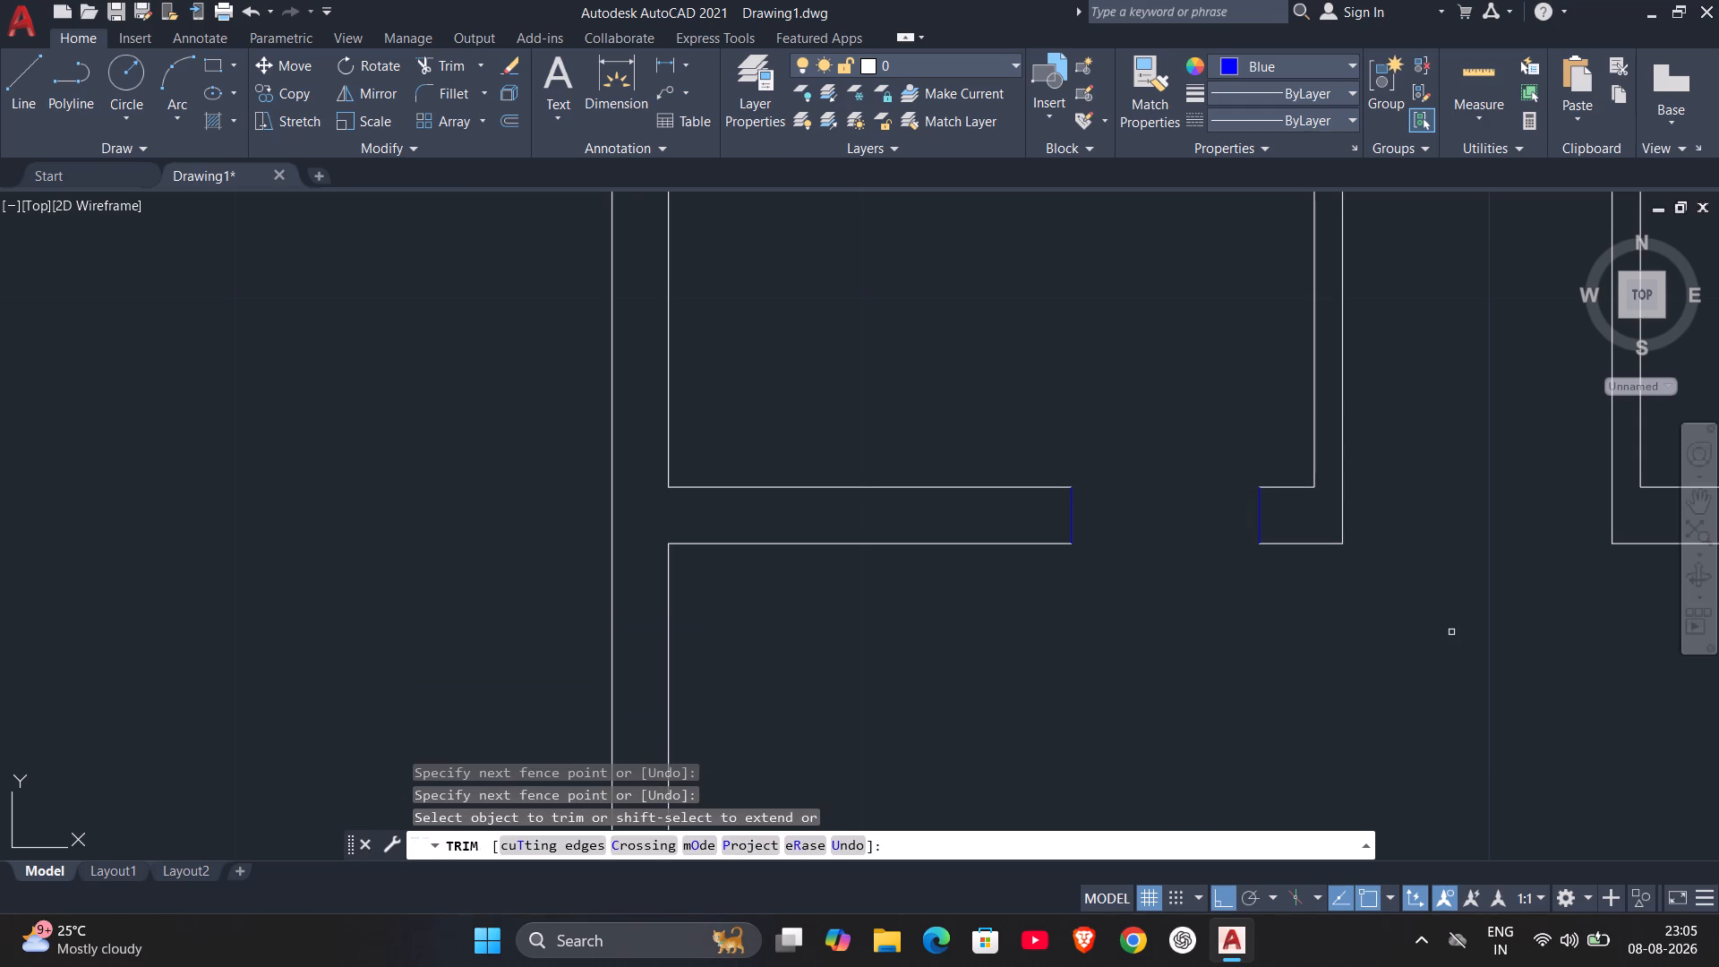
pyautogui.press('Escape')
# Change the colour of the two blue jamb lines to White.
pyautogui.scroll(1, 1378, 616)
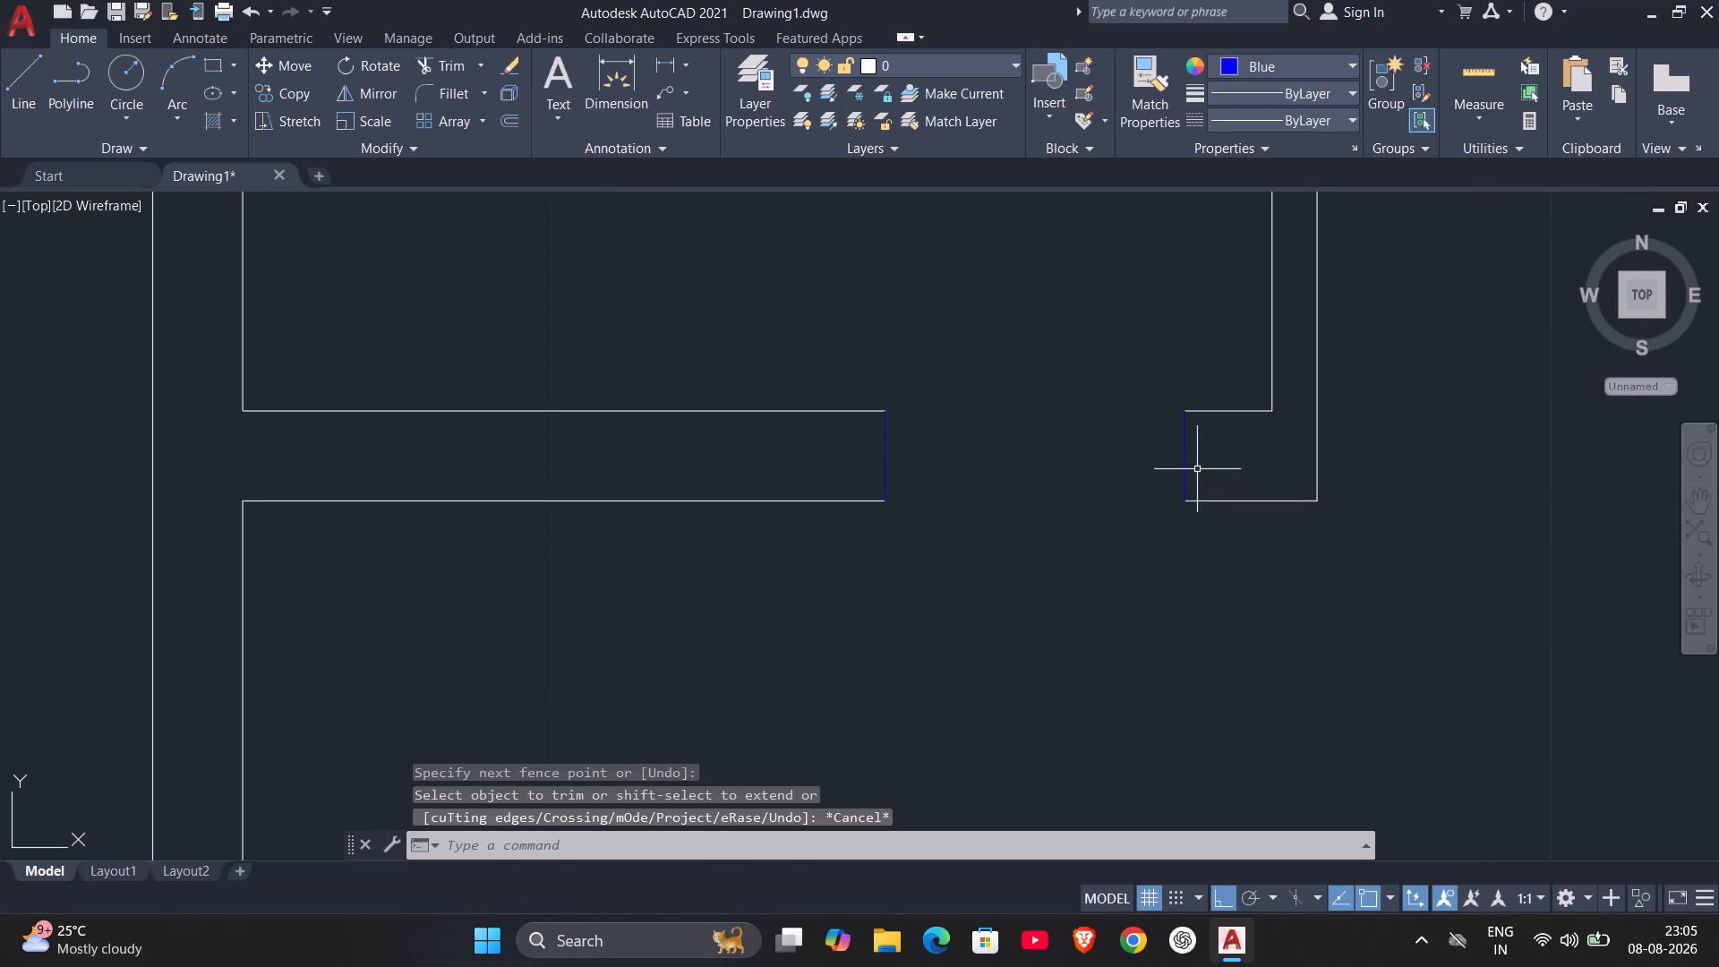
pyautogui.click(1184, 454)
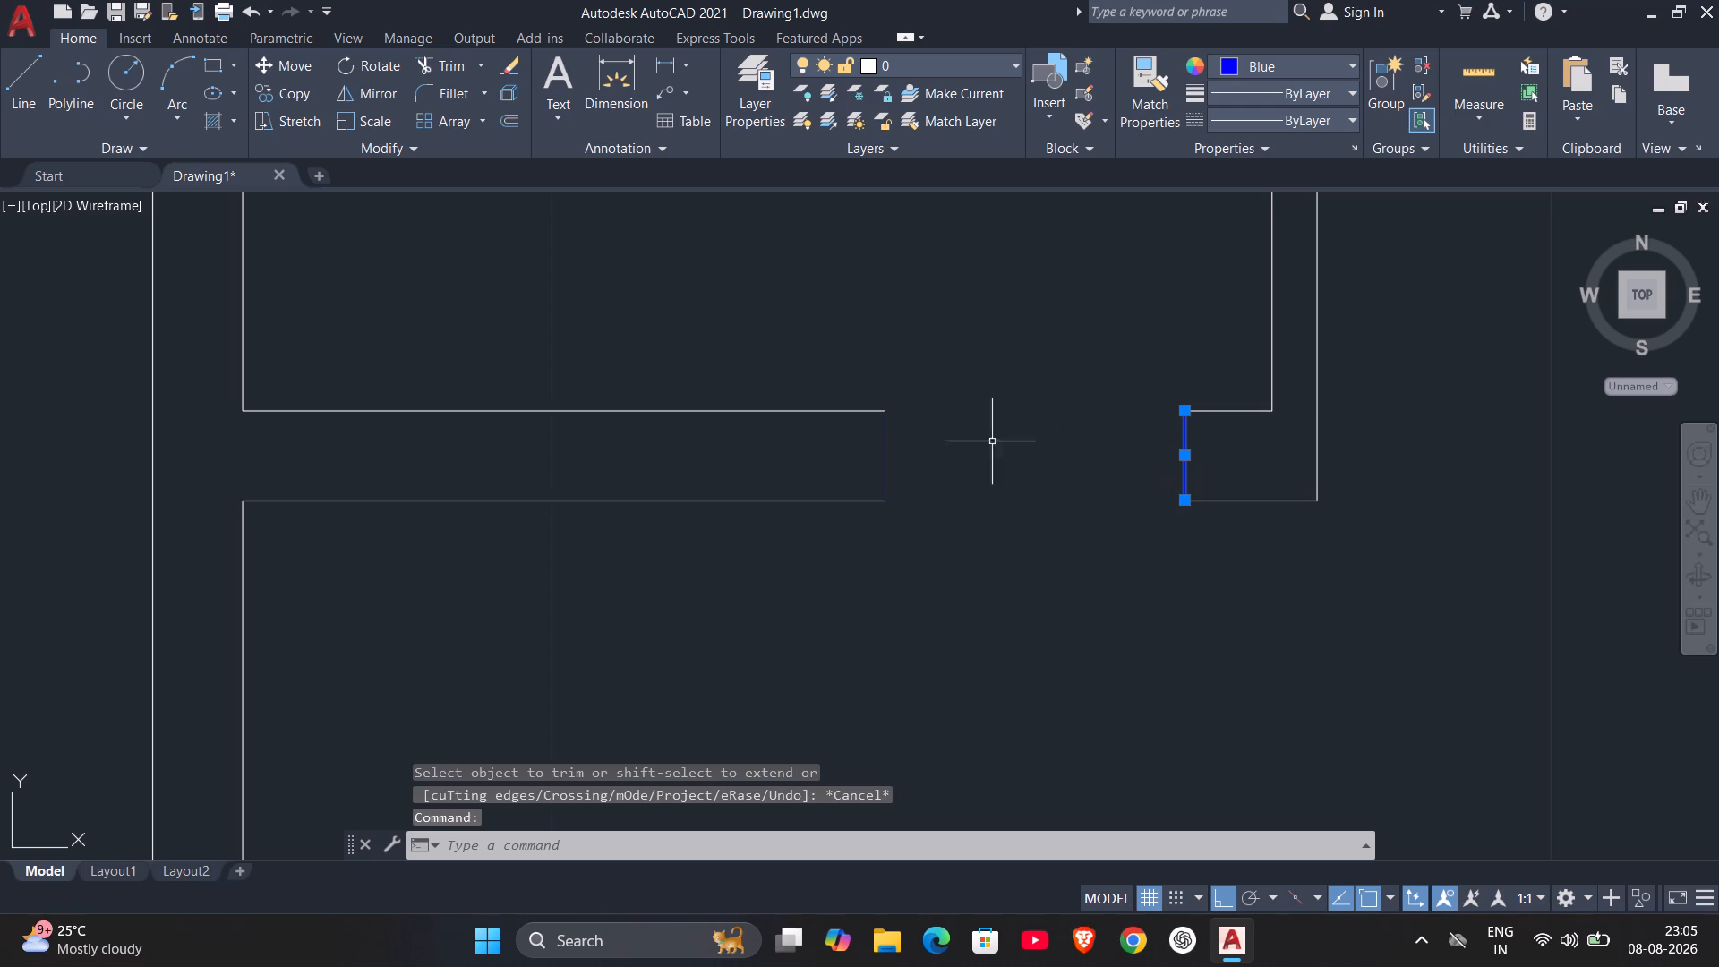
pyautogui.click(886, 454)
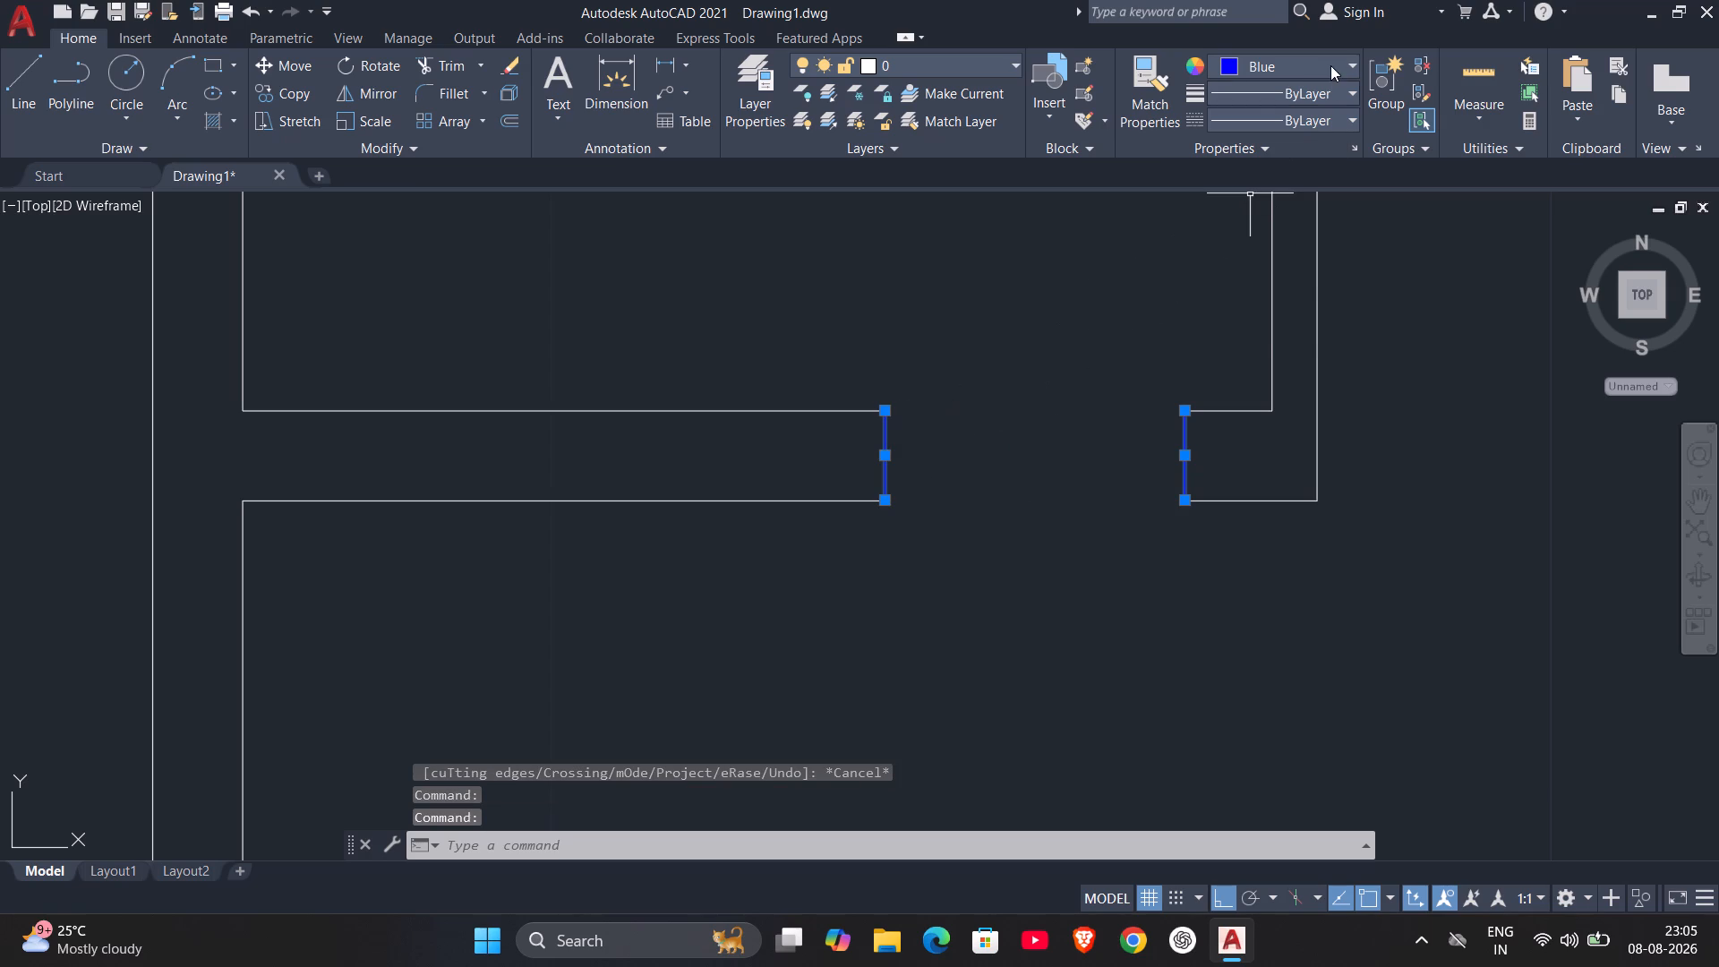
pyautogui.click(1330, 63)
pyautogui.click(1360, 288)
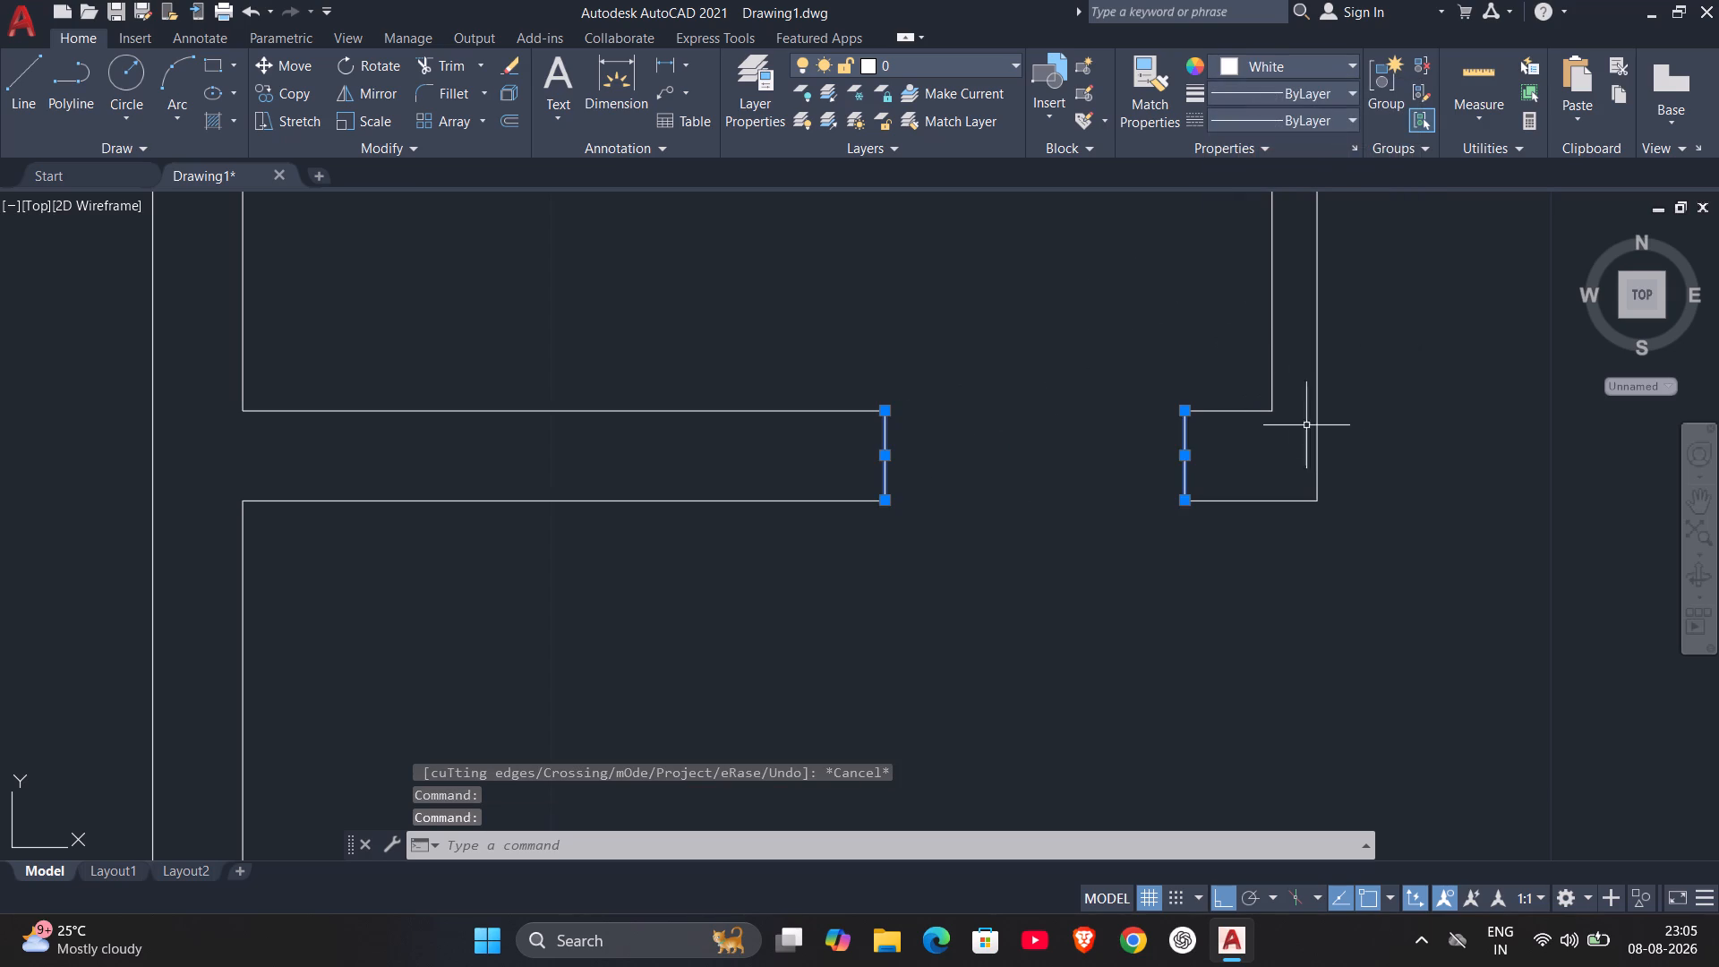
pyautogui.press('Escape')
# Copy the smaller single door from the lower end of its leaf to the midpoint of the opening's corridor-side jamb, with Ortho off.
pyautogui.scroll(-2, 1393, 537)
pyautogui.moveTo(1441, 670); pyautogui.dragTo(1245, 532, button='middle')
pyautogui.scroll(-1, 1267, 551)
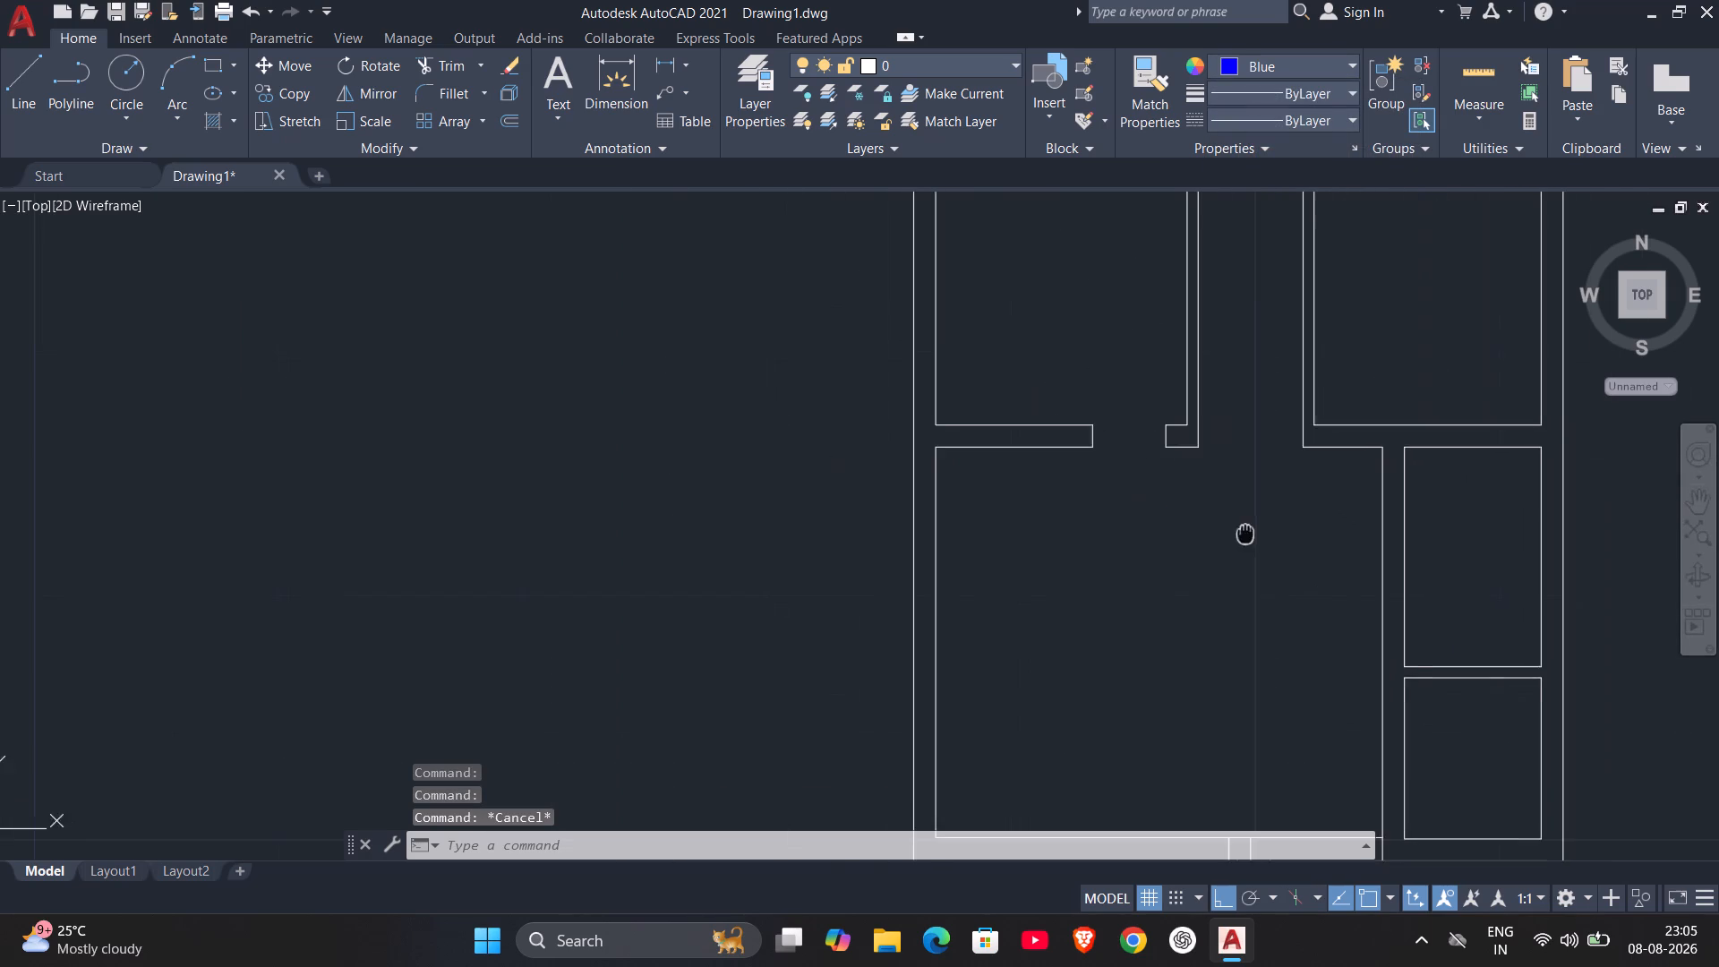
pyautogui.moveTo(1245, 532); pyautogui.dragTo(1244, 531, button='middle')
pyautogui.scroll(-2, 1286, 556)
pyautogui.moveTo(1307, 587); pyautogui.dragTo(1176, 573, button='middle')
pyautogui.scroll(2, 1484, 601)
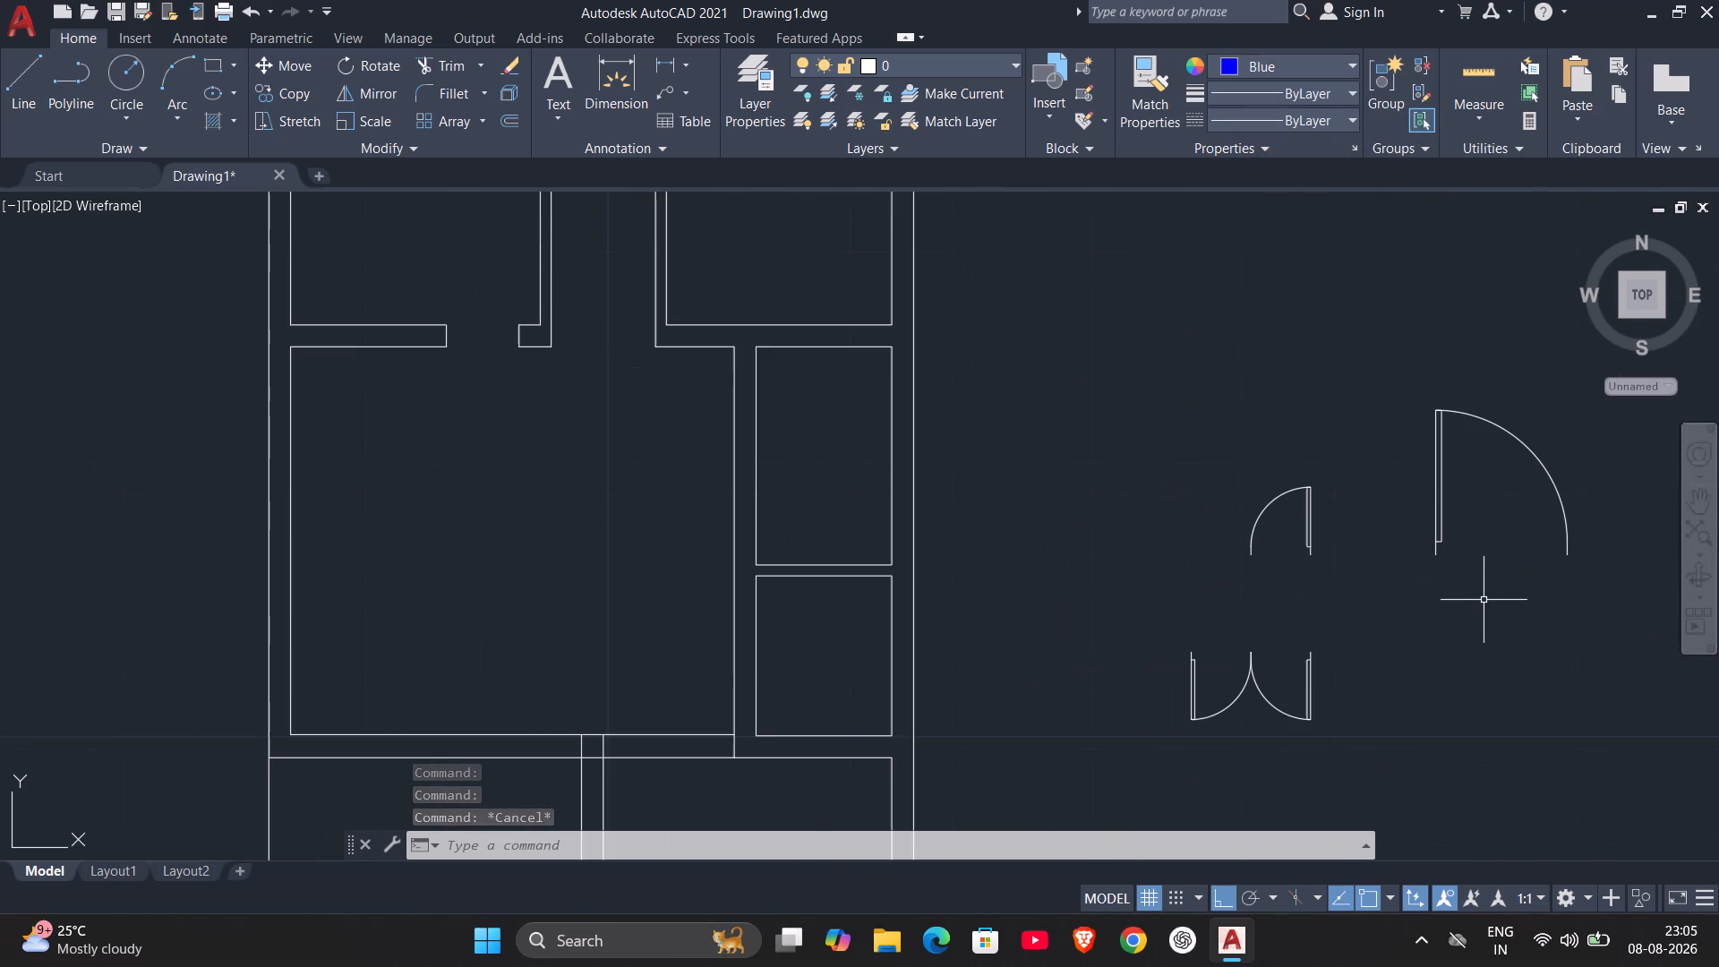
pyautogui.scroll(-1, 1484, 598)
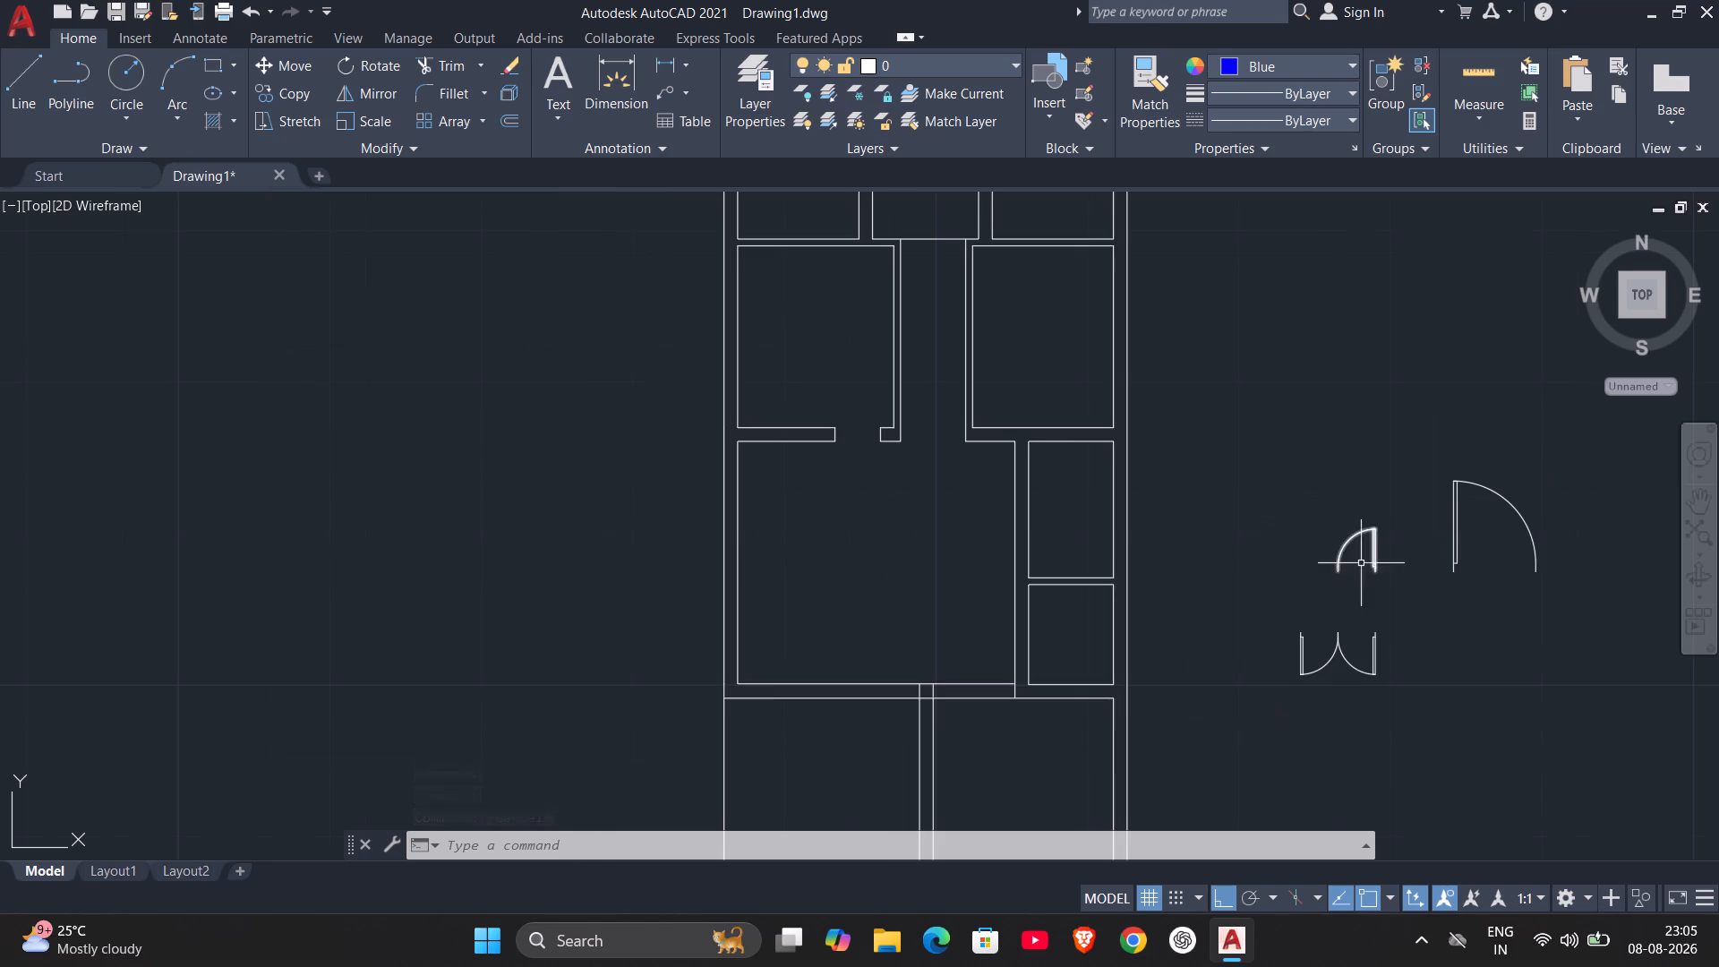
pyautogui.scroll(2, 1372, 557)
pyautogui.click(1372, 556)
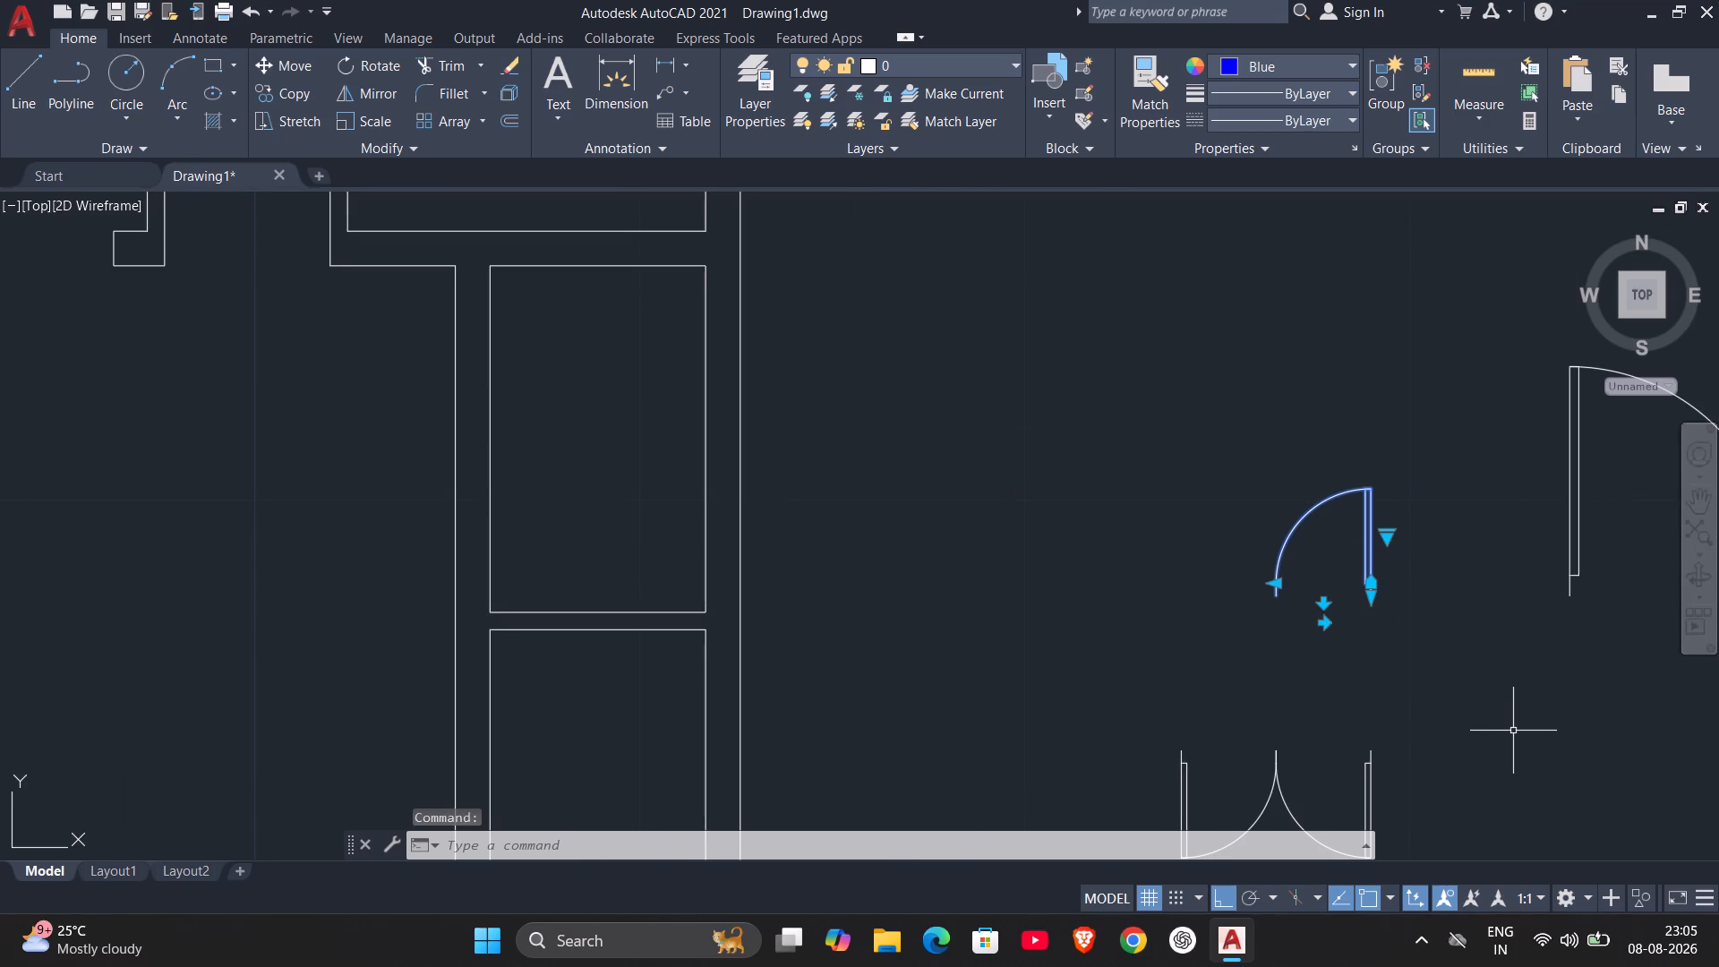
pyautogui.press('c')
pyautogui.press('o')
pyautogui.press('Return')
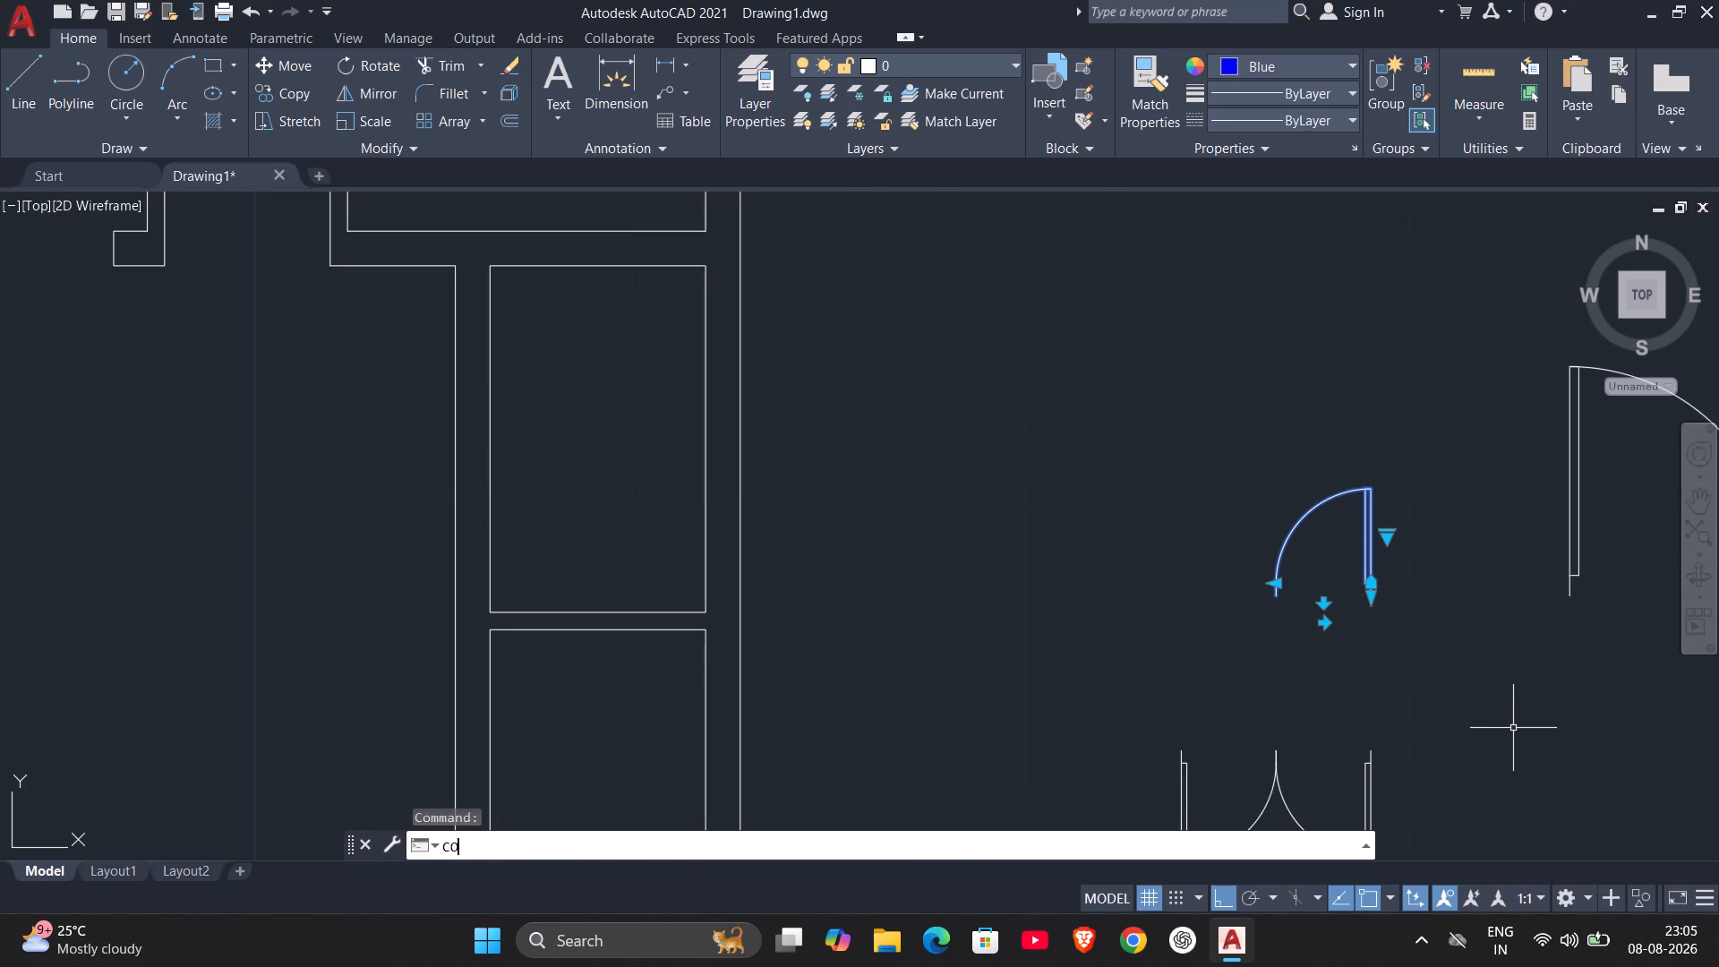
pyautogui.click(1368, 593)
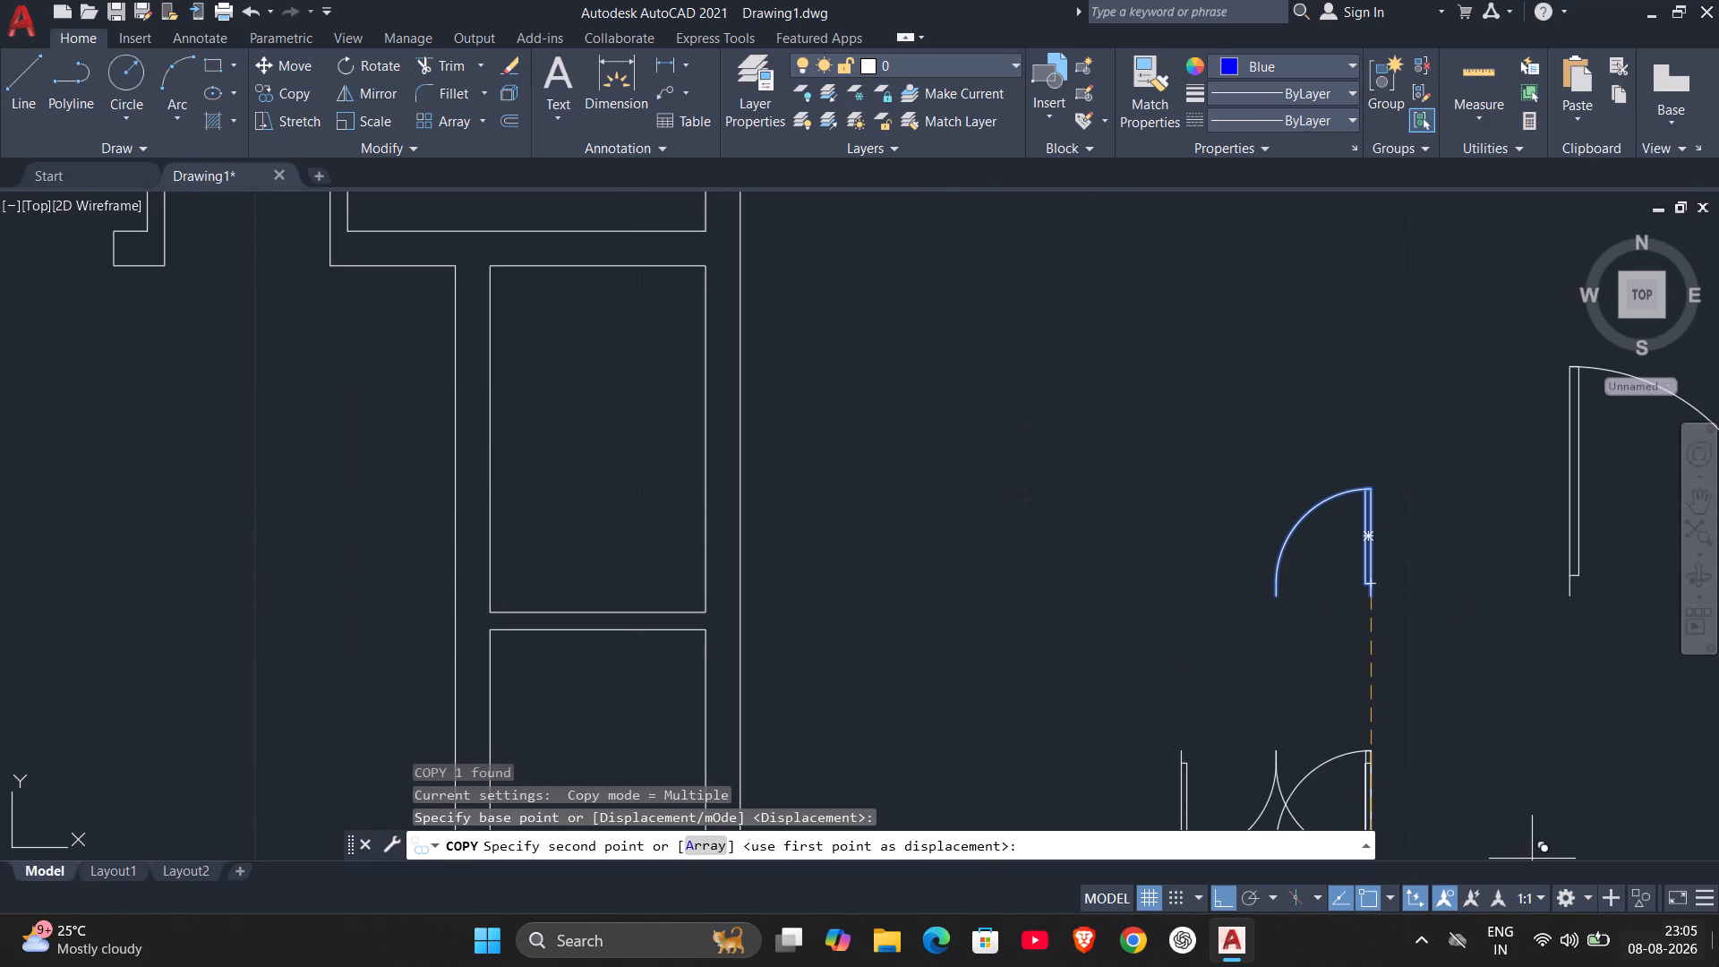
pyautogui.press('F8')
pyautogui.scroll(-2, 1099, 428)
pyautogui.moveTo(978, 426); pyautogui.dragTo(1675, 608, button='middle')
pyautogui.scroll(3, 1390, 546)
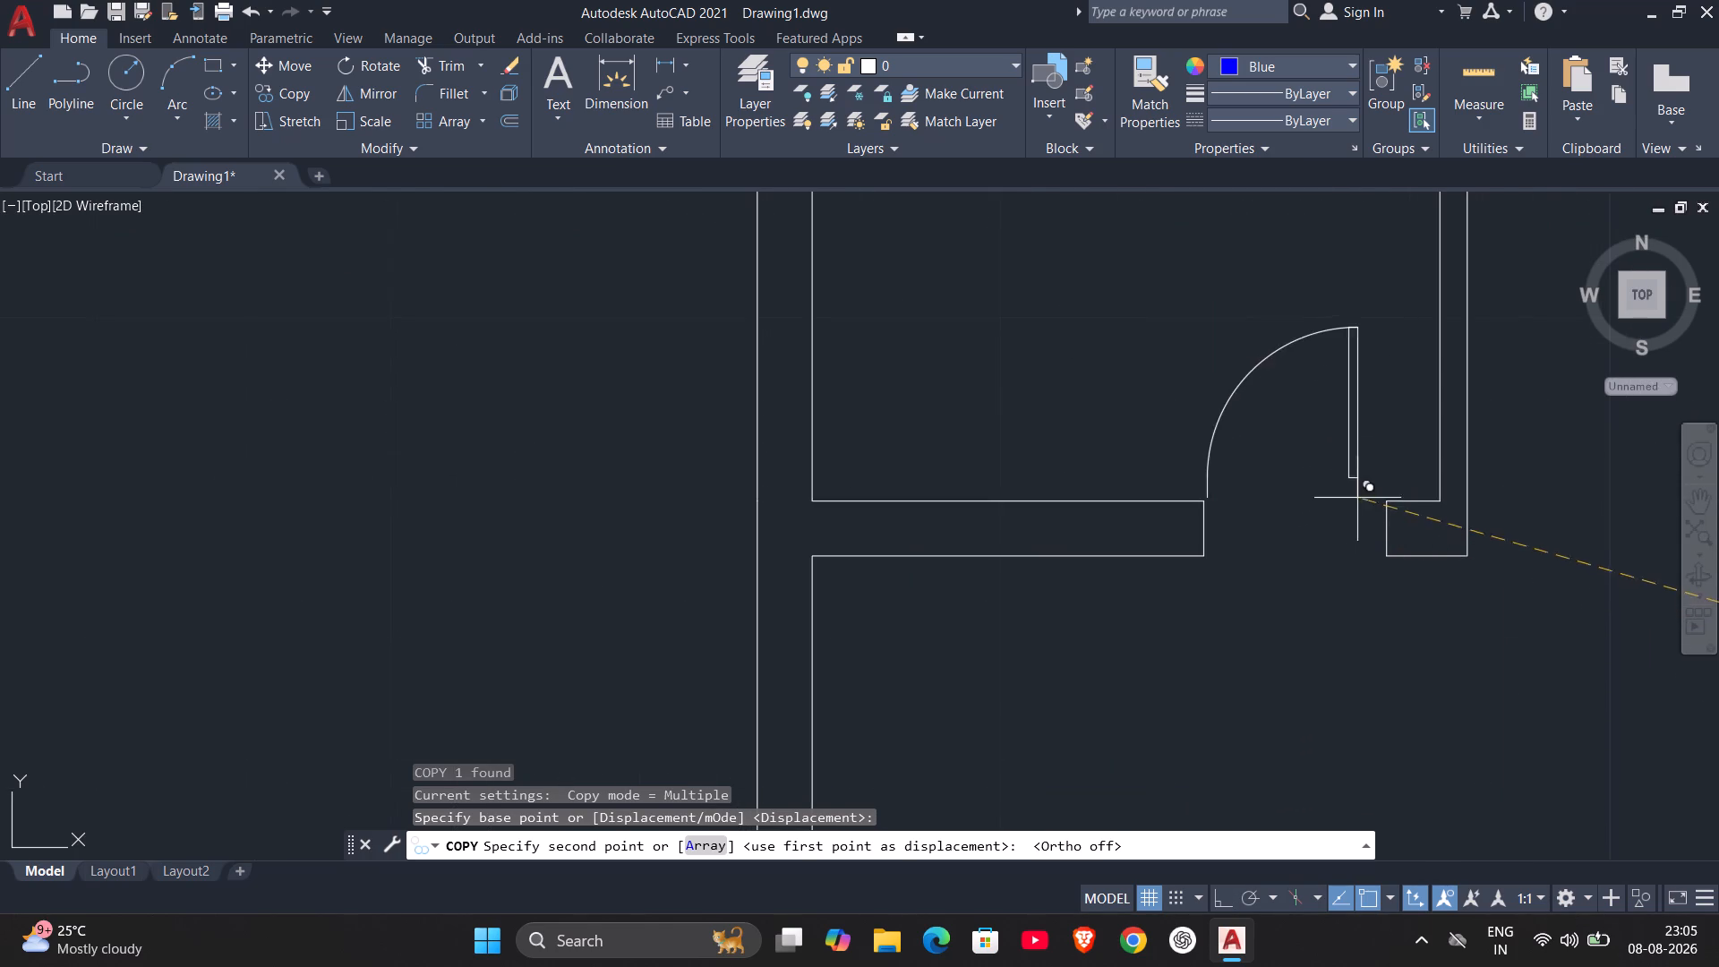
pyautogui.scroll(2, 1358, 498)
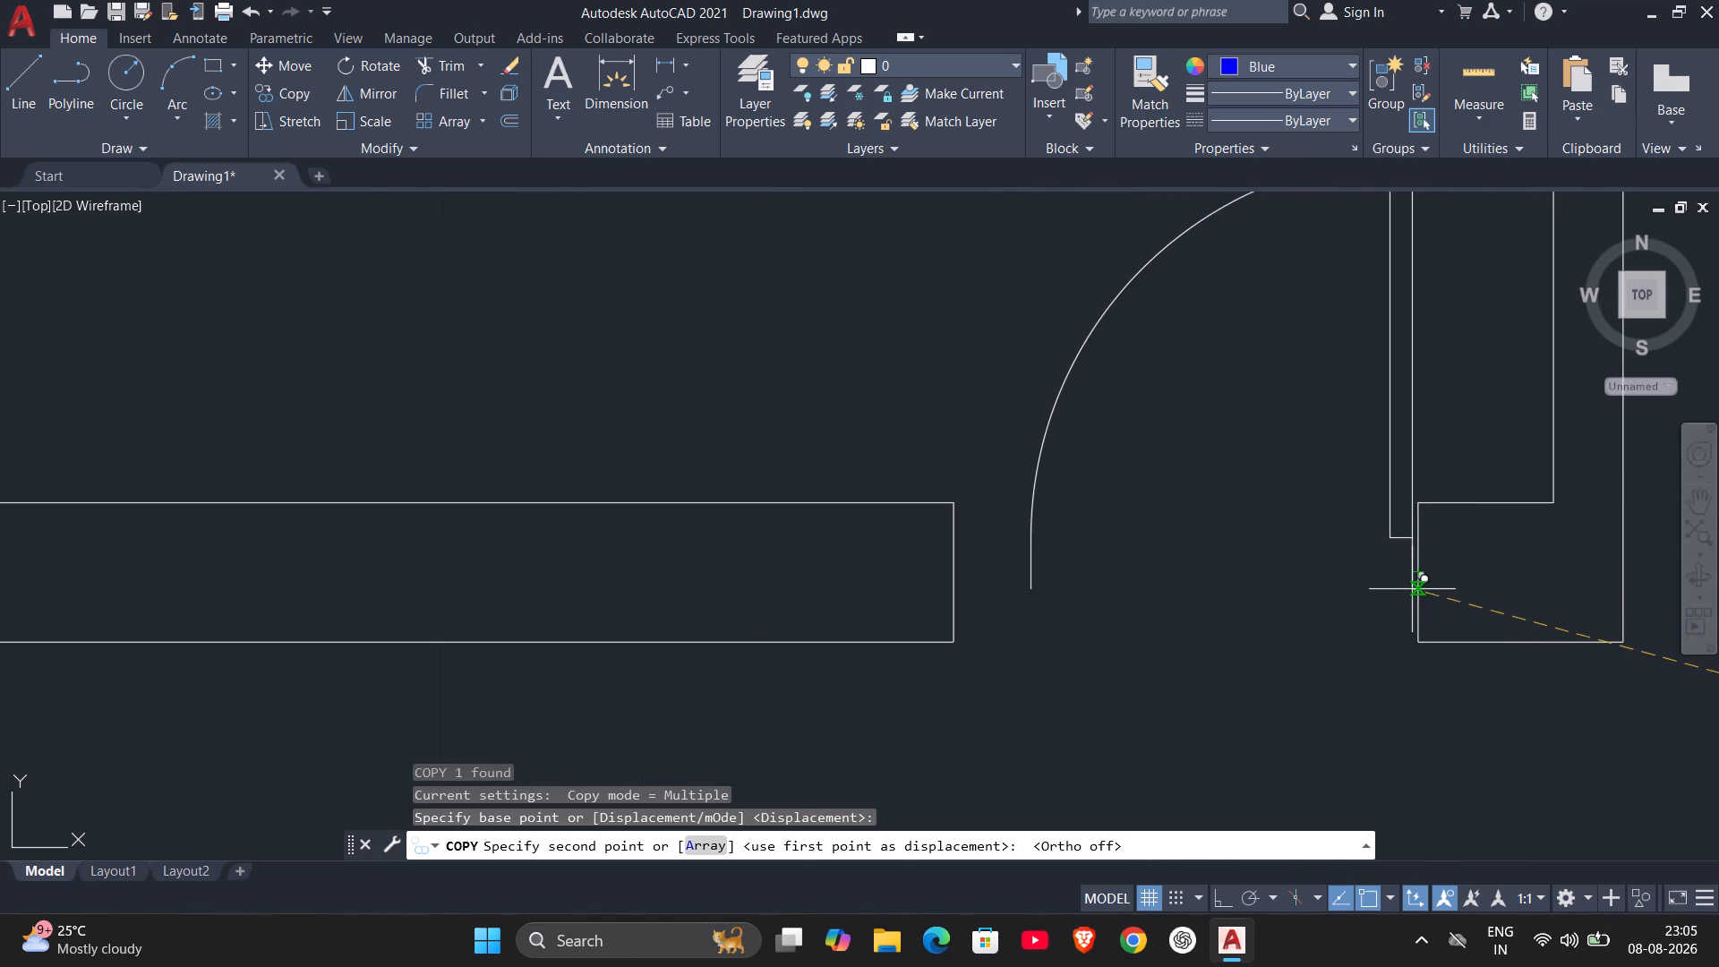
pyautogui.click(1419, 576)
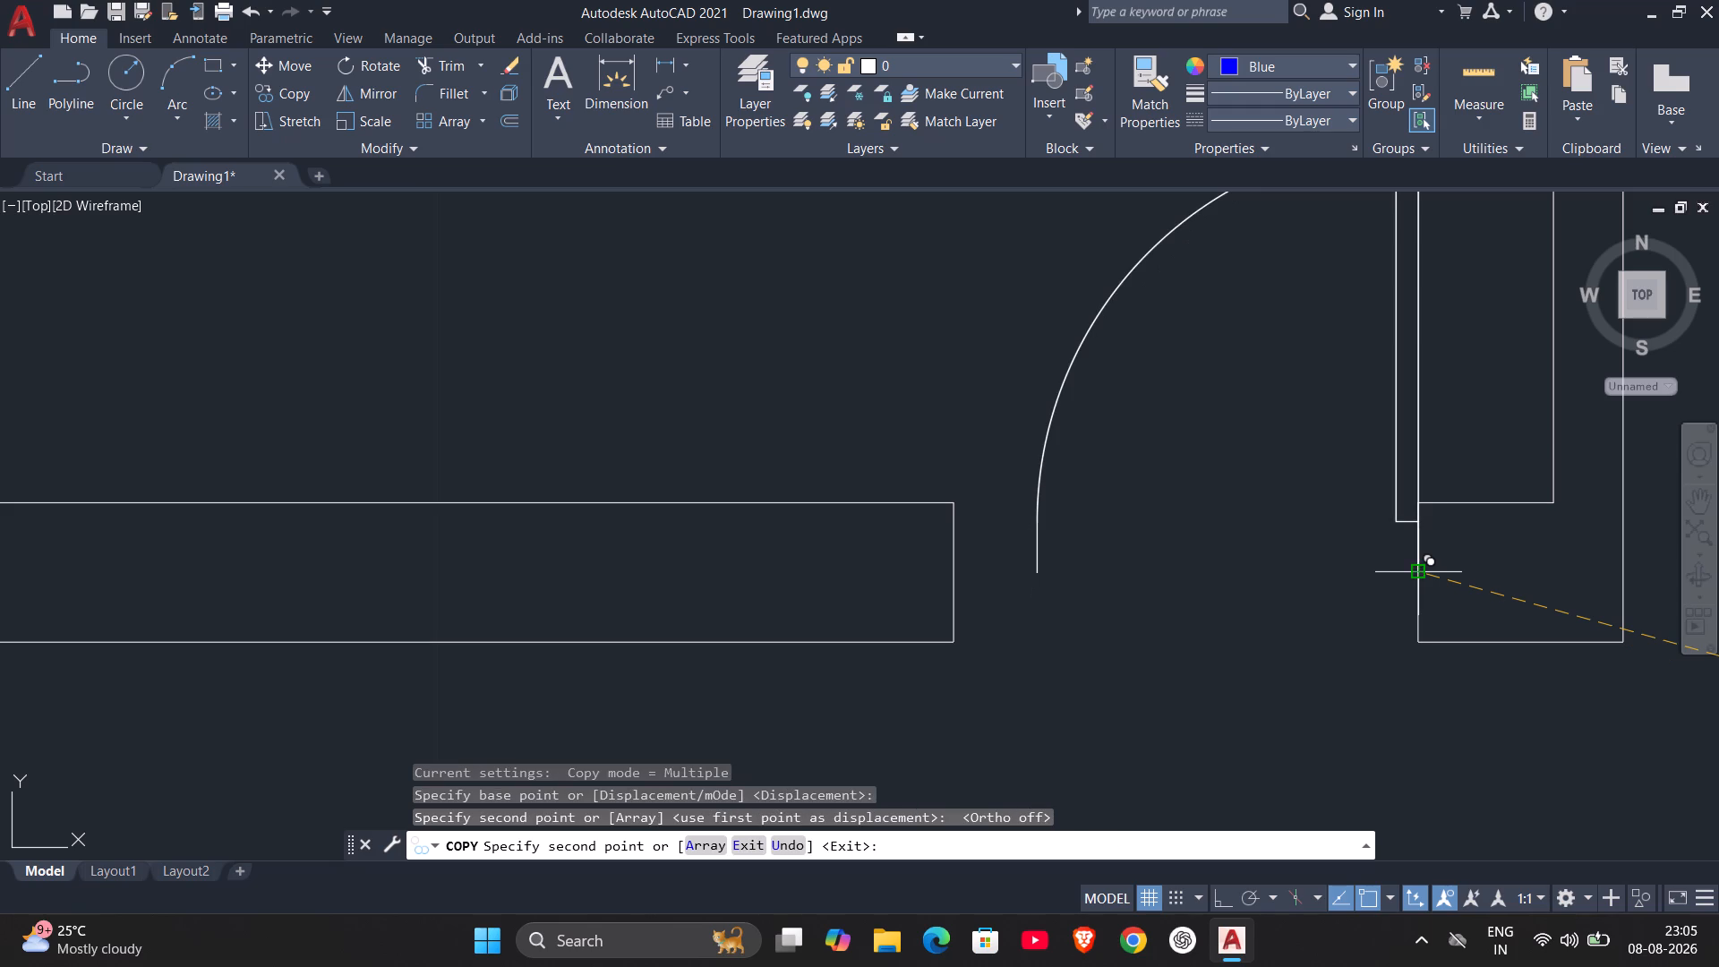
pyautogui.press('Escape')
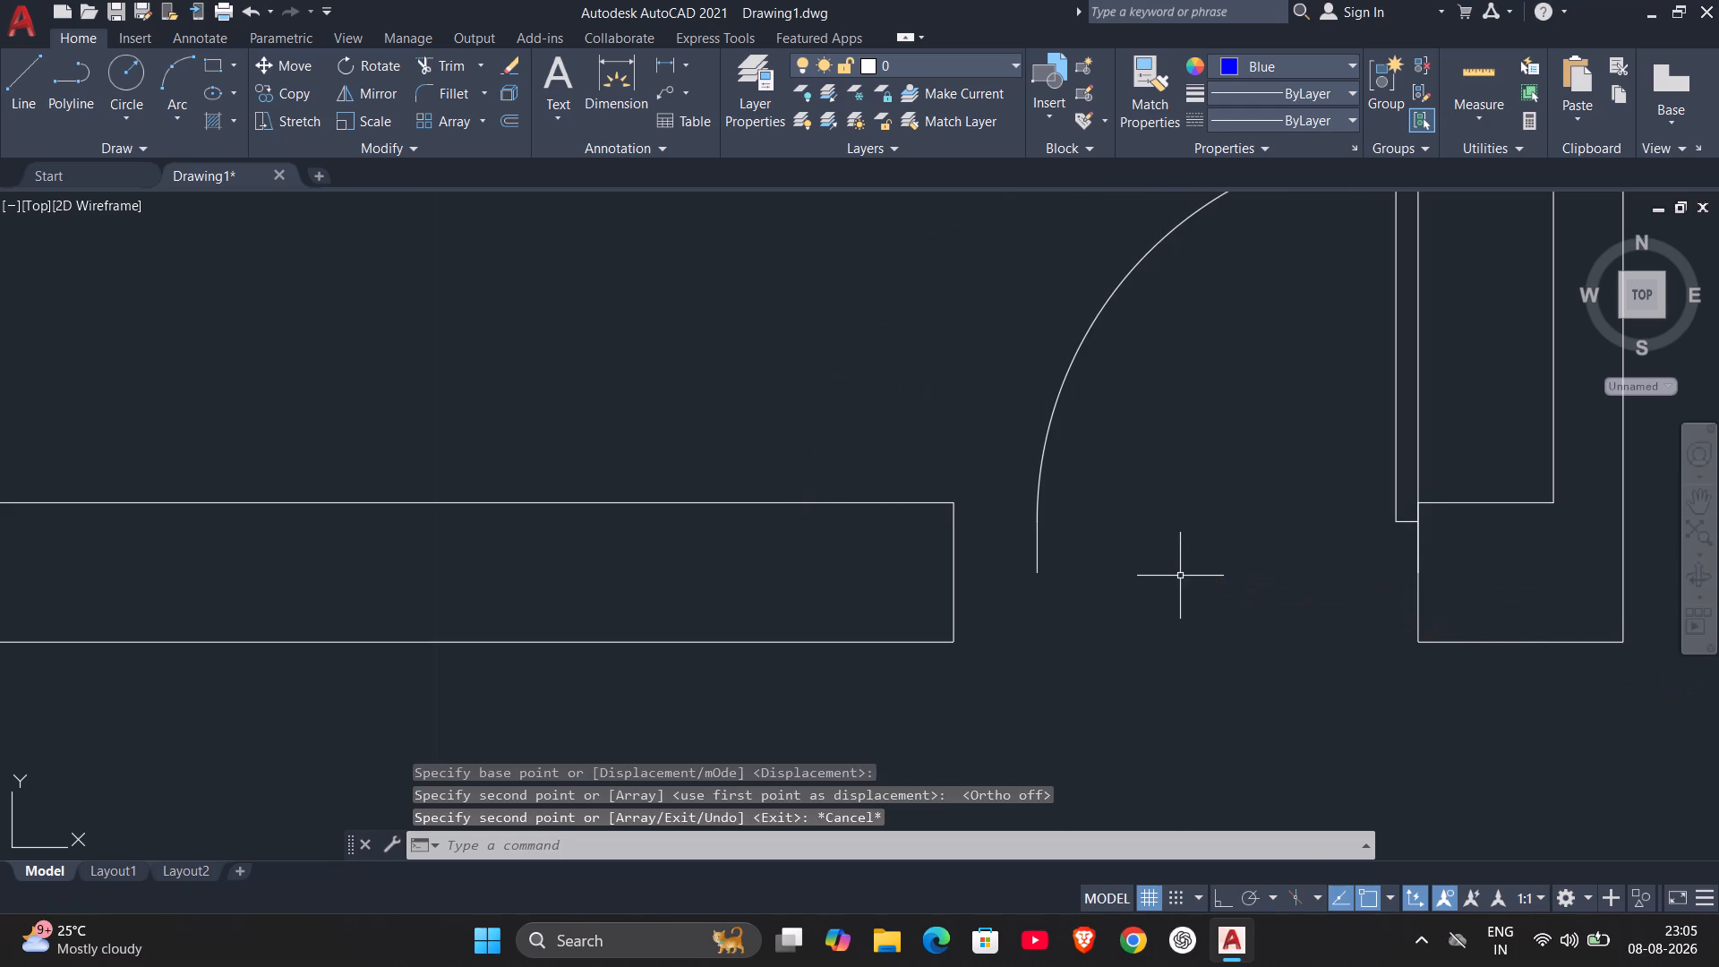
pyautogui.press('Escape')
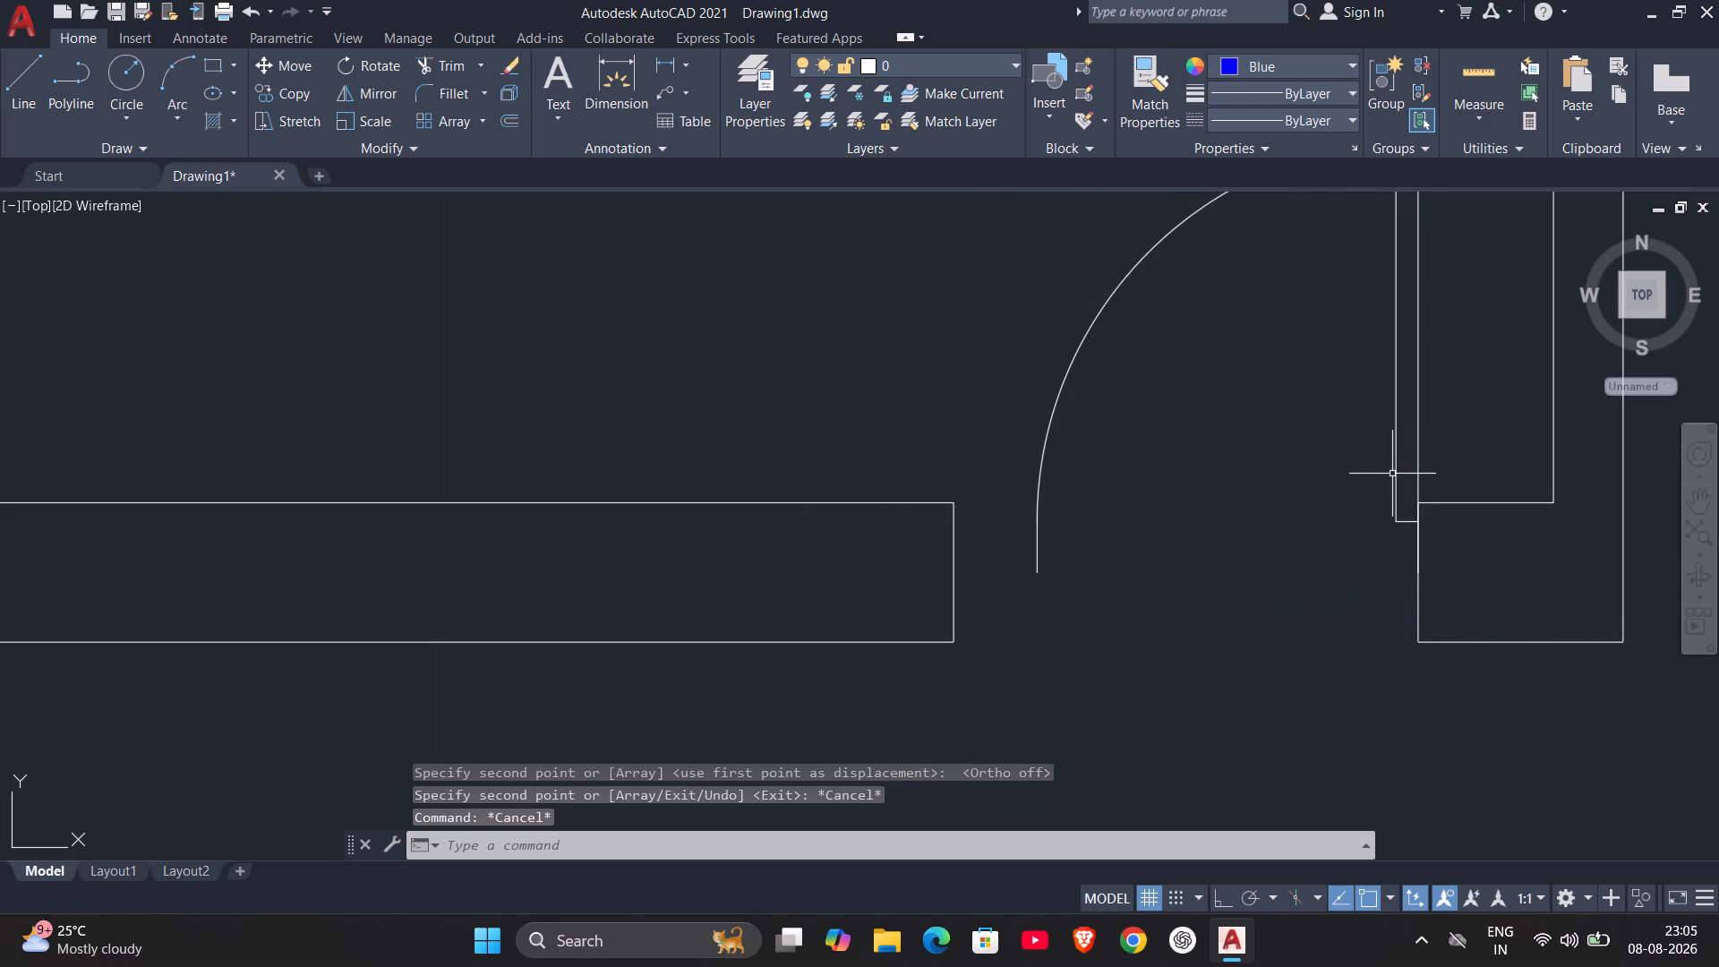
# Stretch the placed door's width from its arc end toward the opening's opposite jamb.
pyautogui.click(1398, 474)
pyautogui.click(1039, 526)
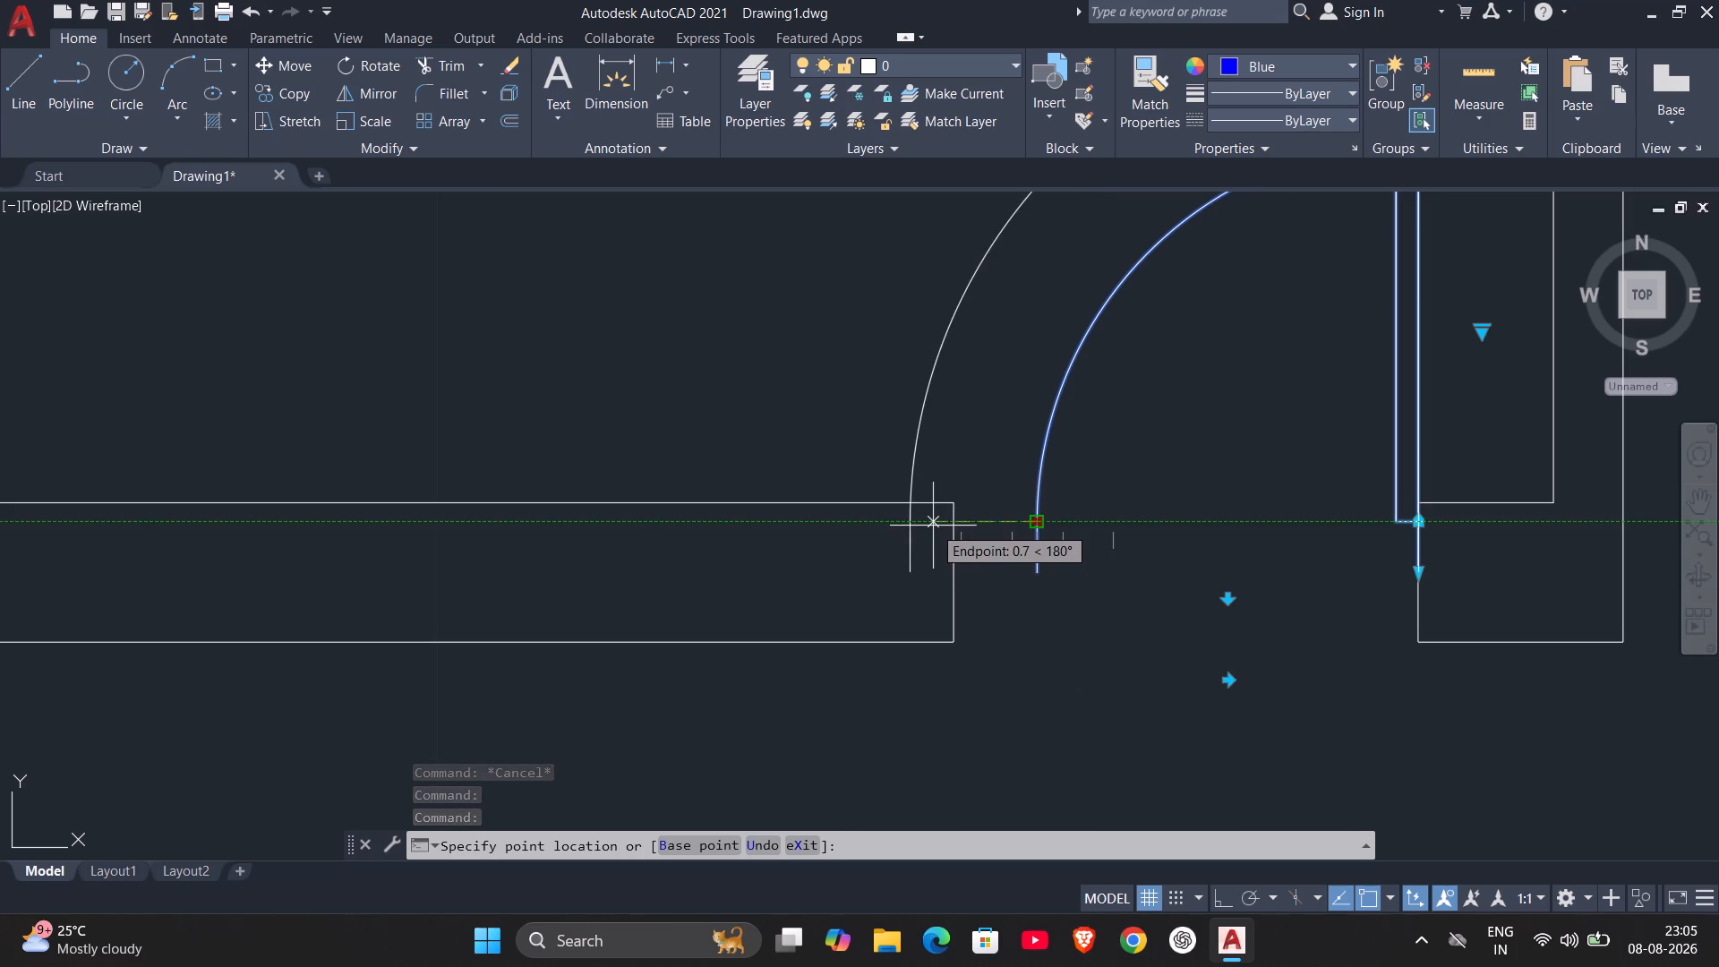
pyautogui.scroll(2, 954, 532)
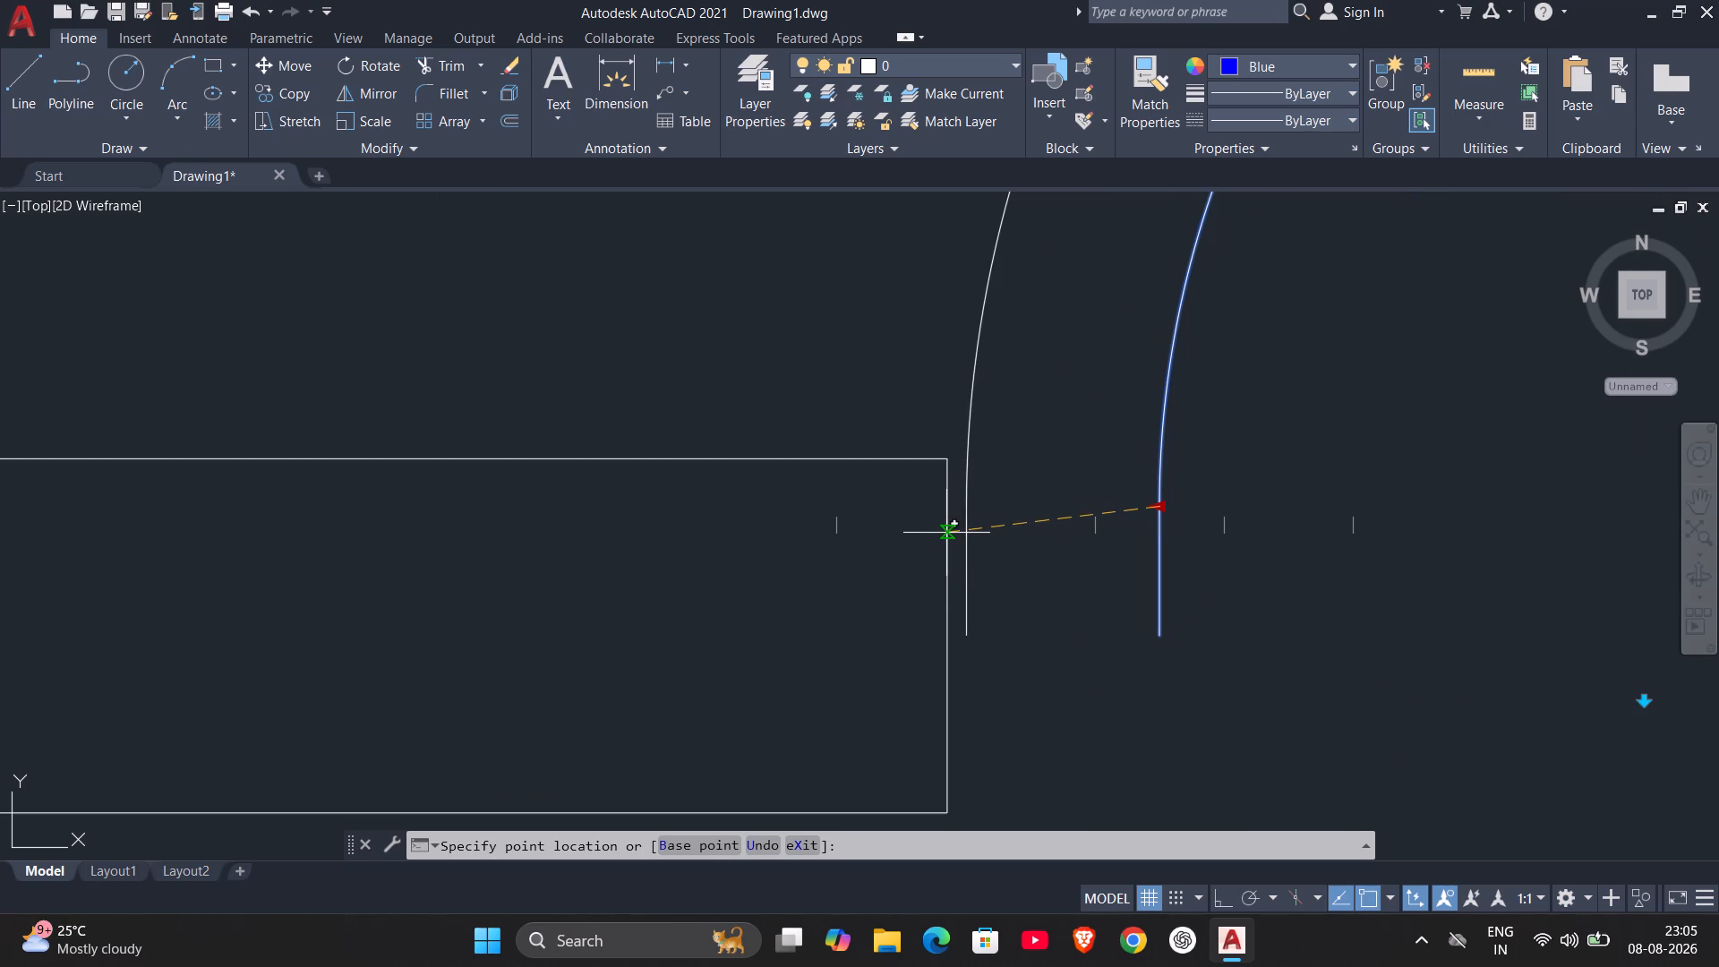
pyautogui.click(946, 533)
pyautogui.scroll(-1, 1069, 517)
pyautogui.scroll(-2, 1186, 532)
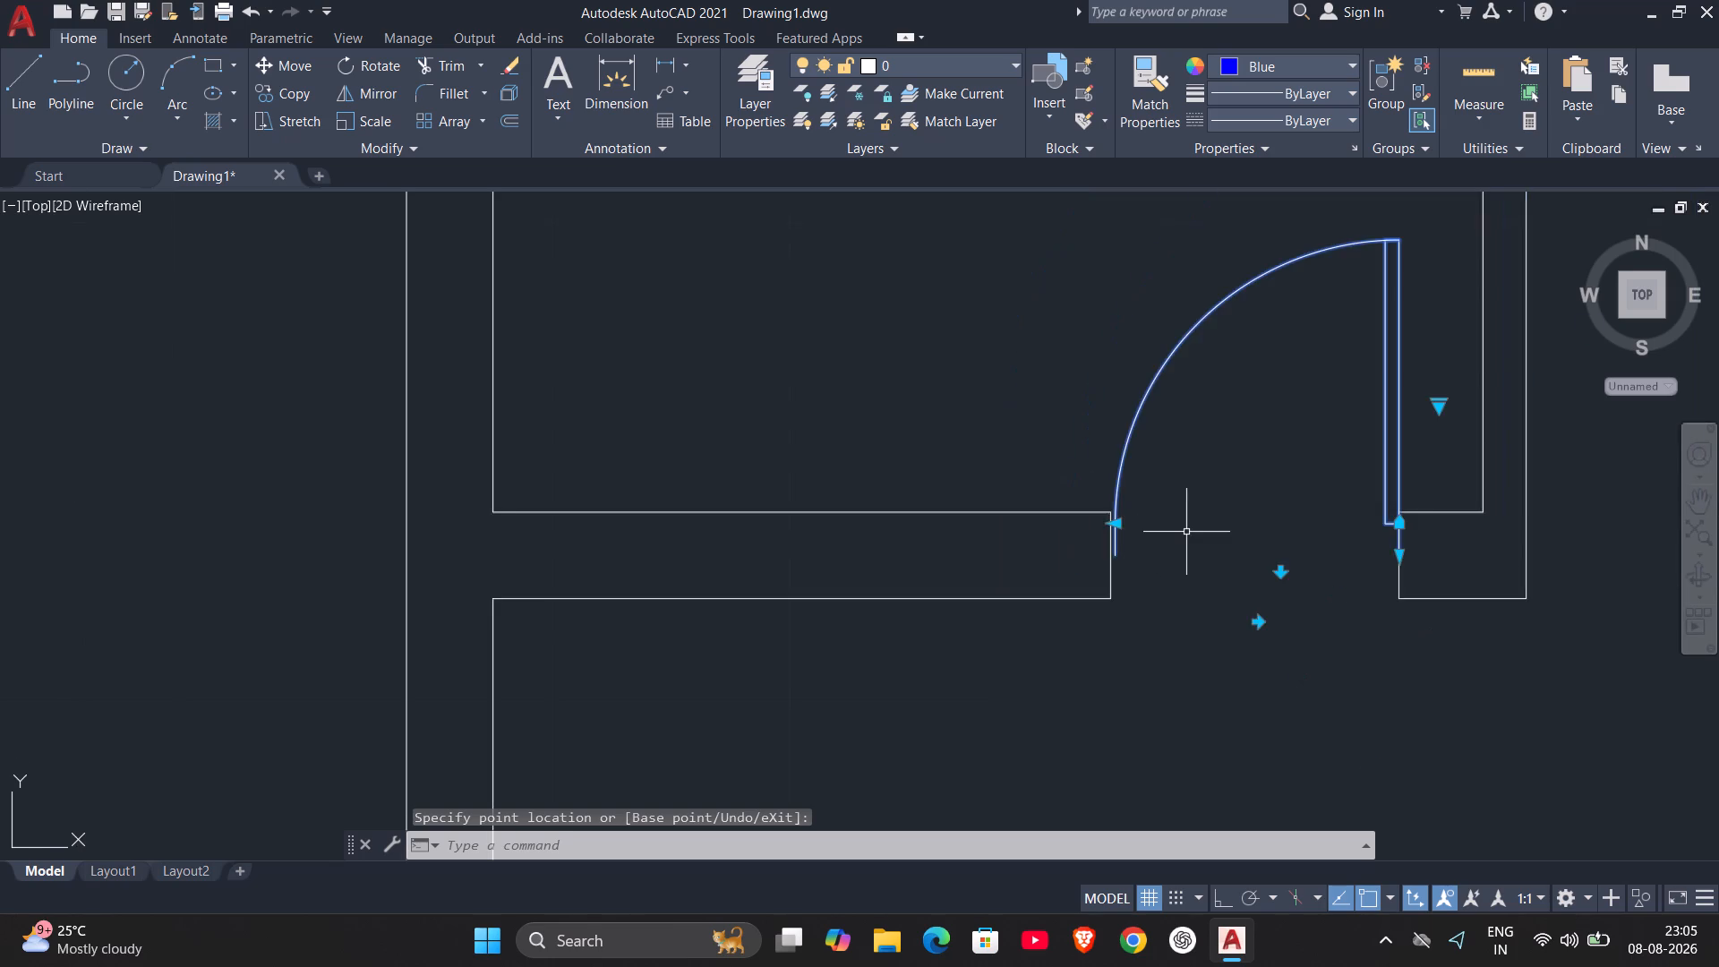
pyautogui.moveTo(1189, 532); pyautogui.dragTo(1326, 563, button='middle')
pyautogui.scroll(-4, 1327, 562)
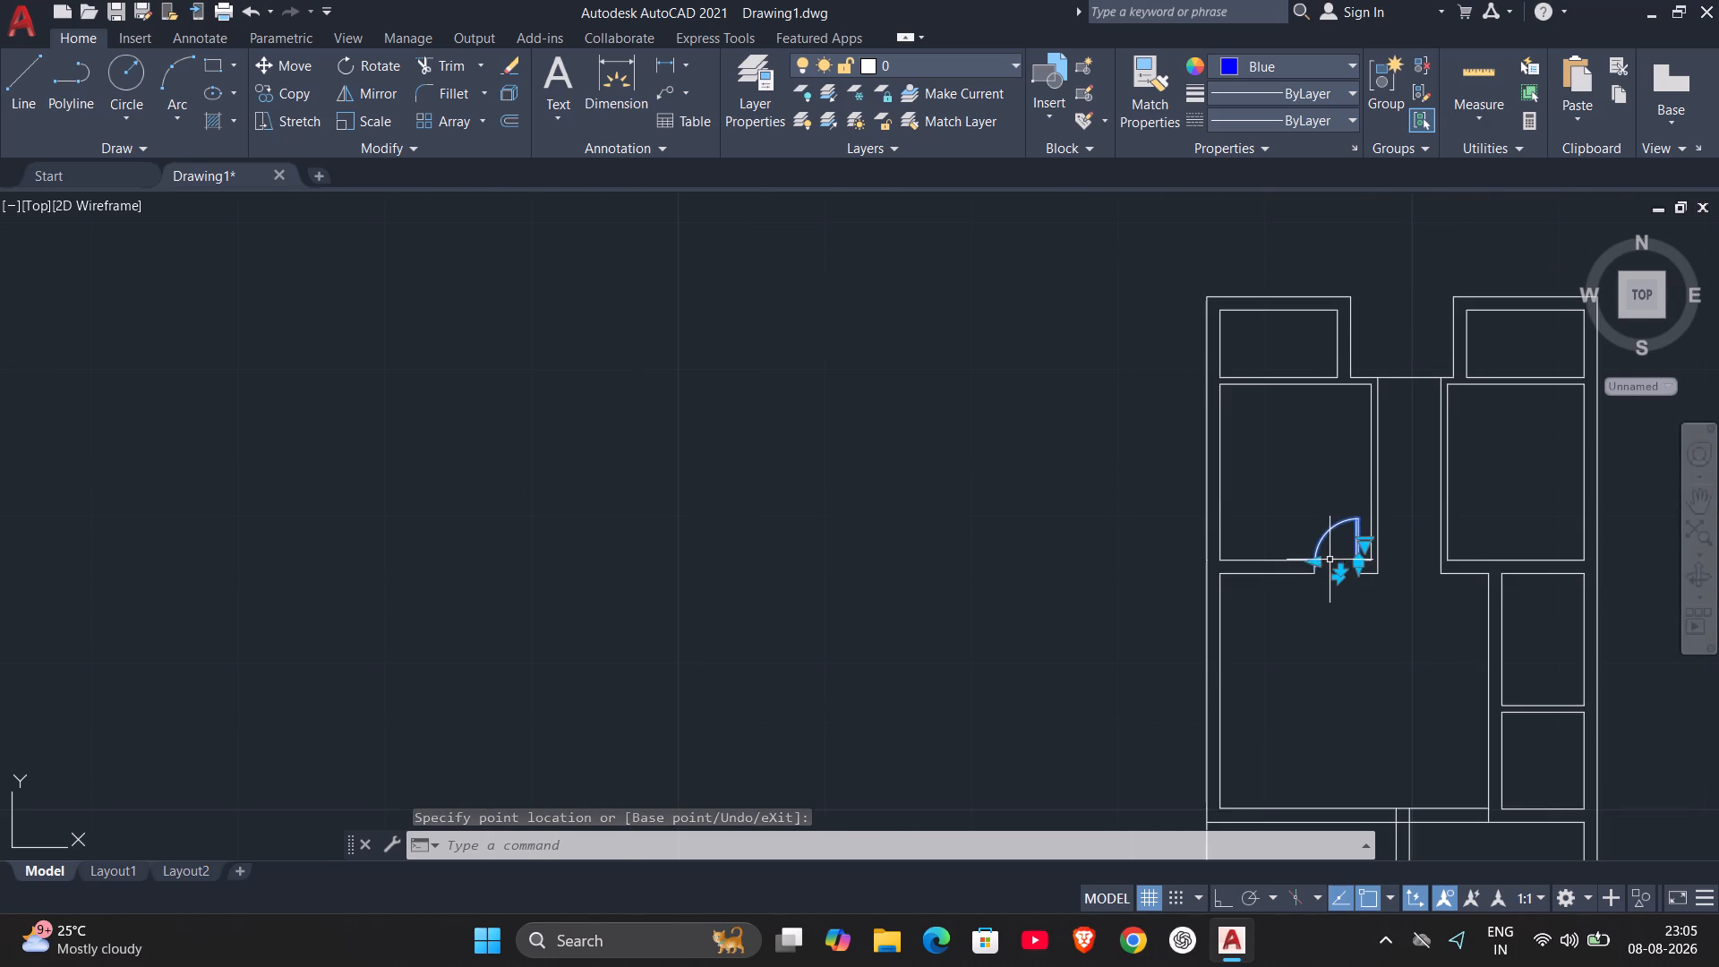
pyautogui.scroll(3, 1330, 551)
pyautogui.scroll(3, 1249, 611)
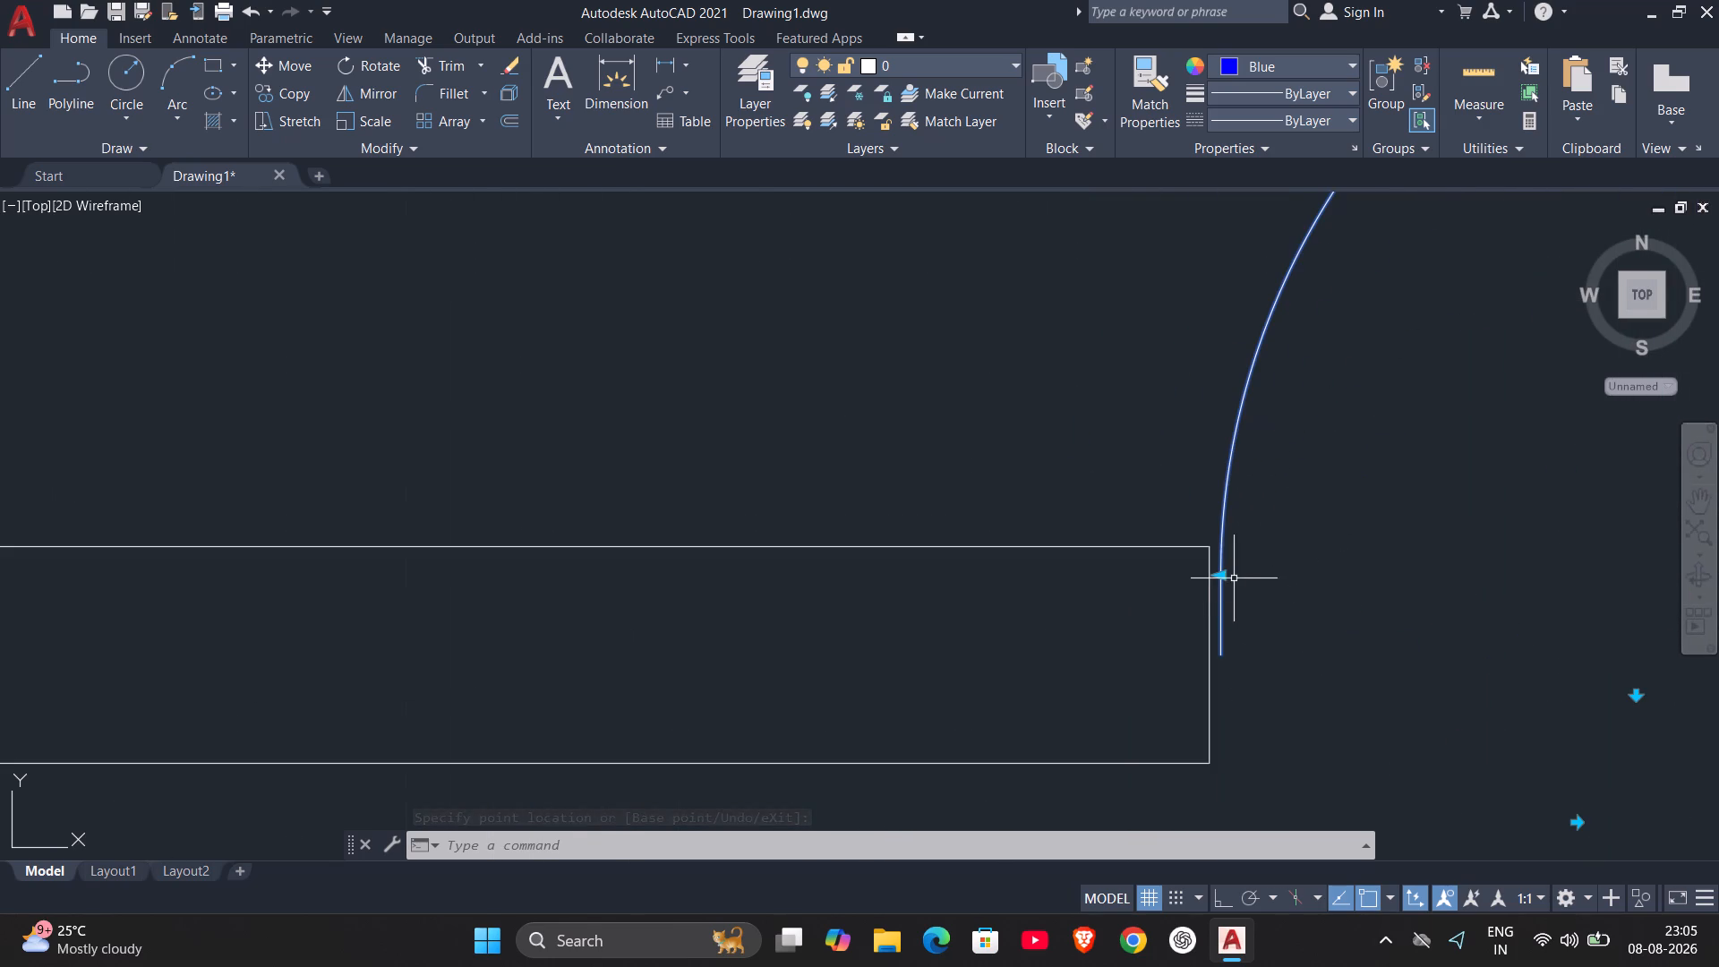
pyautogui.click(1225, 578)
pyautogui.click(1215, 576)
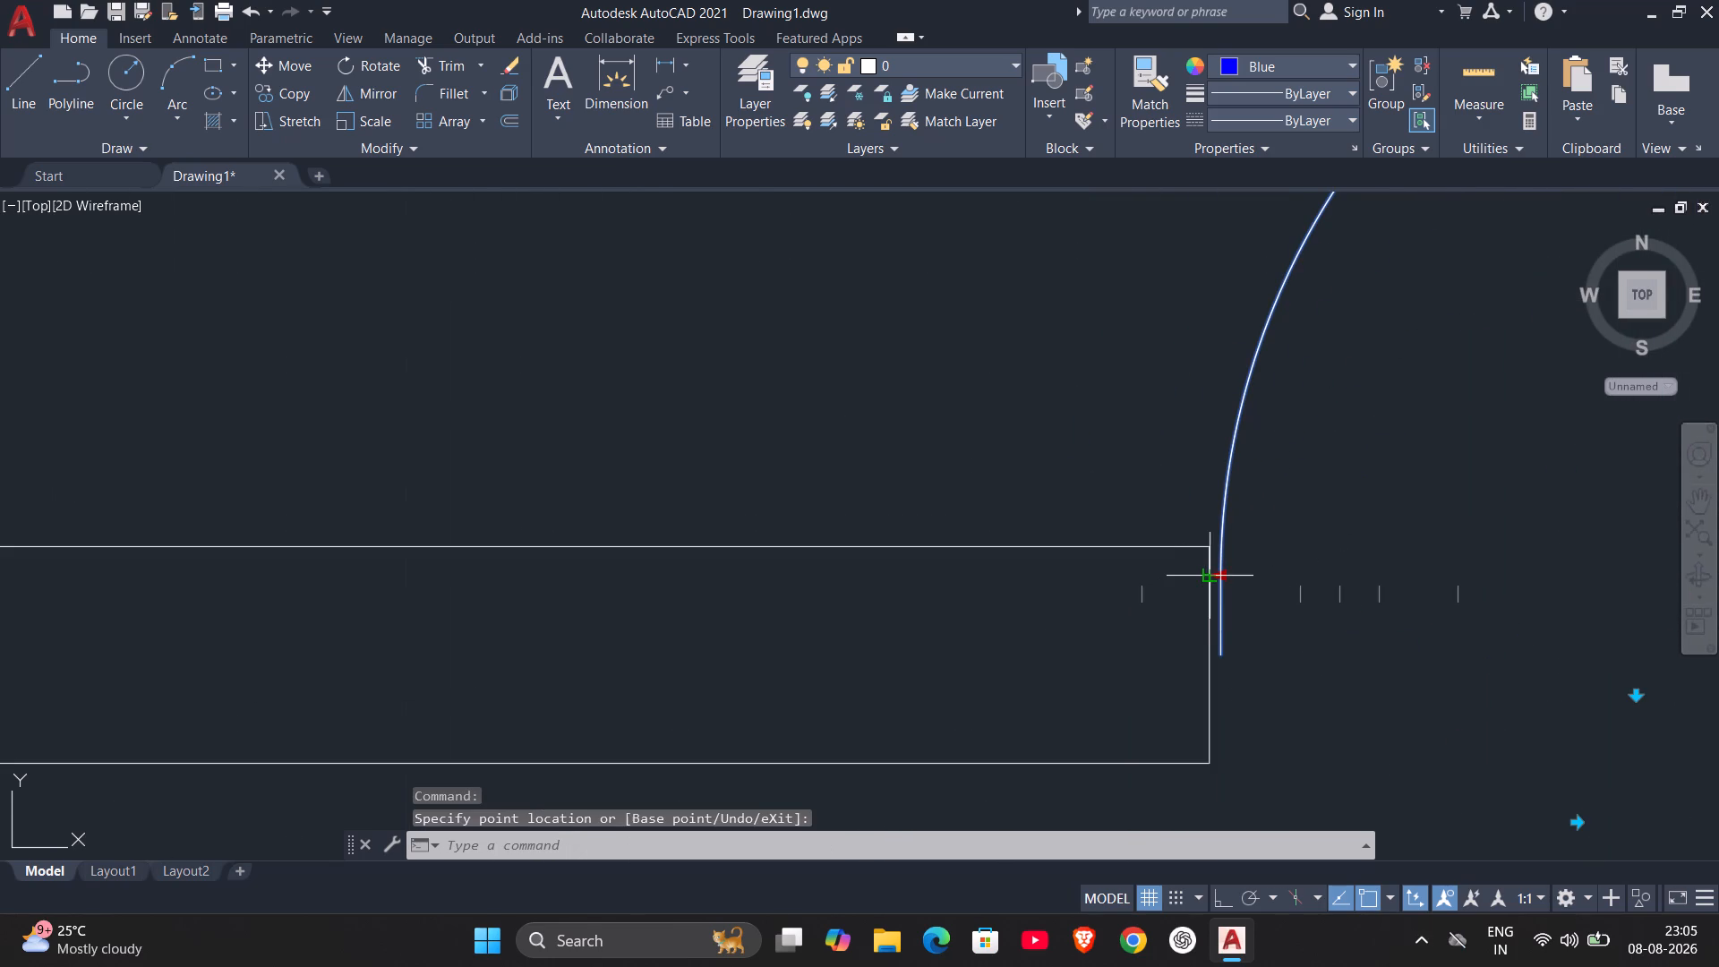
# Scale the placed door up slightly freehand about the lower end of its leaf so its arc meets the opposite jamb.
pyautogui.scroll(-3, 1297, 576)
pyautogui.write('SC')
pyautogui.press('Return')
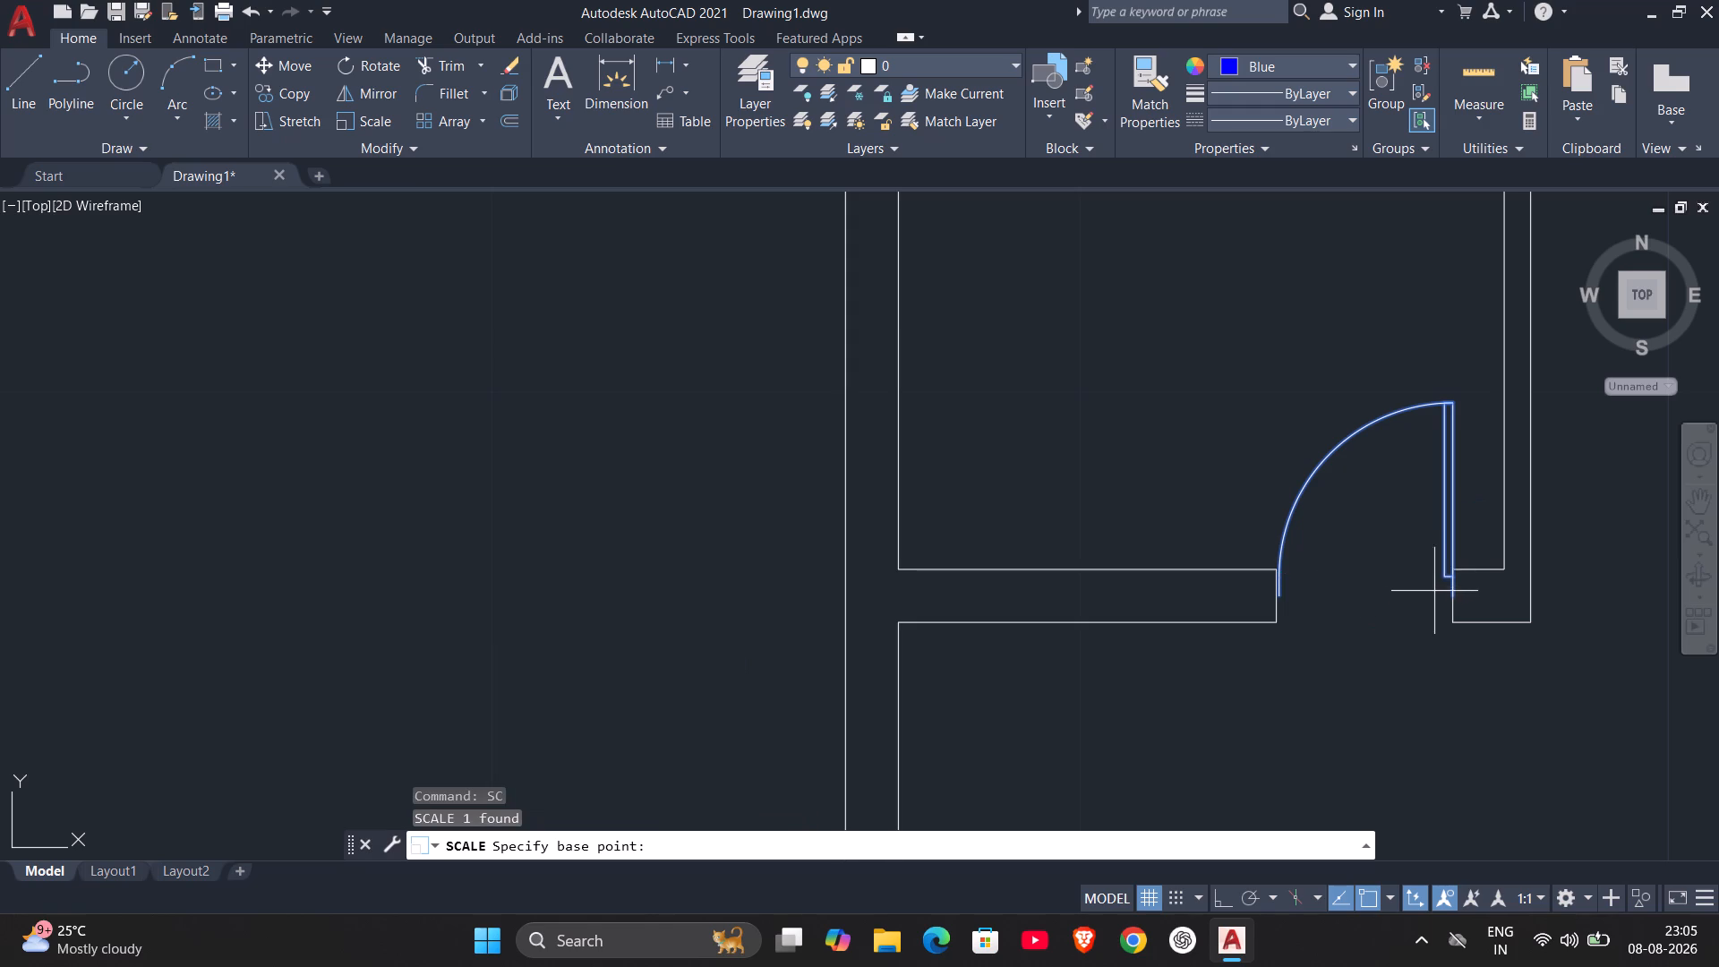
pyautogui.click(1457, 596)
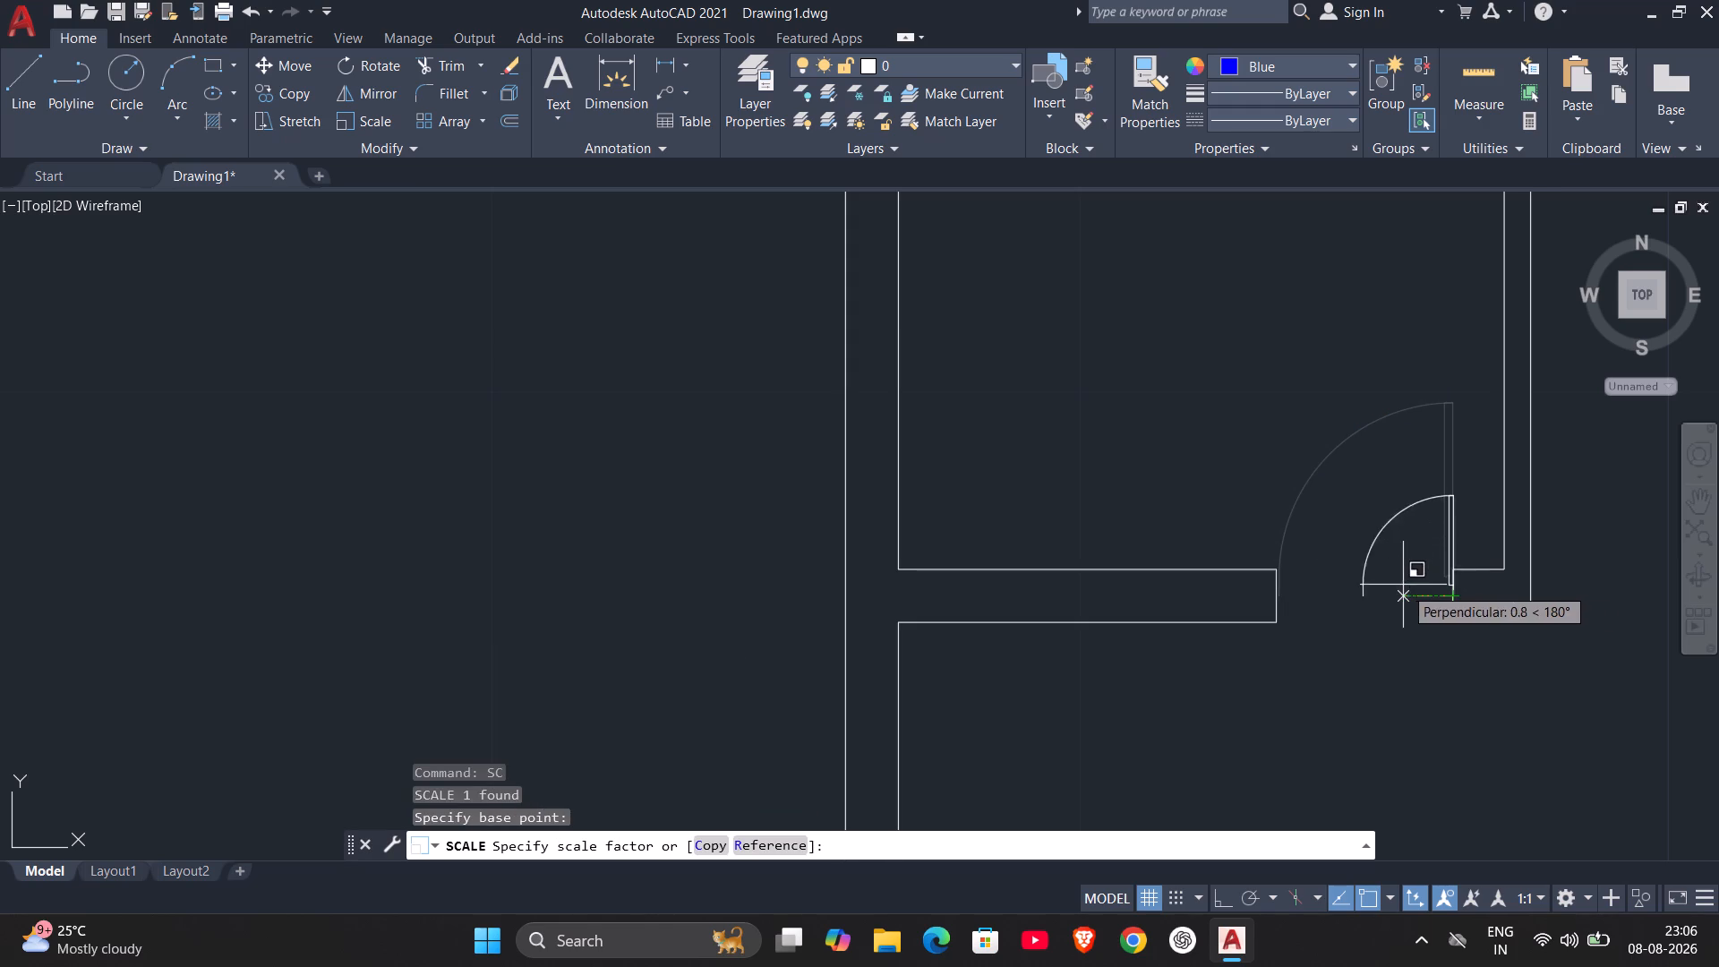
pyautogui.scroll(3, 1364, 570)
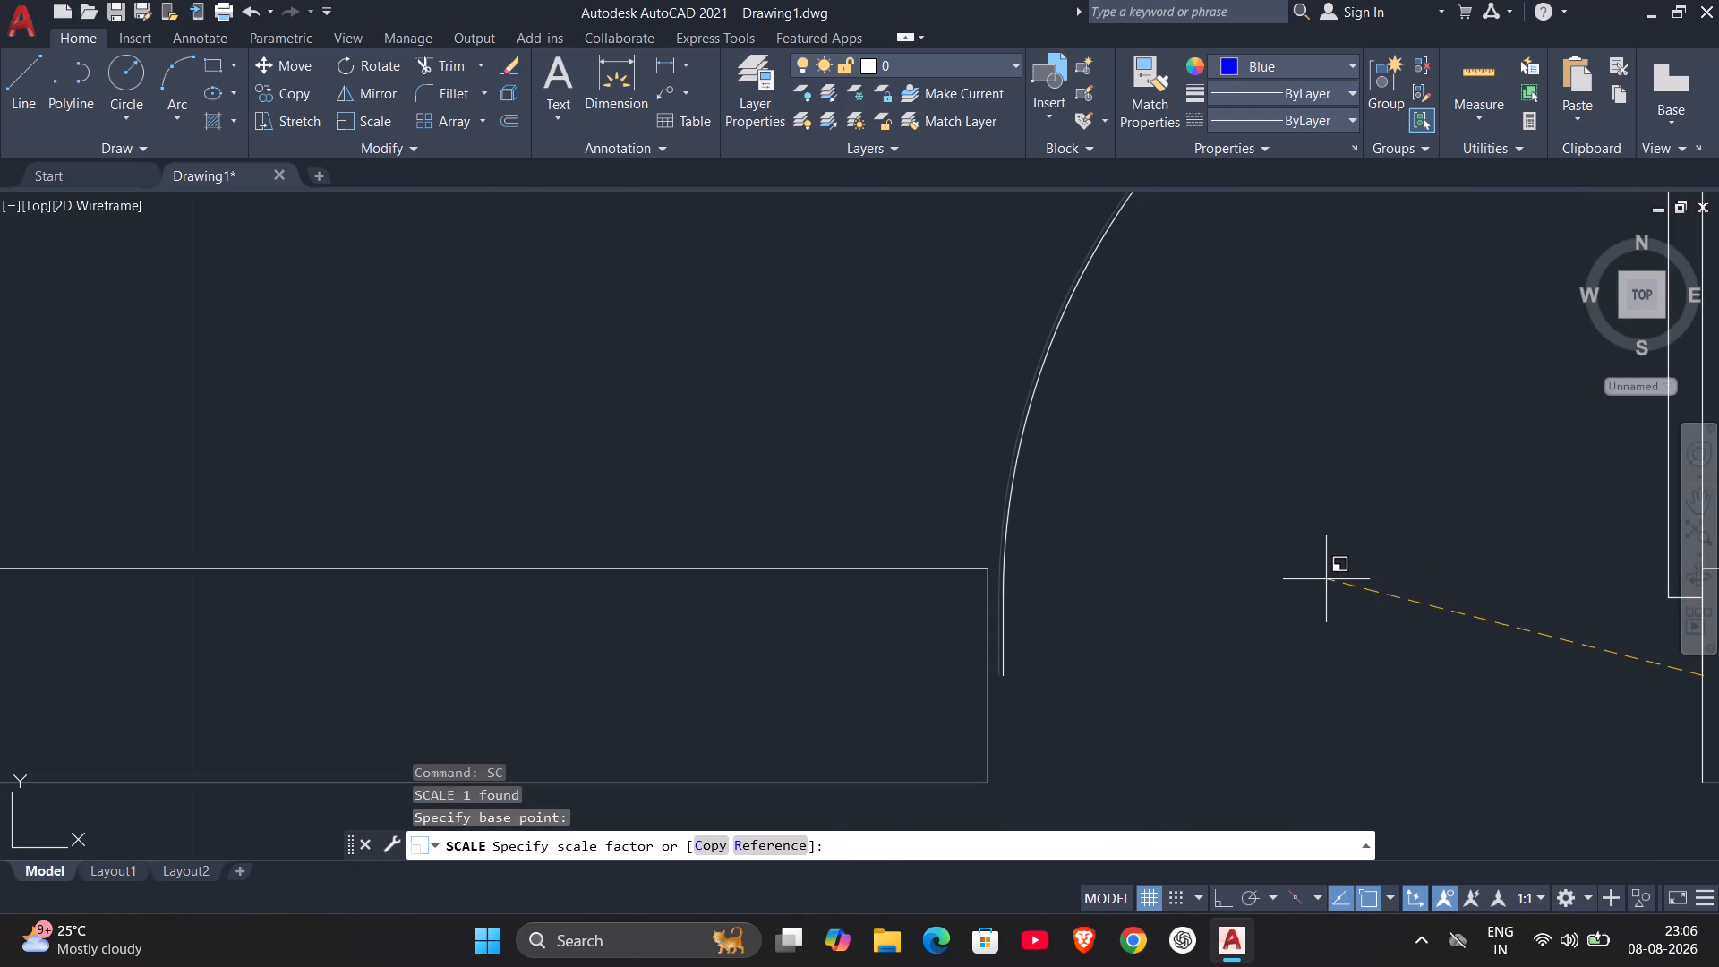
pyautogui.scroll(1, 1318, 589)
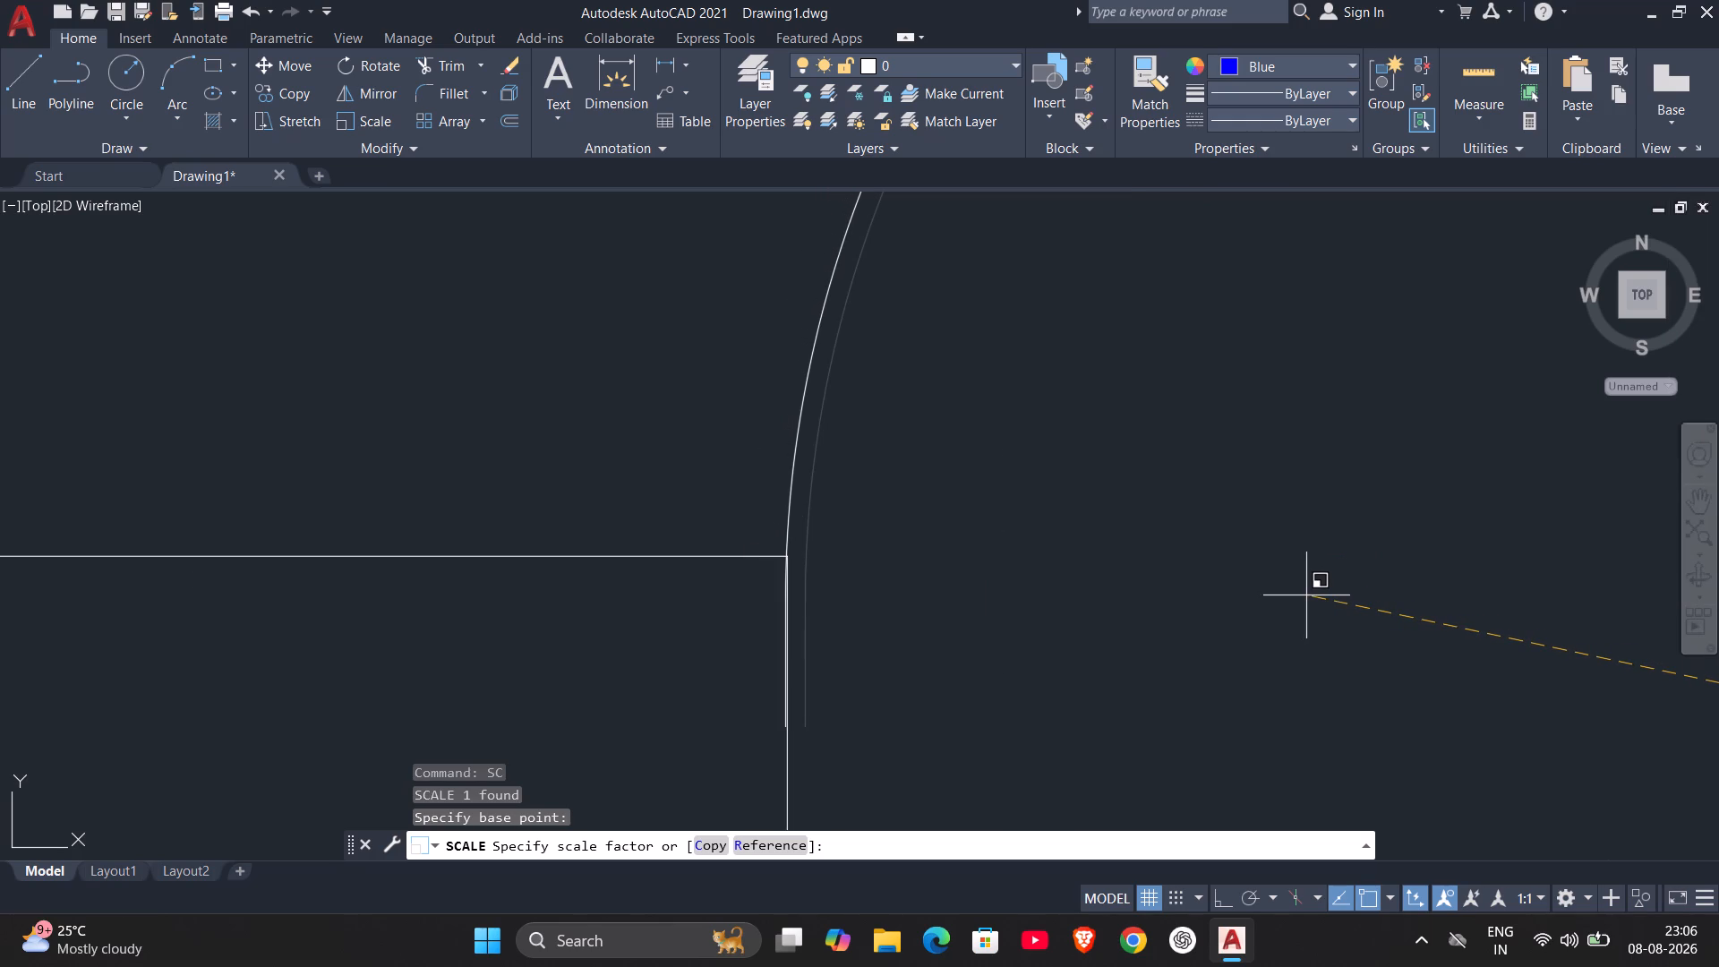
pyautogui.scroll(1, 1306, 595)
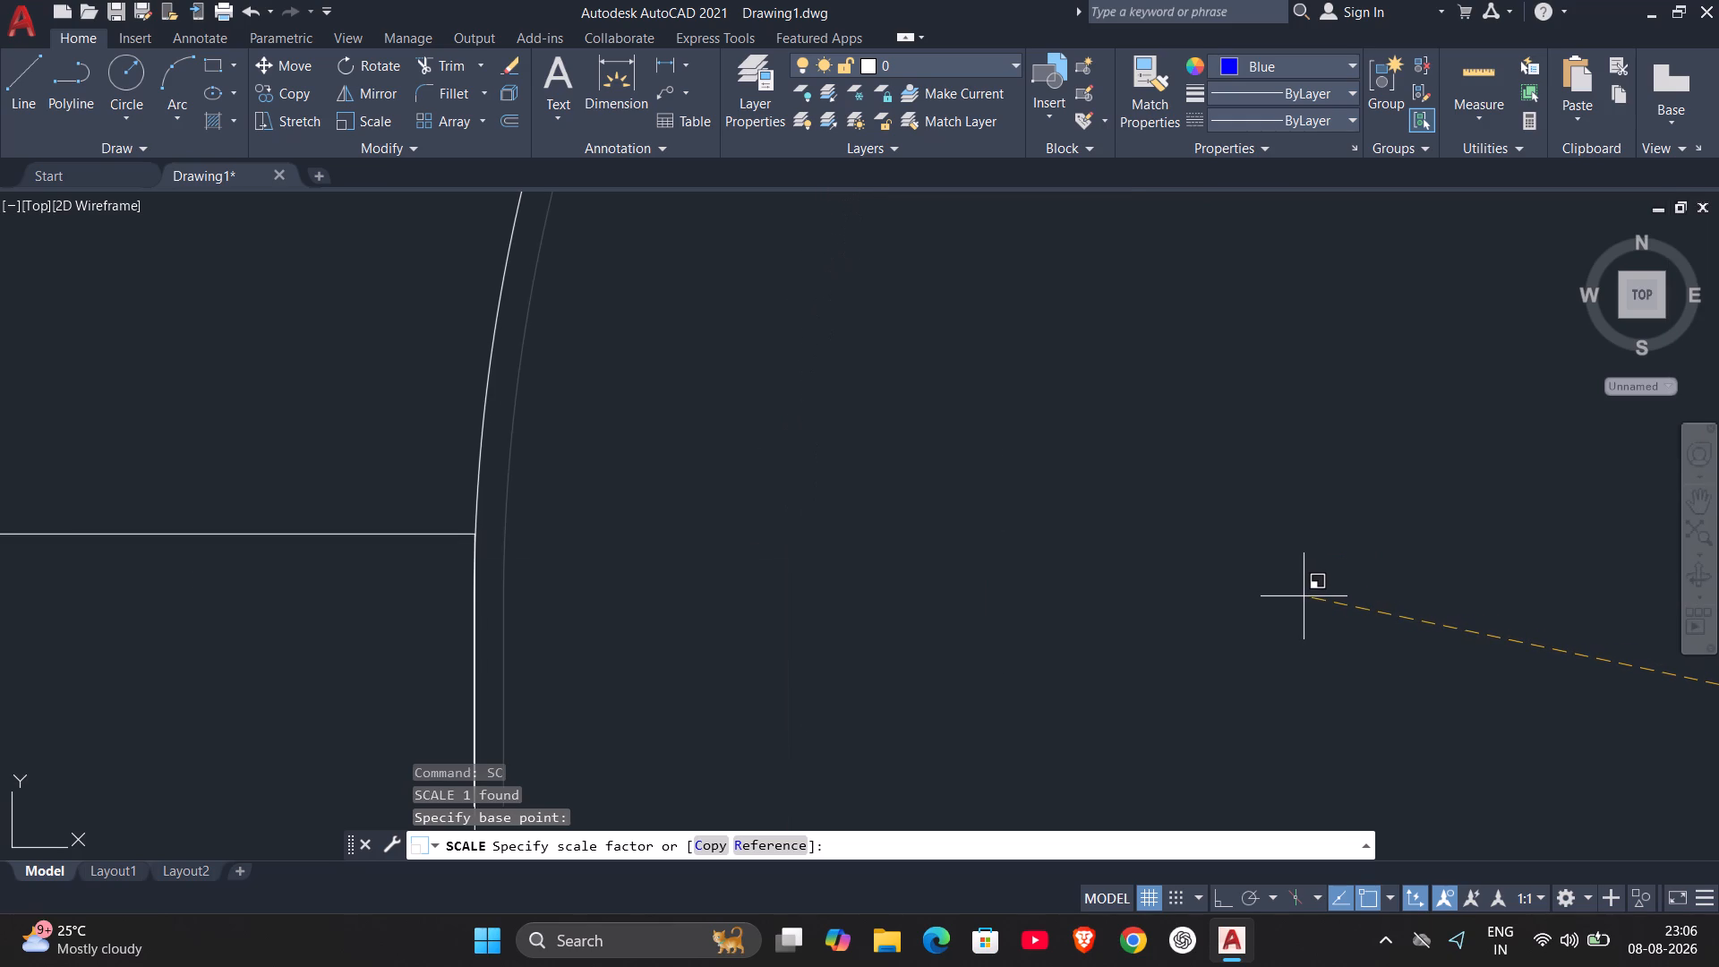
pyautogui.click(1304, 596)
pyautogui.scroll(-2, 1289, 587)
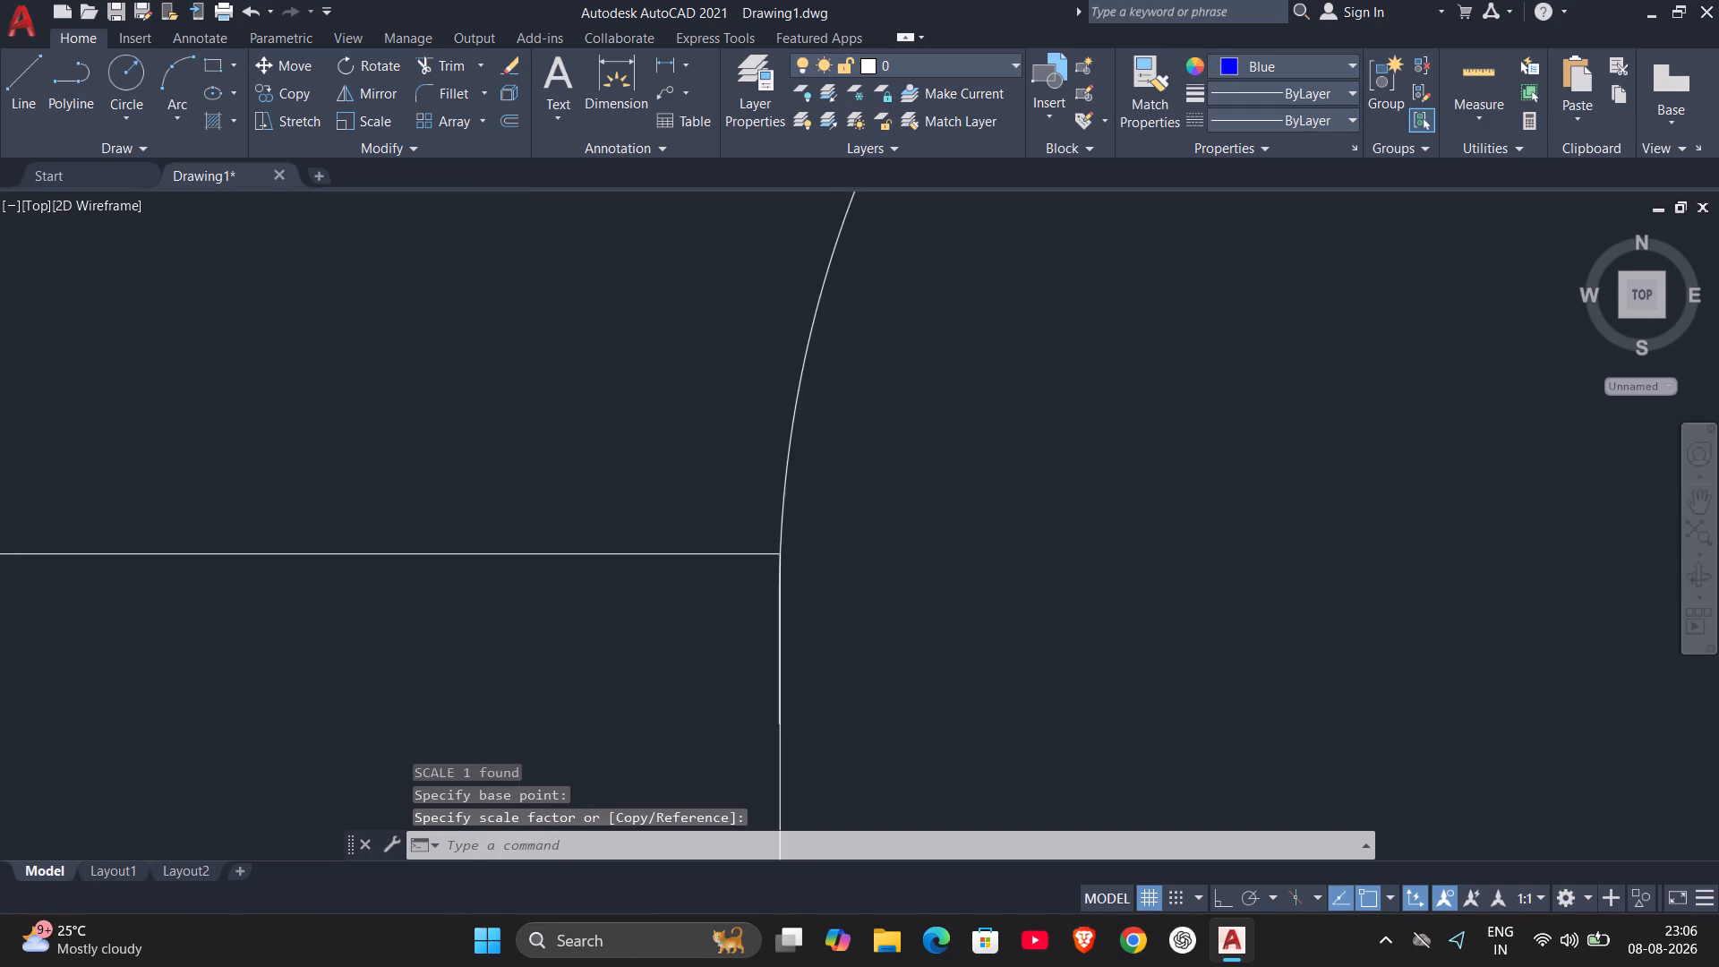
pyautogui.scroll(-2, 1289, 587)
pyautogui.scroll(-2, 1448, 432)
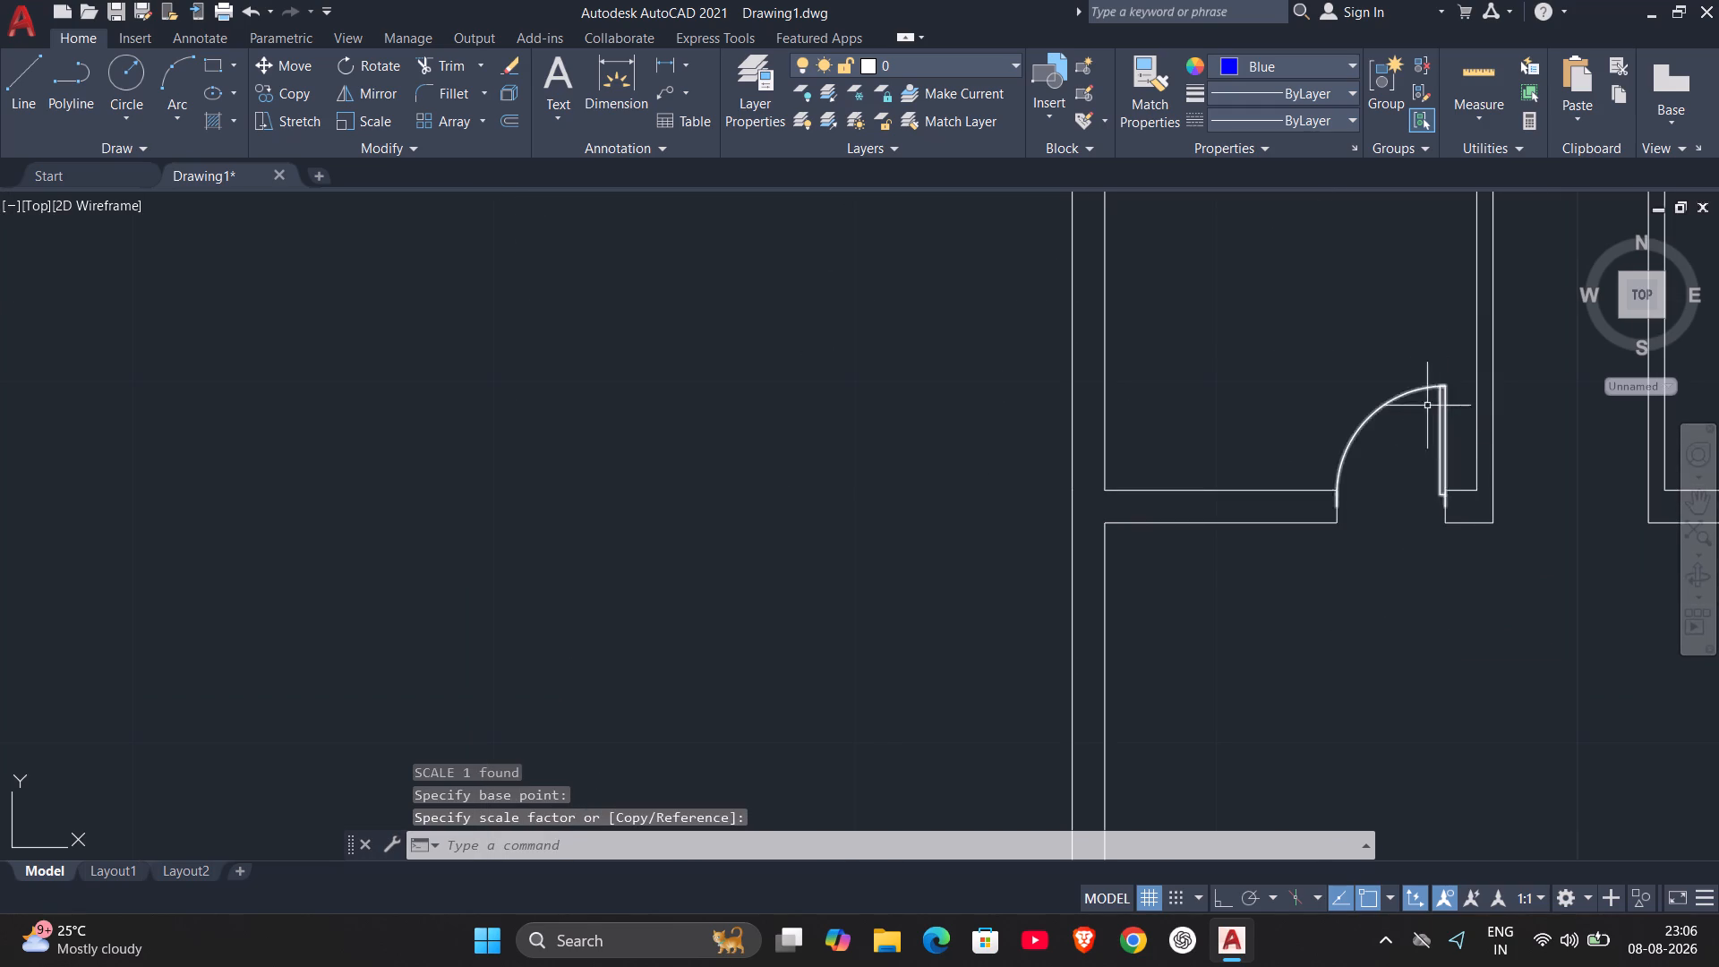
# Measure the door opening's width between the two jambs with a linear dimension, without placing it.
pyautogui.click(1444, 432)
pyautogui.scroll(-2, 1486, 548)
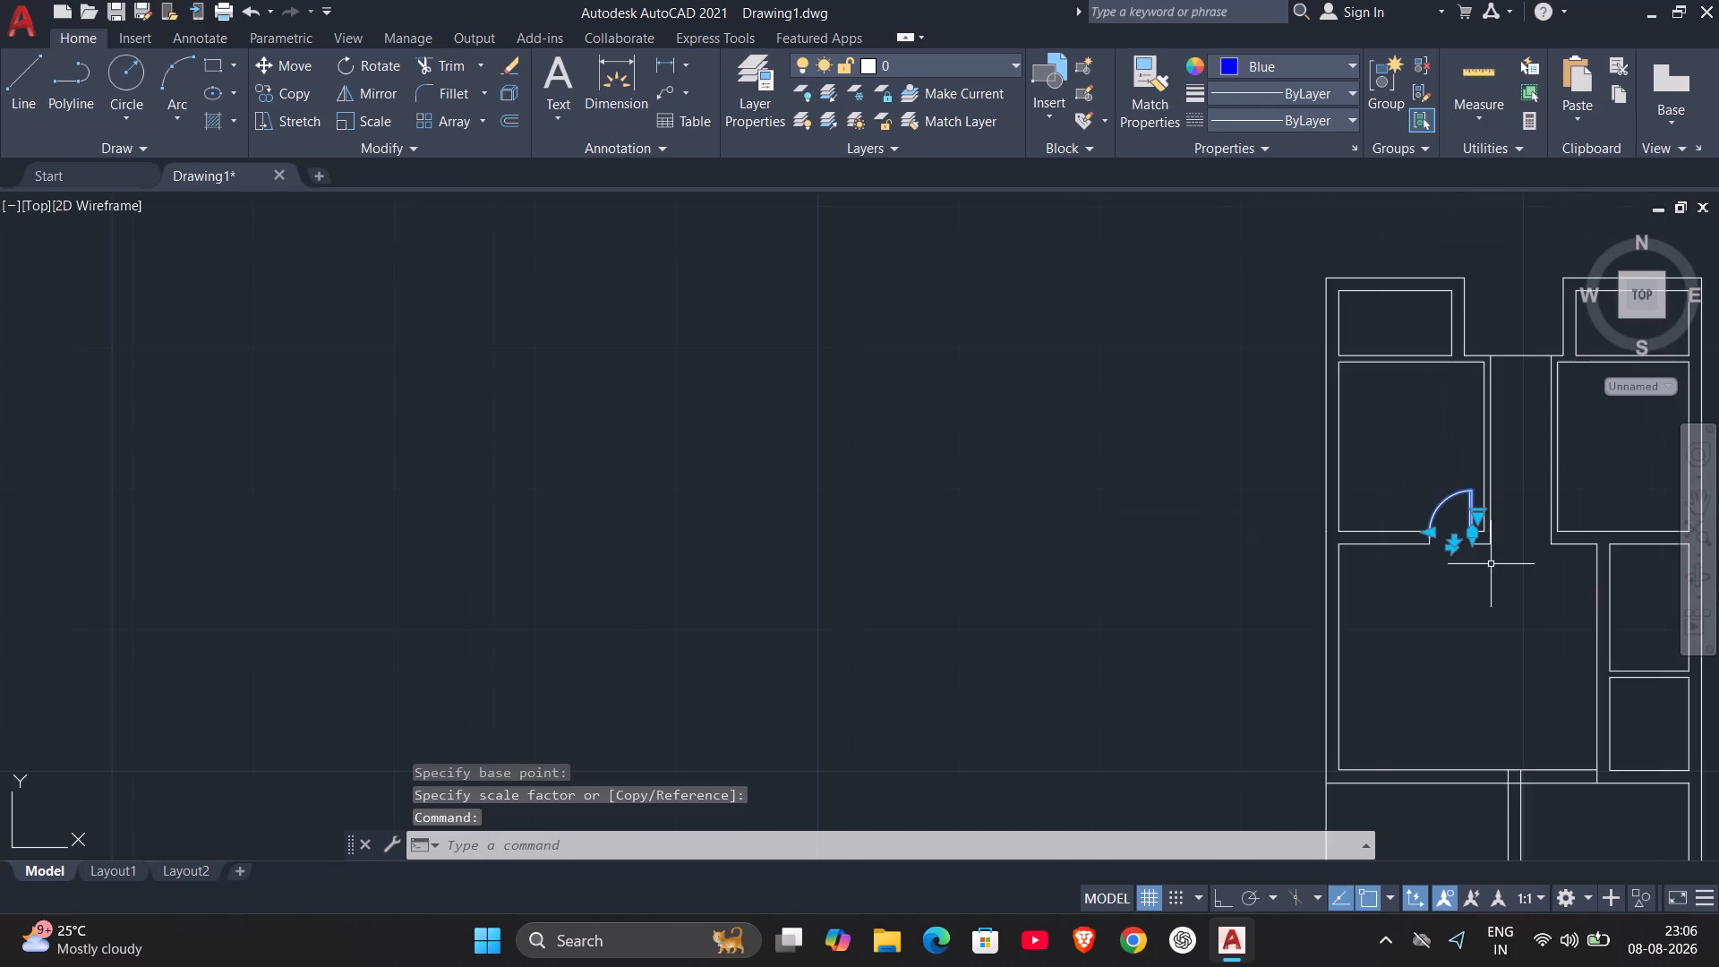
pyautogui.scroll(1, 1493, 568)
pyautogui.press('Escape')
pyautogui.scroll(2, 1476, 527)
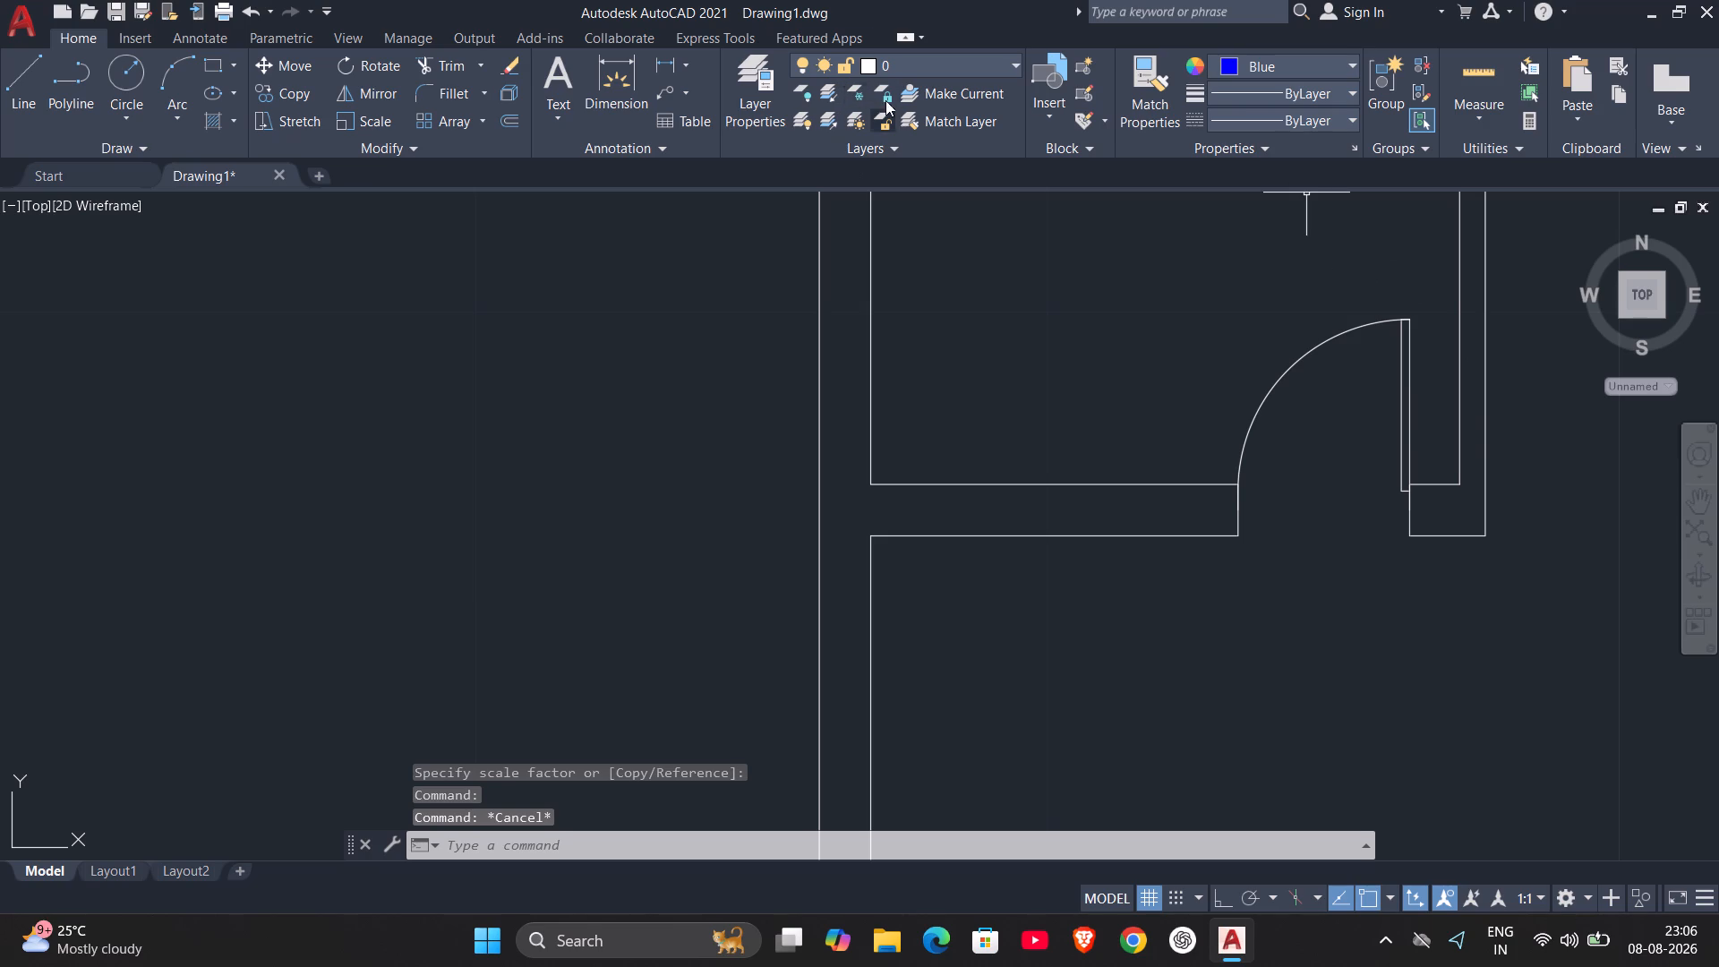
pyautogui.click(670, 54)
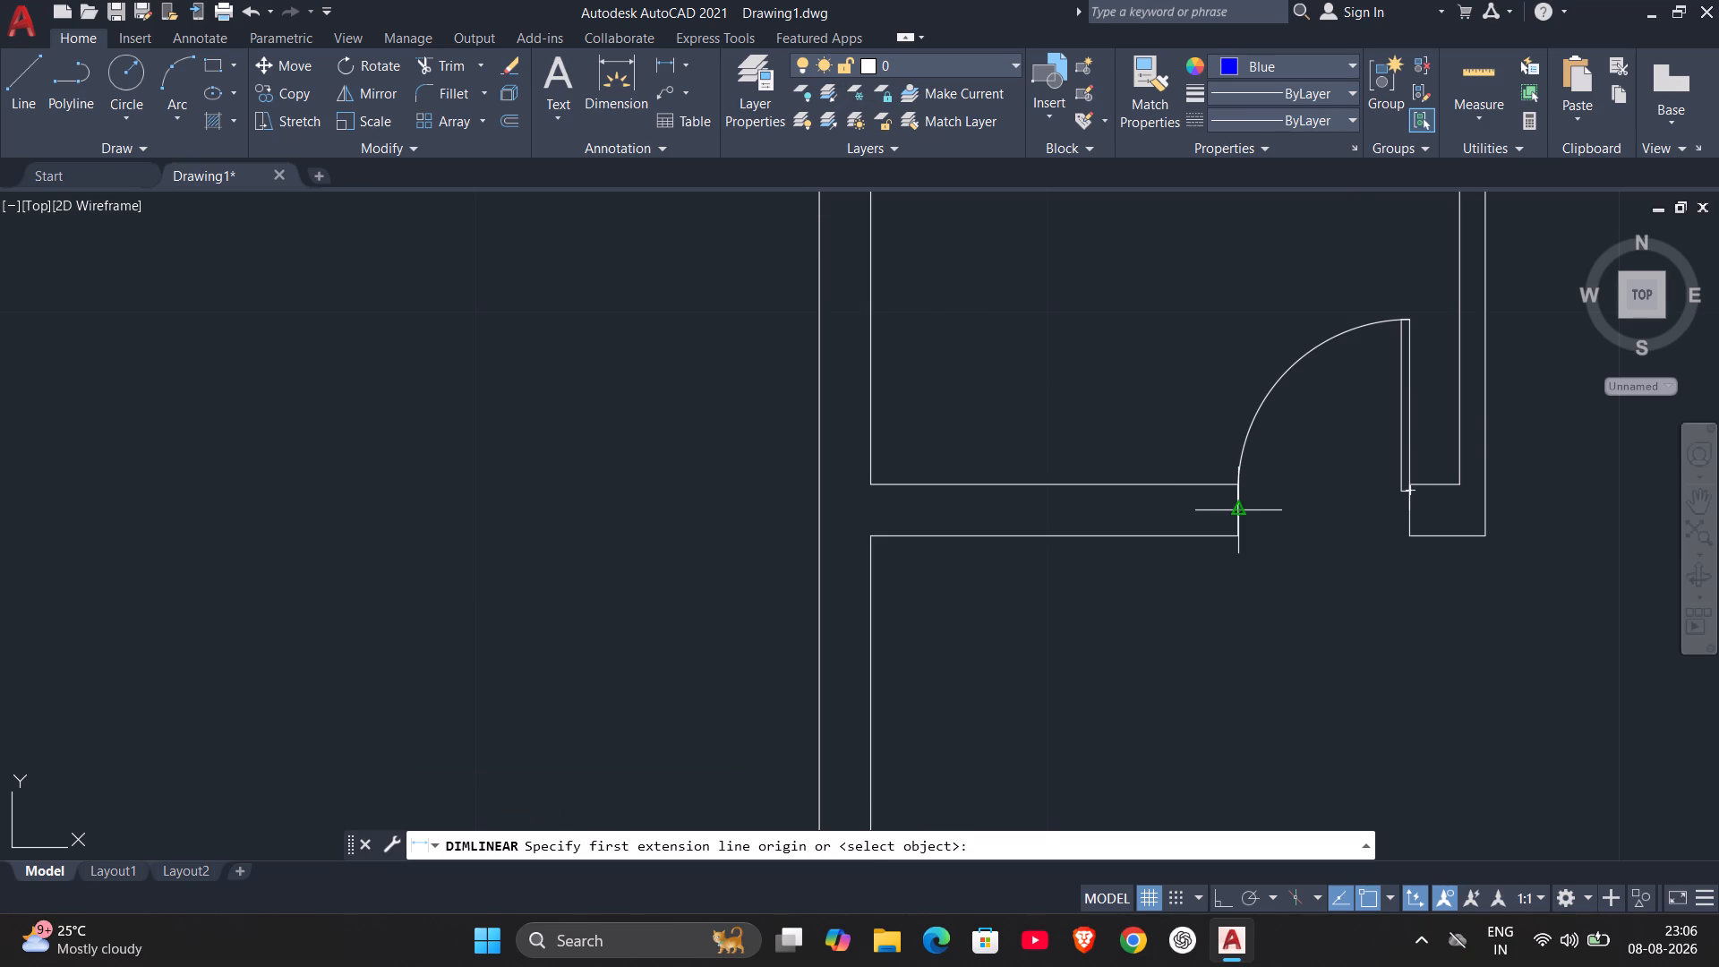
pyautogui.click(1245, 510)
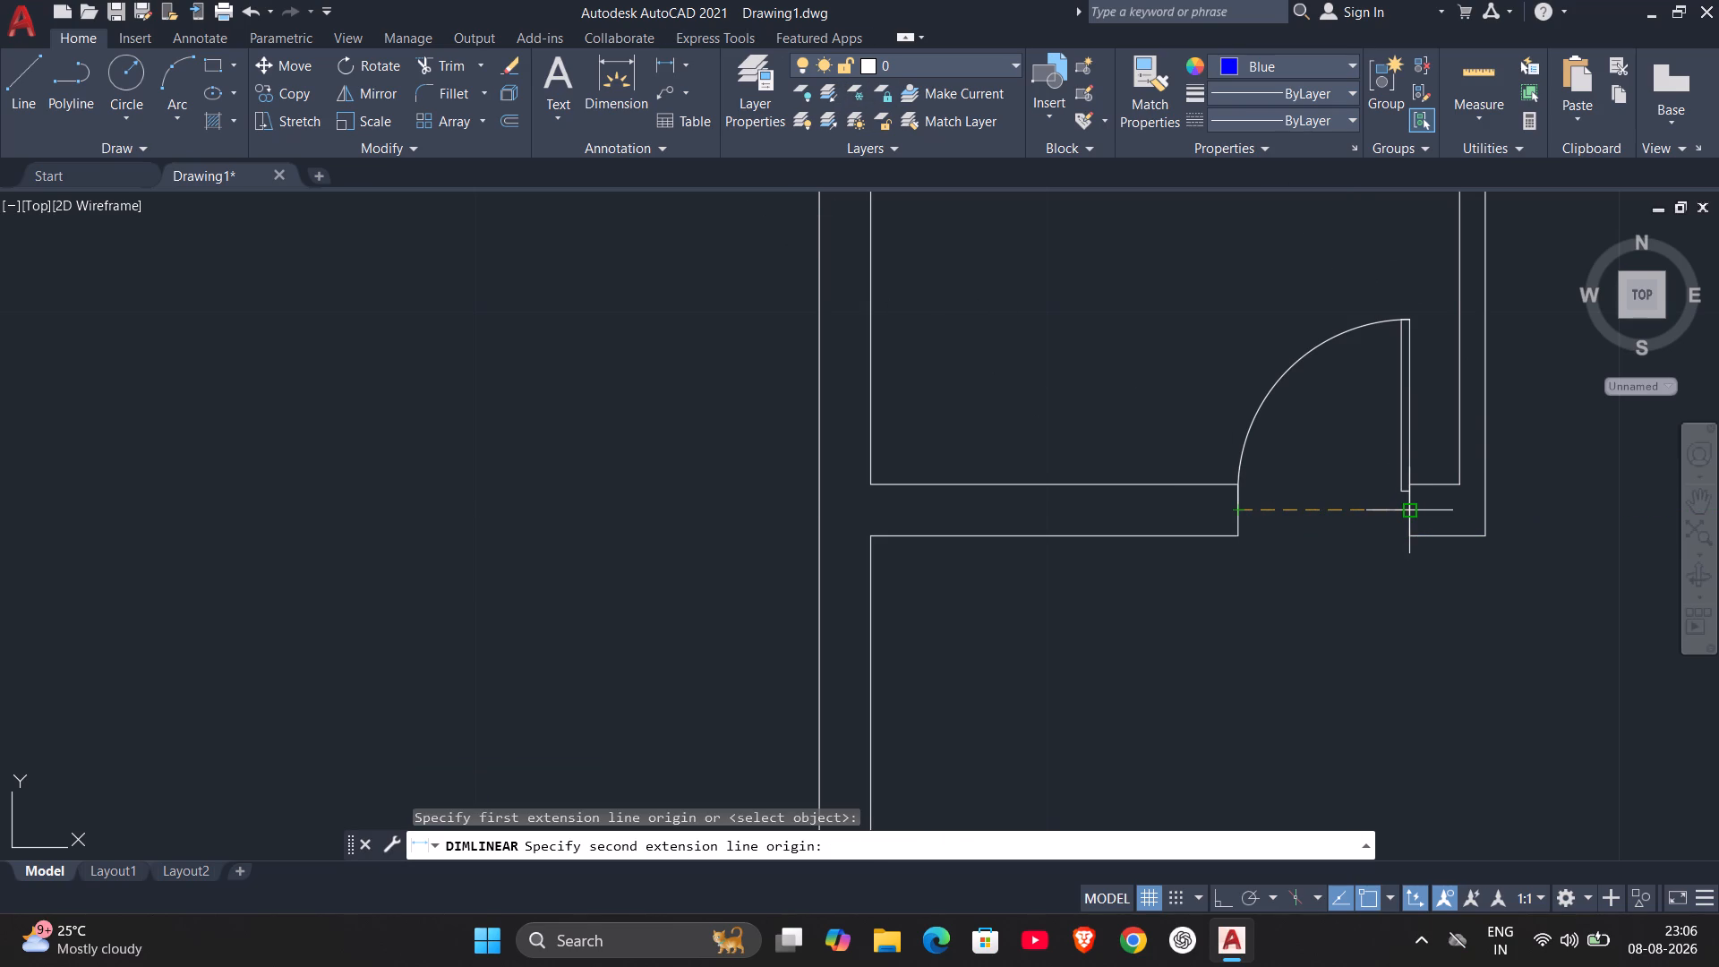
pyautogui.click(1409, 509)
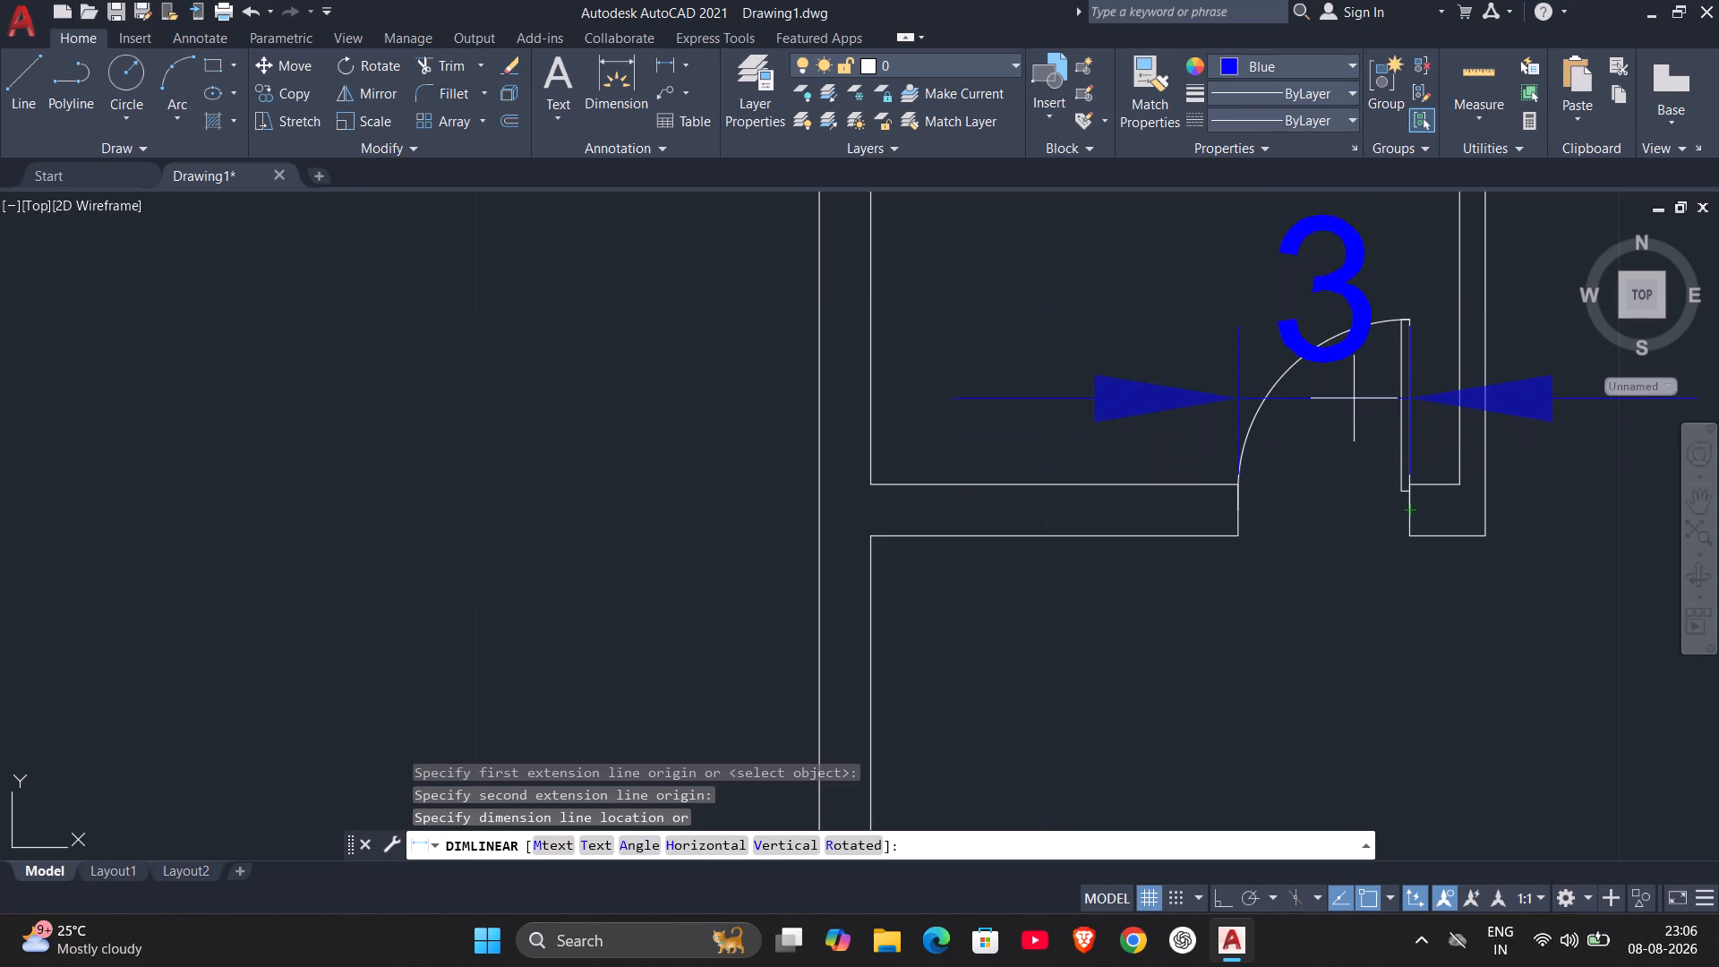
pyautogui.press('Escape')
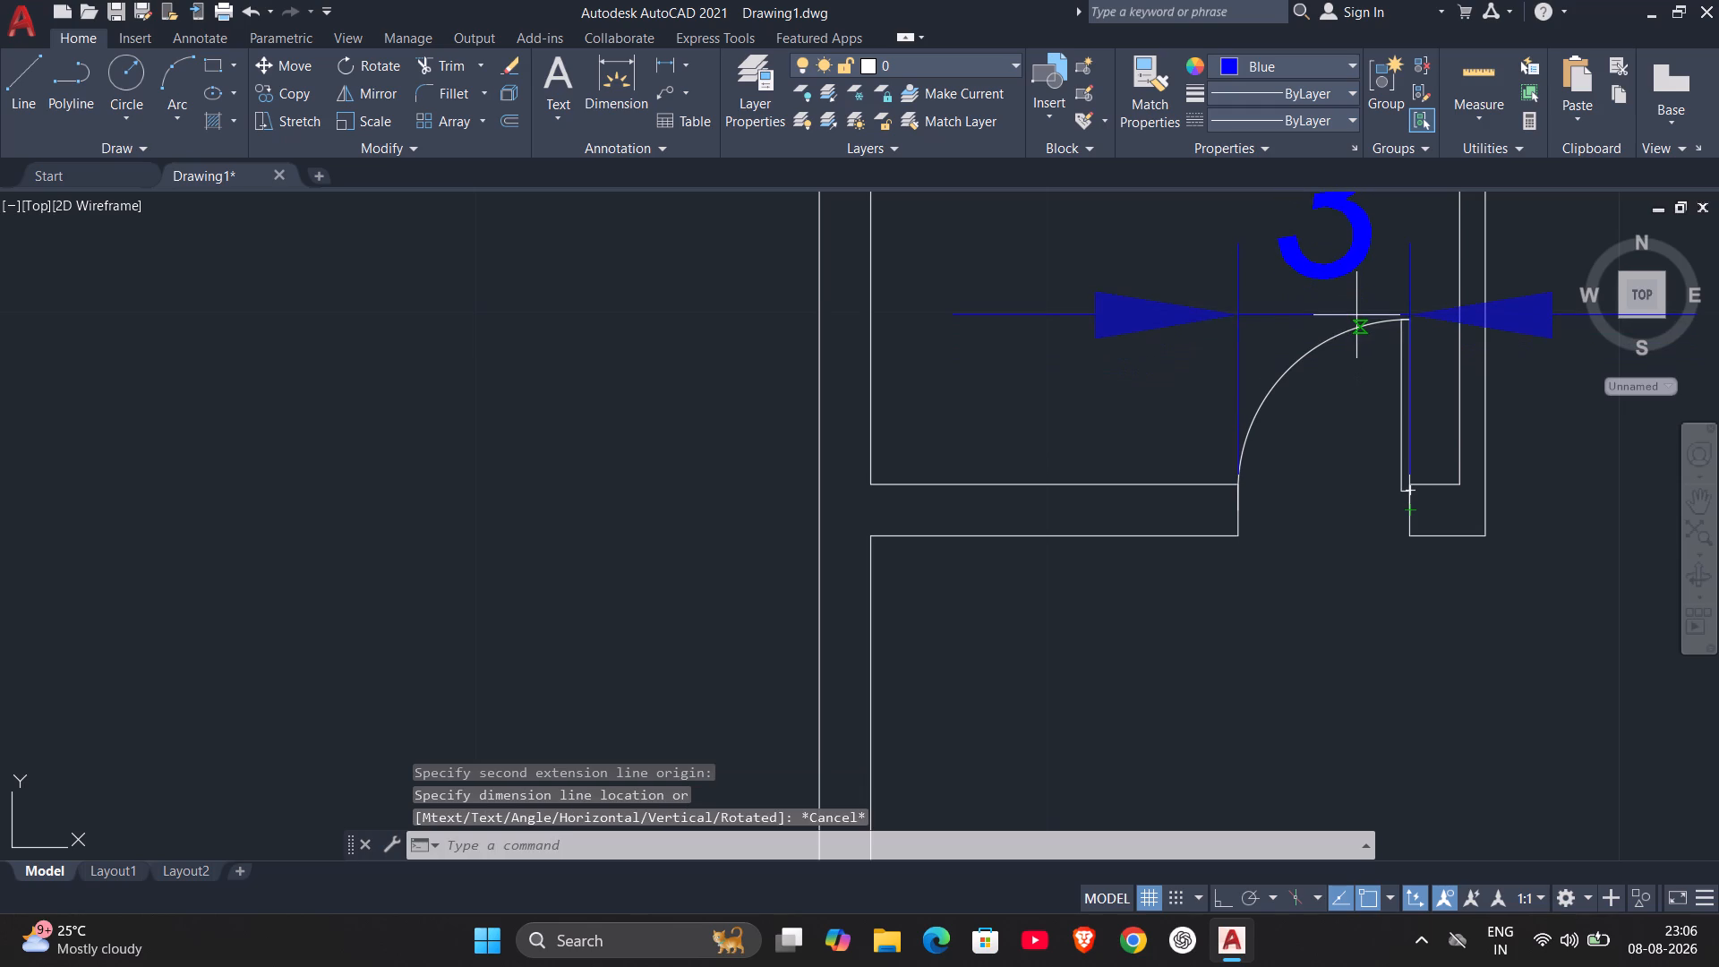
# Copy the fitted door by its leaf's midpoint to the empty space east of the plan, above the loose door blocks.
pyautogui.scroll(-2, 1356, 315)
pyautogui.click(1374, 346)
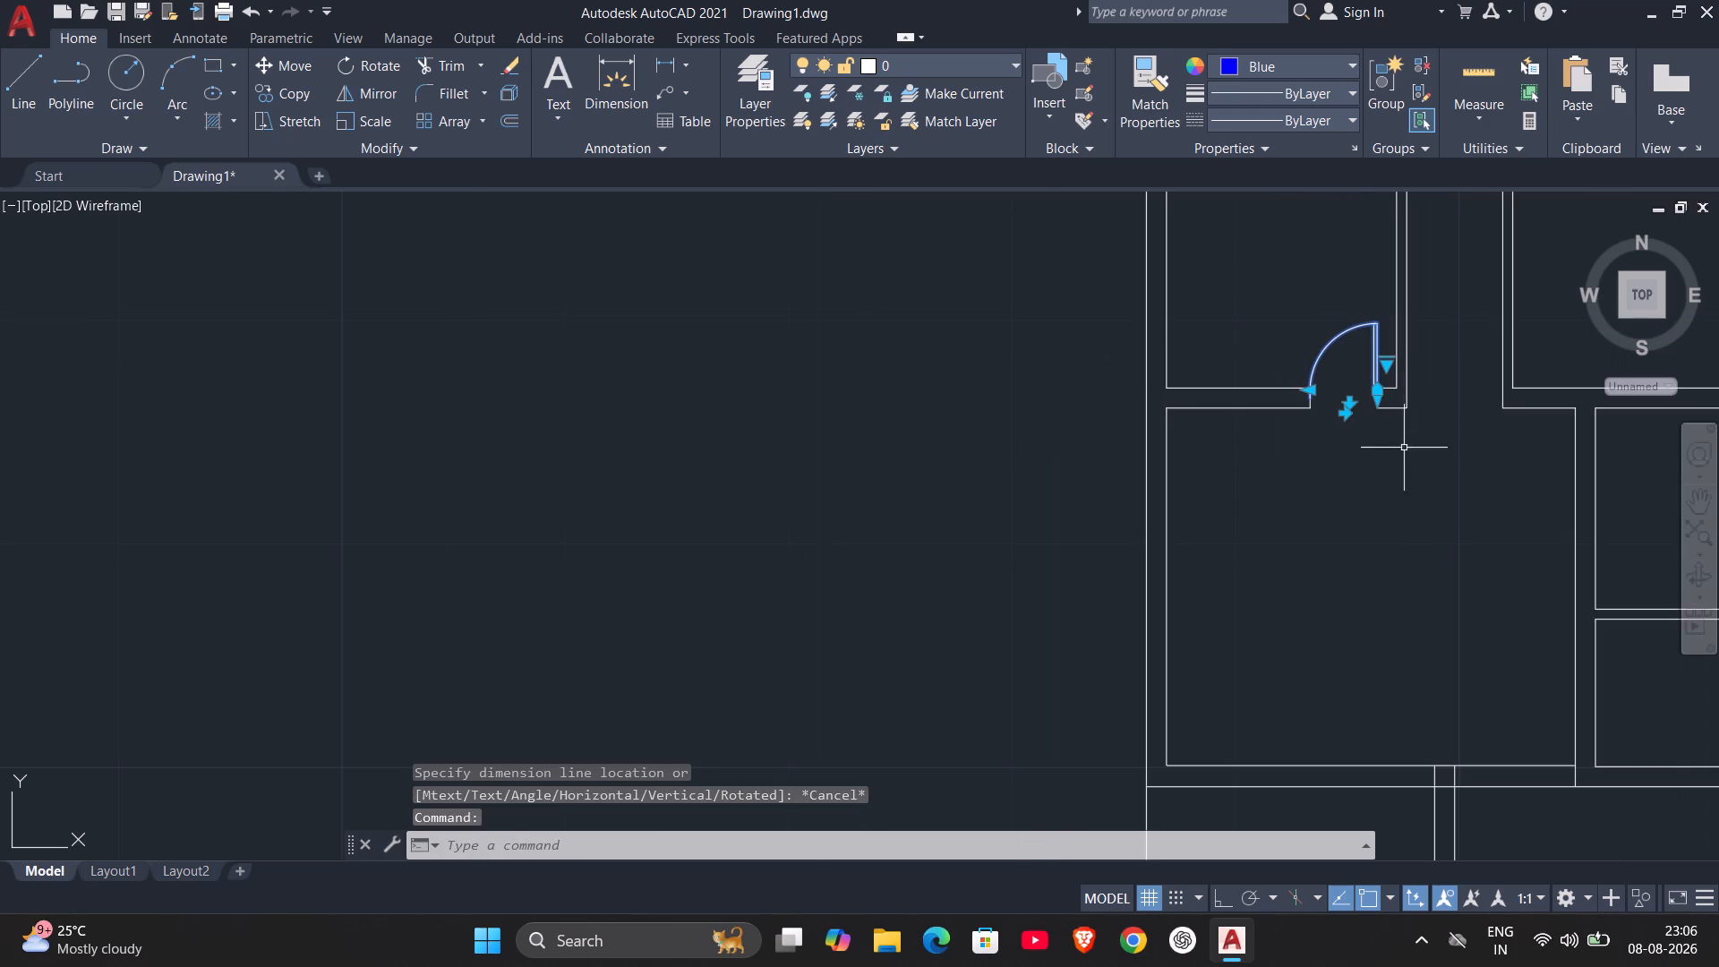
pyautogui.press('c')
pyautogui.press('o')
pyautogui.press('Return')
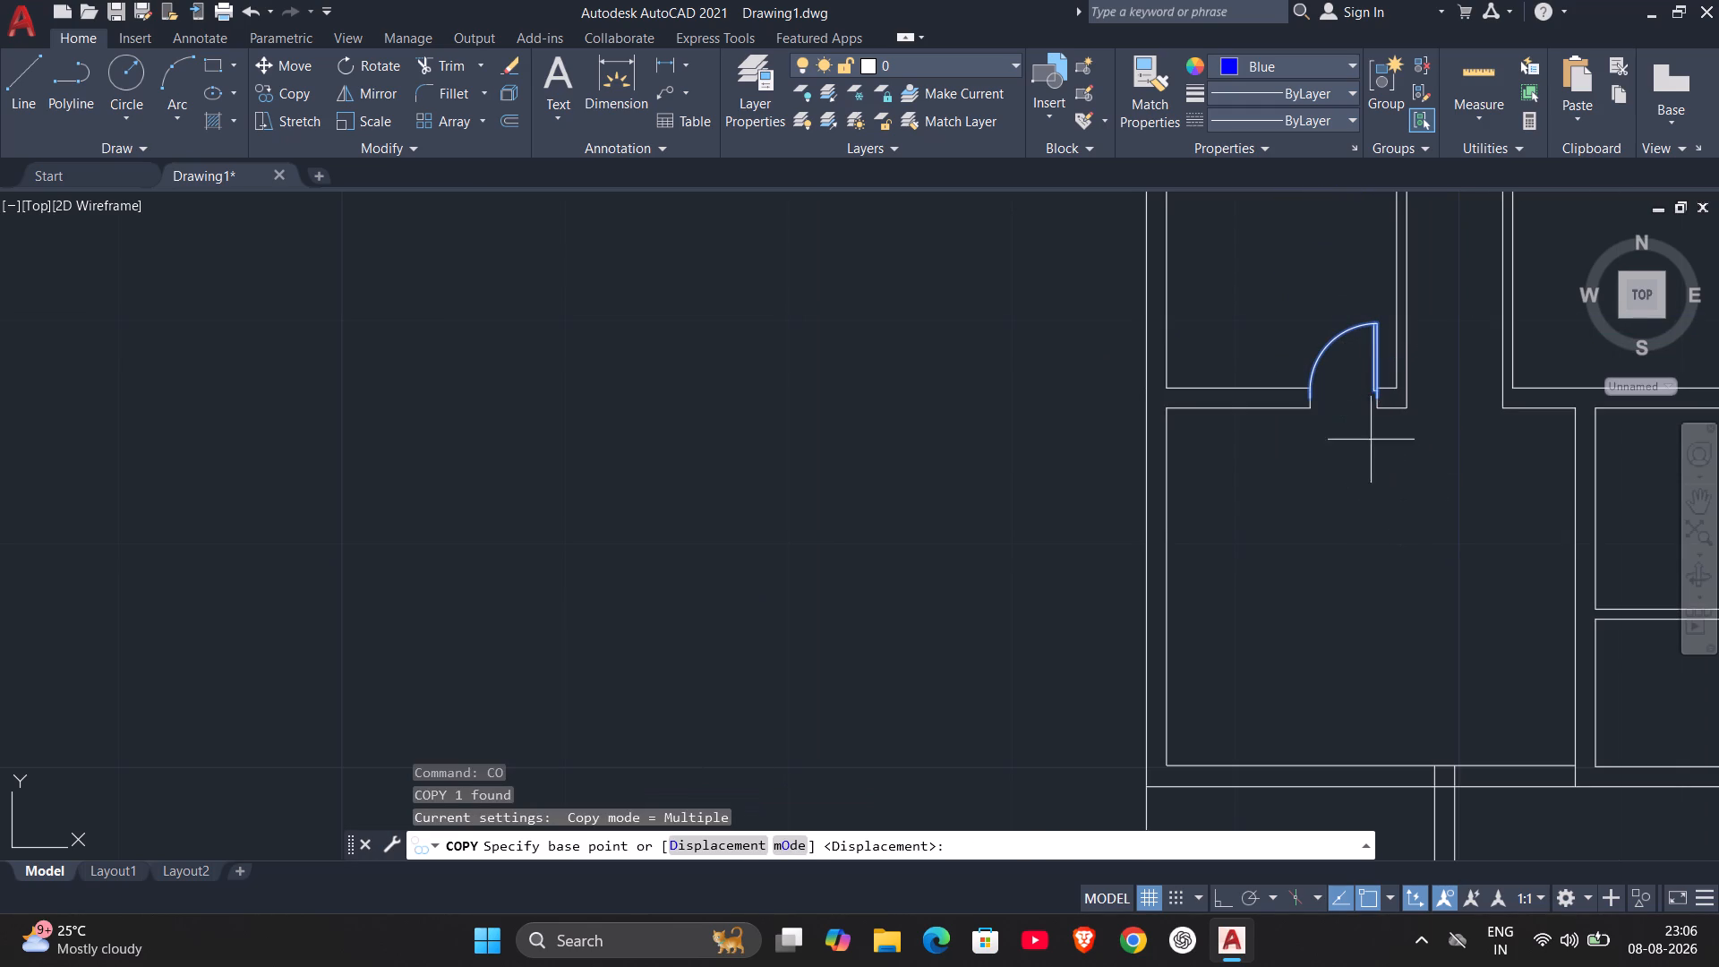
pyautogui.click(1380, 363)
pyautogui.scroll(-2, 1501, 402)
pyautogui.moveTo(1508, 482); pyautogui.dragTo(800, 483, button='middle')
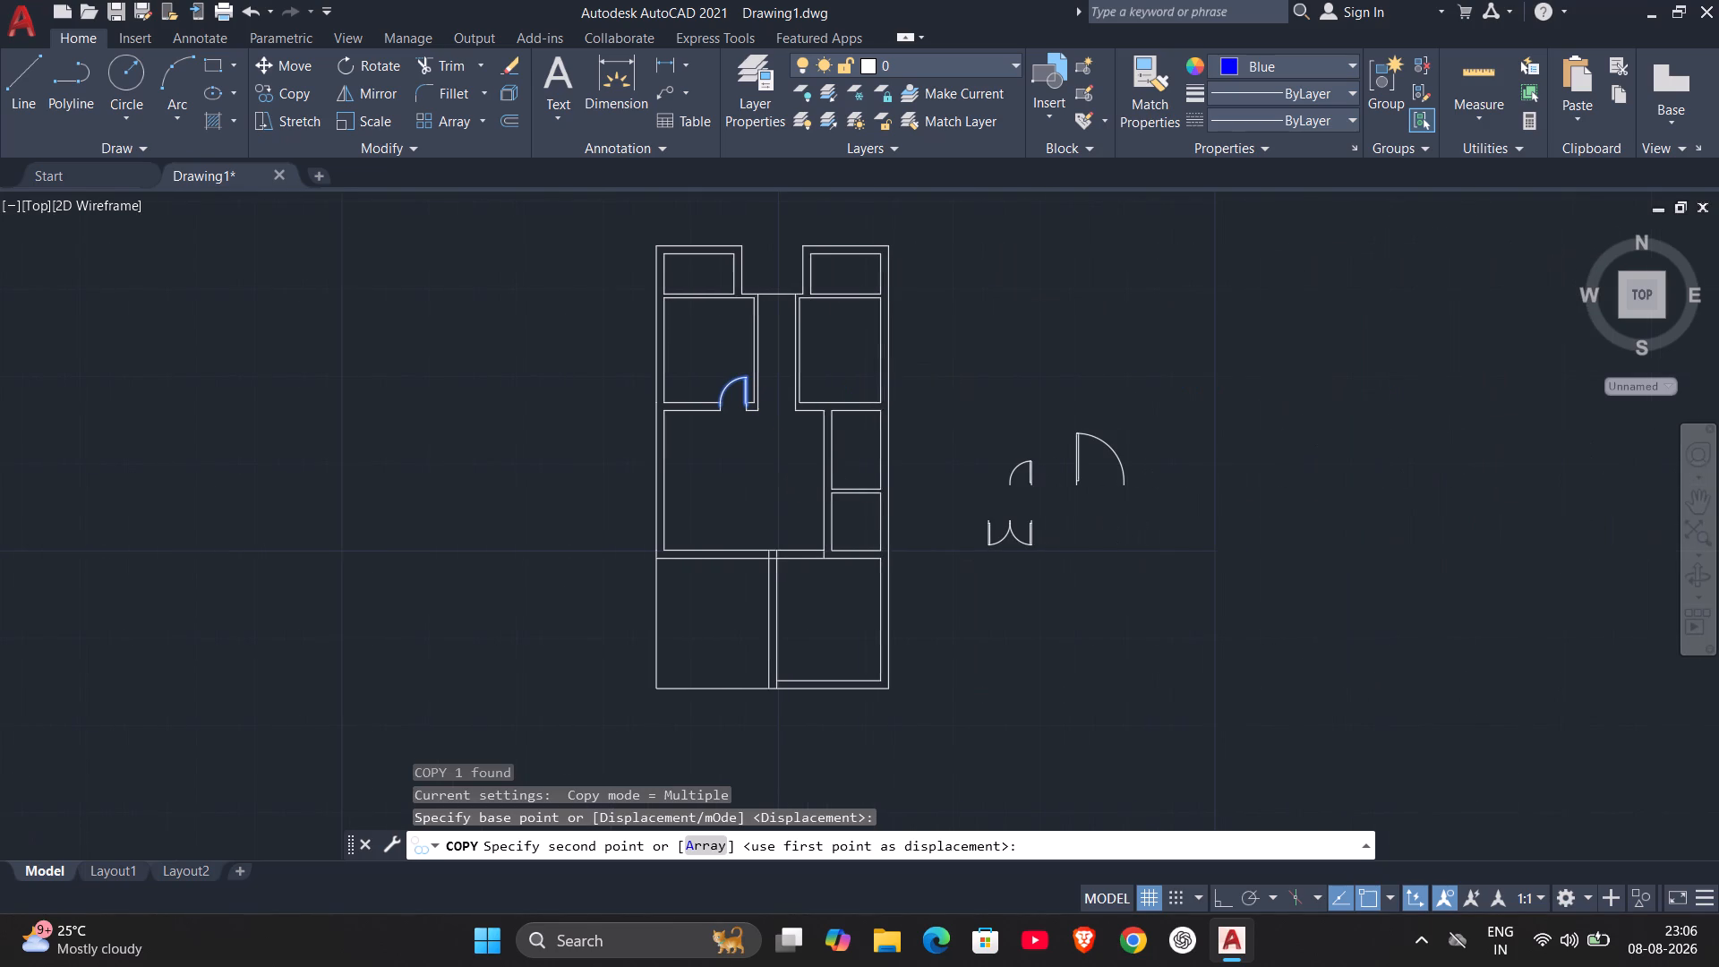
pyautogui.click(1063, 349)
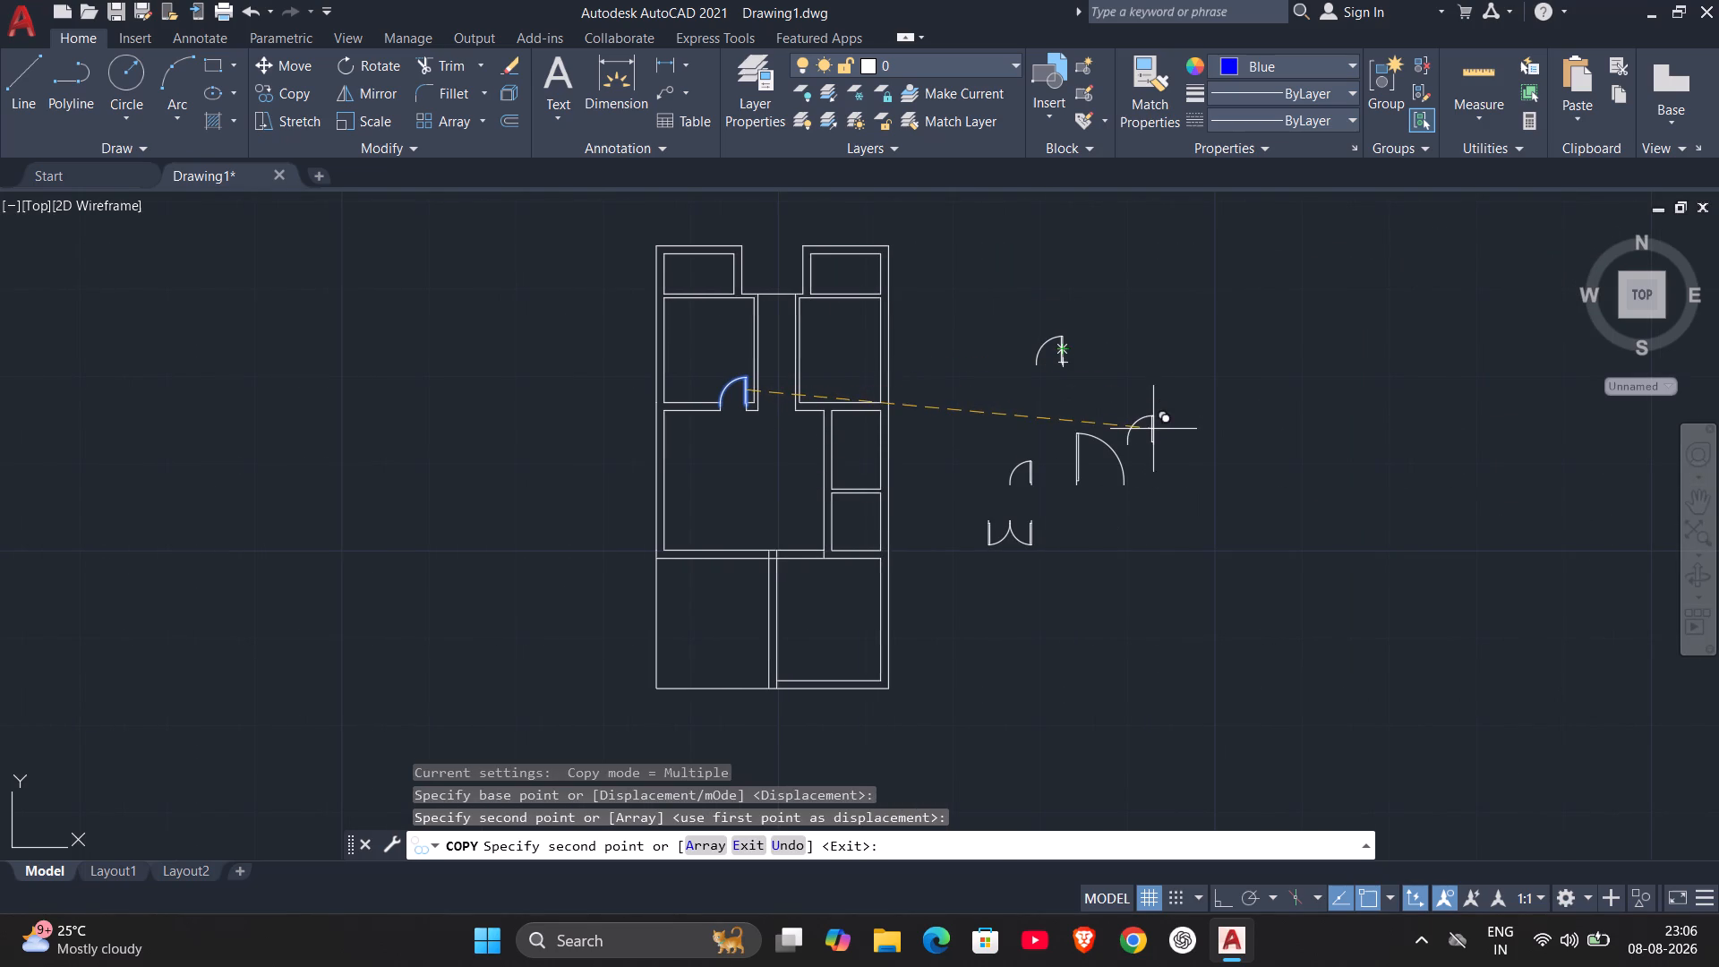
pyautogui.press('Escape')
# Delete the old loose door blocks east of the plan, keeping the new door copy above them.
pyautogui.moveTo(896, 411); pyautogui.dragTo(919, 427)
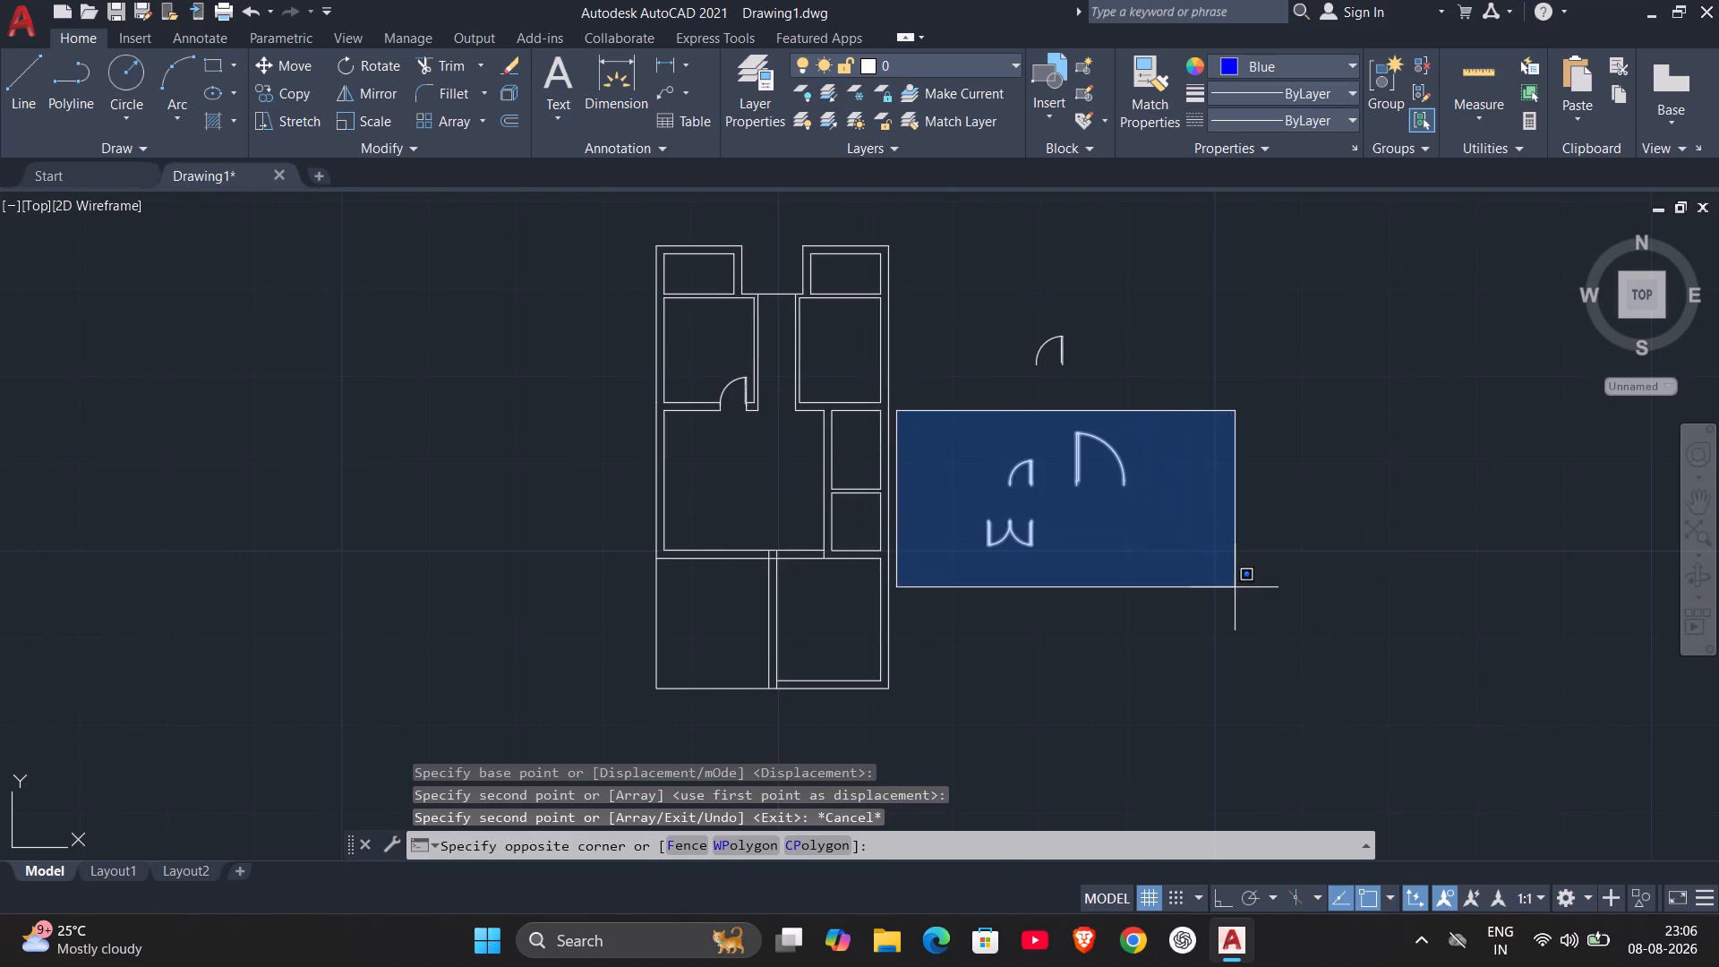
pyautogui.click(1235, 587)
pyautogui.press('Delete')
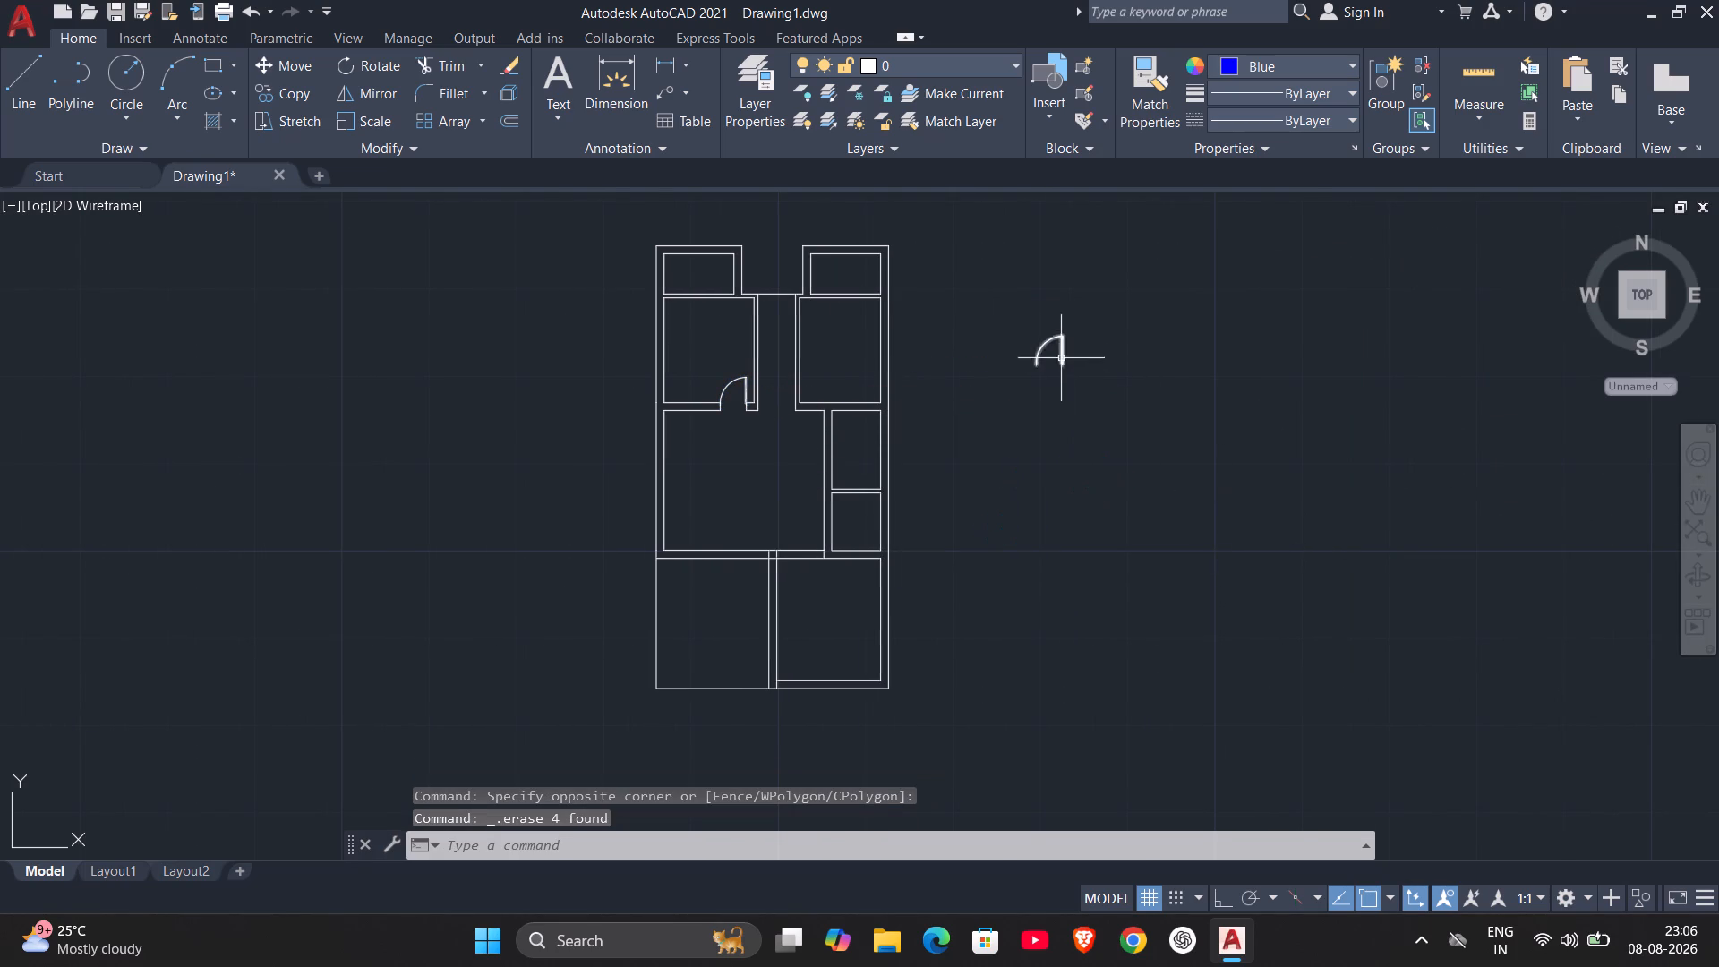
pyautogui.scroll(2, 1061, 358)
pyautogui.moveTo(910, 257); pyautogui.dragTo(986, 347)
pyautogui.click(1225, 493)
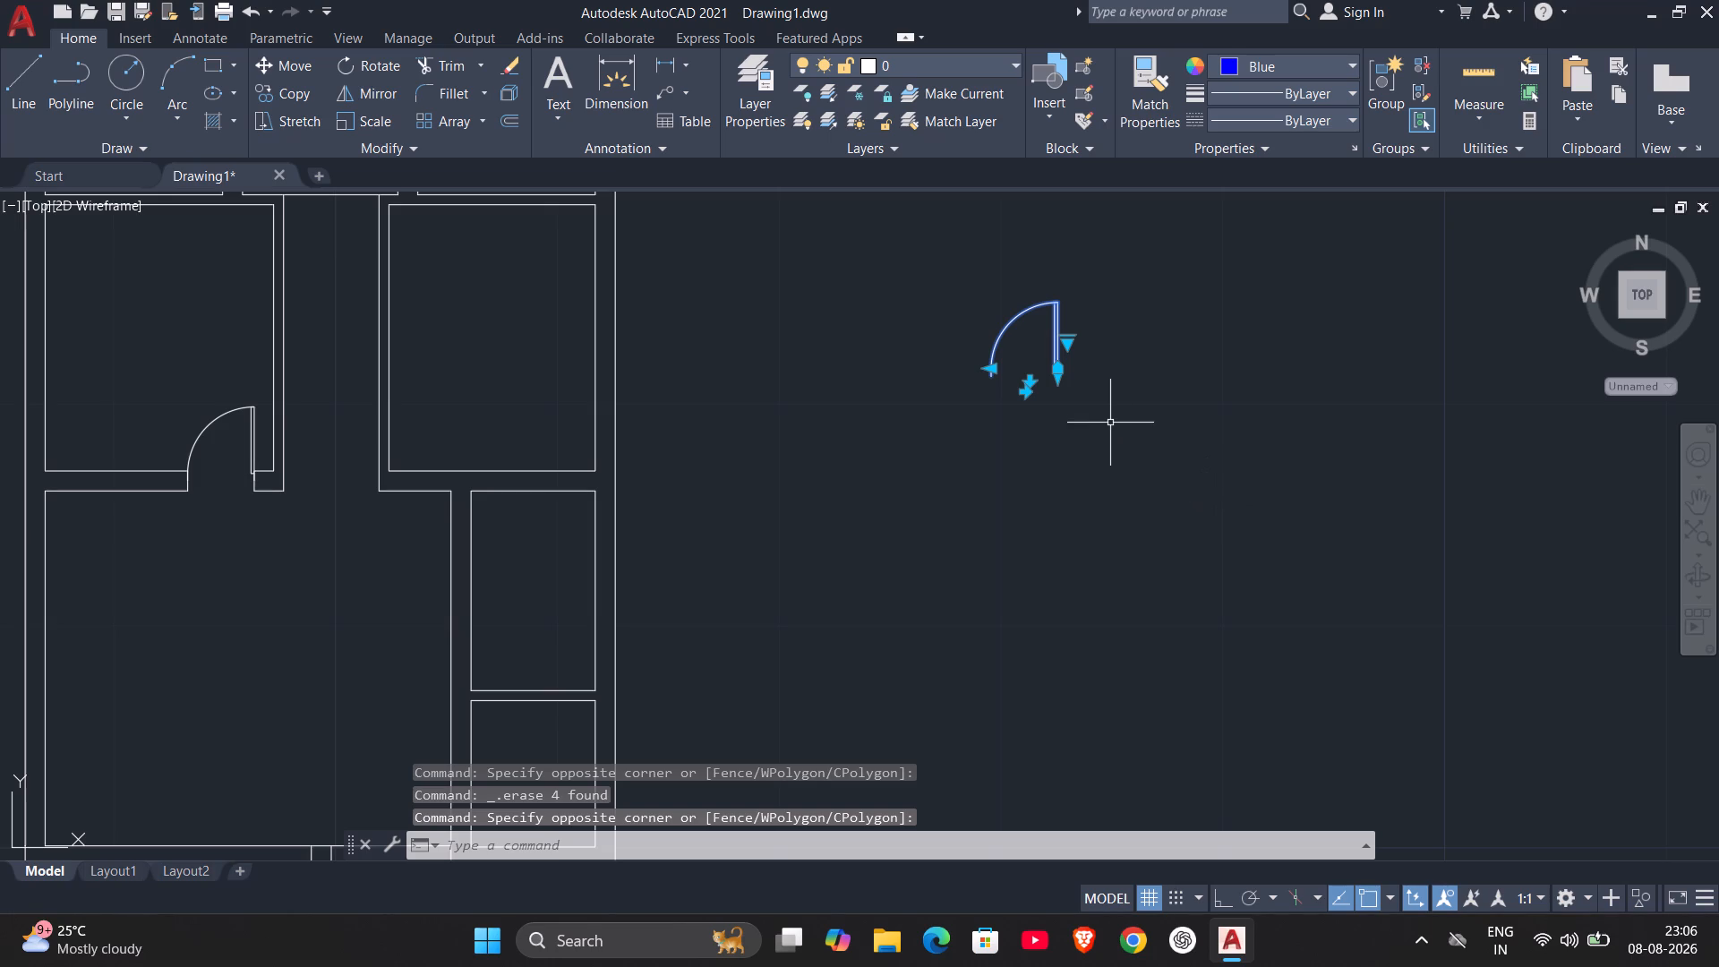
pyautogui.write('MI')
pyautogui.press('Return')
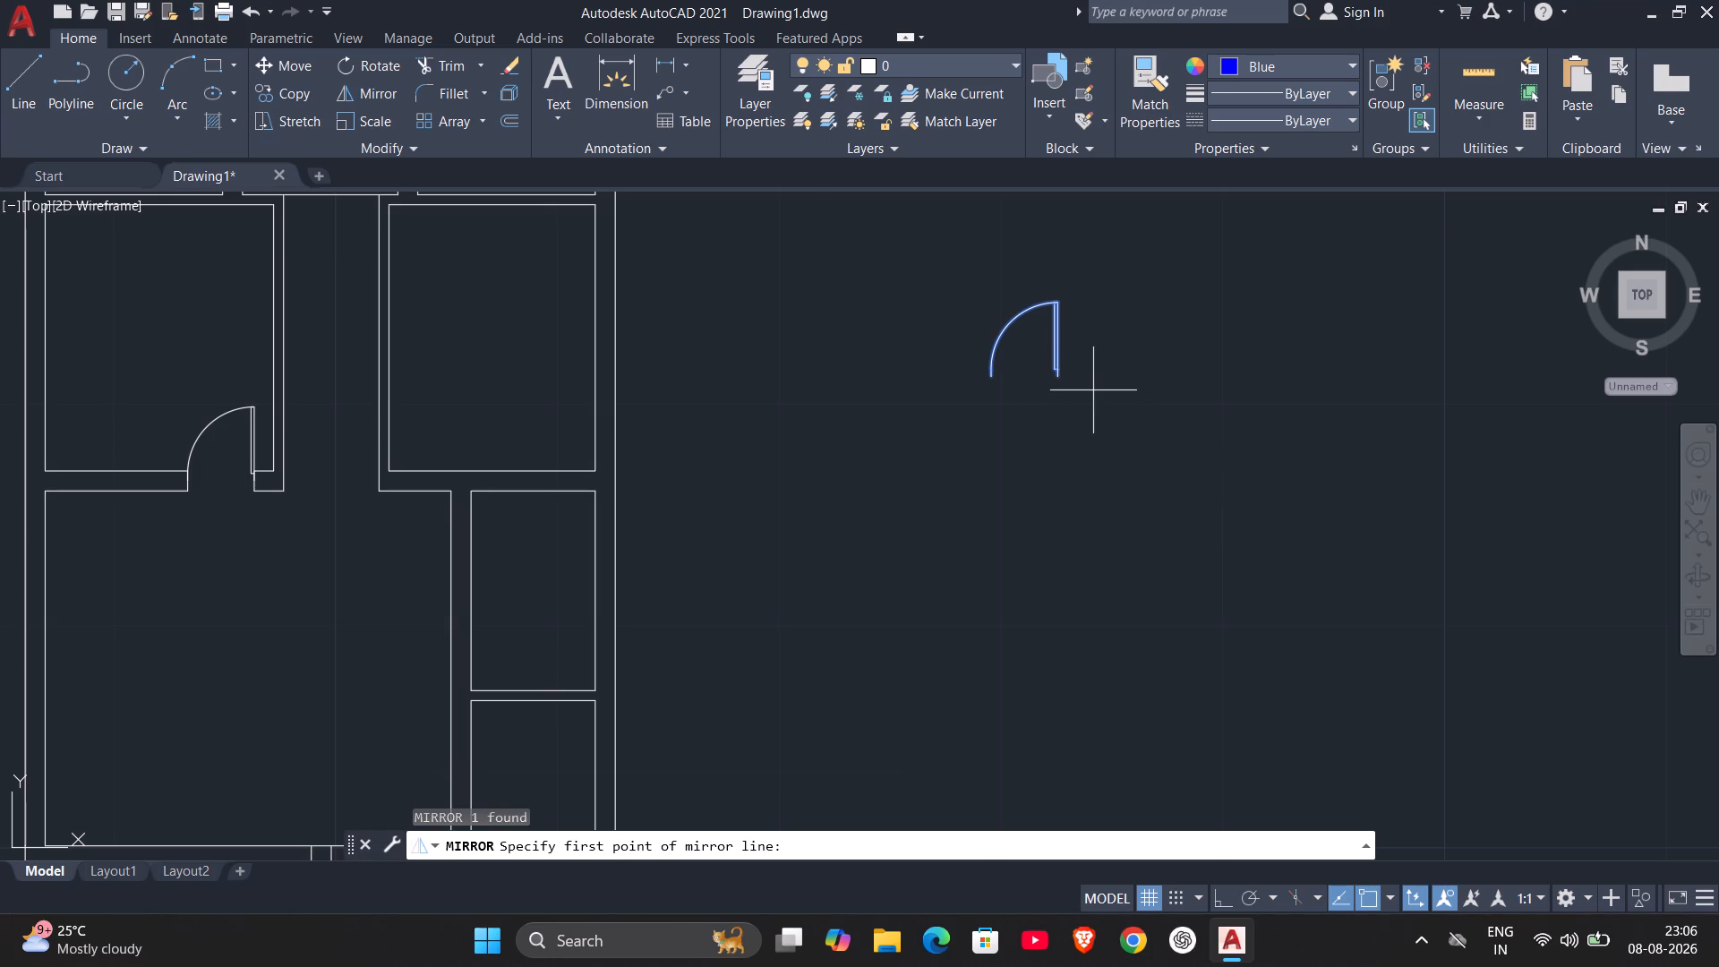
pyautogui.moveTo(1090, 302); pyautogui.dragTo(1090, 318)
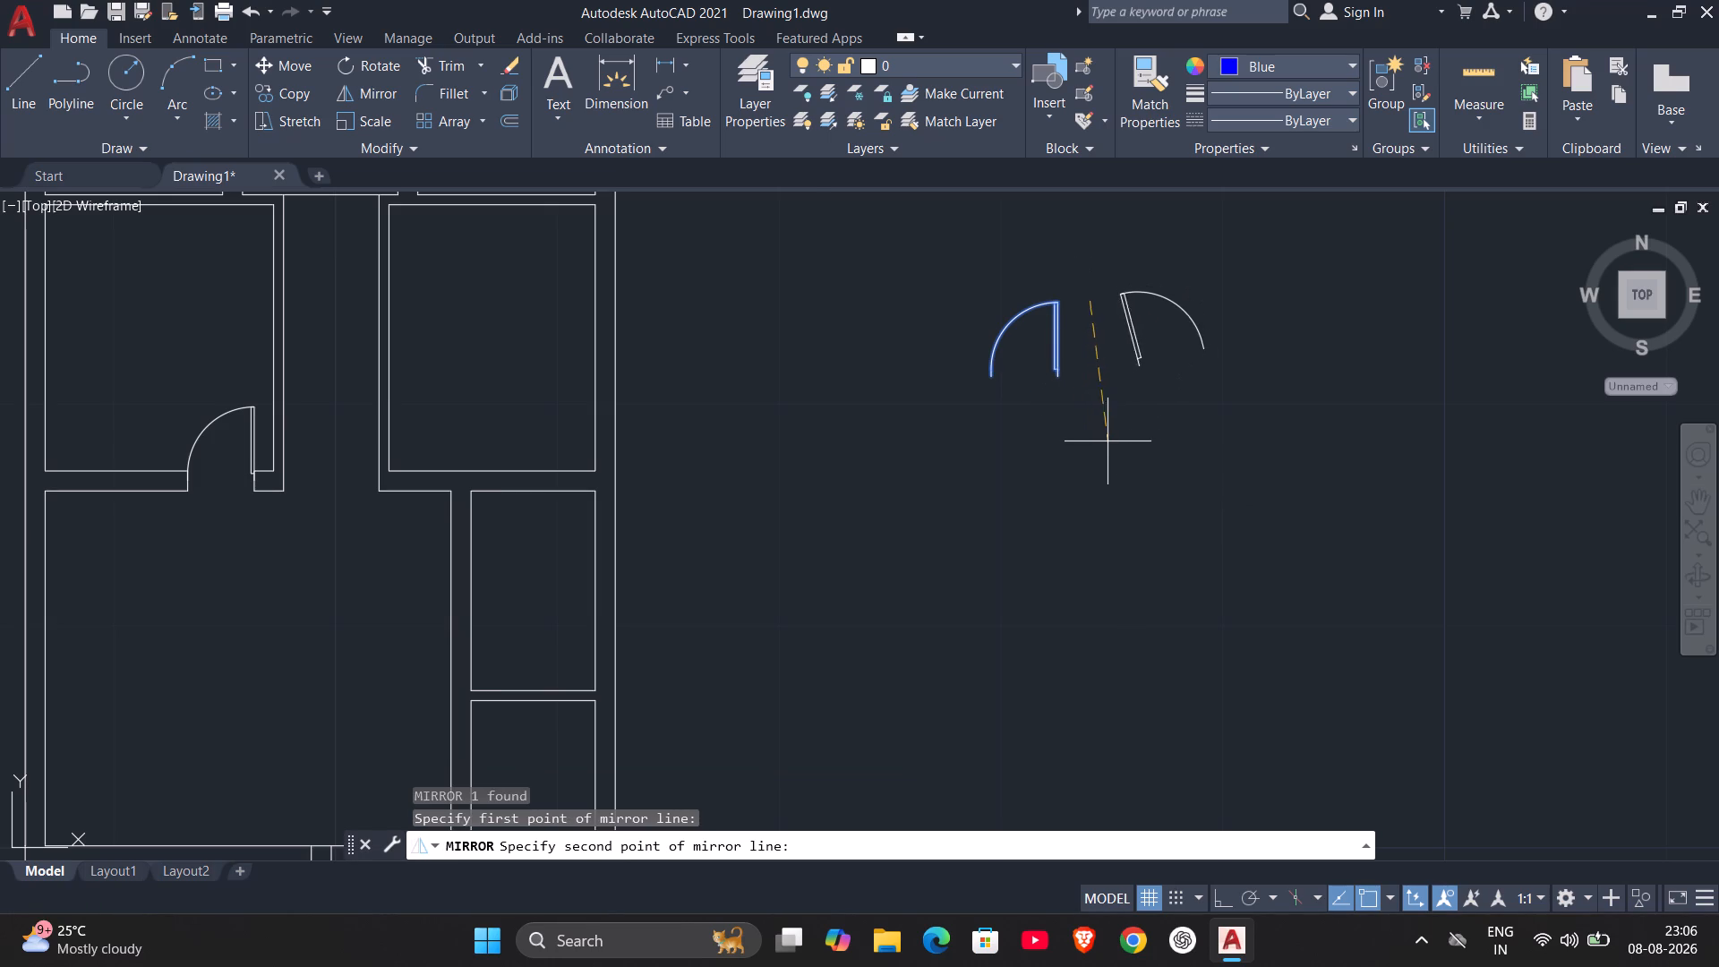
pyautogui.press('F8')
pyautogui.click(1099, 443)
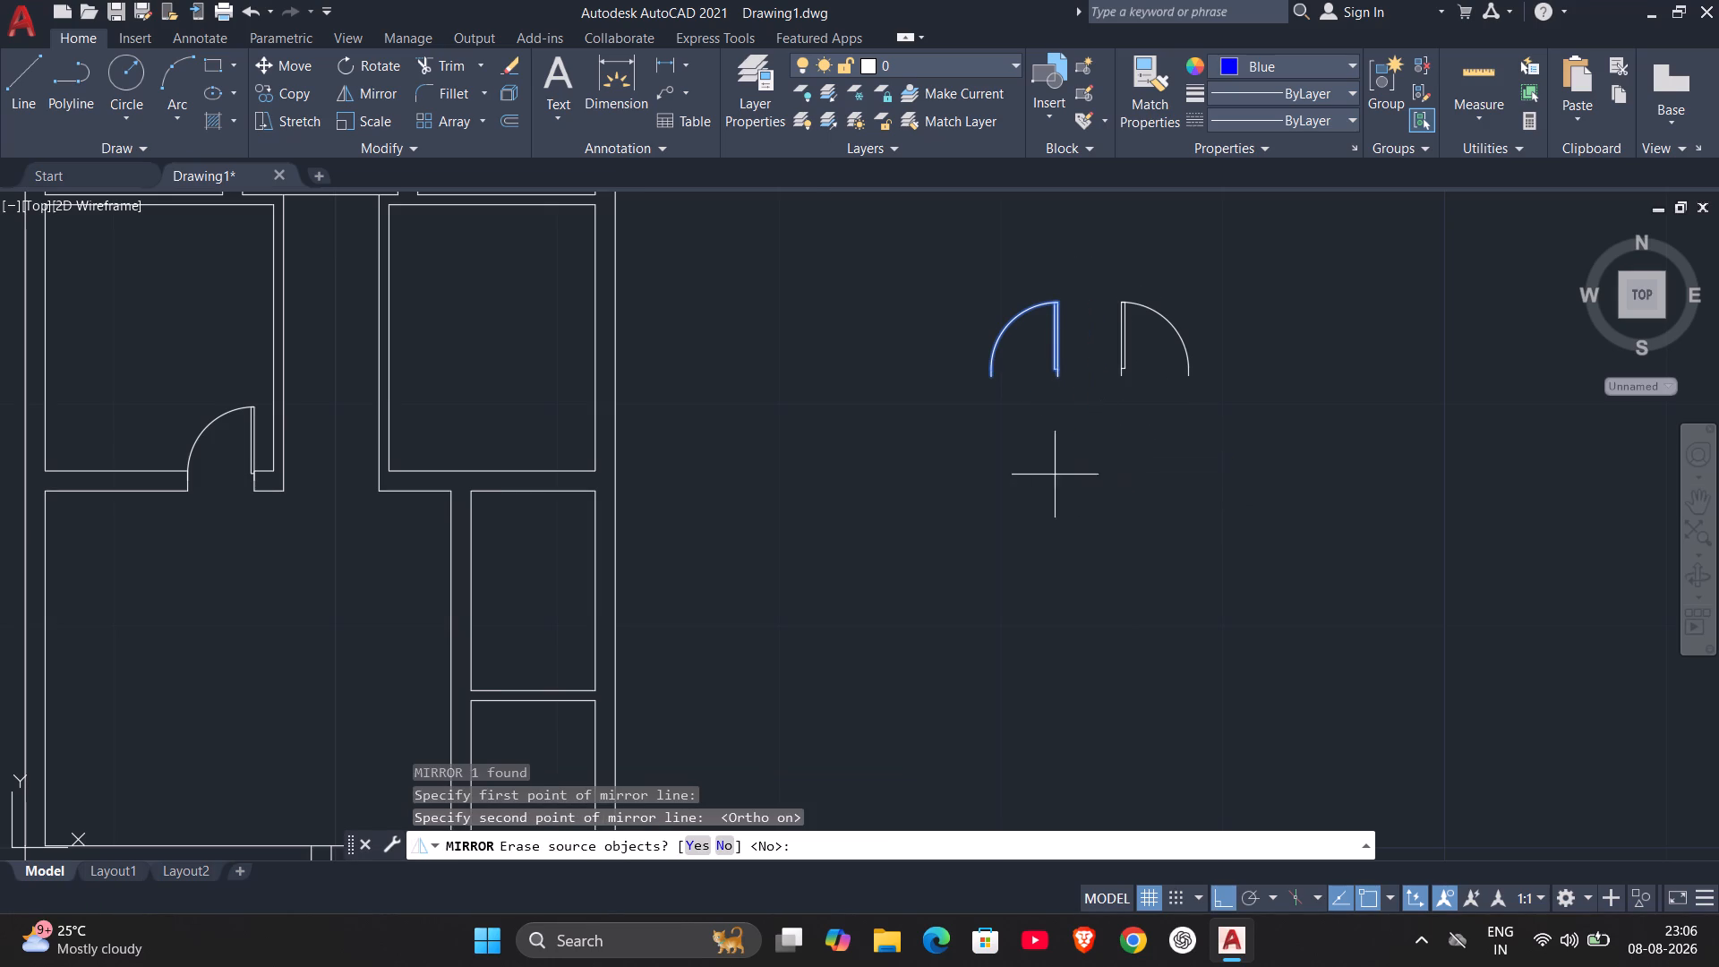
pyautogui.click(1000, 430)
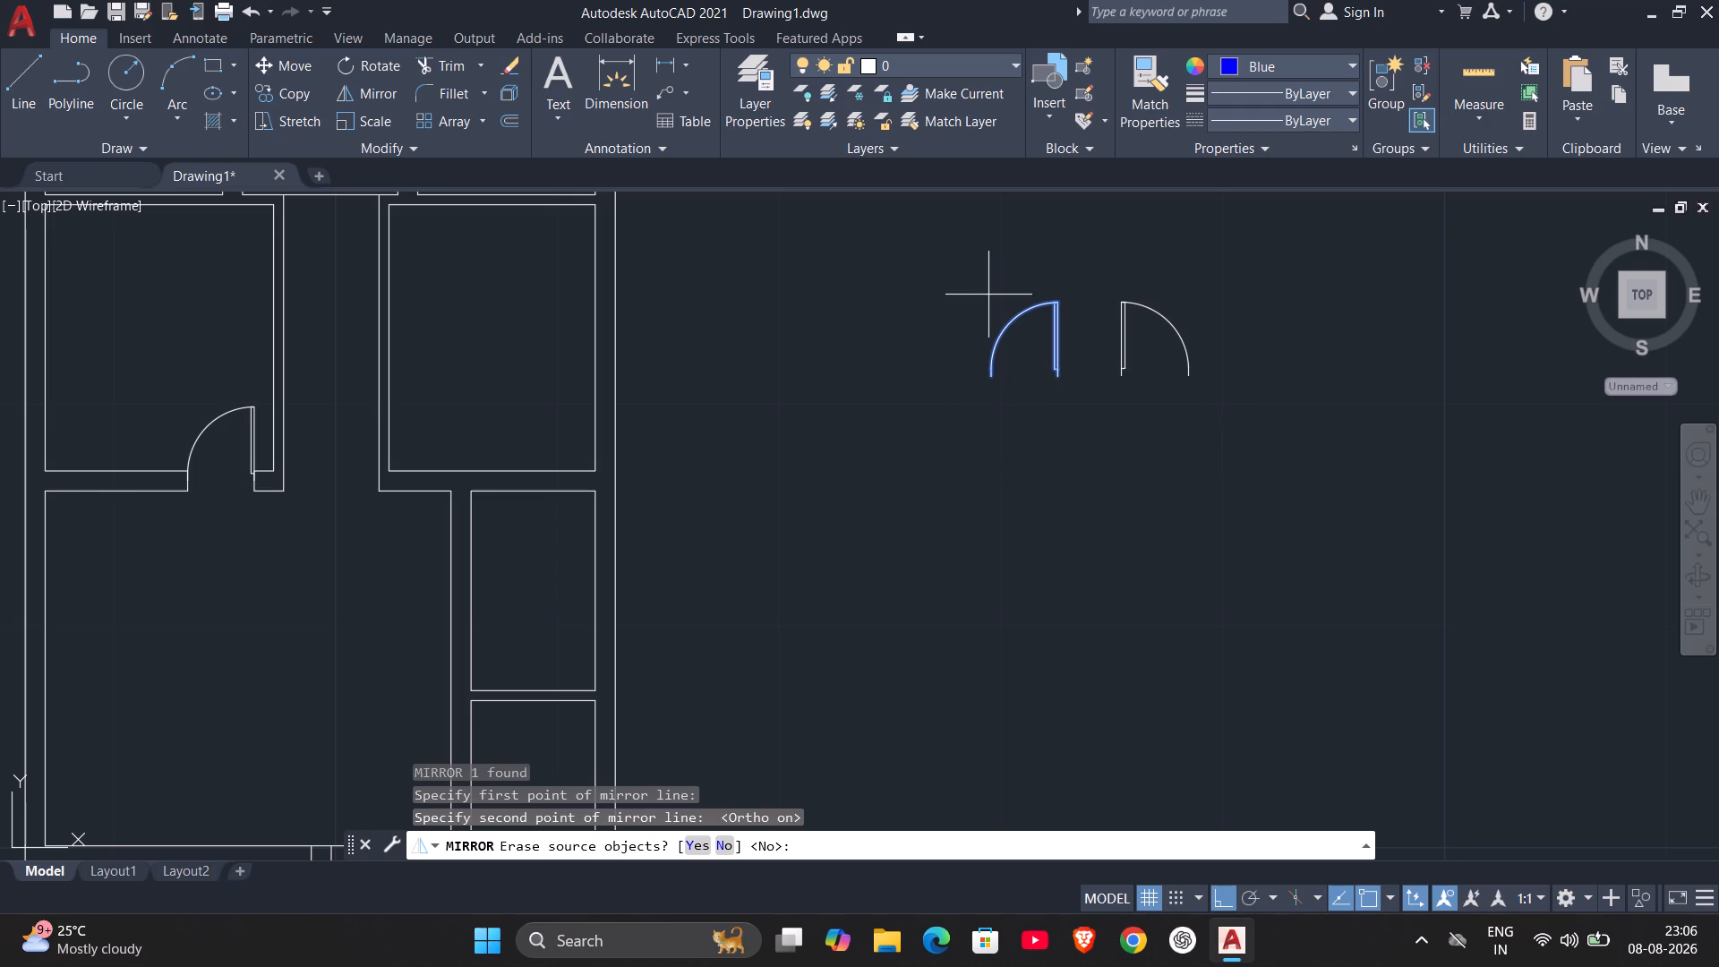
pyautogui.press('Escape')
# Mirror the loose door copy about a vertical line just beyond its leaf, keeping the original.
pyautogui.click(986, 289)
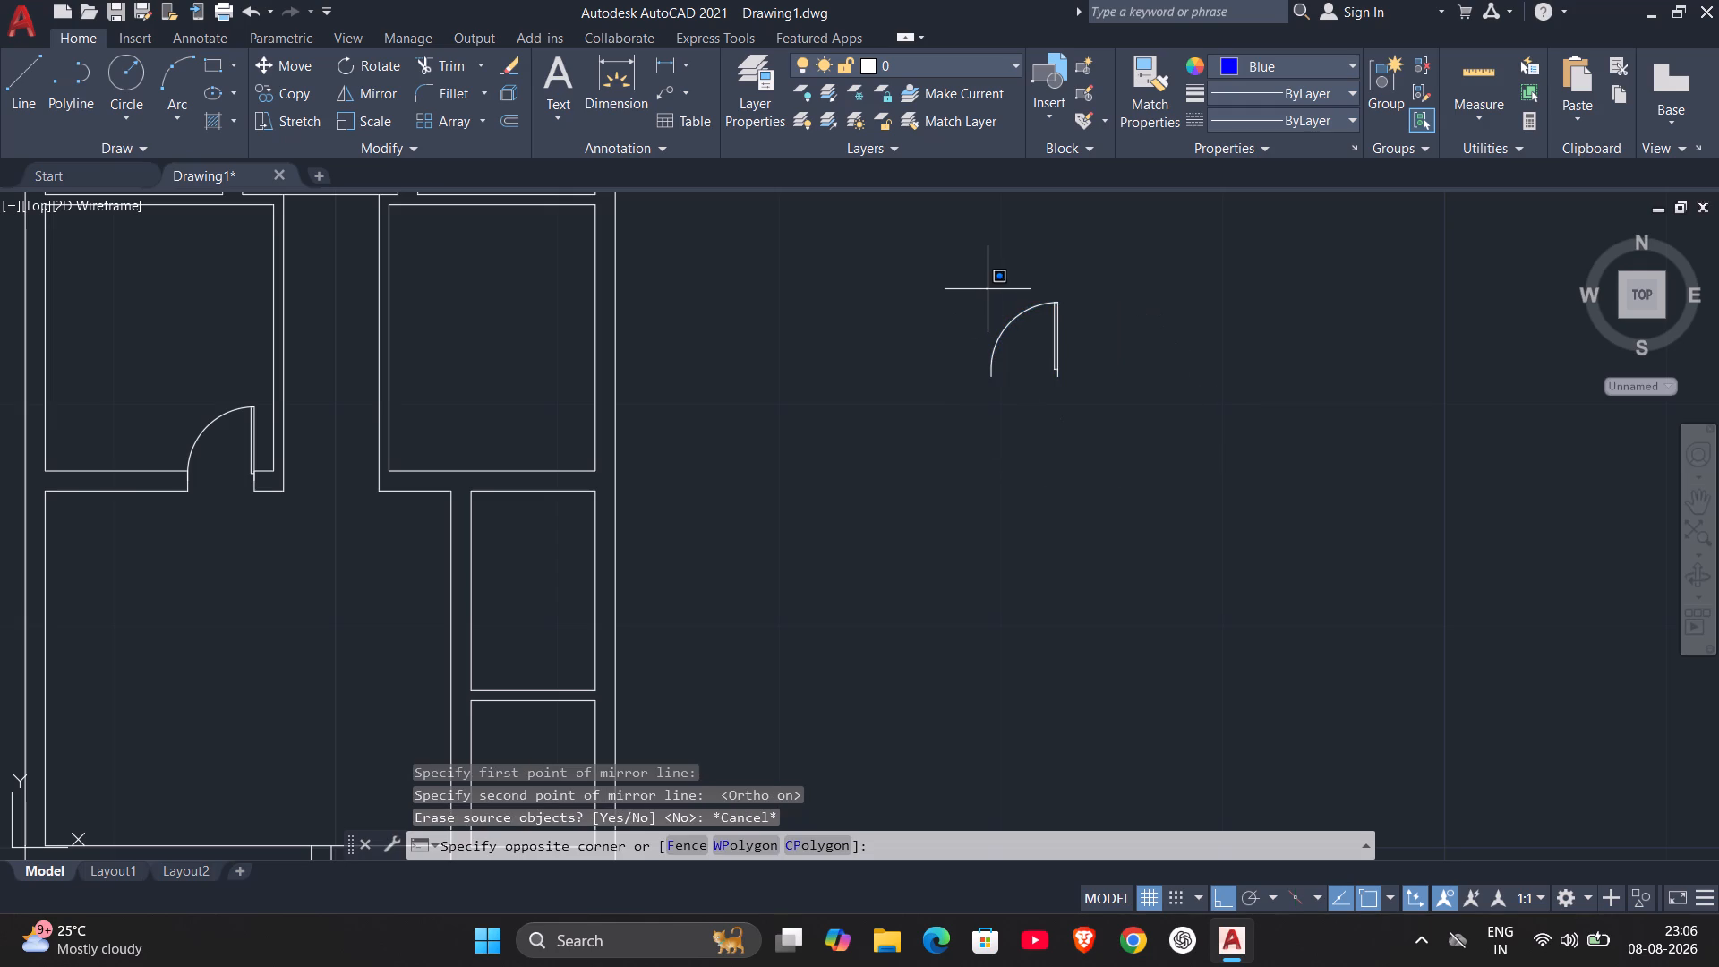
pyautogui.click(1154, 459)
pyautogui.write('MI')
pyautogui.press('Return')
pyautogui.moveTo(1108, 302); pyautogui.dragTo(1108, 331)
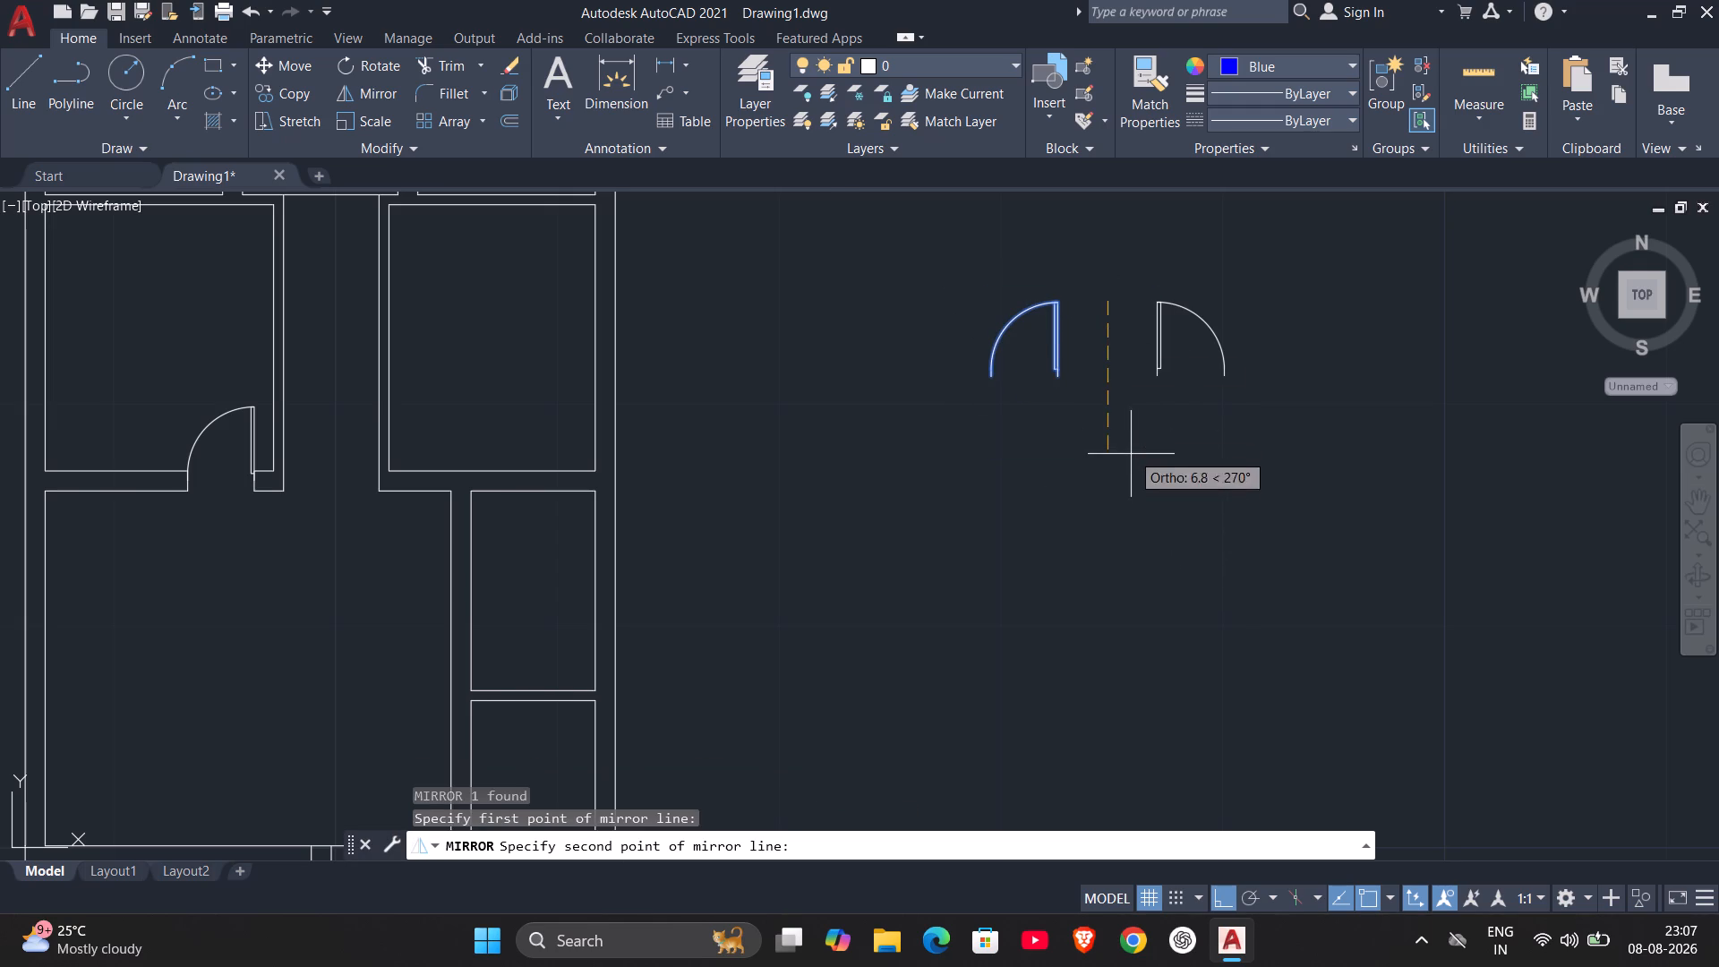
pyautogui.click(1131, 454)
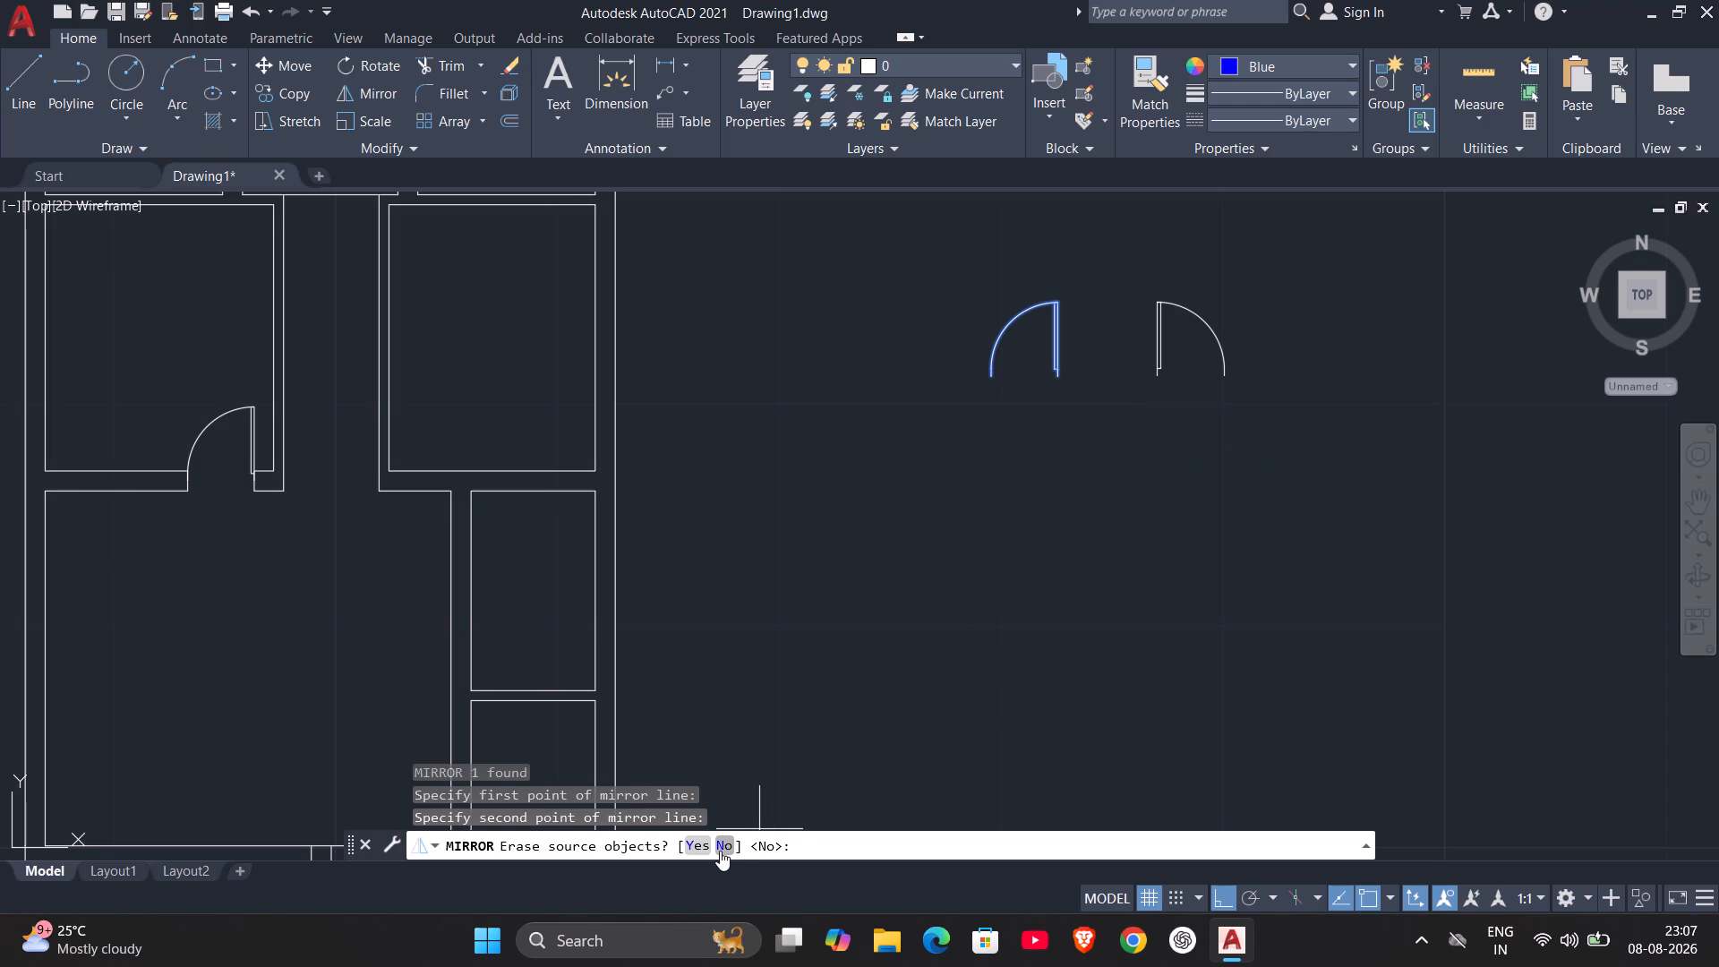
pyautogui.press('n')
pyautogui.press('Return')
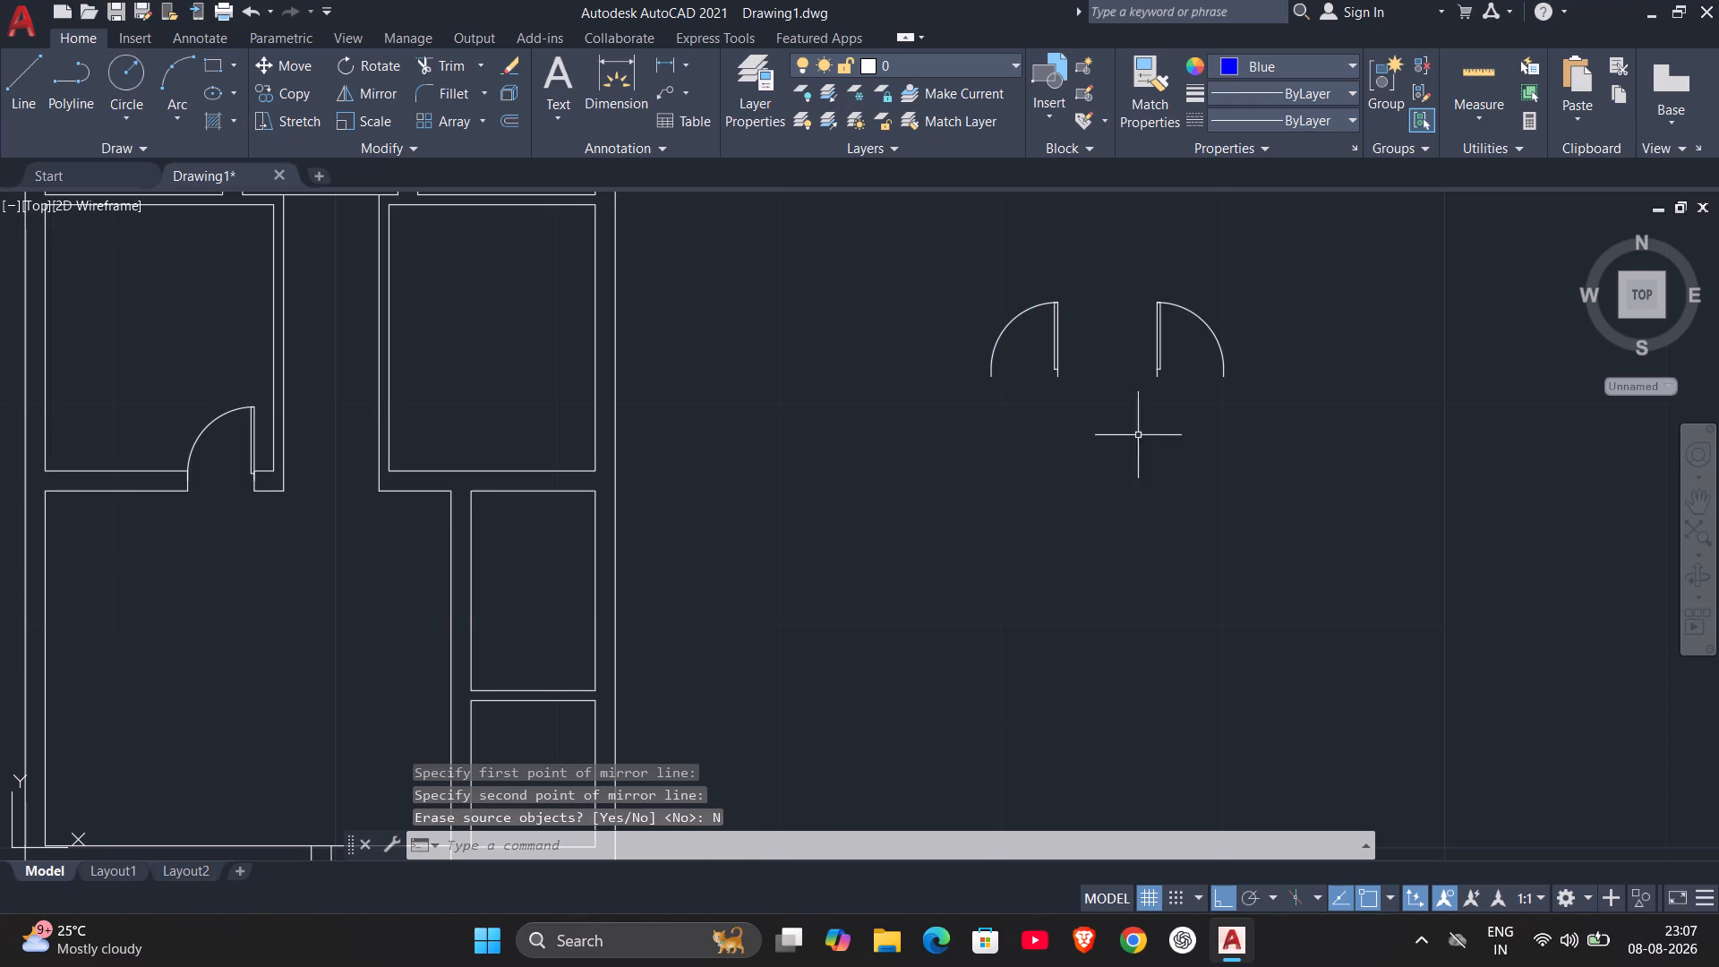
# Mirror both loose doors about a horizontal line just below them, keeping the originals, for a set of four orientations.
pyautogui.moveTo(868, 258); pyautogui.dragTo(941, 294)
pyautogui.click(1301, 563)
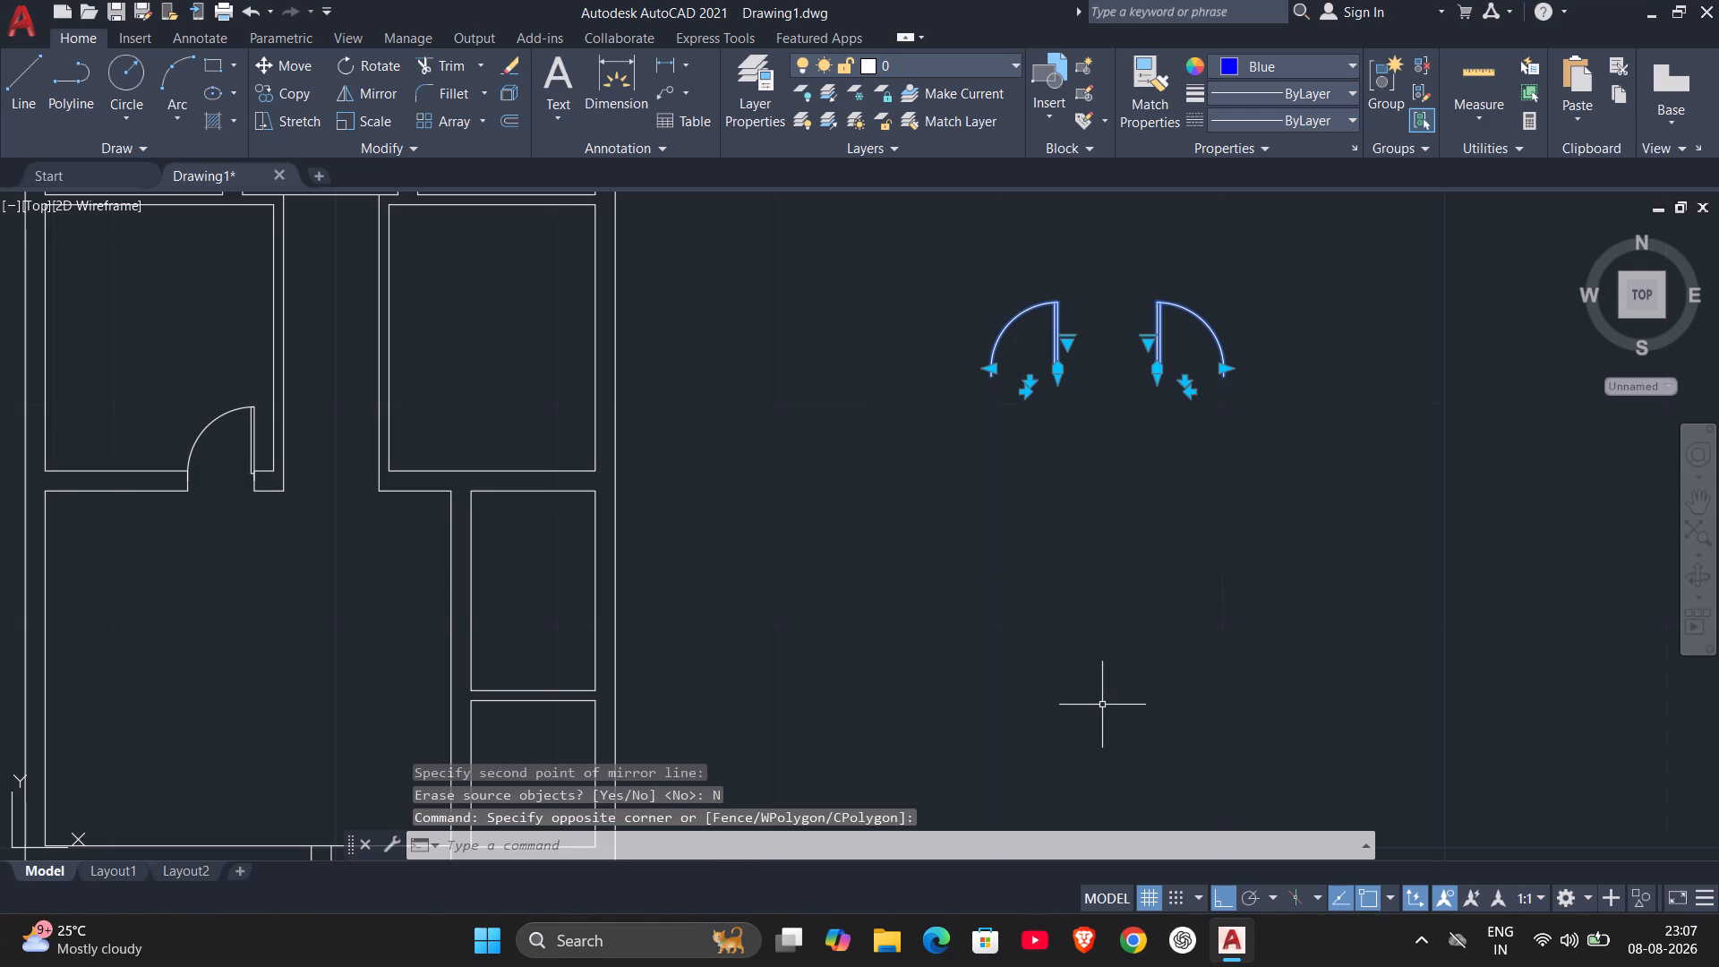
pyautogui.write('MI')
pyautogui.press('Return')
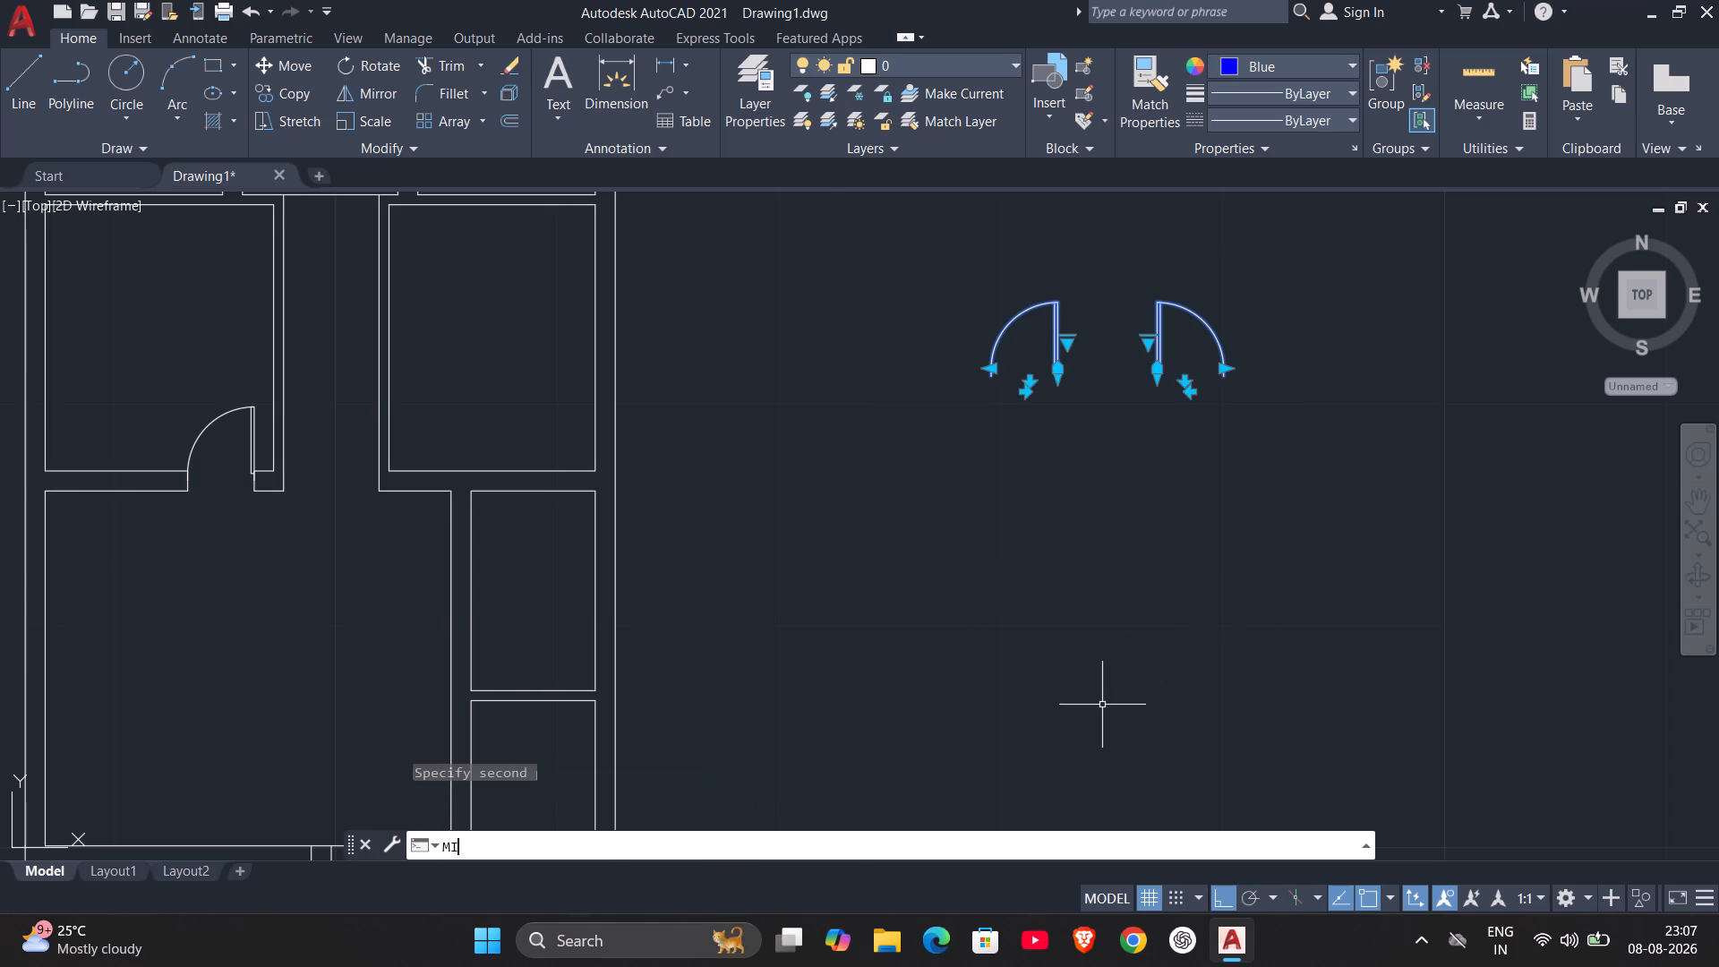
pyautogui.click(975, 423)
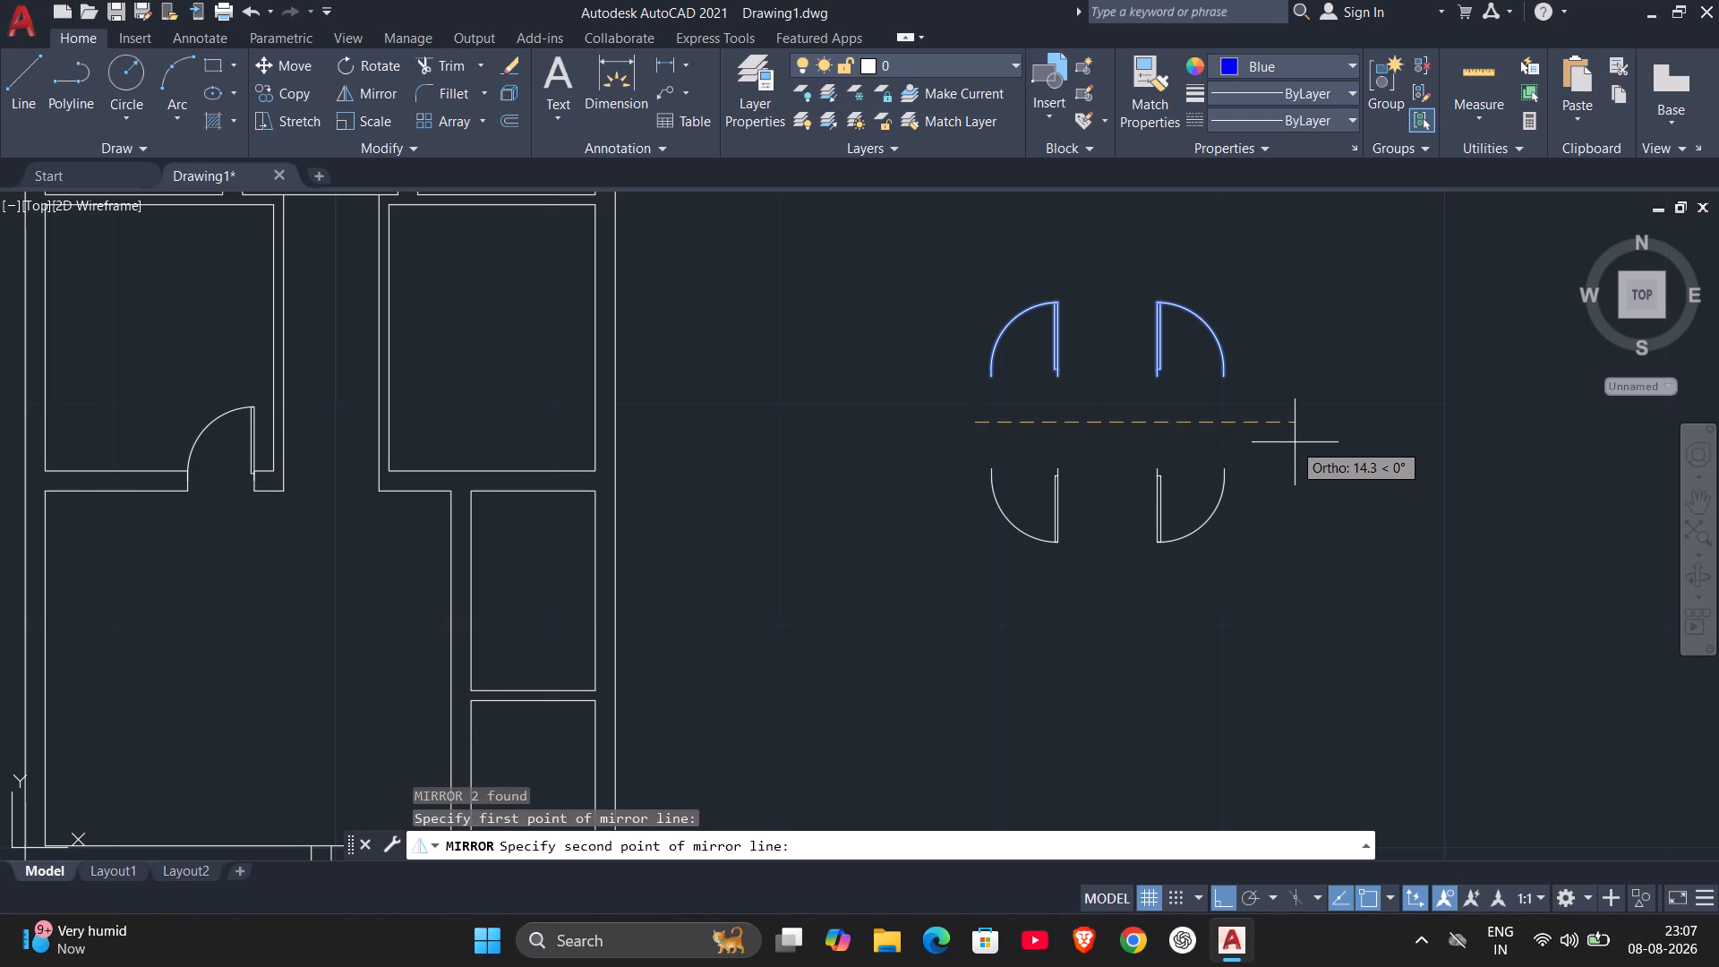
pyautogui.click(1295, 442)
pyautogui.press('n')
pyautogui.press('Return')
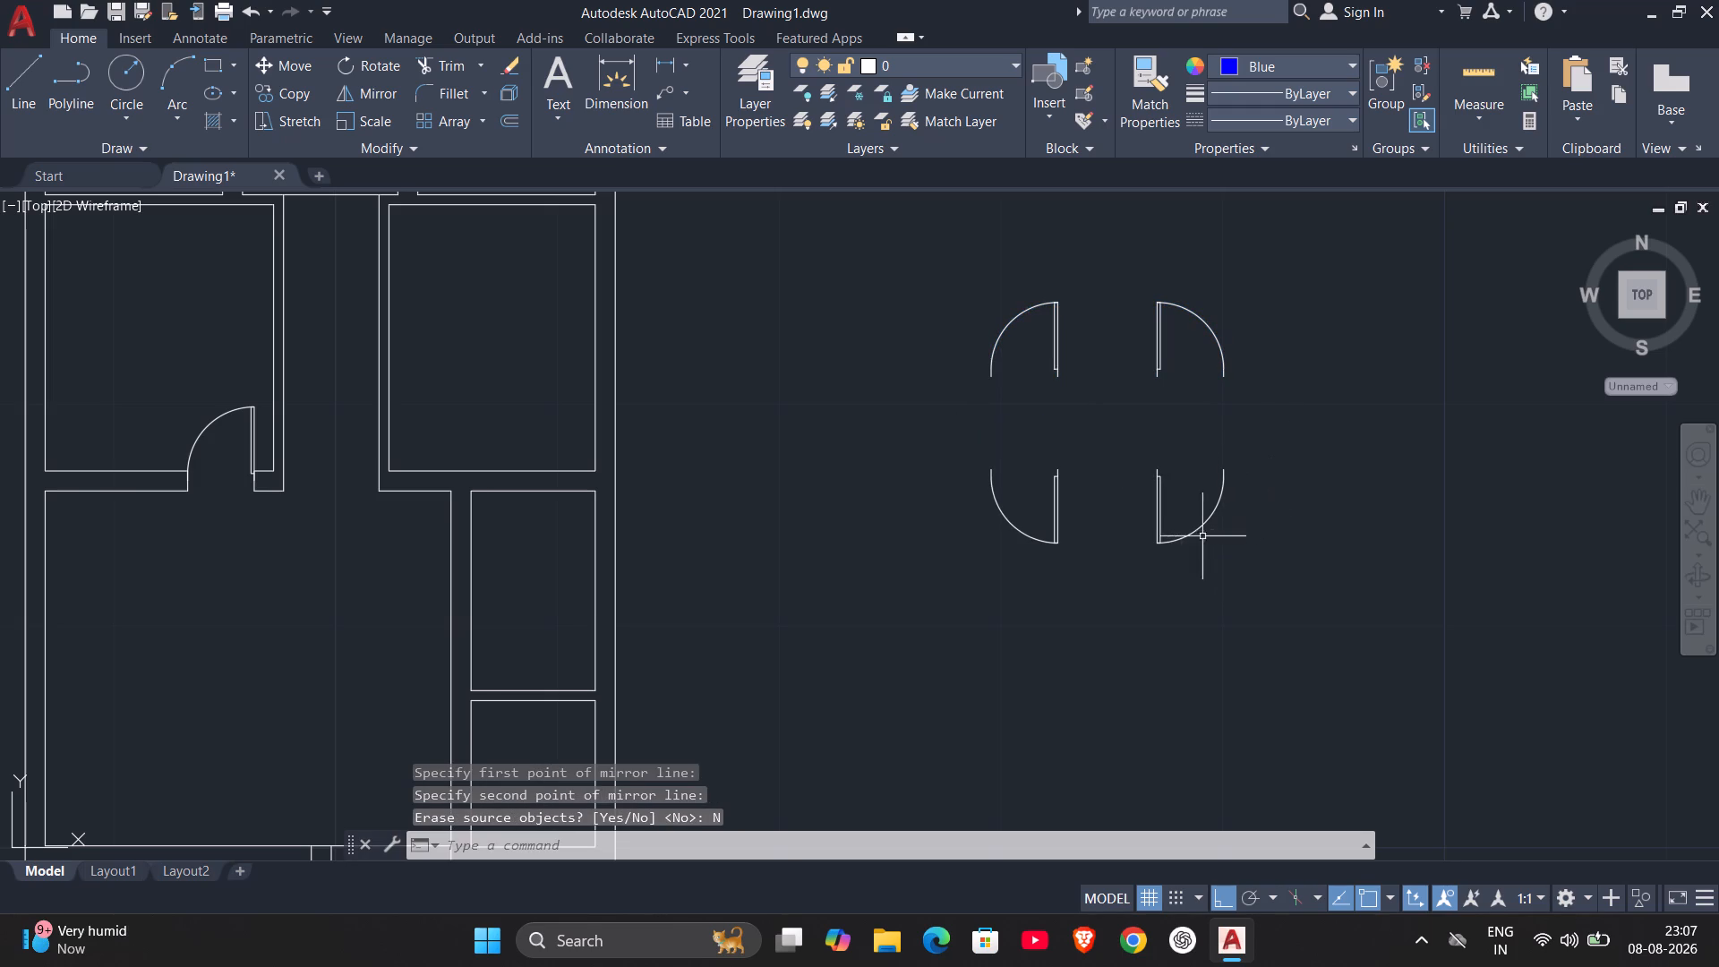
# Draw a vertical jamb line across the wall below the small lower east room, near the room's east corner.
pyautogui.scroll(-1, 1176, 419)
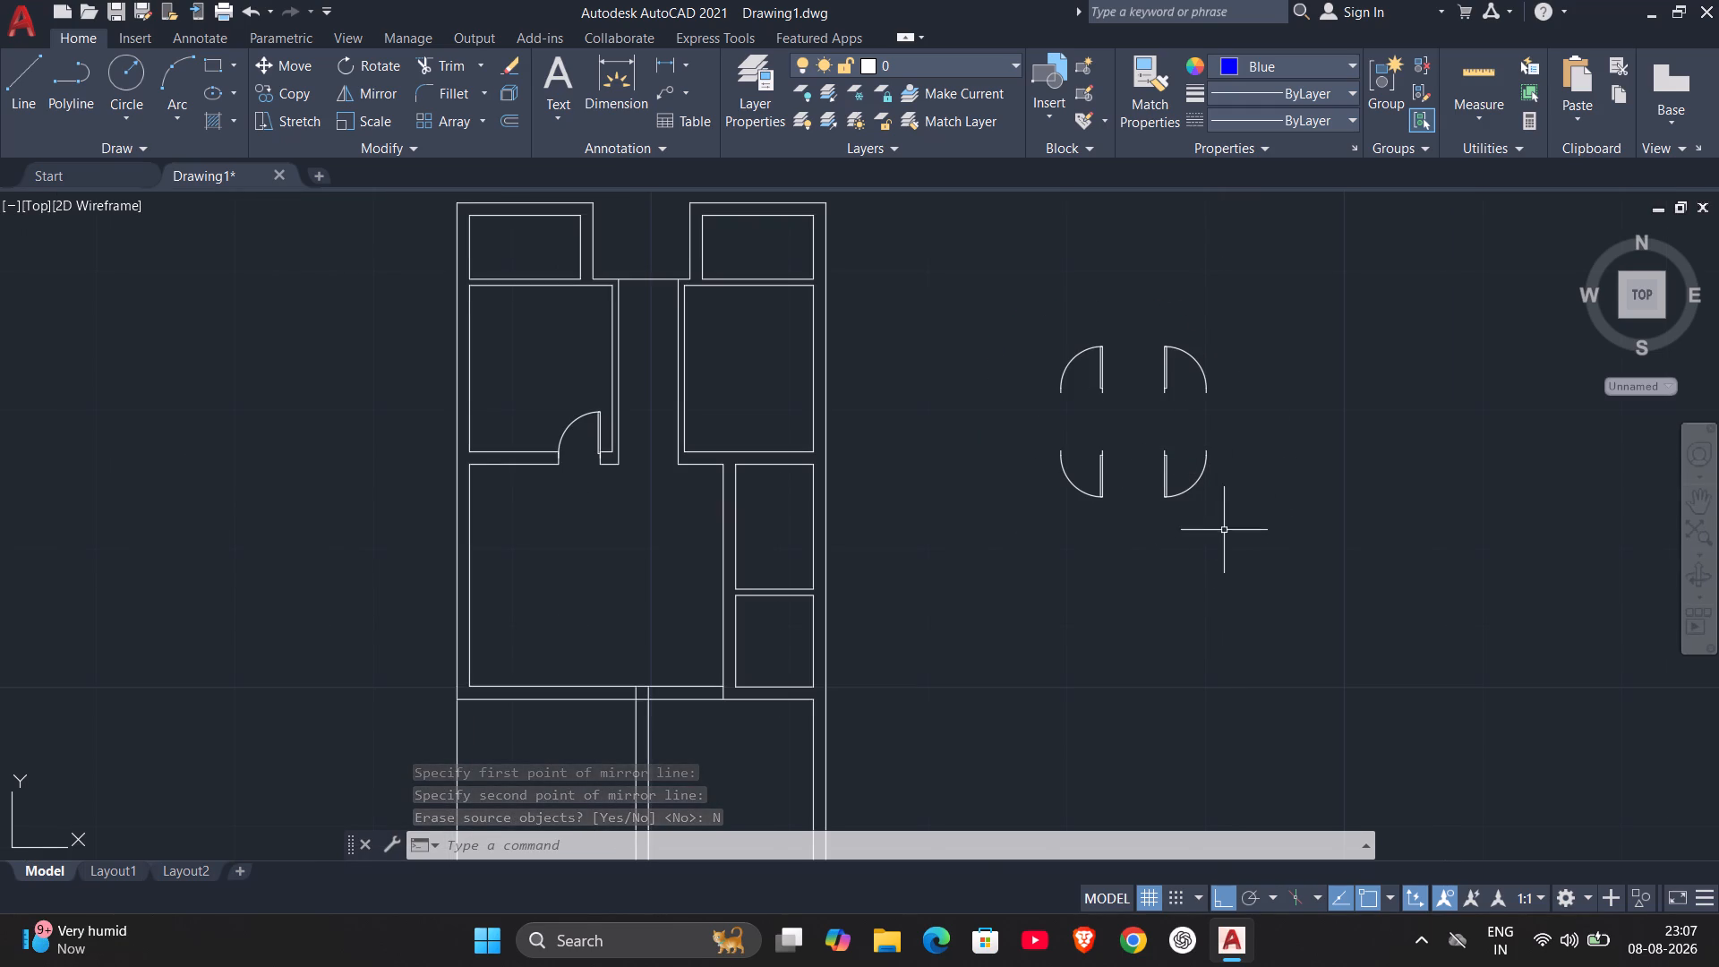
pyautogui.scroll(1, 1249, 551)
pyautogui.moveTo(1271, 537); pyautogui.dragTo(1524, 415, button='middle')
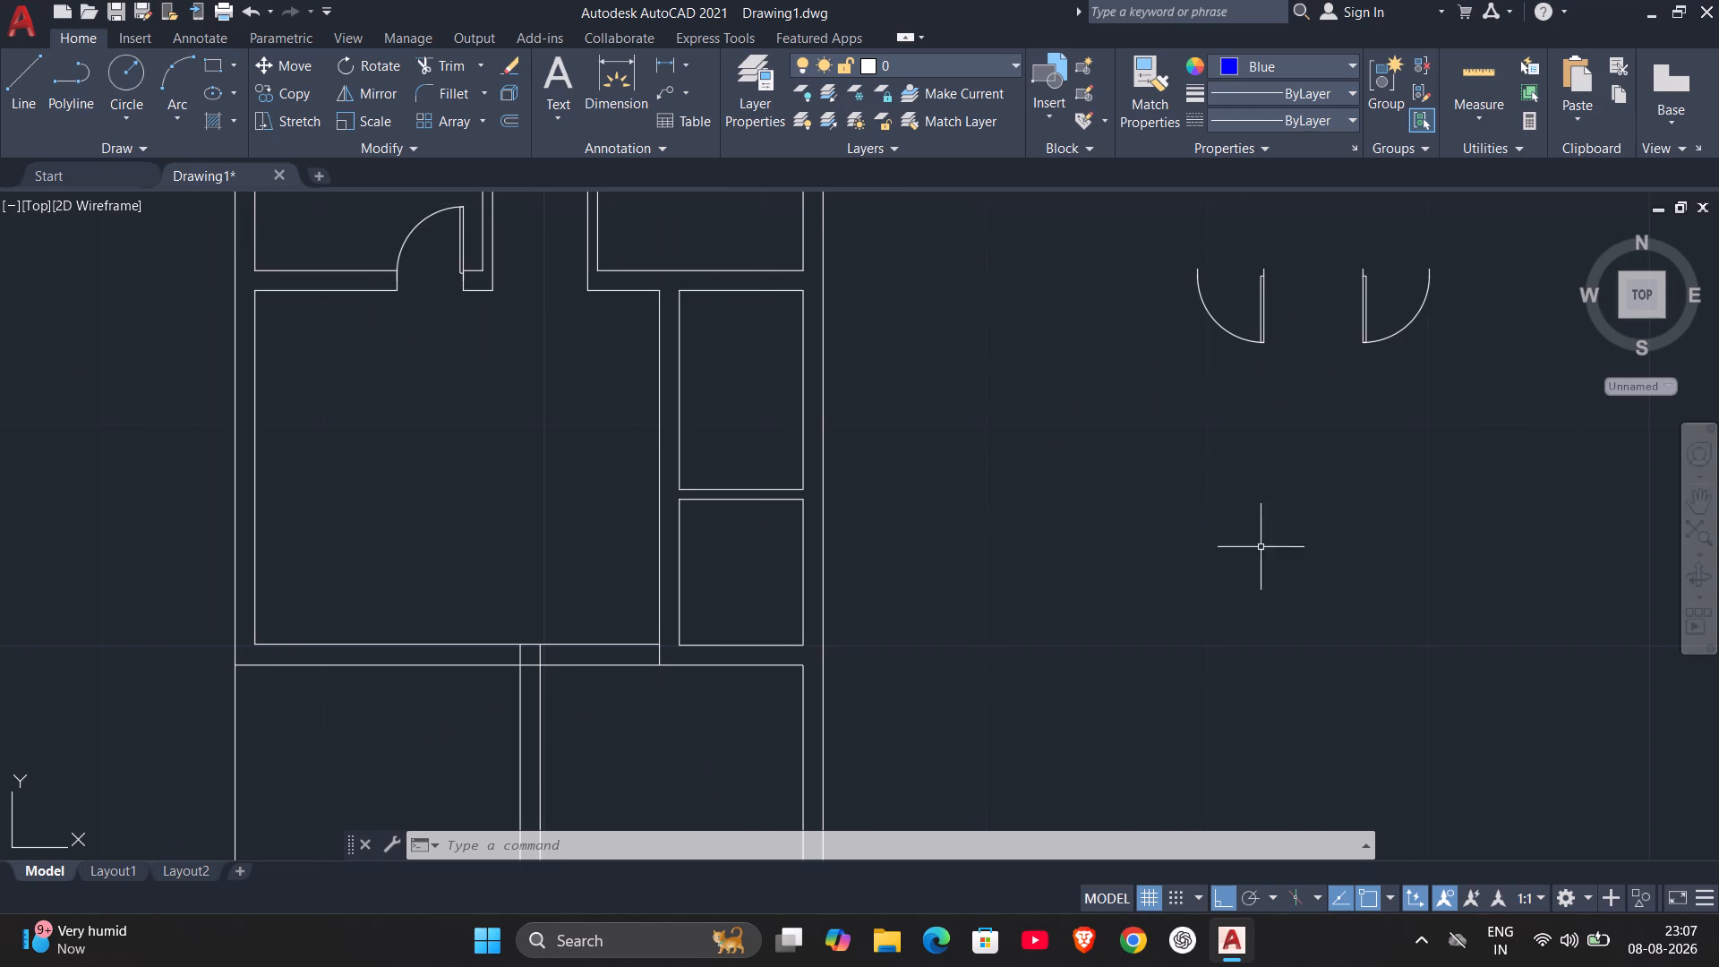
pyautogui.moveTo(1005, 635); pyautogui.dragTo(1391, 527, button='middle')
pyautogui.scroll(2, 1166, 529)
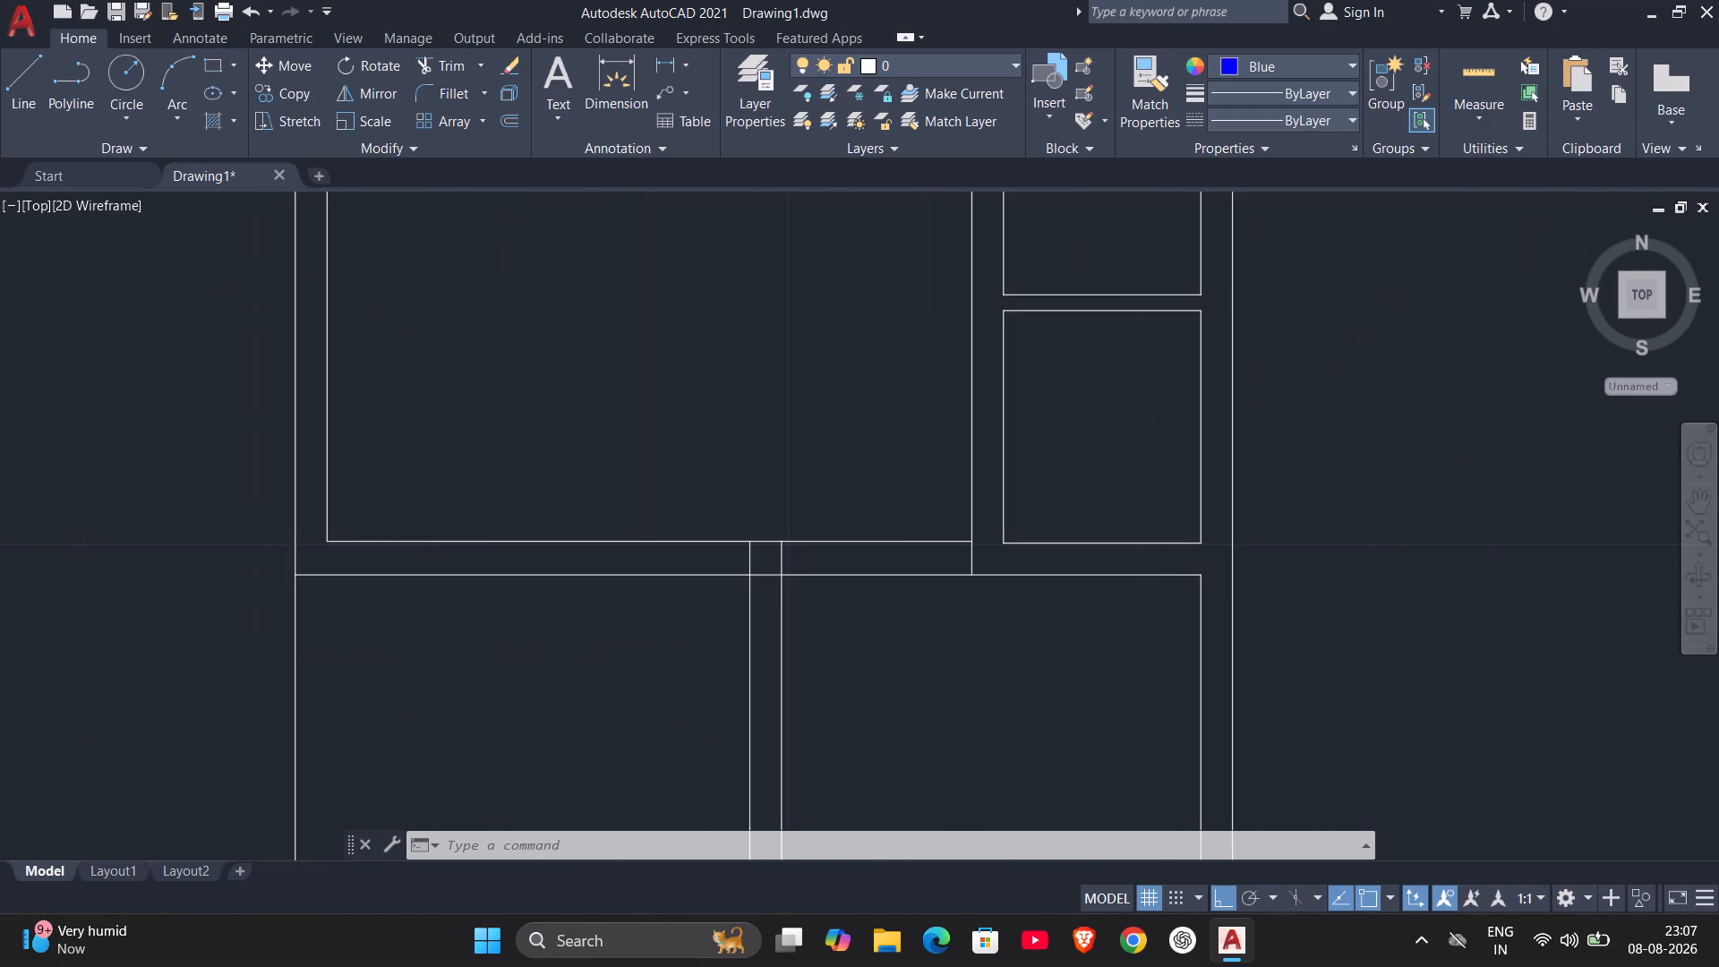
pyautogui.scroll(1, 1166, 547)
pyautogui.press('l')
pyautogui.press('Return')
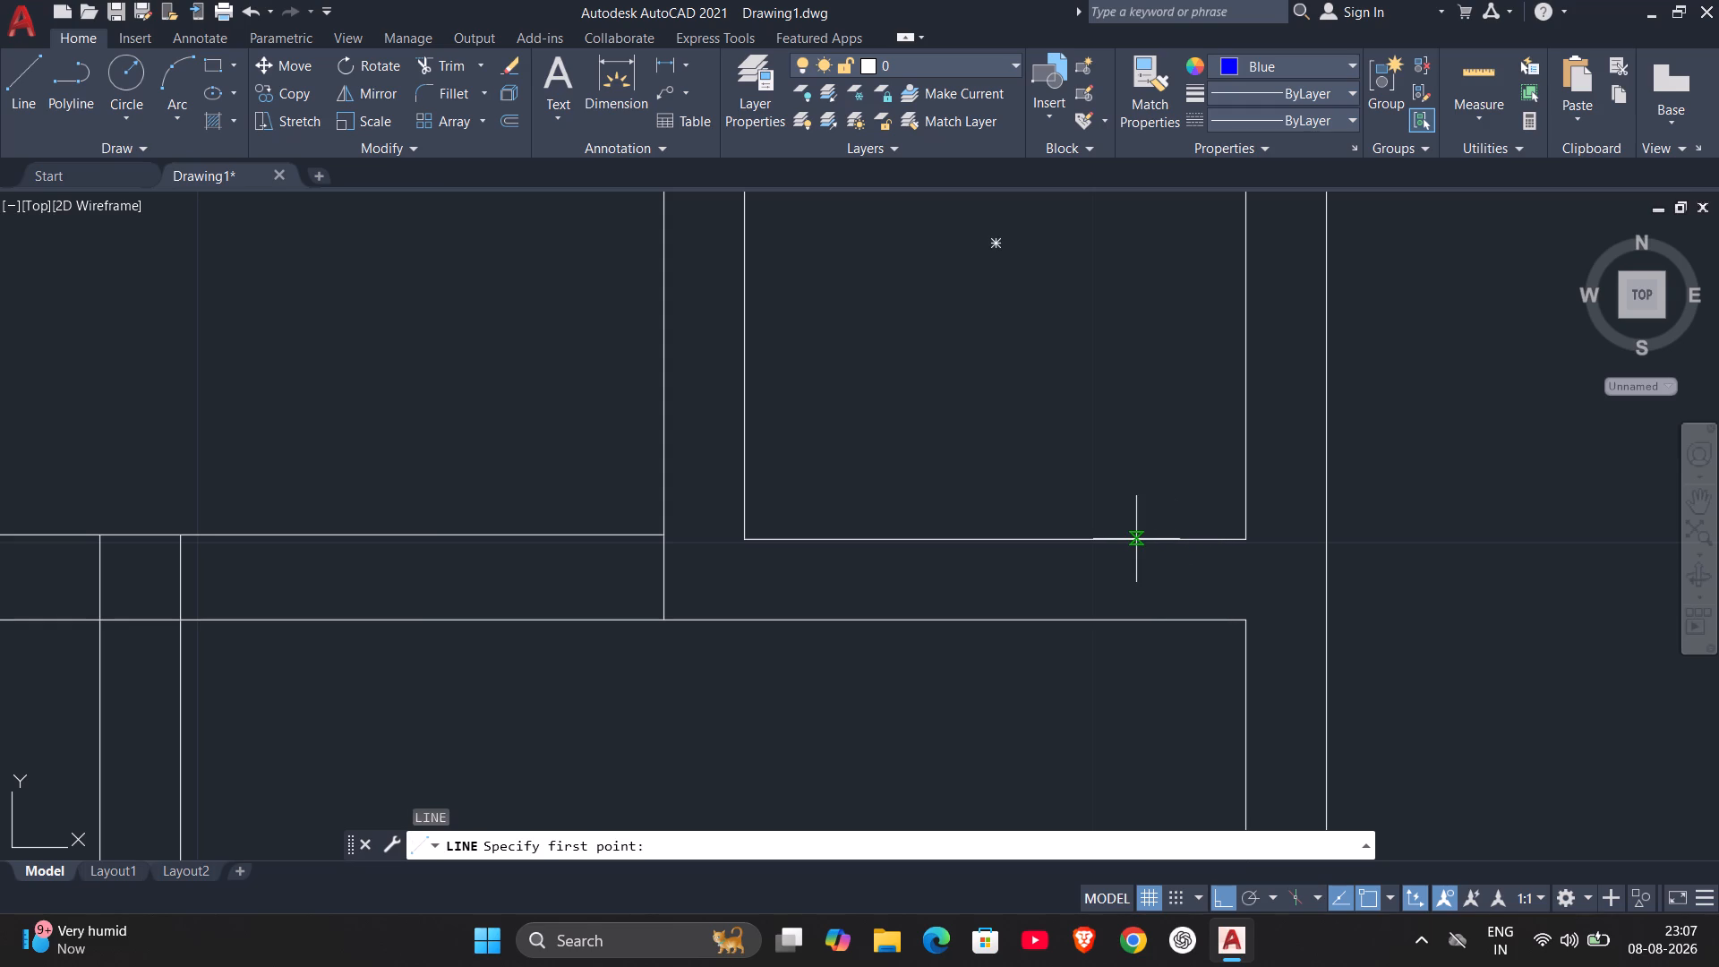
pyautogui.scroll(2, 1153, 542)
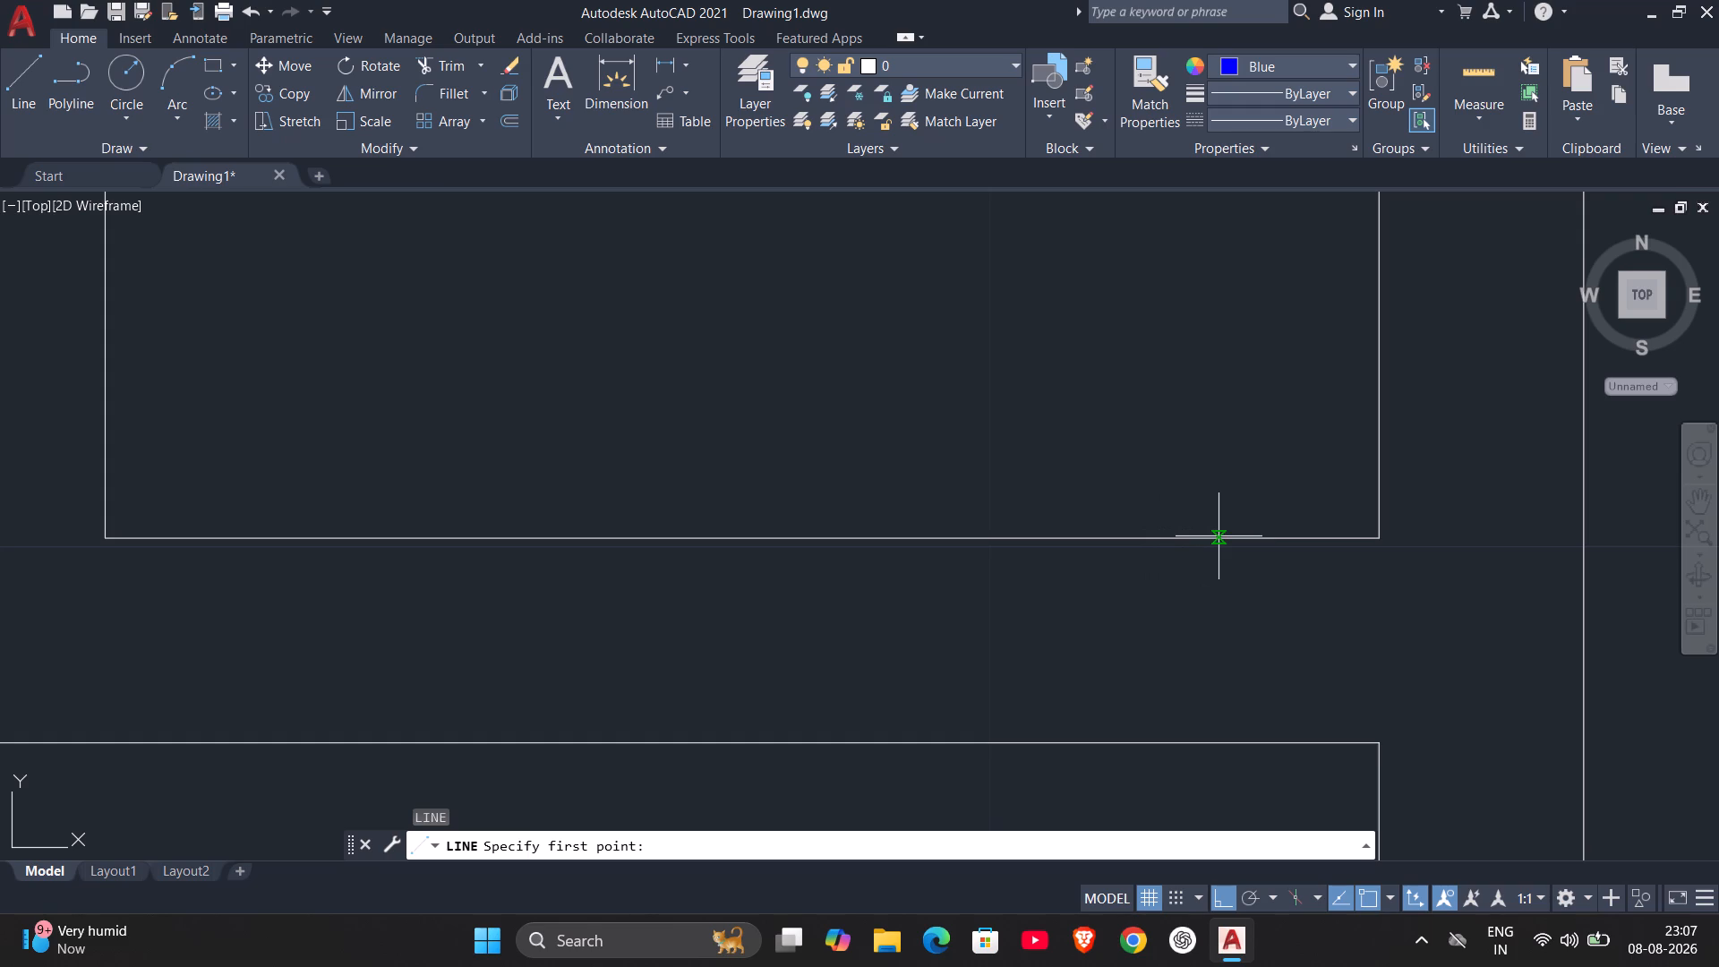
pyautogui.click(1219, 539)
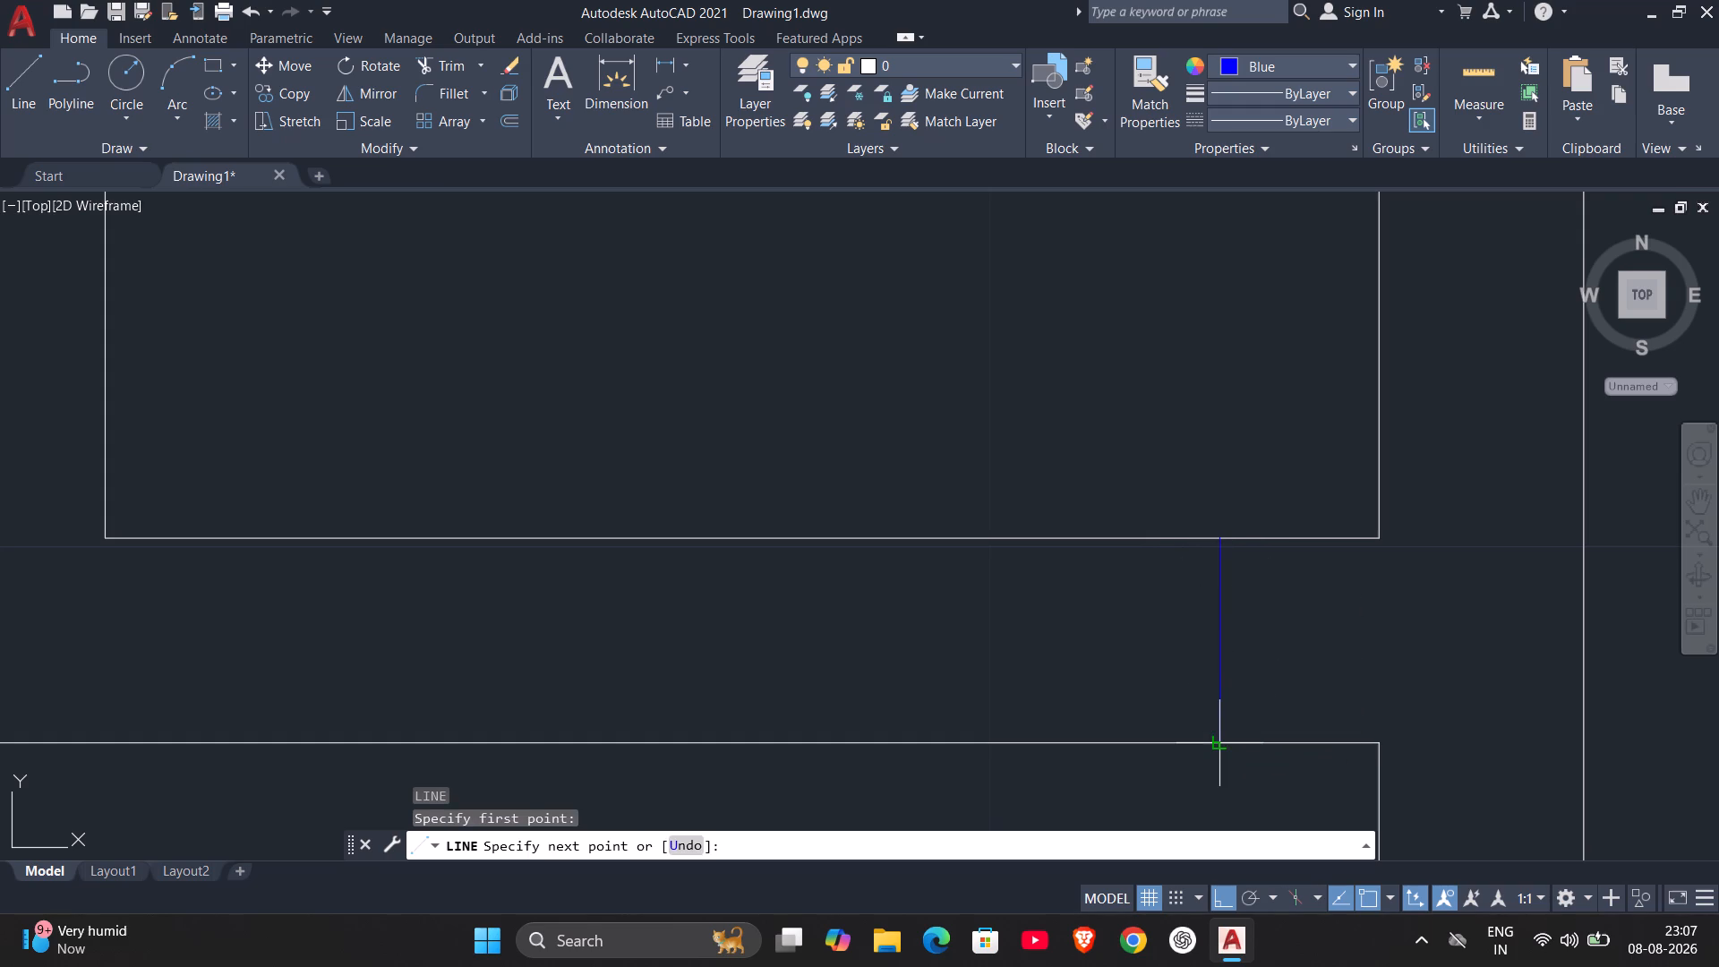
pyautogui.click(1223, 740)
pyautogui.press('Escape')
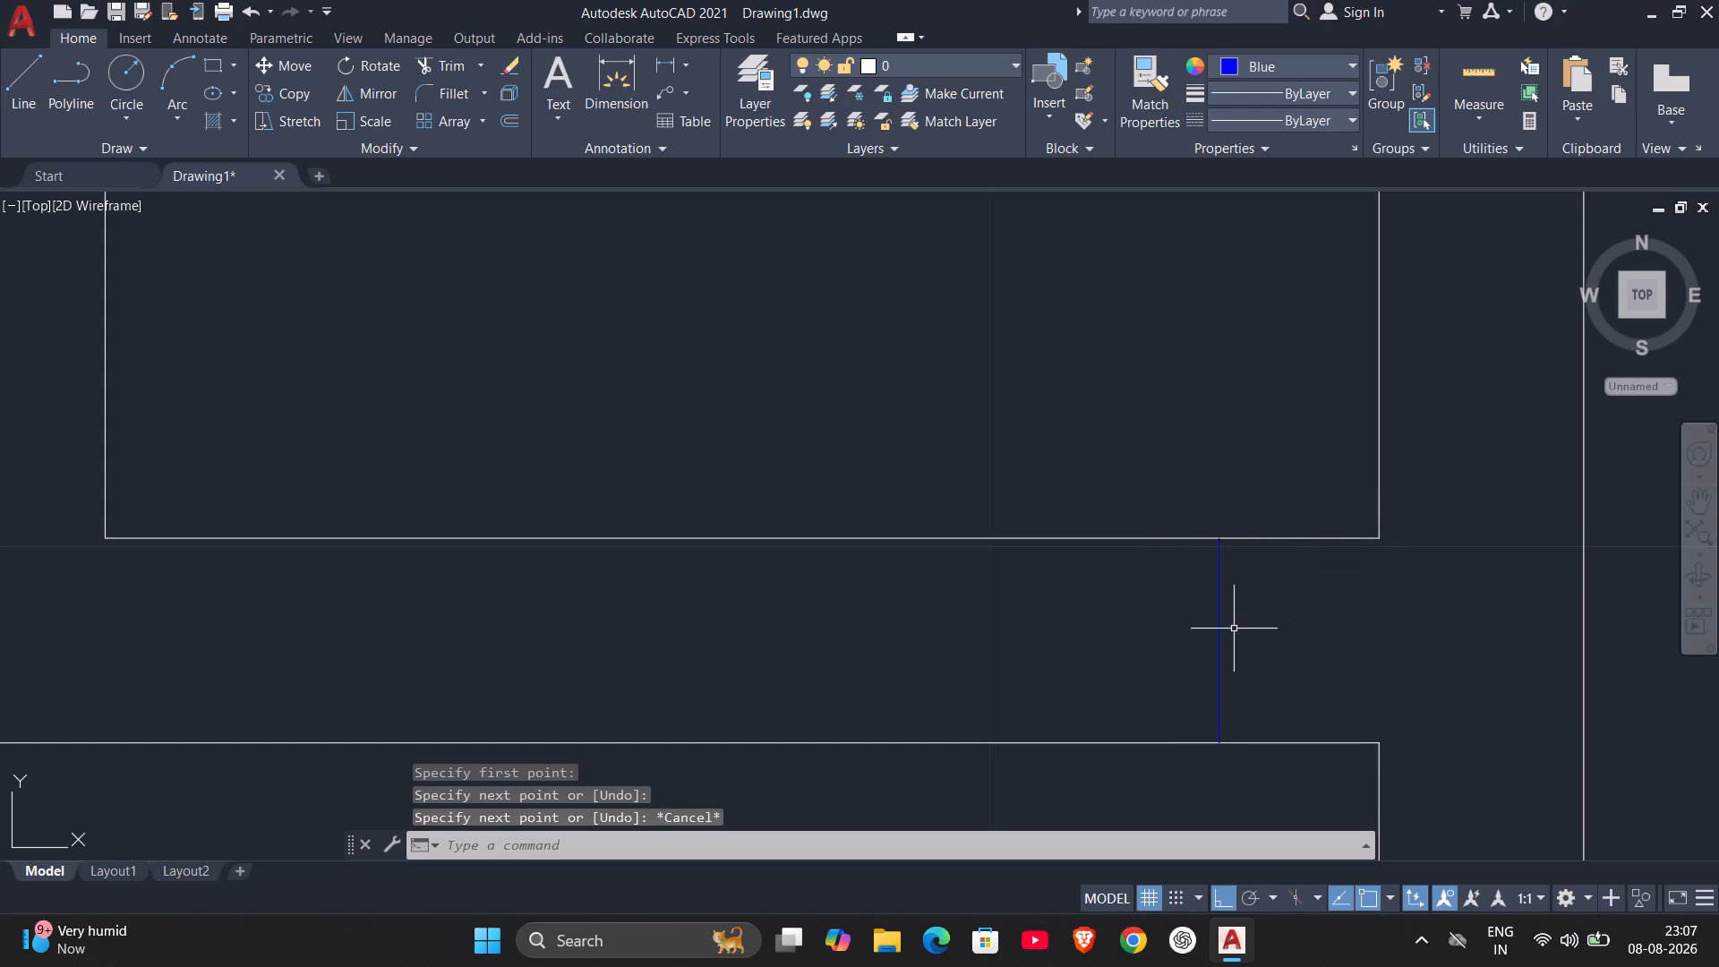
# Offset the new jamb line 2.6 to the west across the wall below the small lower east room.
pyautogui.press('o')
pyautogui.press('Return')
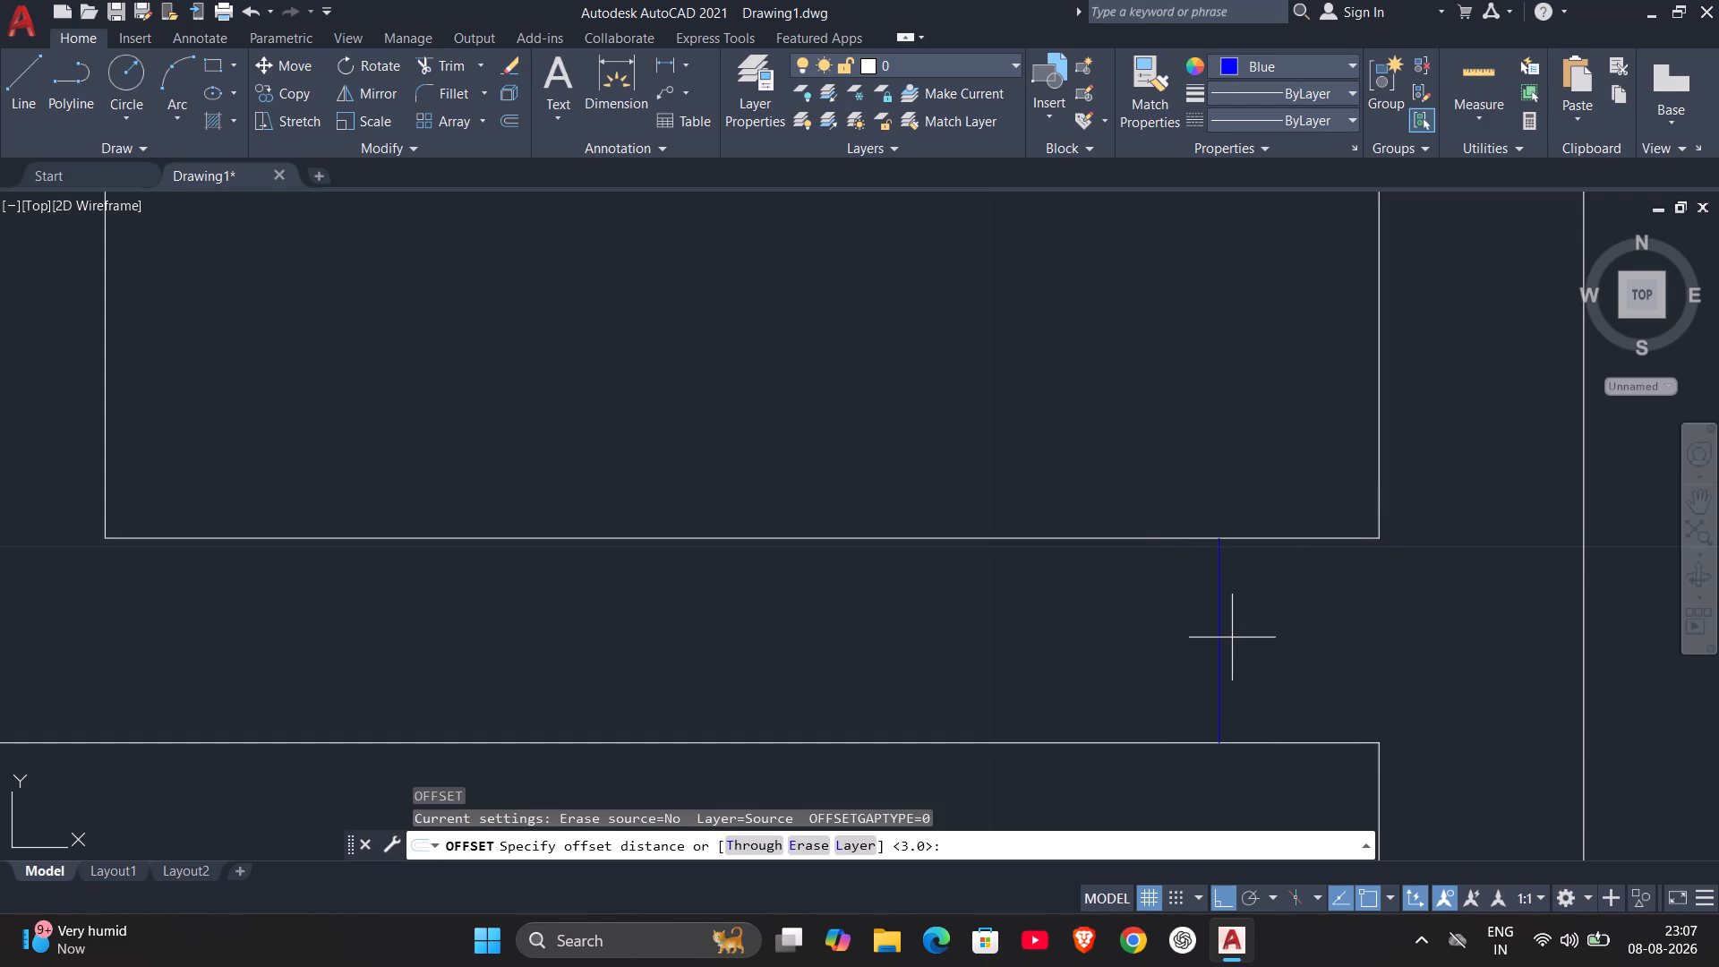
pyautogui.write('2.6')
pyautogui.press('Return')
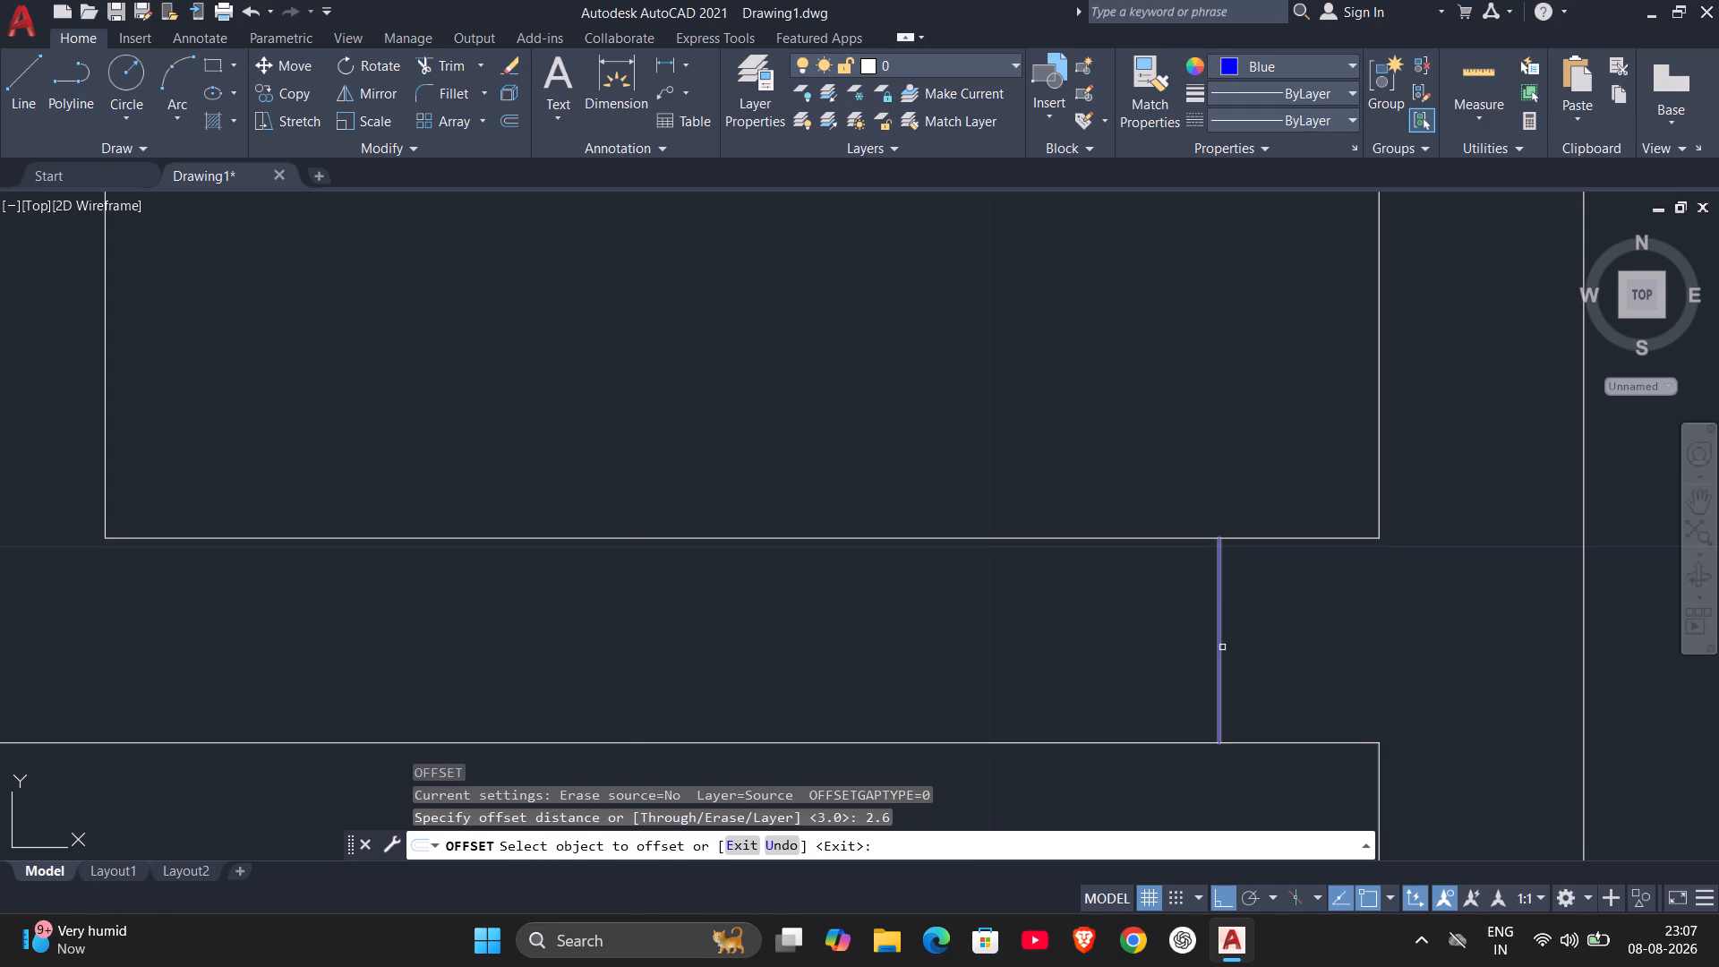
pyautogui.click(1222, 647)
pyautogui.click(1015, 672)
pyautogui.scroll(-3, 1096, 630)
pyautogui.moveTo(1103, 632); pyautogui.dragTo(1219, 543, button='middle')
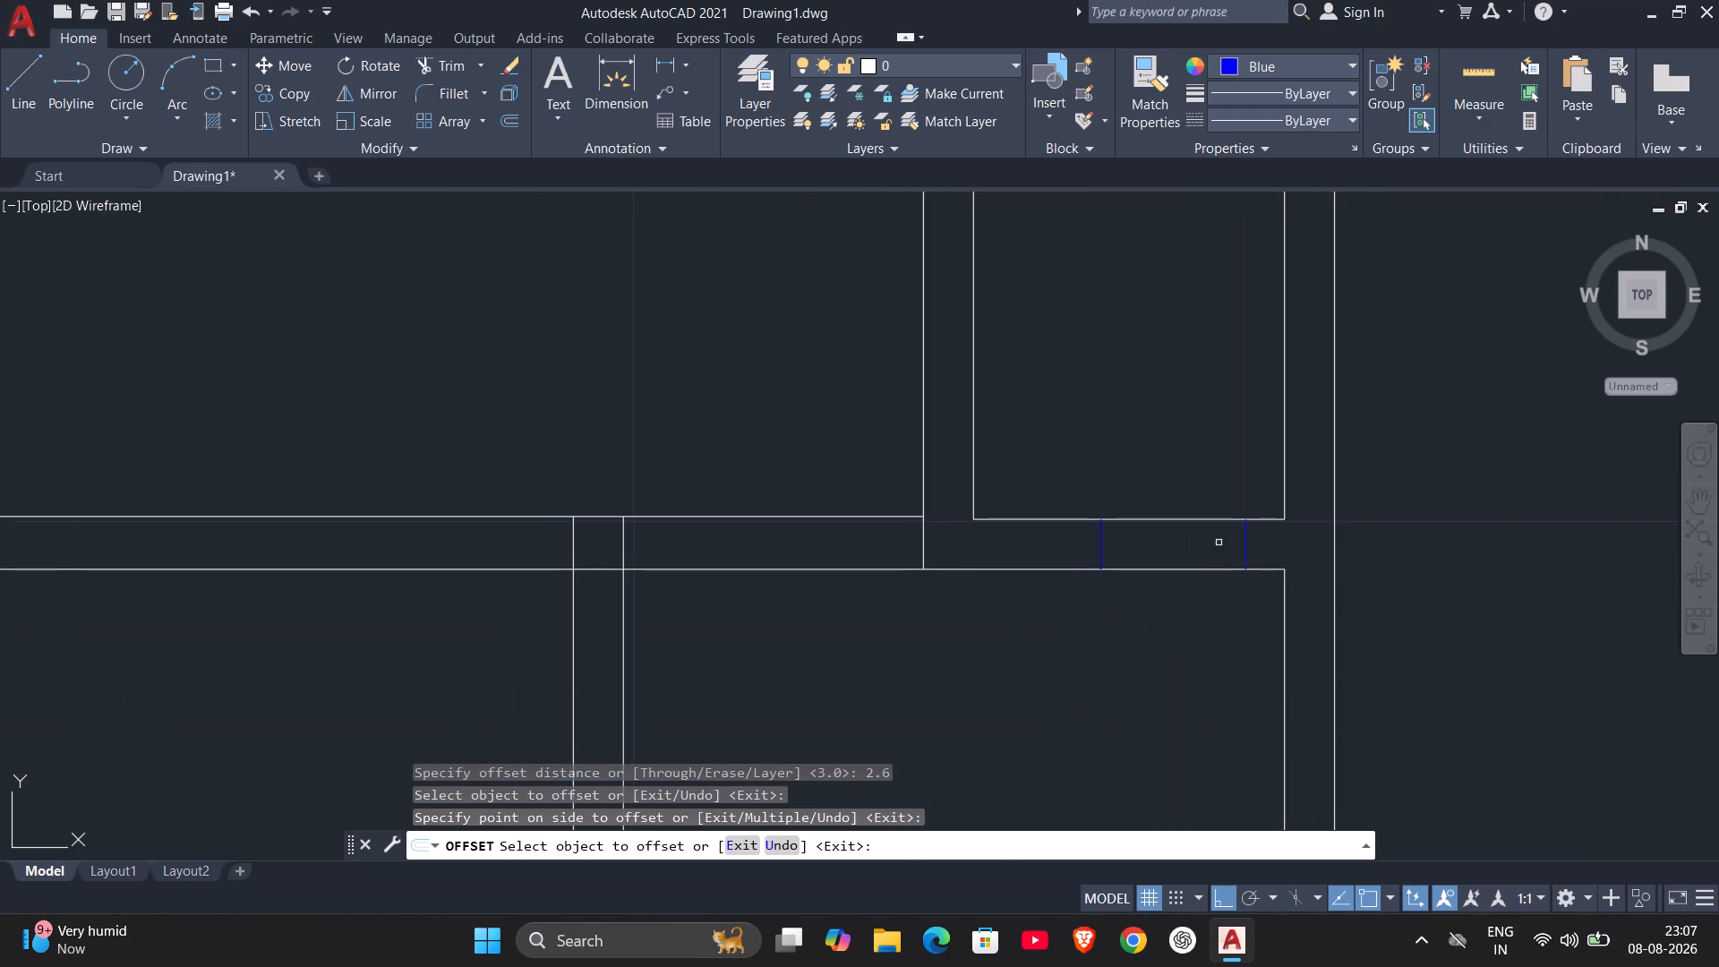
pyautogui.scroll(2, 1140, 544)
pyautogui.press('Escape')
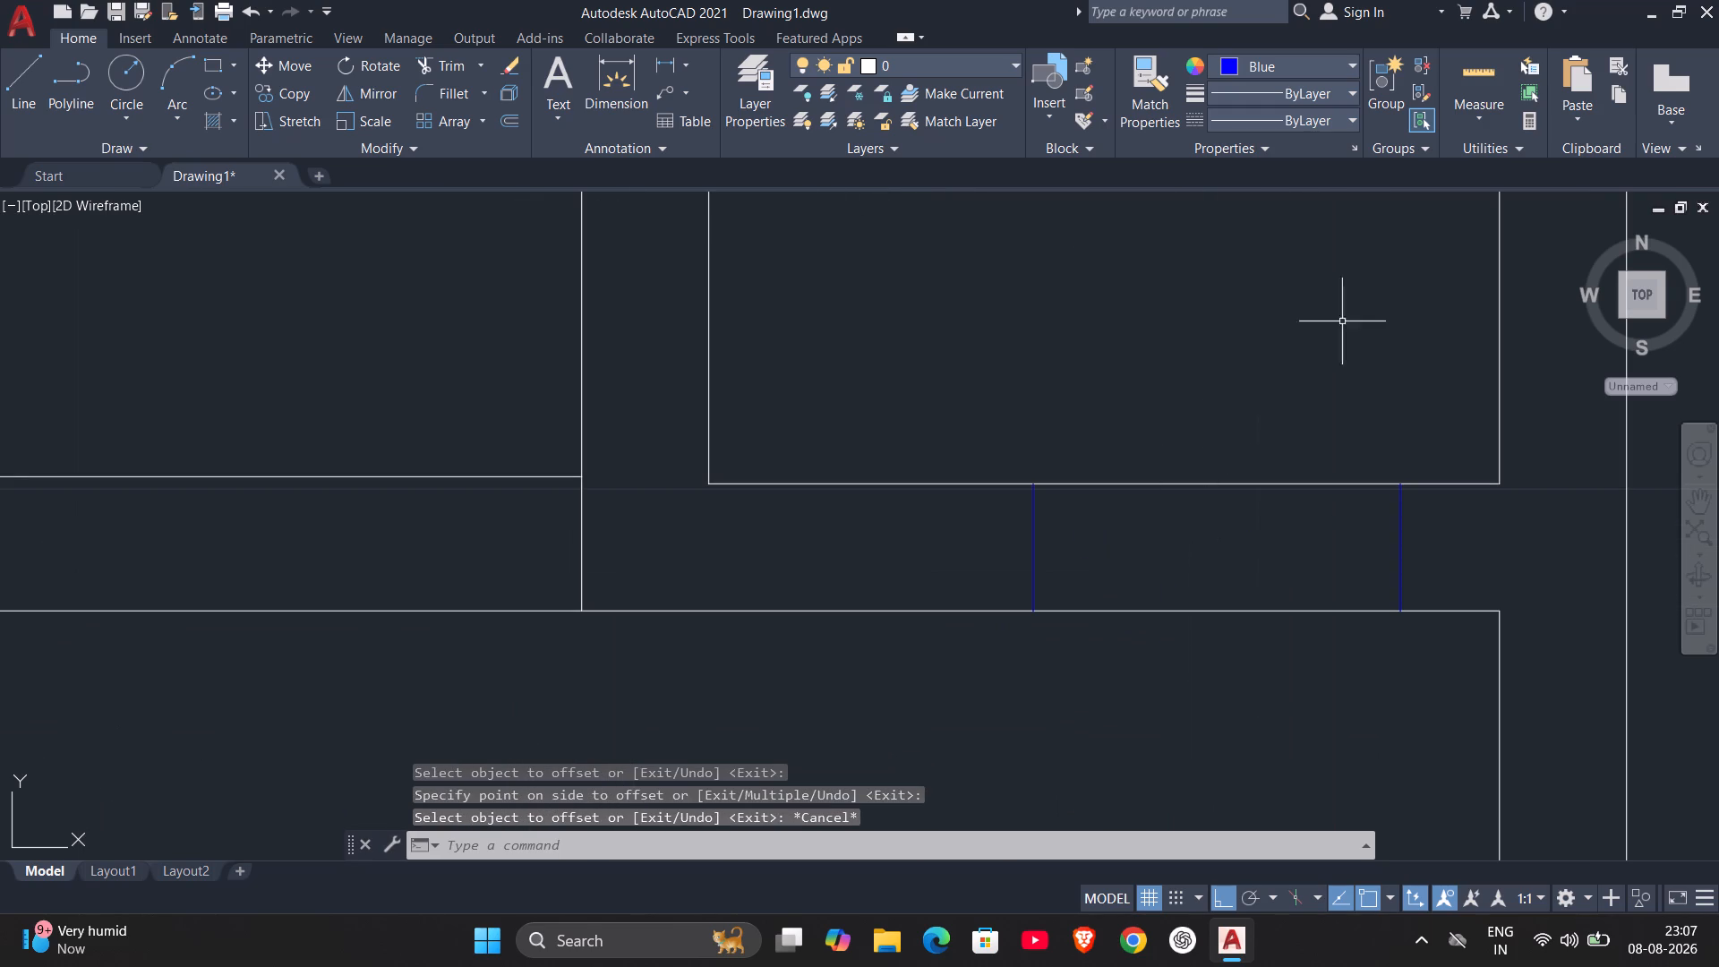
pyautogui.click(1490, 67)
pyautogui.press('Escape')
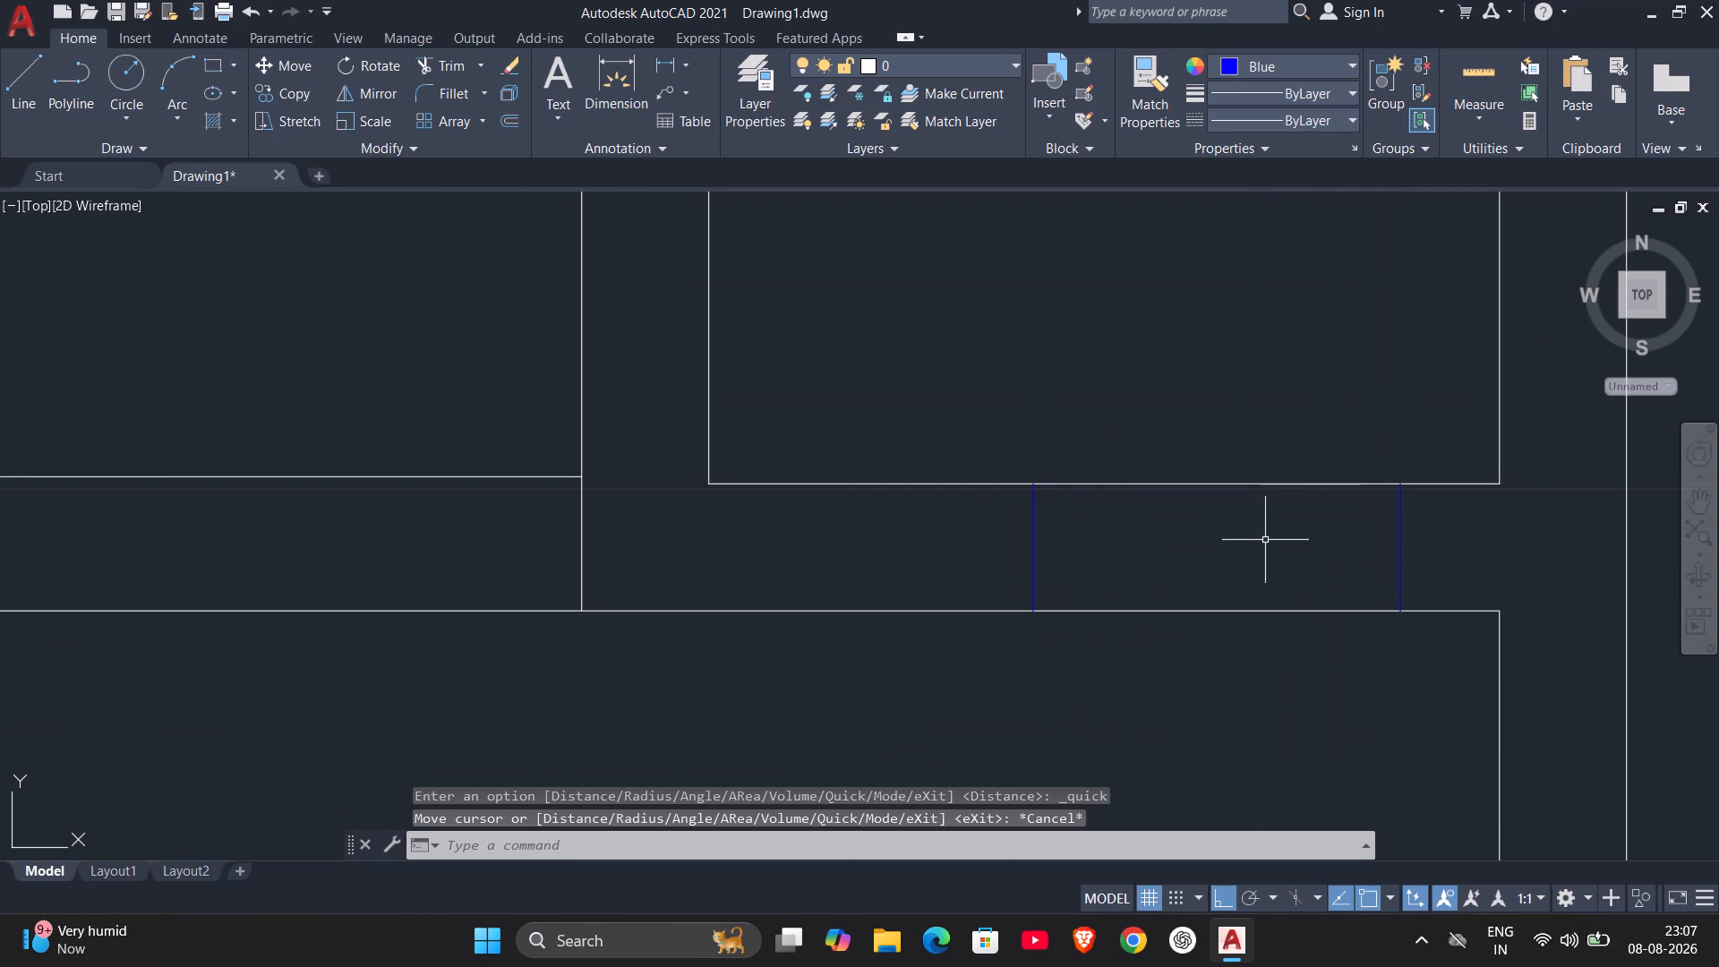
# Trim both wall lines between the two jamb lines to open the doorway below the small lower east room.
pyautogui.write('TR')
pyautogui.press('Return')
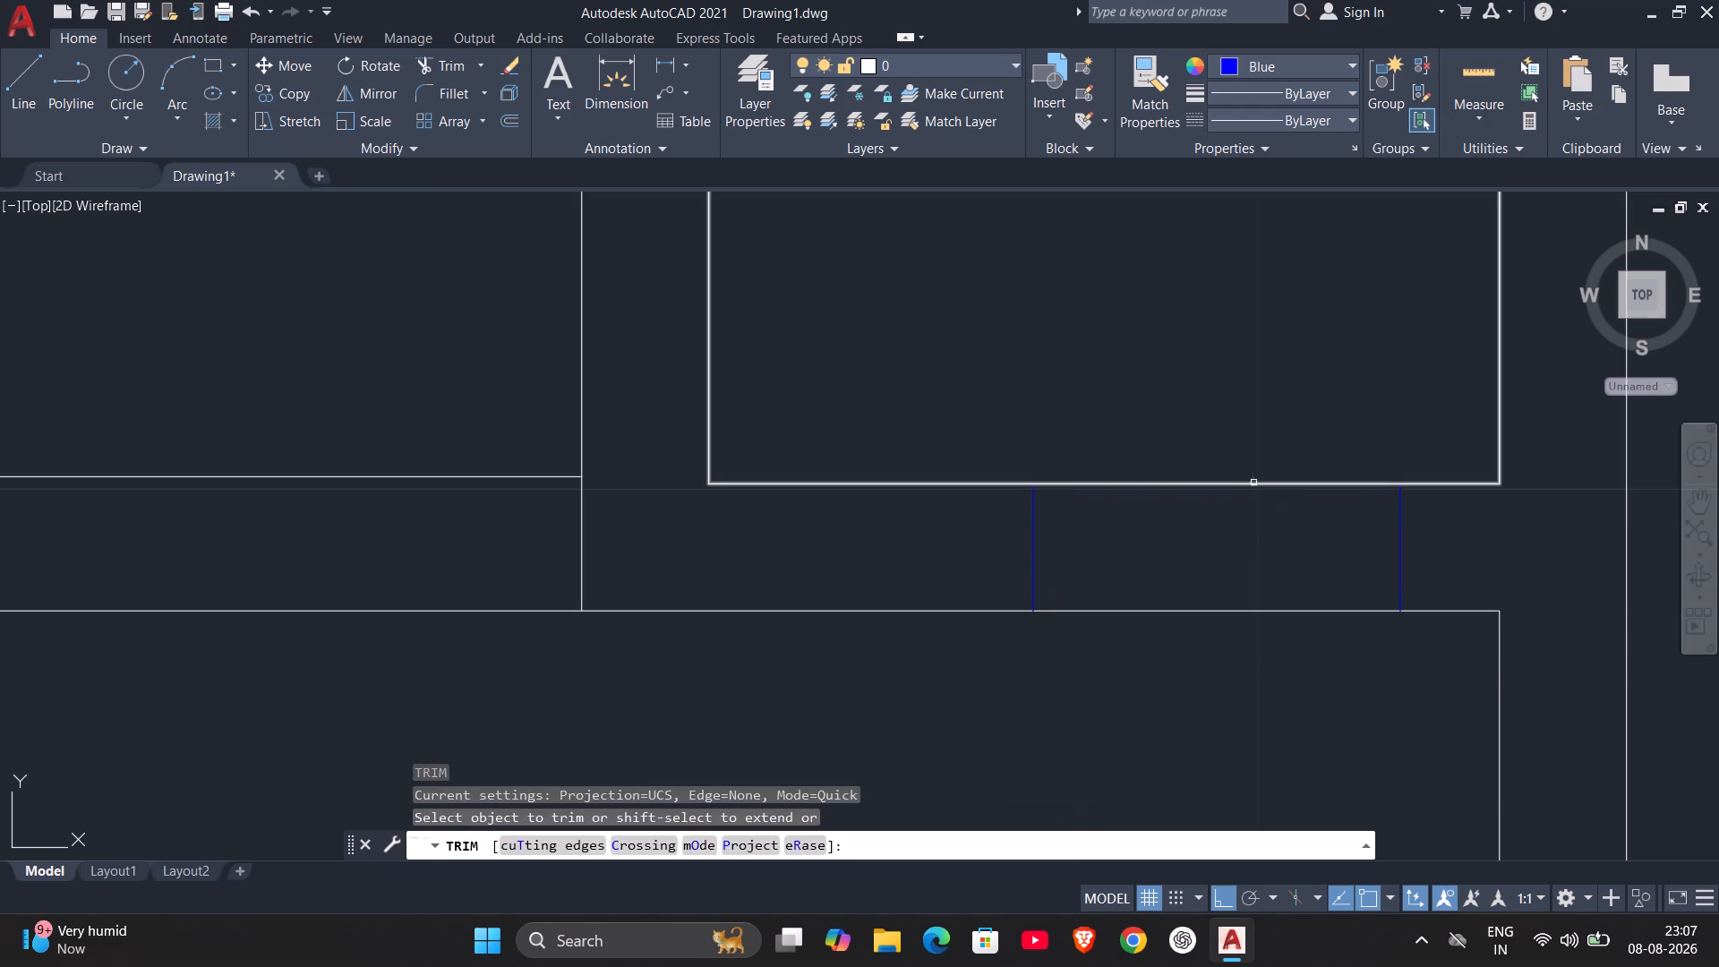
pyautogui.moveTo(1262, 448); pyautogui.dragTo(1223, 672)
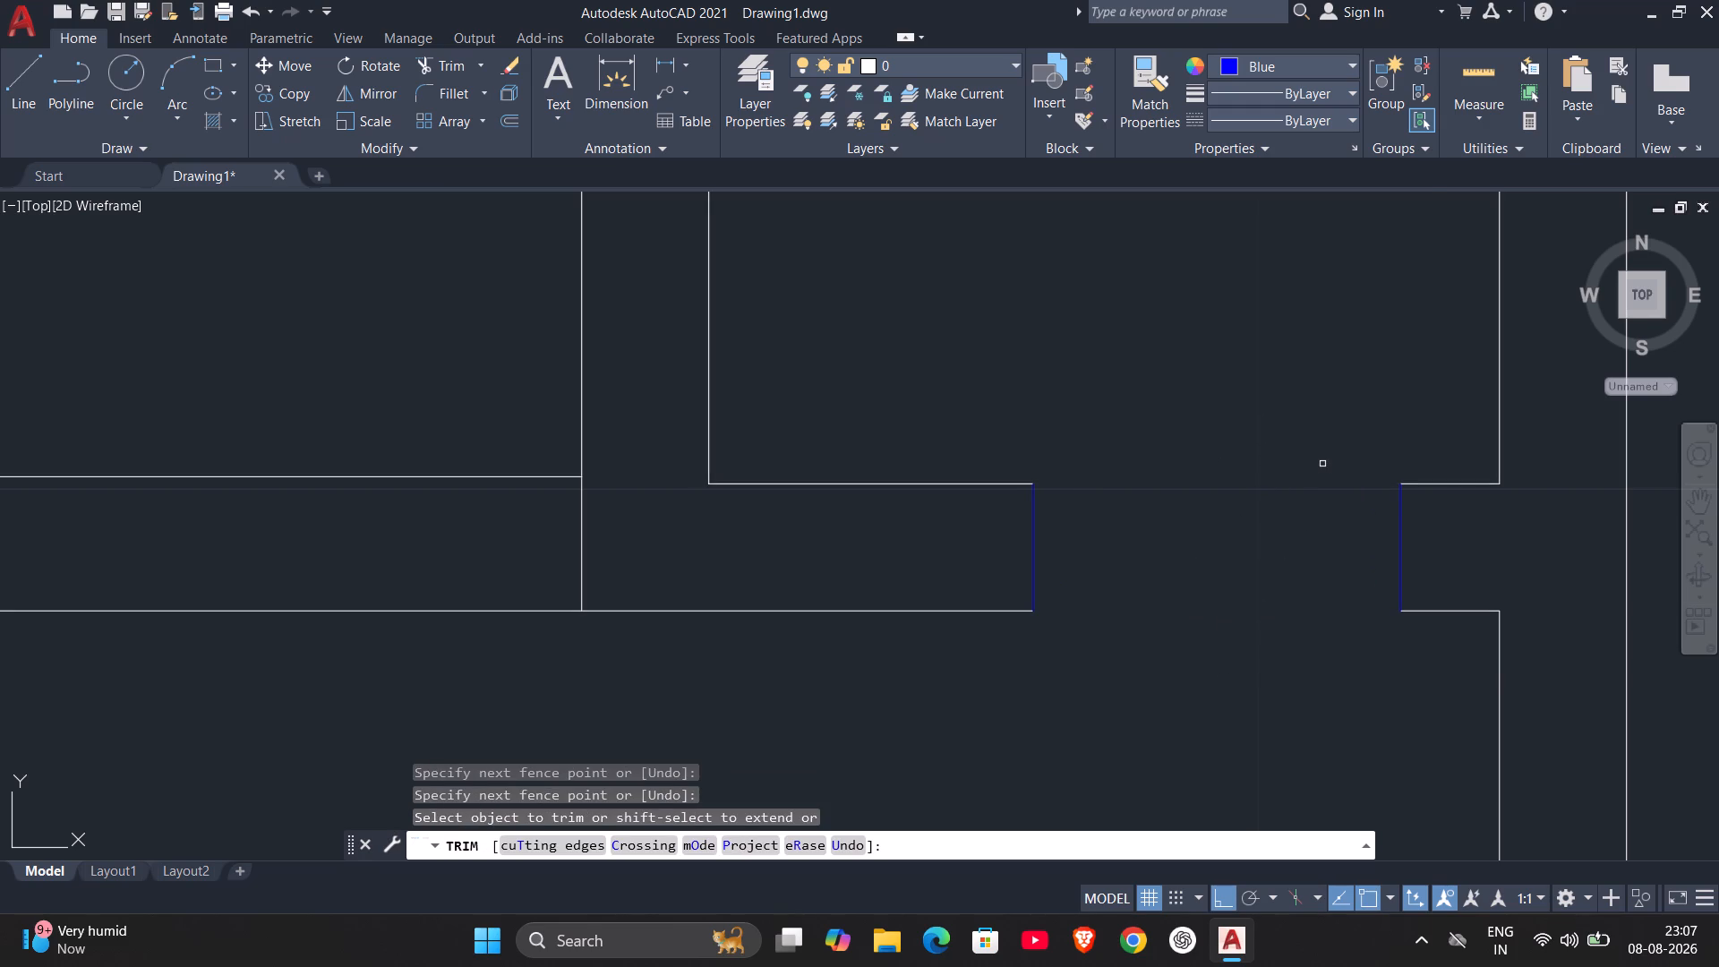
pyautogui.press('Escape')
# Change the colour of both blue jamb lines at the new opening to white.
pyautogui.scroll(-1, 1321, 464)
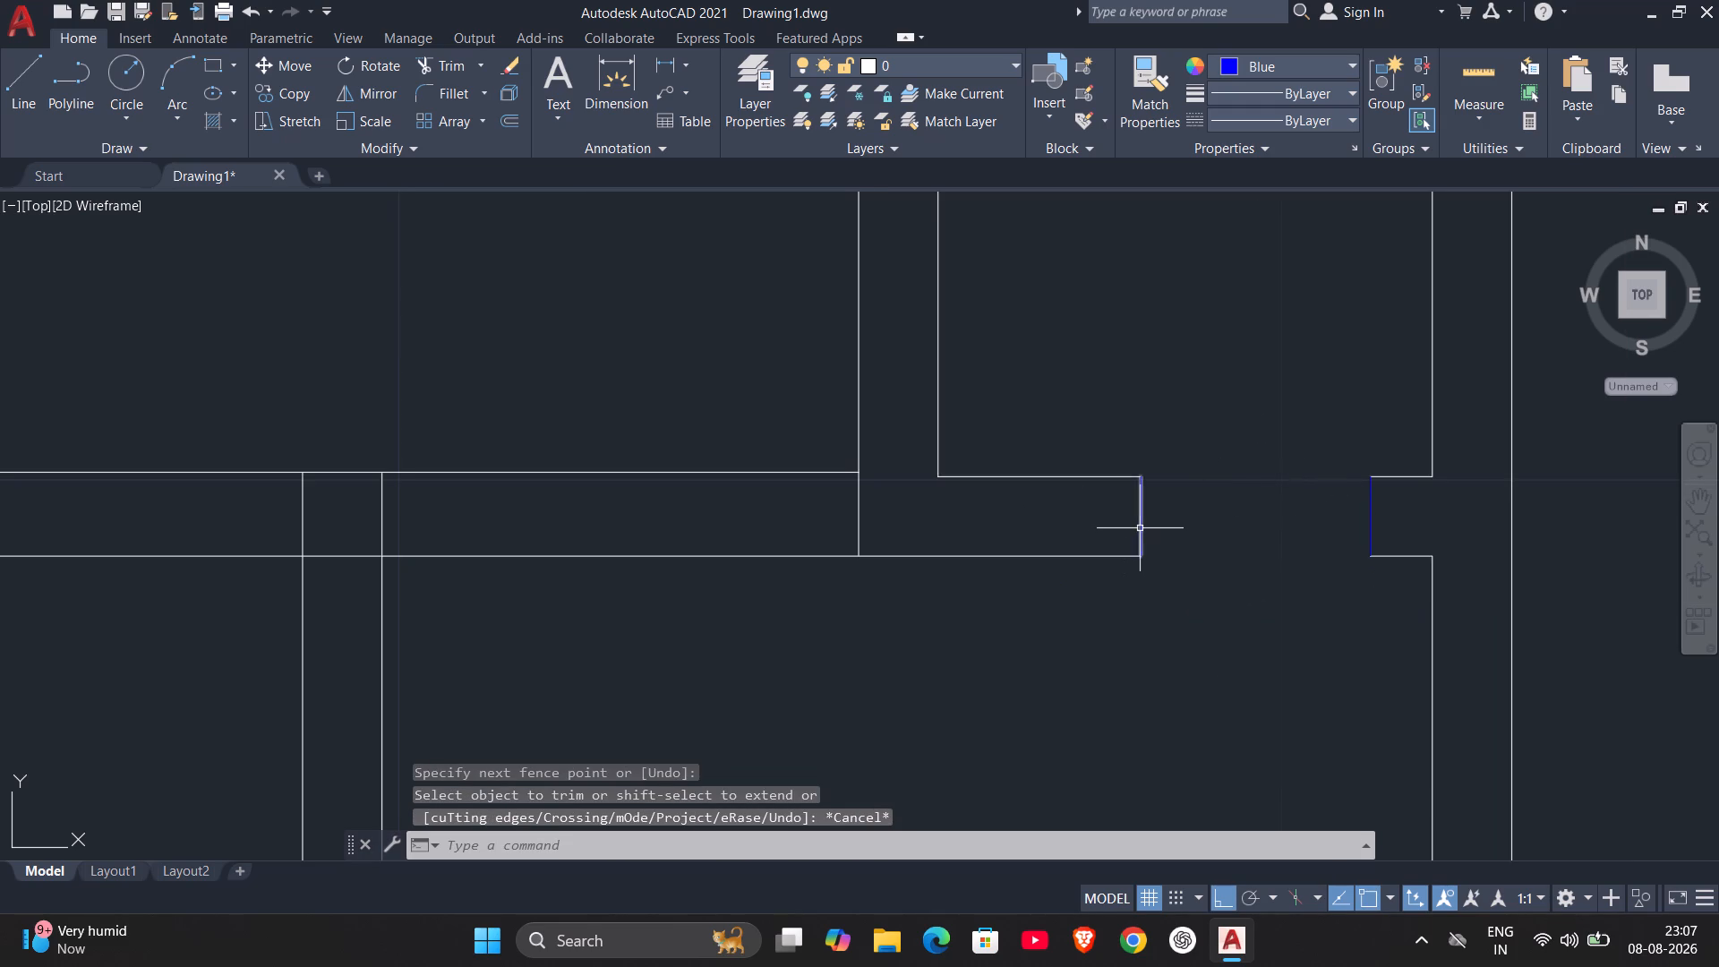
pyautogui.click(1142, 522)
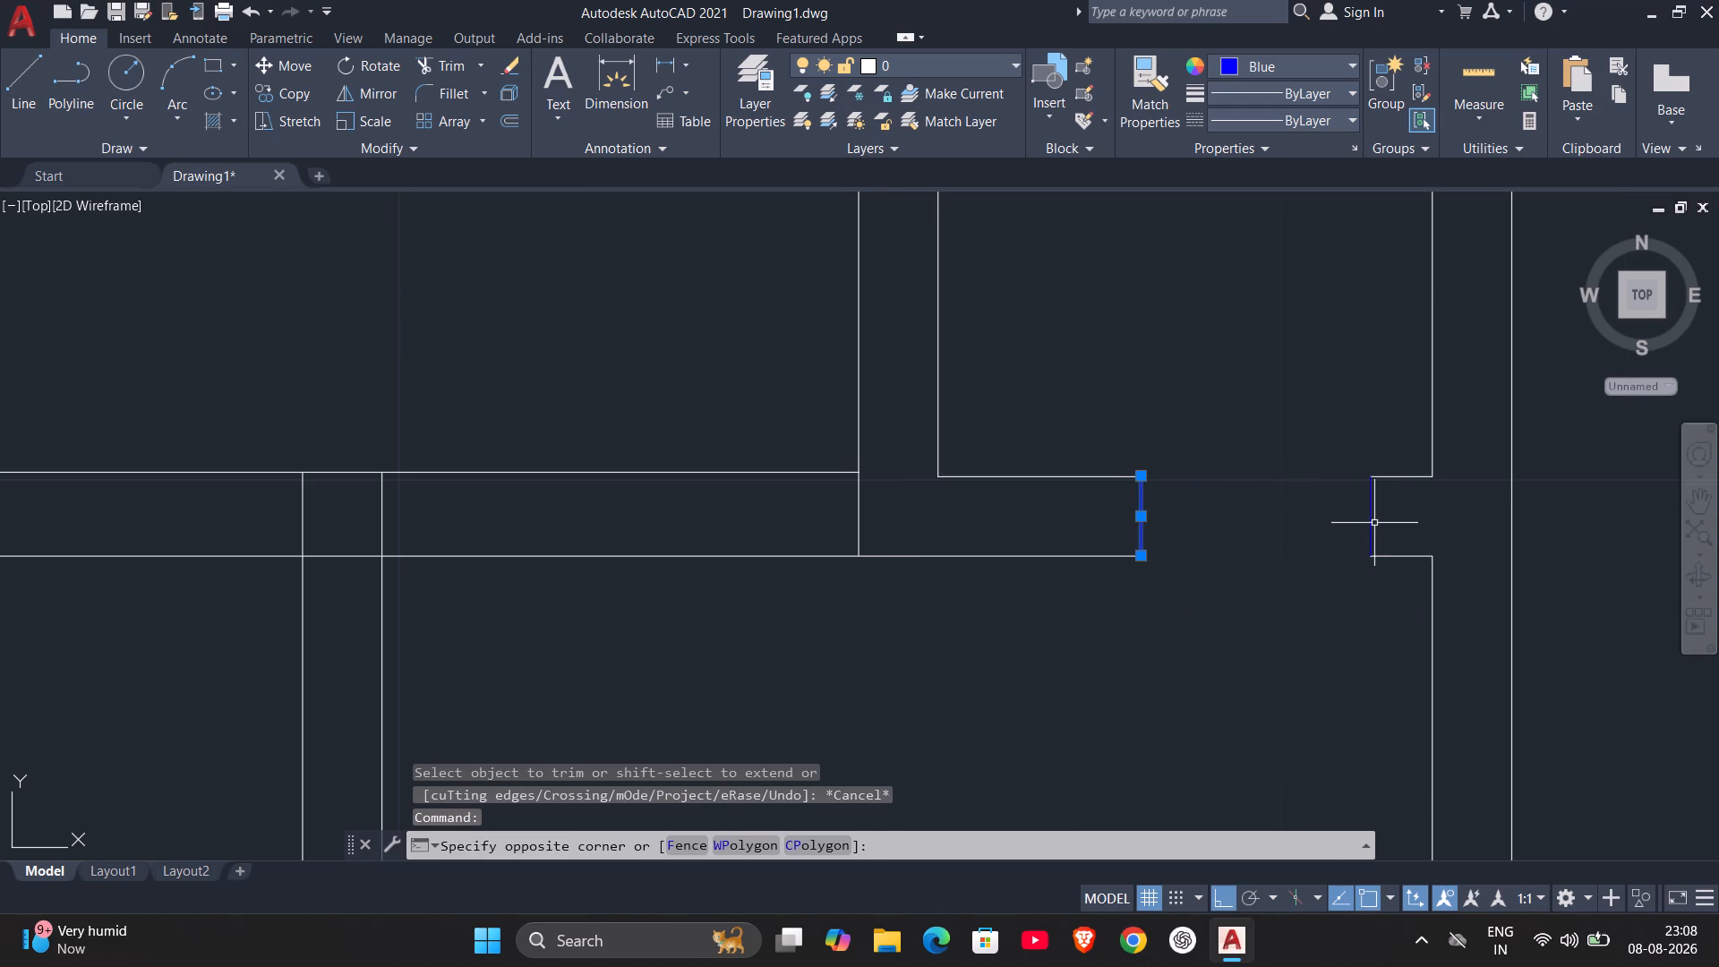
pyautogui.click(1374, 523)
pyautogui.click(1366, 520)
pyautogui.click(1282, 61)
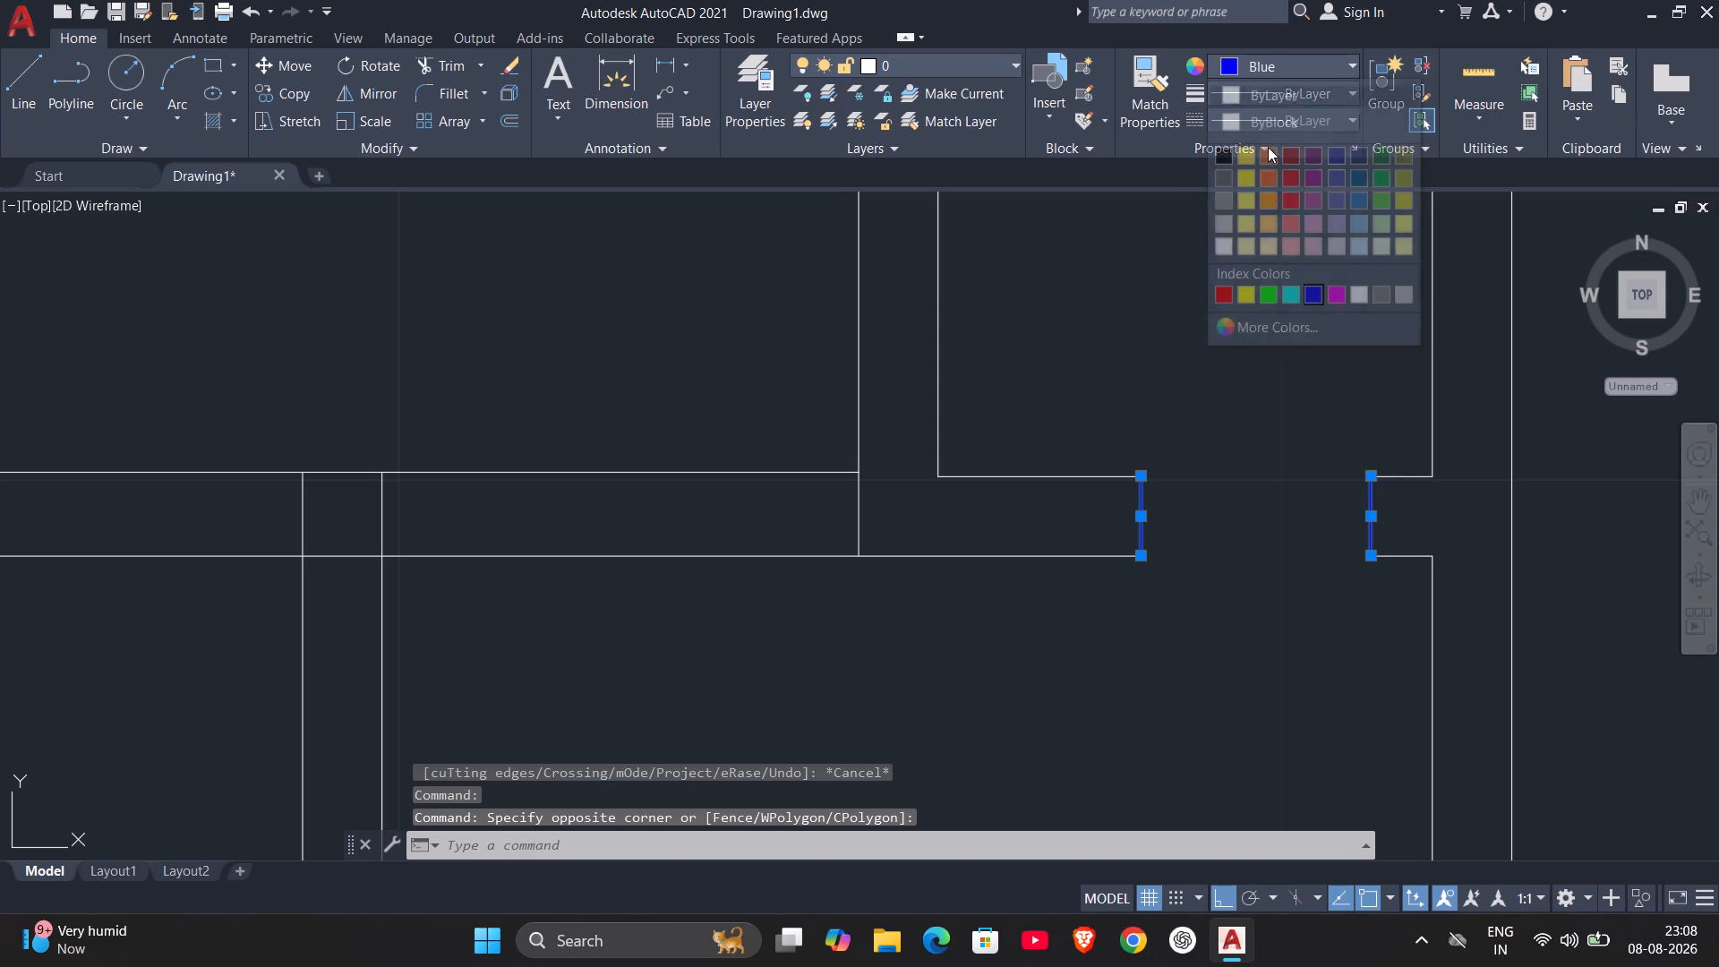
pyautogui.click(1356, 290)
pyautogui.press('Escape')
# Copy the northwest door of the loose set of four straight down to the empty area south of the set.
pyautogui.scroll(-2, 1274, 482)
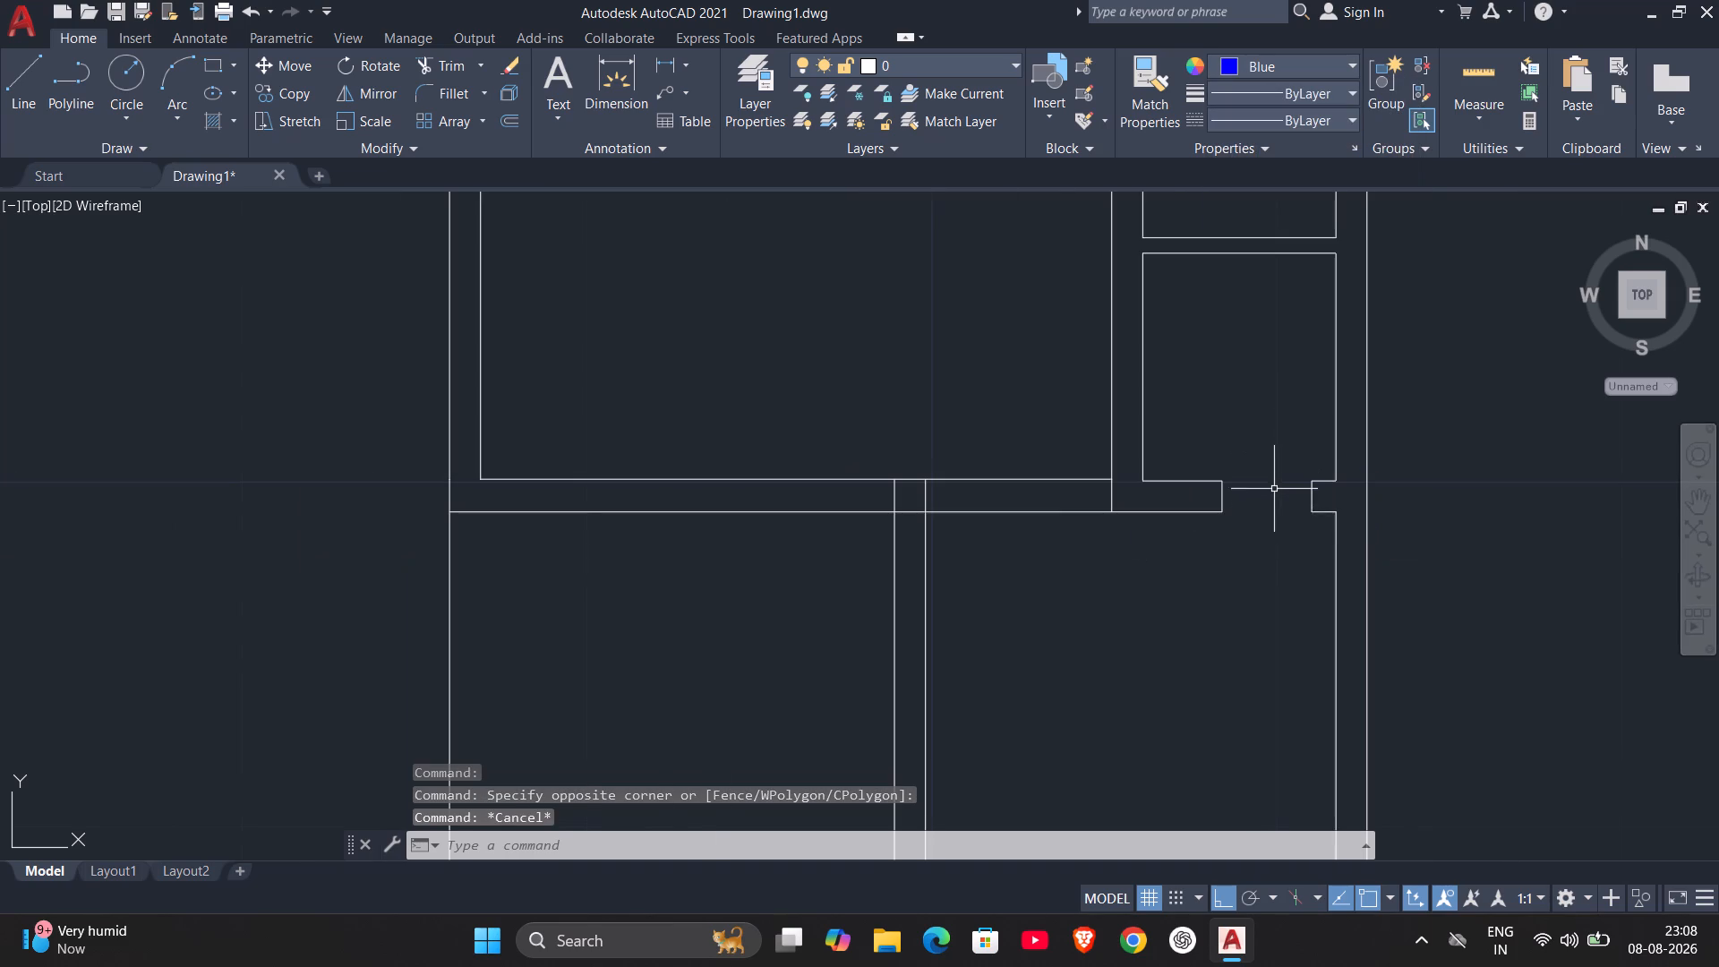
pyautogui.scroll(-1, 1337, 554)
pyautogui.moveTo(1337, 554); pyautogui.dragTo(843, 536, button='middle')
pyautogui.scroll(-2, 857, 537)
pyautogui.scroll(2, 1008, 407)
pyautogui.moveTo(1082, 486); pyautogui.dragTo(1135, 406, button='middle')
pyautogui.scroll(-1, 1135, 416)
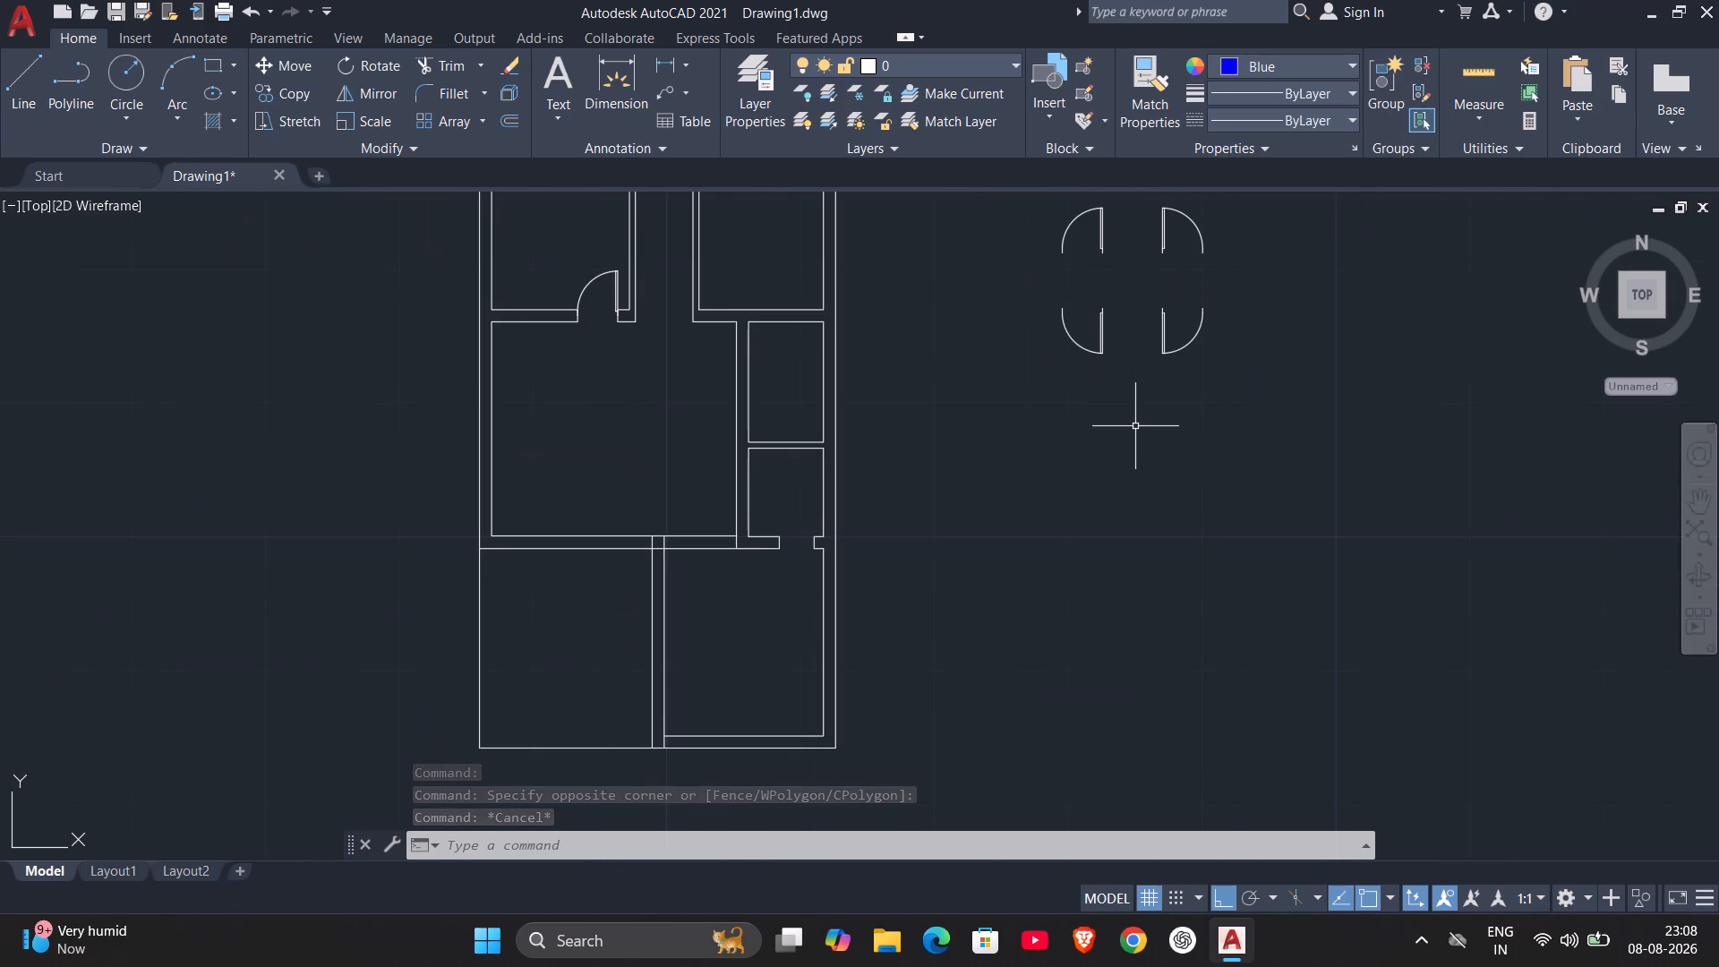
pyautogui.moveTo(1135, 441); pyautogui.dragTo(1135, 481, button='middle')
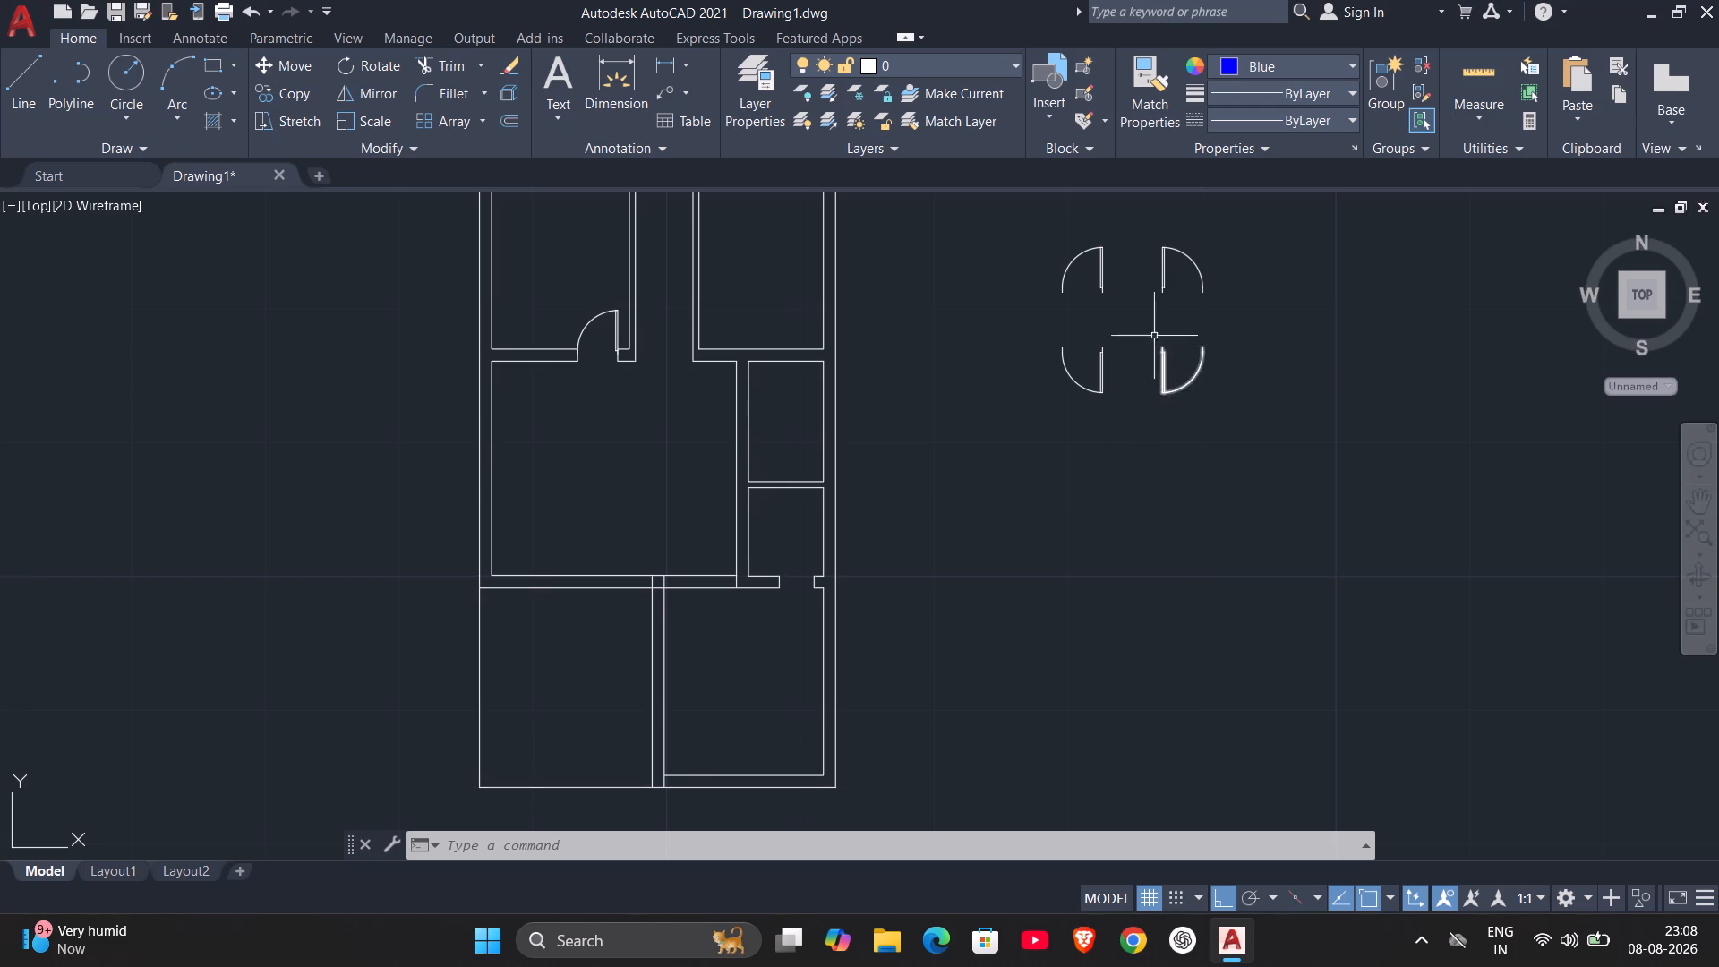
pyautogui.moveTo(1033, 231); pyautogui.dragTo(1050, 241)
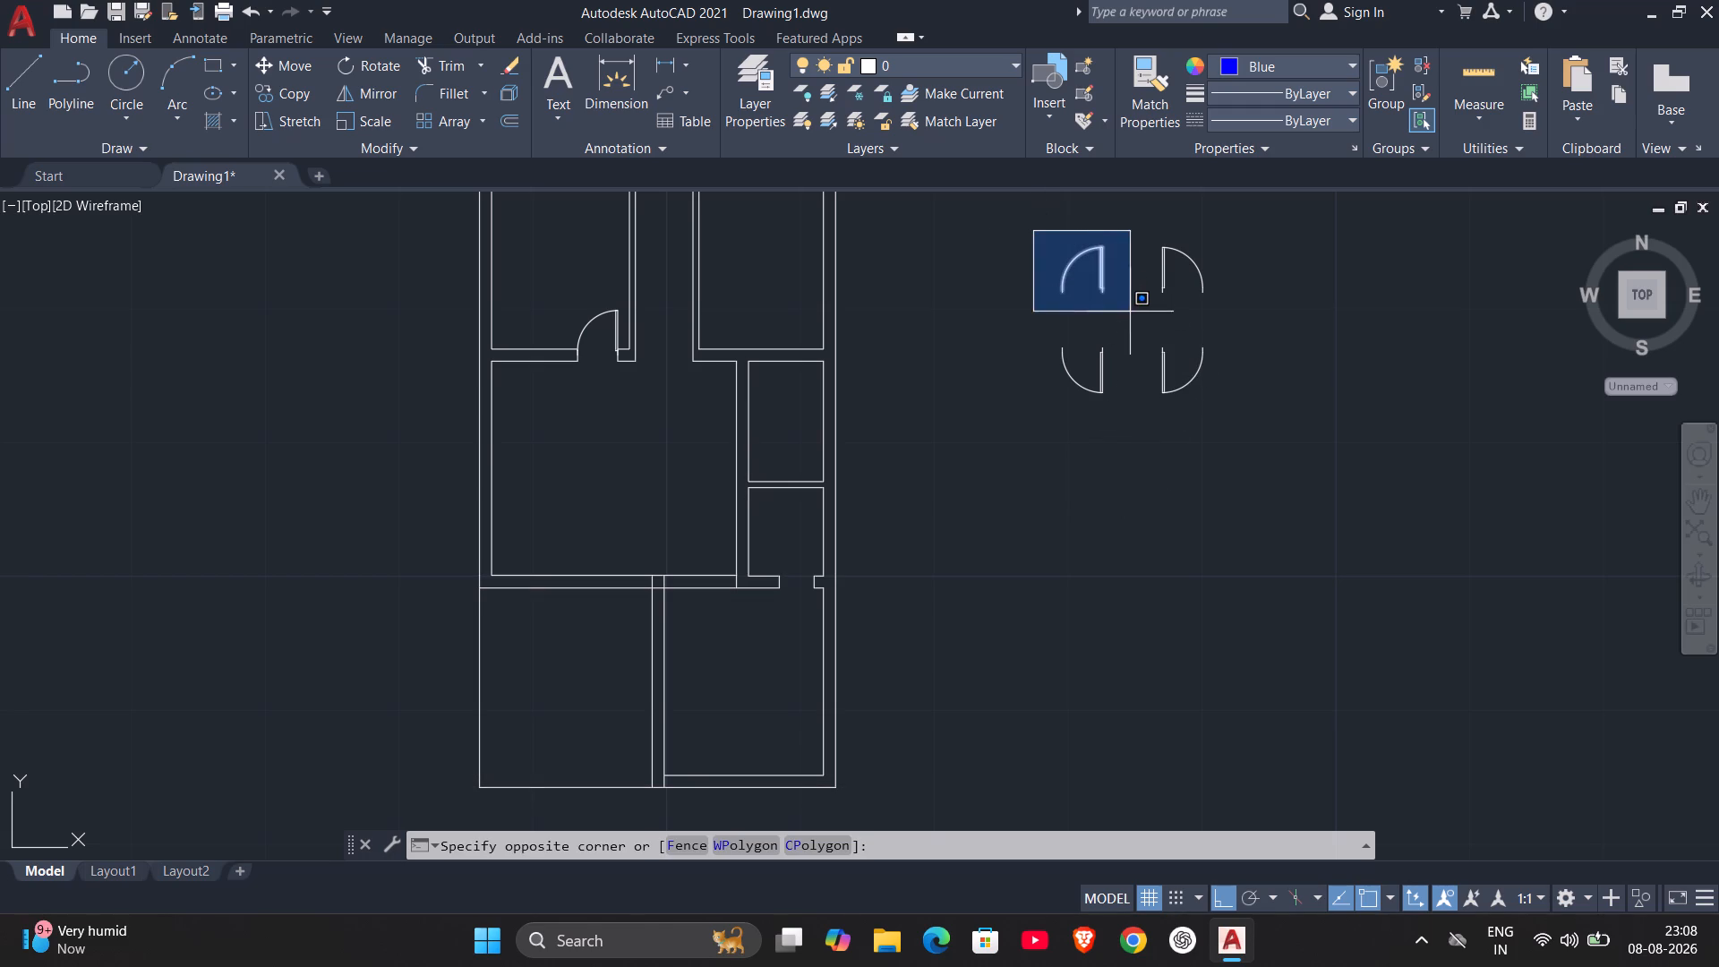
pyautogui.click(1130, 312)
pyautogui.write('CO')
pyautogui.press('Return')
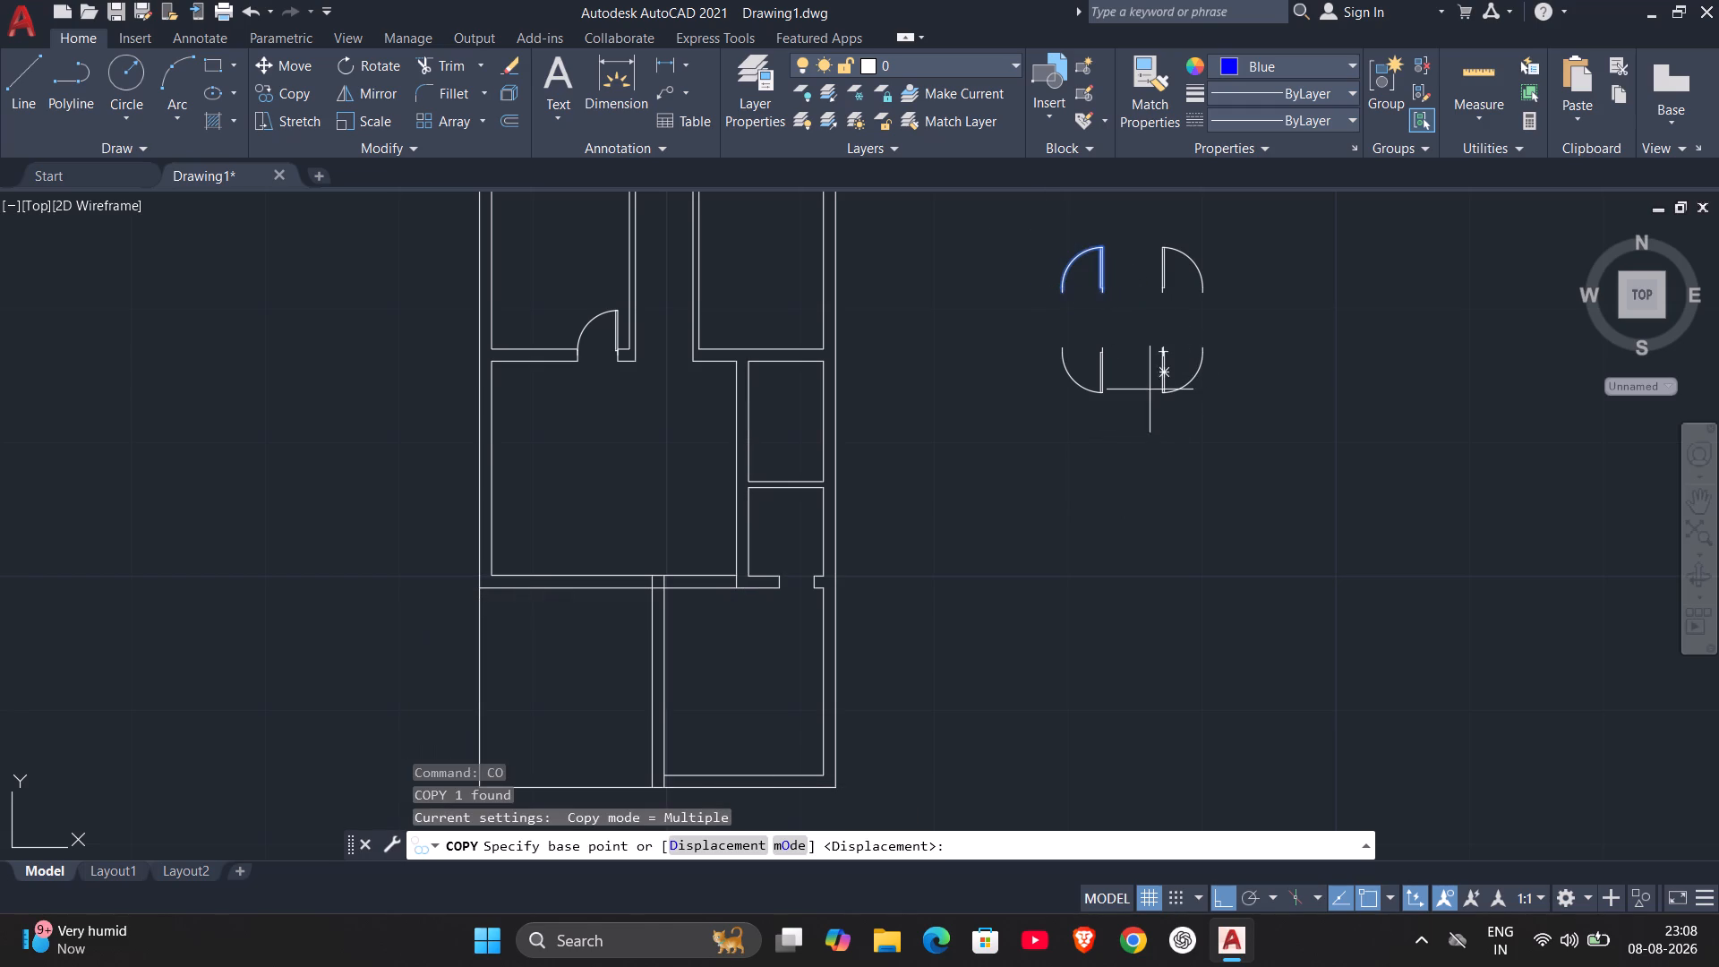
pyautogui.moveTo(1098, 290); pyautogui.dragTo(1103, 300)
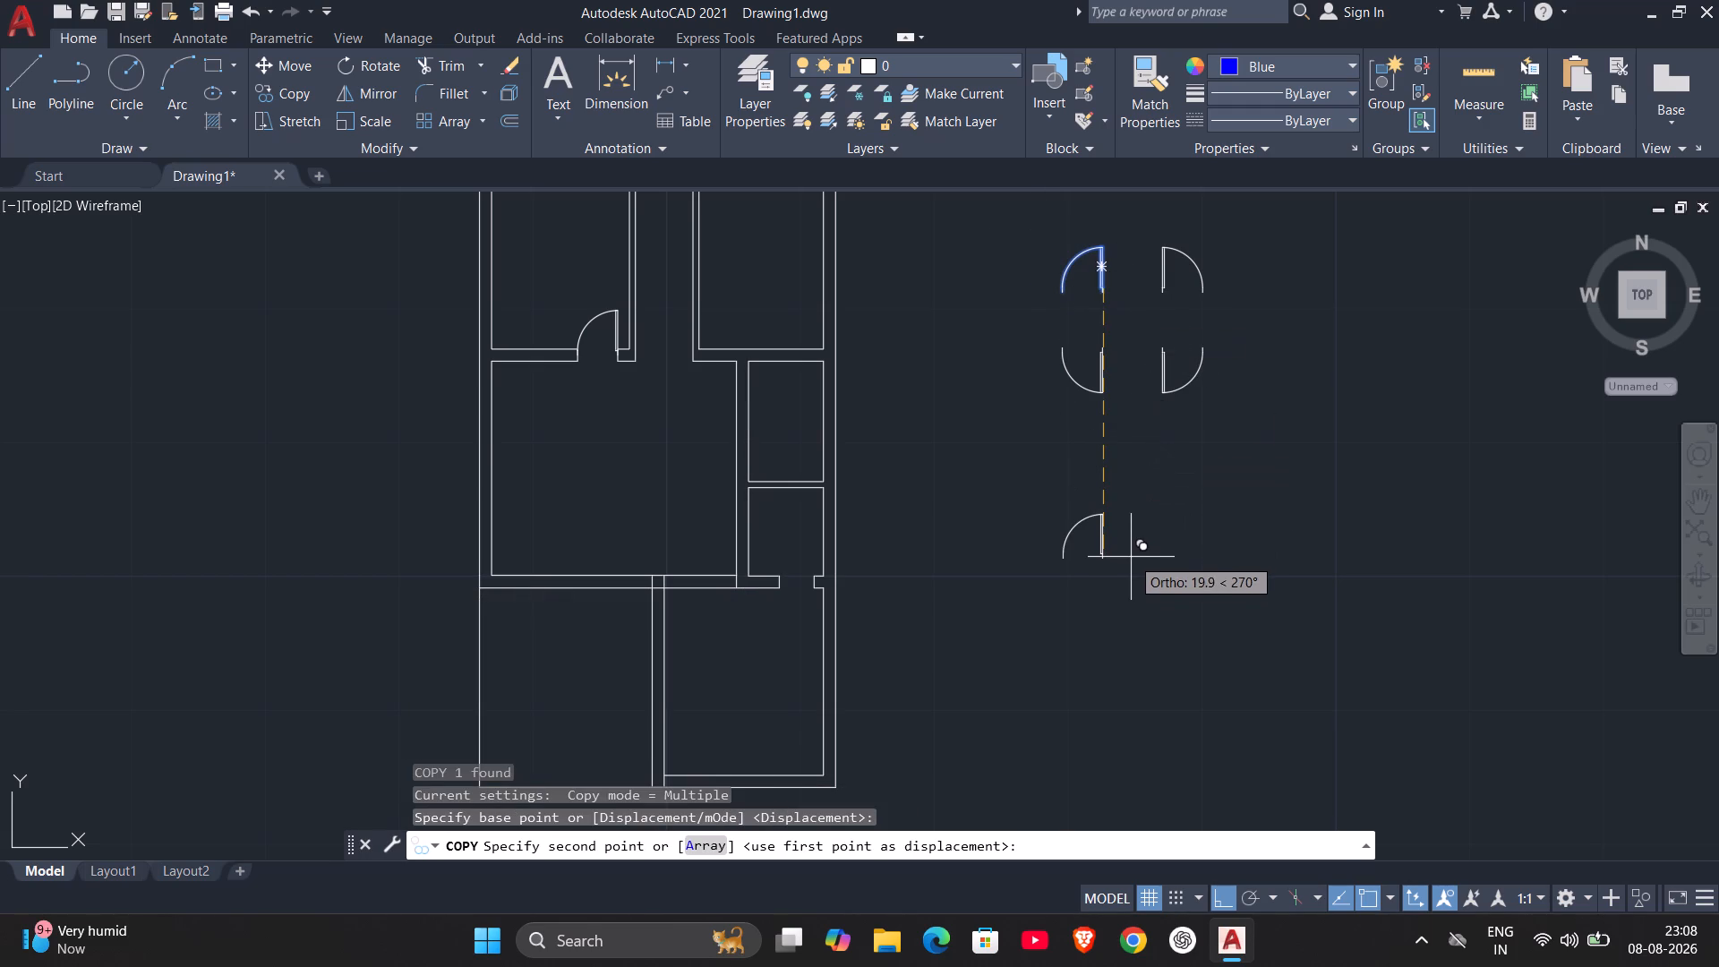
pyautogui.click(1133, 569)
pyautogui.press('Escape')
# With Ortho off, move the door copy by its hinge-side end point to the midpoint of the new opening's east jamb.
pyautogui.scroll(3, 1105, 548)
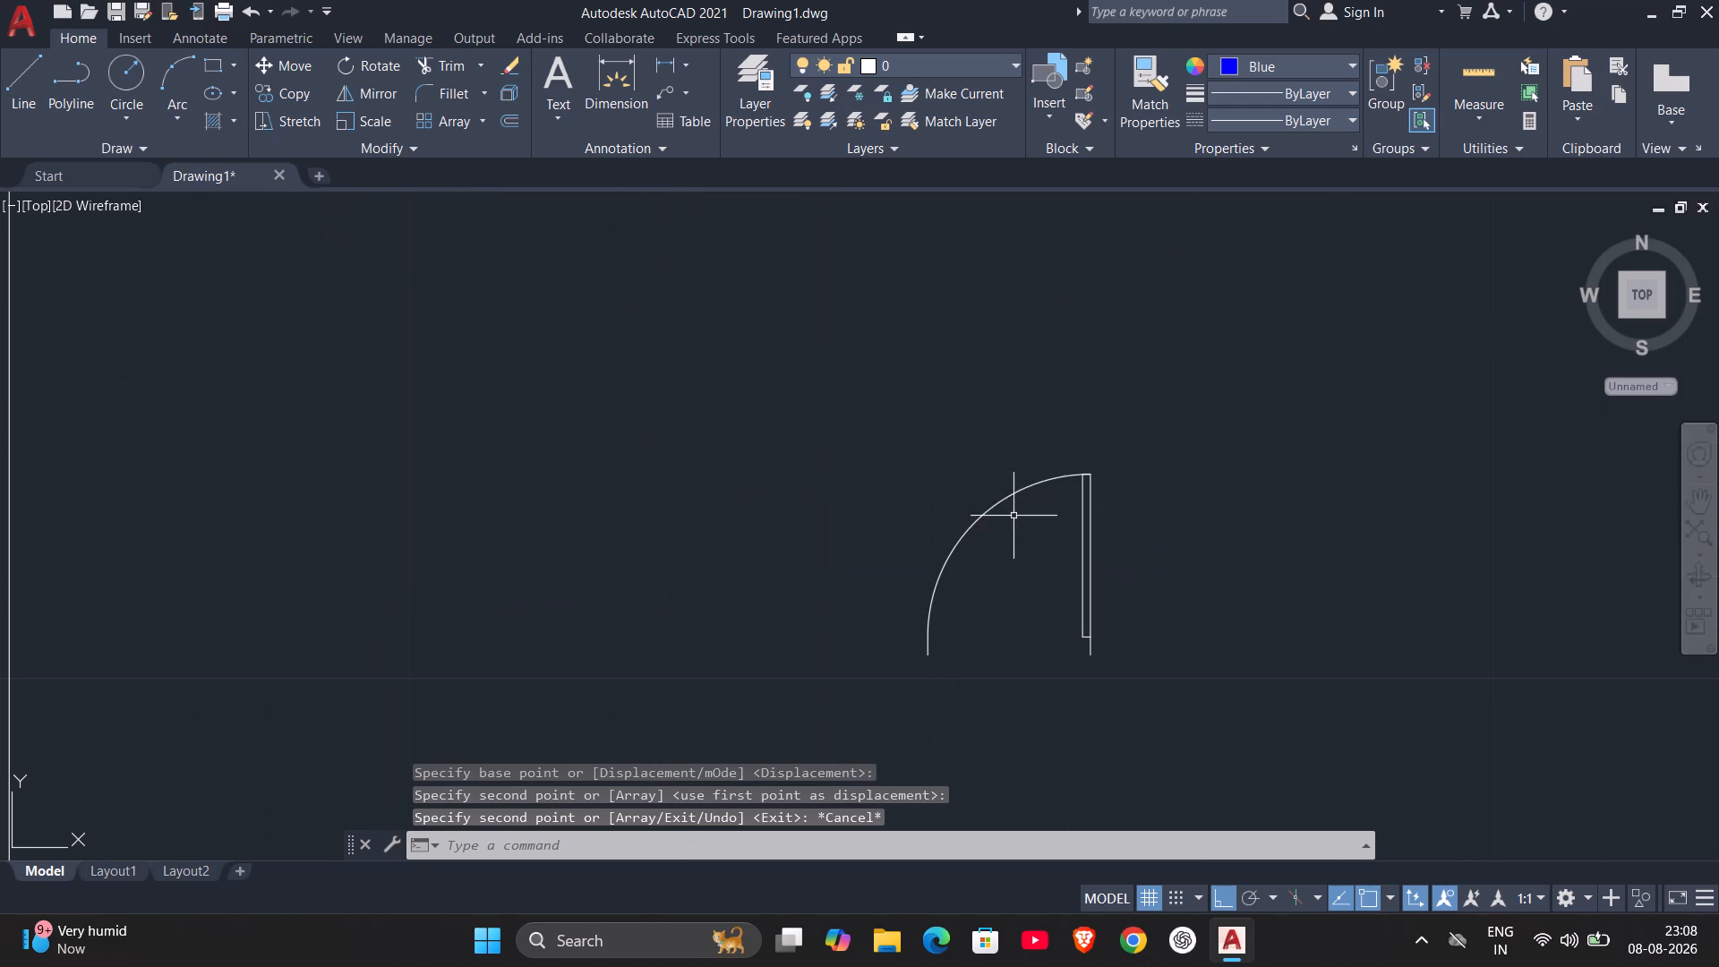
pyautogui.moveTo(898, 443); pyautogui.dragTo(935, 498)
pyautogui.click(1229, 746)
pyautogui.press('m')
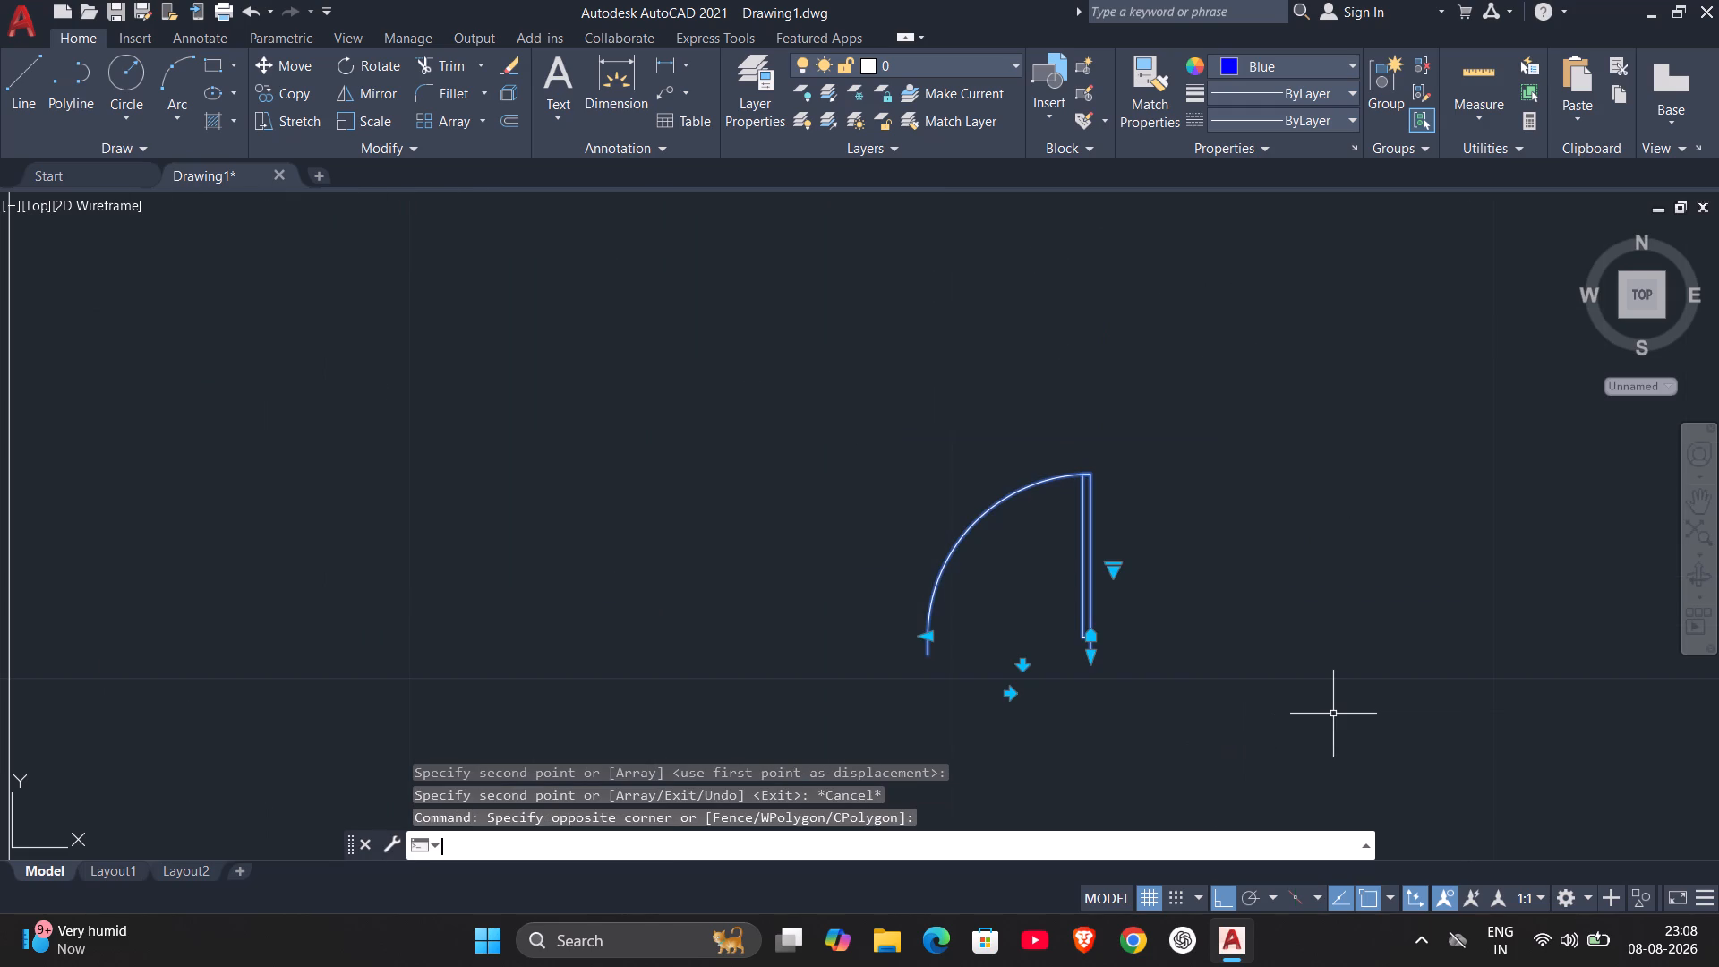
pyautogui.press('Return')
pyautogui.press('F8')
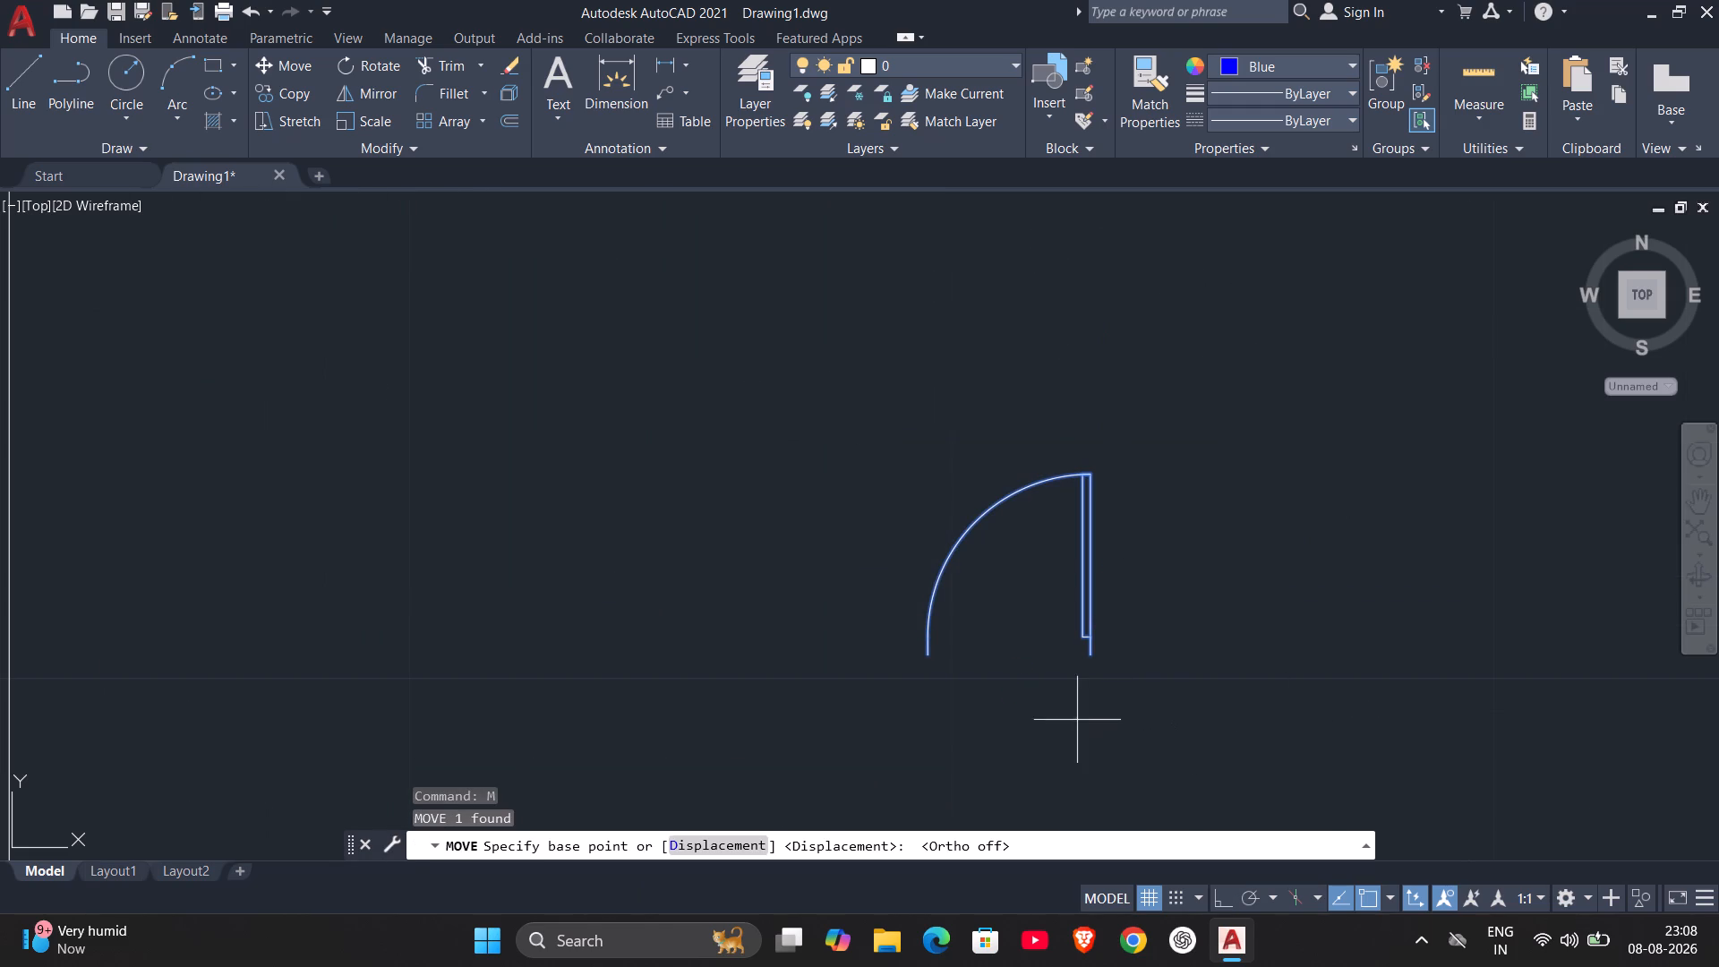
pyautogui.moveTo(1091, 659); pyautogui.dragTo(1076, 659)
pyautogui.scroll(-3, 840, 662)
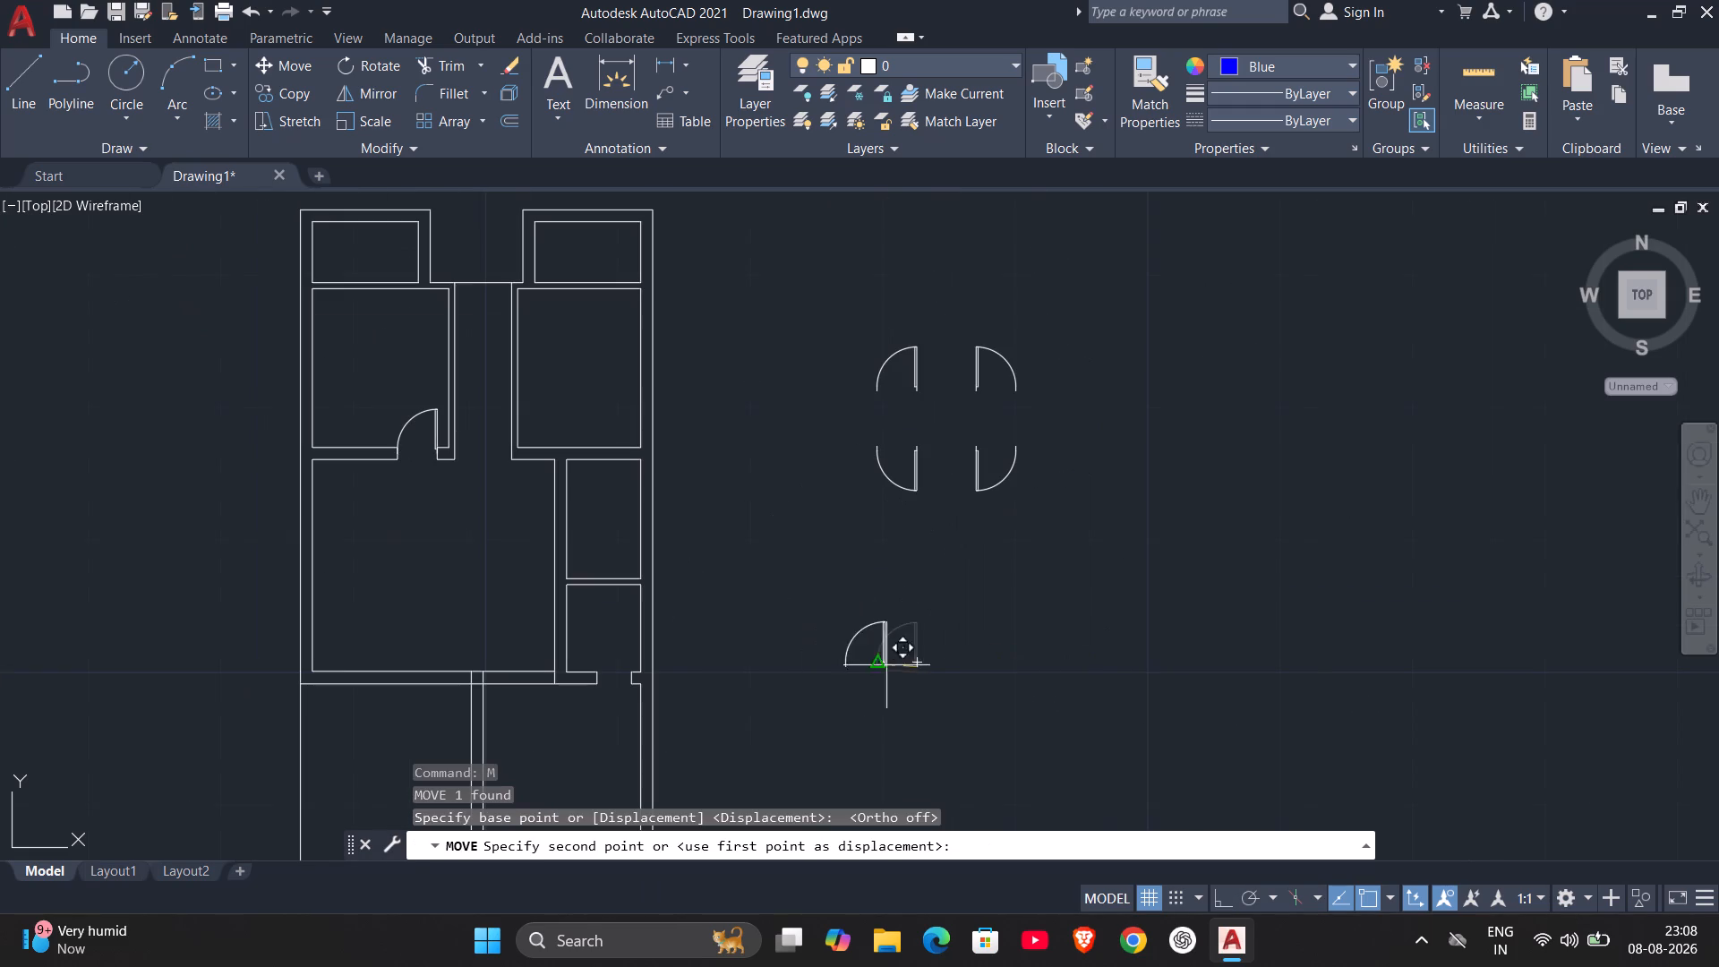
pyautogui.moveTo(932, 792); pyautogui.dragTo(1390, 658, button='middle')
pyautogui.scroll(2, 1106, 565)
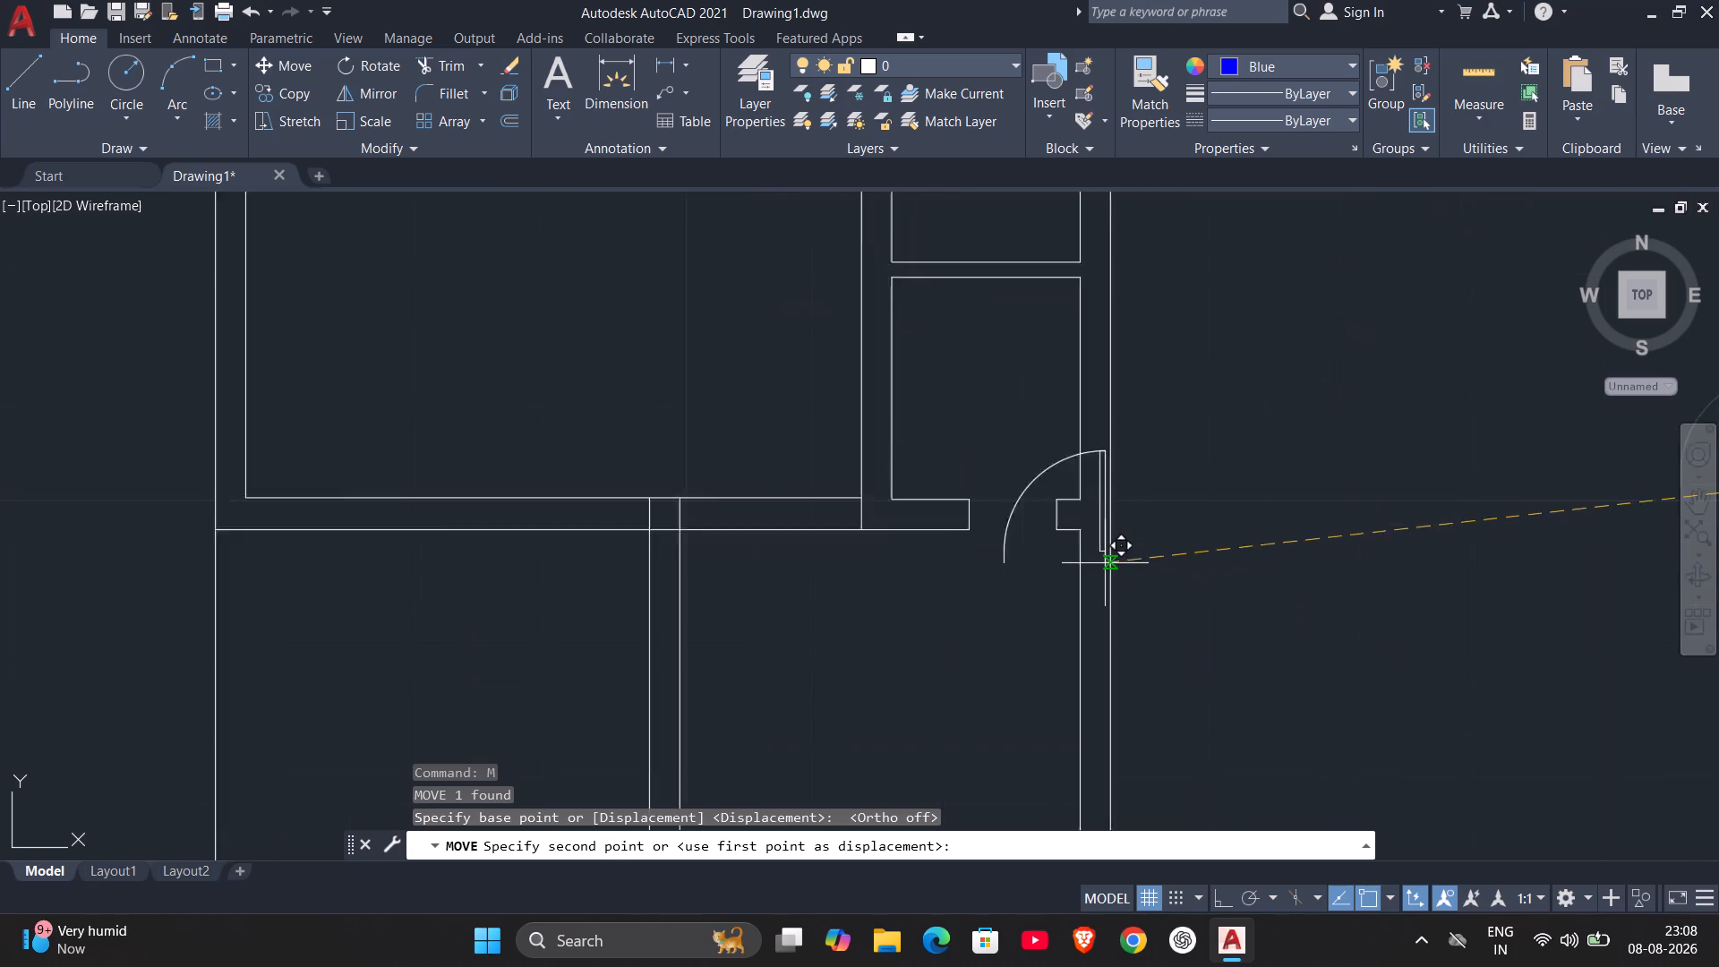
pyautogui.scroll(1, 1105, 563)
pyautogui.moveTo(981, 527); pyautogui.dragTo(1106, 685, button='middle')
pyautogui.scroll(2, 1108, 679)
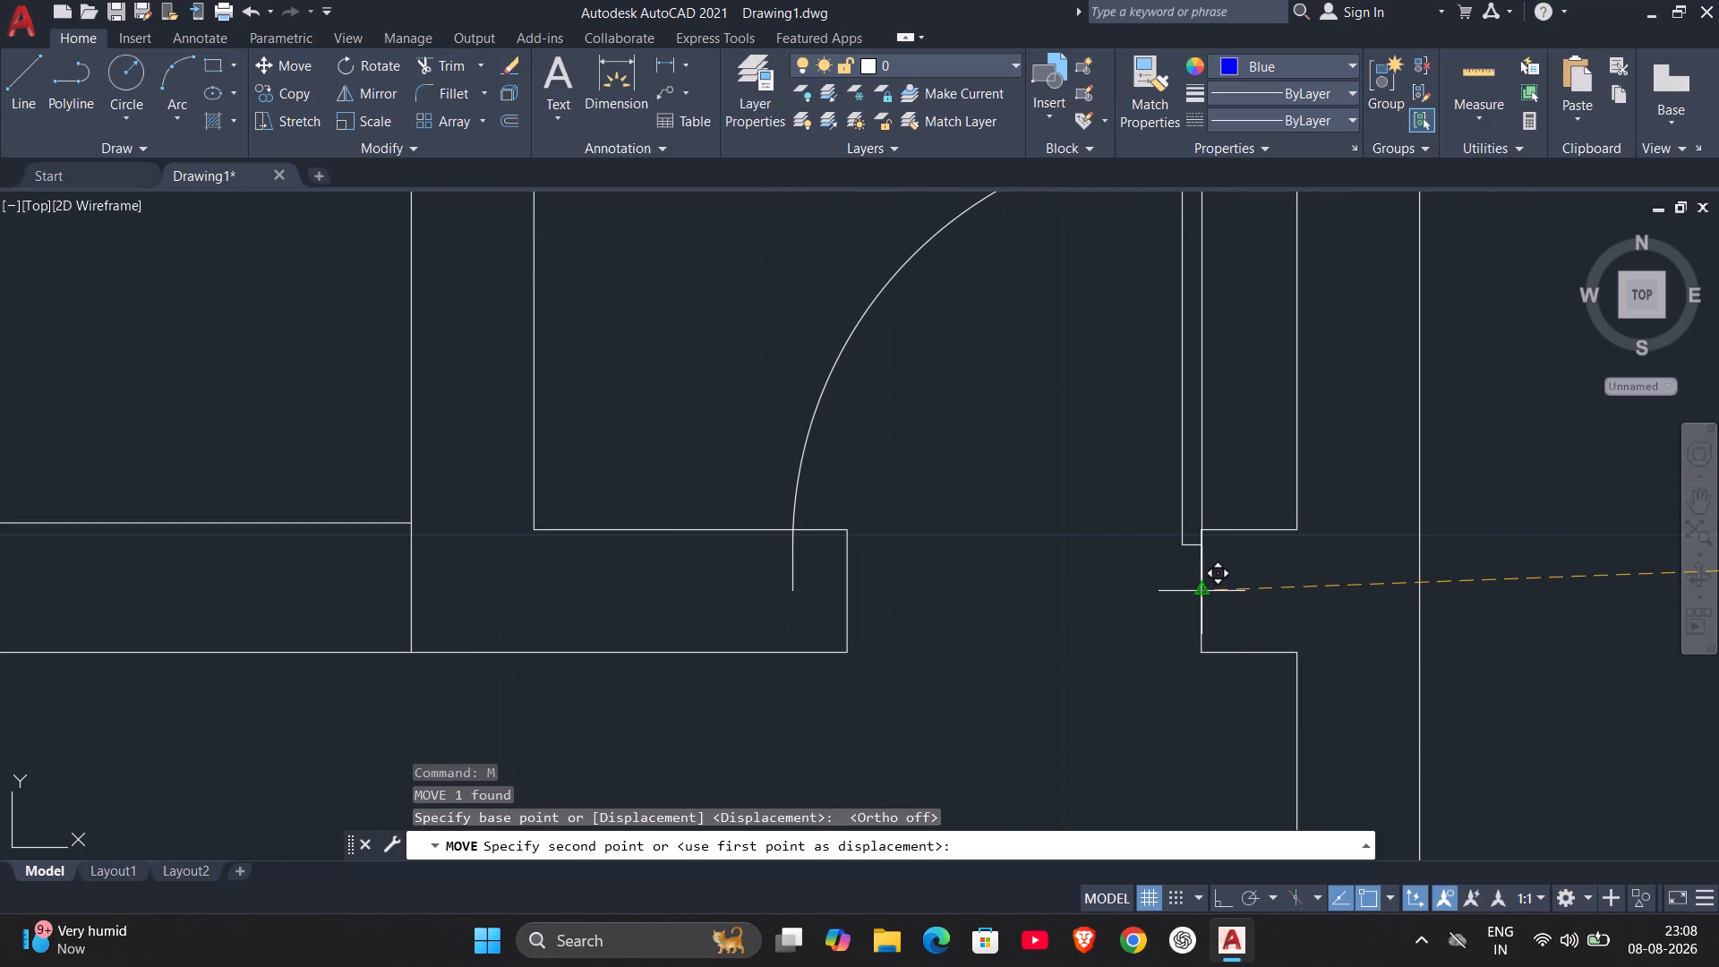
pyautogui.click(1205, 595)
# Shorten the placed door block's width with its width grip until the swing arc ends just inside the opening's west jamb.
pyautogui.click(1182, 471)
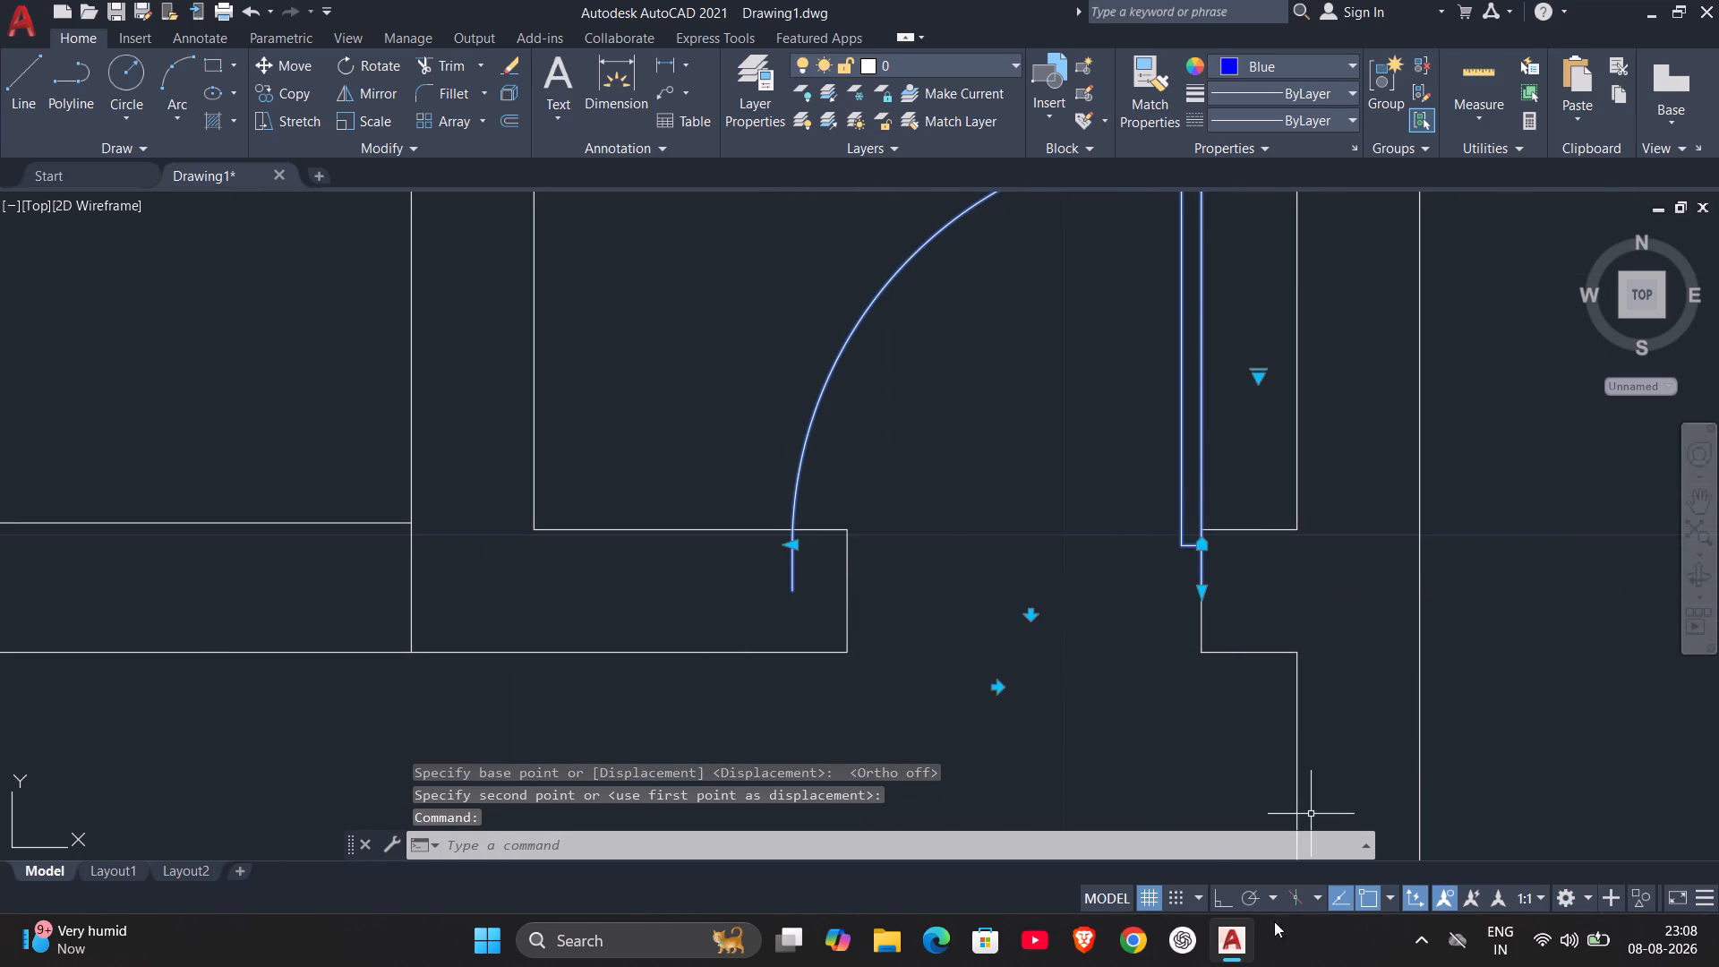
pyautogui.scroll(-1, 1070, 647)
pyautogui.moveTo(1053, 638); pyautogui.dragTo(1215, 682, button='middle')
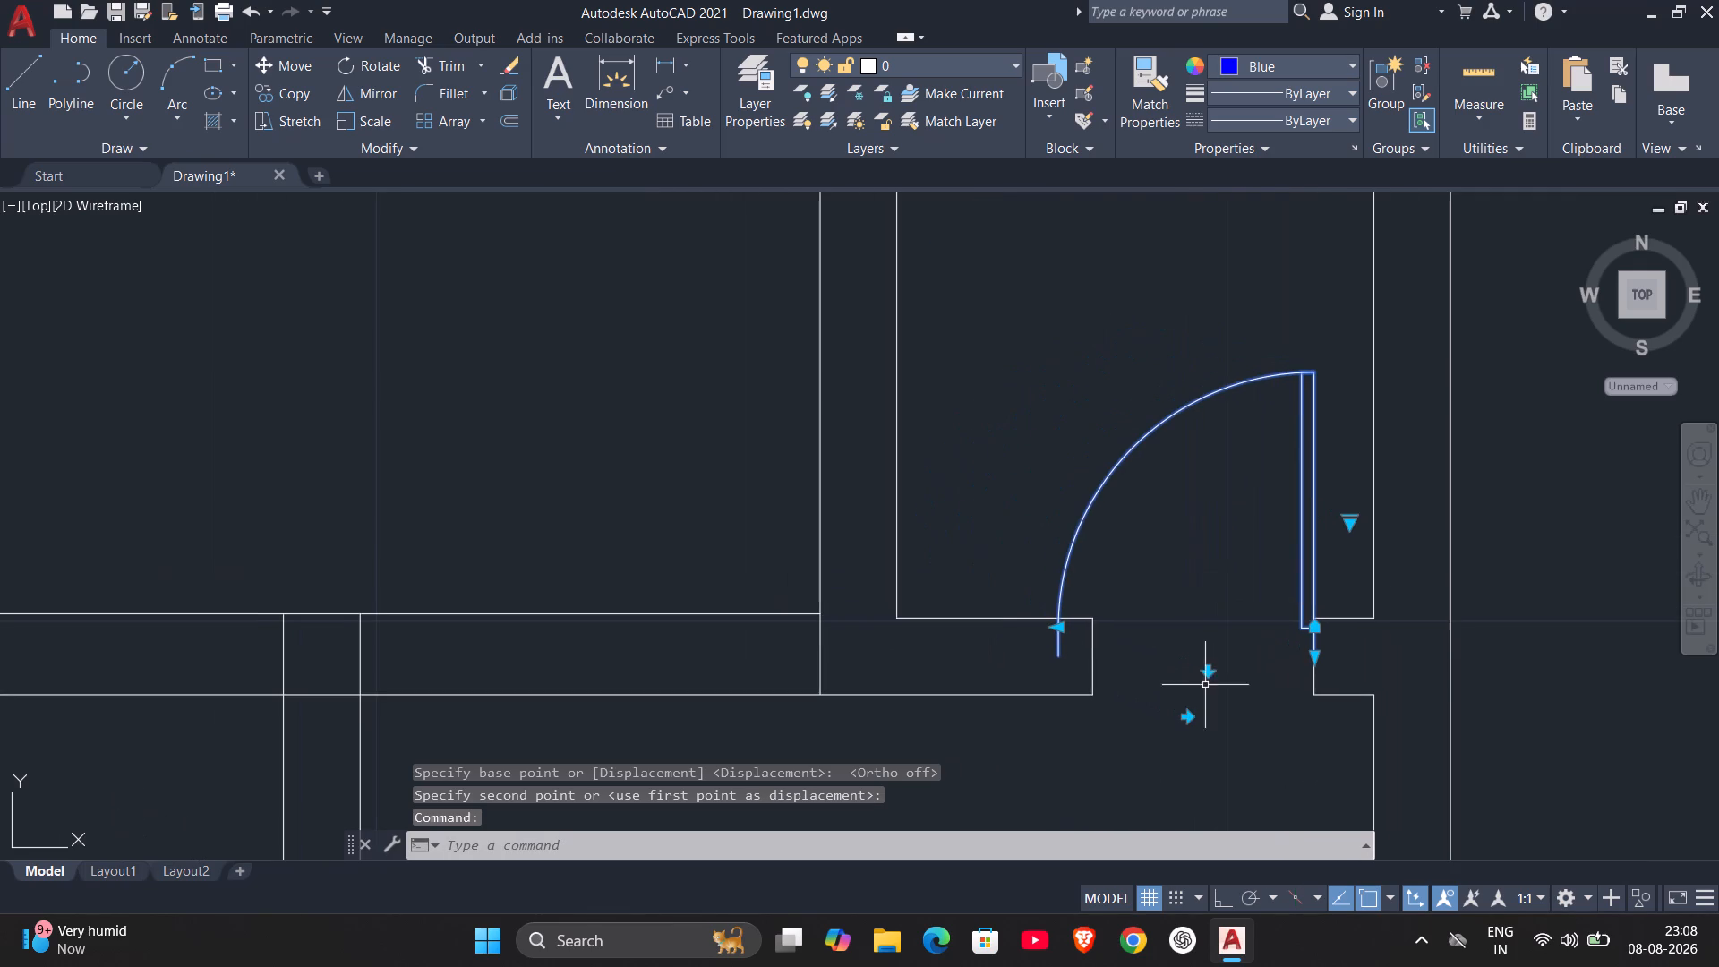
pyautogui.scroll(2, 1084, 635)
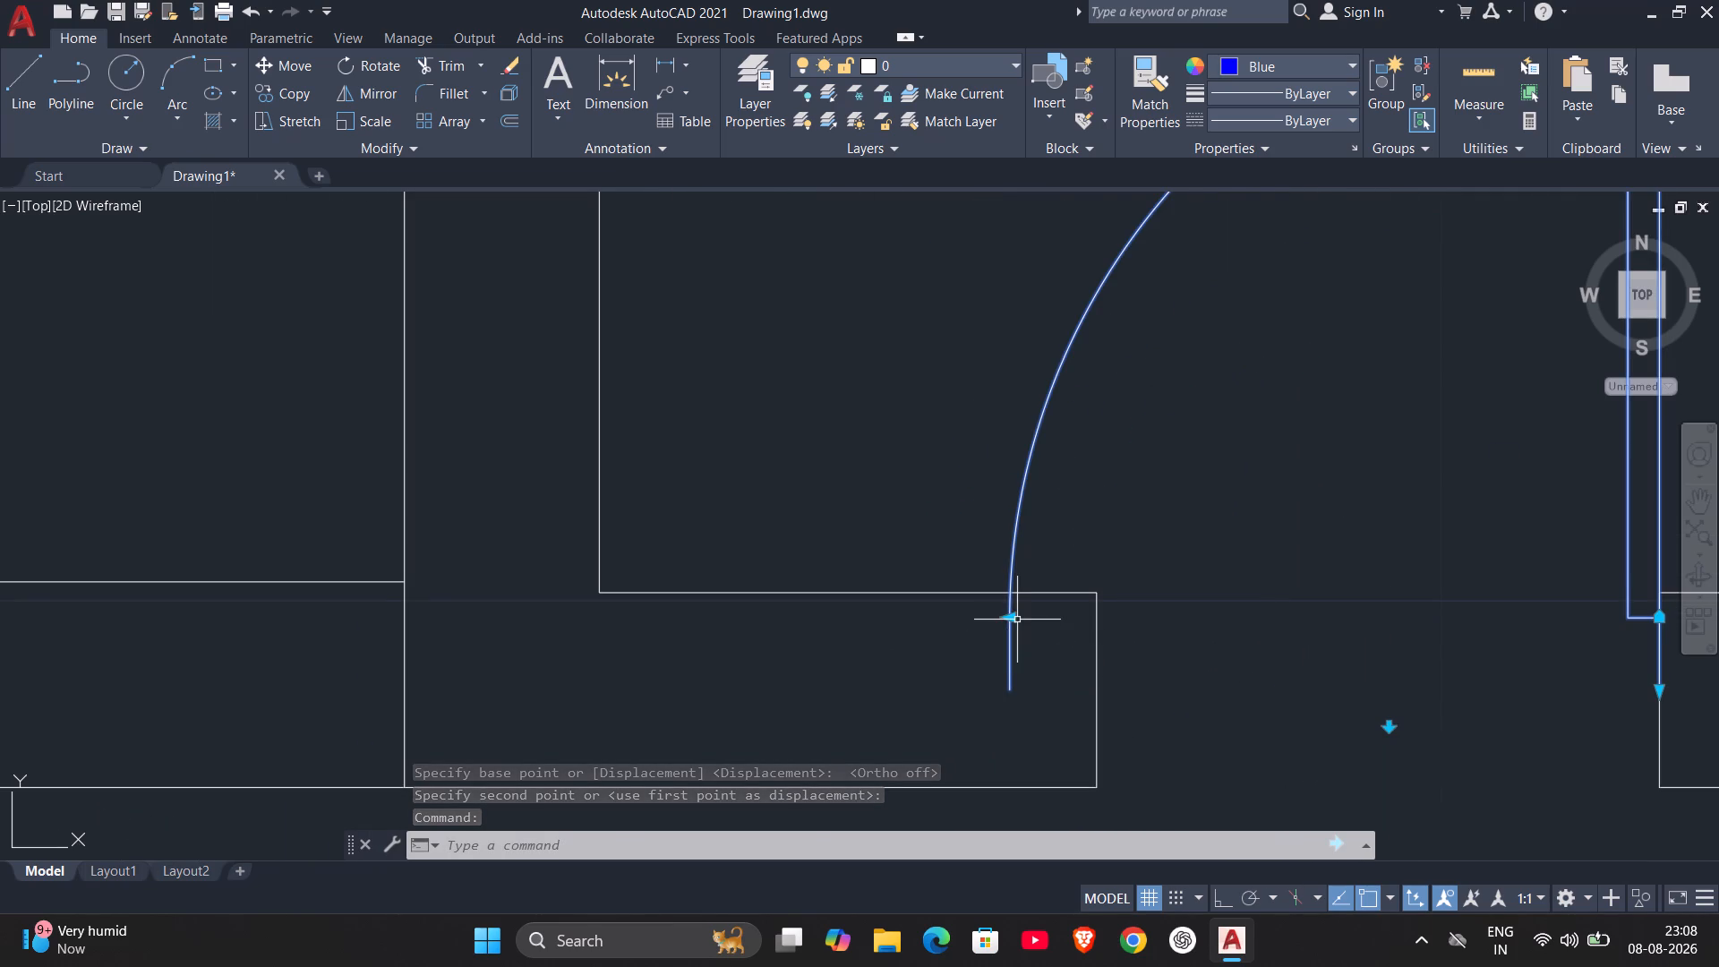
pyautogui.moveTo(1013, 616); pyautogui.dragTo(1097, 633)
pyautogui.click(1097, 633)
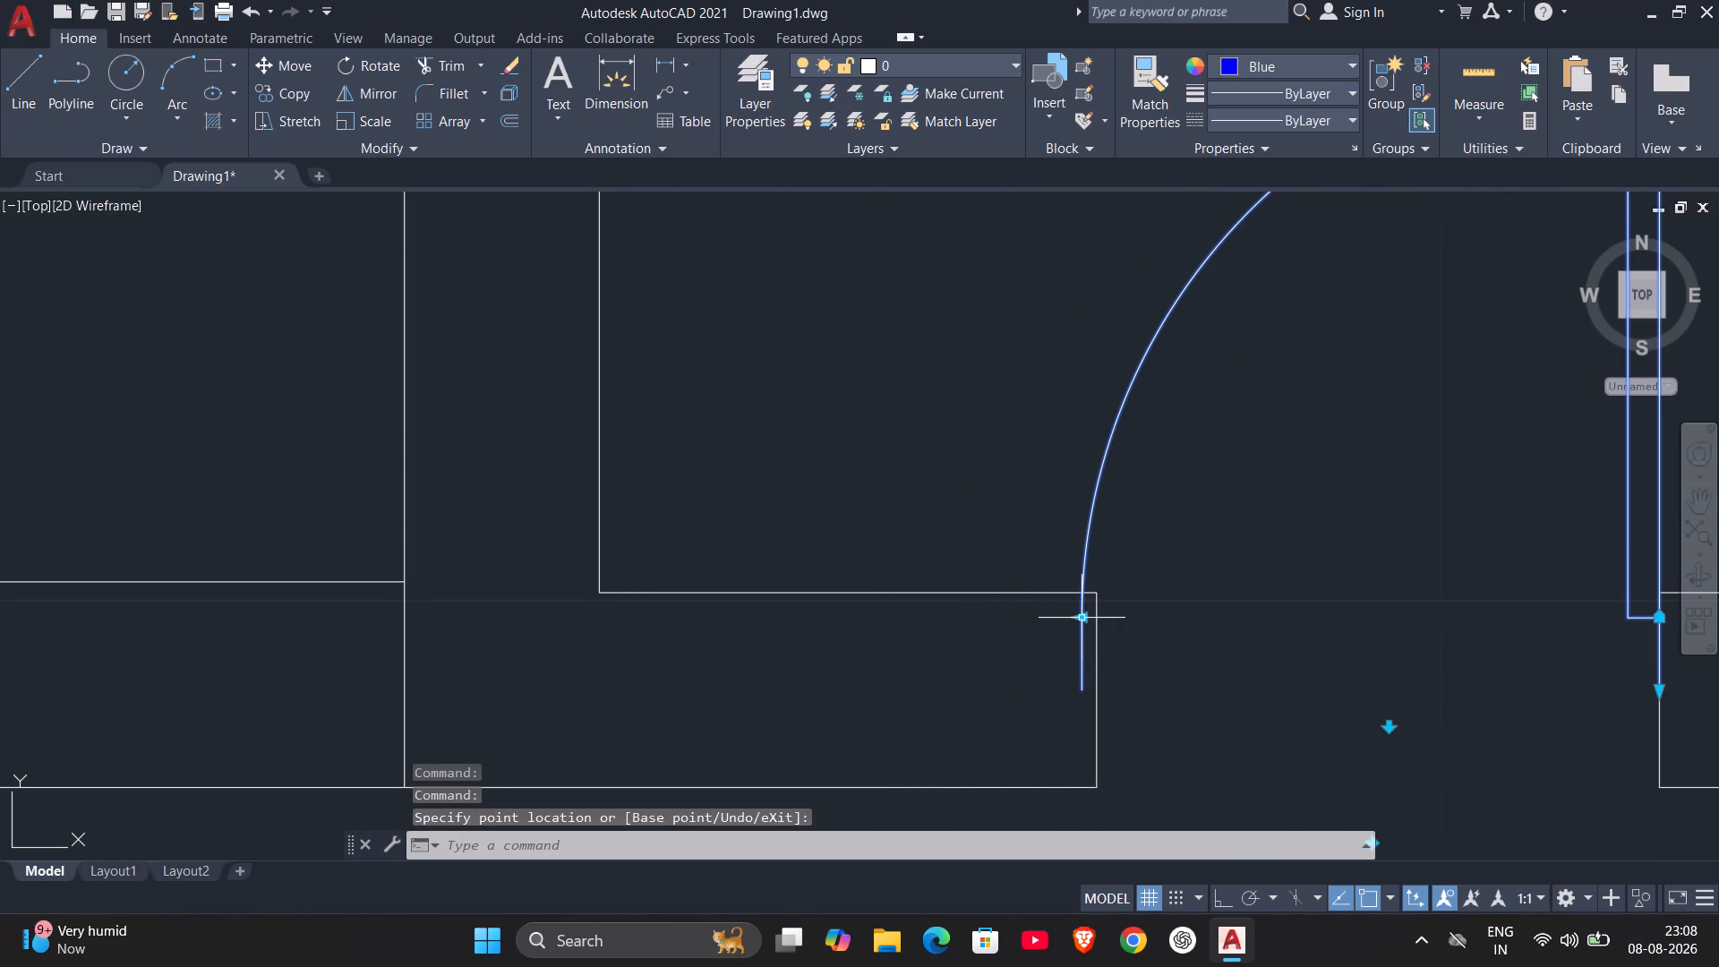
pyautogui.click(1085, 613)
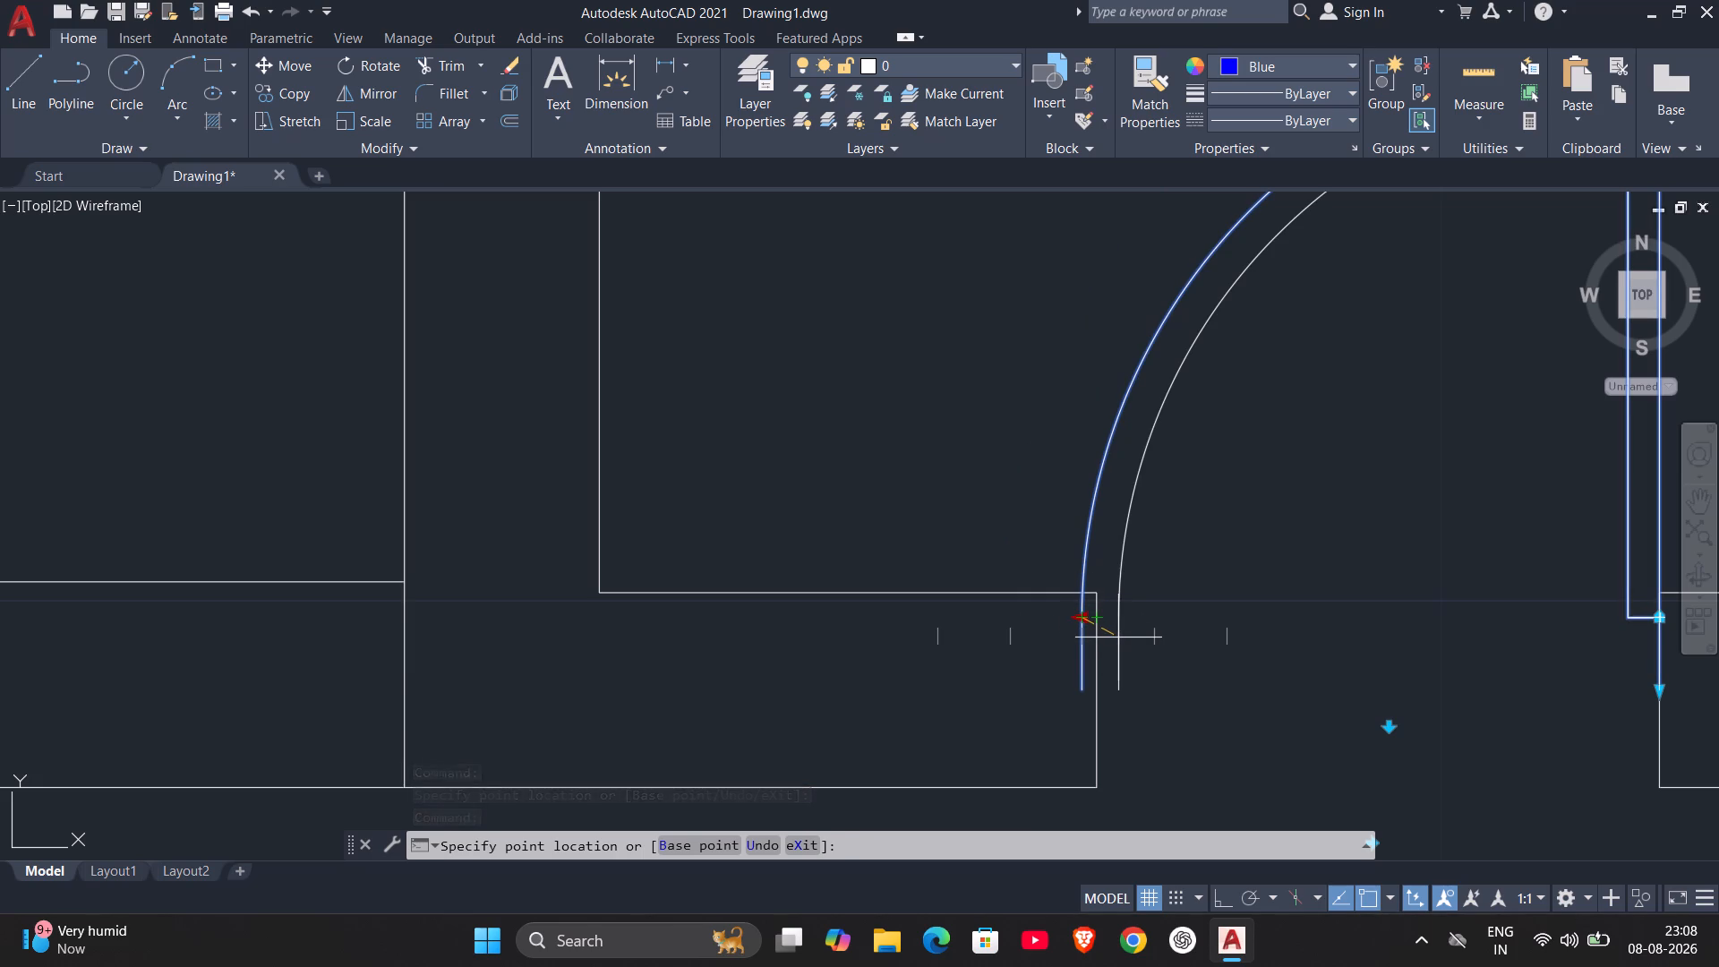
pyautogui.click(1118, 638)
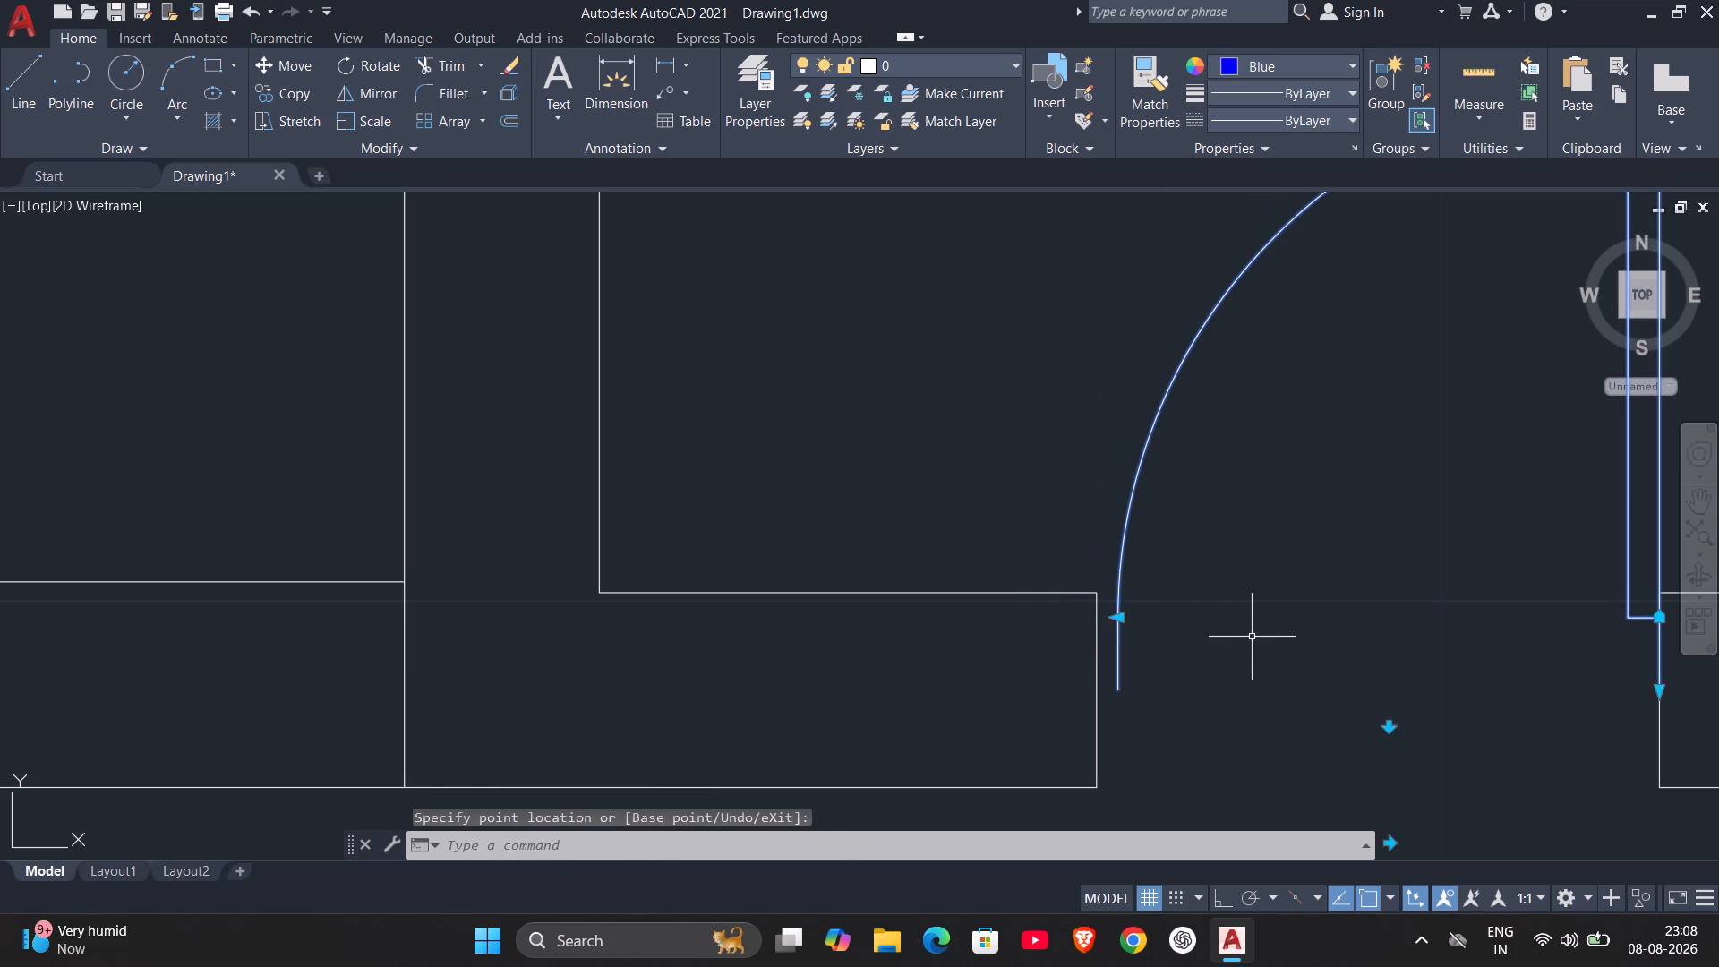
# Scale the door block up slightly from its hinge point on the east jamb so its arc meets the west jamb.
pyautogui.write('SC')
pyautogui.press('Return')
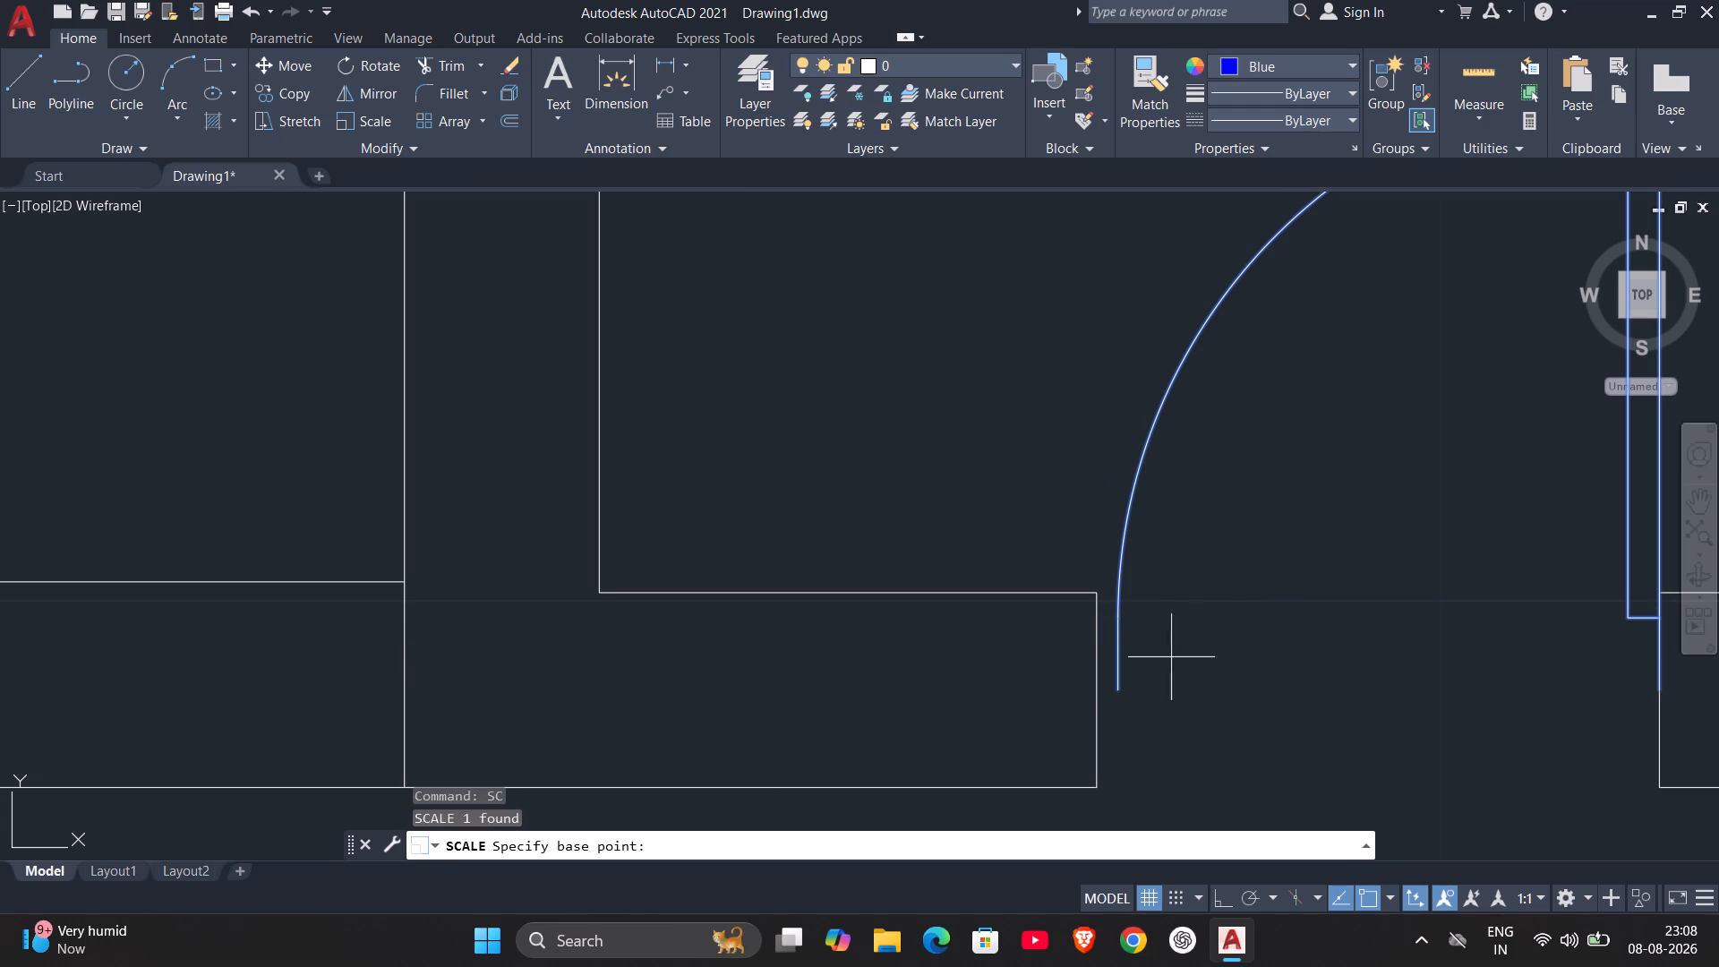
pyautogui.click(1663, 687)
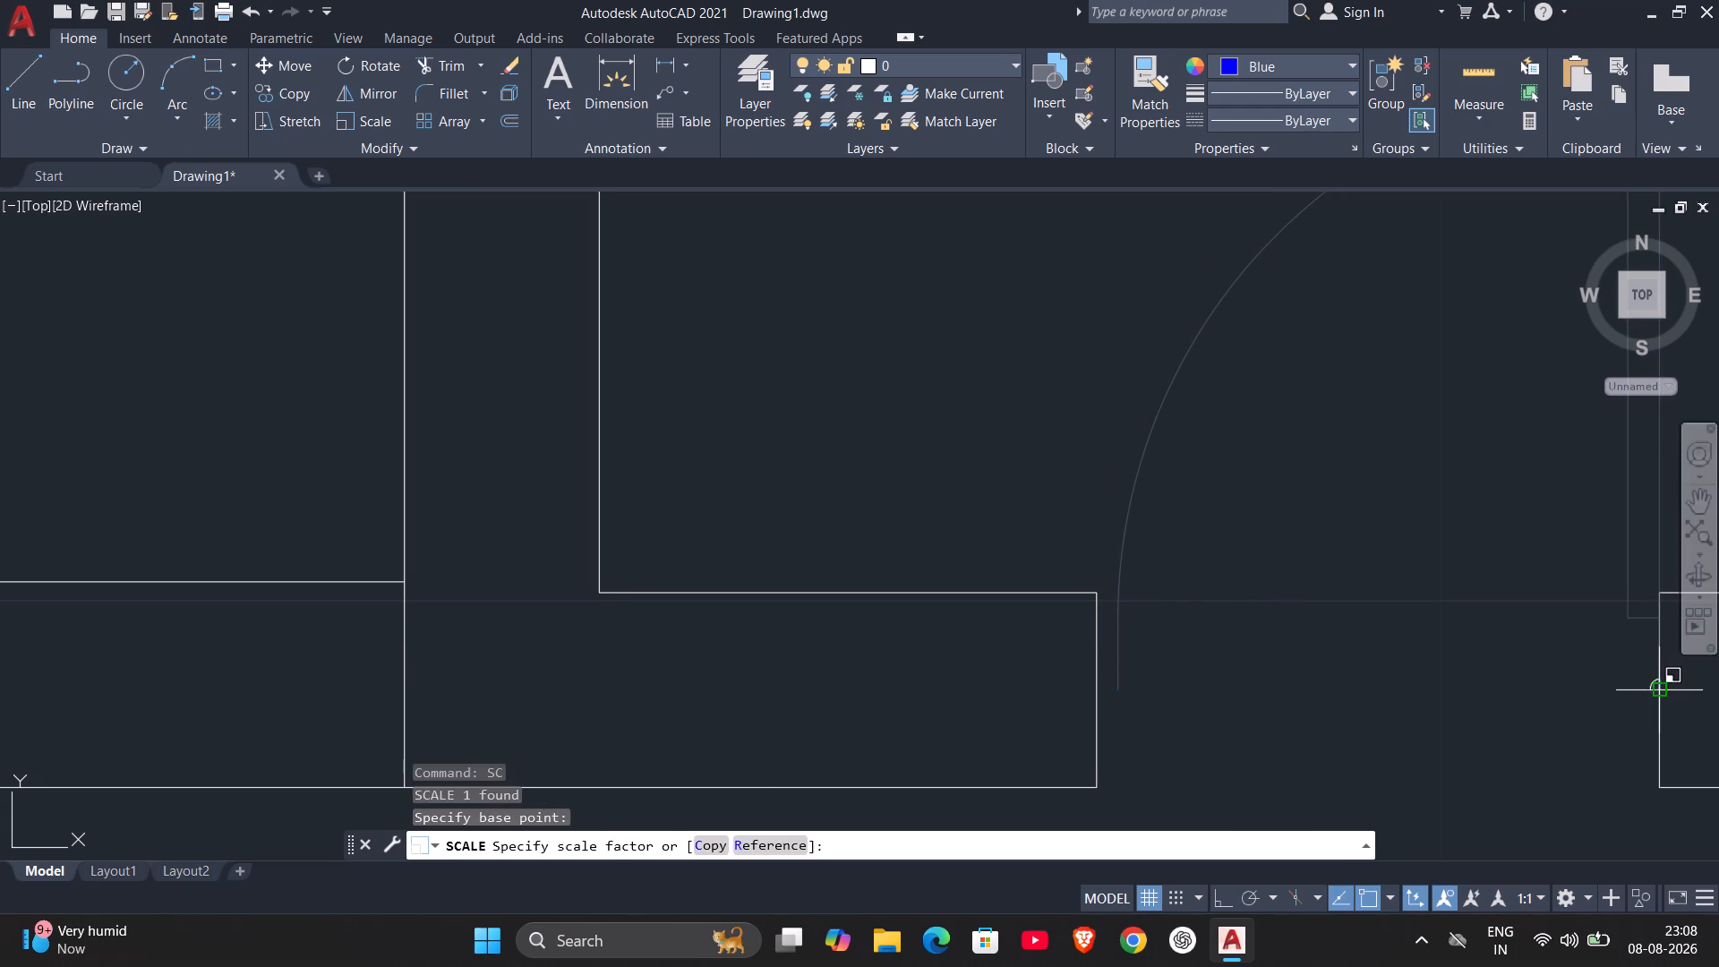
pyautogui.scroll(2, 1337, 668)
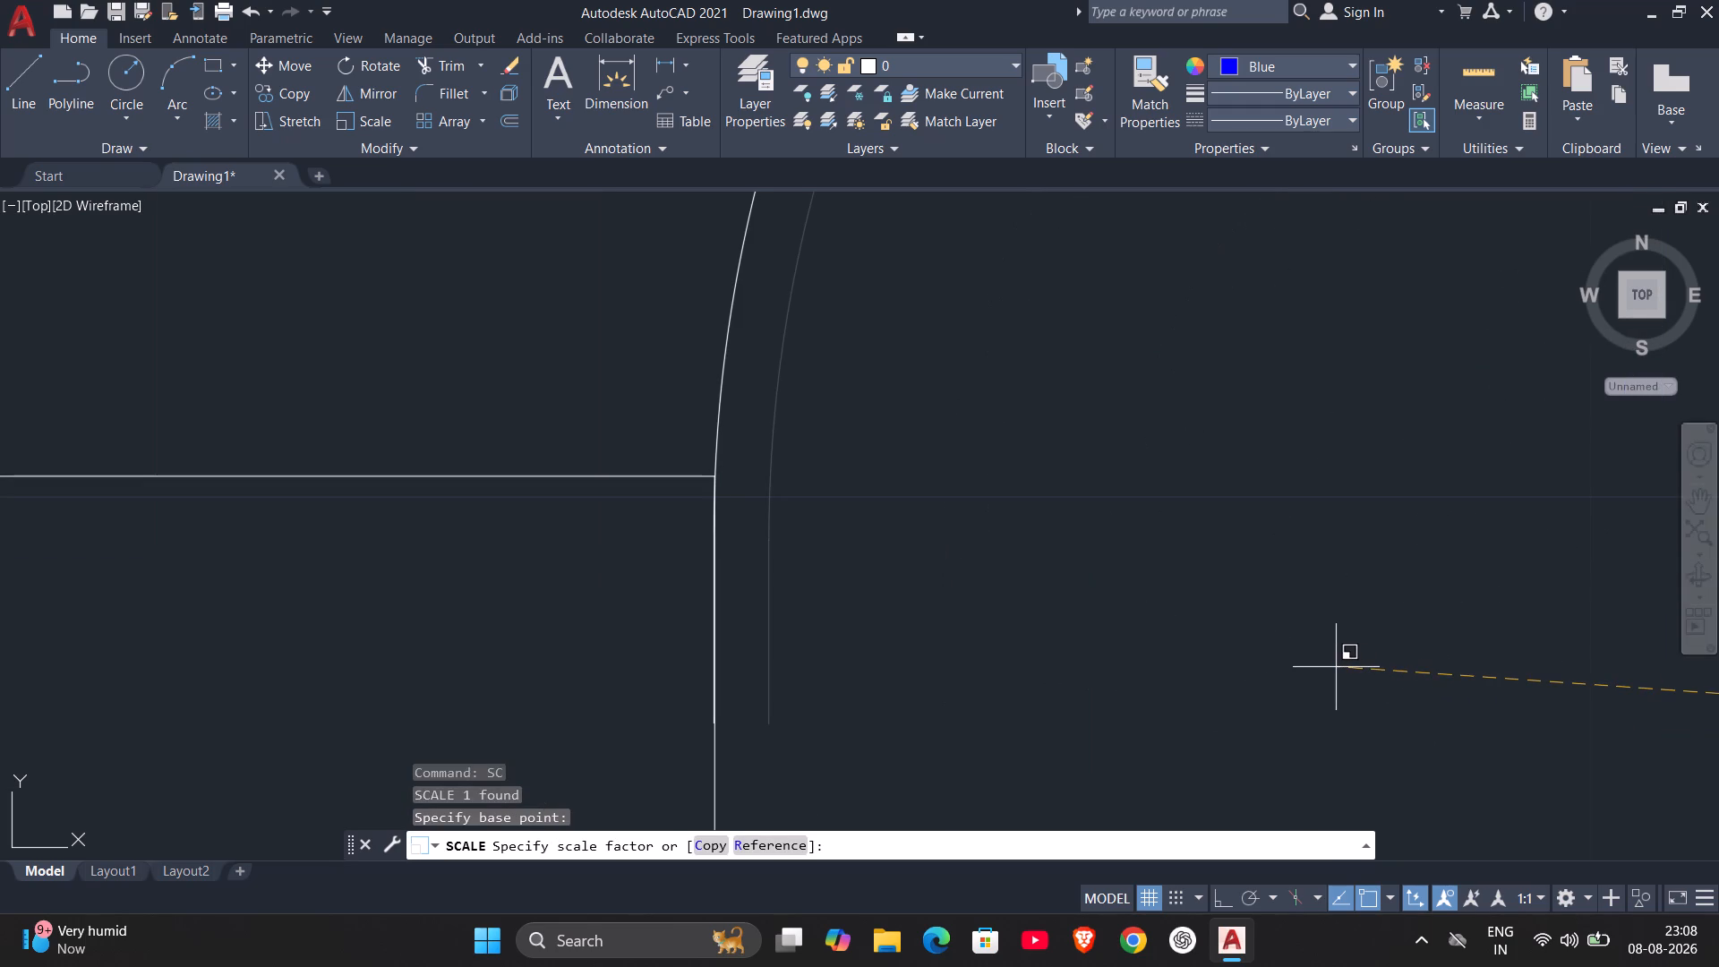
pyautogui.scroll(1, 1335, 667)
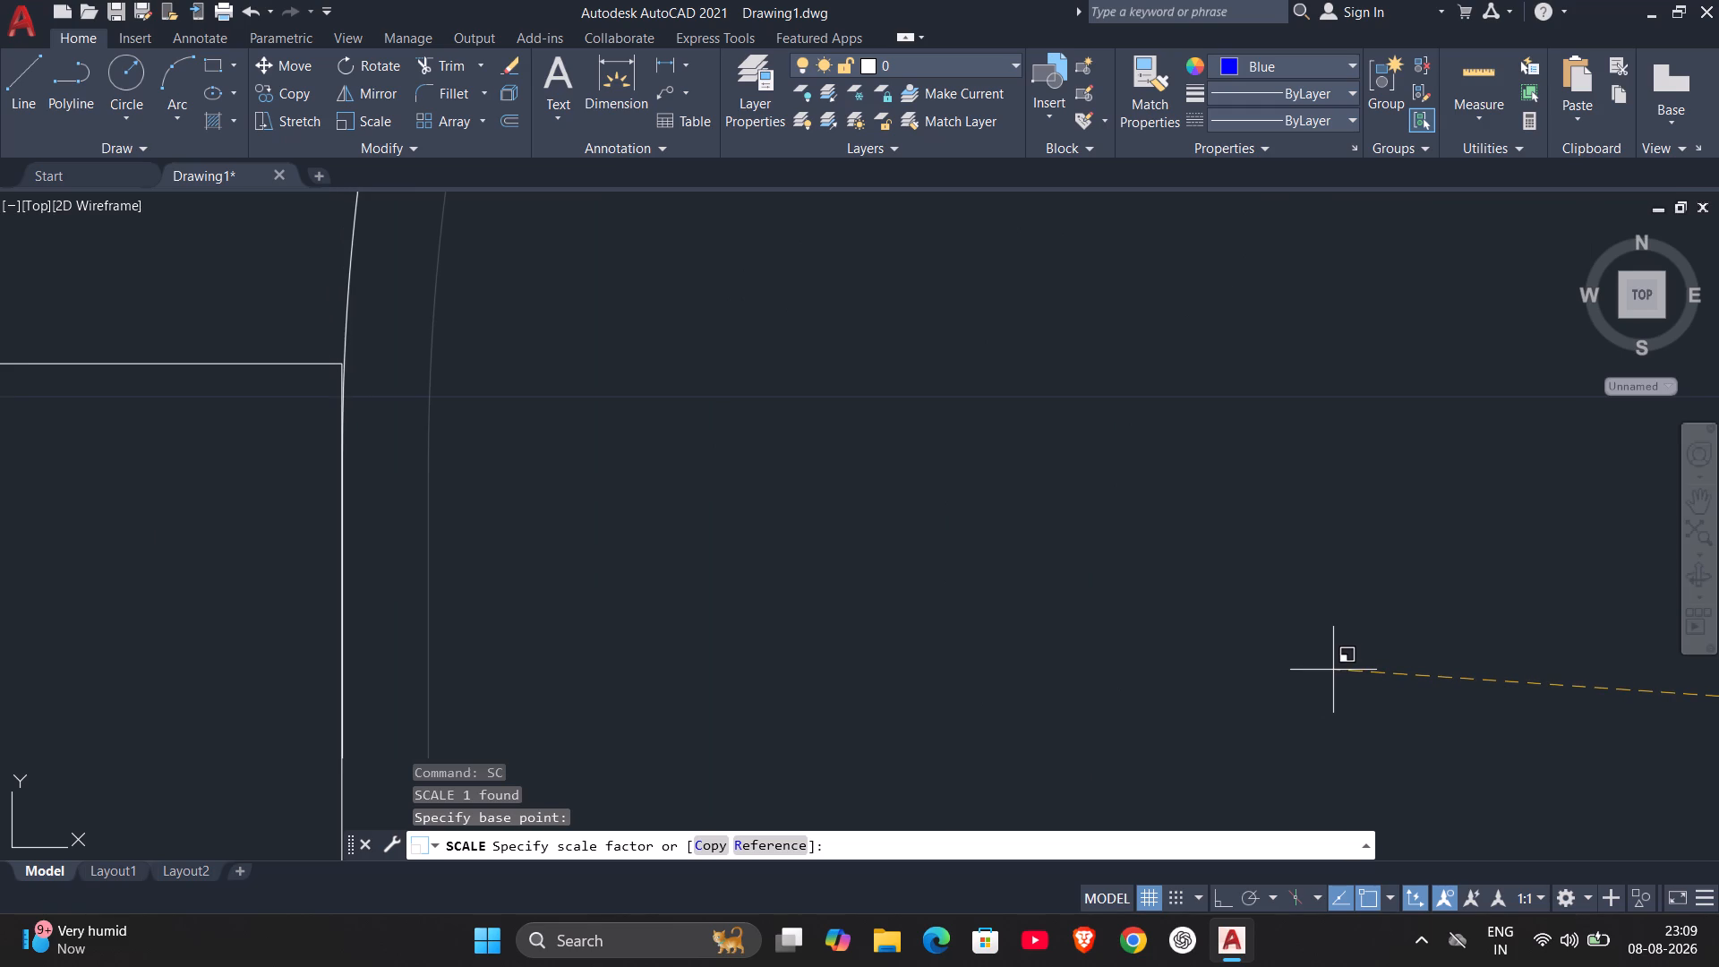
pyautogui.click(1332, 672)
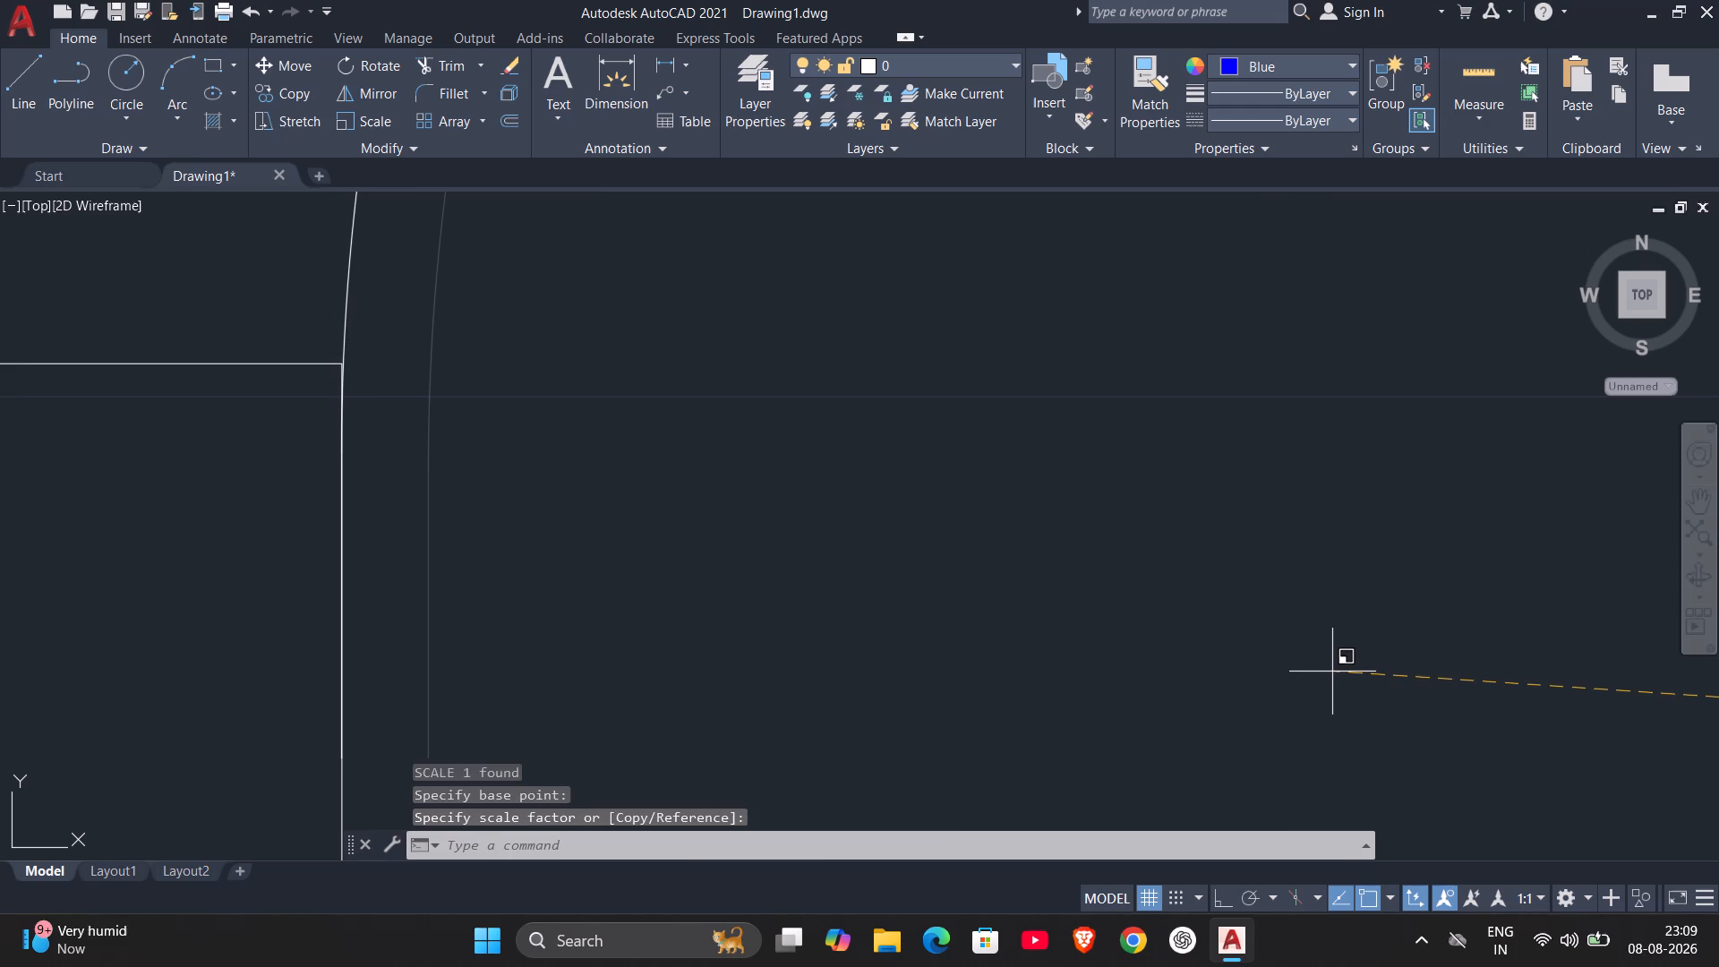
pyautogui.scroll(-5, 1332, 672)
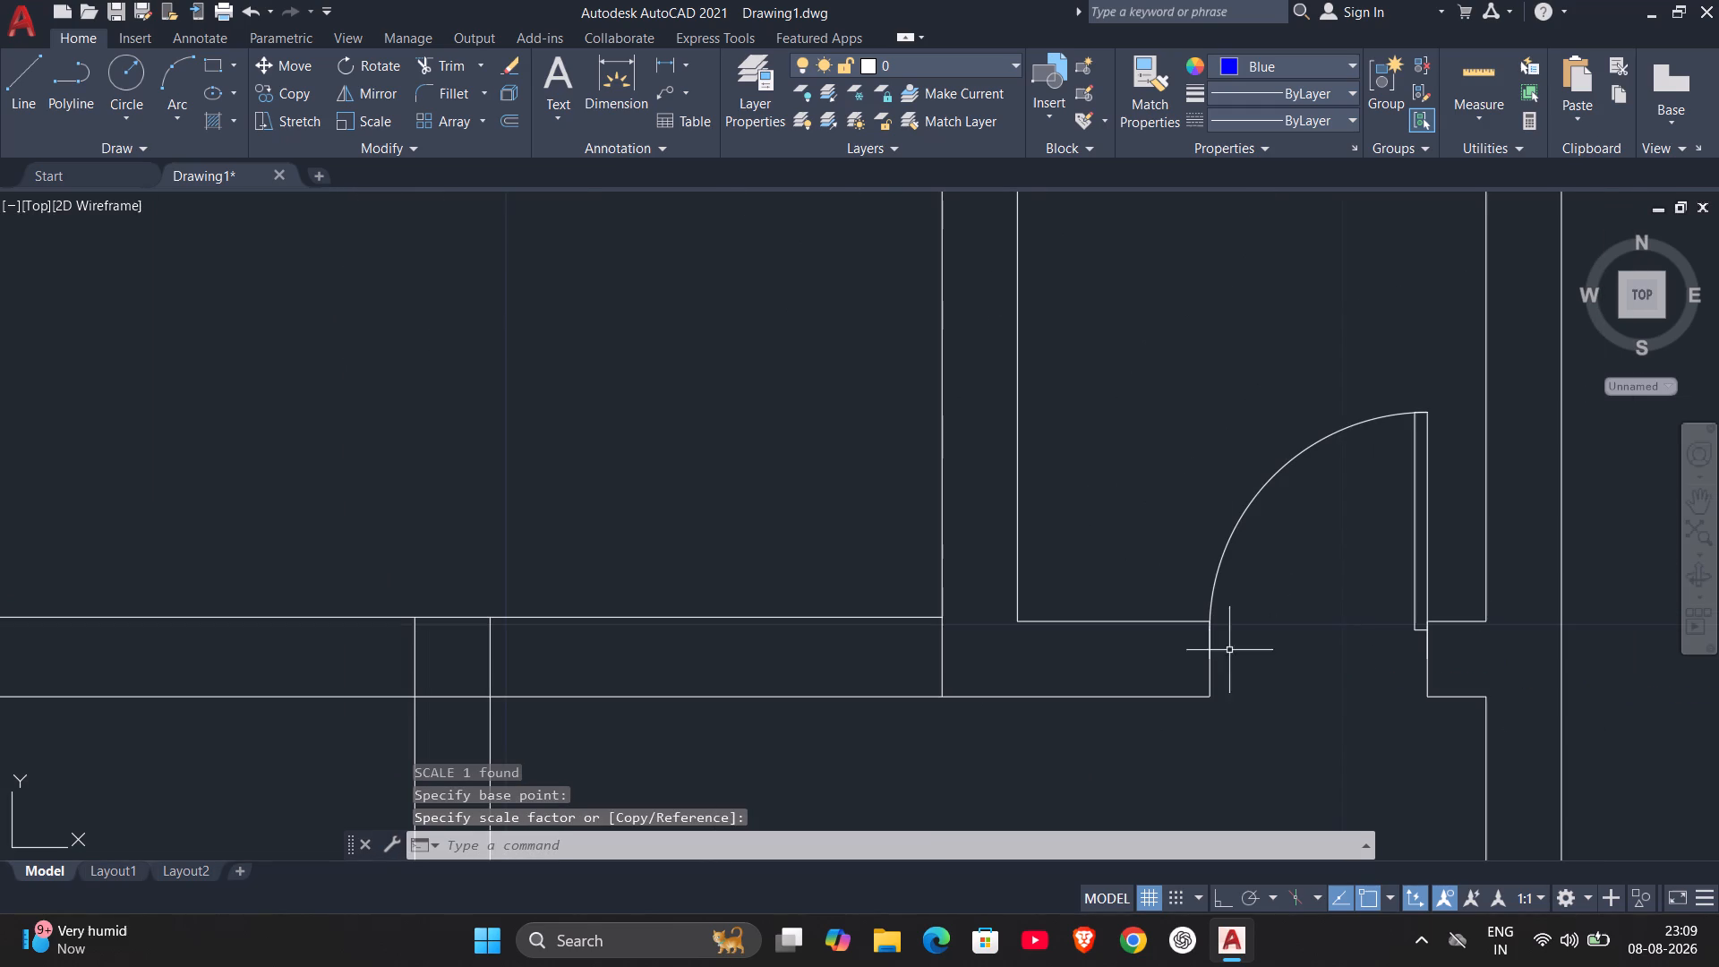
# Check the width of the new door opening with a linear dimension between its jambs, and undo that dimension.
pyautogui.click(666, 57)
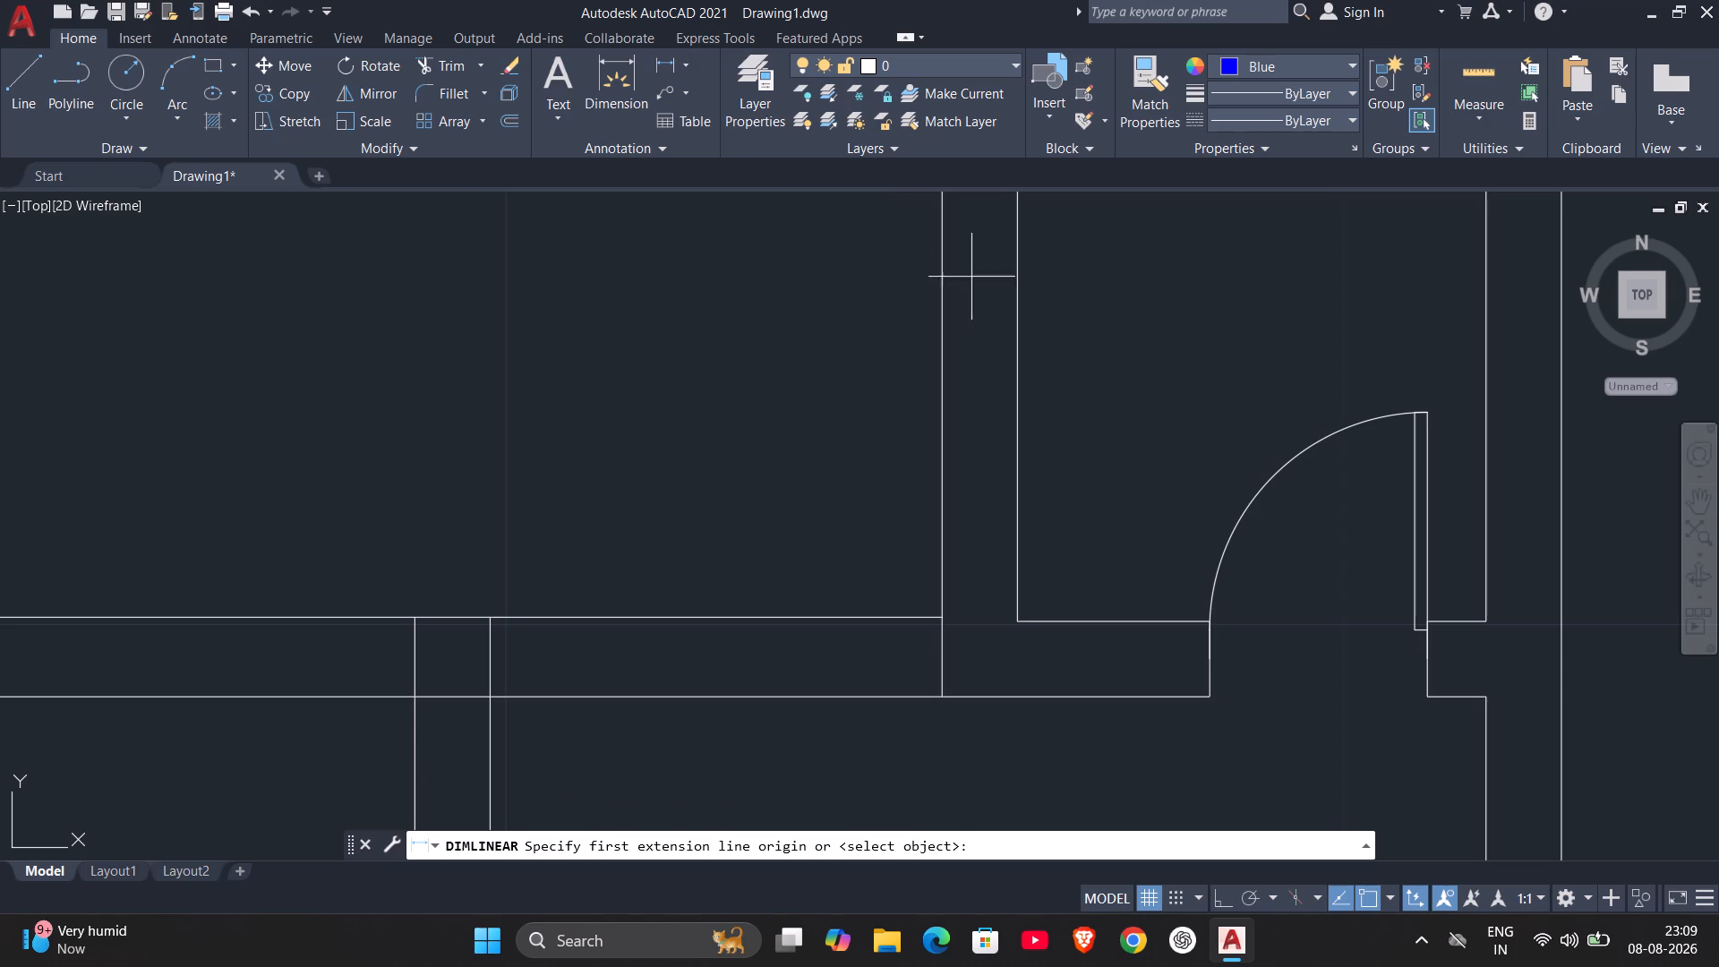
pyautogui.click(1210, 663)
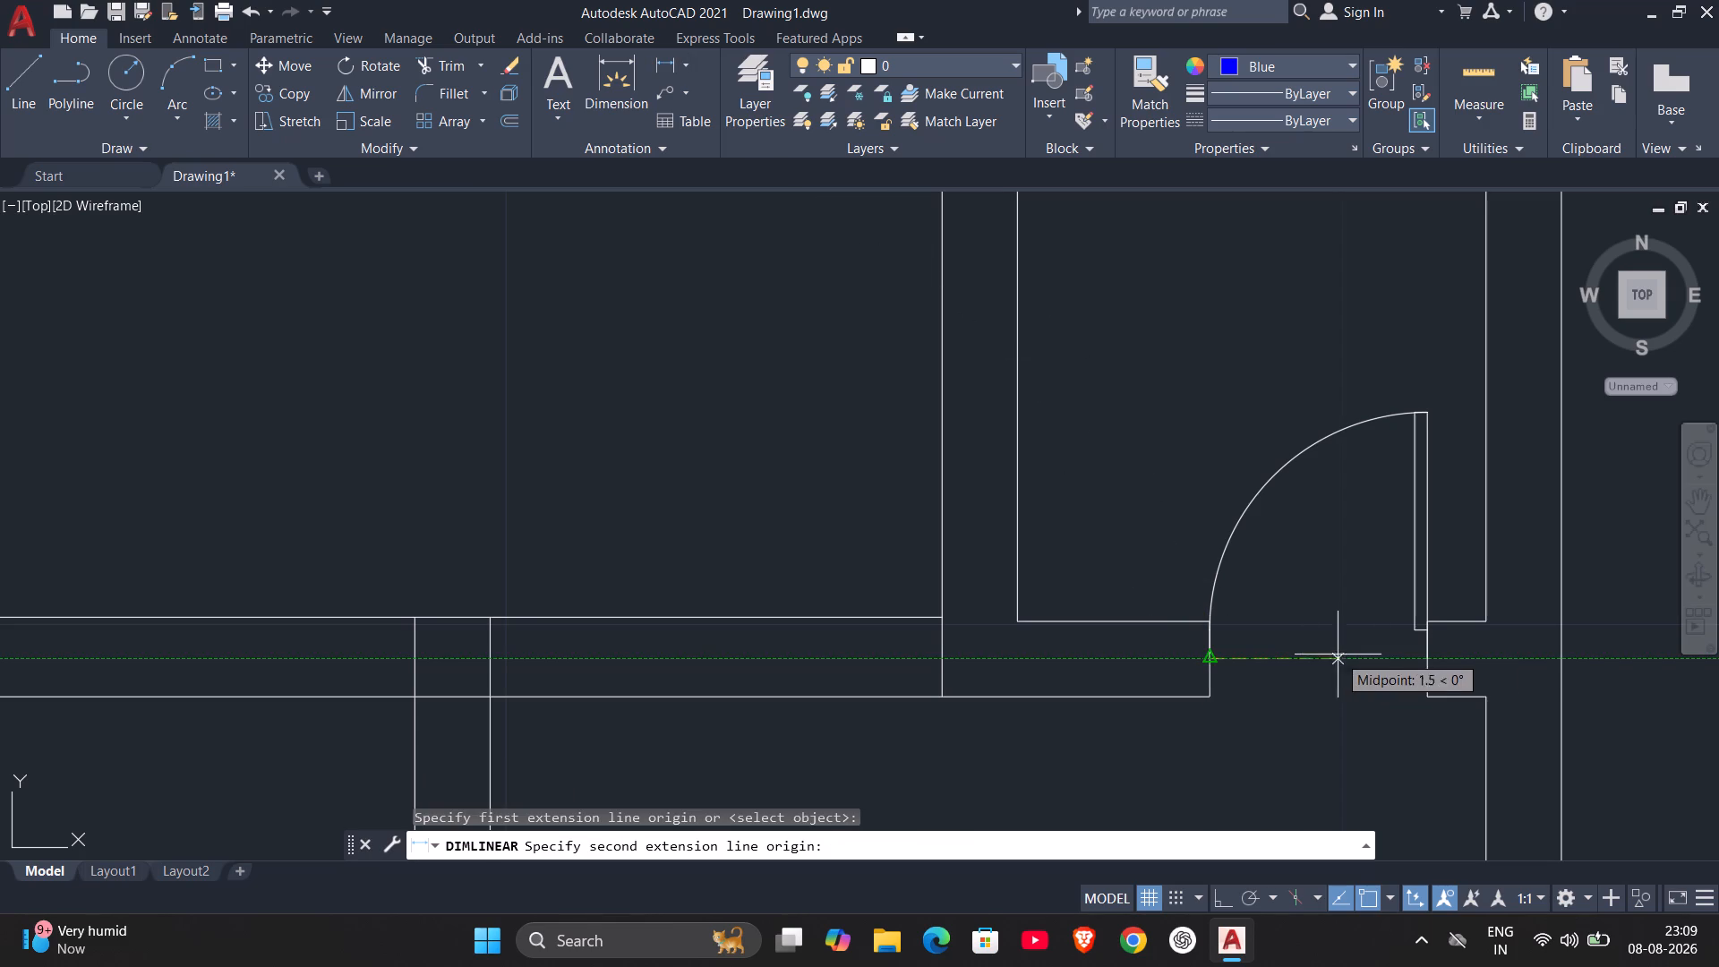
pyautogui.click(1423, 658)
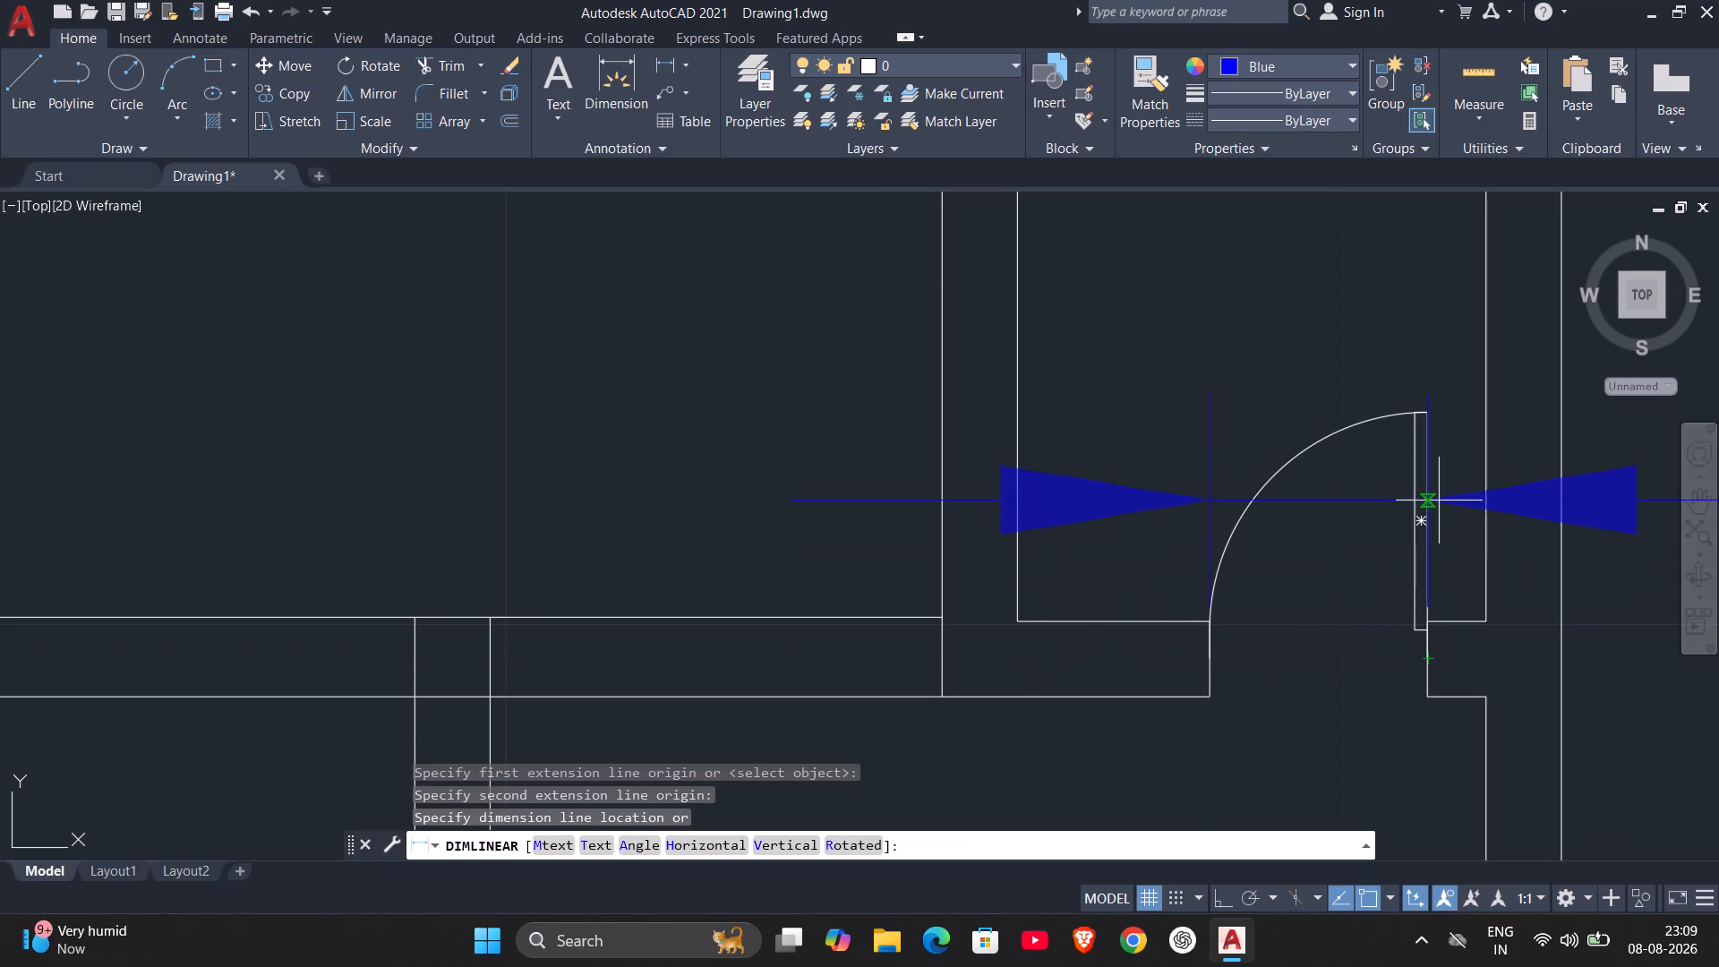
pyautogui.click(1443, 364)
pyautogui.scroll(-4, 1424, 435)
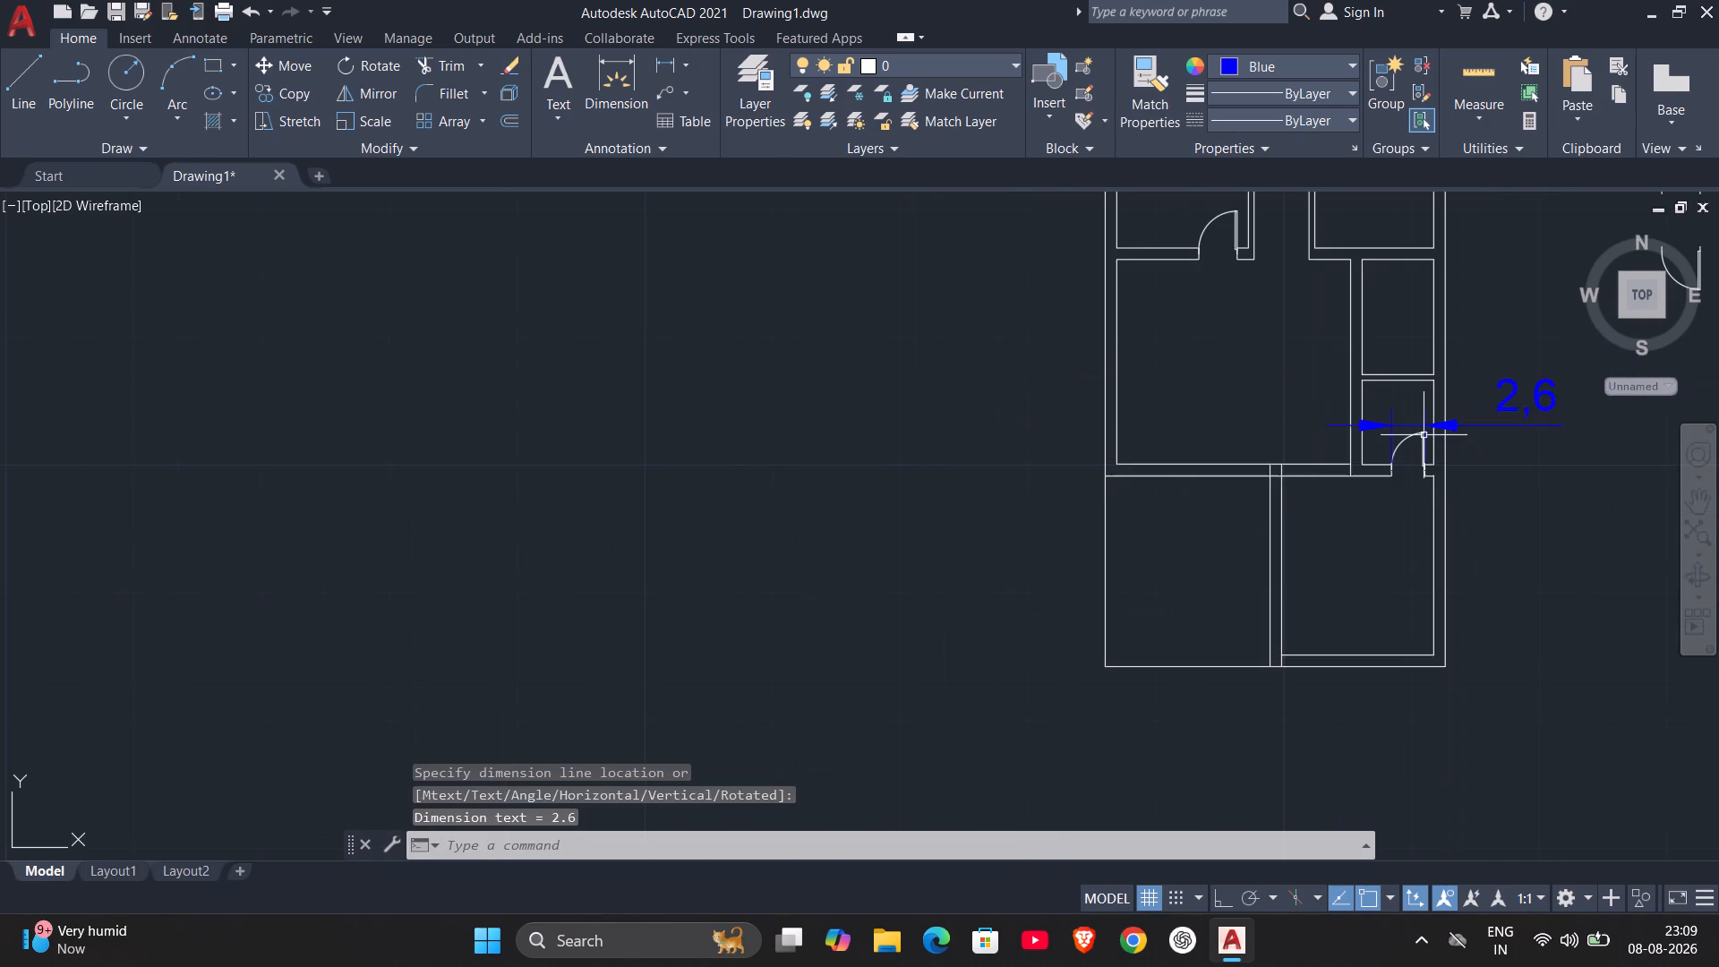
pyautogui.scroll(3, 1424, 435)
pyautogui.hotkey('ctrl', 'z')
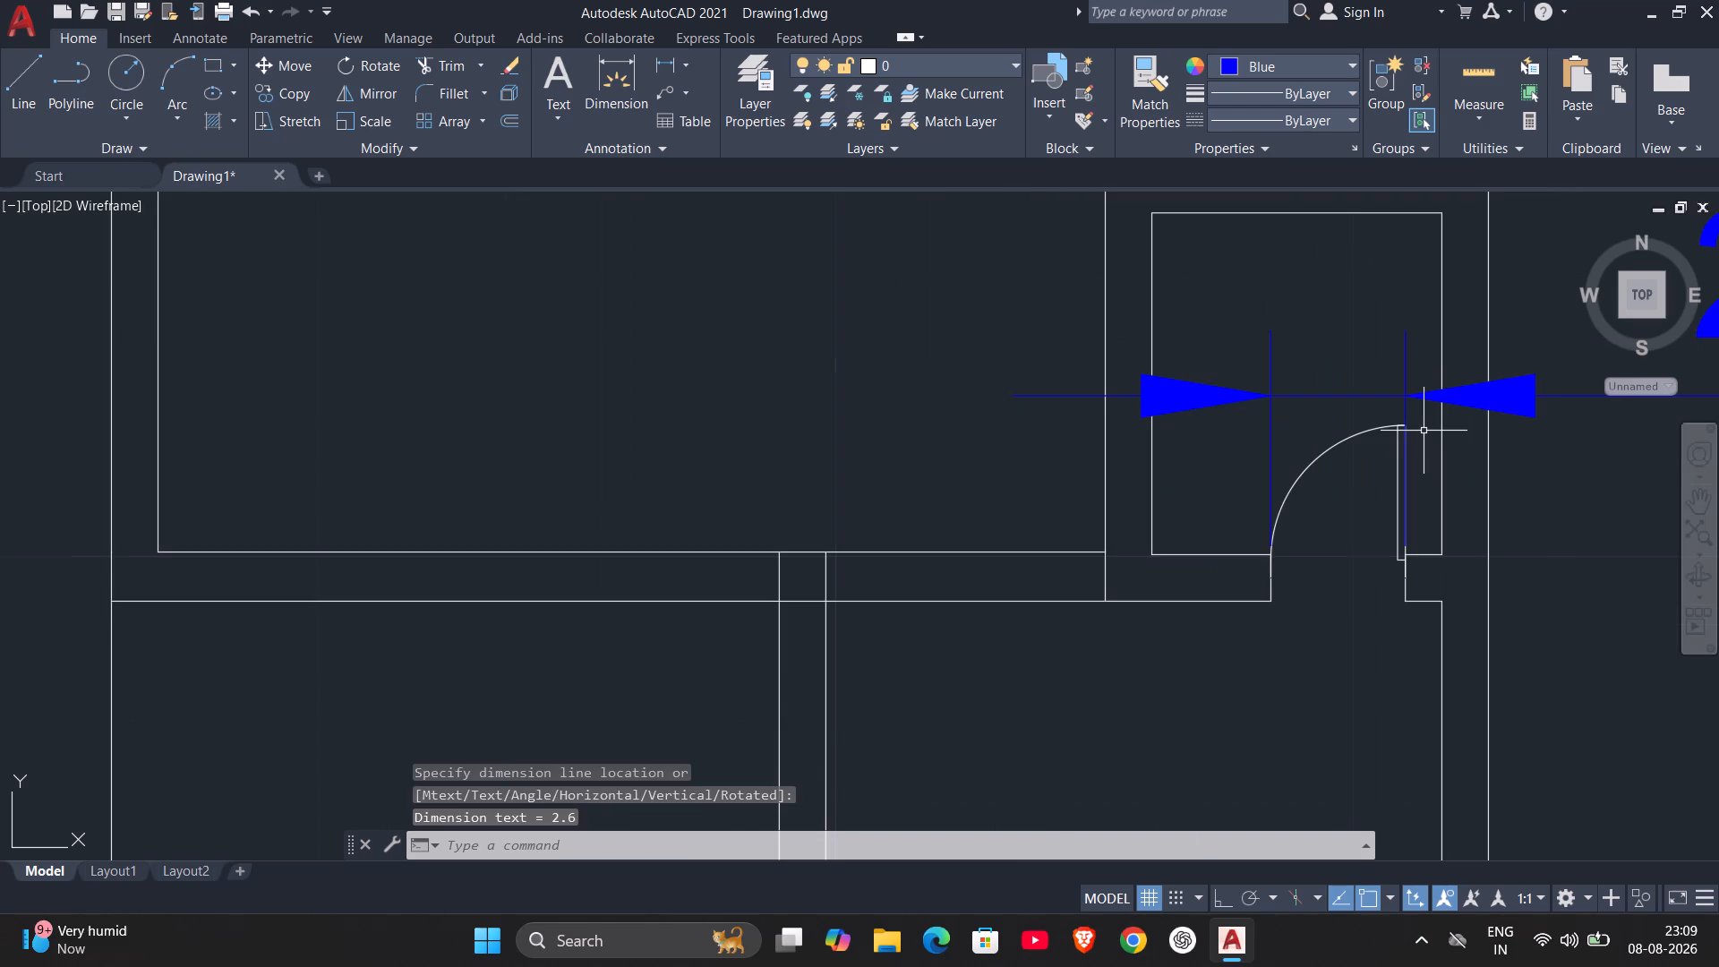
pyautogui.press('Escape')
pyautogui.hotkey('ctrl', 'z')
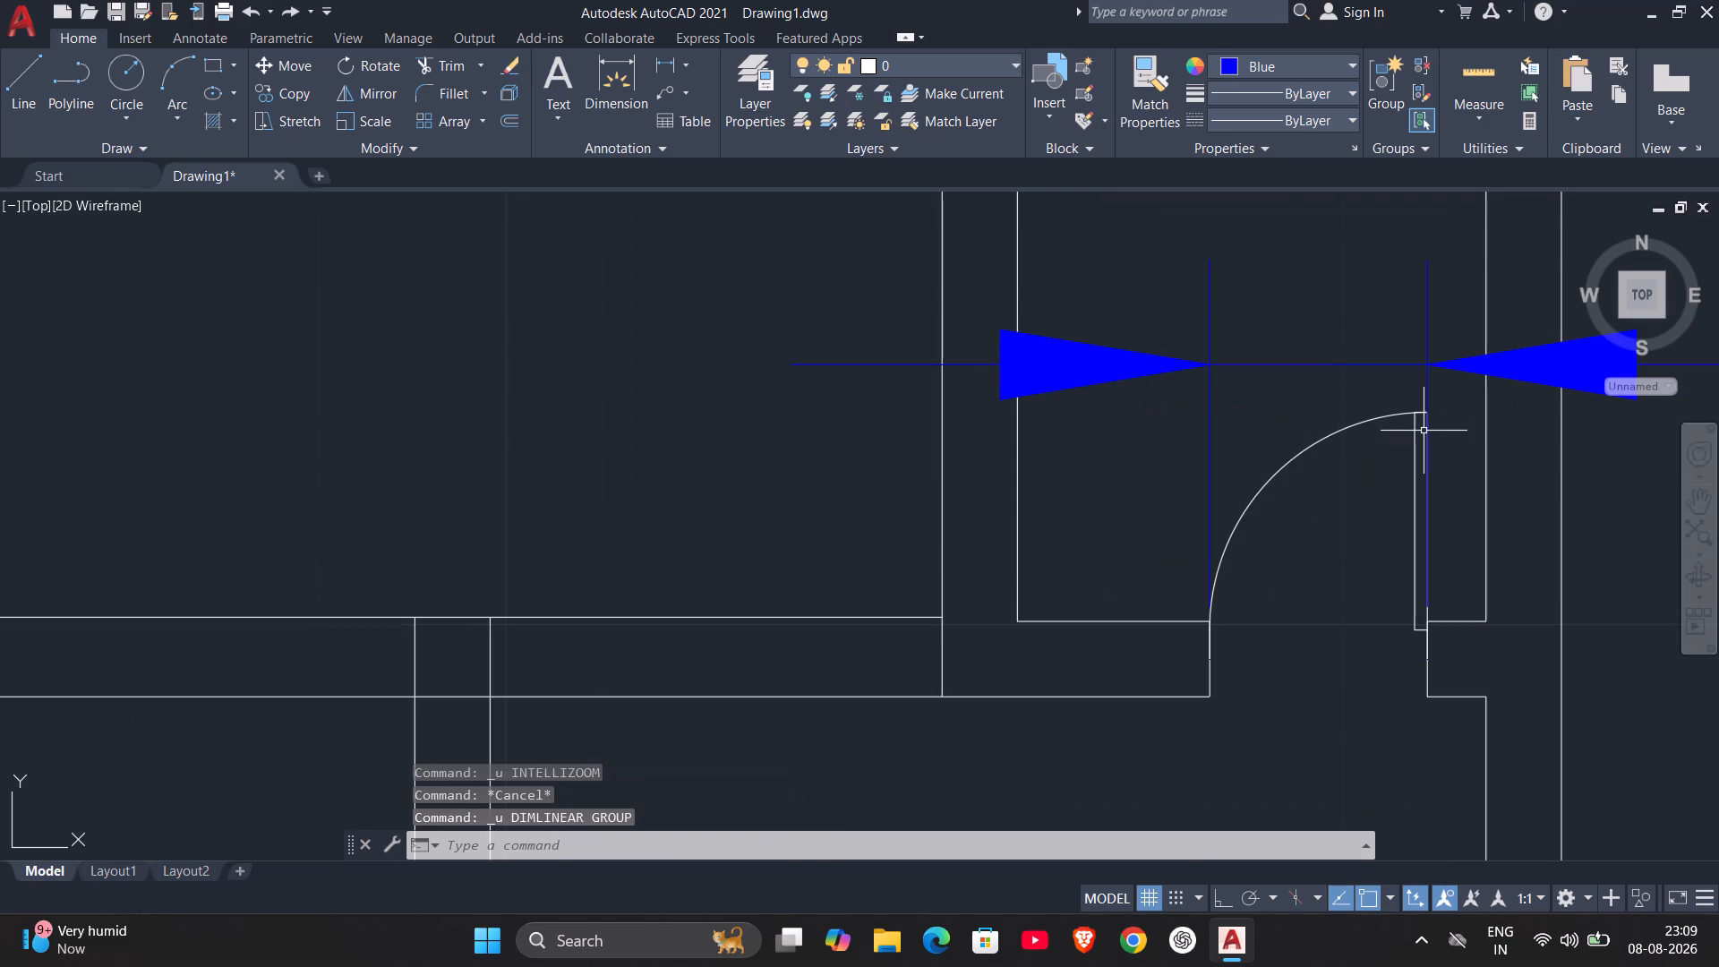
# Copy the door just fitted in the small southeast room to the empty area south of the loose set of four.
pyautogui.scroll(-5, 1424, 431)
pyautogui.scroll(3, 1412, 432)
pyautogui.scroll(-3, 1417, 446)
pyautogui.moveTo(1492, 501); pyautogui.dragTo(1374, 534, button='middle')
pyautogui.scroll(2, 1321, 492)
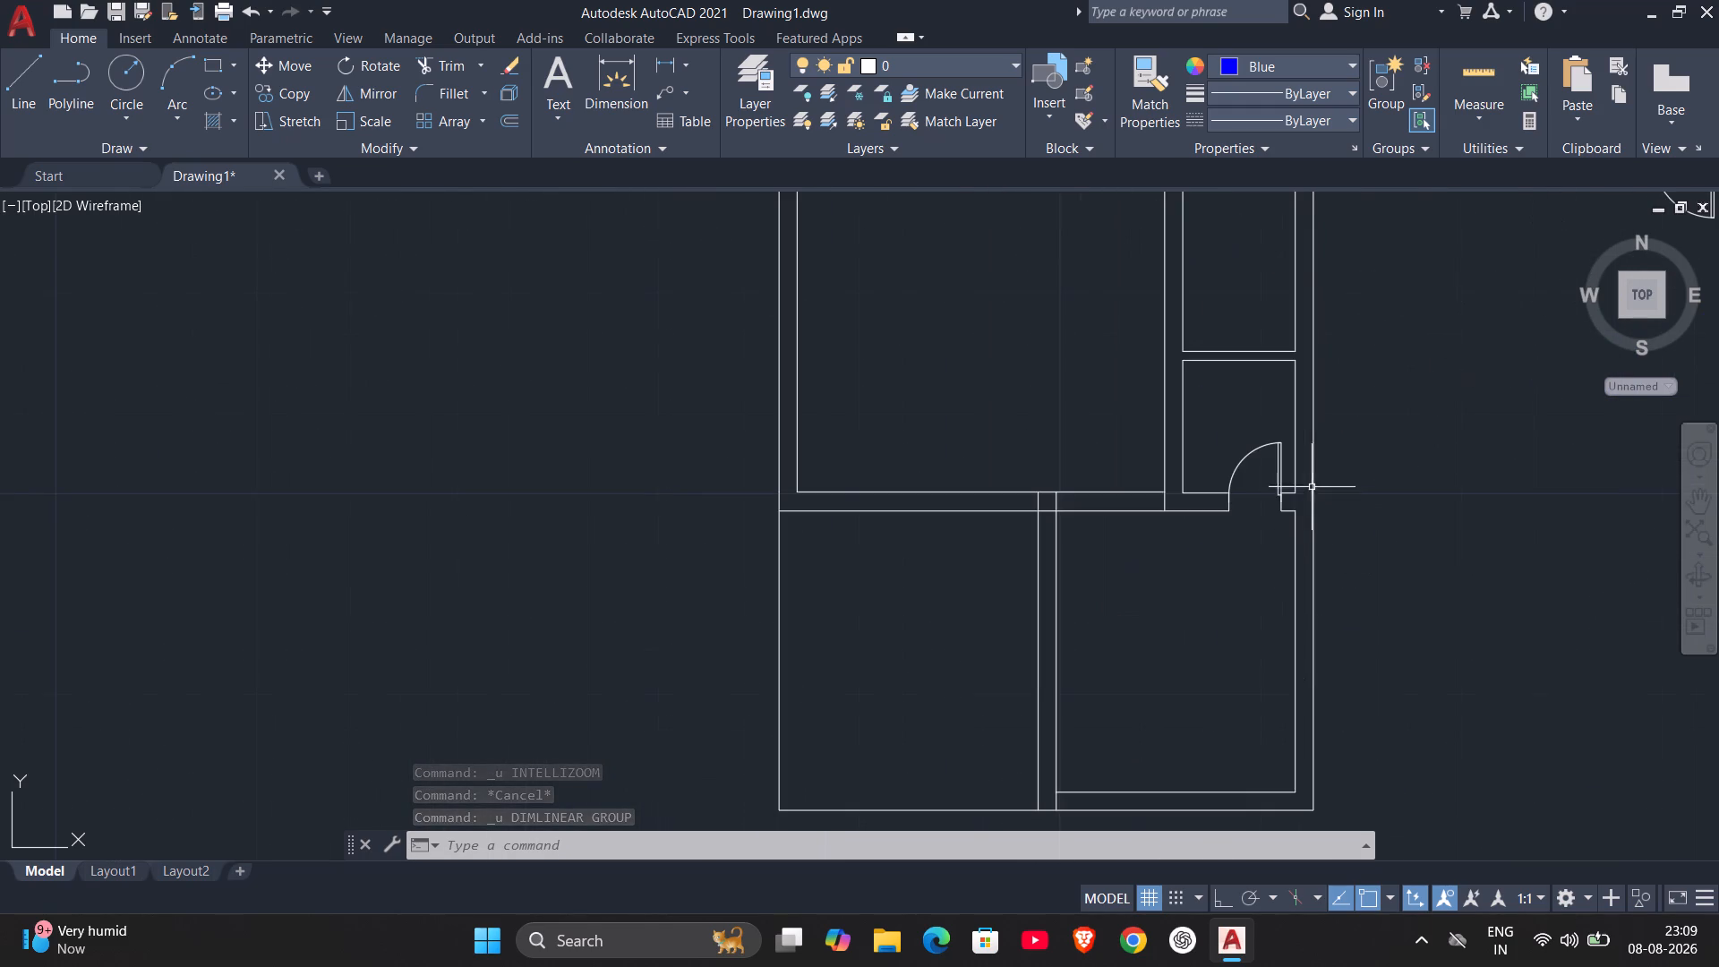
pyautogui.scroll(2, 1260, 471)
pyautogui.click(1296, 459)
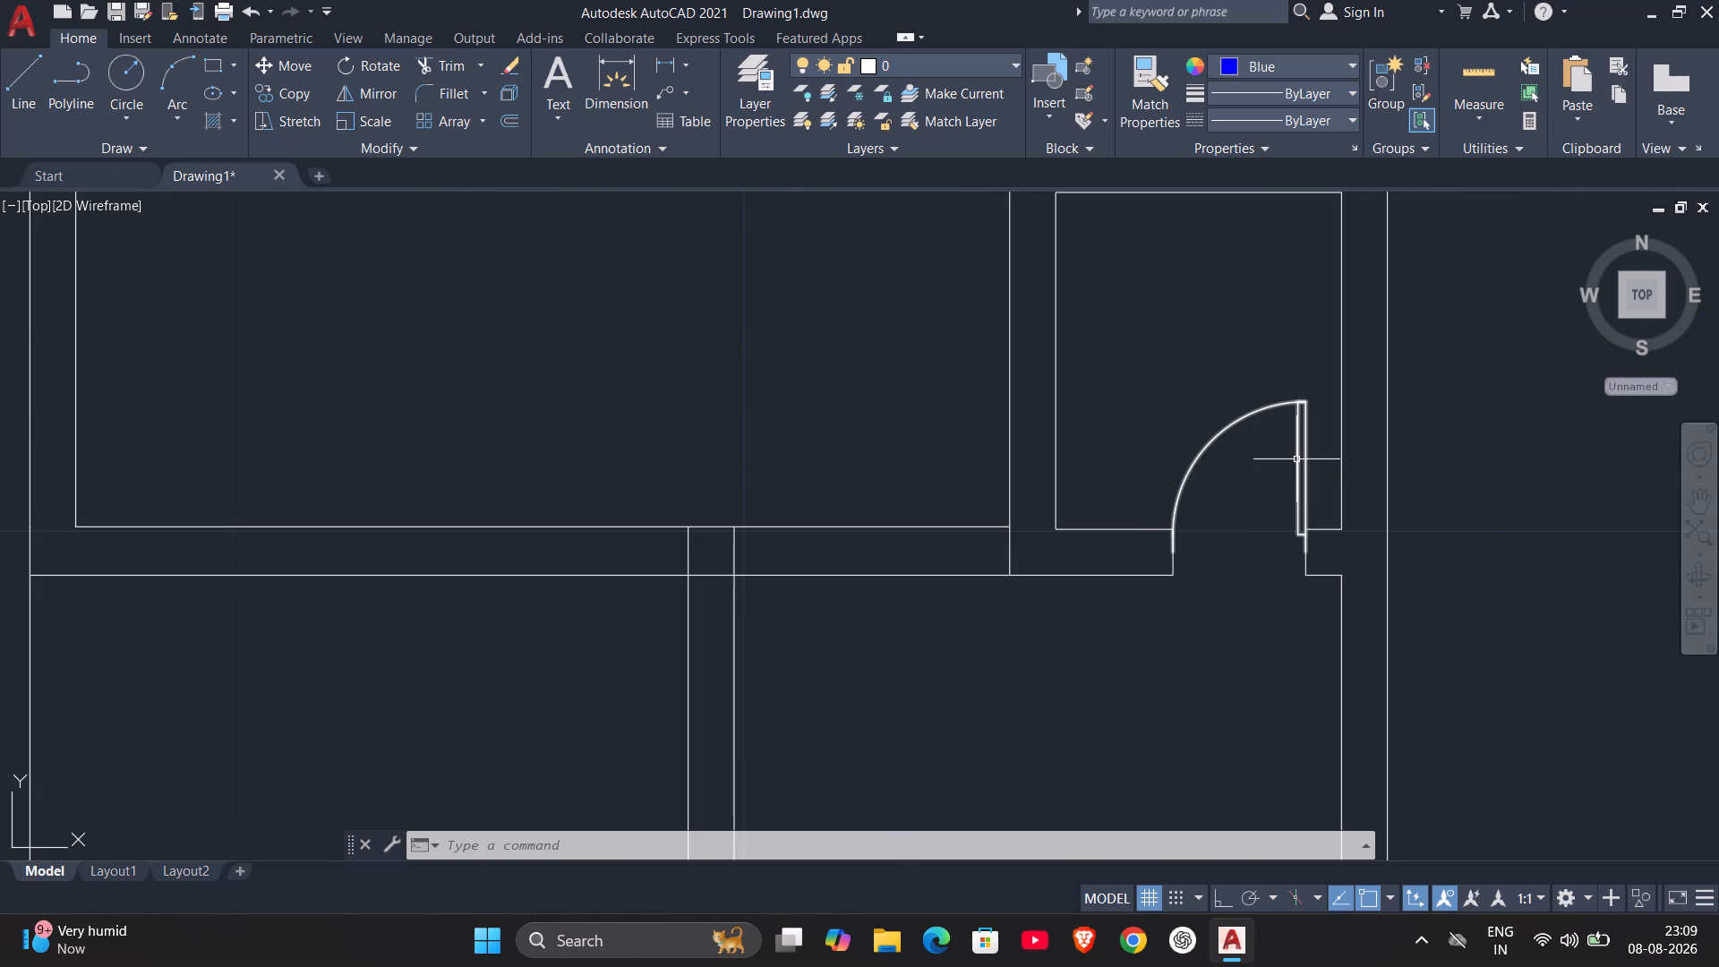
pyautogui.write('CO')
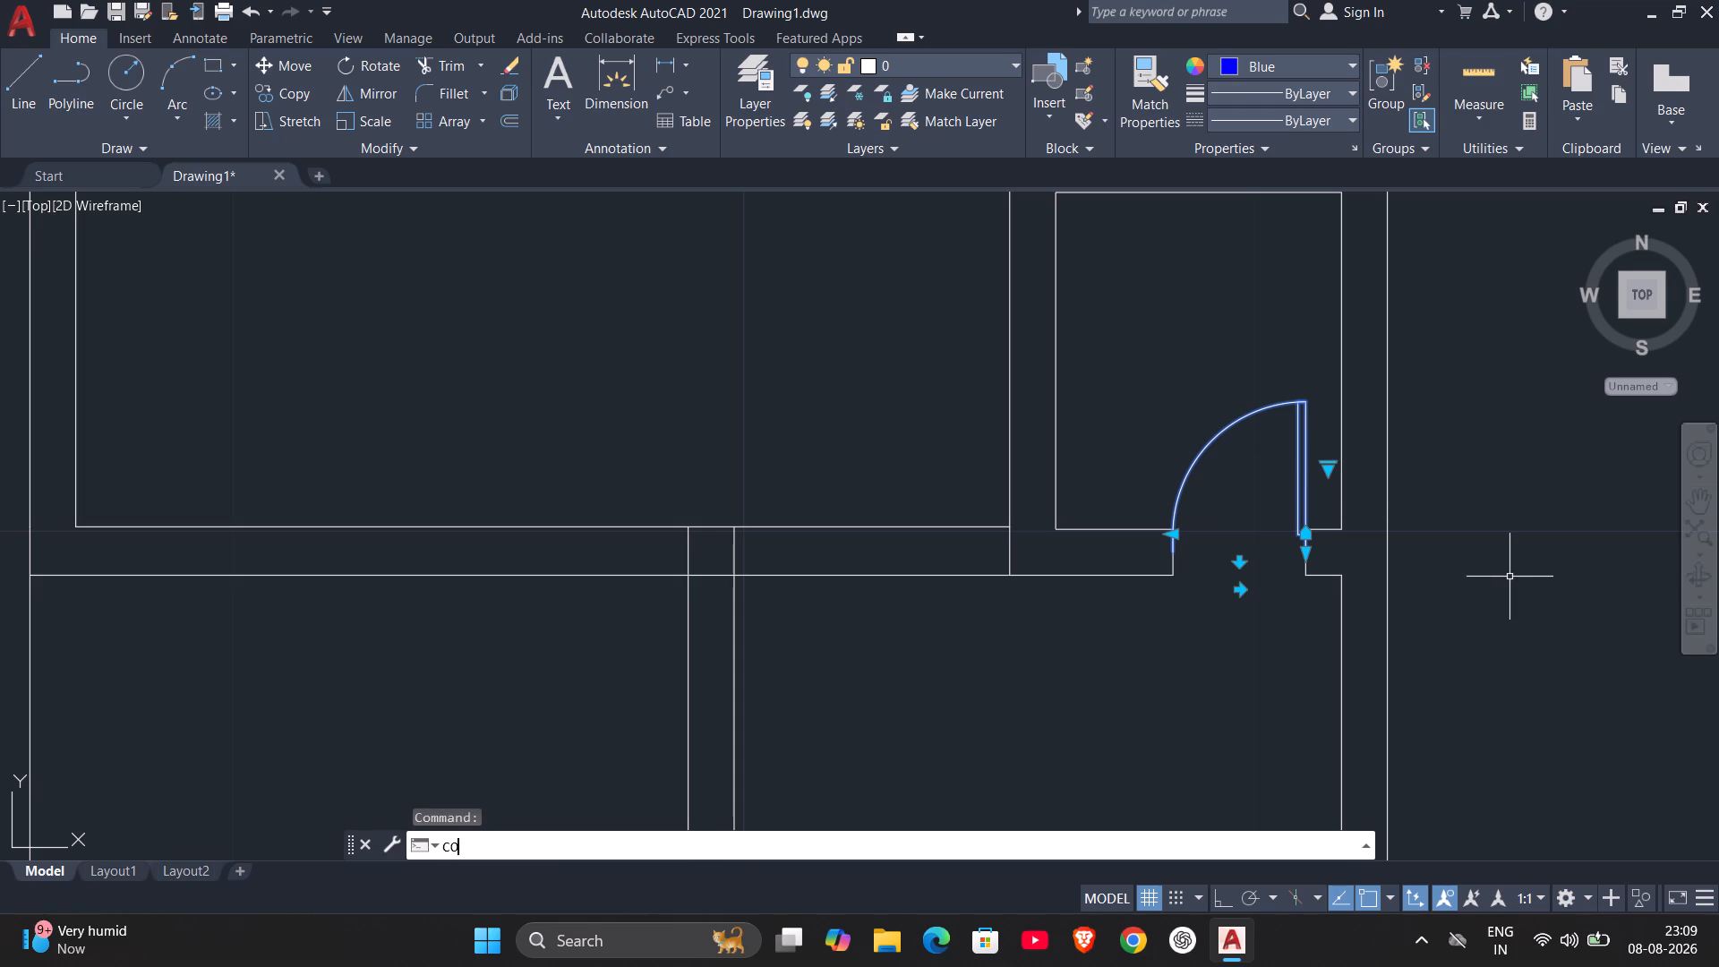
pyautogui.press('Return')
pyautogui.click(1296, 458)
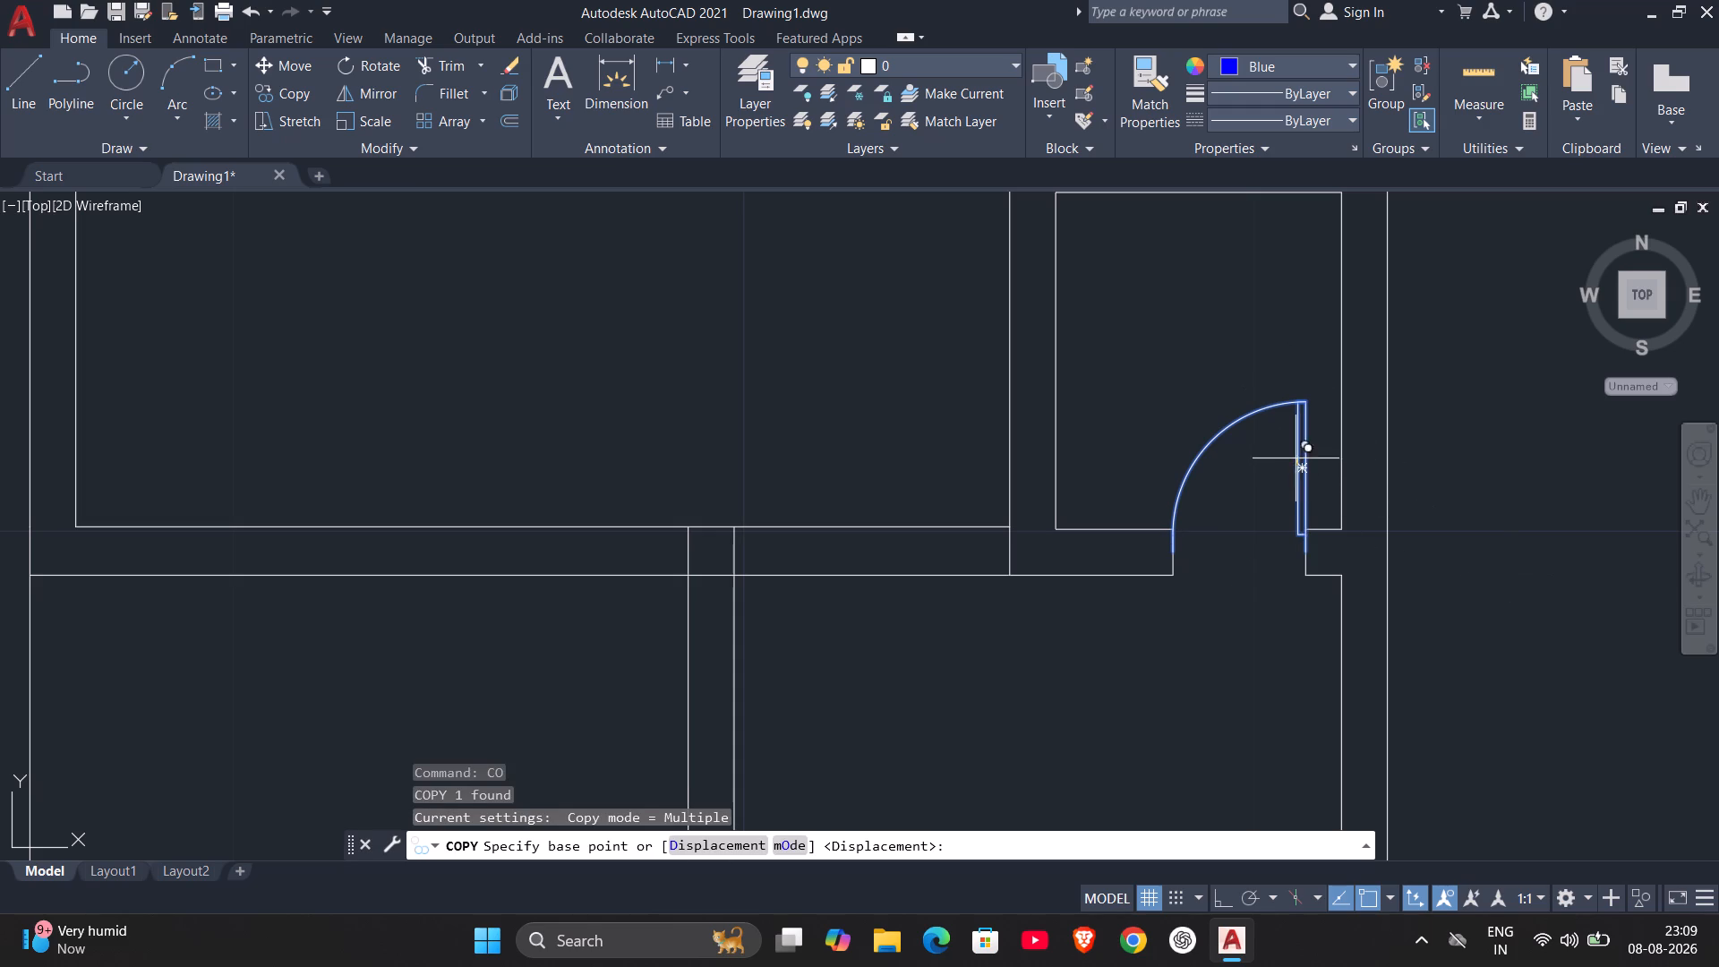
pyautogui.scroll(-3, 1624, 552)
pyautogui.moveTo(1620, 569); pyautogui.dragTo(1082, 600, button='middle')
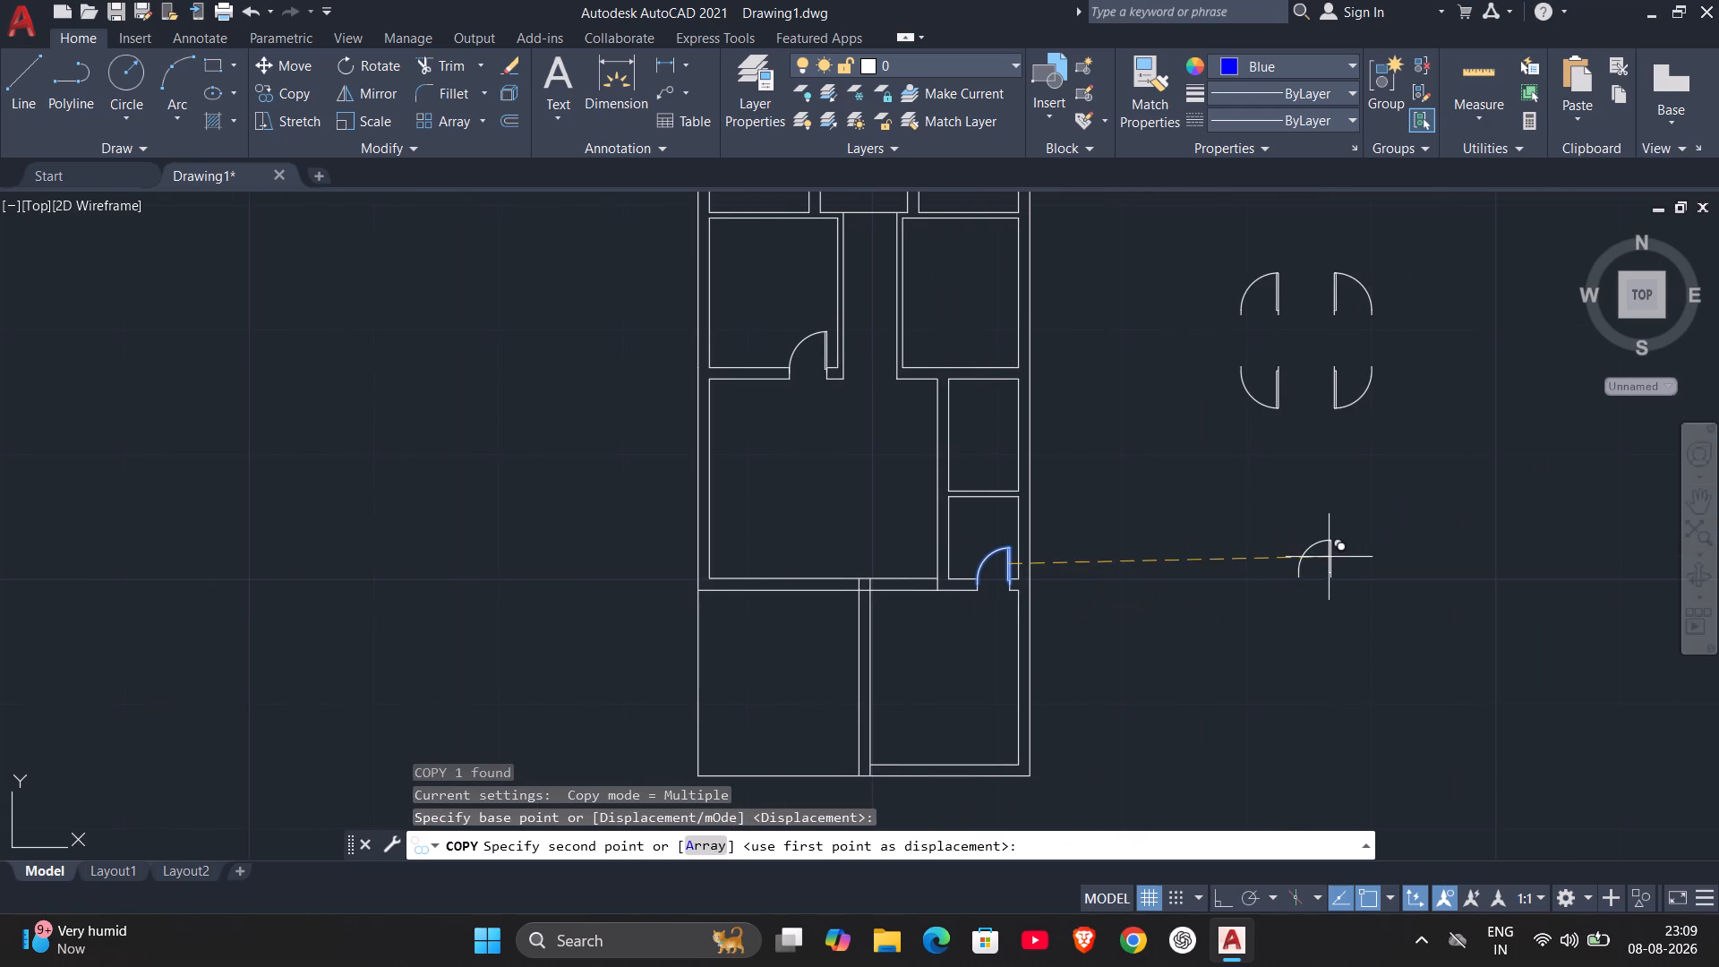
pyautogui.click(1301, 569)
pyautogui.press('Escape')
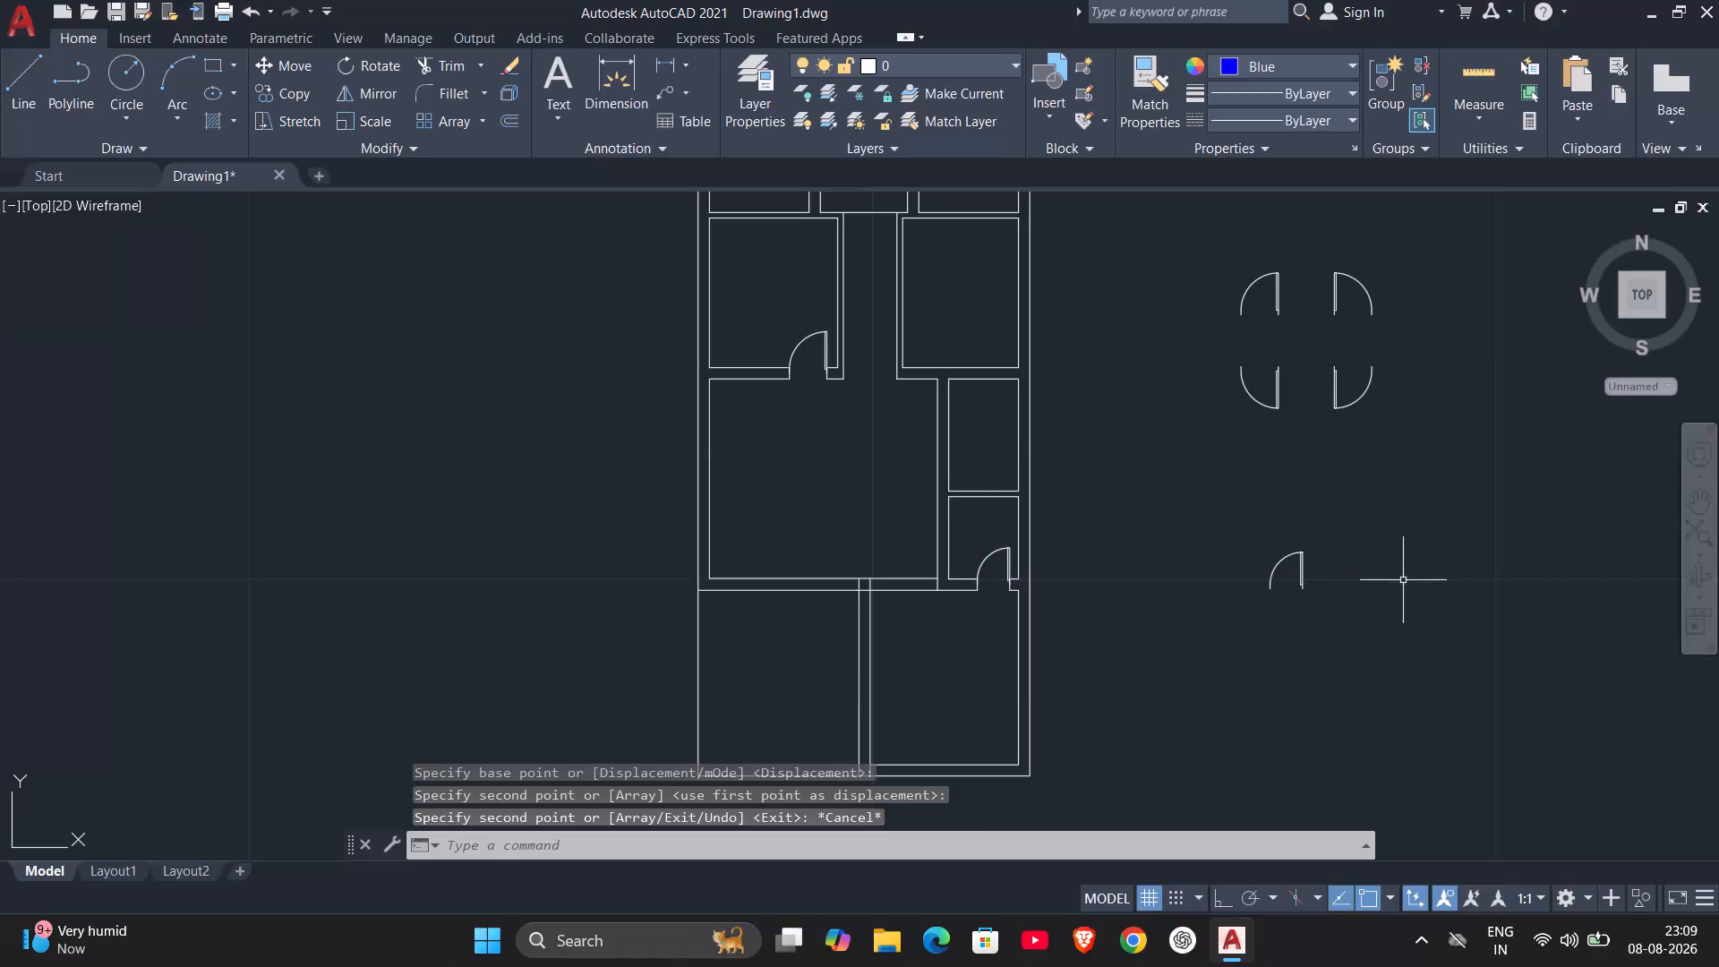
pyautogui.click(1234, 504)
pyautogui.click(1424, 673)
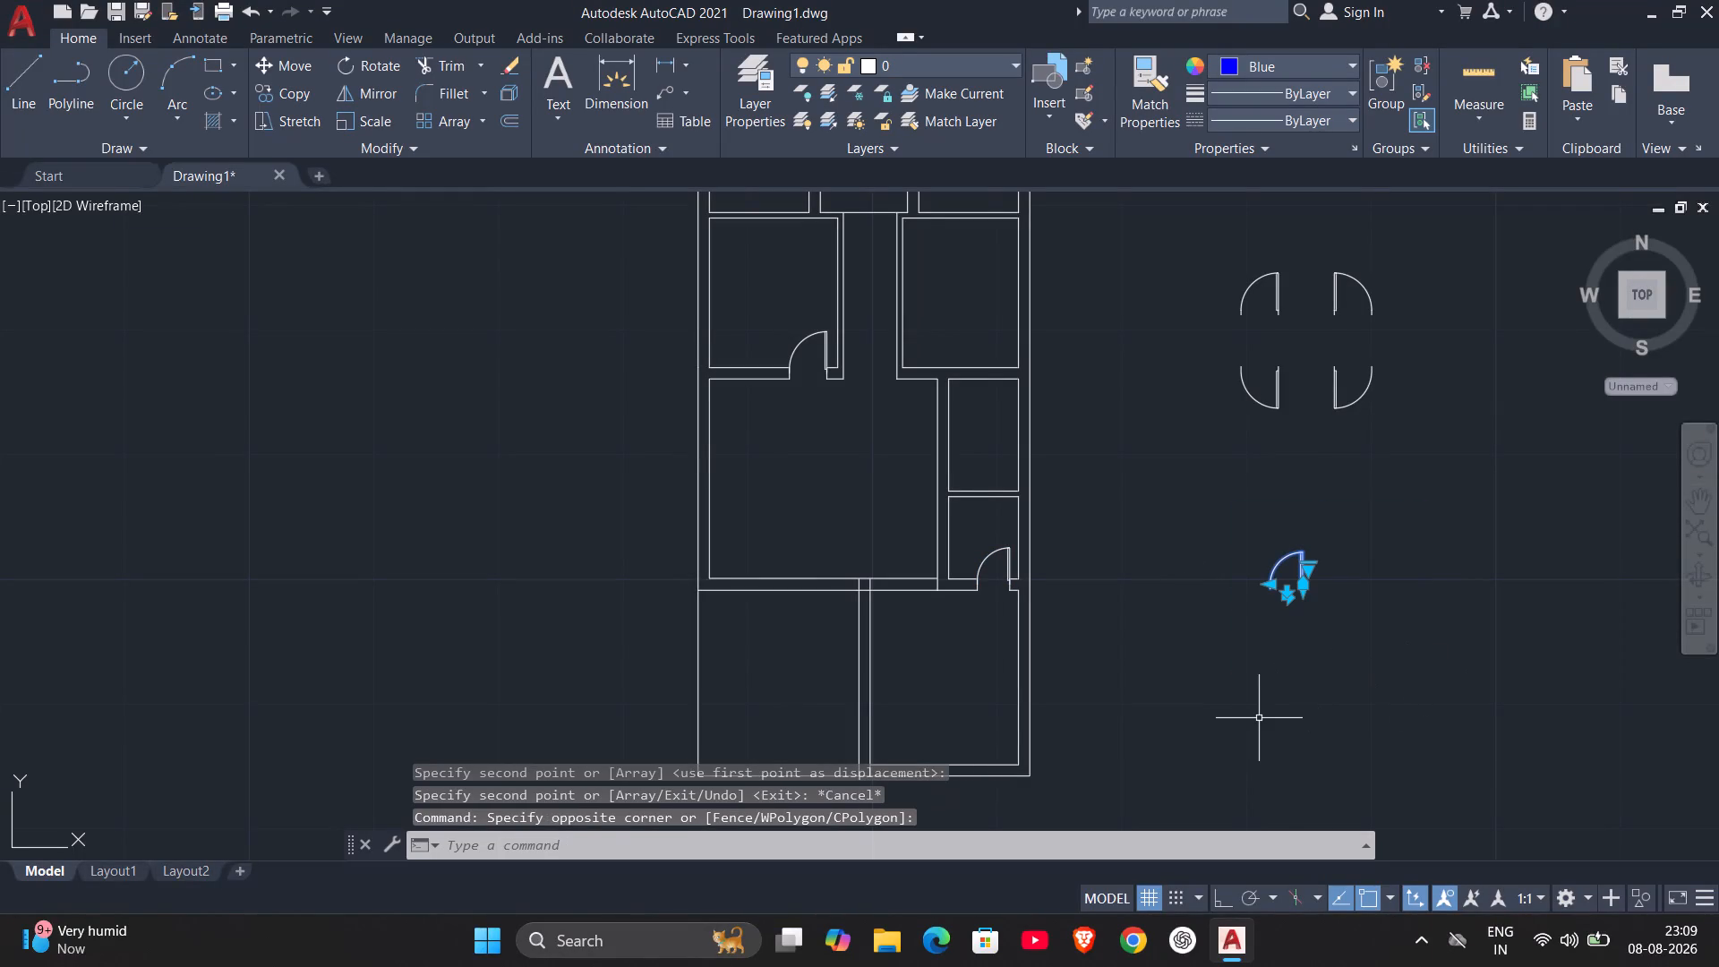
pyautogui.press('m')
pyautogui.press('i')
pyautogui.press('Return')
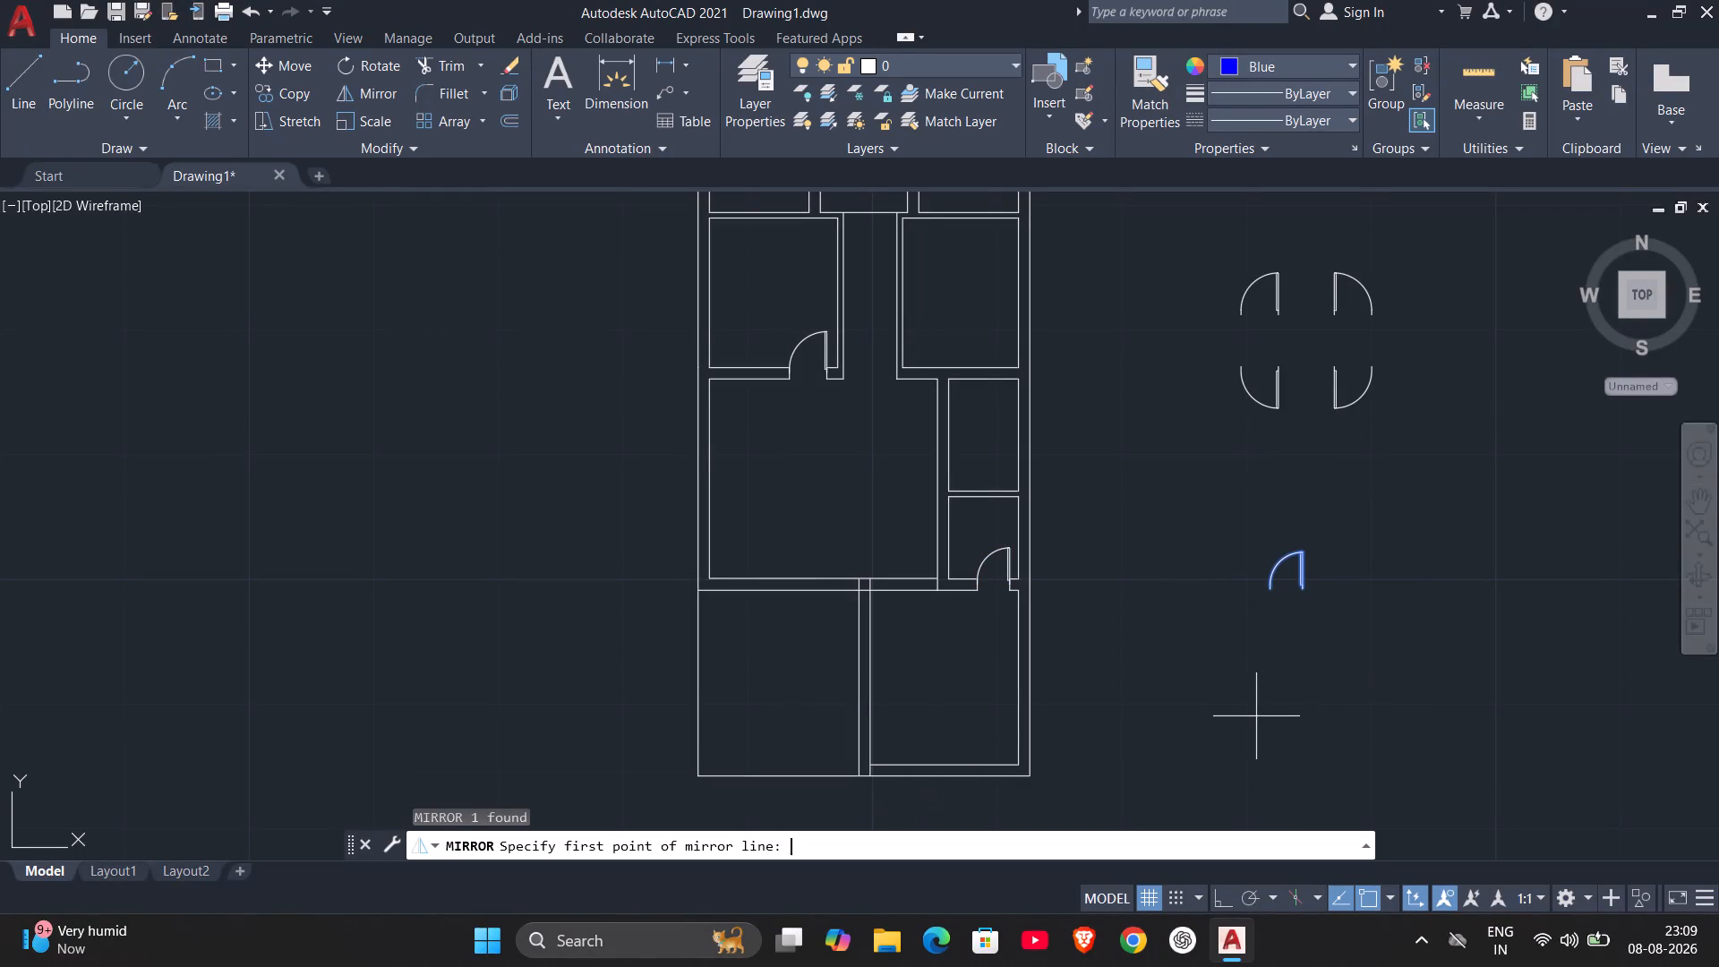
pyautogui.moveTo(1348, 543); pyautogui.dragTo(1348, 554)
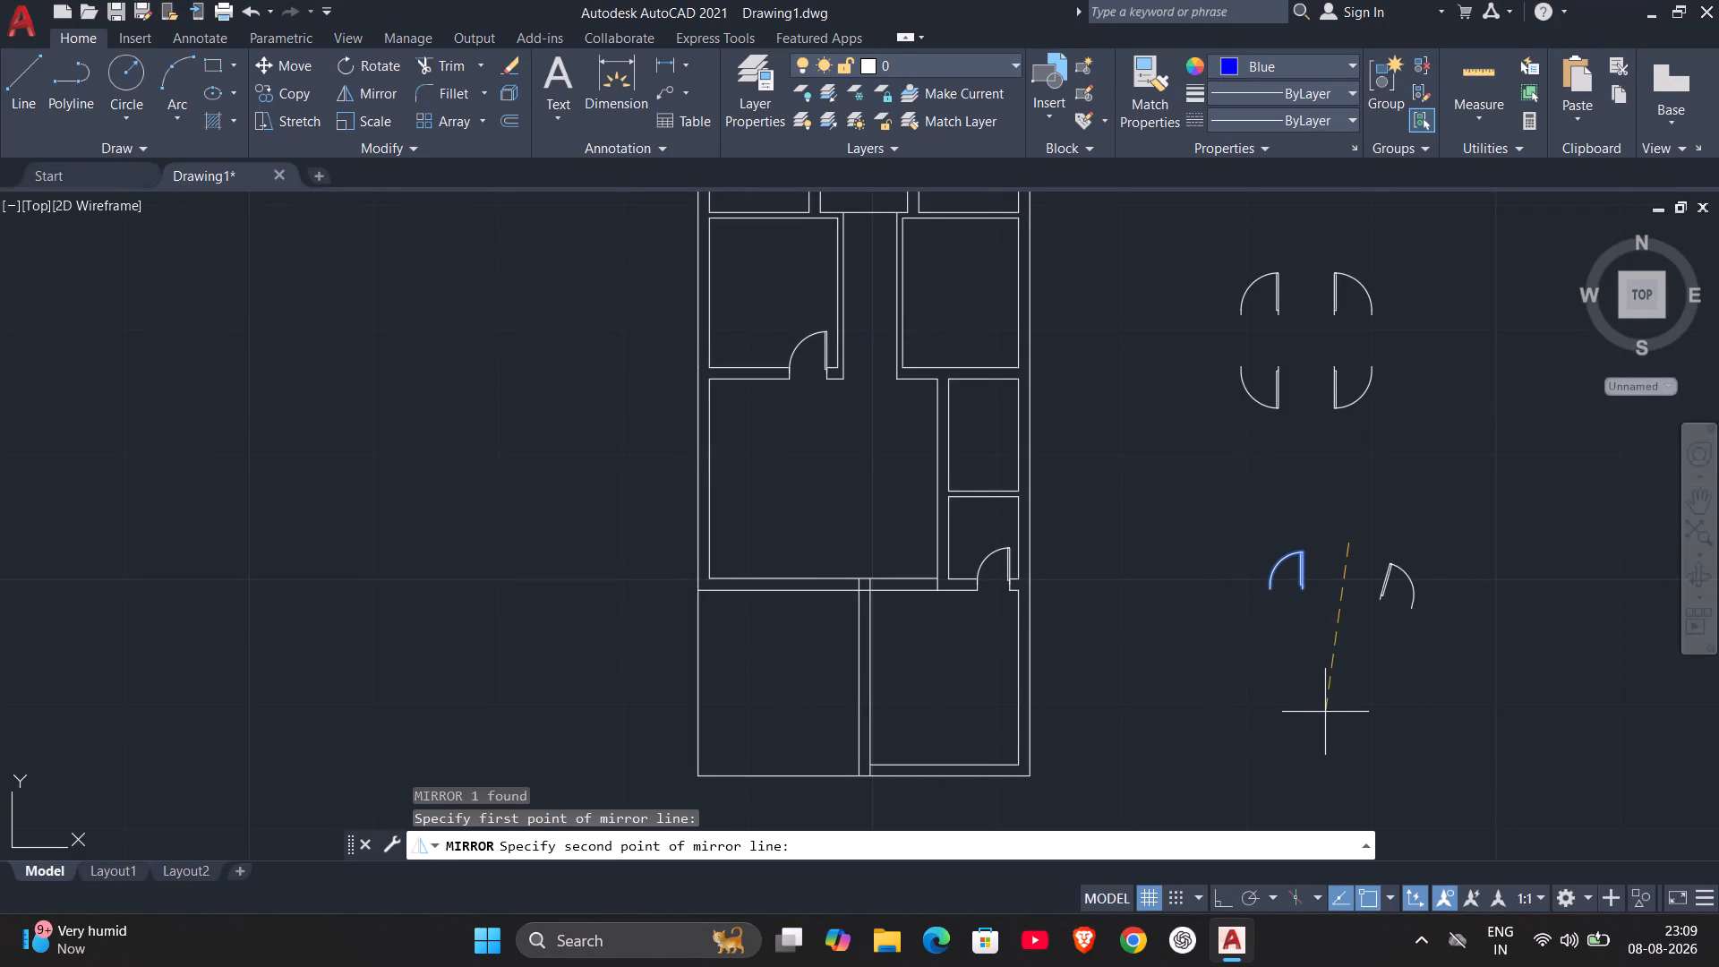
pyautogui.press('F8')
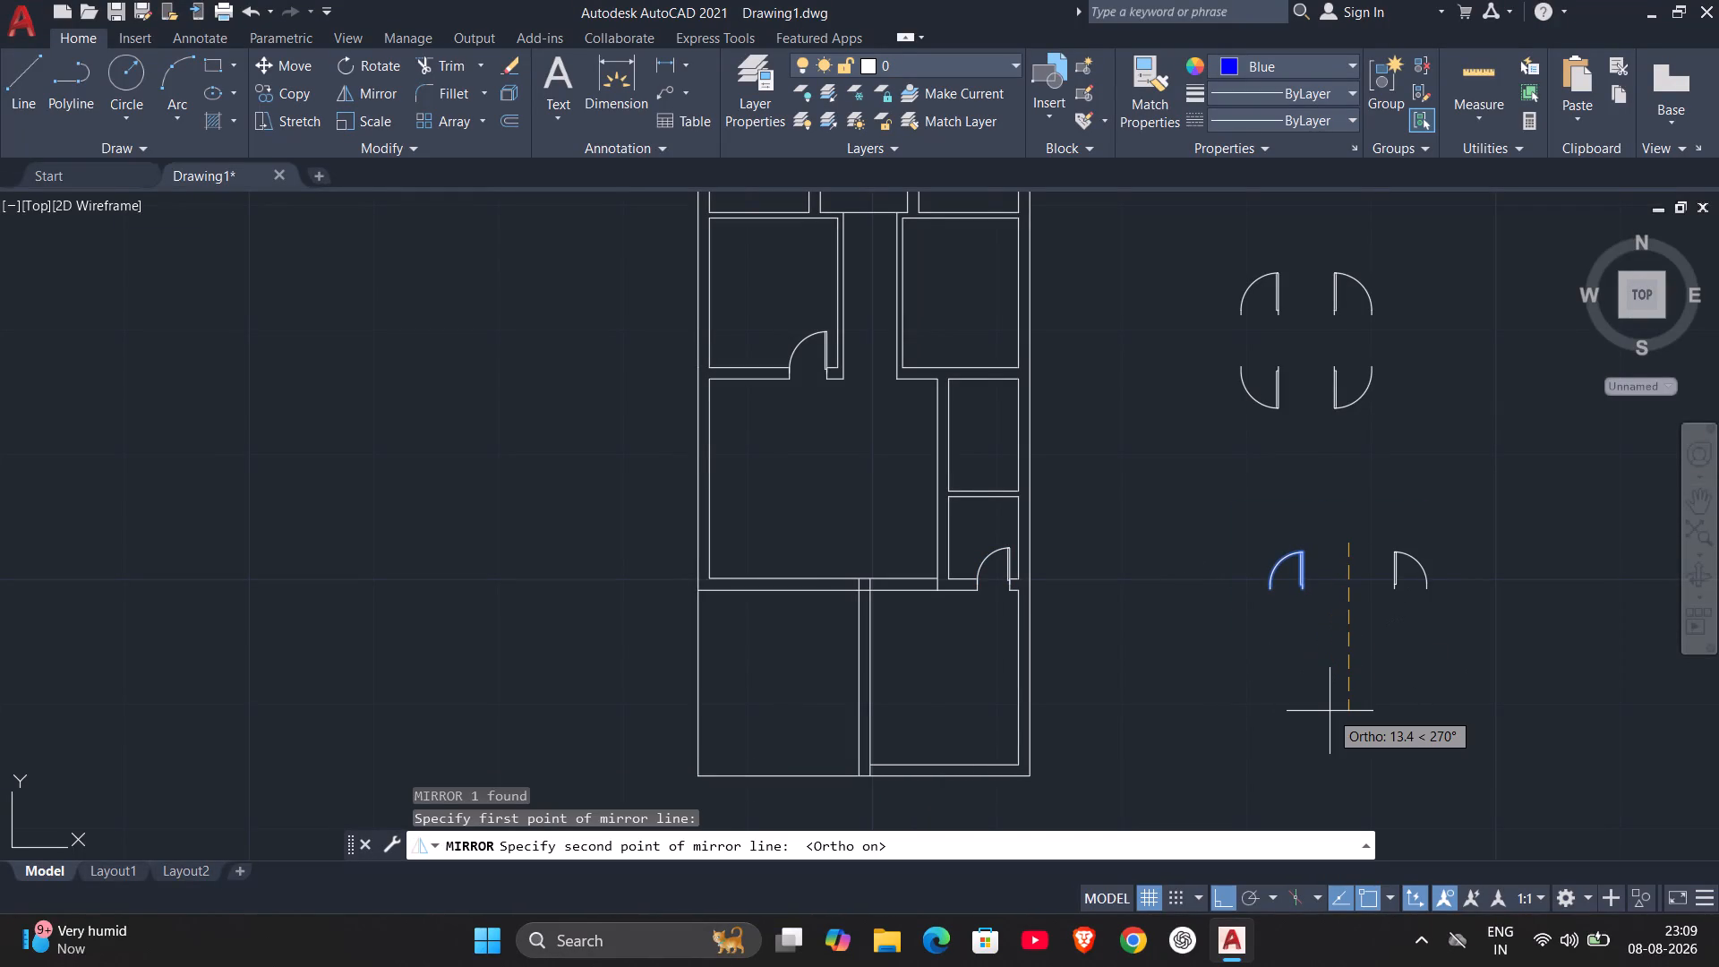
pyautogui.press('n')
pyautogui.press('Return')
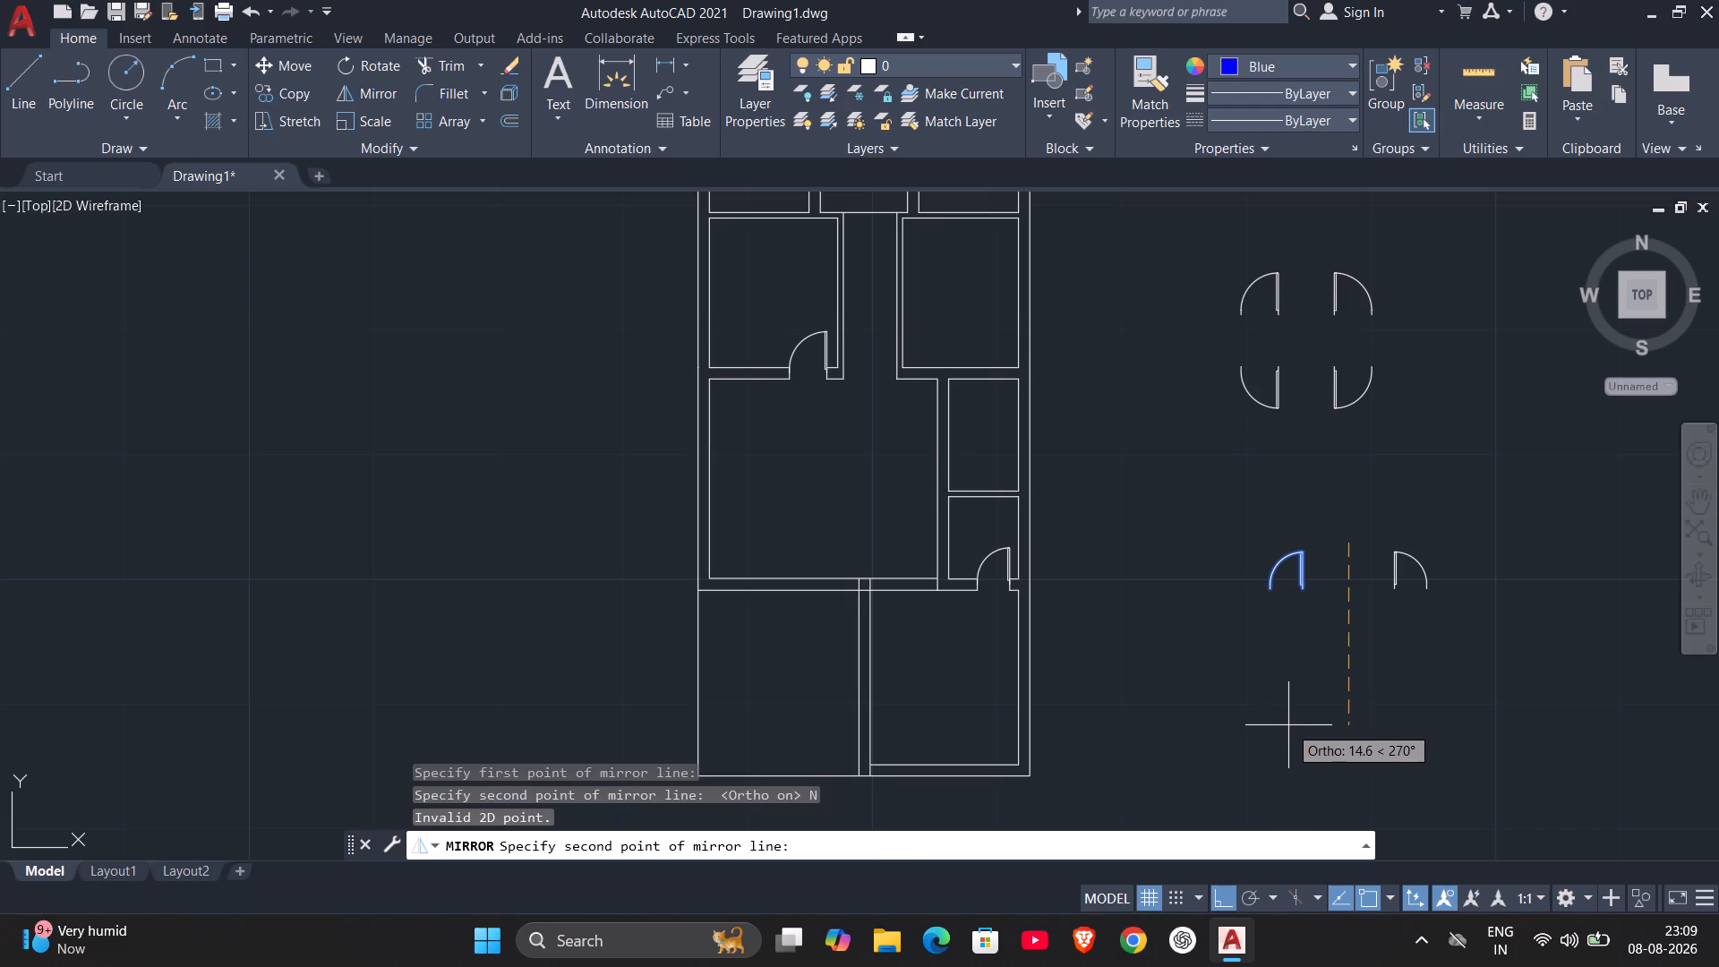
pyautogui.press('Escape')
# Mirror the loose door copy across a vertical line just east of it, keeping the source door.
pyautogui.moveTo(1205, 526); pyautogui.dragTo(1263, 569)
pyautogui.click(1418, 648)
pyautogui.write('MI')
pyautogui.press('Return')
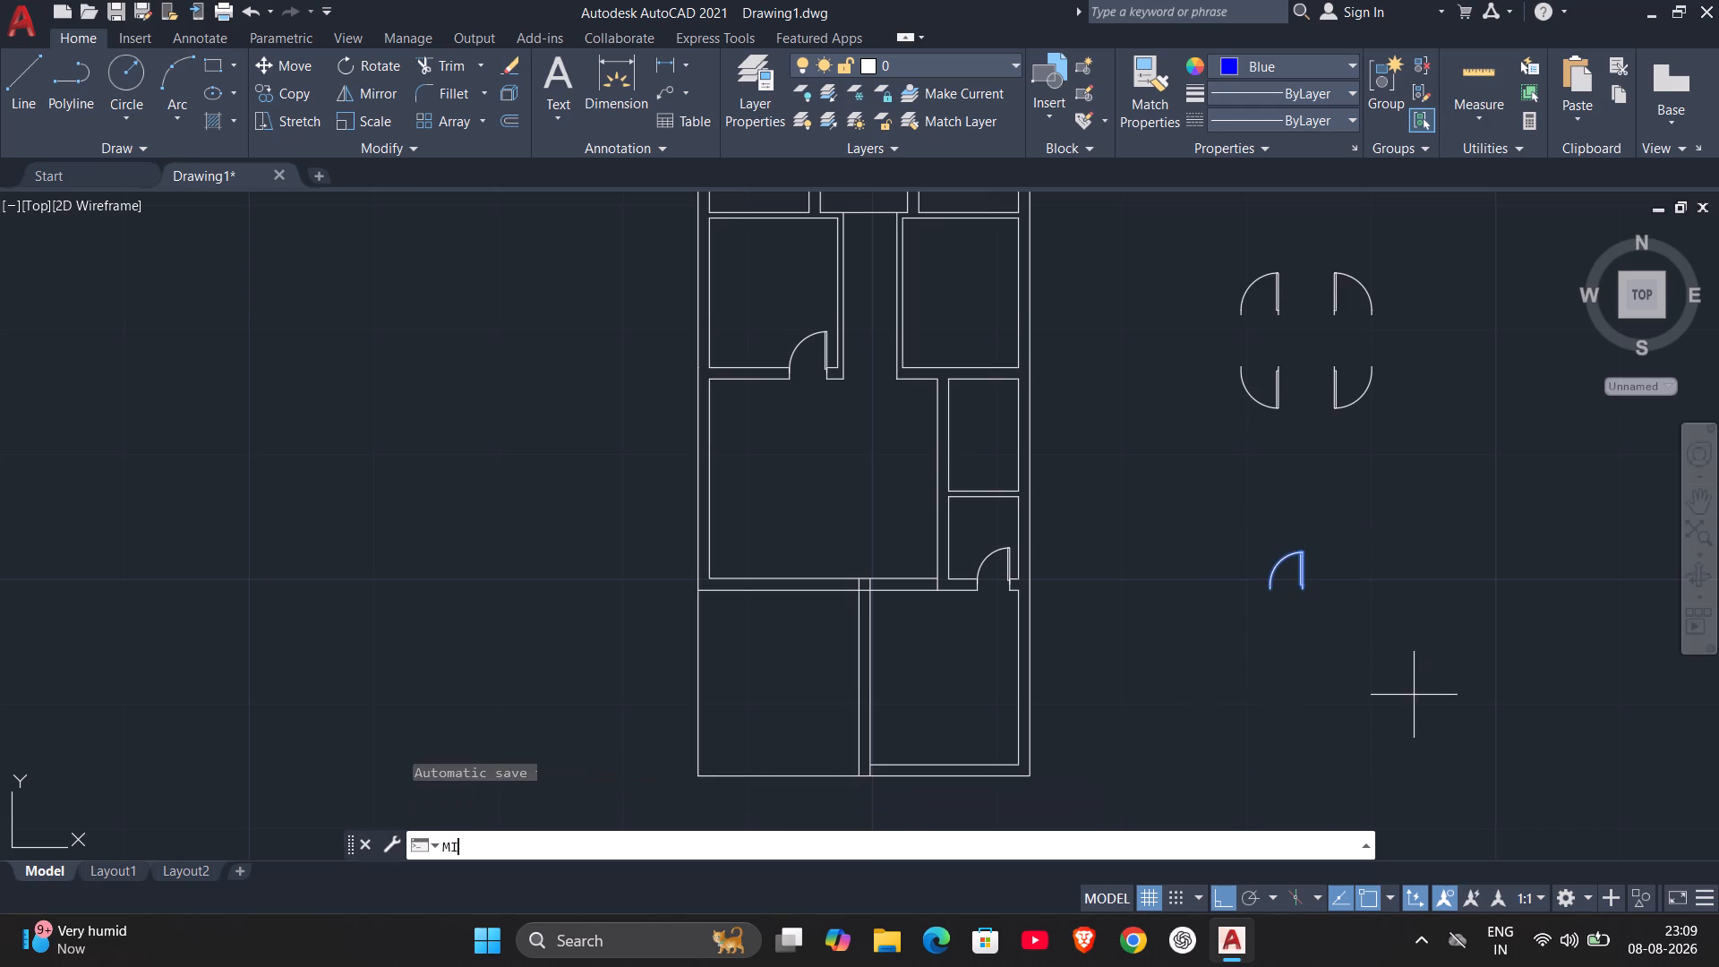
pyautogui.click(1331, 536)
pyautogui.click(1316, 634)
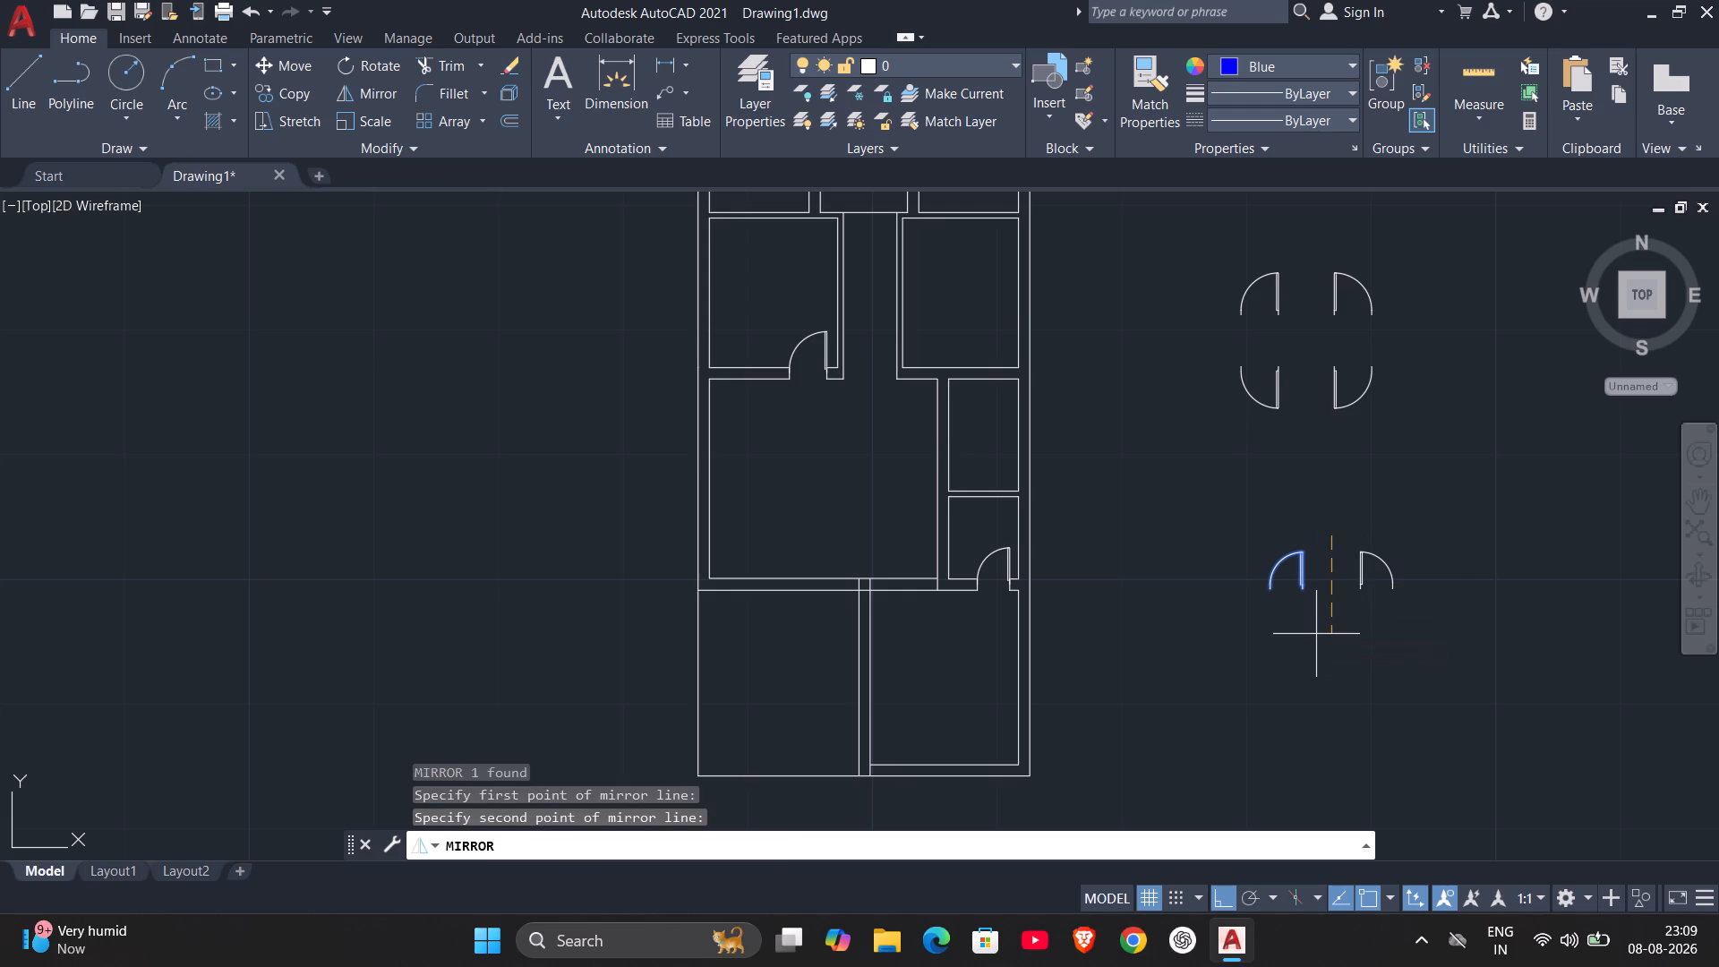
pyautogui.press('n')
pyautogui.press('Return')
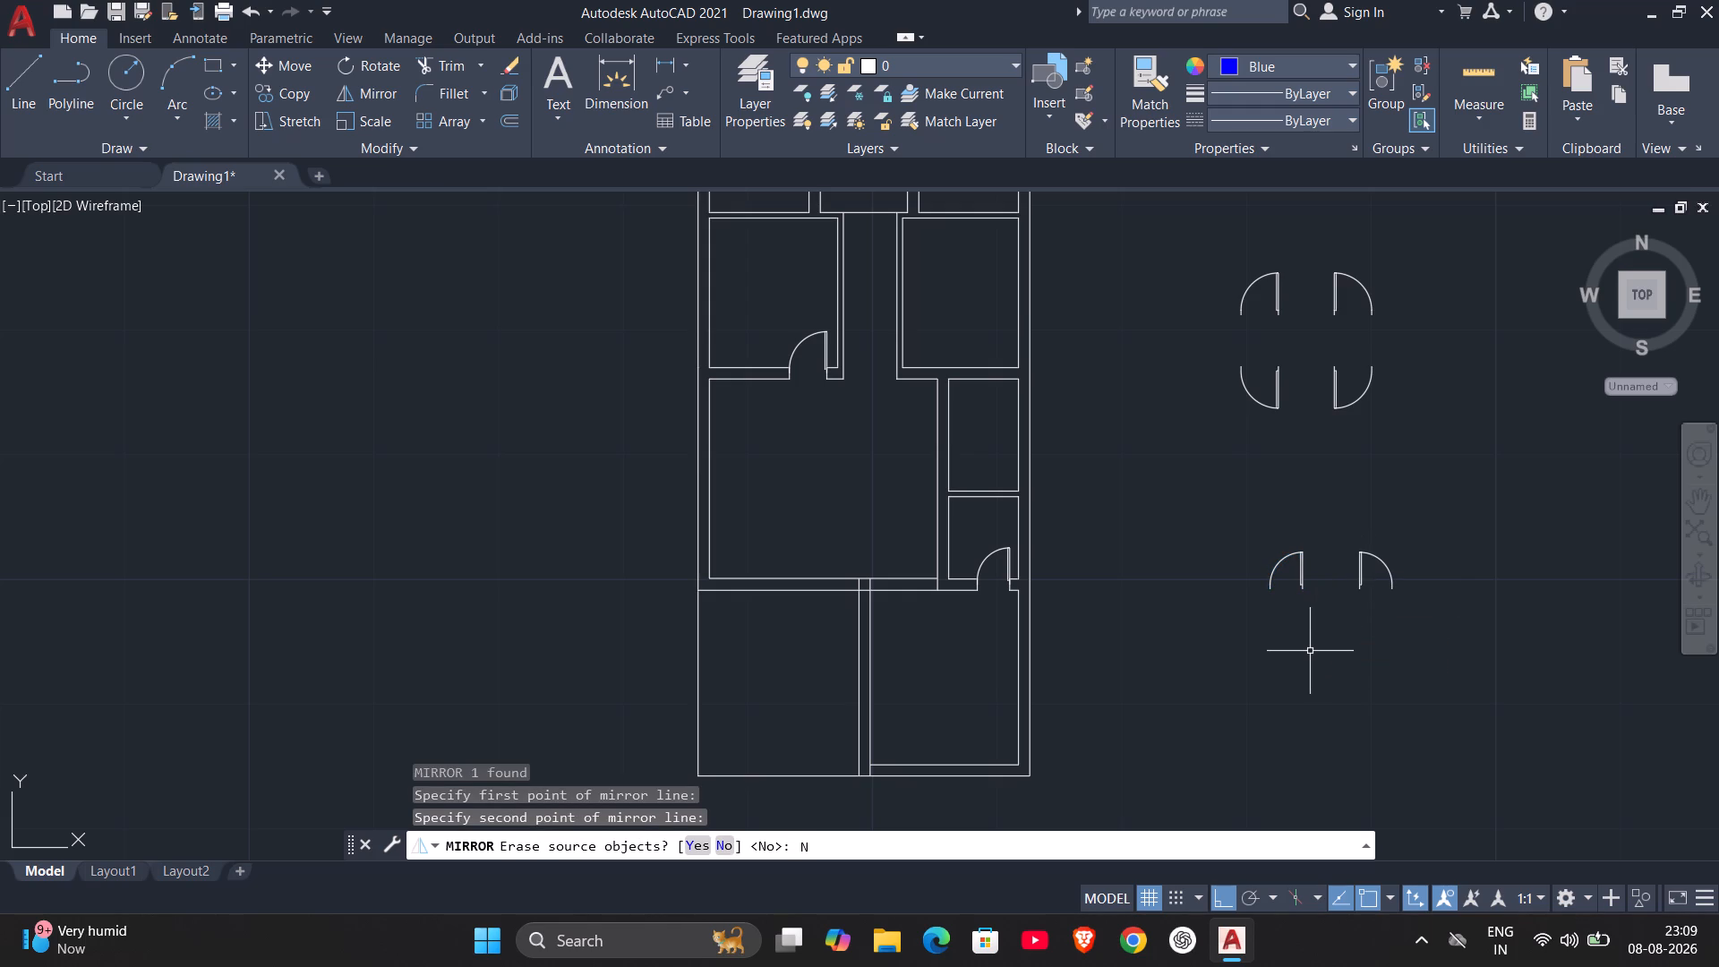
# Mirror the pair of smaller doors across a horizontal line just south of them, keeping the source doors.
pyautogui.moveTo(1246, 512); pyautogui.dragTo(1252, 521)
pyautogui.click(1448, 664)
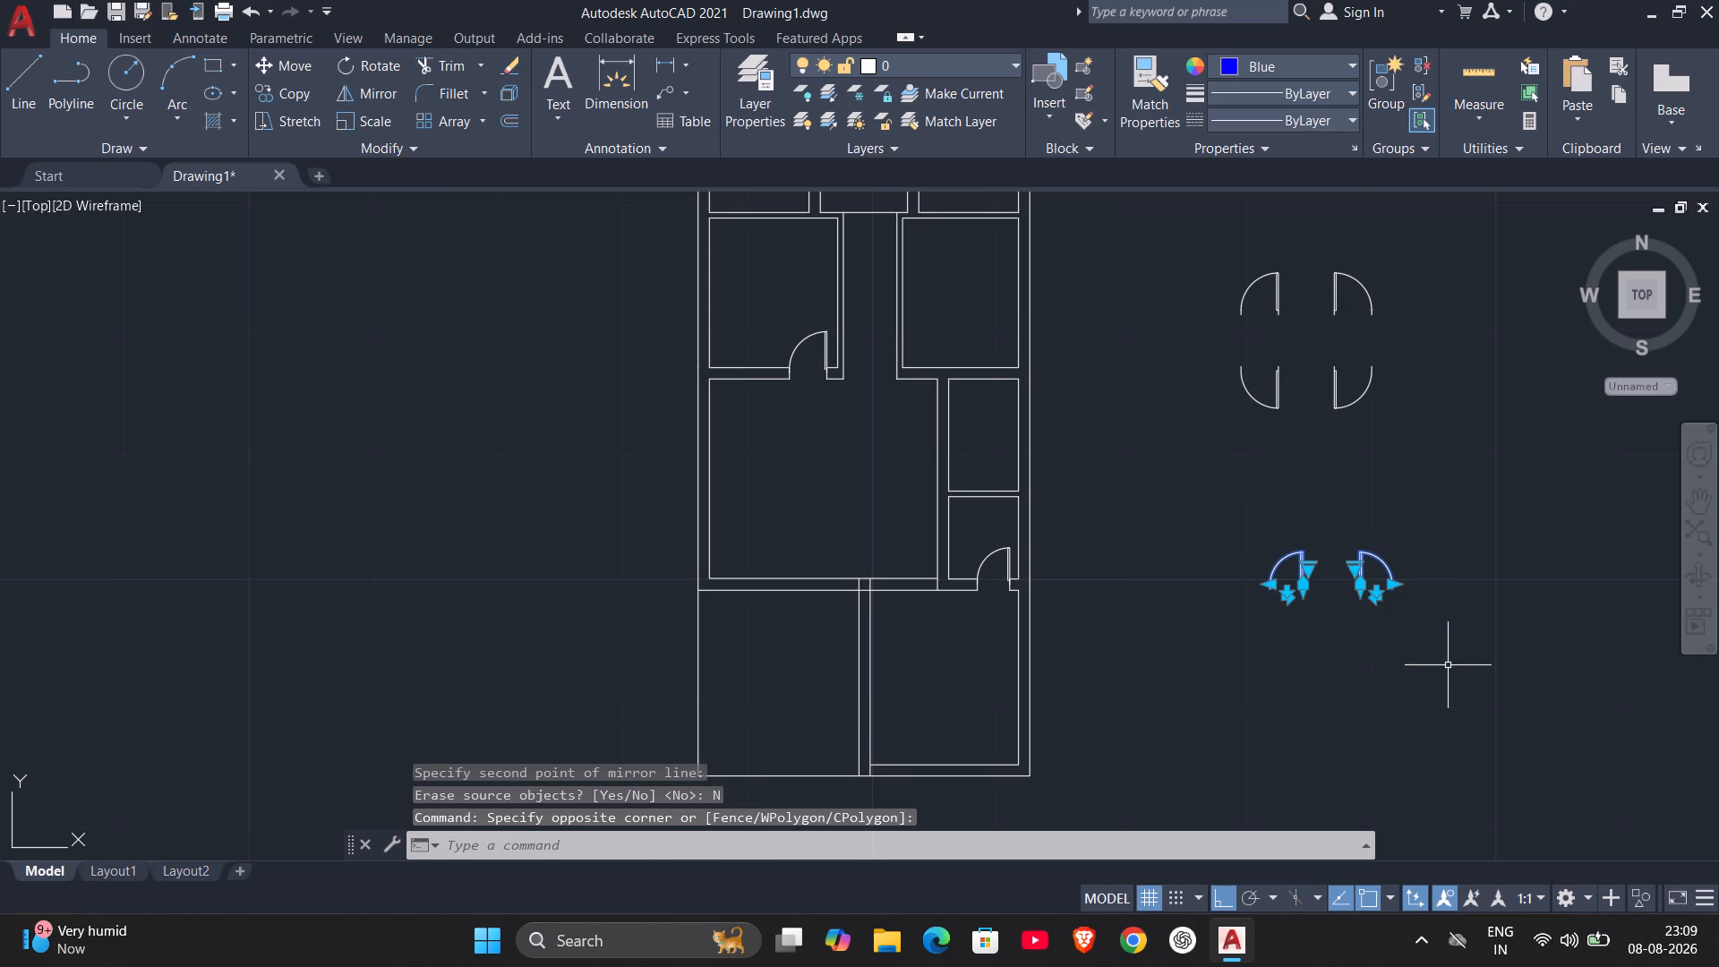
pyautogui.write('MI')
pyautogui.press('Return')
pyautogui.click(1261, 622)
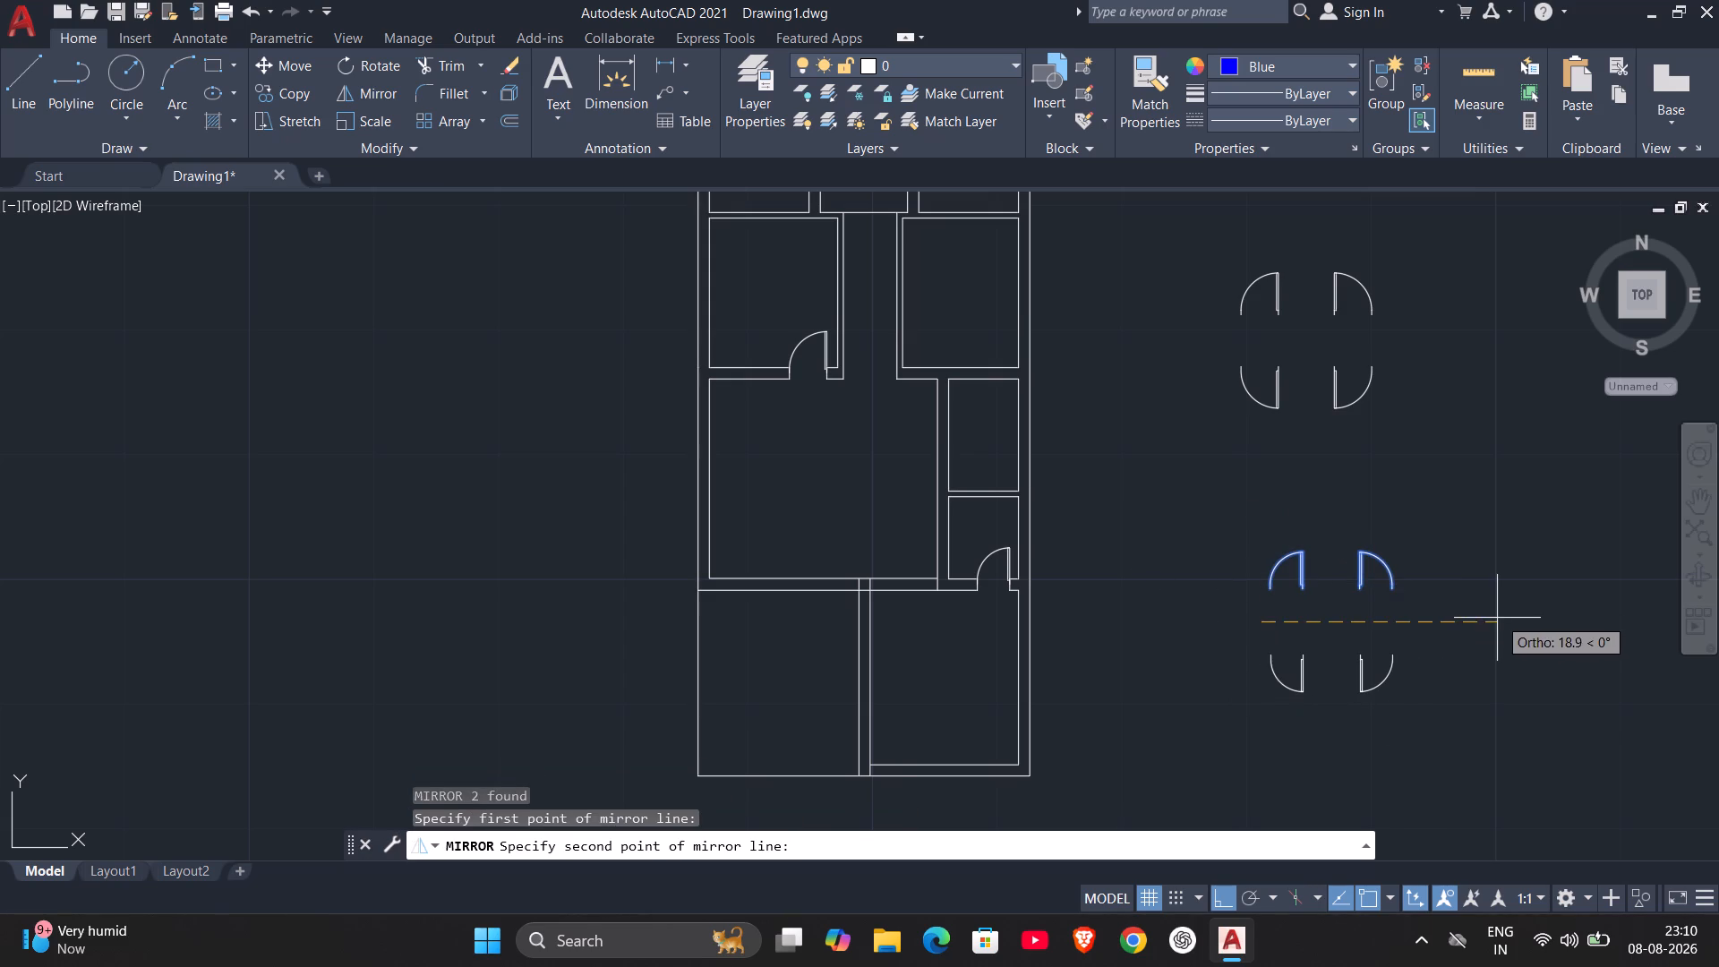
pyautogui.click(1497, 618)
pyautogui.press('n')
pyautogui.press('Return')
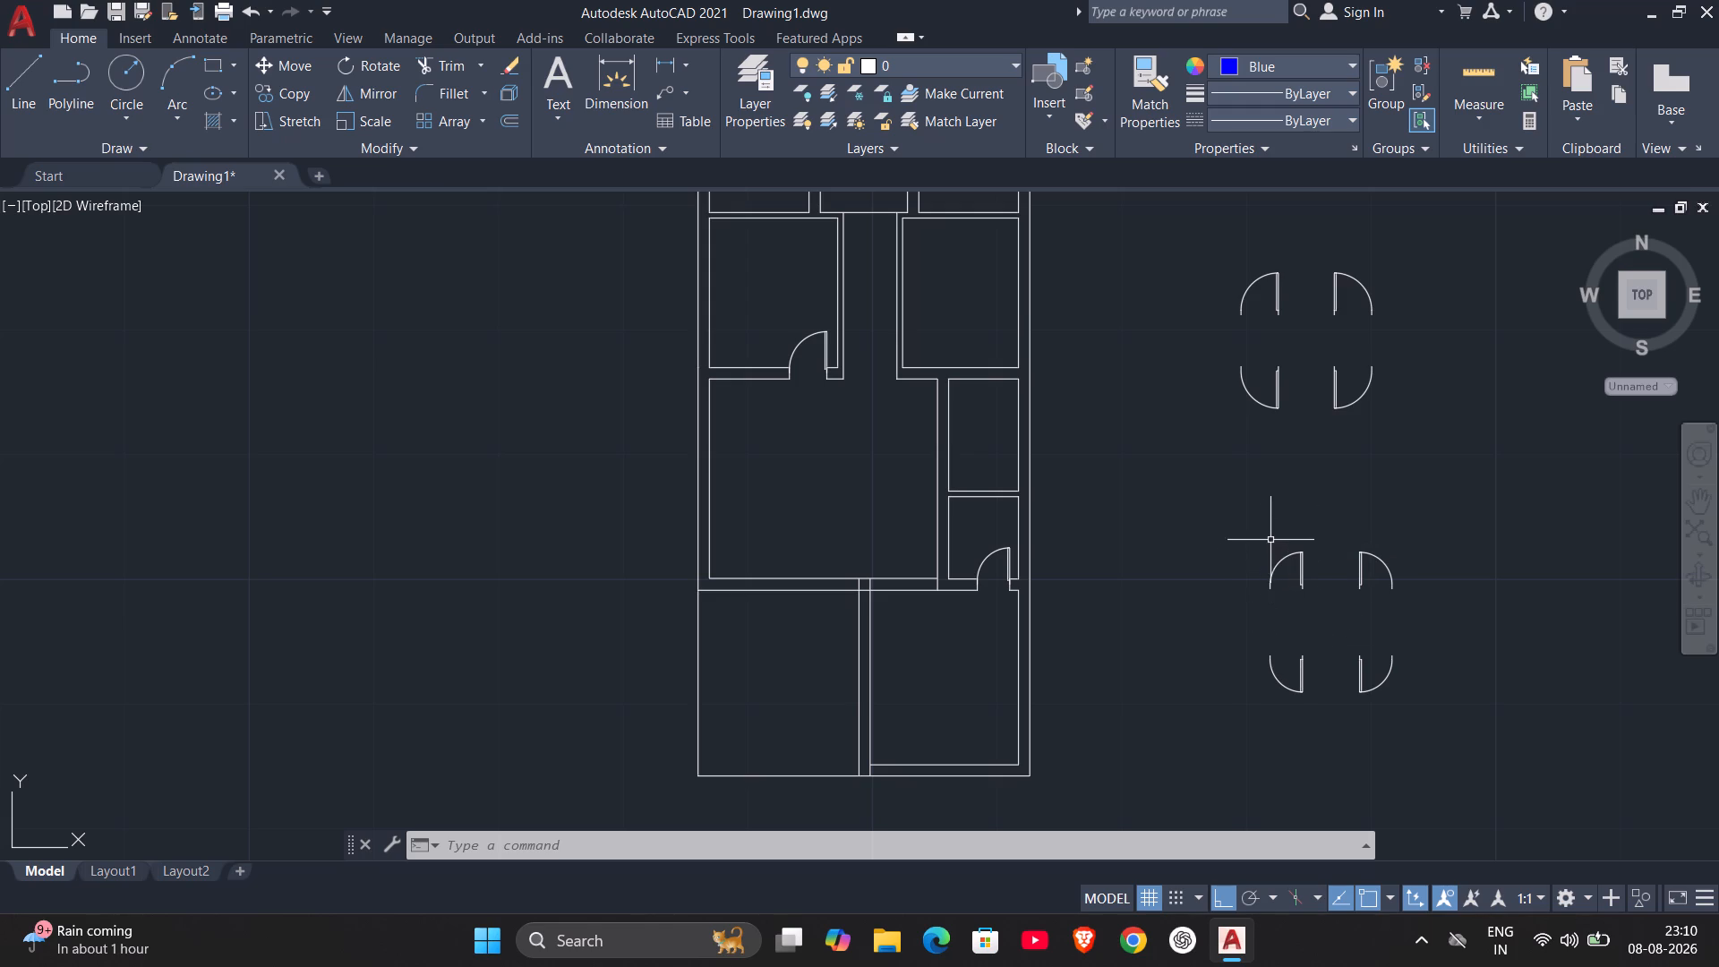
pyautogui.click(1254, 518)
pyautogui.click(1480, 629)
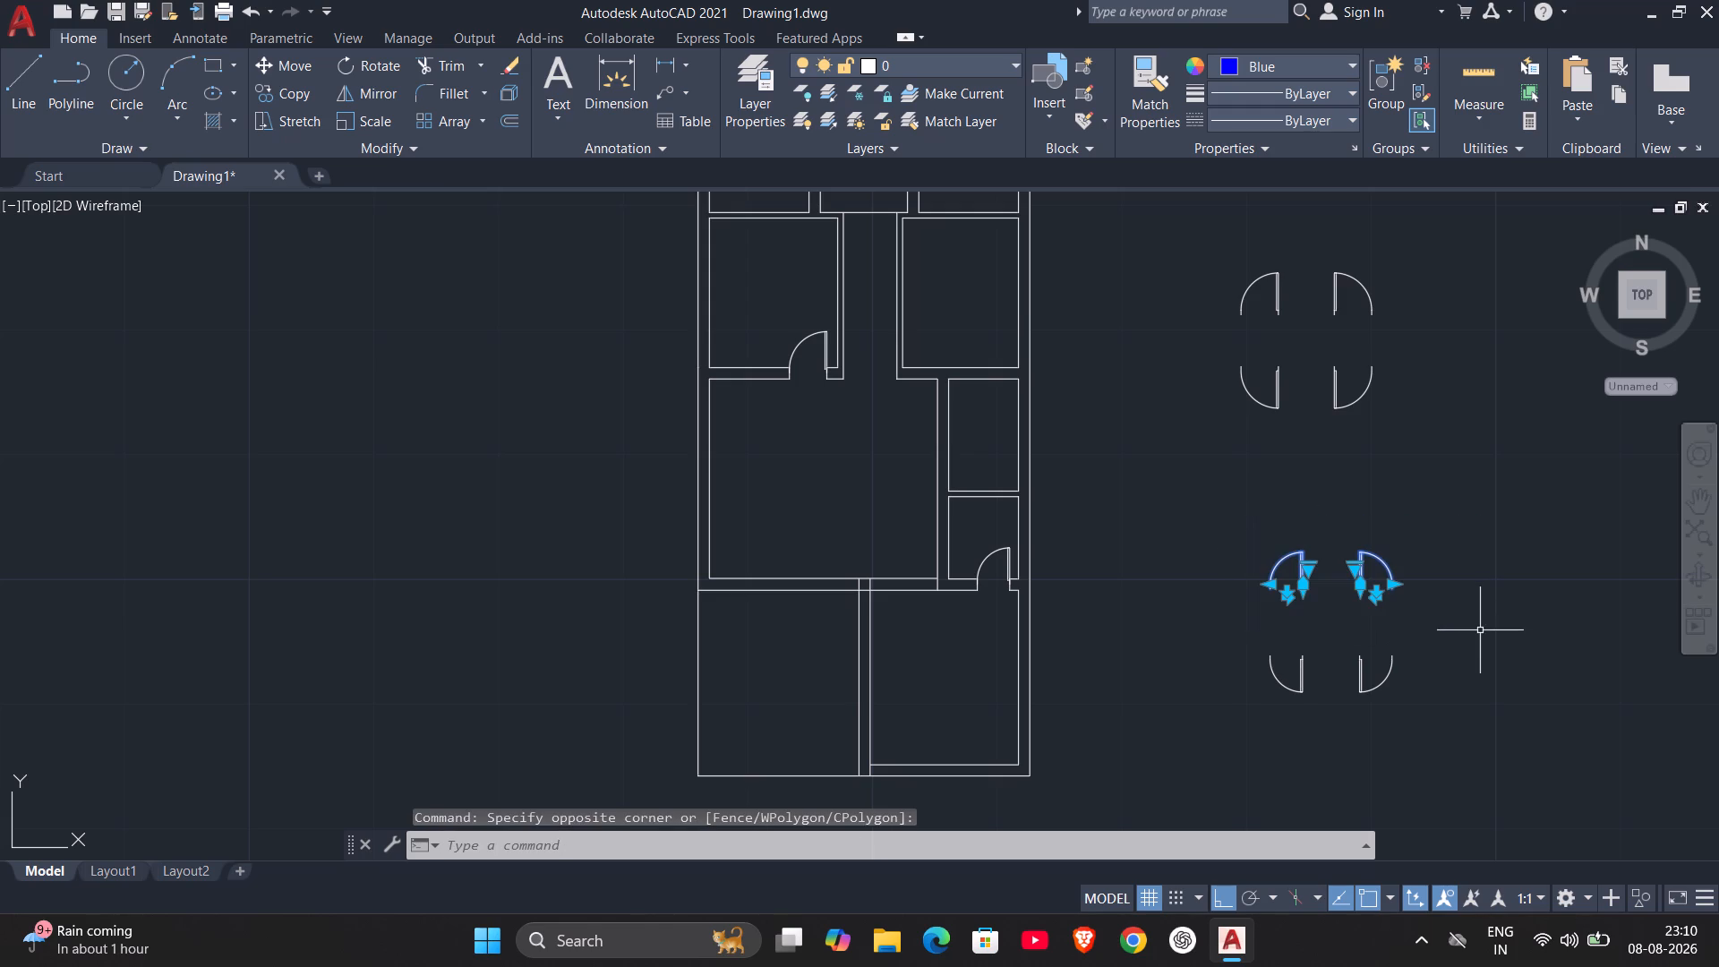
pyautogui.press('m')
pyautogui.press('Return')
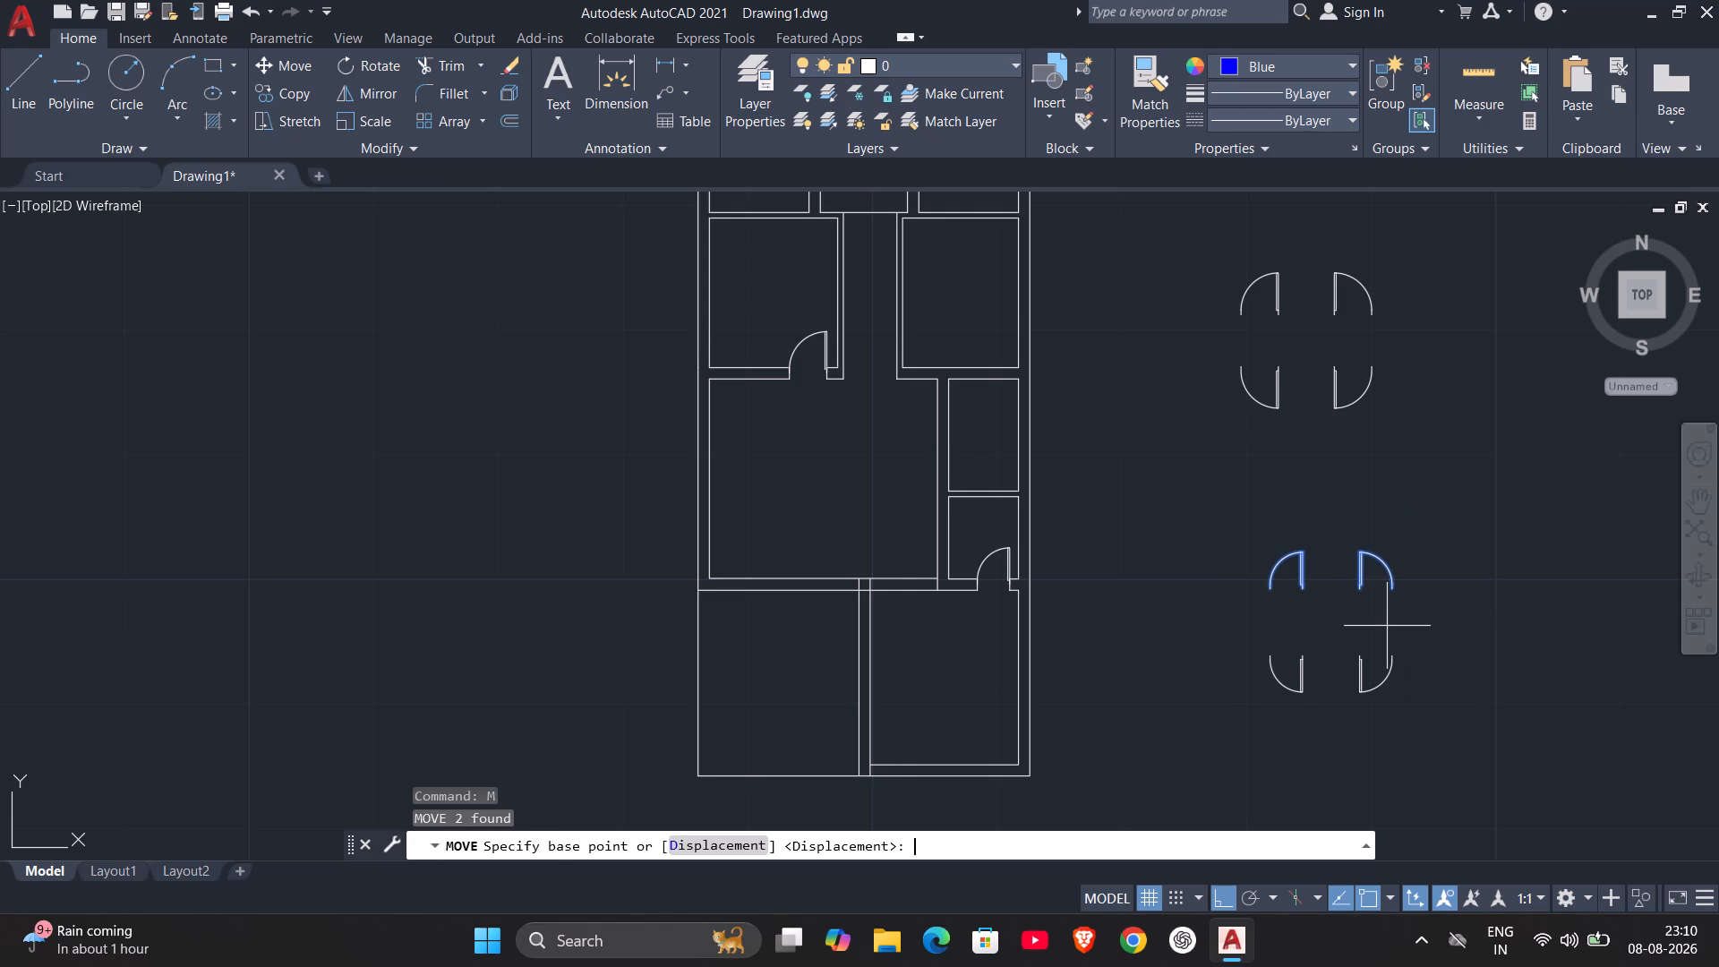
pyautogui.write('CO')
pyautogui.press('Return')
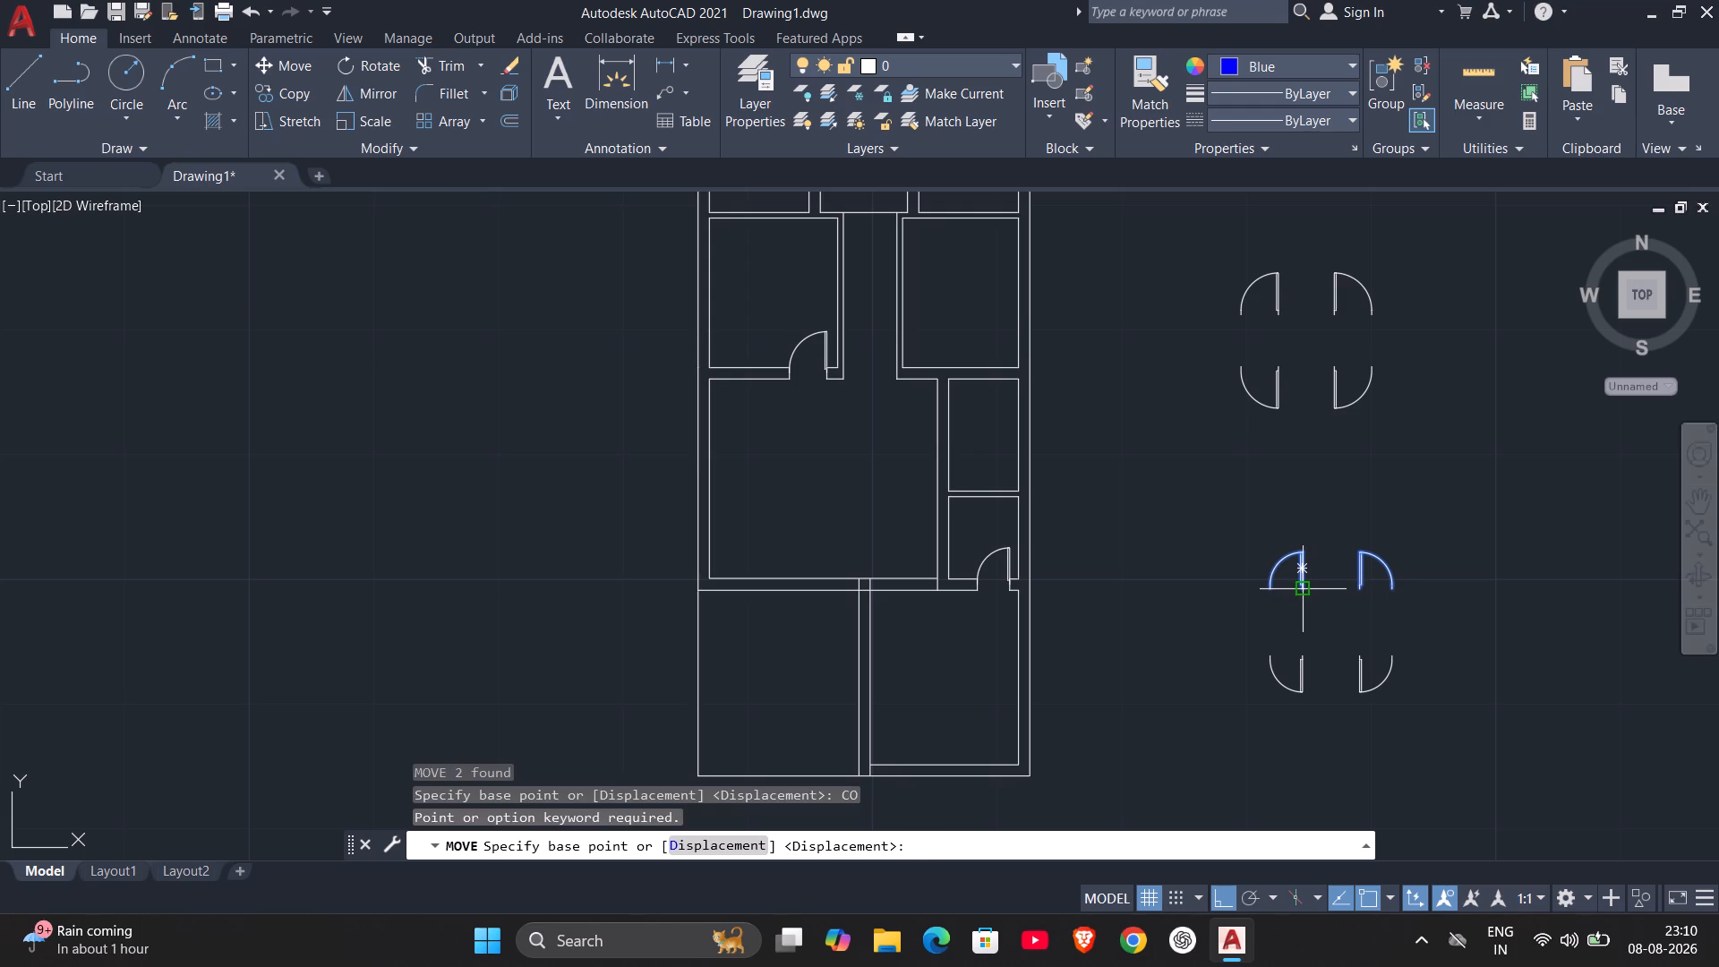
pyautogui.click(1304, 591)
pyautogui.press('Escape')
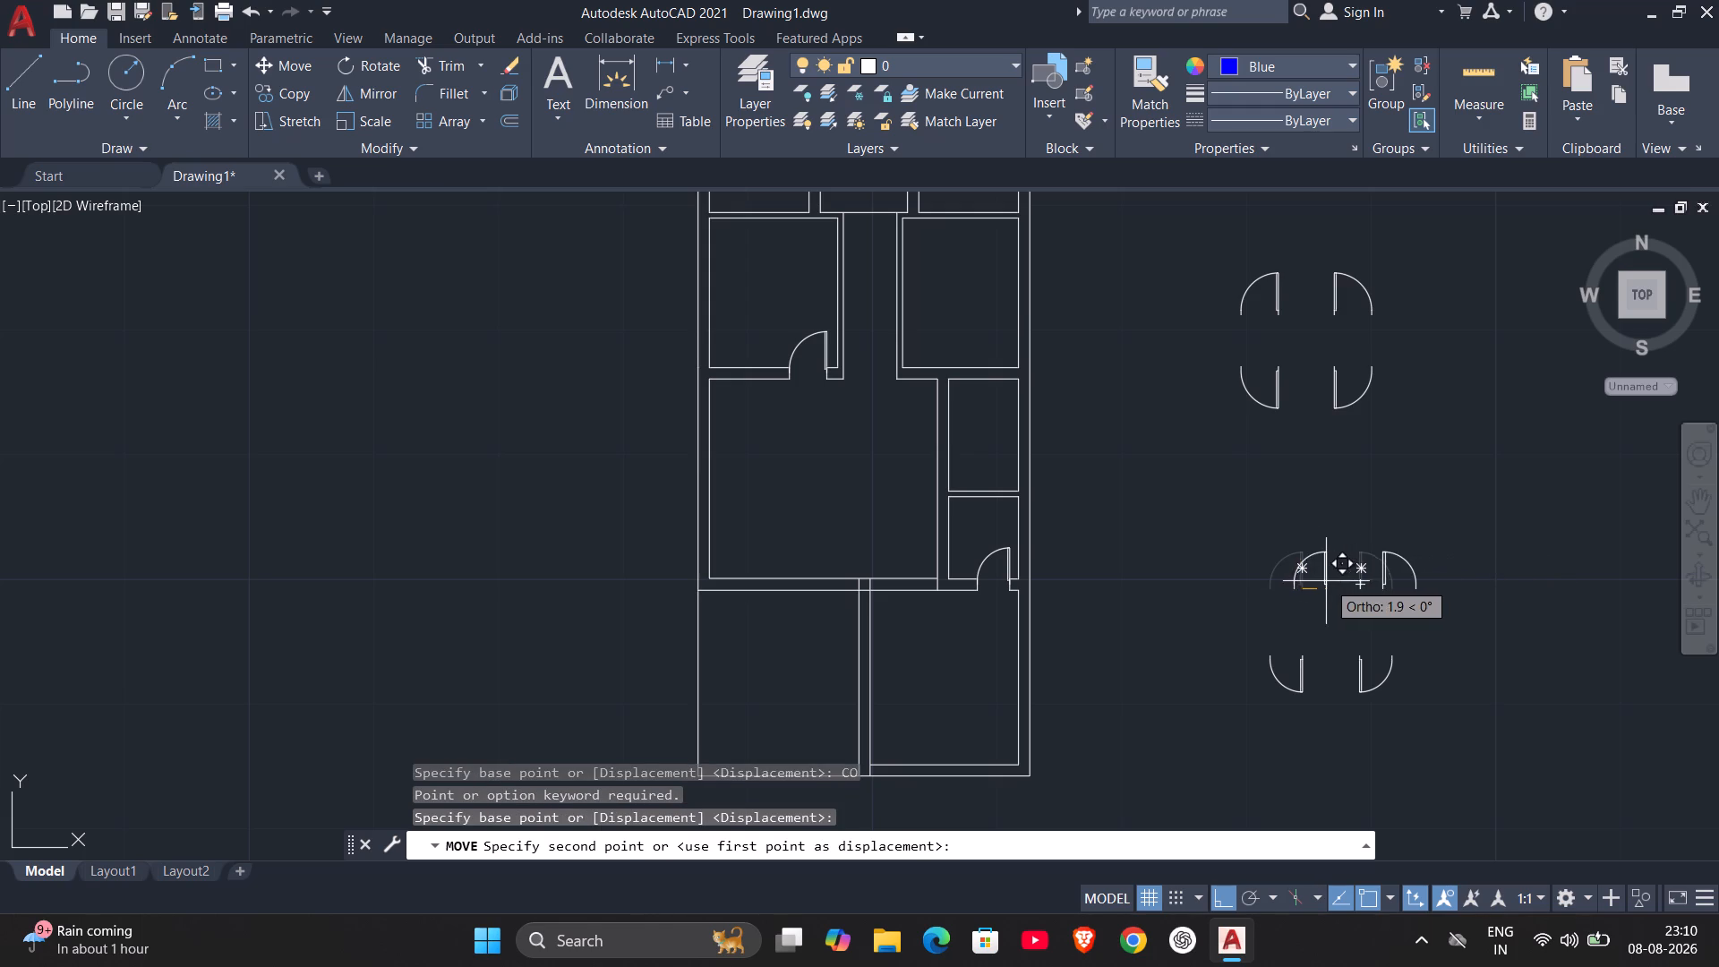
# Copy the north pair of the smaller door set about 18 ft straight east into the empty area.
pyautogui.moveTo(1236, 536); pyautogui.dragTo(1255, 540)
pyautogui.click(1492, 629)
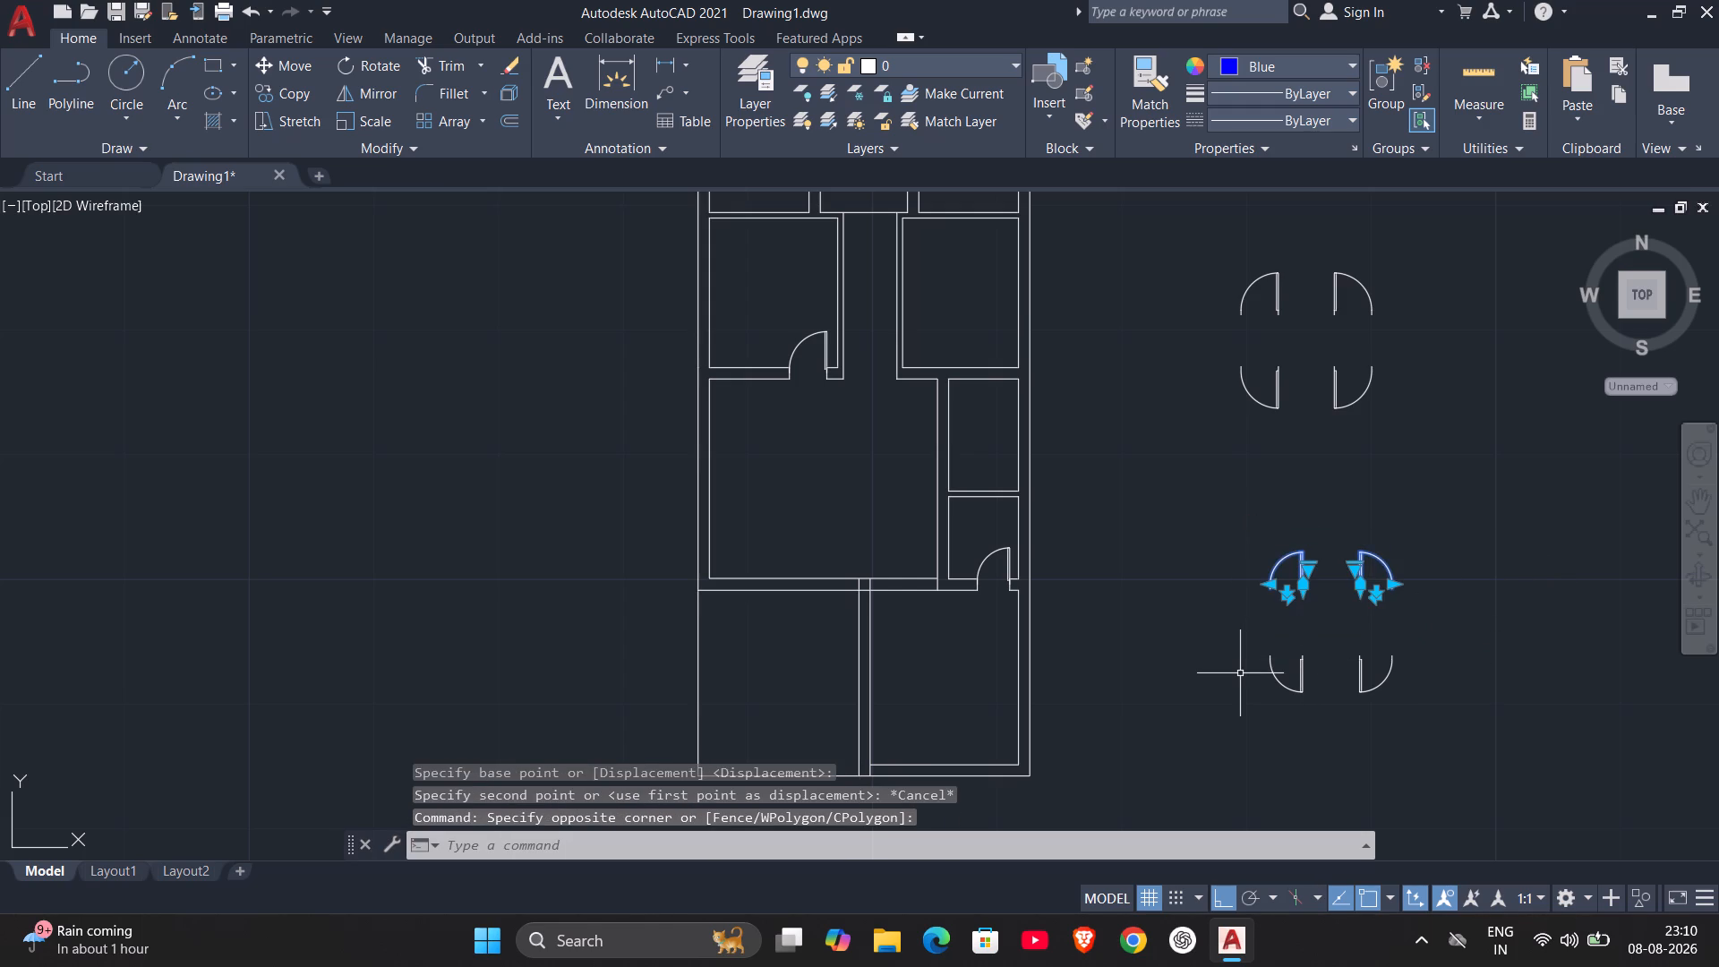
pyautogui.write('CO')
pyautogui.press('Return')
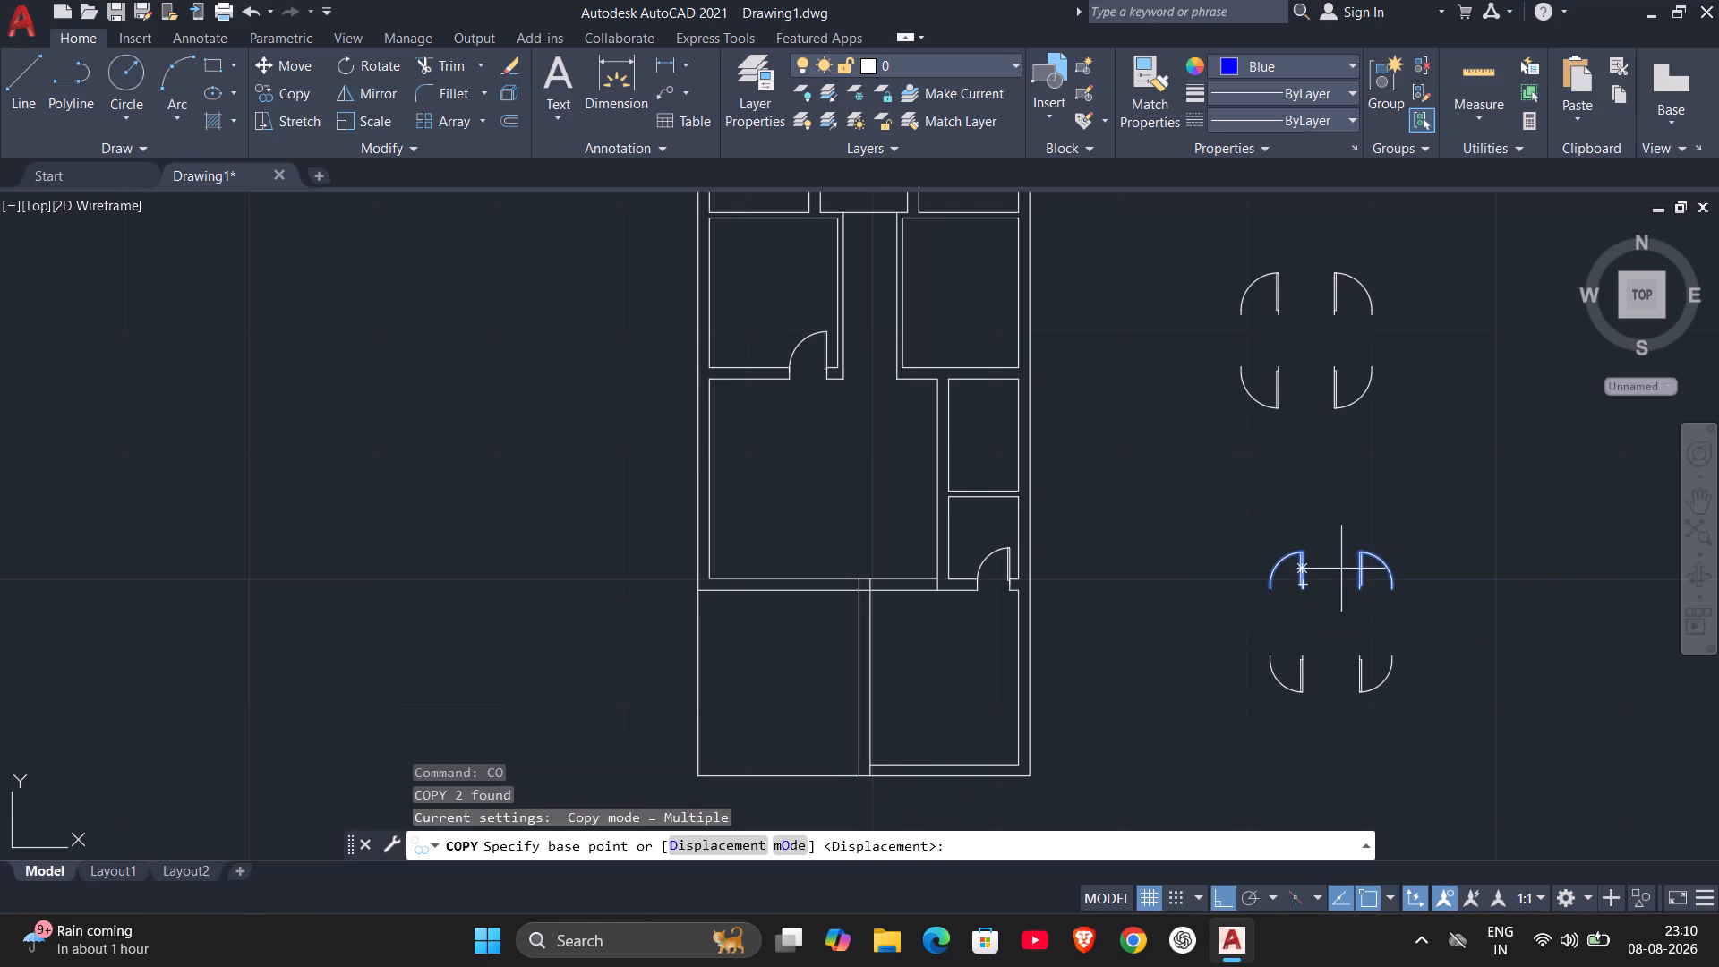
pyautogui.click(1302, 584)
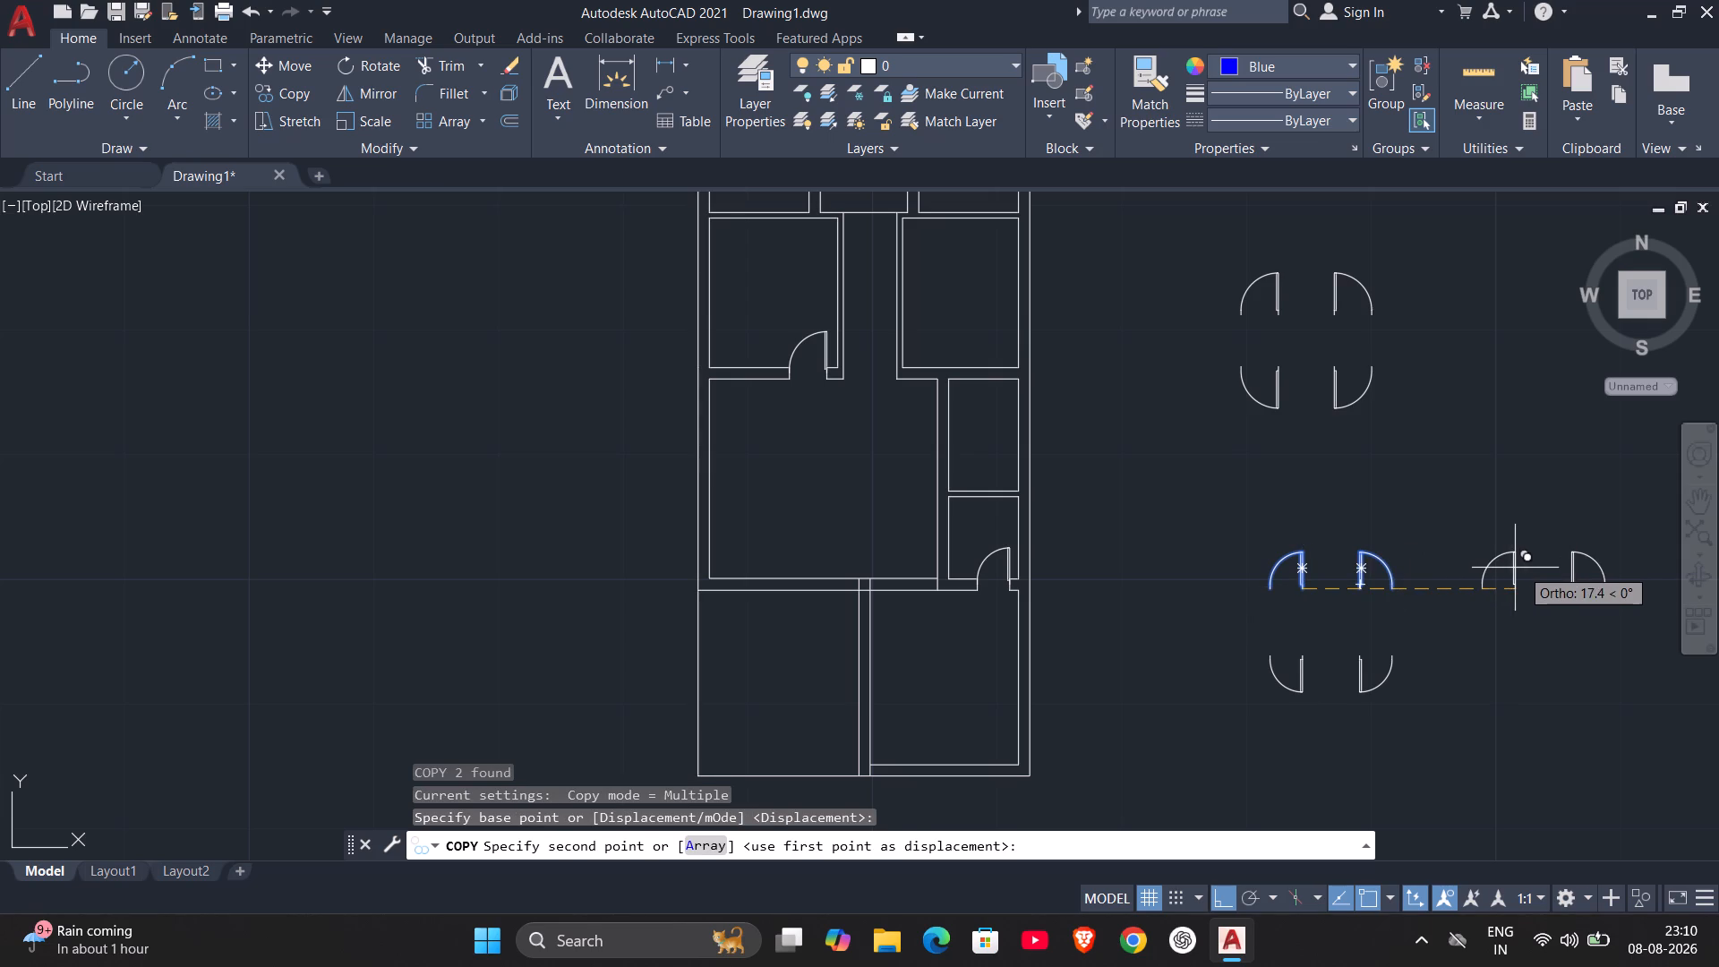
pyautogui.click(1530, 569)
pyautogui.moveTo(1615, 696); pyautogui.dragTo(1129, 584, button='middle')
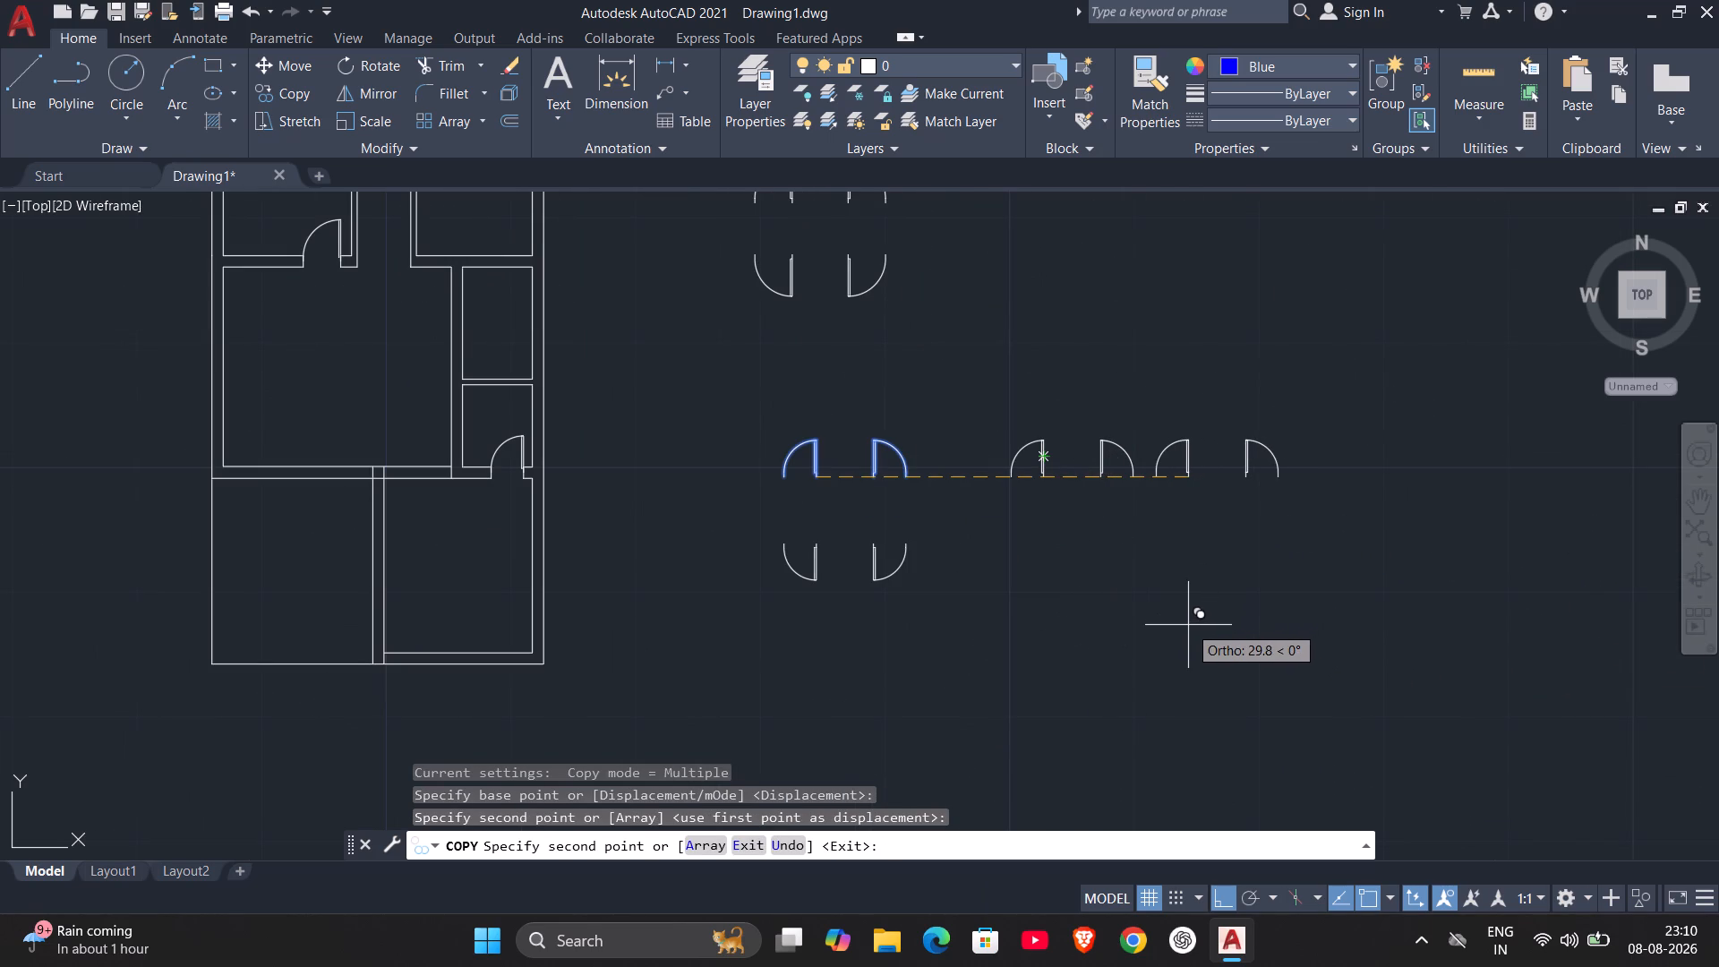
pyautogui.press('Escape')
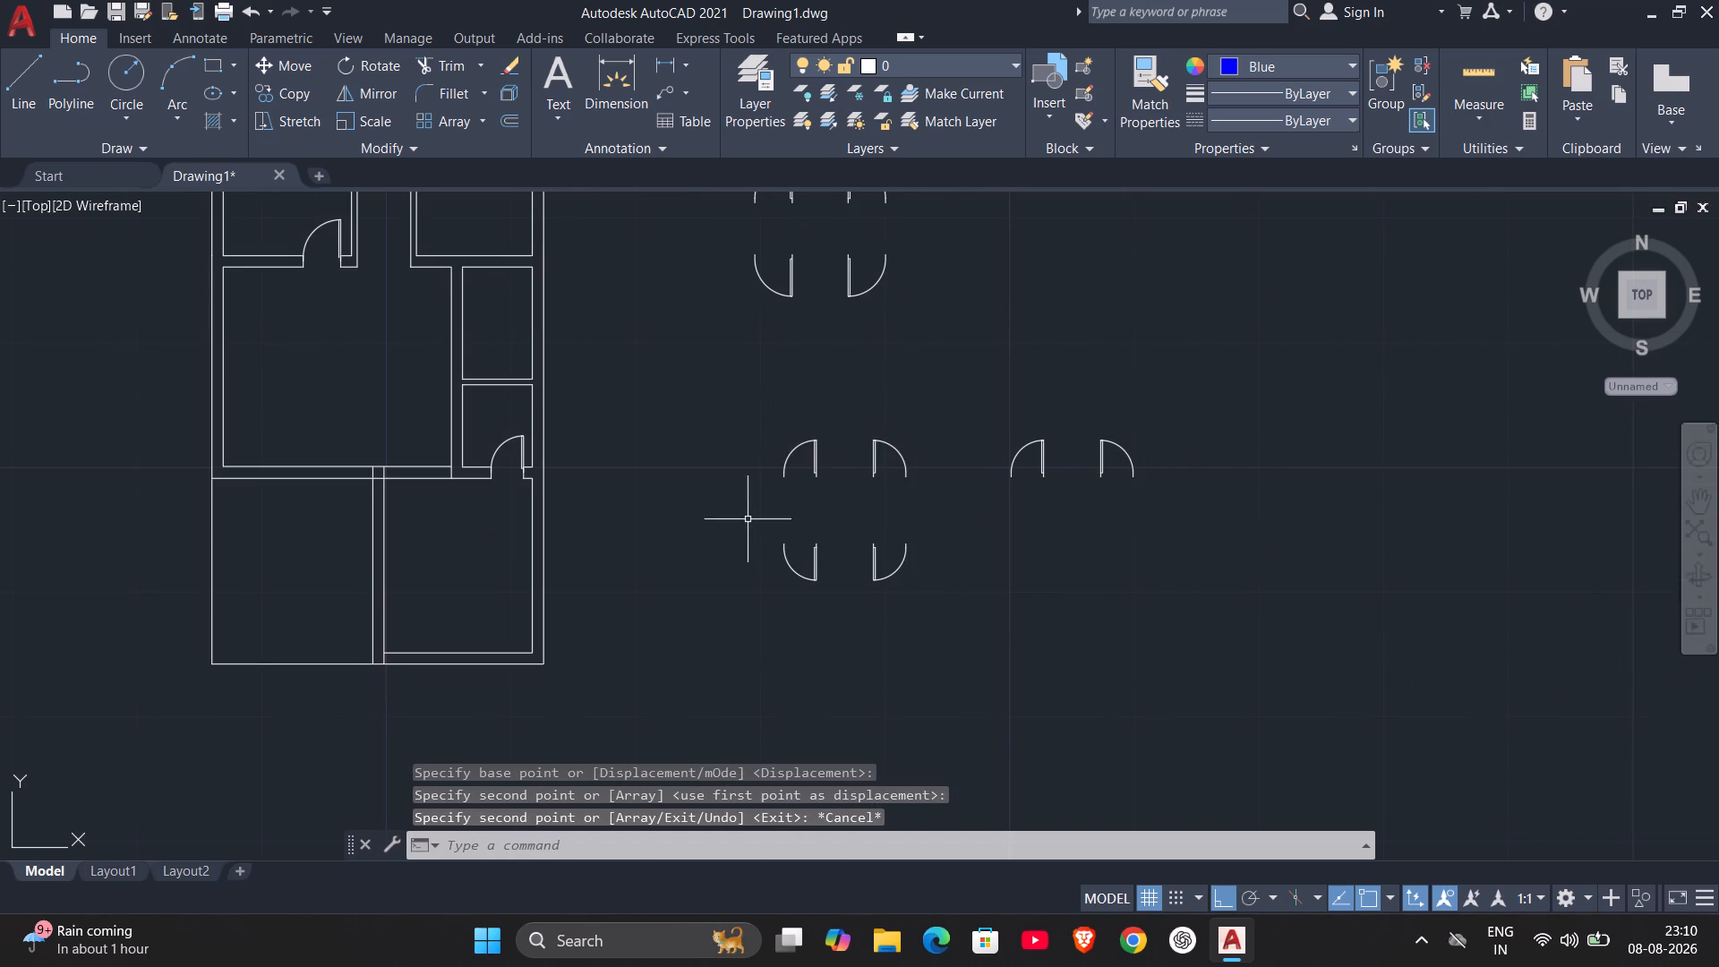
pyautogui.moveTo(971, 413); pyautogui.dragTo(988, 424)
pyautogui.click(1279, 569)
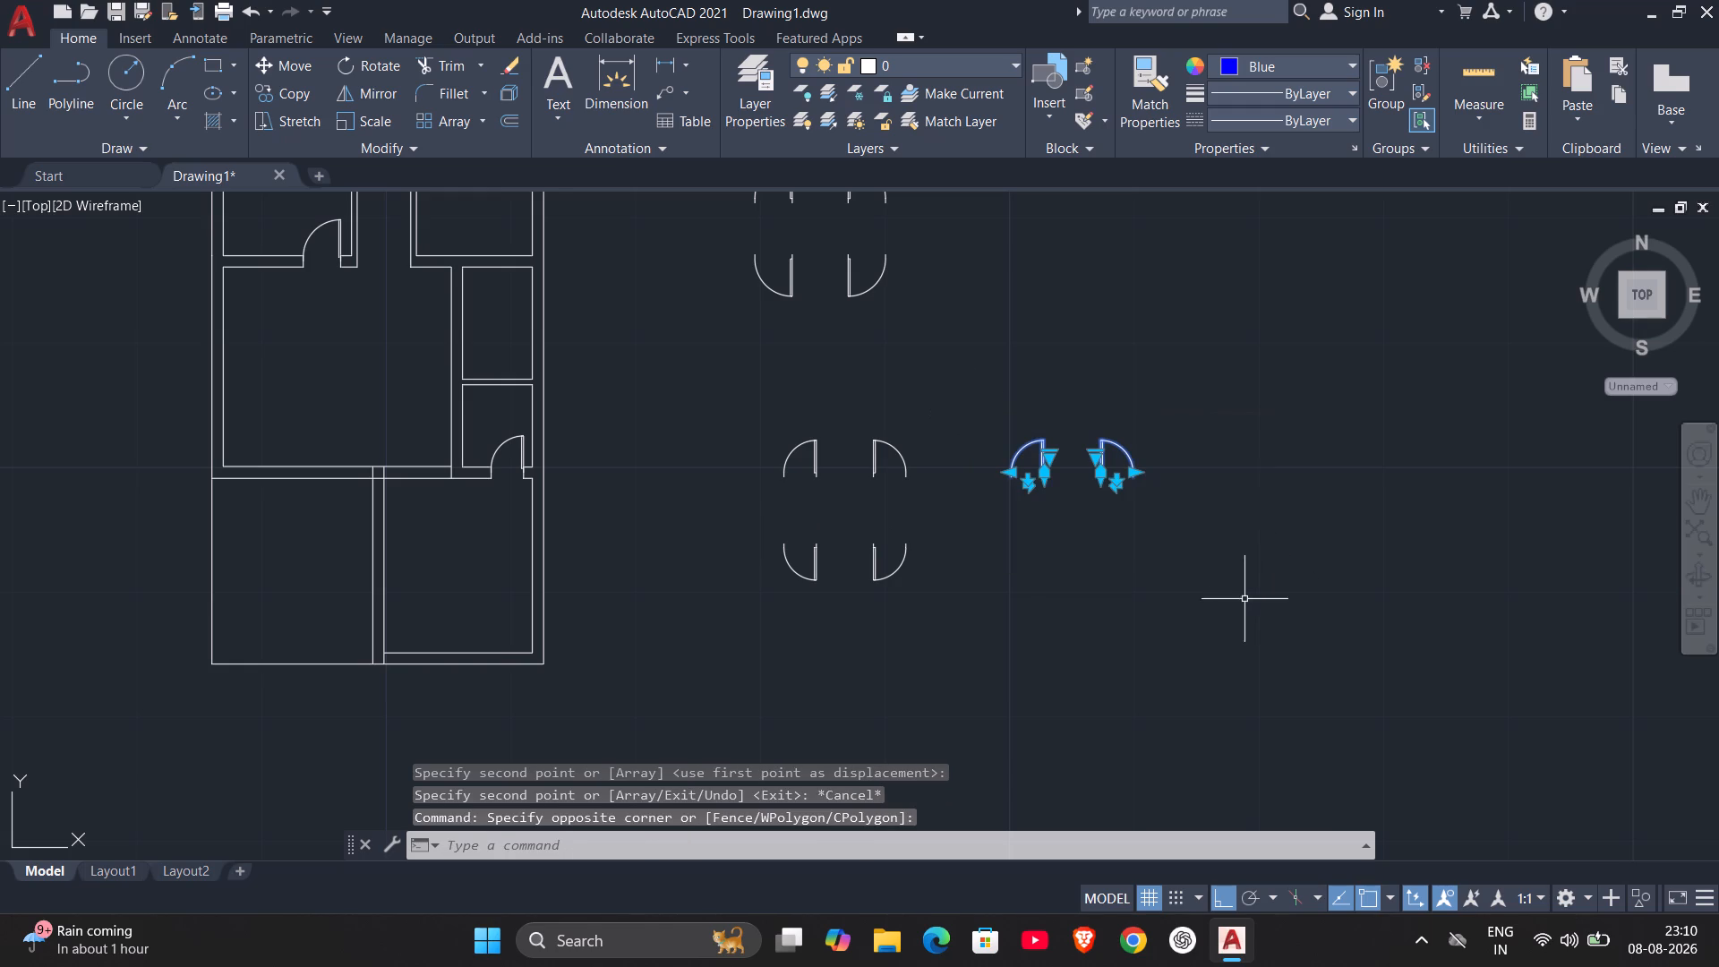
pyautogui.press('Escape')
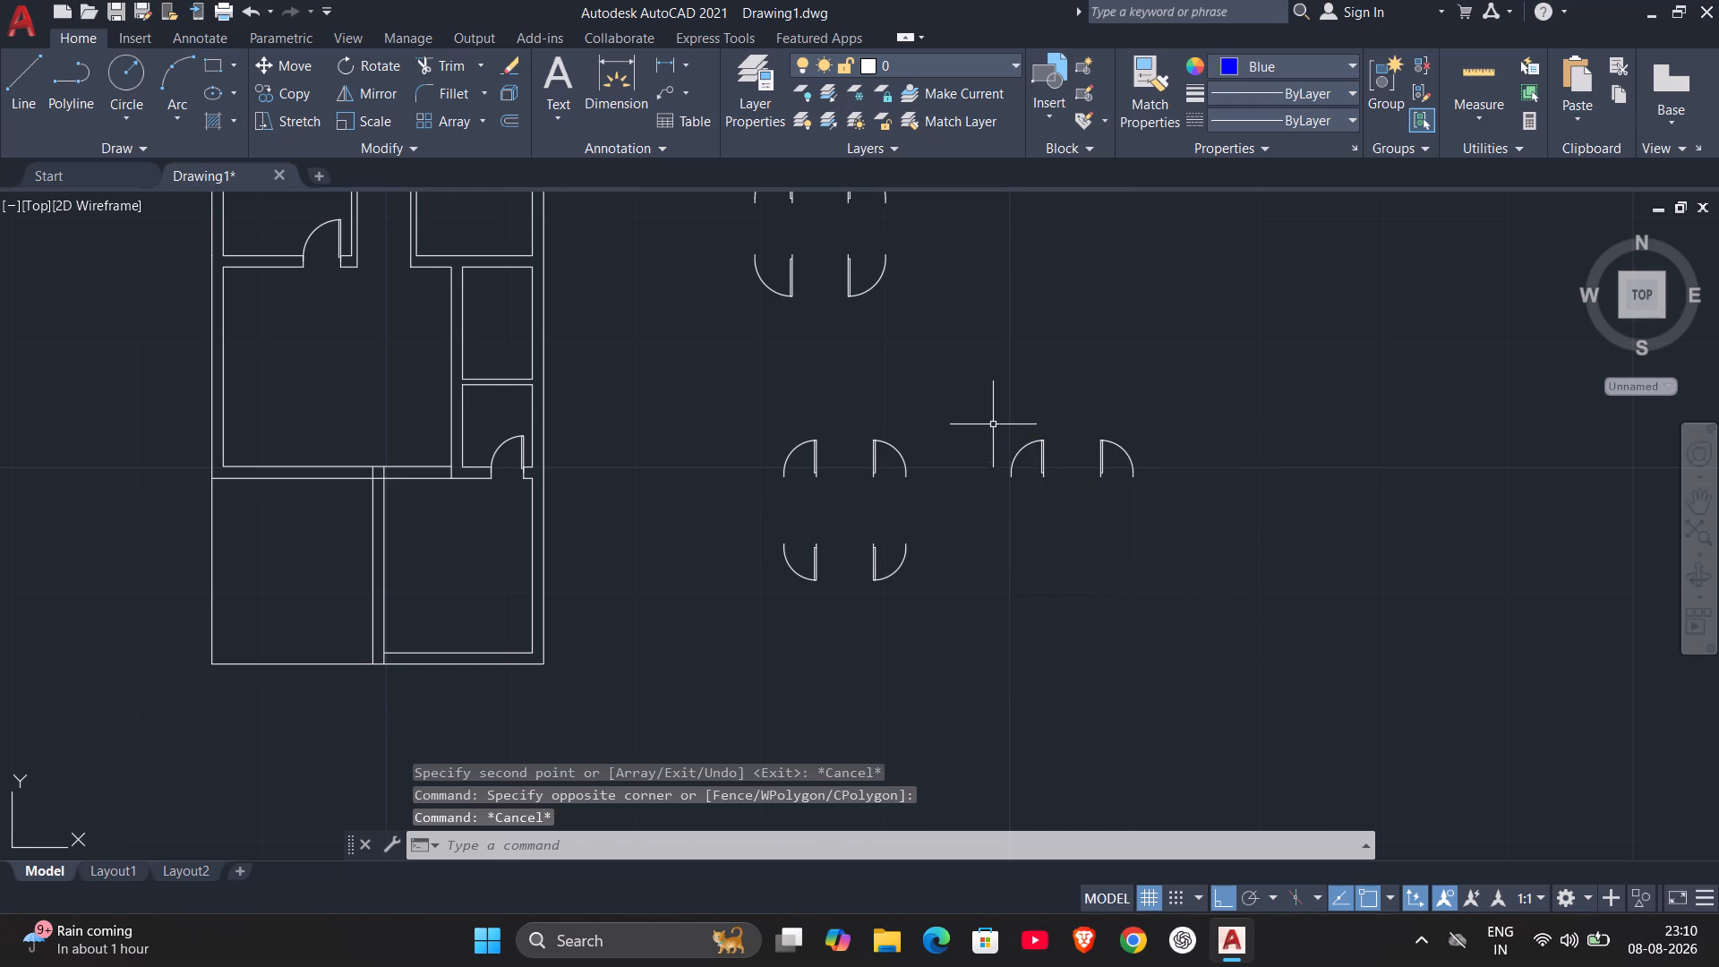
# Rotate the west door of the newly copied pair by 270° about a point on its leaf.
pyautogui.moveTo(993, 421); pyautogui.dragTo(1009, 441)
pyautogui.click(1078, 551)
pyautogui.press('r')
pyautogui.press('o')
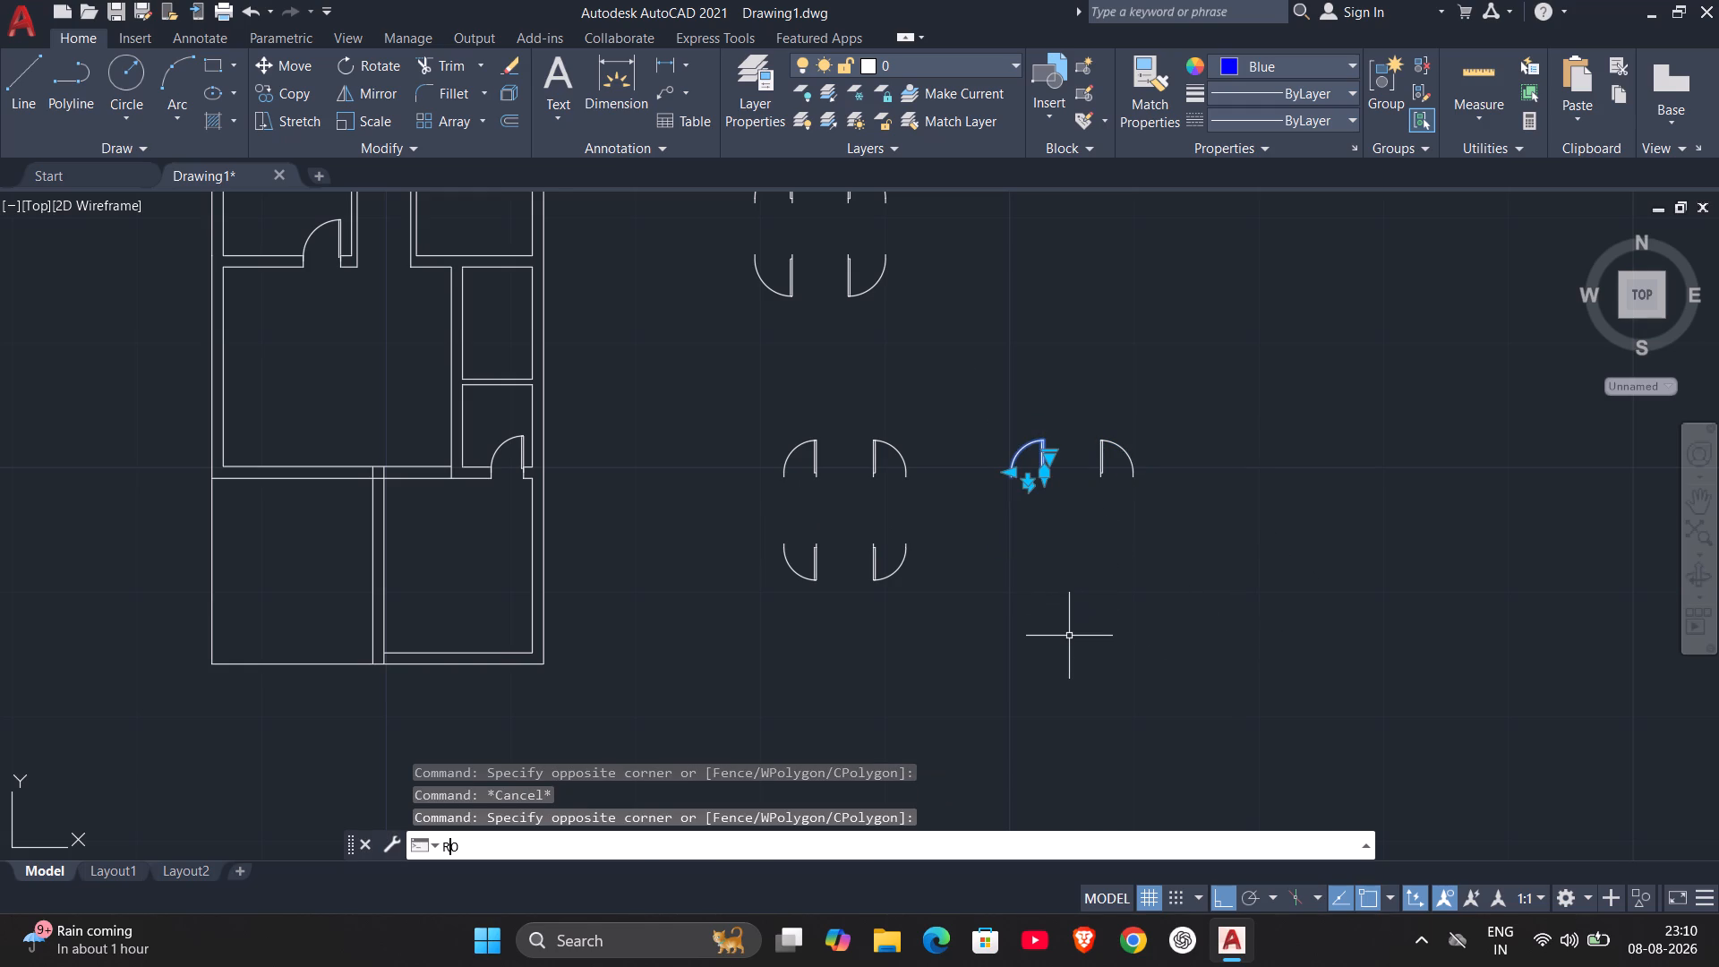
pyautogui.press('Return')
pyautogui.click(1048, 456)
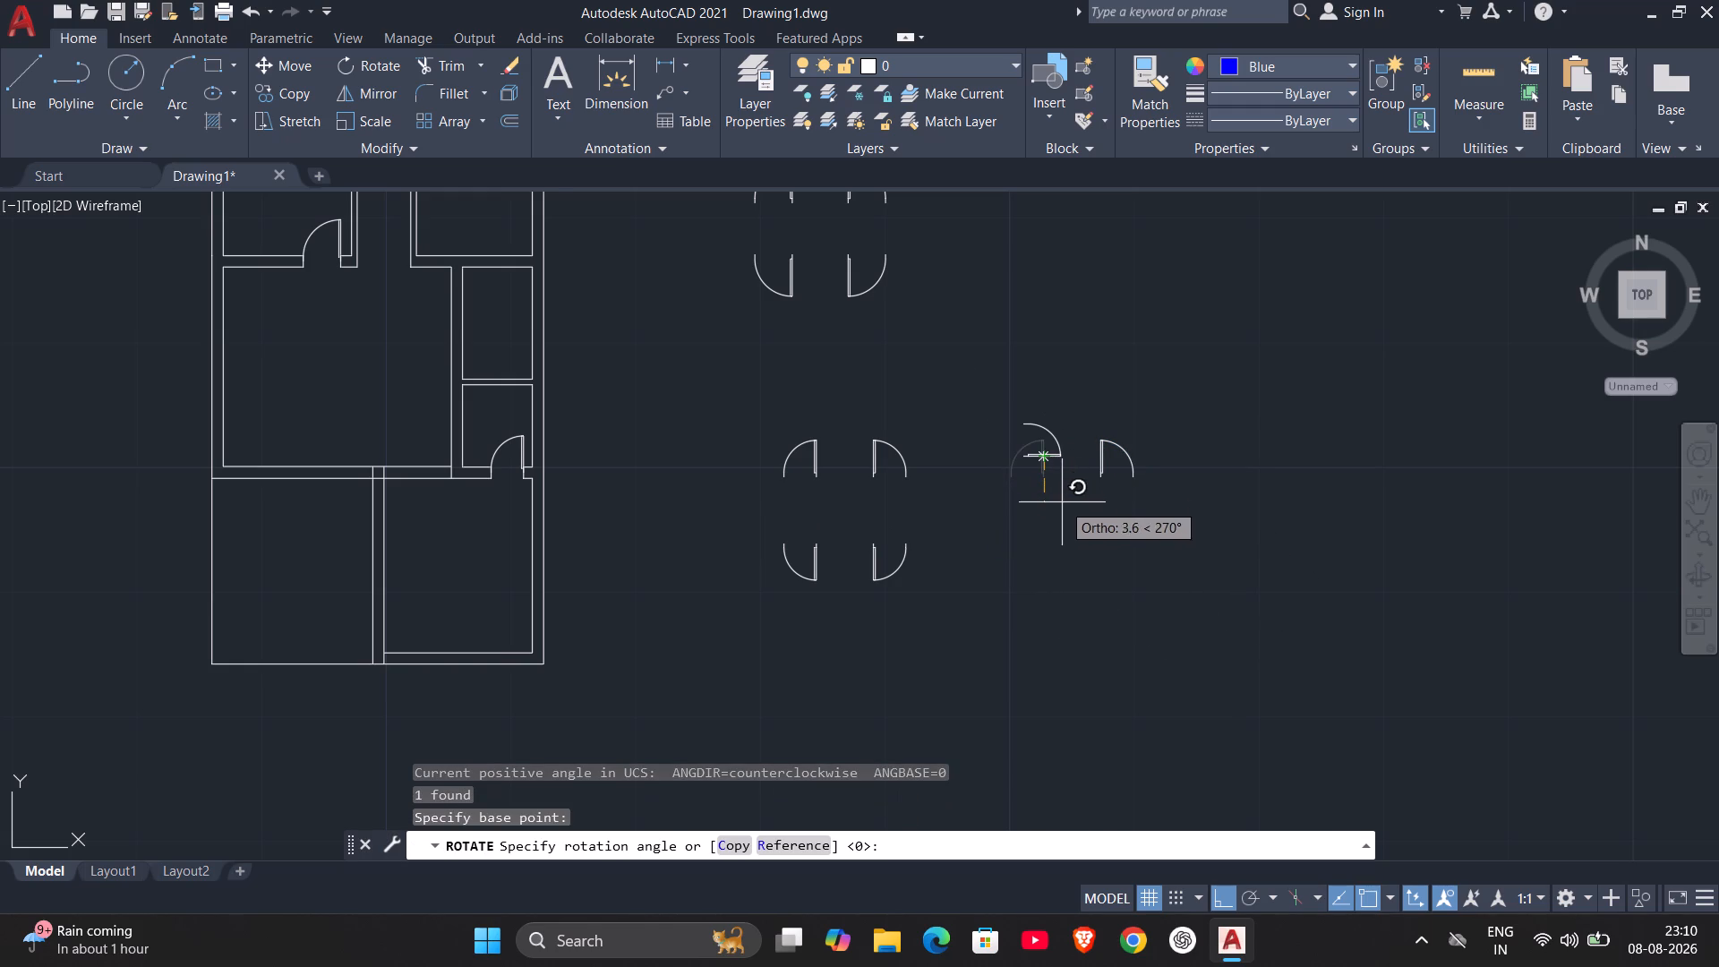
pyautogui.click(1063, 522)
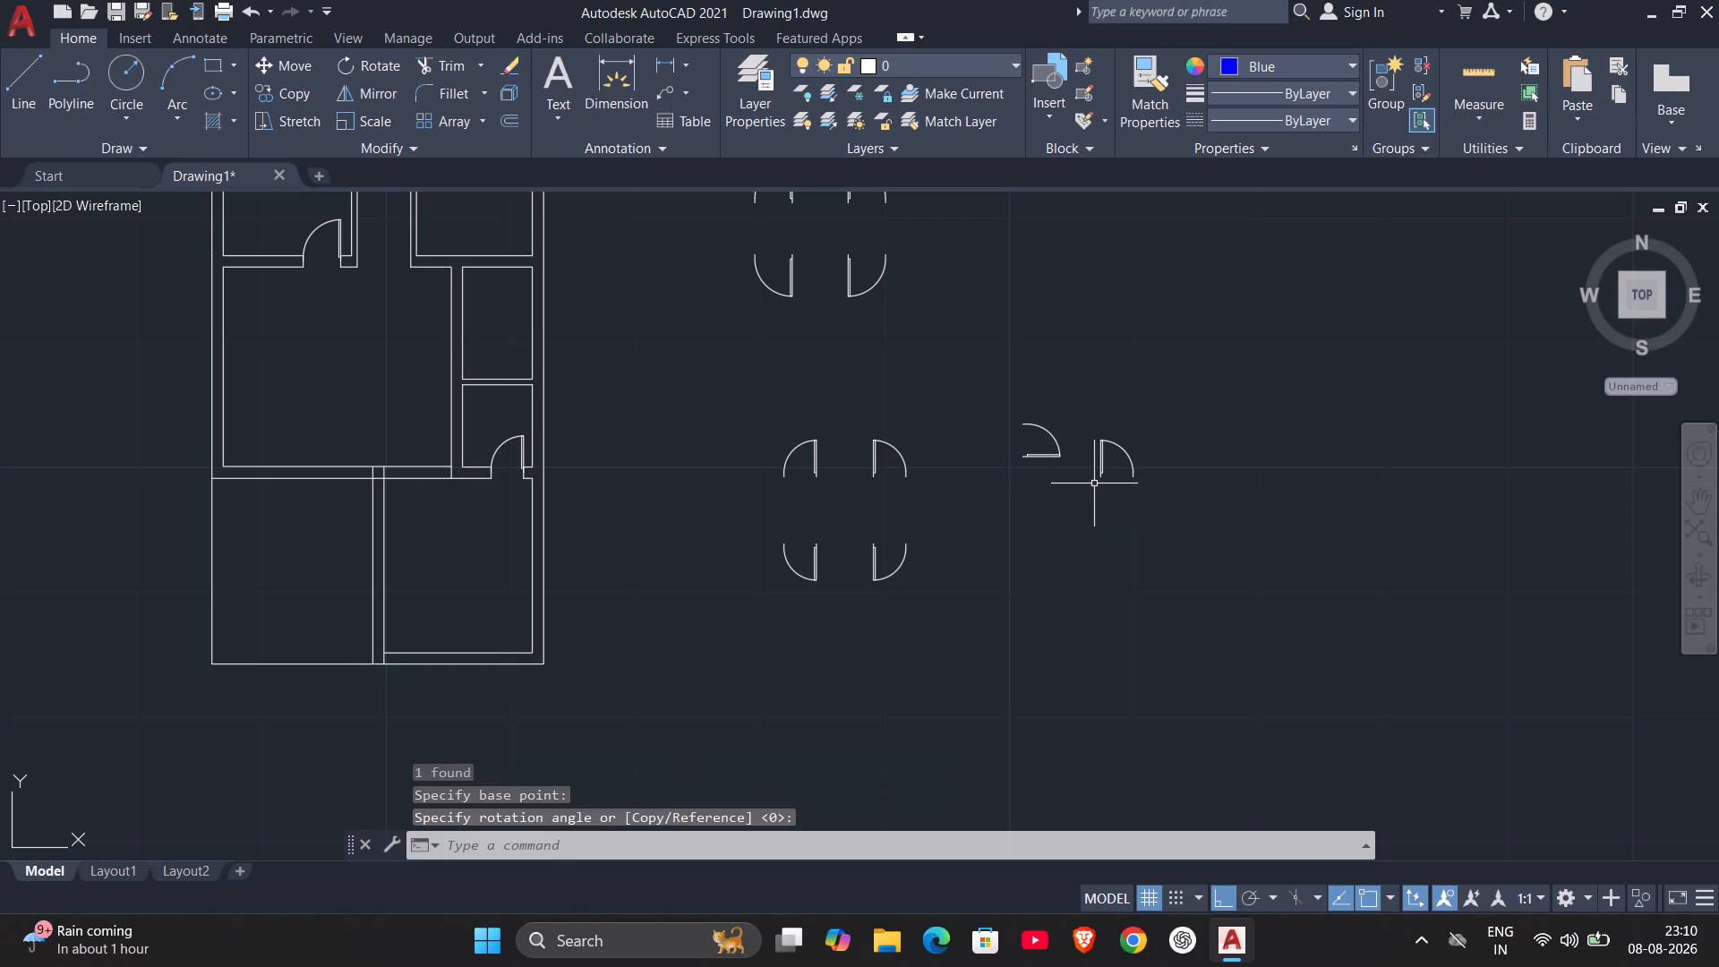
# Rotate the east door of the same pair by 270° about the middle of its leaf.
pyautogui.moveTo(1092, 424); pyautogui.dragTo(1103, 453)
pyautogui.click(1187, 531)
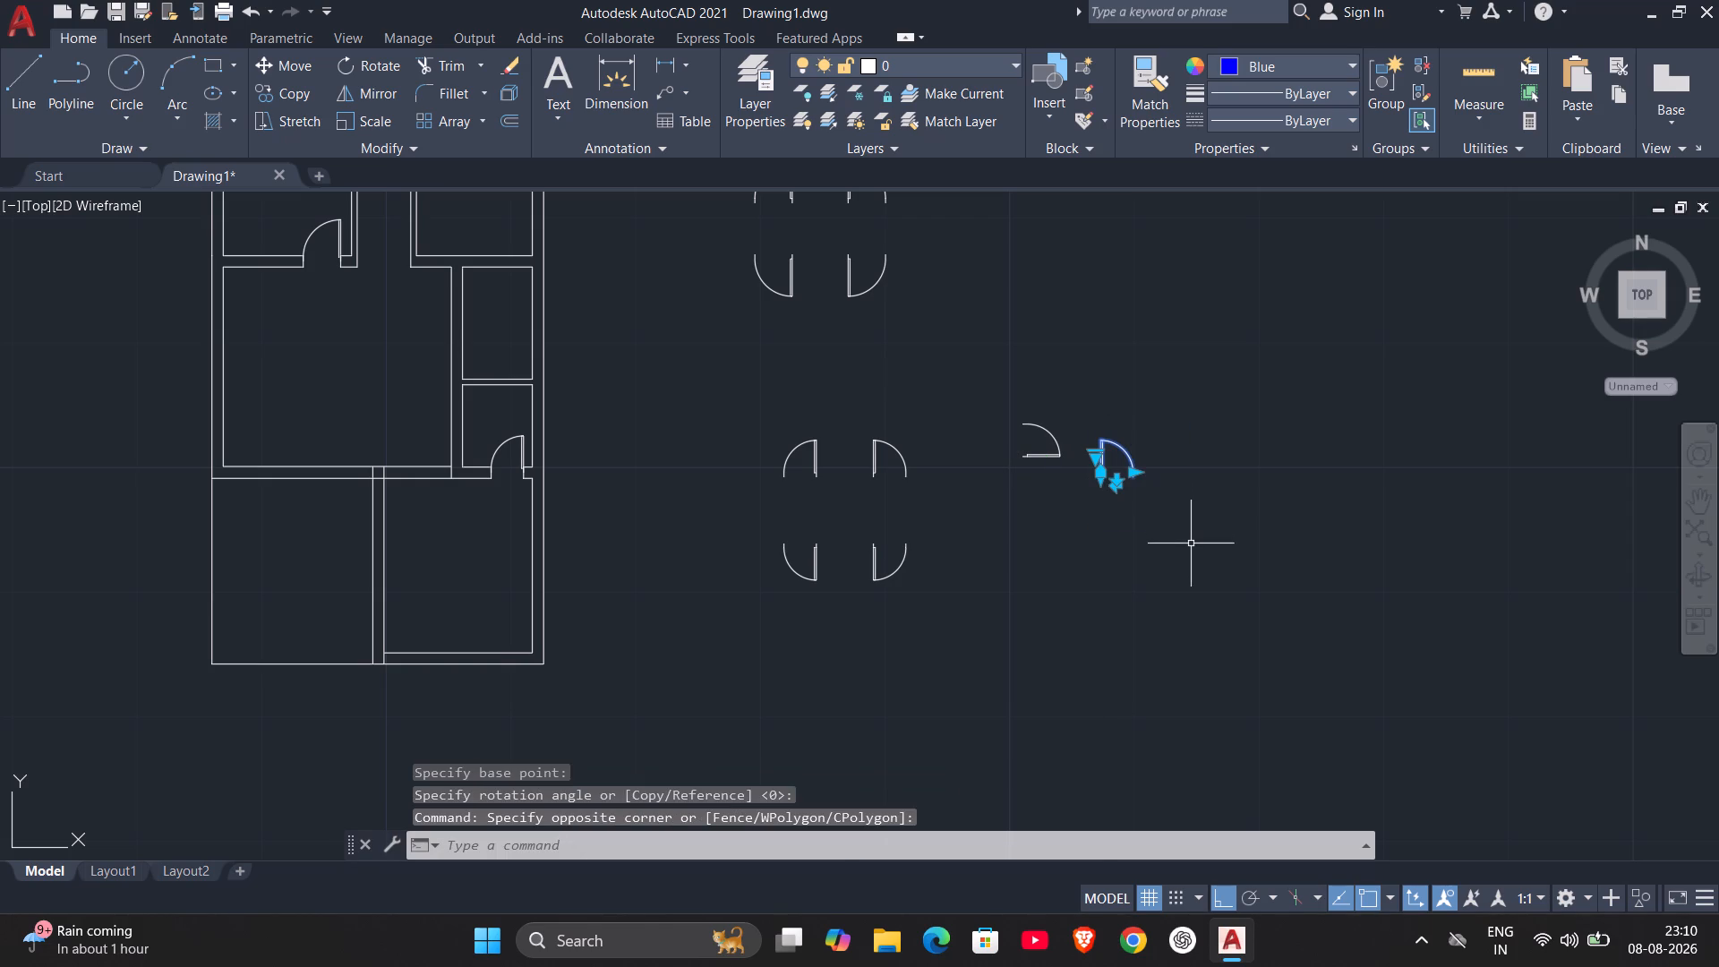
pyautogui.write('RO')
pyautogui.press('Return')
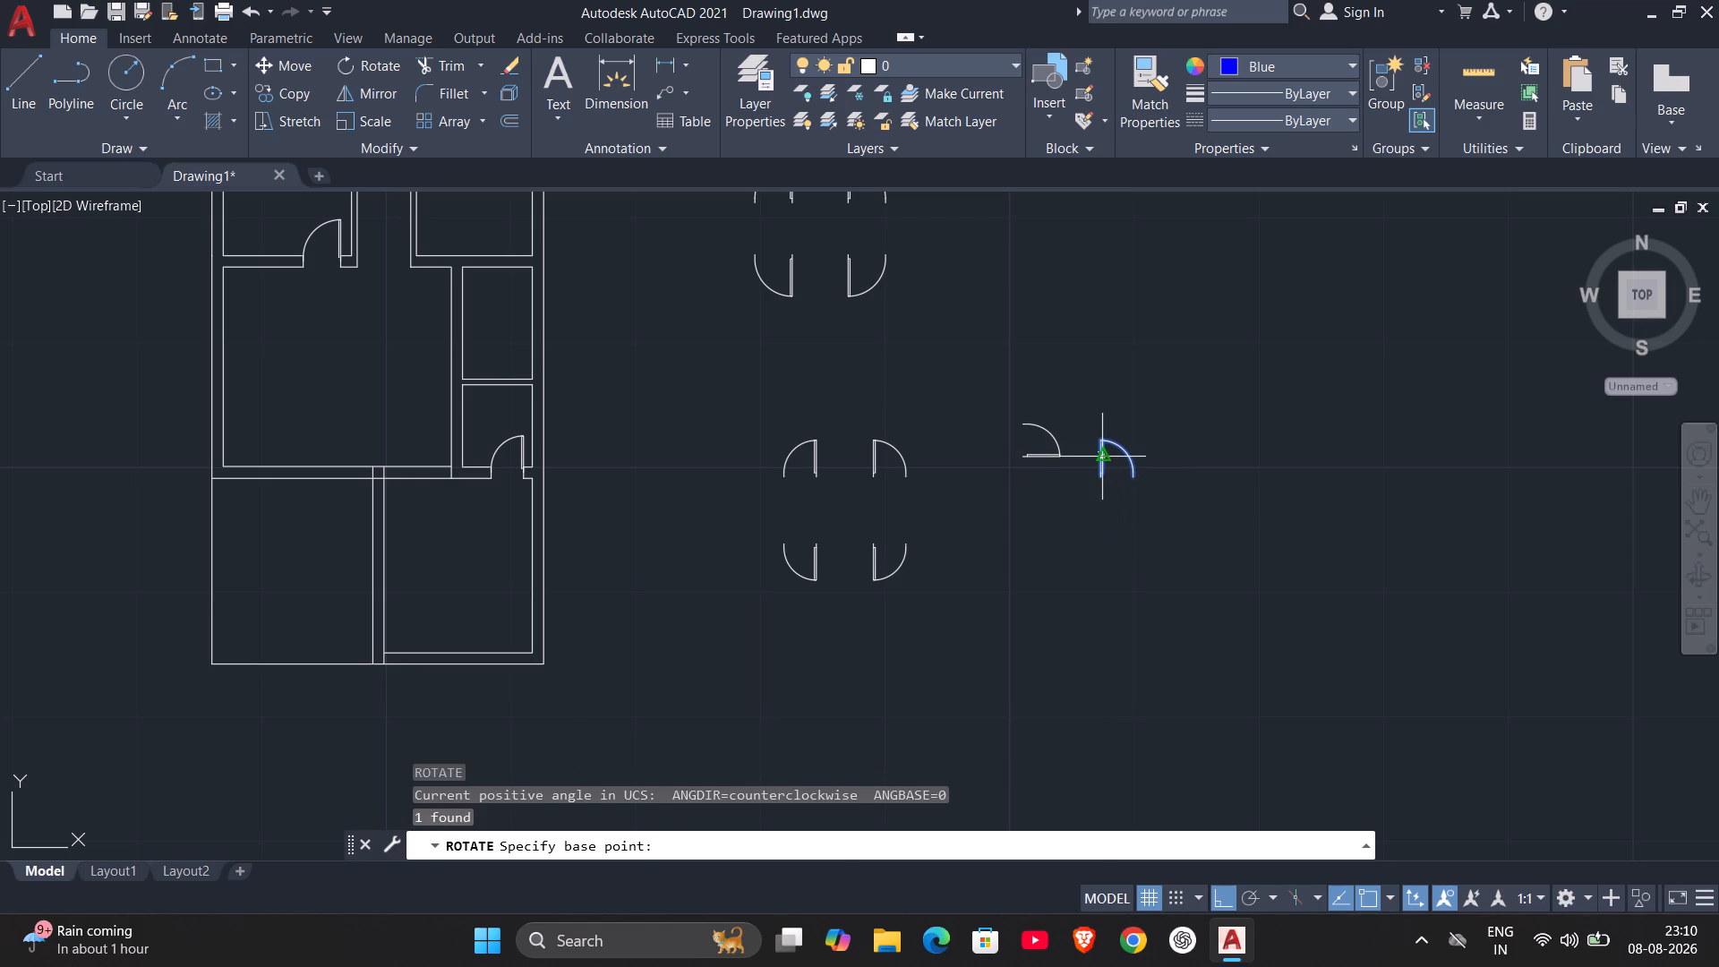
pyautogui.click(1100, 460)
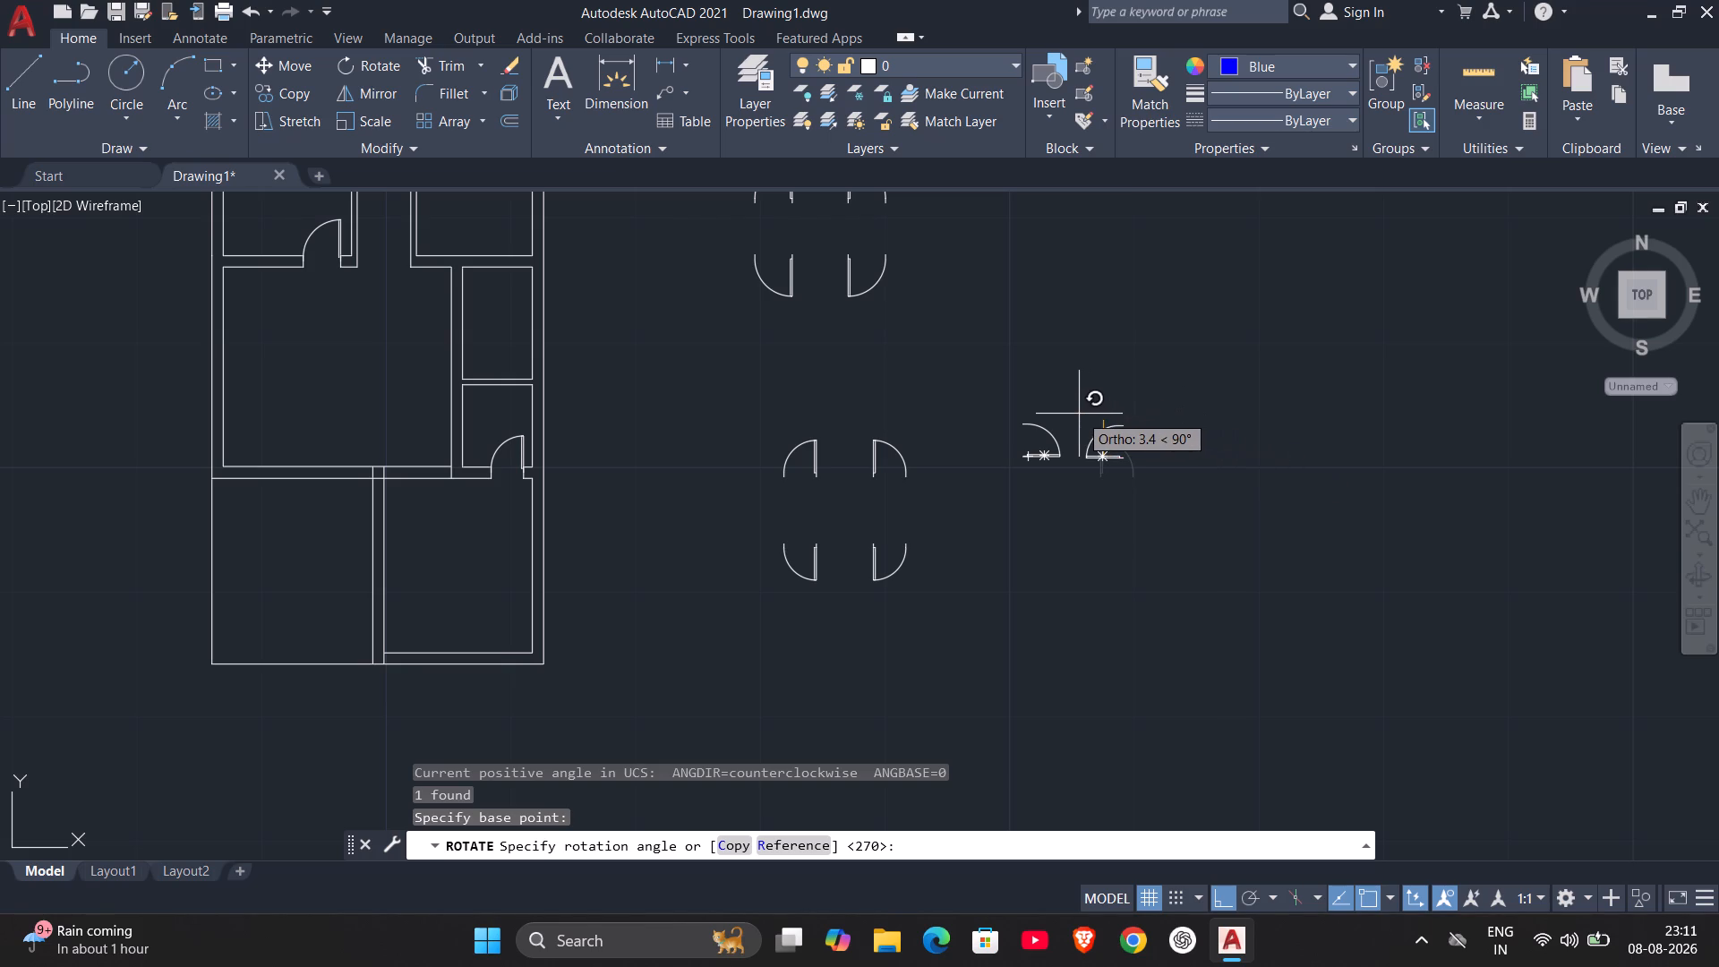
pyautogui.click(1145, 620)
# Copy the rotated east door into the west wall of the upper small east room, near that wall's north end.
pyautogui.moveTo(1253, 627); pyautogui.dragTo(1539, 712, button='middle')
pyautogui.moveTo(1298, 636); pyautogui.dragTo(1358, 671, button='middle')
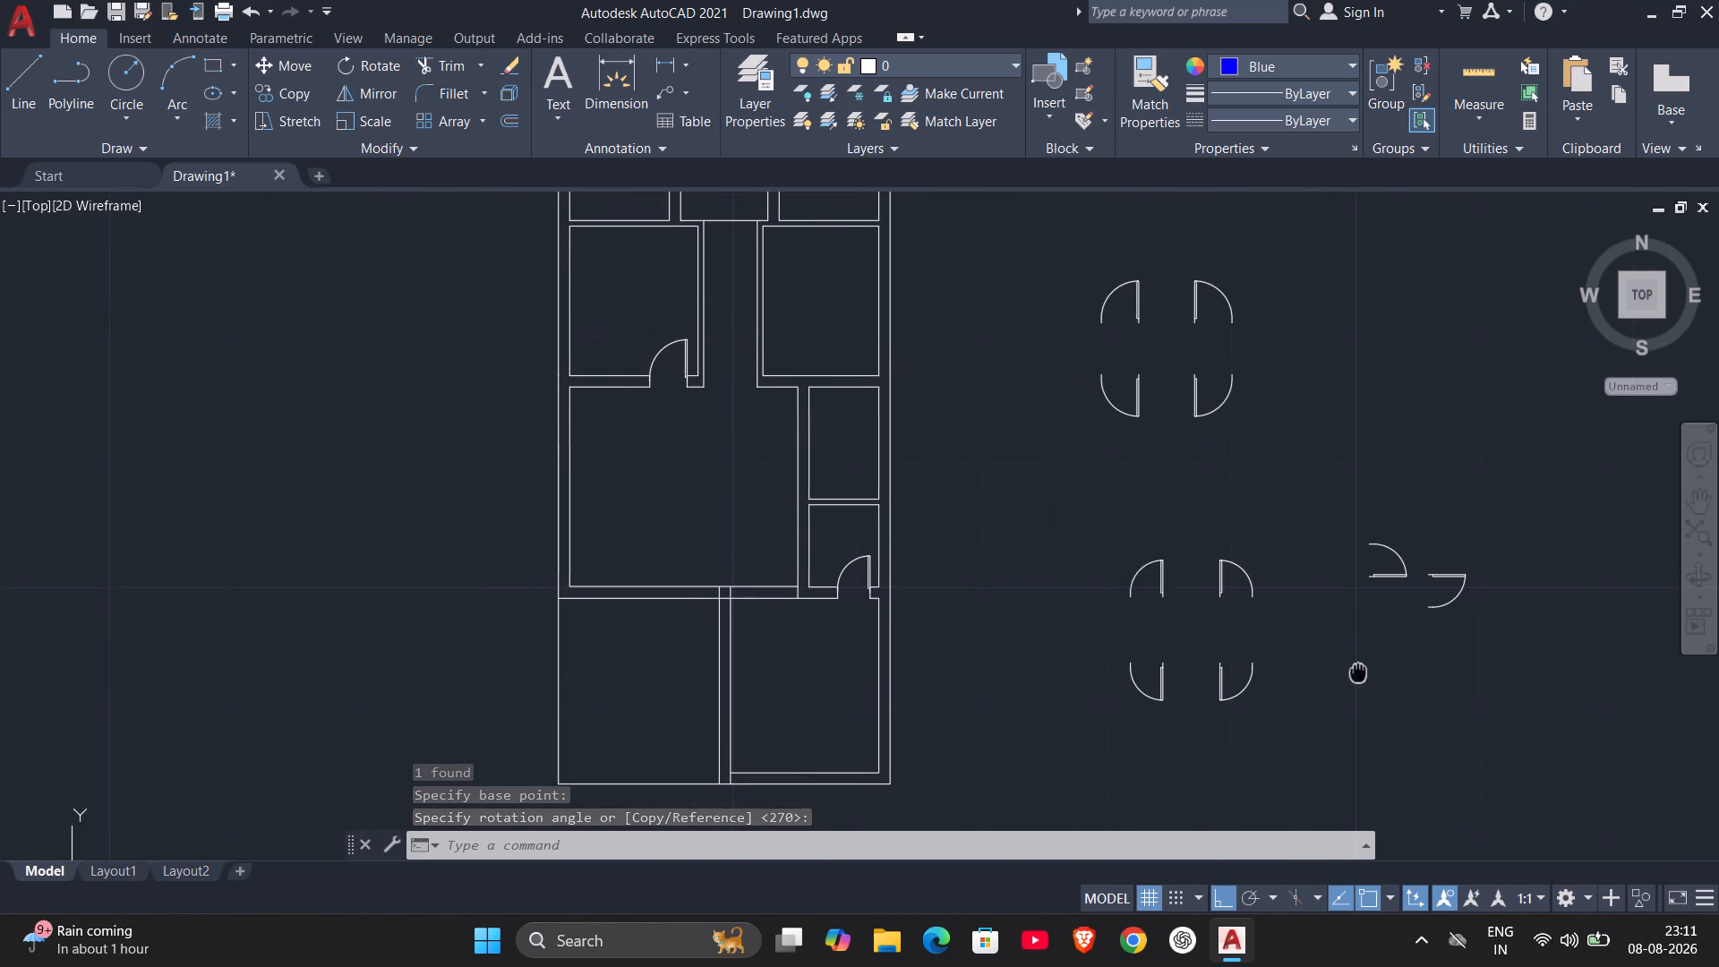
pyautogui.moveTo(1358, 671); pyautogui.dragTo(1458, 685, button='middle')
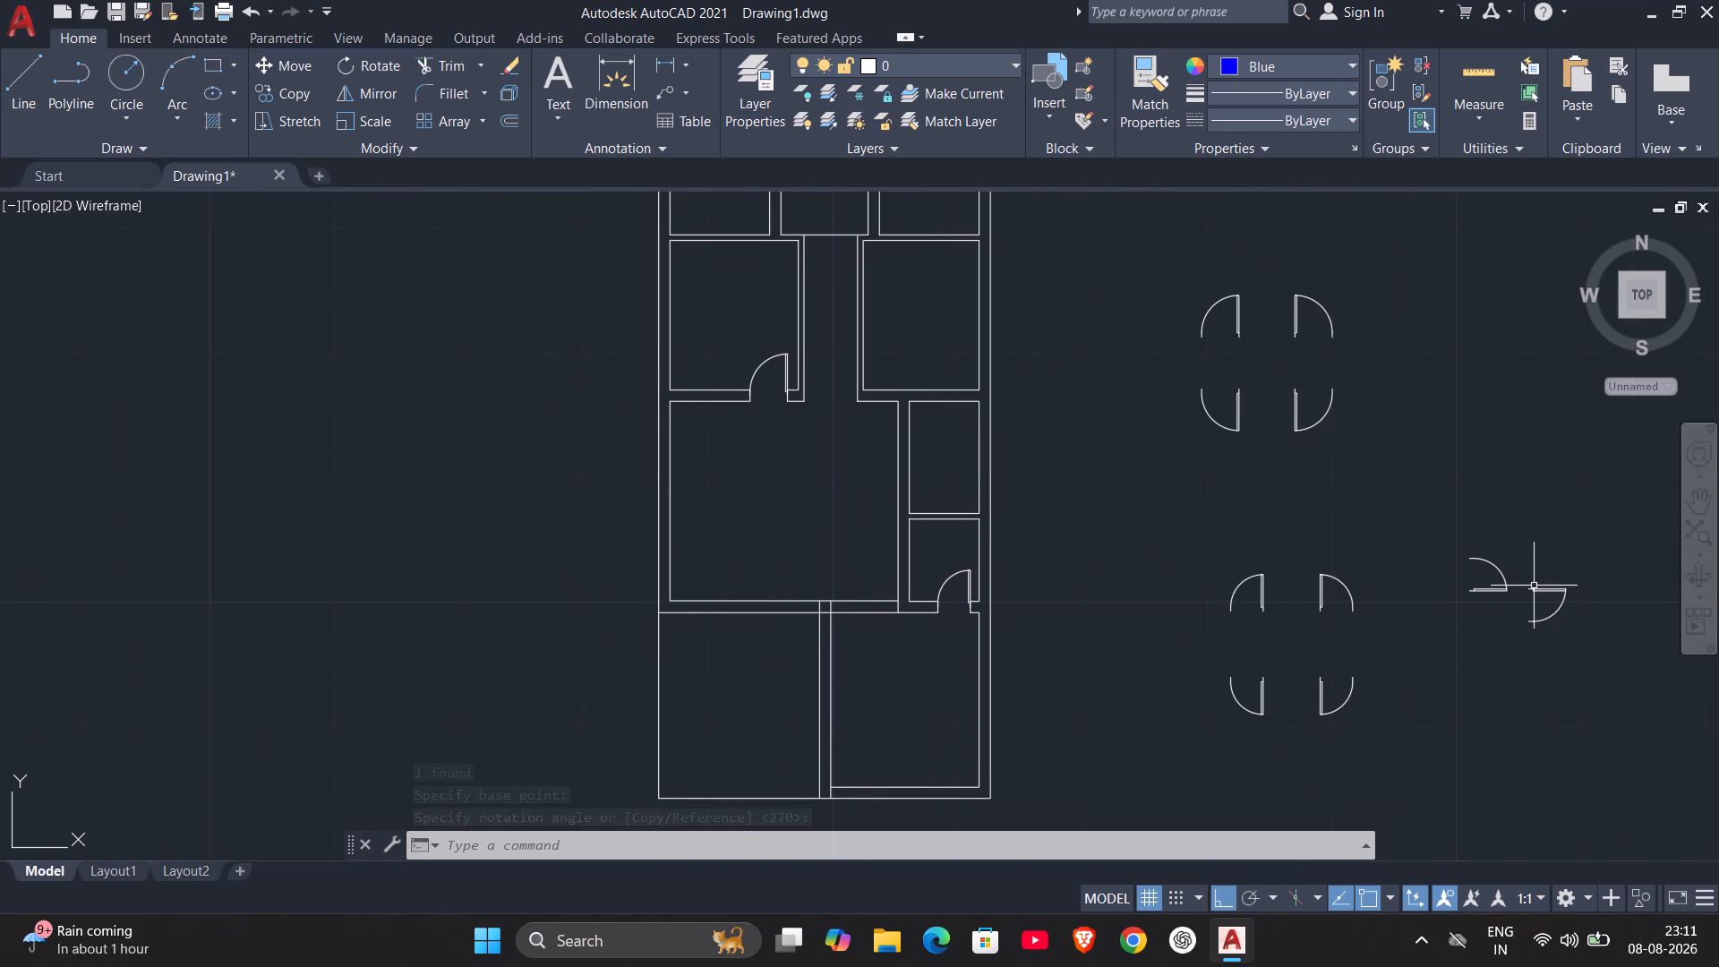
pyautogui.click(1537, 589)
pyautogui.press('c')
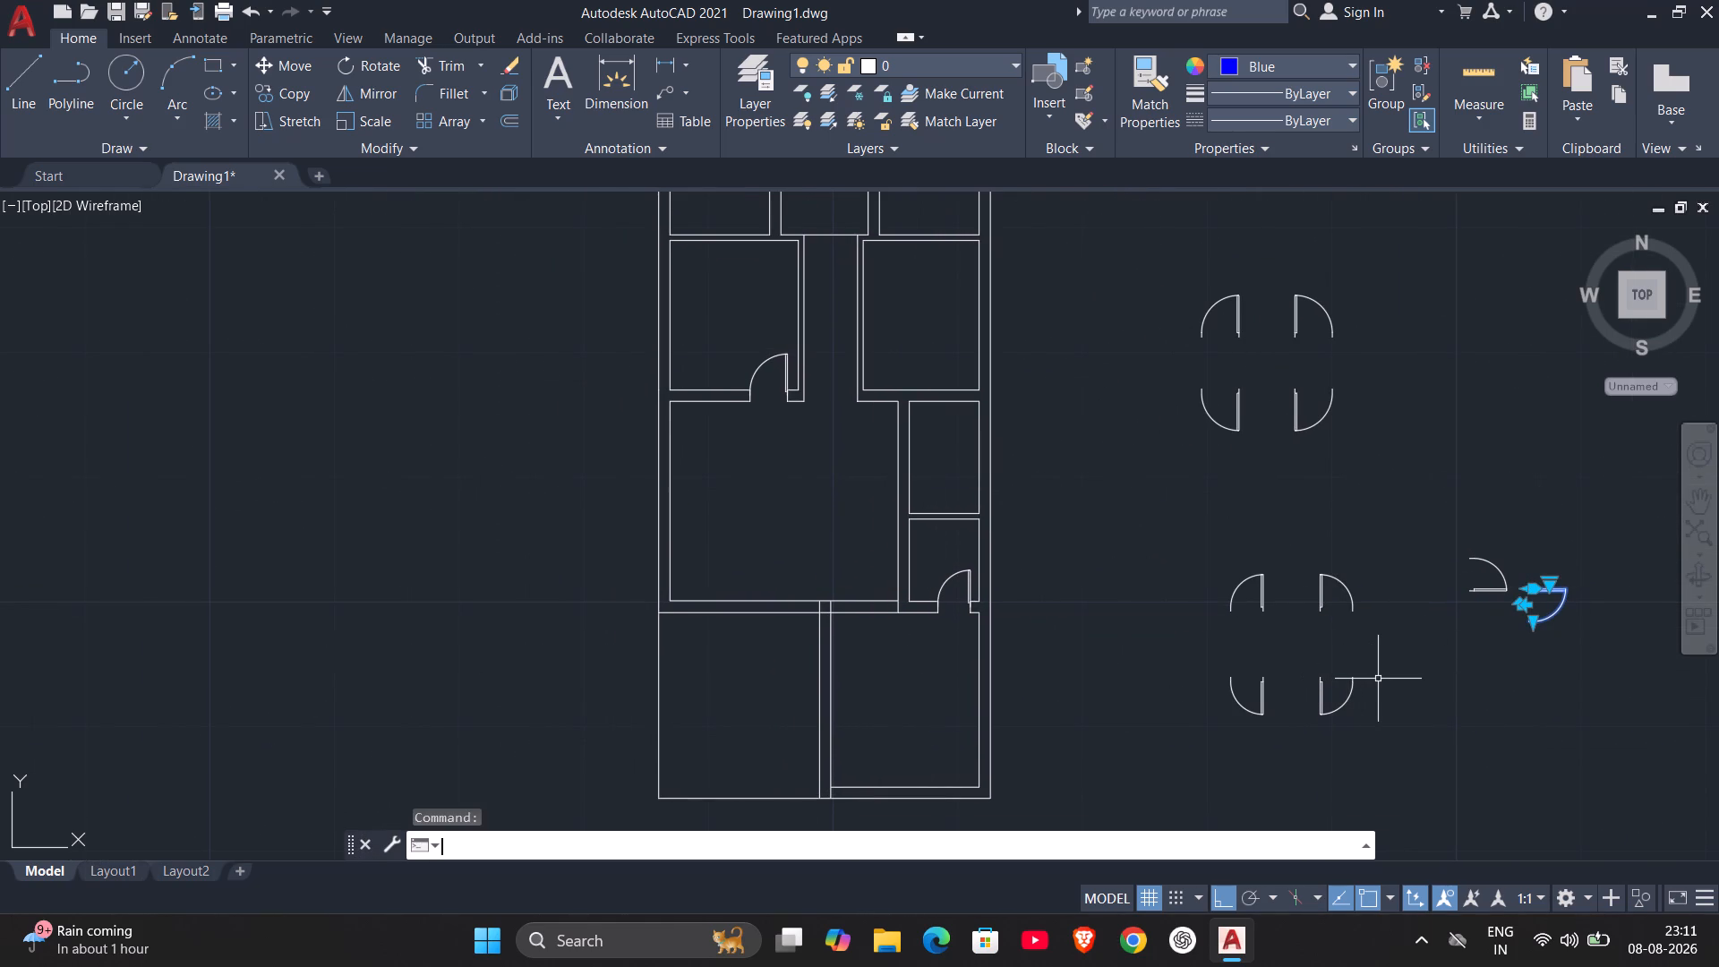
pyautogui.press('o')
pyautogui.press('Return')
pyautogui.scroll(3, 1524, 570)
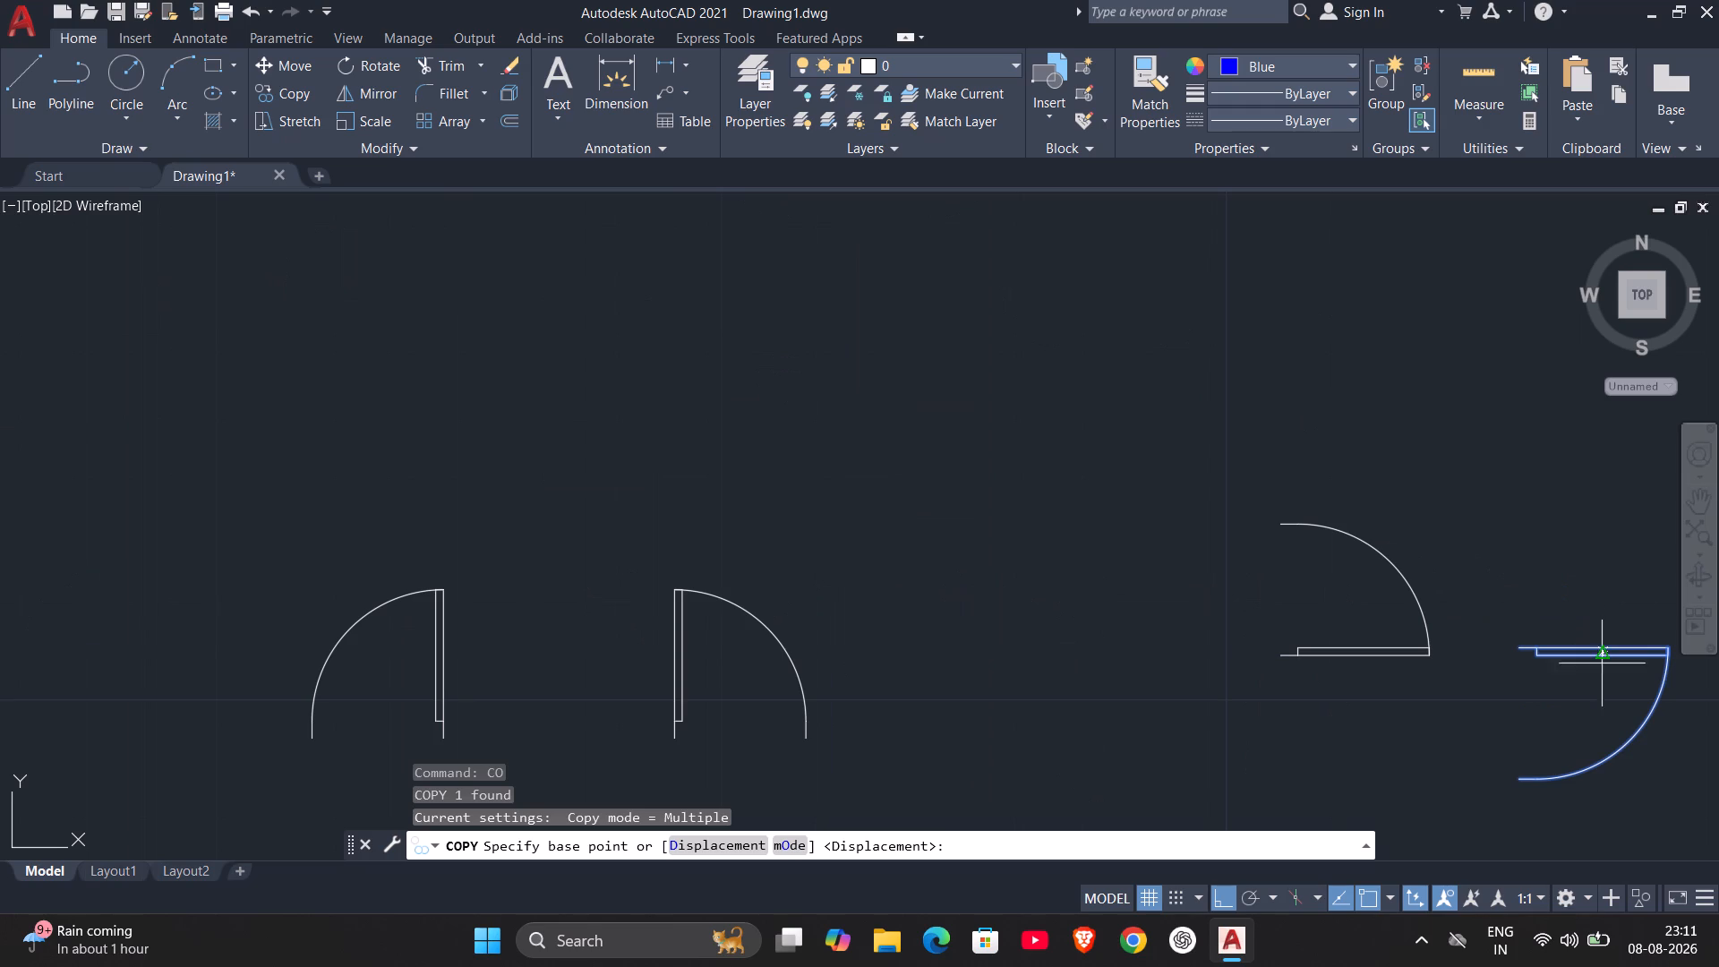
pyautogui.click(1518, 649)
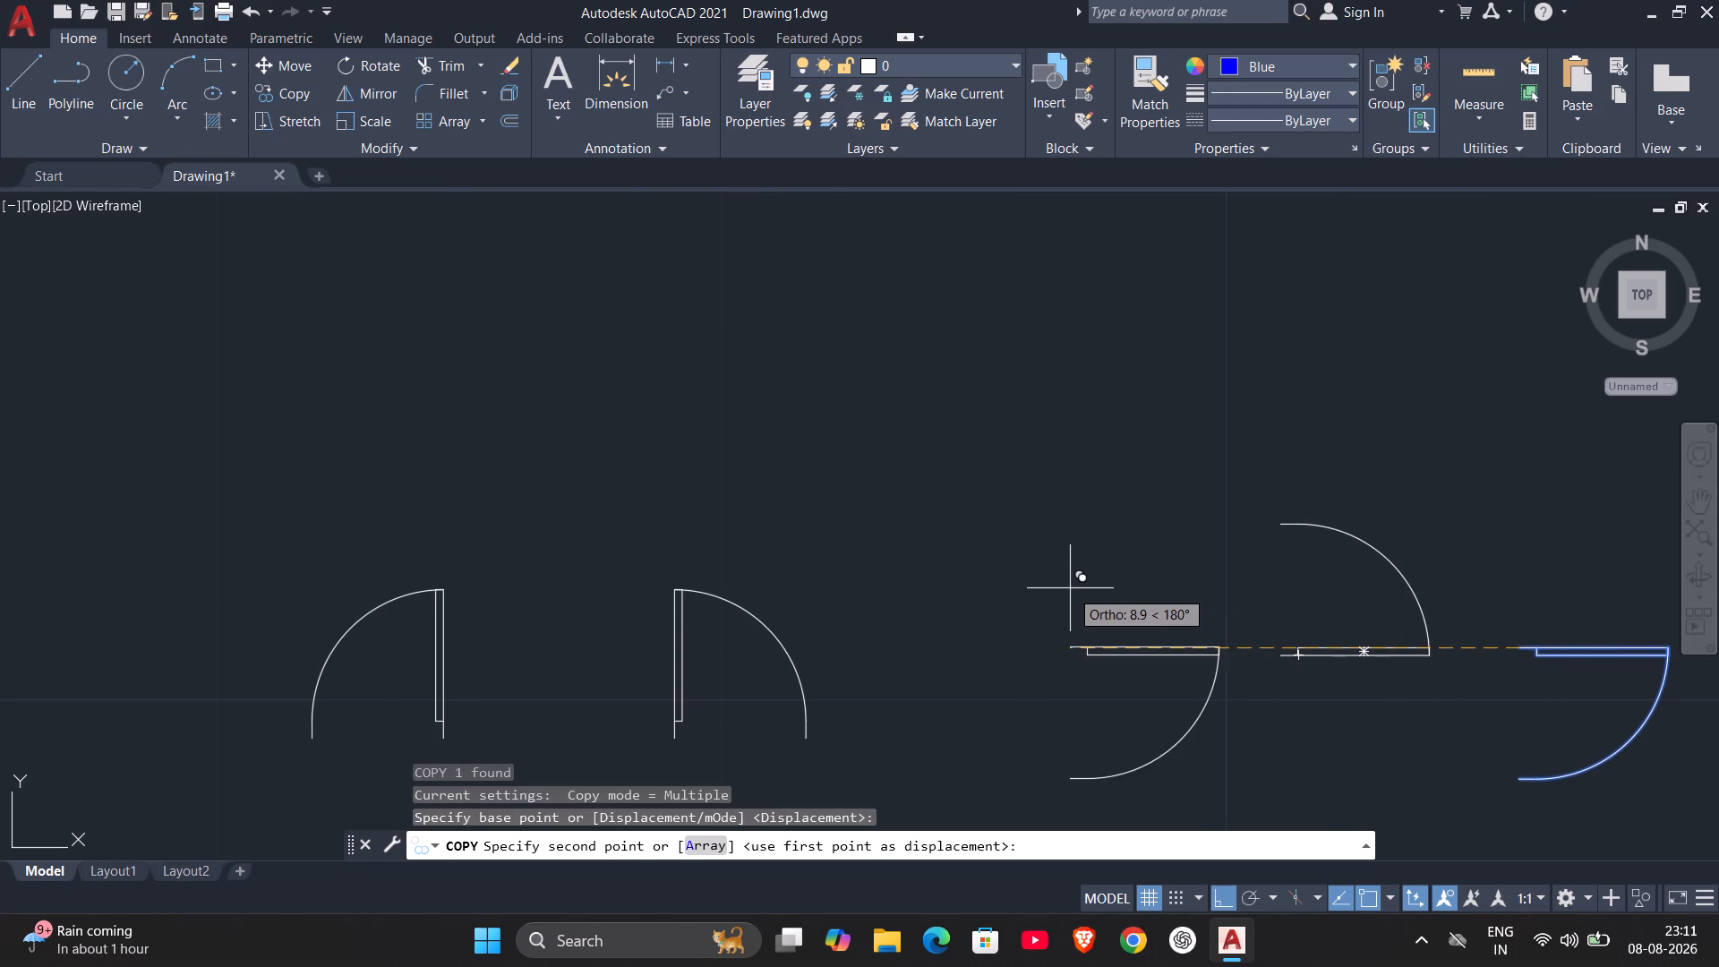
pyautogui.scroll(-1, 1070, 588)
pyautogui.press('F8')
pyautogui.scroll(-5, 1070, 588)
pyautogui.moveTo(1145, 612); pyautogui.dragTo(1498, 701, button='middle')
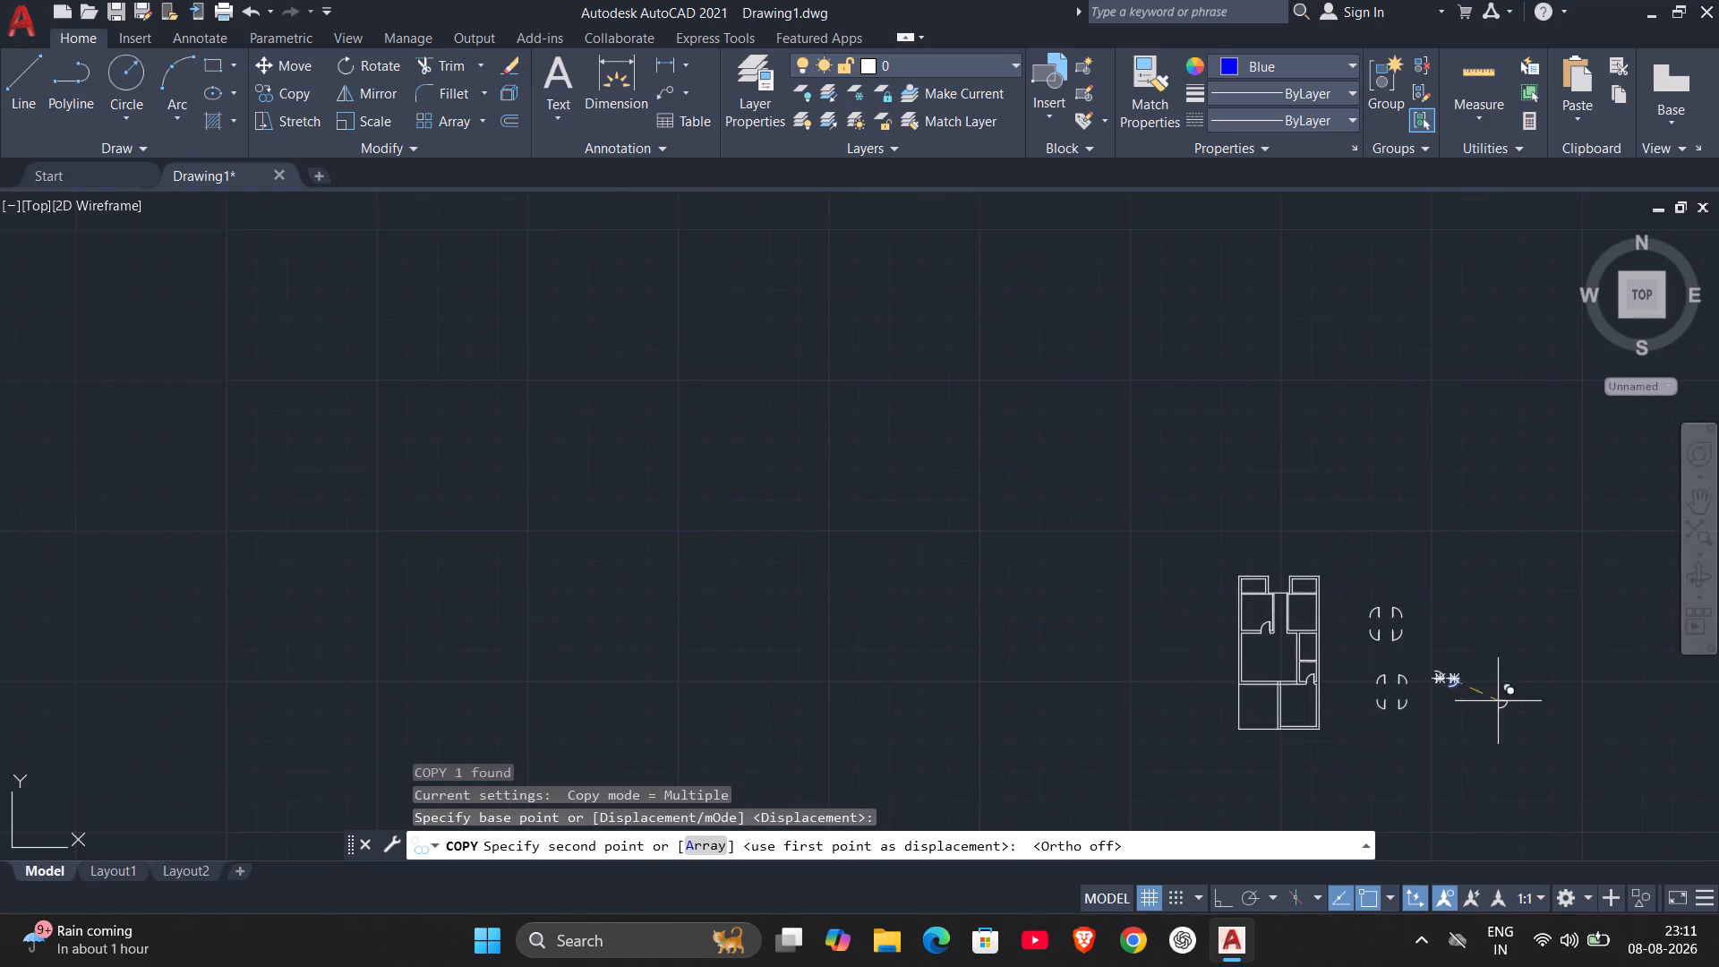
pyautogui.scroll(3, 1316, 663)
pyautogui.moveTo(1311, 630); pyautogui.dragTo(1508, 713, button='middle')
pyautogui.scroll(2, 1471, 704)
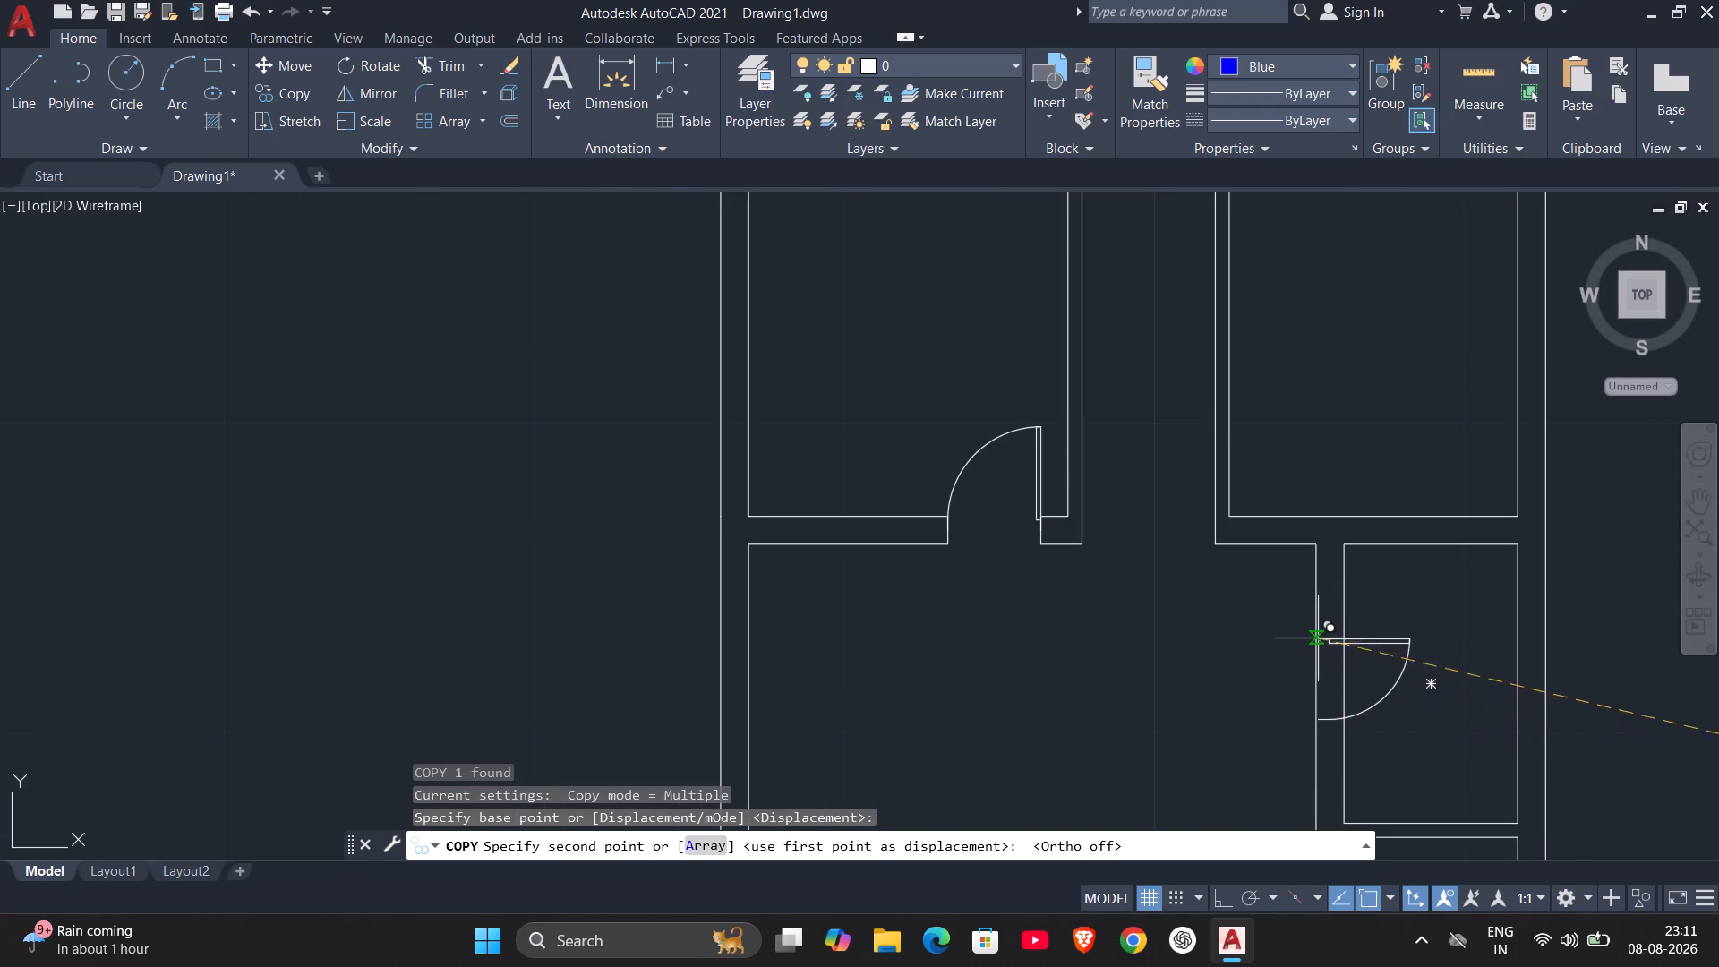
pyautogui.scroll(1, 1321, 585)
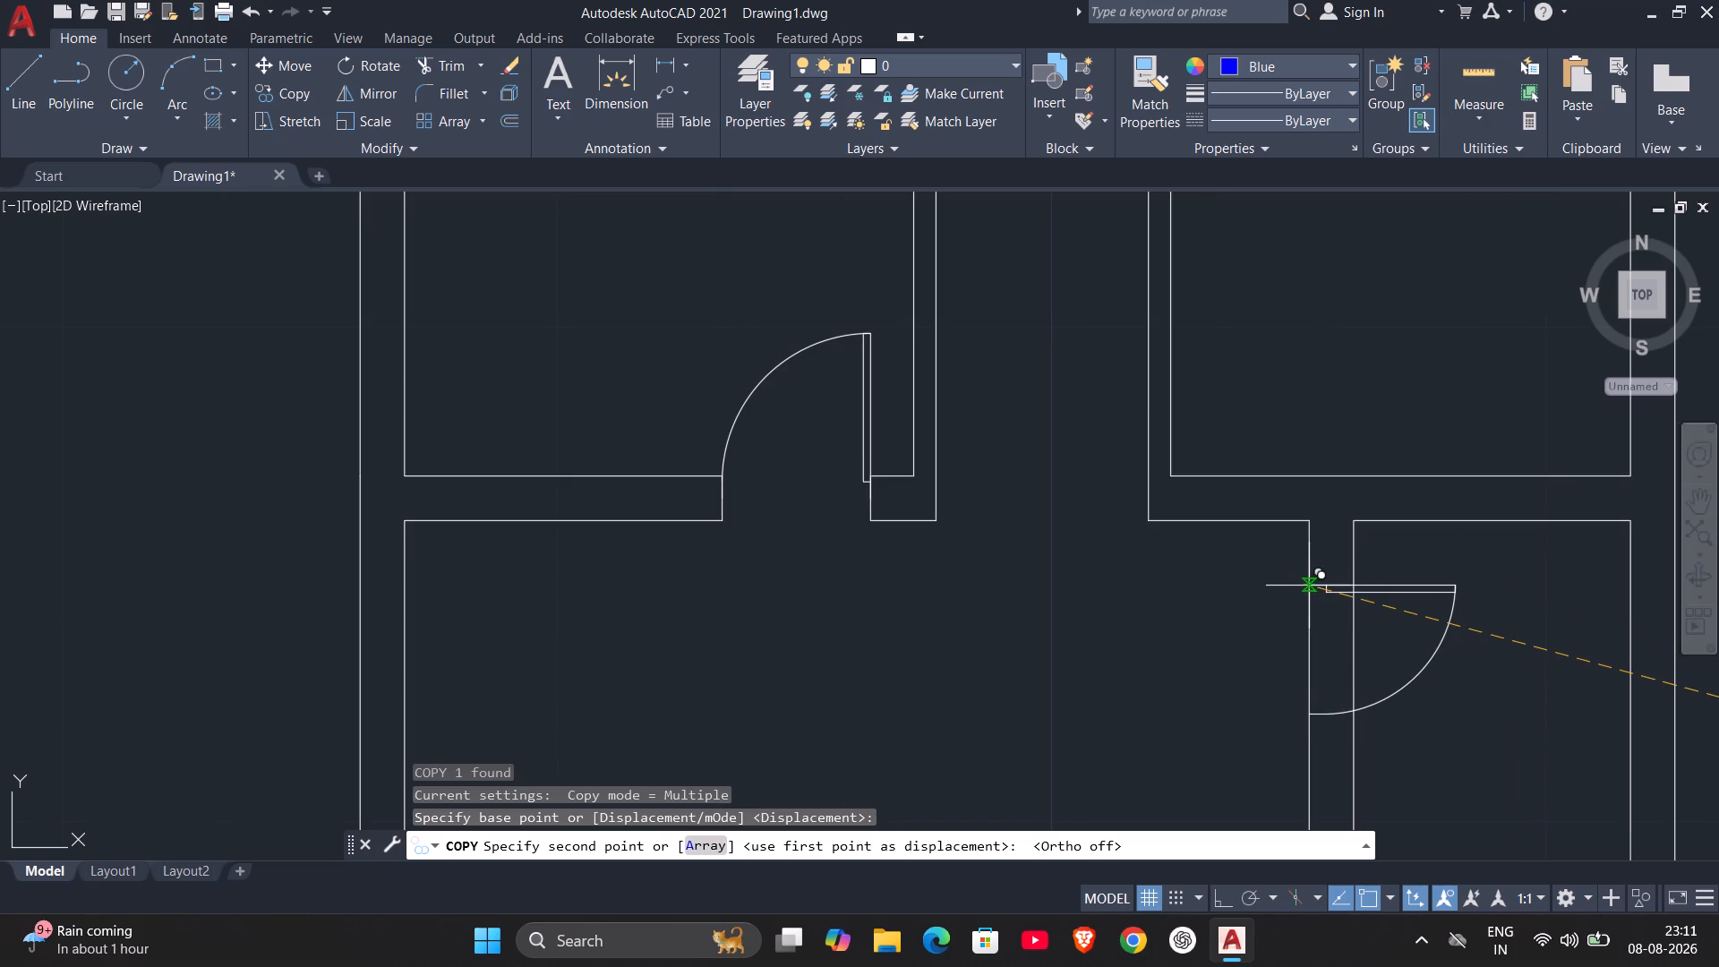
pyautogui.click(1309, 586)
pyautogui.scroll(-2, 1387, 622)
pyautogui.scroll(-1, 1489, 663)
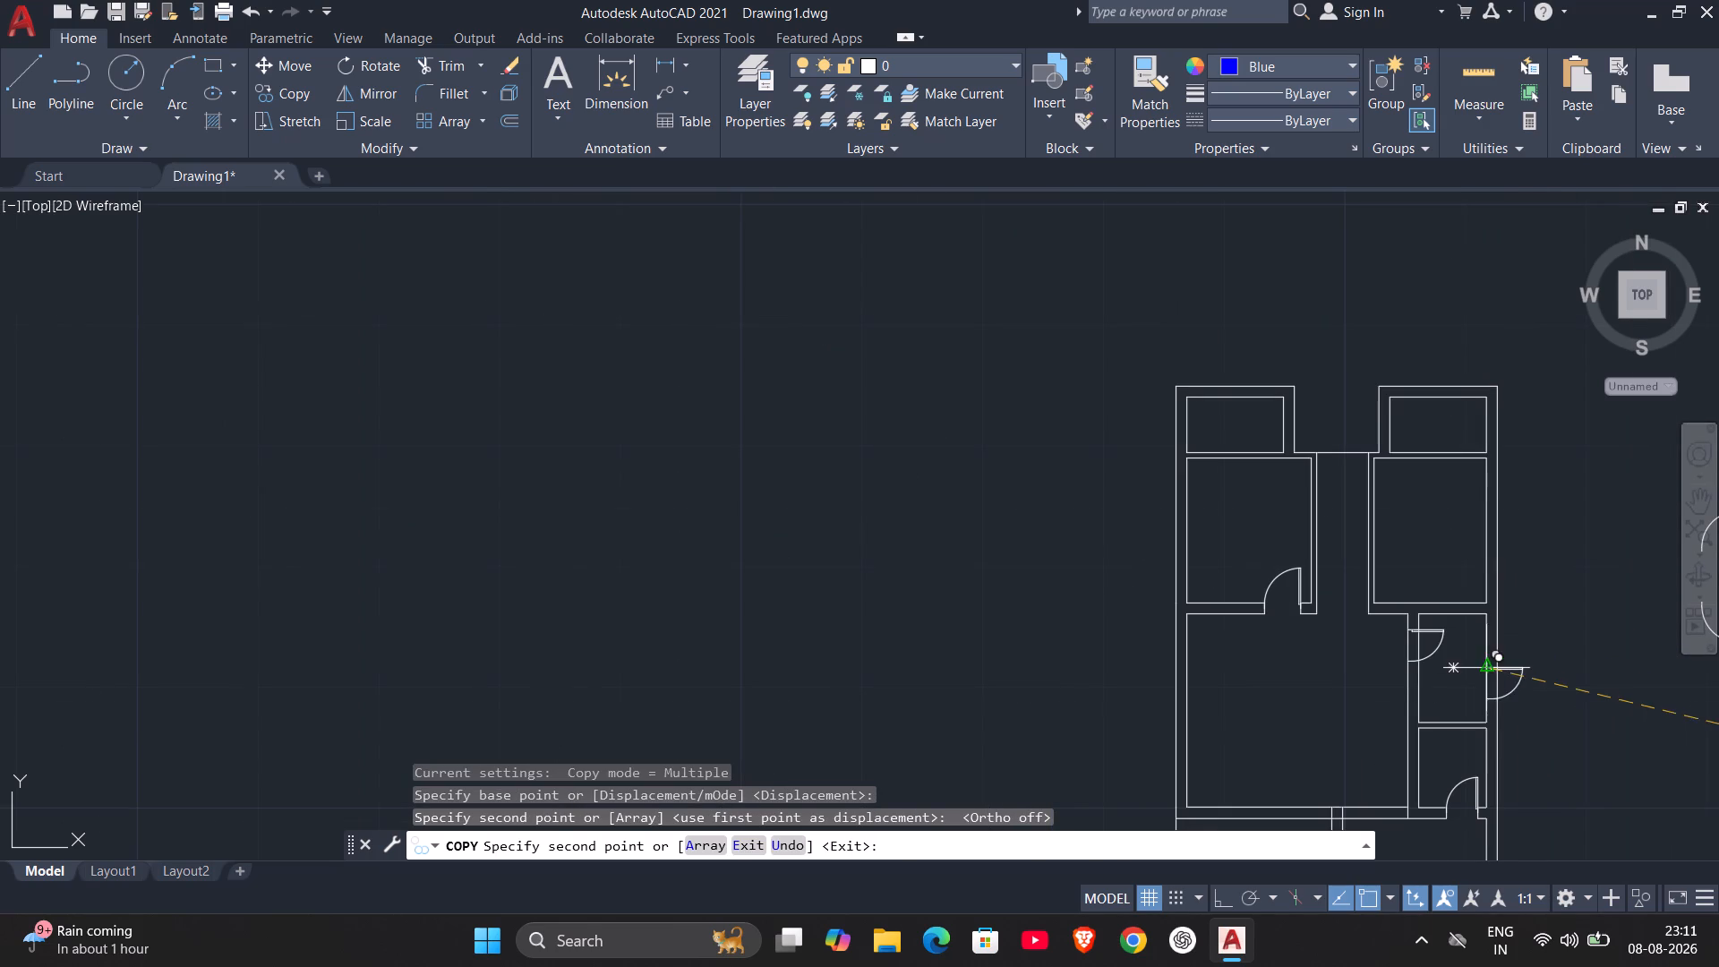
pyautogui.press('Escape')
# Trim both wall lines across the new door in the upper small east room's west wall to open the doorway.
pyautogui.scroll(3, 1448, 688)
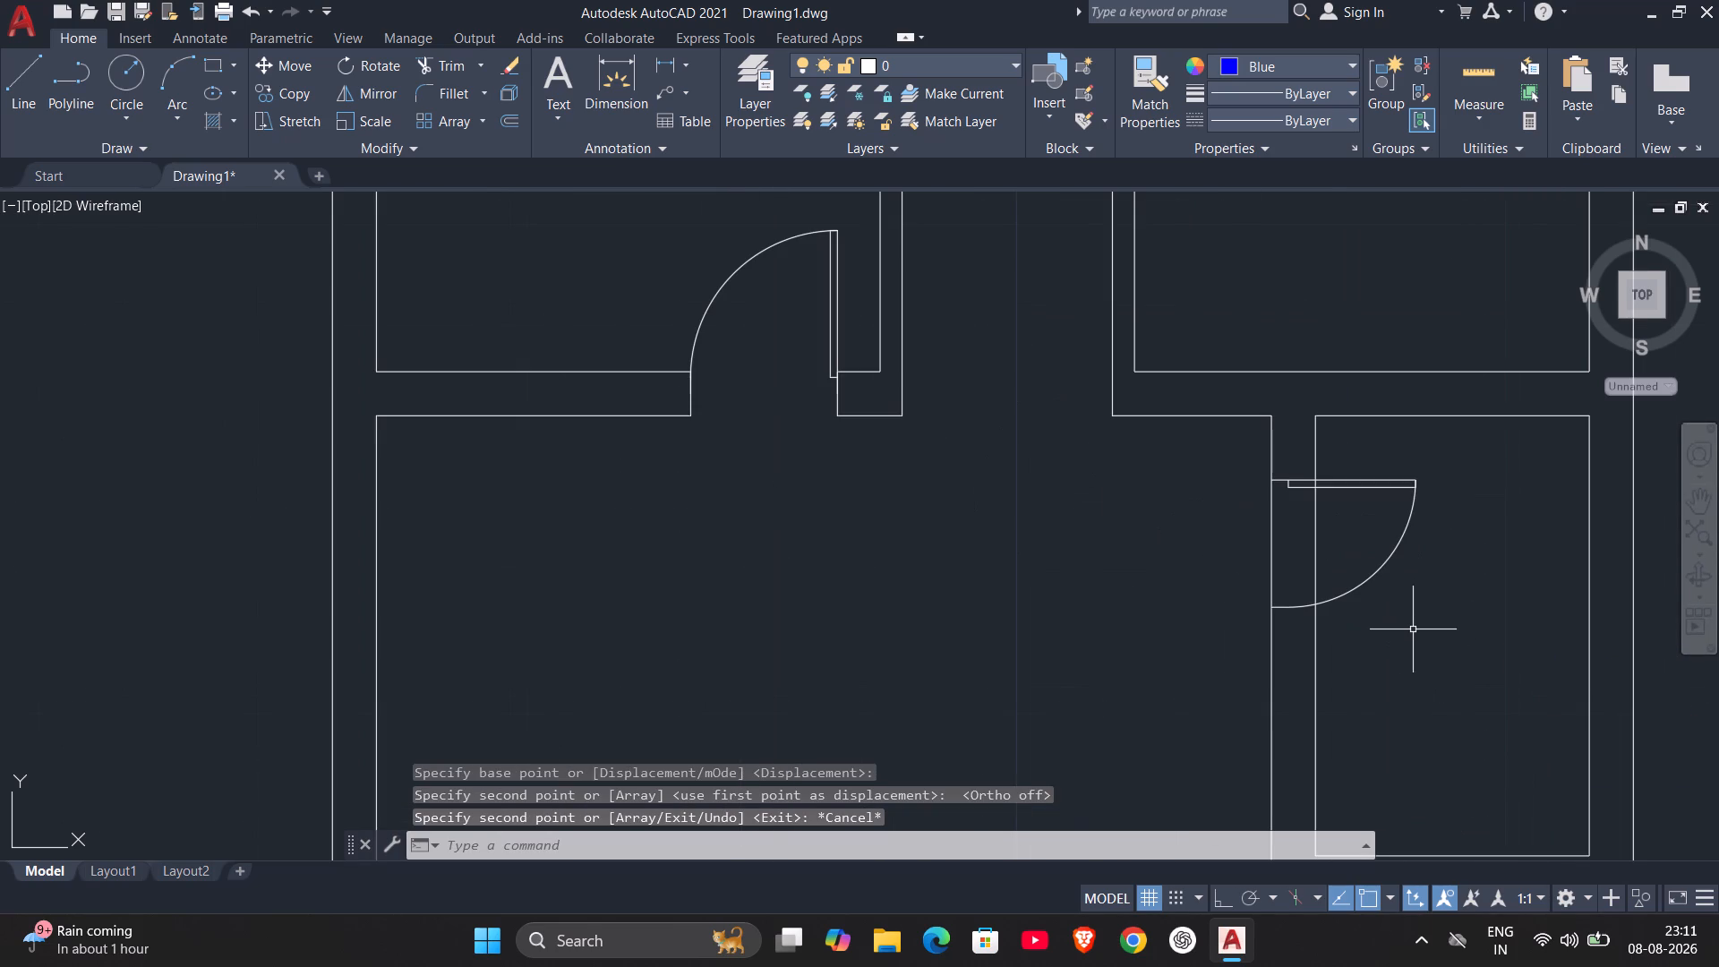
pyautogui.write('TR')
pyautogui.press('Return')
pyautogui.moveTo(1341, 542); pyautogui.dragTo(1174, 572)
pyautogui.press('Escape')
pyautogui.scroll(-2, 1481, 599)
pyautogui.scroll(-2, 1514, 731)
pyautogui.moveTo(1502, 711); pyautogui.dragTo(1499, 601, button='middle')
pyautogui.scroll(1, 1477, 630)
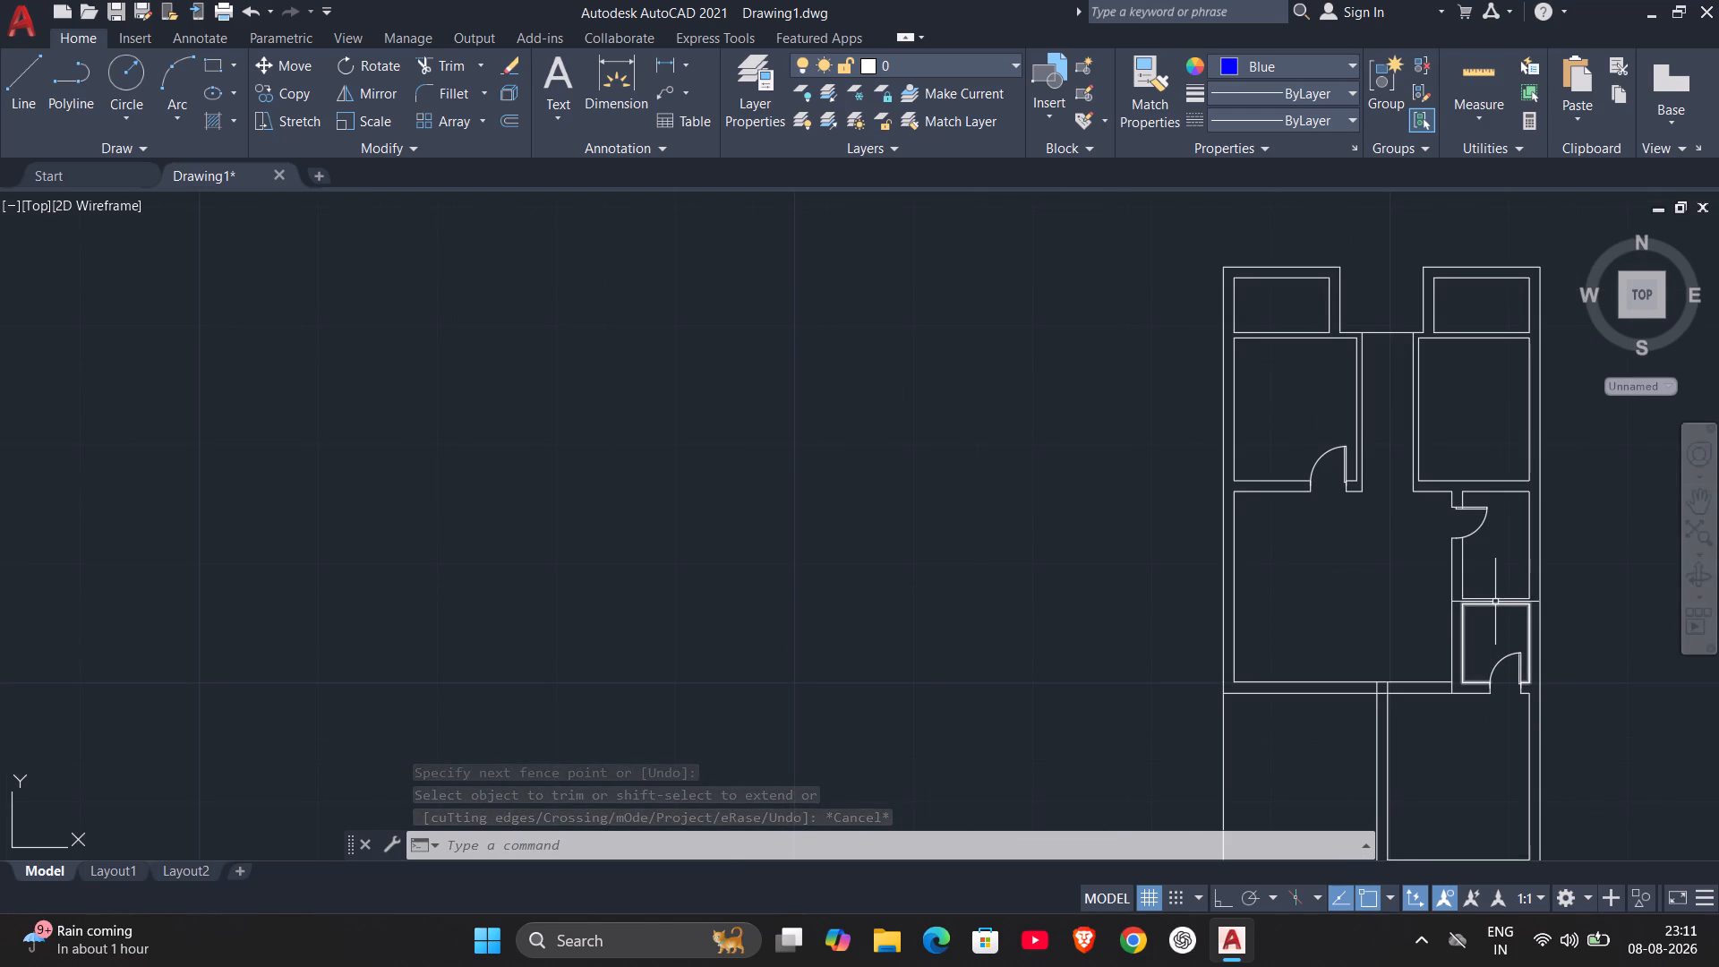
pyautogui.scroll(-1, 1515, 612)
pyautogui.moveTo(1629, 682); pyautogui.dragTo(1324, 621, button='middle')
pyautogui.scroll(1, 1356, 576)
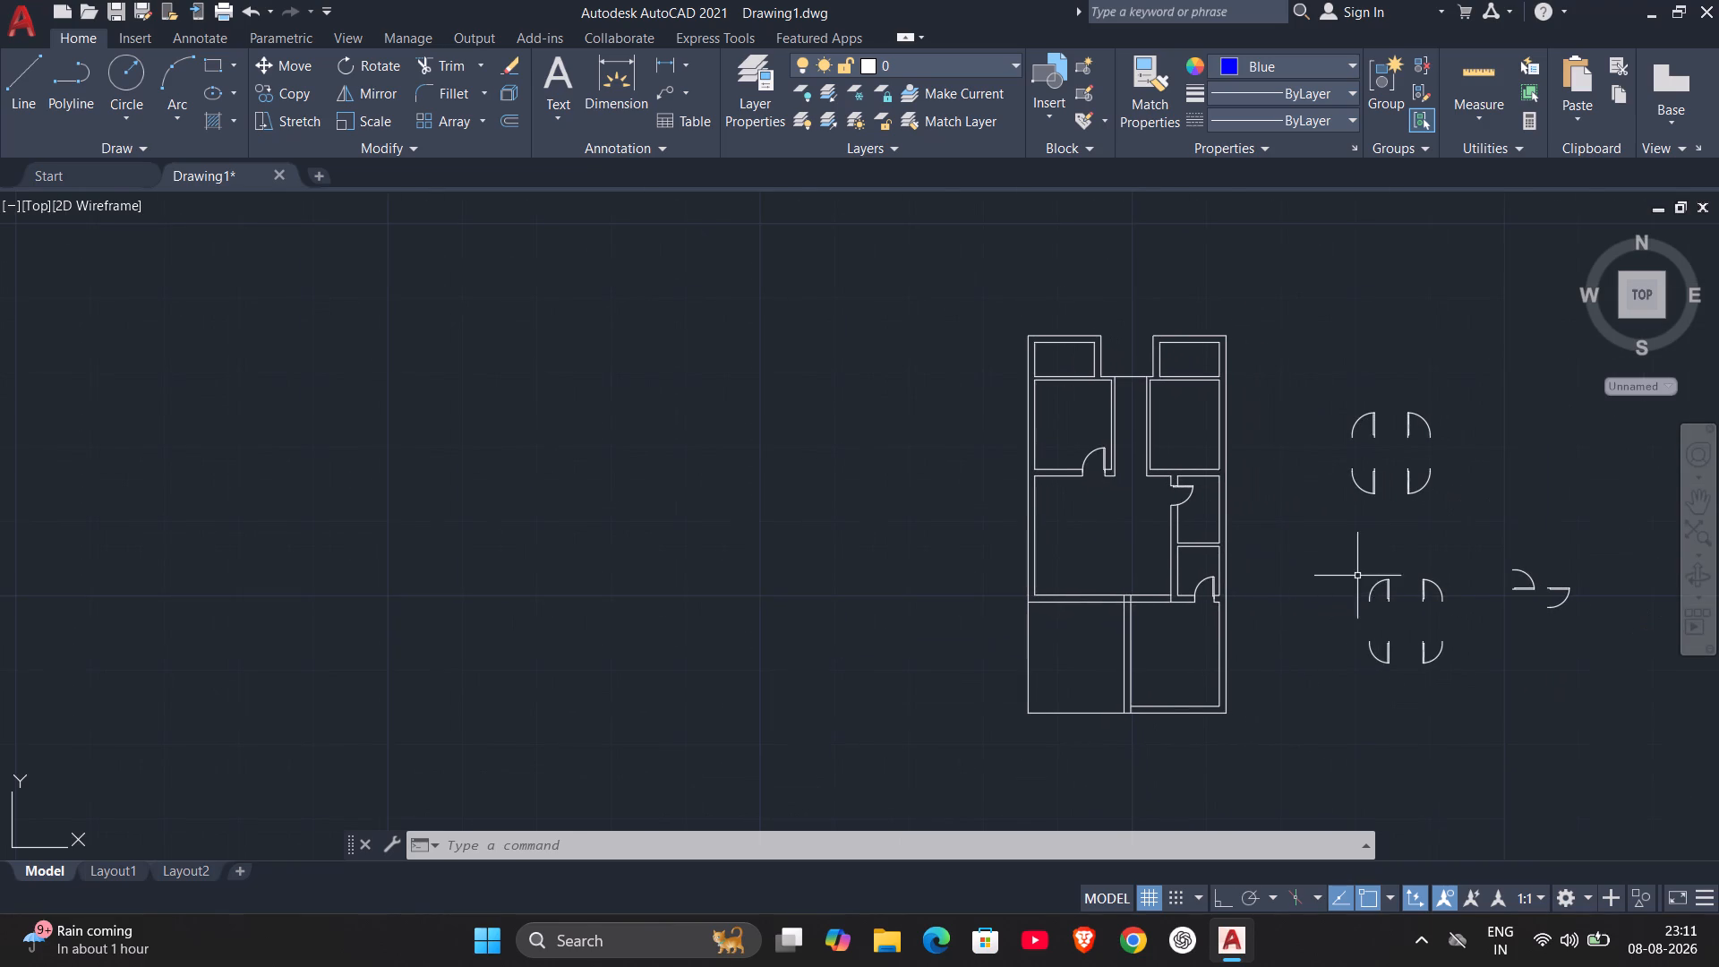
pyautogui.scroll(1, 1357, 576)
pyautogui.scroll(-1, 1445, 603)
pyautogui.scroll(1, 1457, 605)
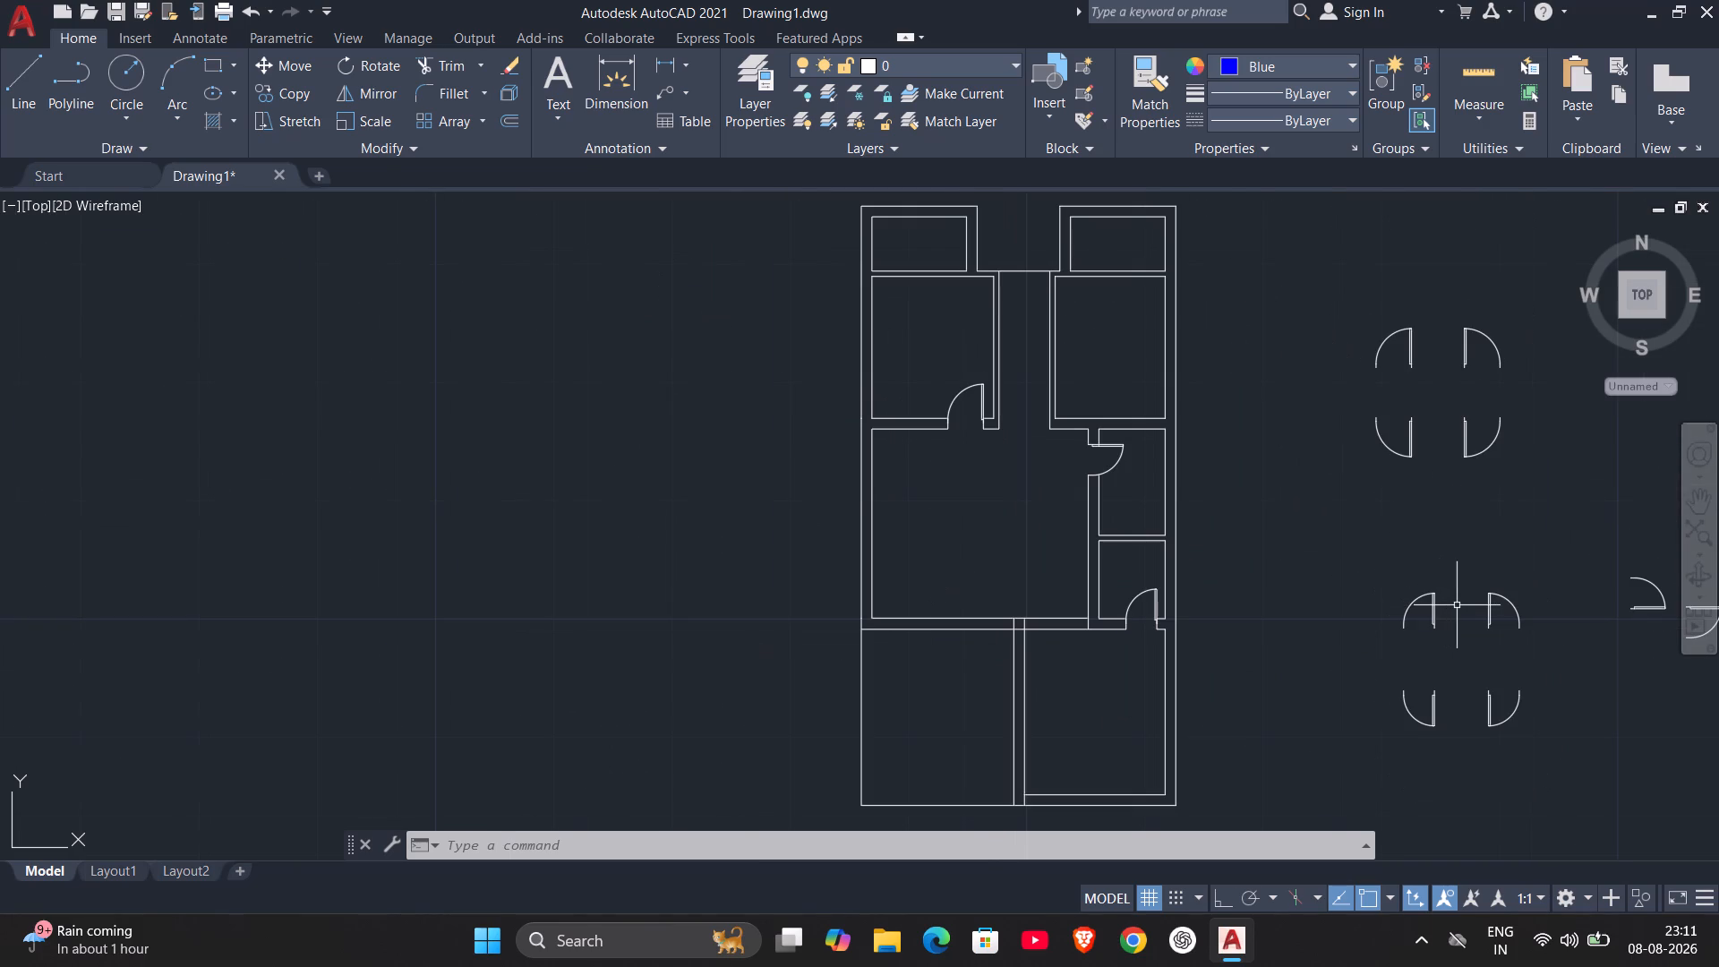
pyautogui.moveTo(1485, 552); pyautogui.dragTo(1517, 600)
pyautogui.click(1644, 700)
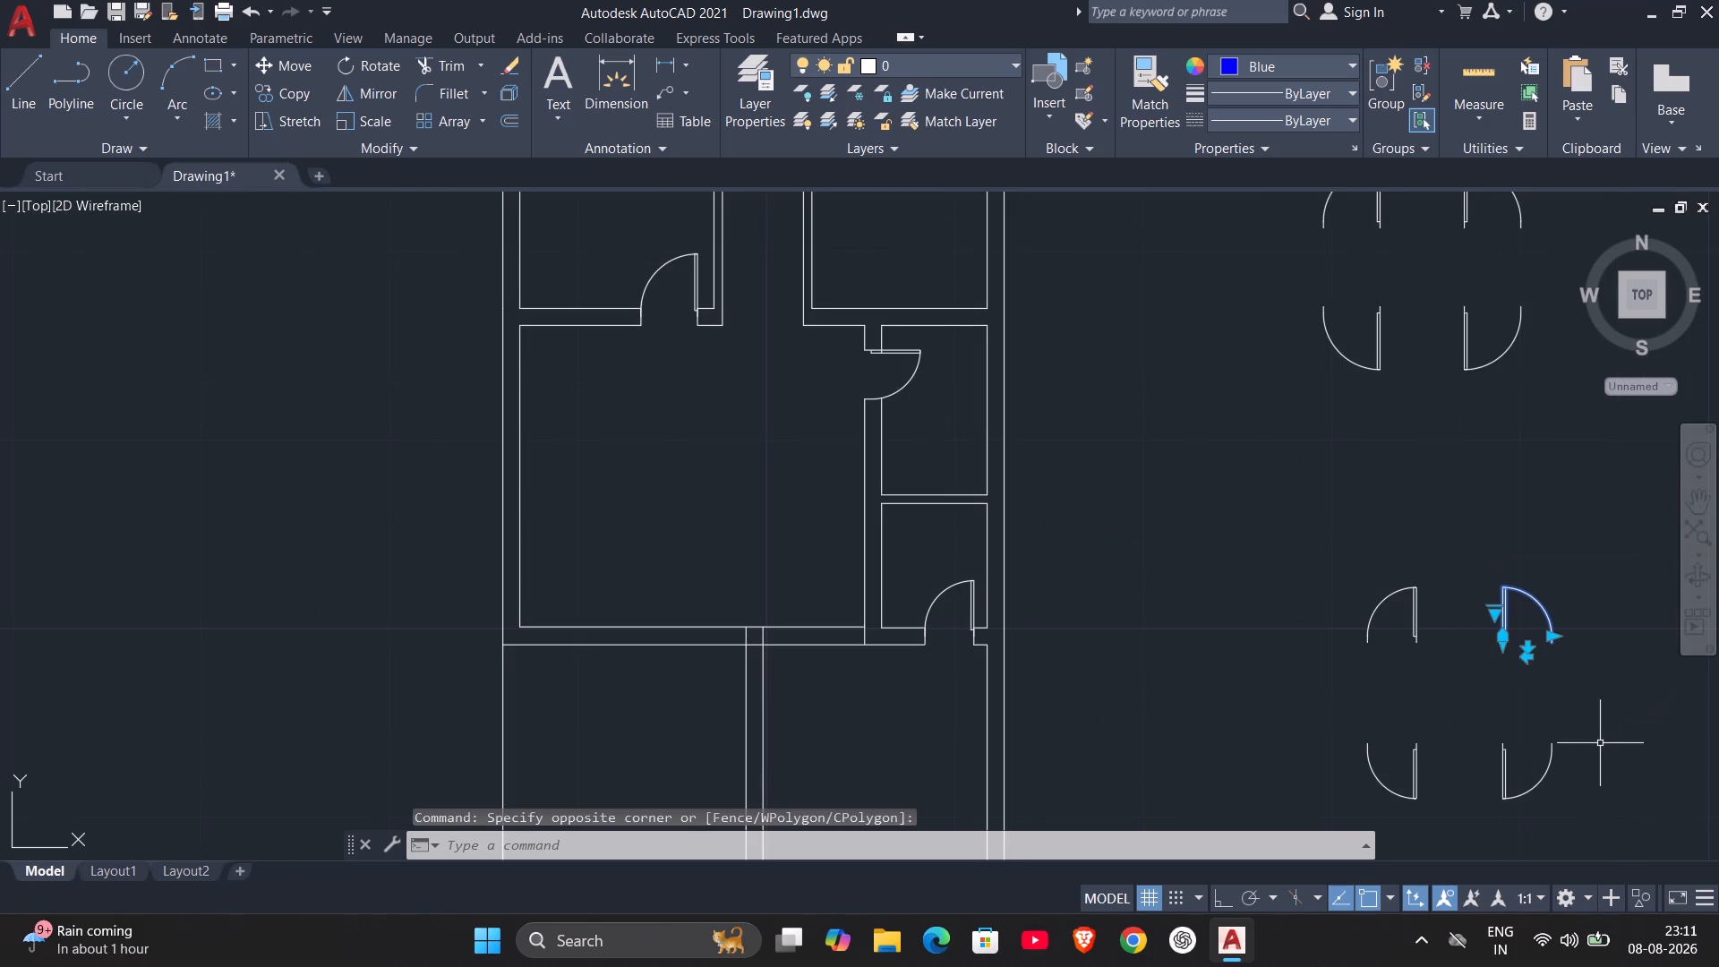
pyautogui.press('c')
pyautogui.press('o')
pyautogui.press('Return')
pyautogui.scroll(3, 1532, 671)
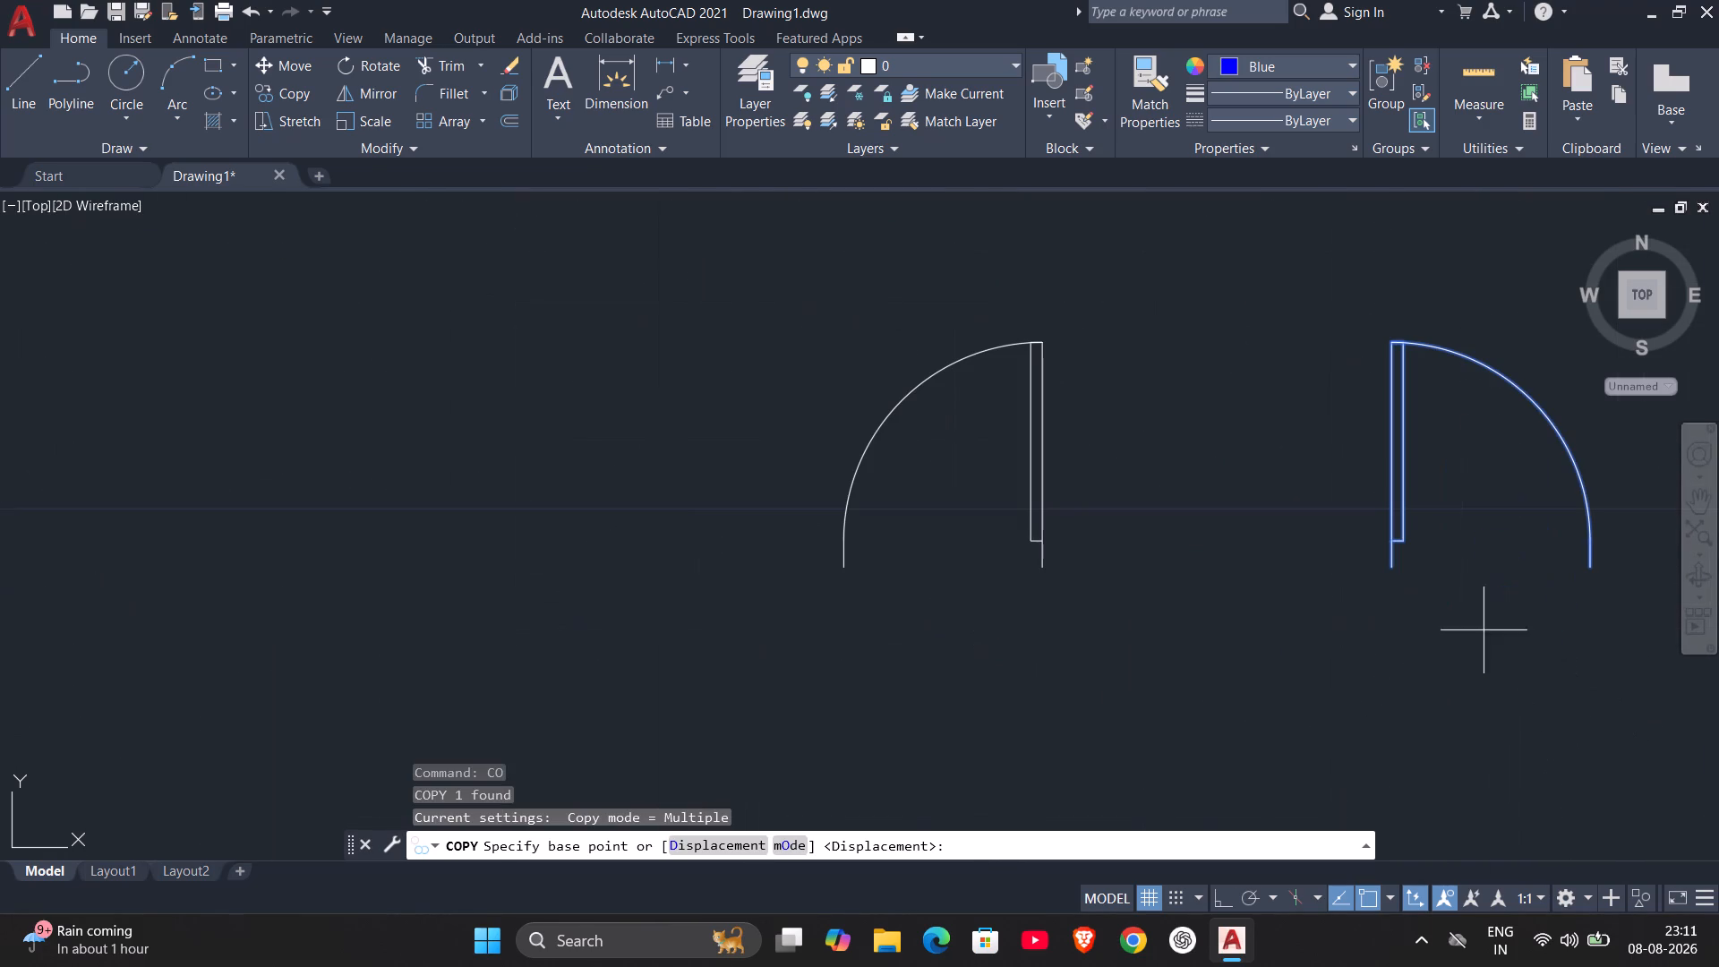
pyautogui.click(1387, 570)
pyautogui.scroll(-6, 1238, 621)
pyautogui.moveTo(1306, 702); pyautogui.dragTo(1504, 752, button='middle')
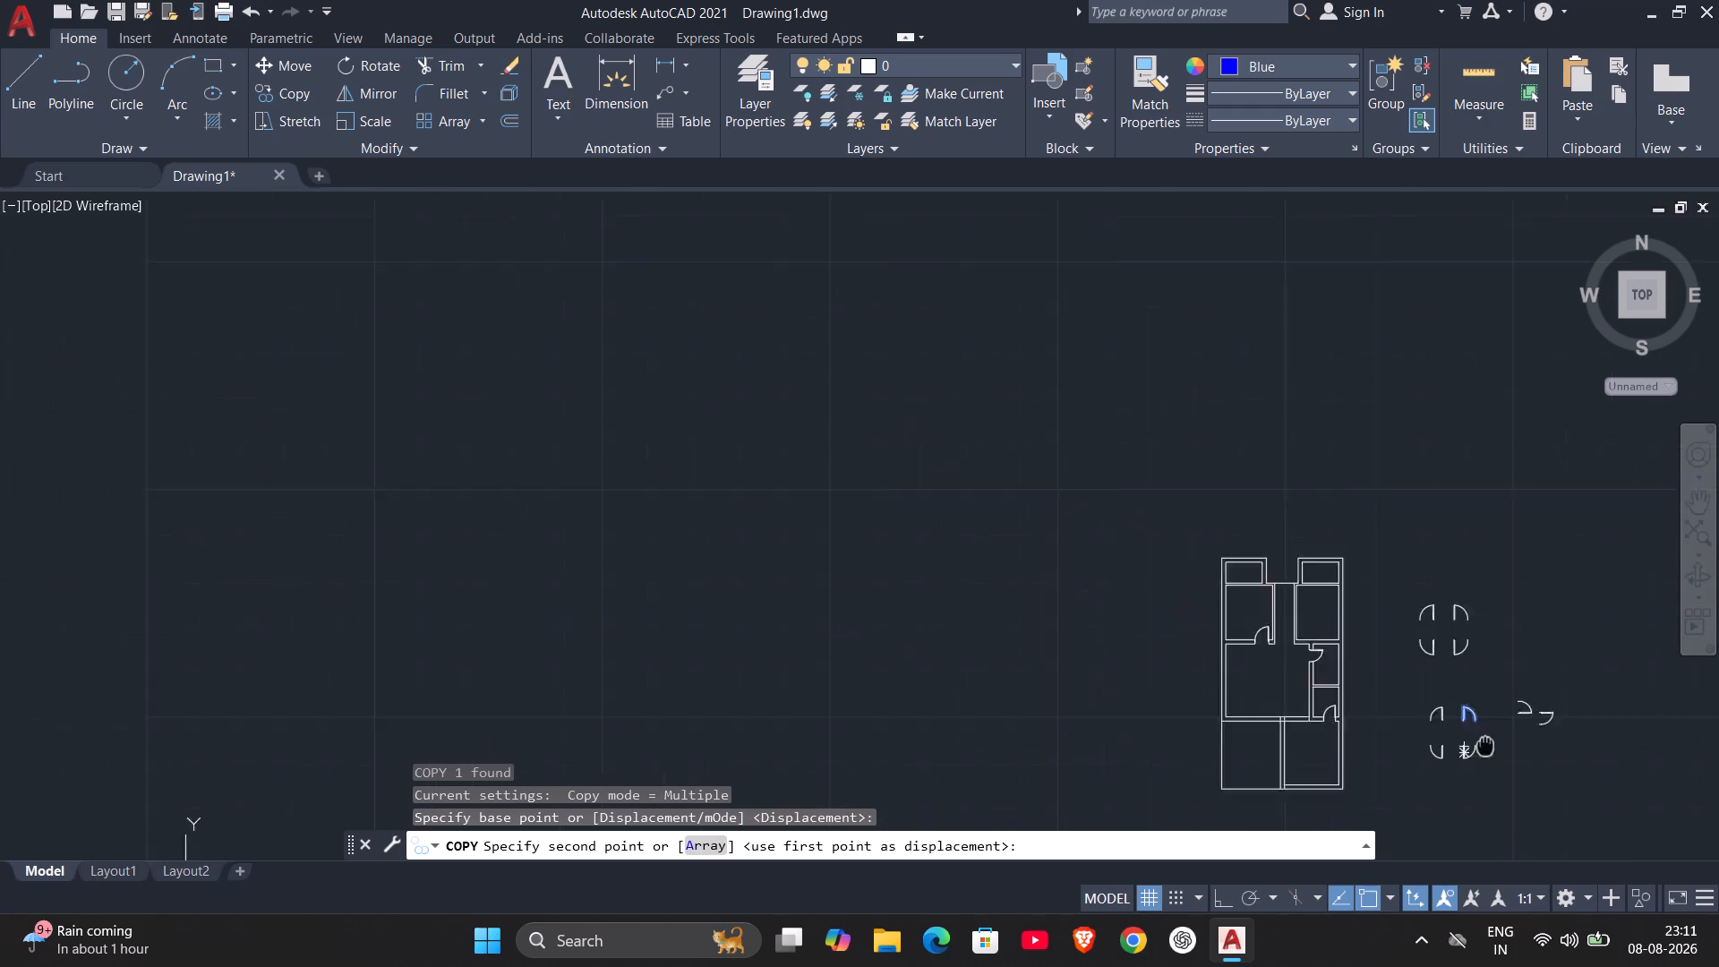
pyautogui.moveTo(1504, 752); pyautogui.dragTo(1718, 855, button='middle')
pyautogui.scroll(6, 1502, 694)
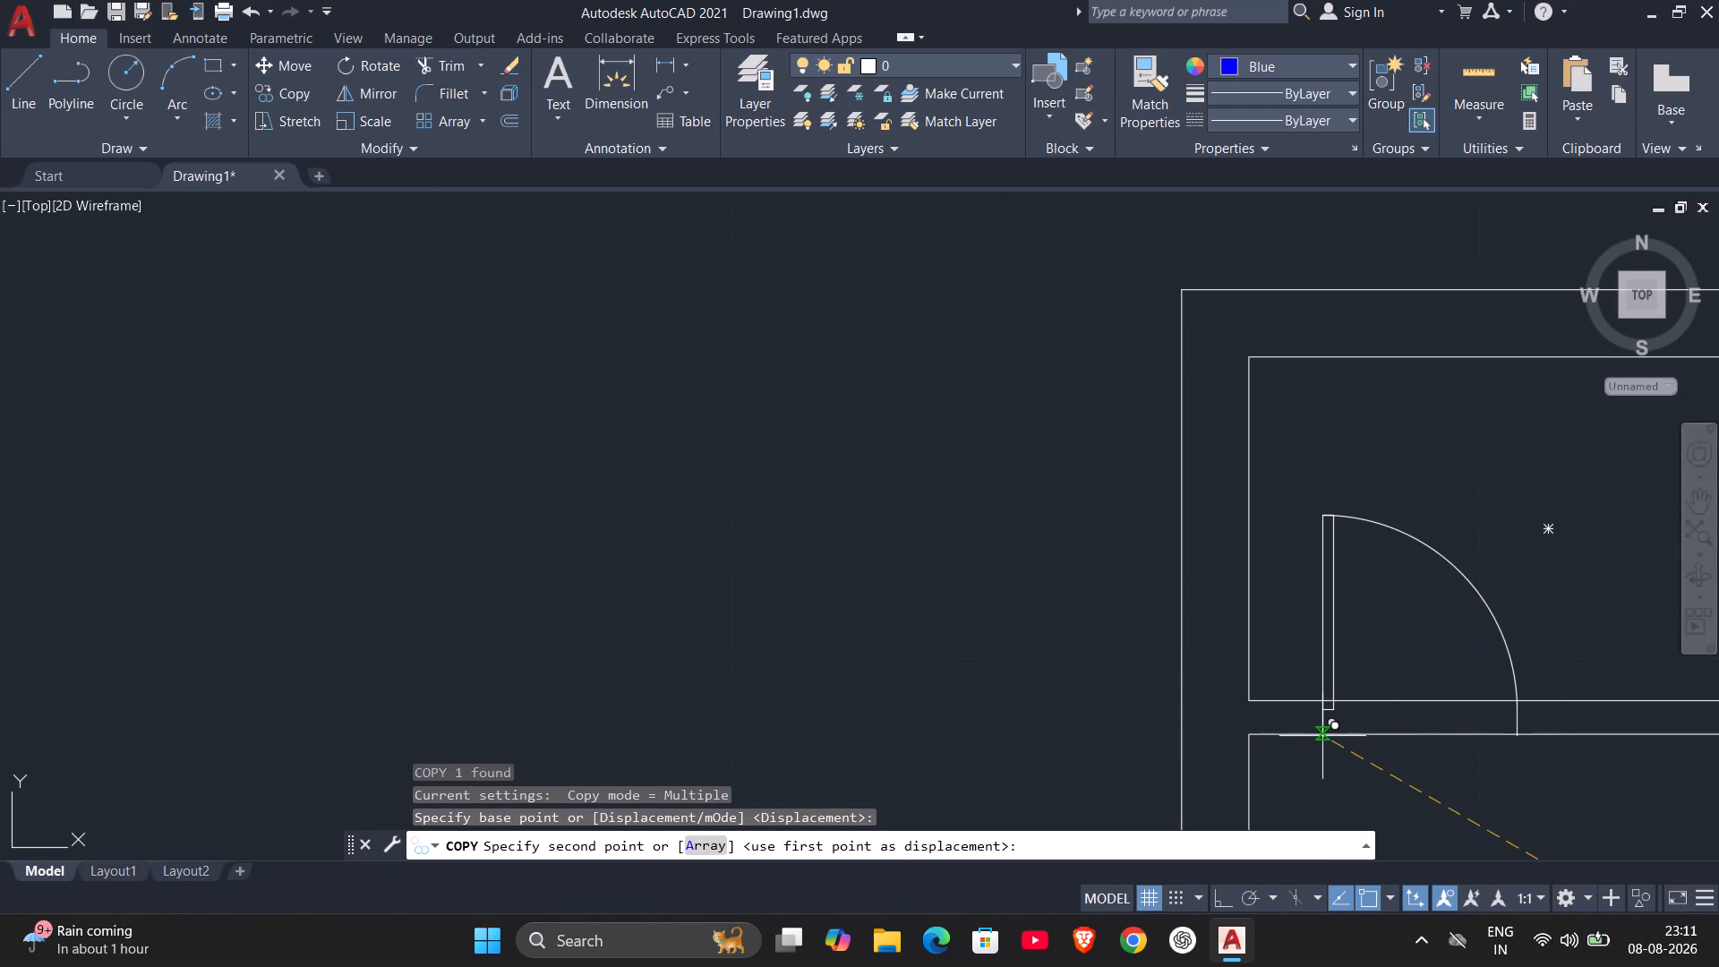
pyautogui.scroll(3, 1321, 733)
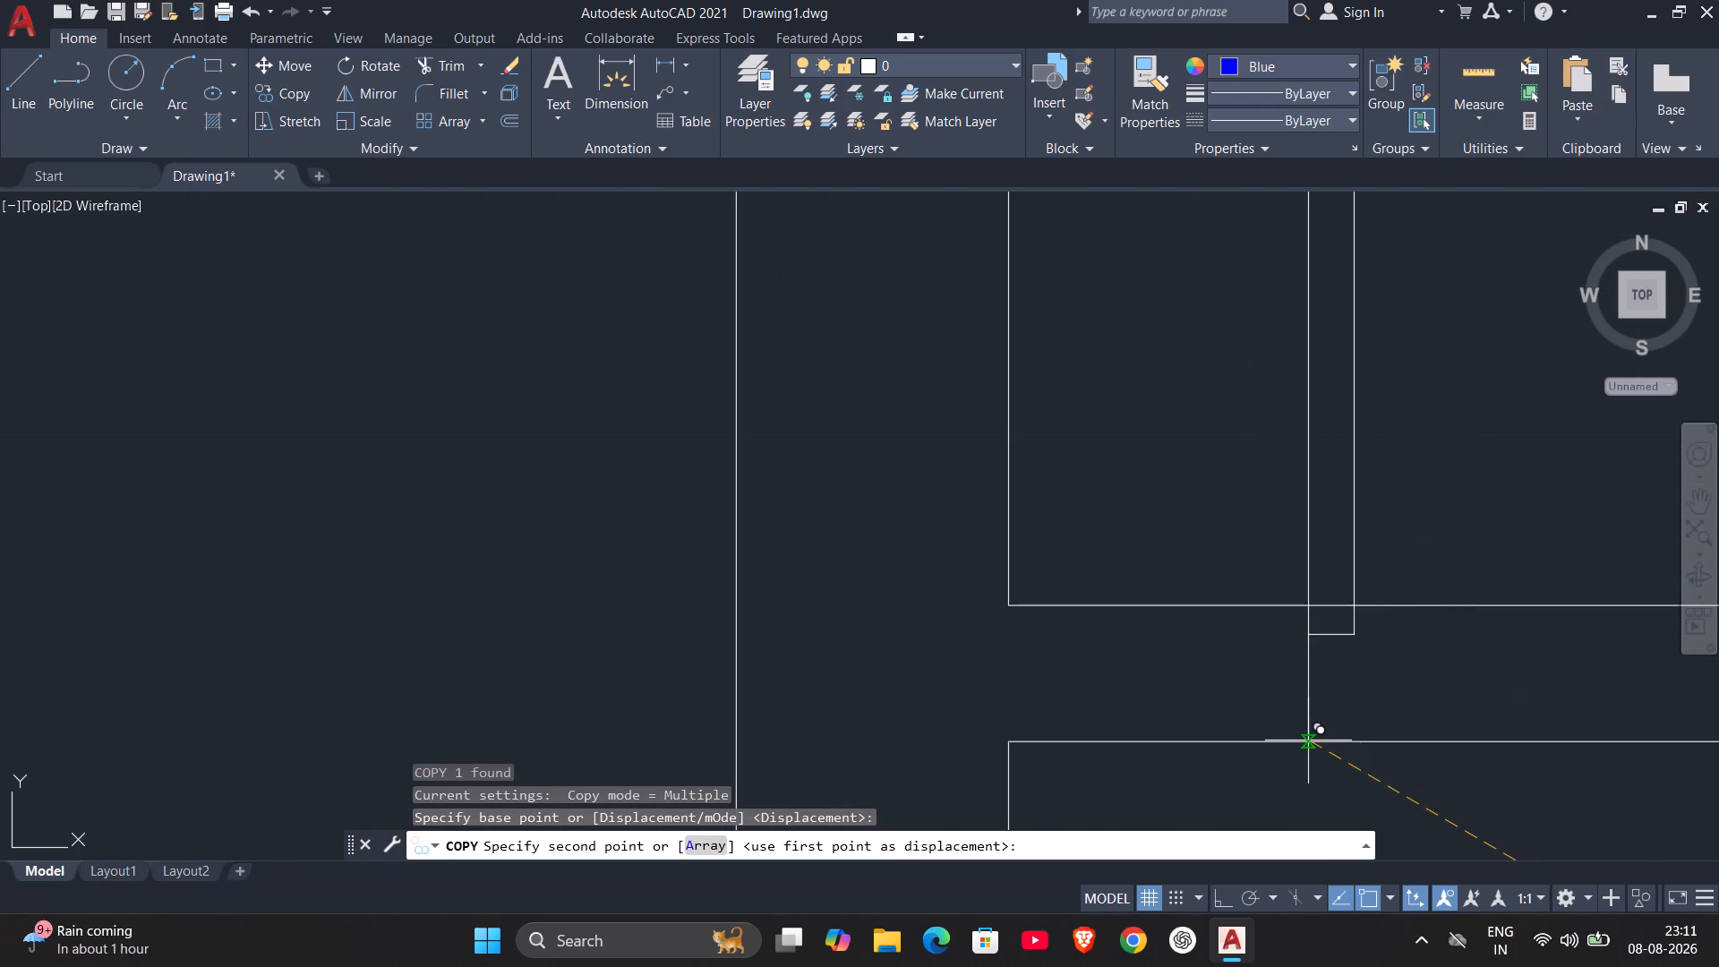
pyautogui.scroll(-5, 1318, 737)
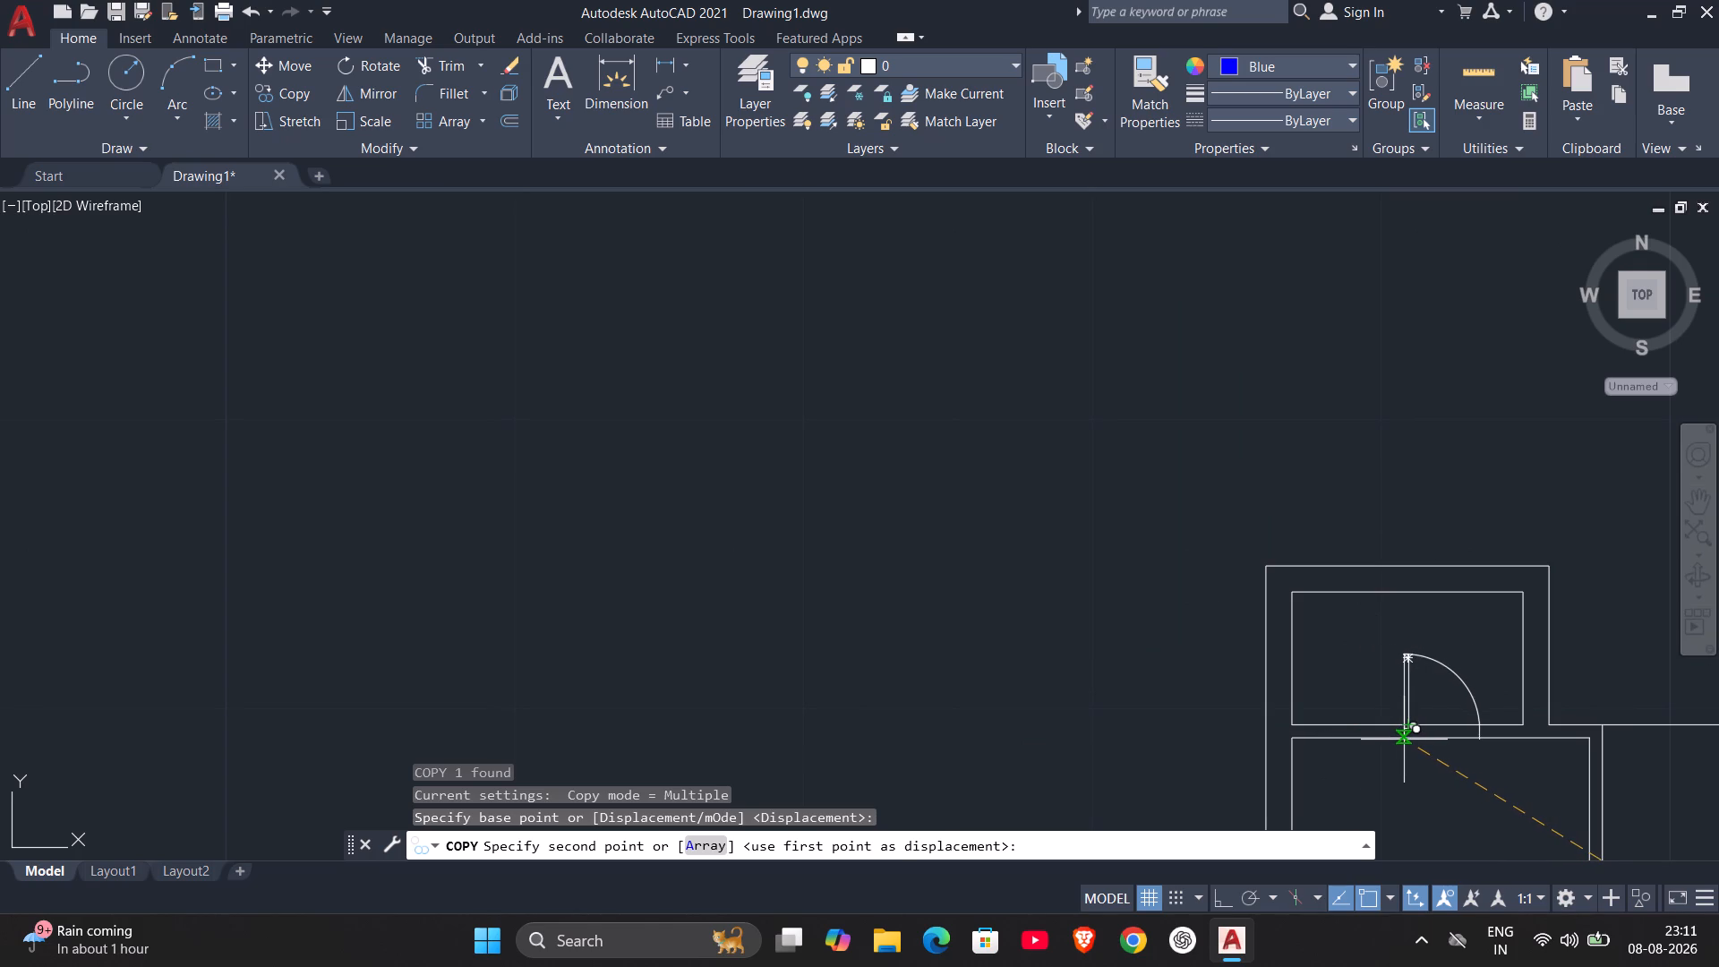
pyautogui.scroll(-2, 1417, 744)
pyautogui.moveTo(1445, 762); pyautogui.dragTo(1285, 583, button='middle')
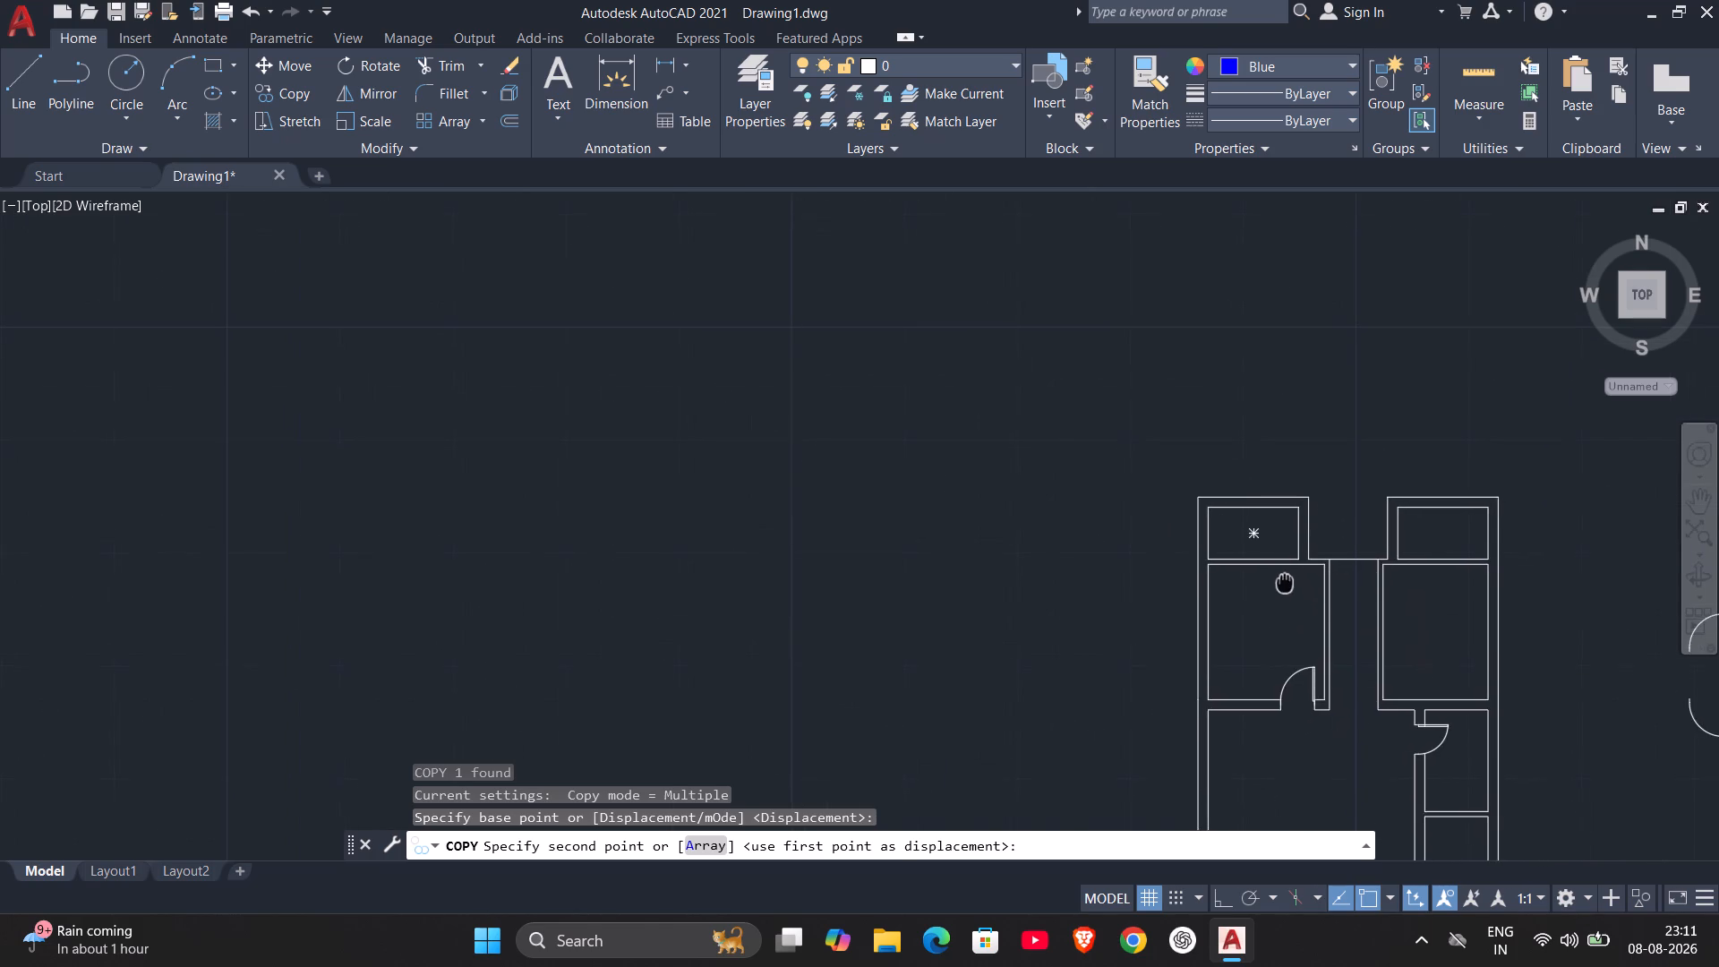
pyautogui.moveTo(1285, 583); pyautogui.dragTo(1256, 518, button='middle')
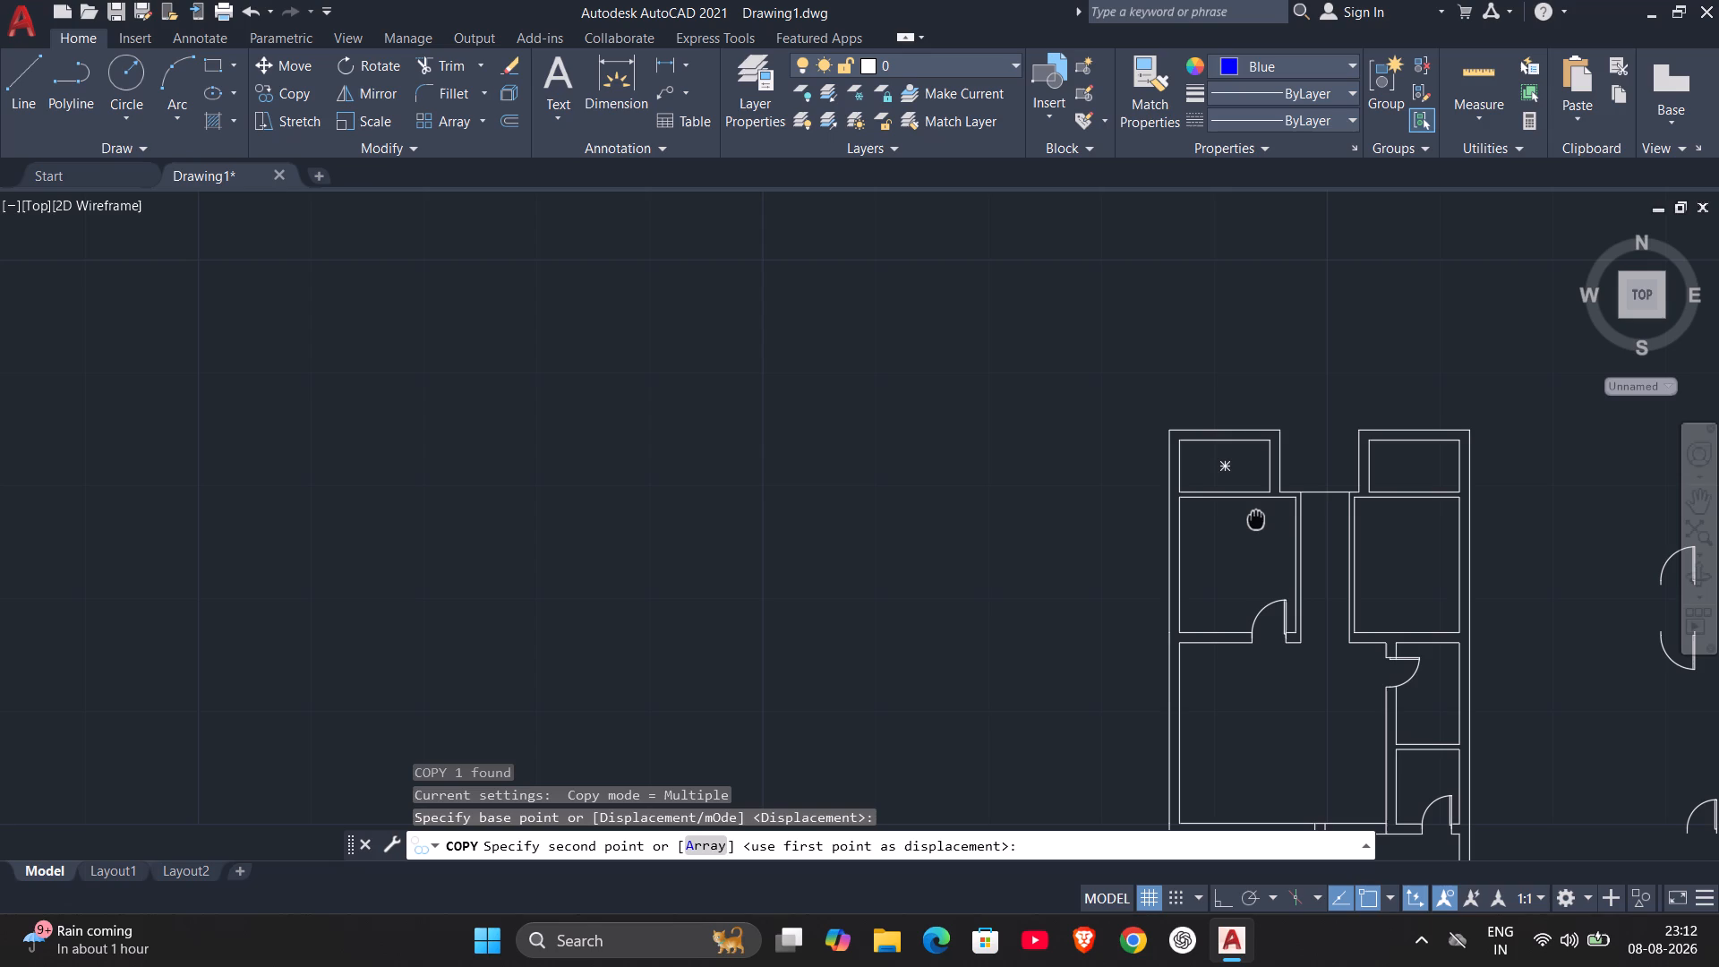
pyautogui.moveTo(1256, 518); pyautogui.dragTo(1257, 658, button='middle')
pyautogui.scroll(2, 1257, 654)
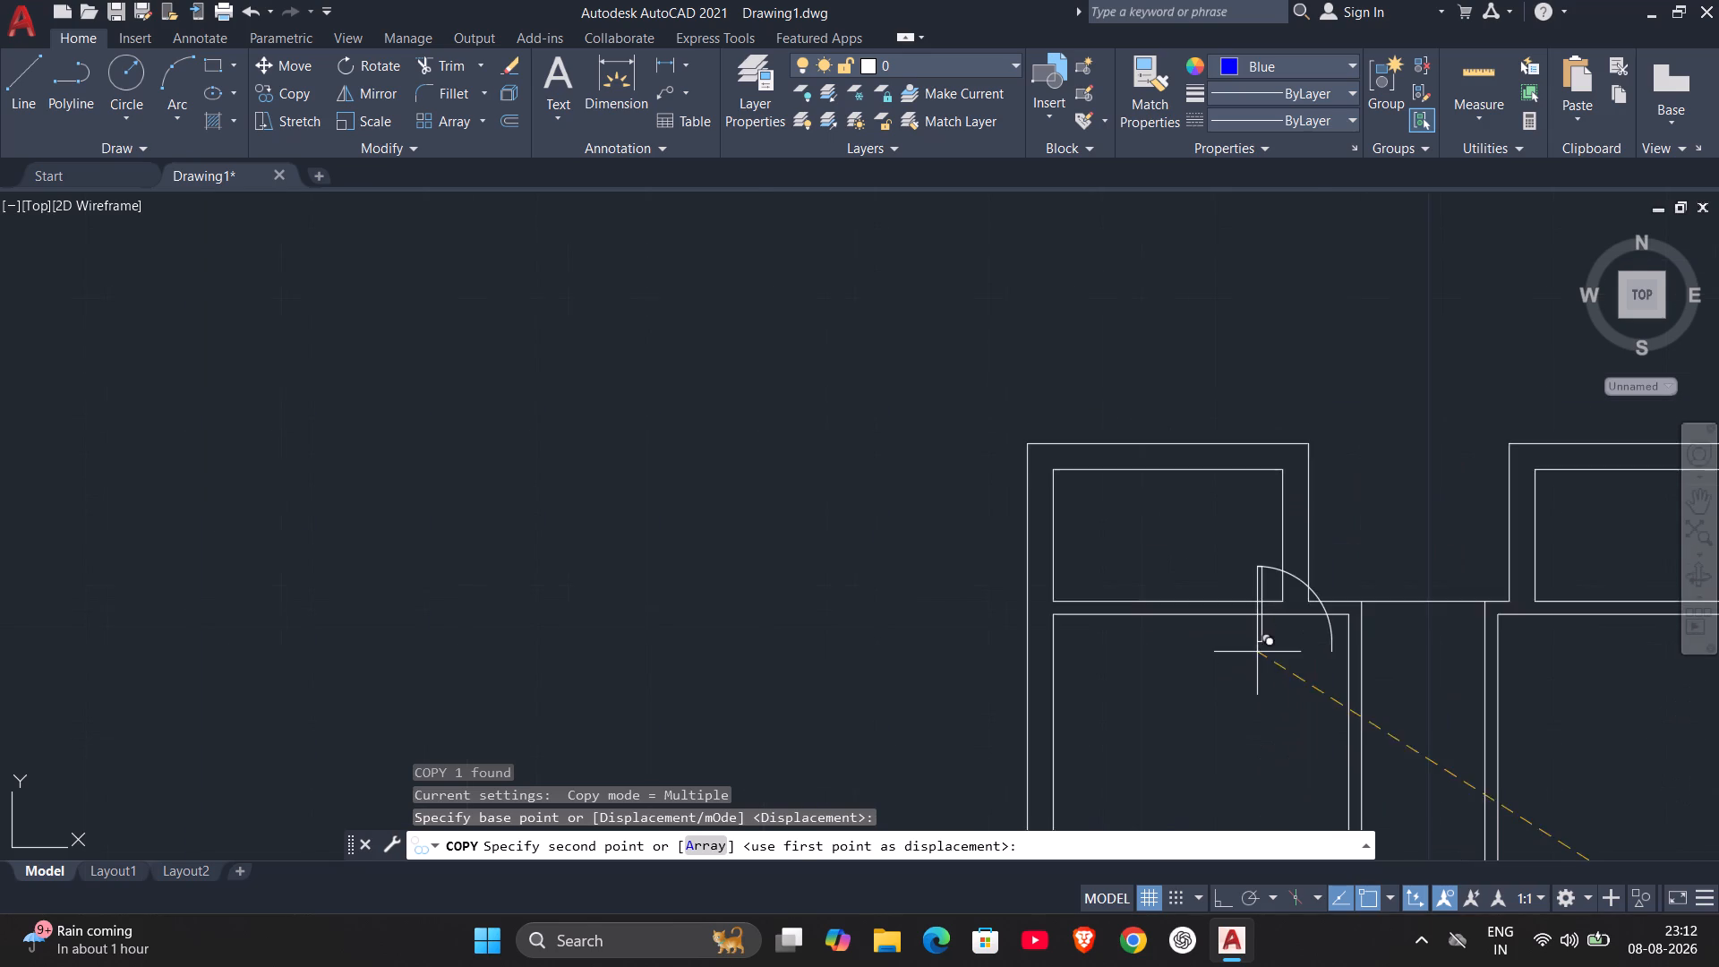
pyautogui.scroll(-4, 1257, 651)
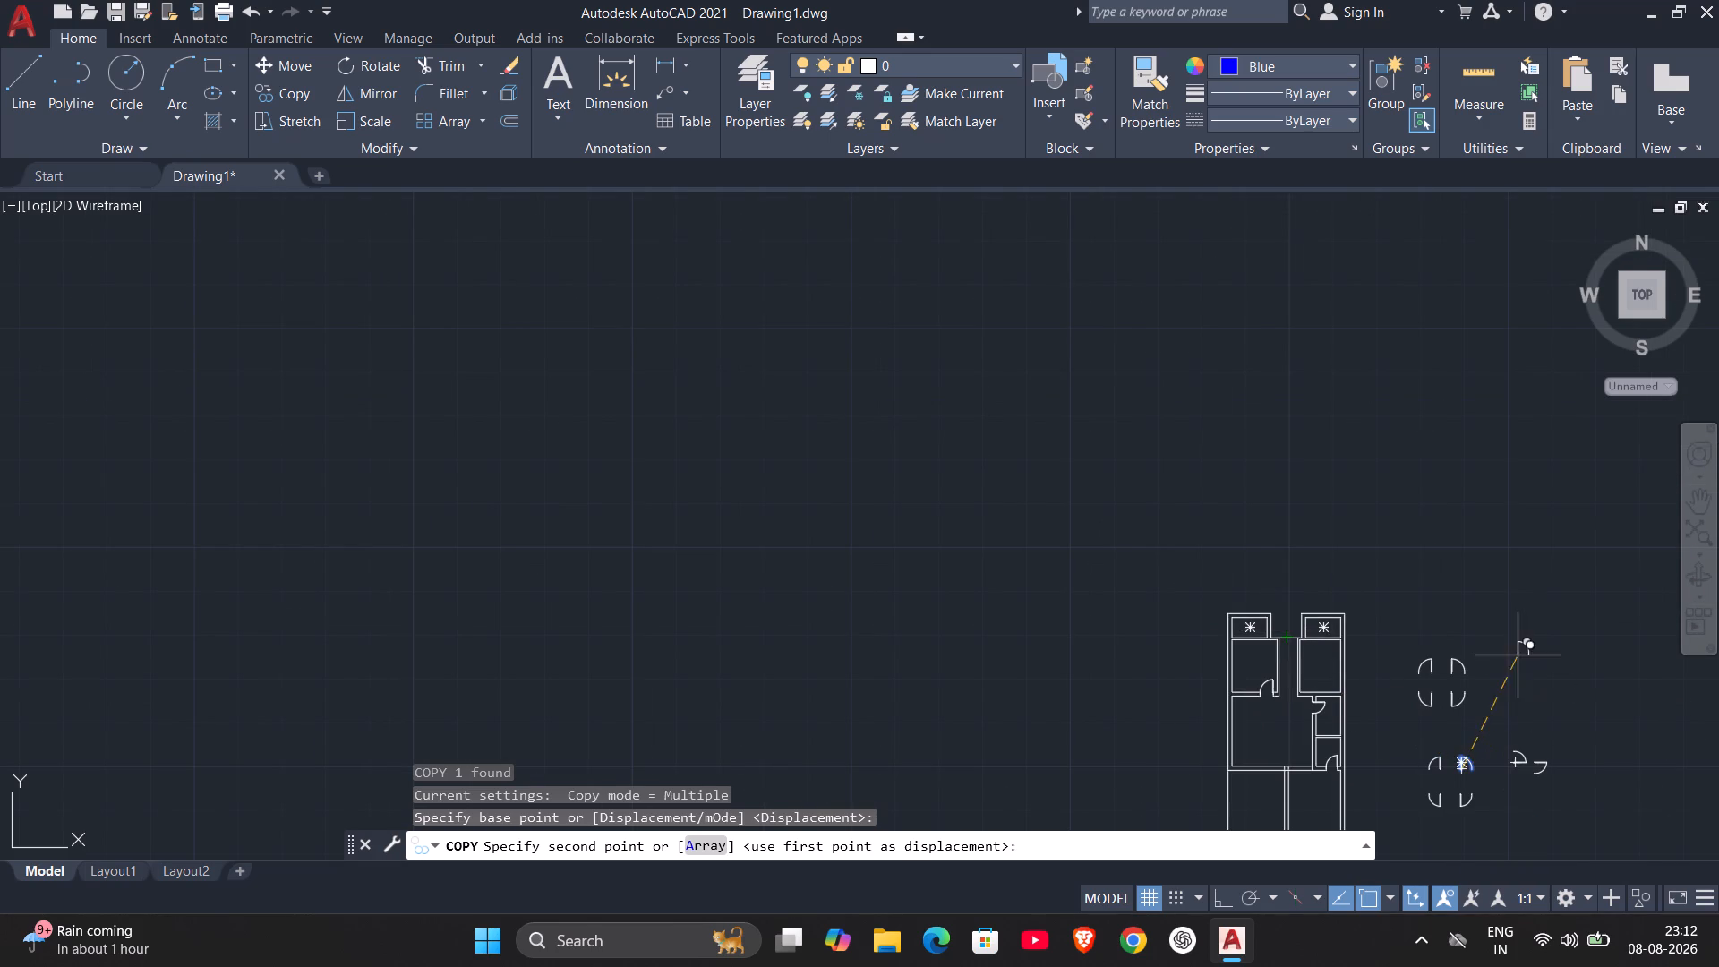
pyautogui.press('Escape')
# Copy the northwest door of the southern door group into the south wall of the northwest small room, near that wall's east end.
pyautogui.scroll(3, 1412, 767)
pyautogui.click(1441, 689)
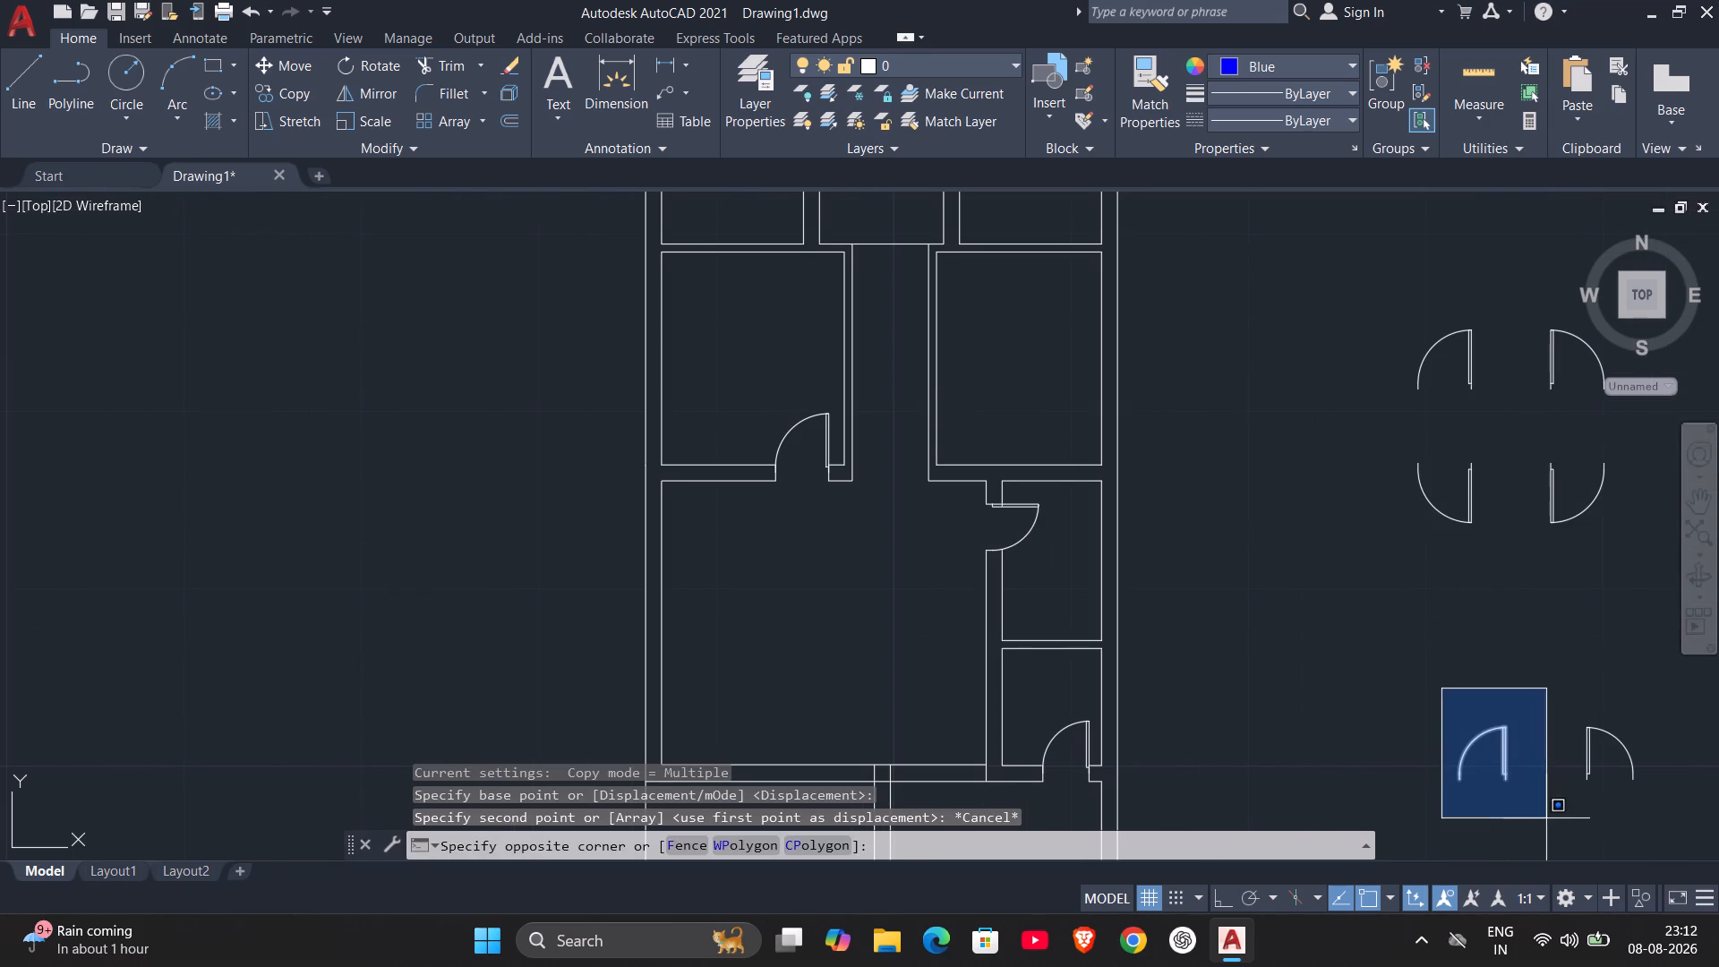
pyautogui.click(1546, 819)
pyautogui.press('c')
pyautogui.press('o')
pyautogui.press('Return')
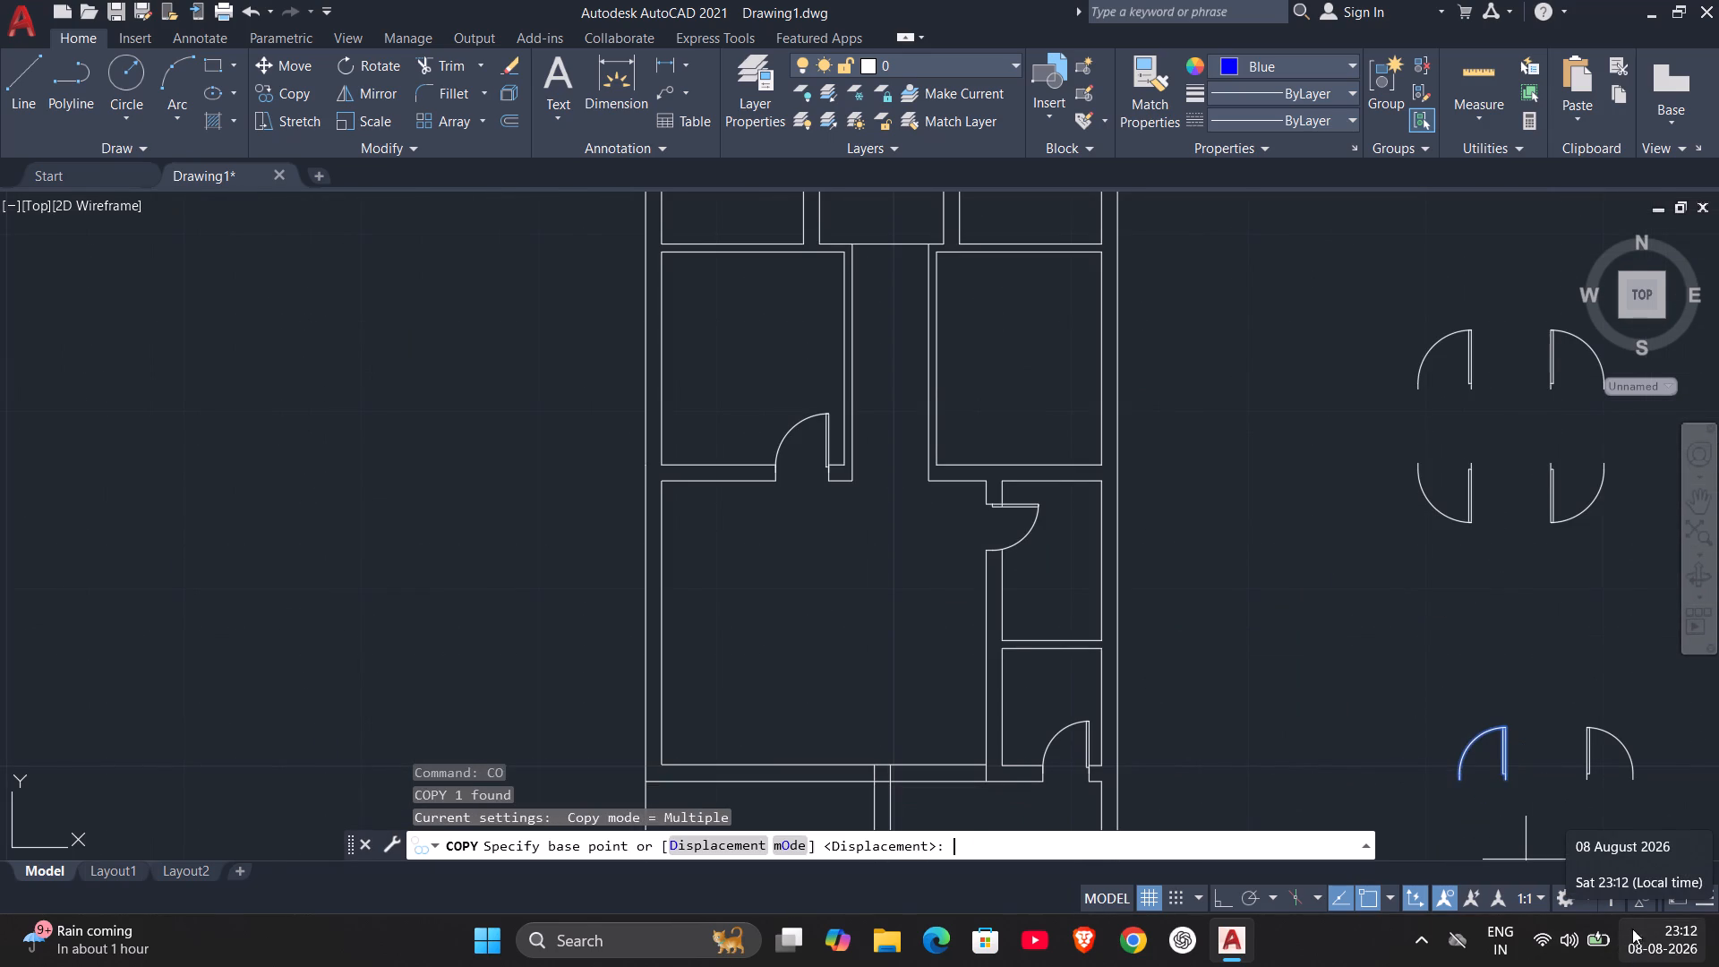
pyautogui.scroll(3, 1562, 831)
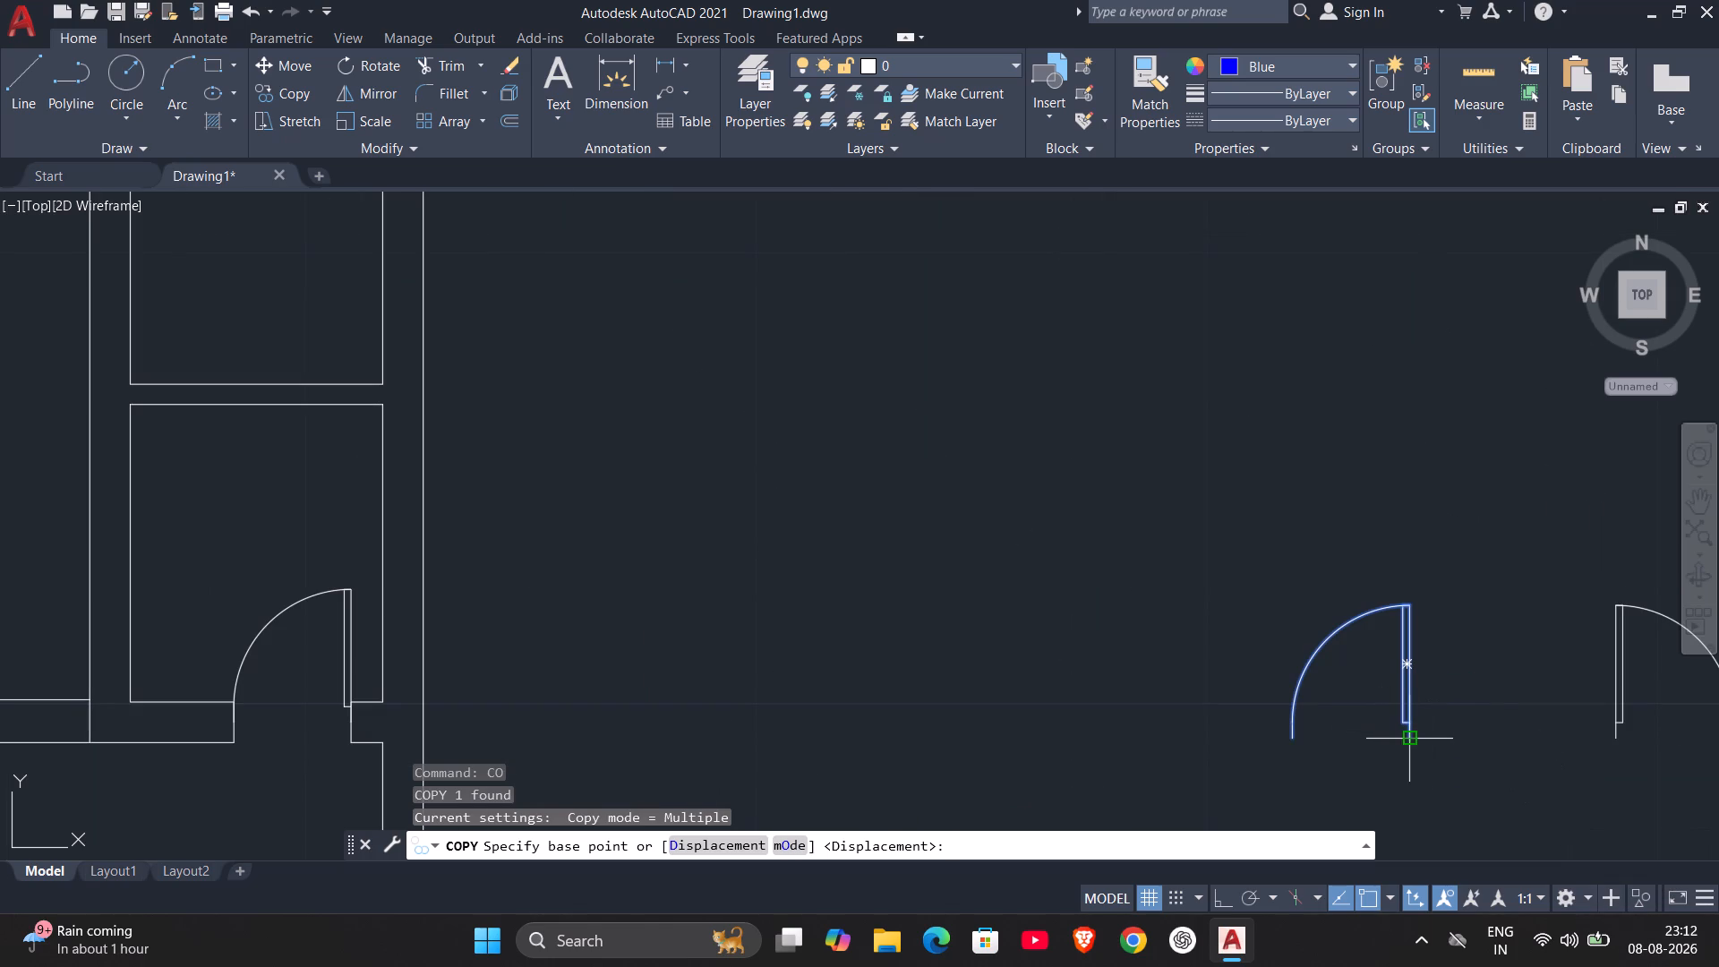
pyautogui.click(1410, 741)
pyautogui.scroll(-4, 1134, 601)
pyautogui.moveTo(1156, 583); pyautogui.dragTo(1676, 913, button='middle')
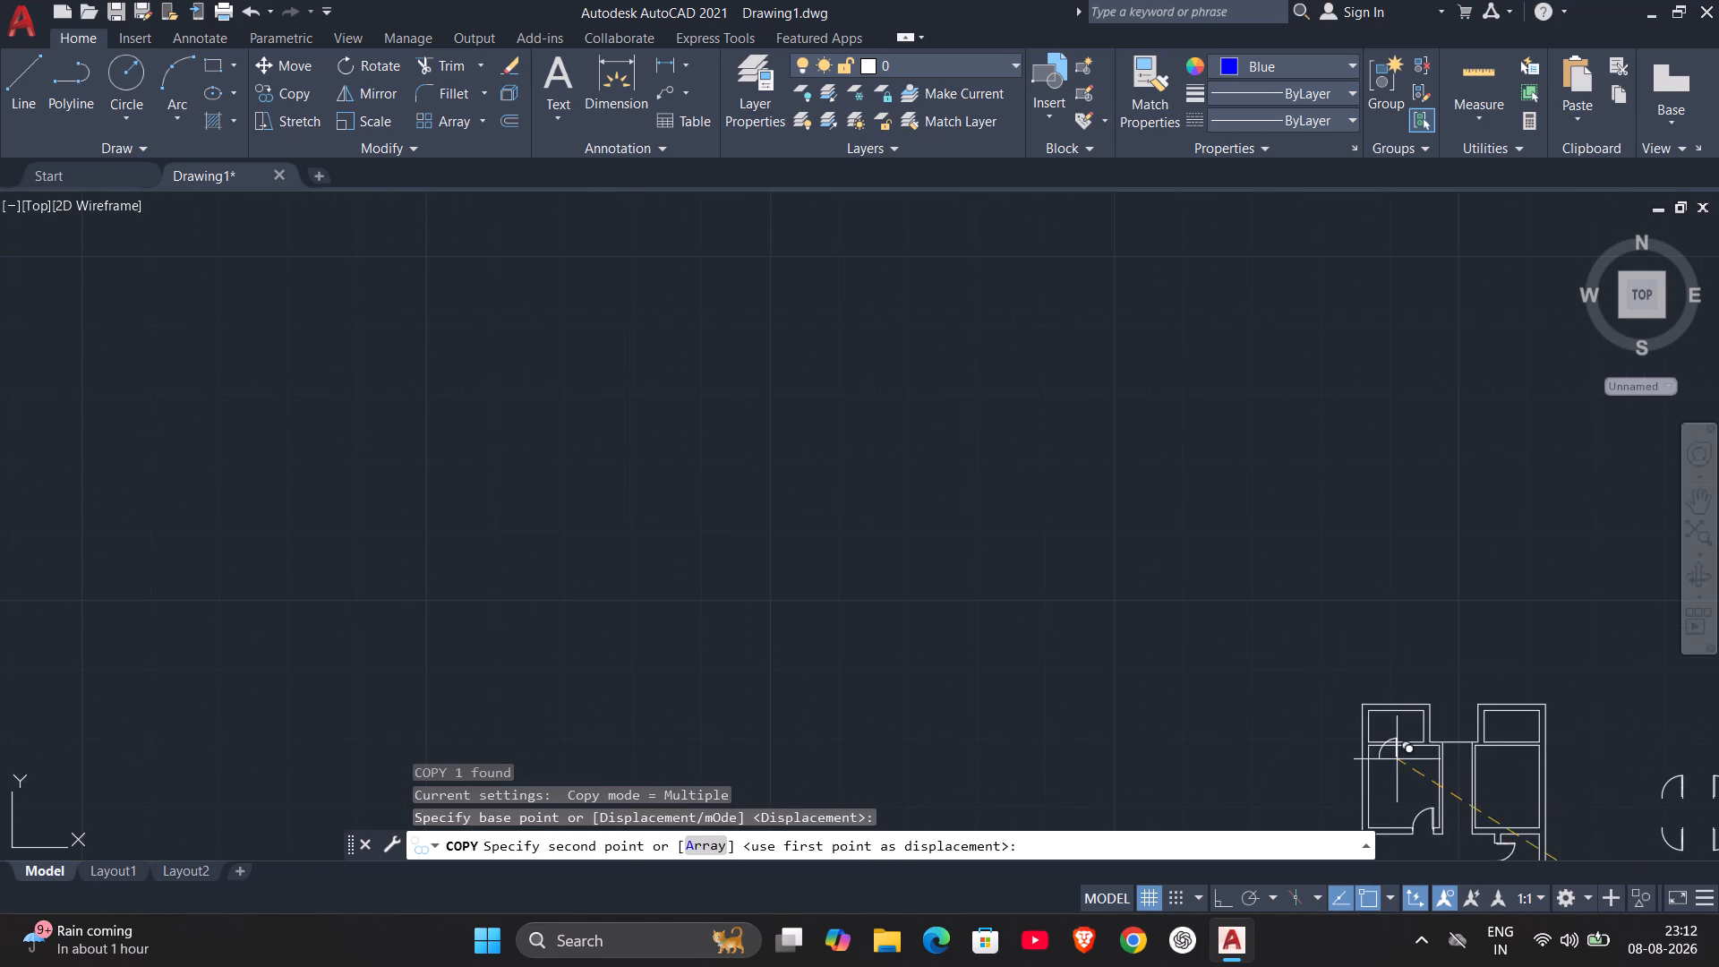
pyautogui.scroll(5, 1395, 750)
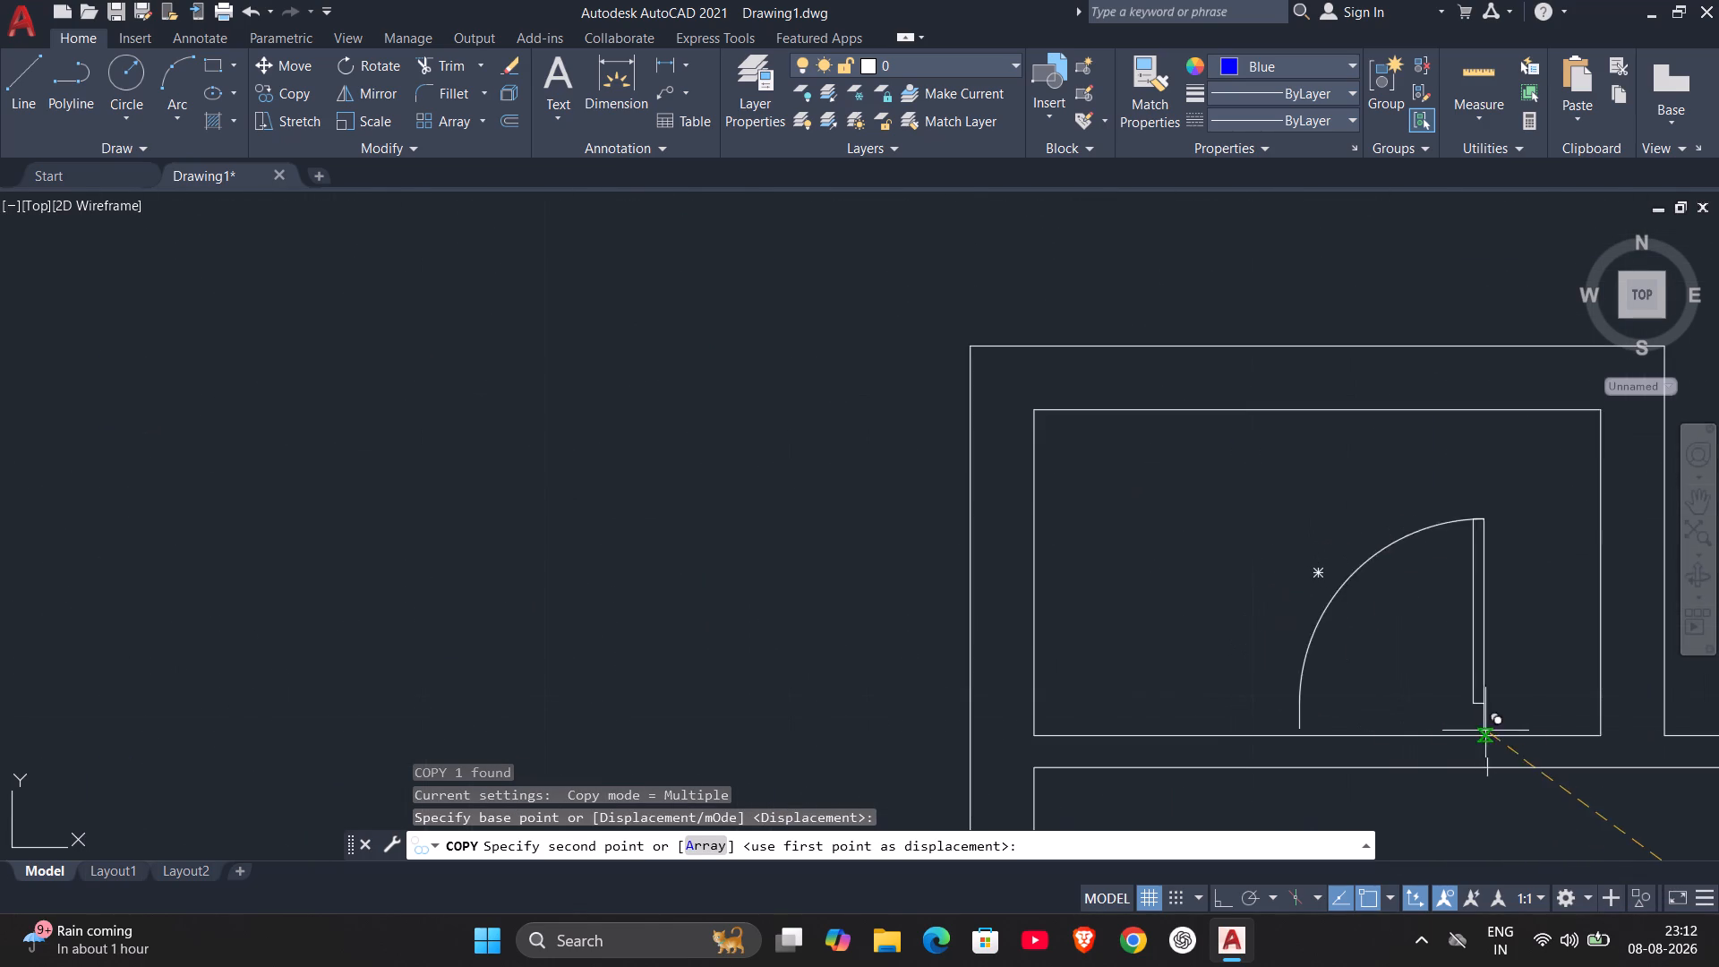
pyautogui.scroll(2, 1563, 759)
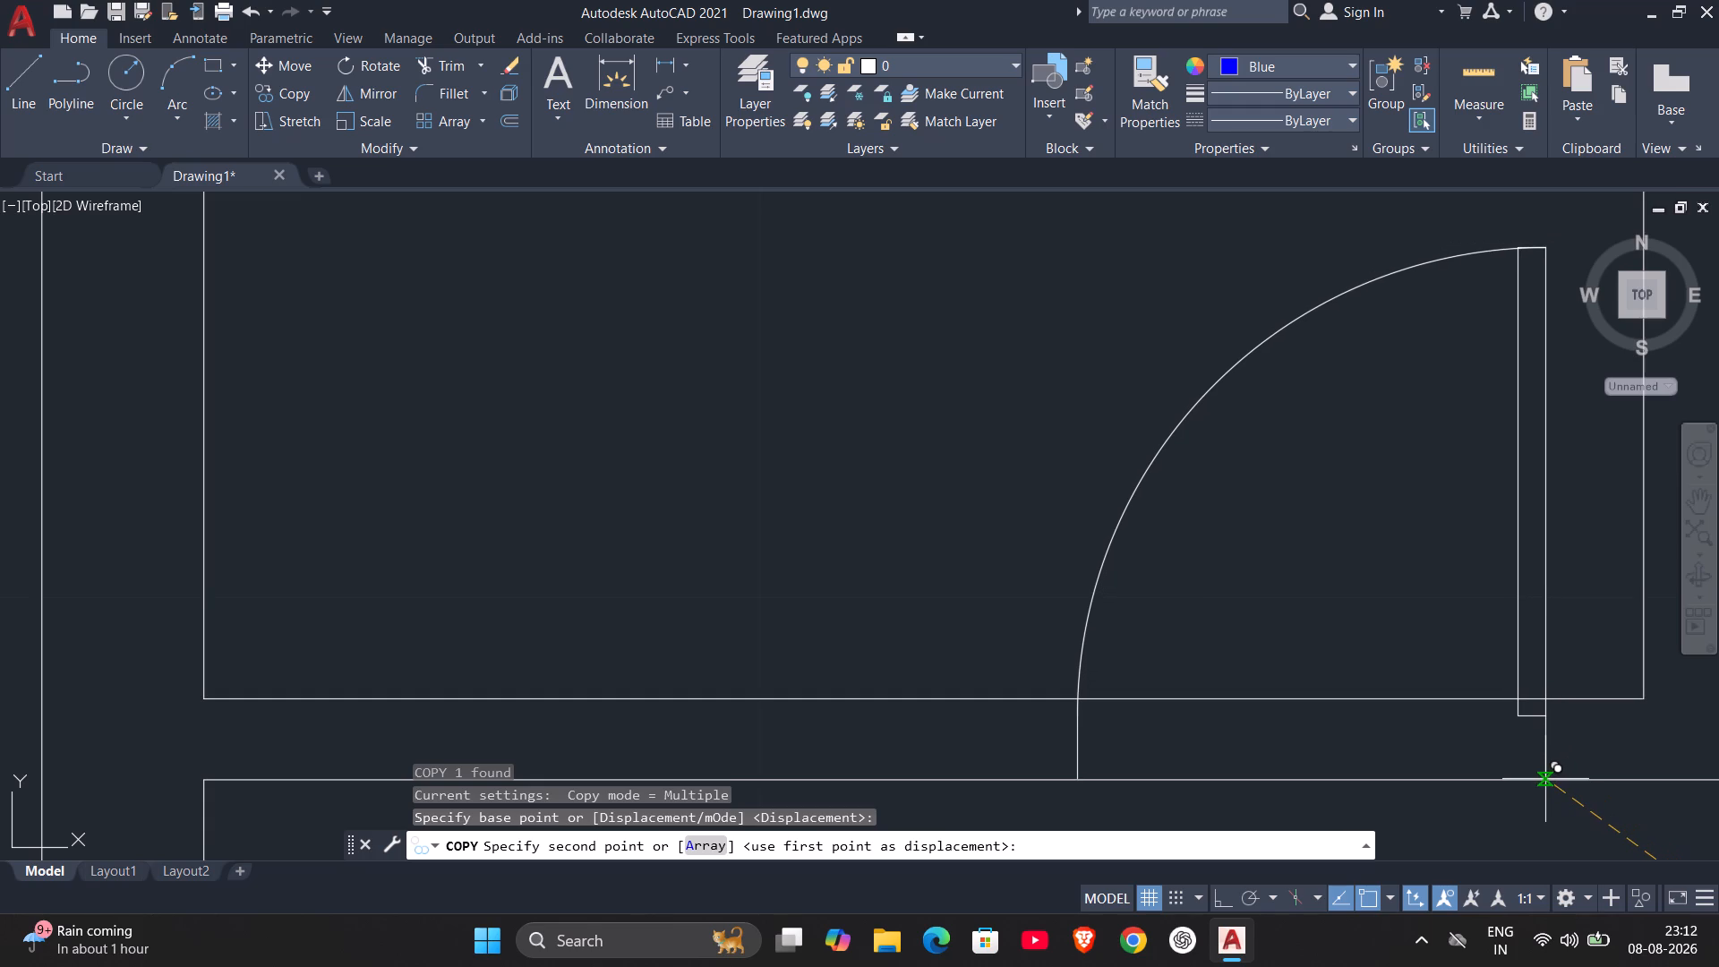
pyautogui.scroll(2, 1545, 778)
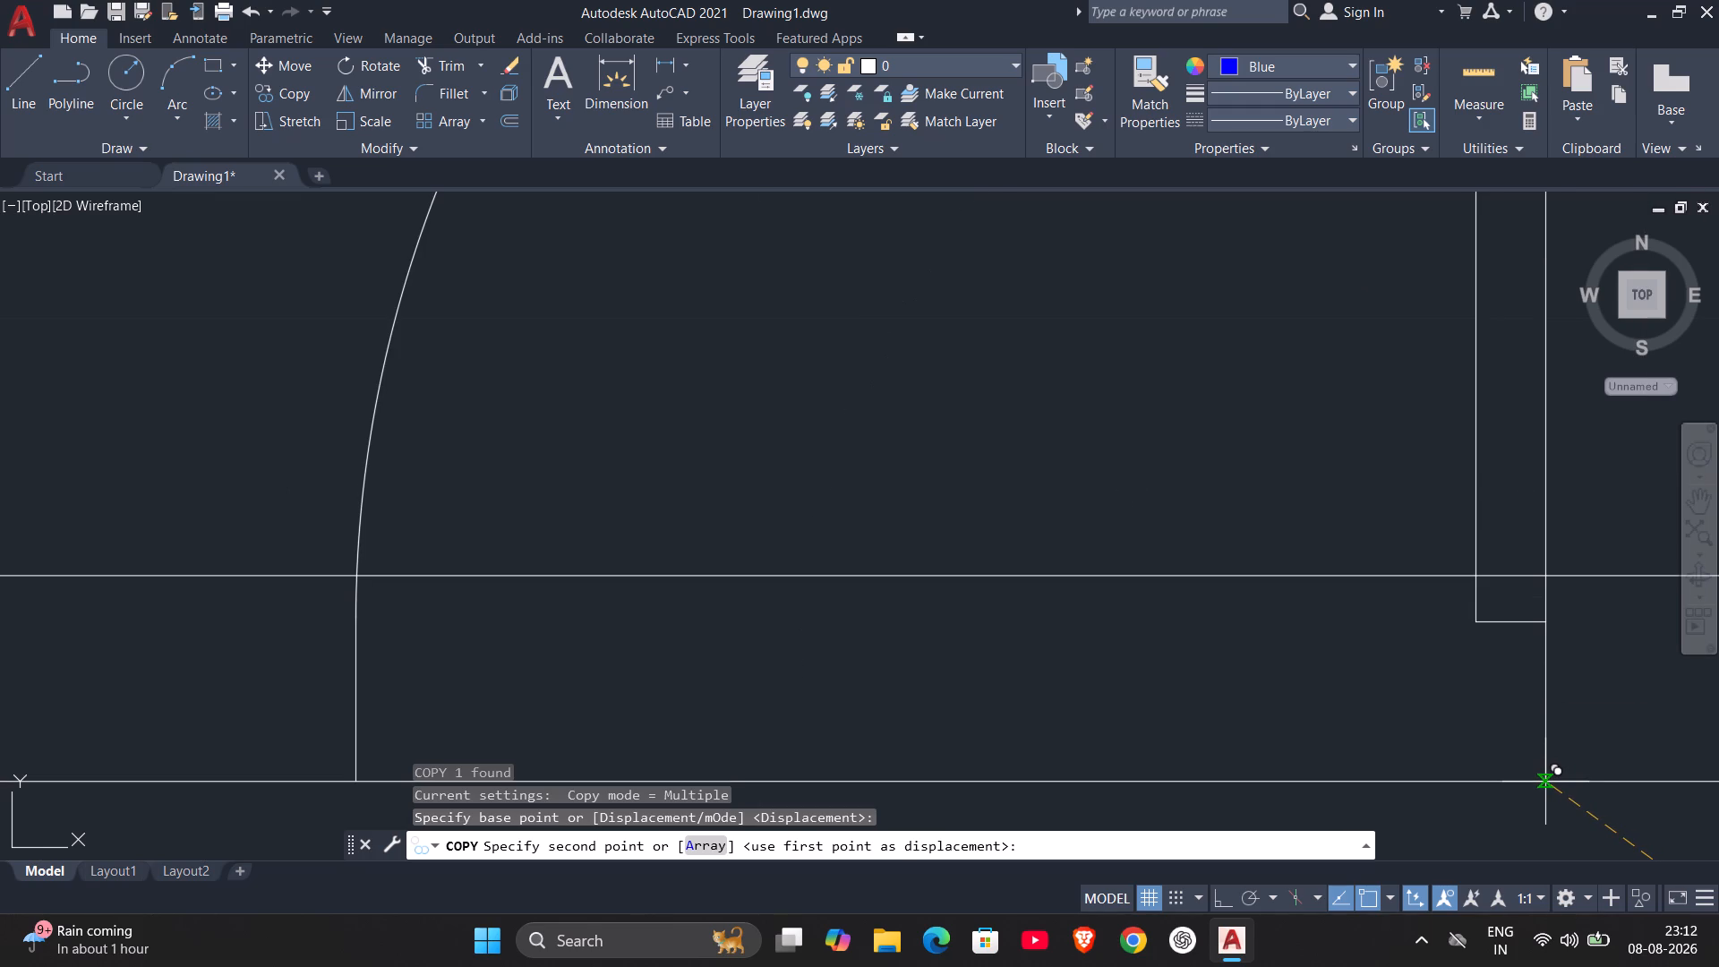
pyautogui.click(1545, 782)
pyautogui.scroll(-5, 1544, 782)
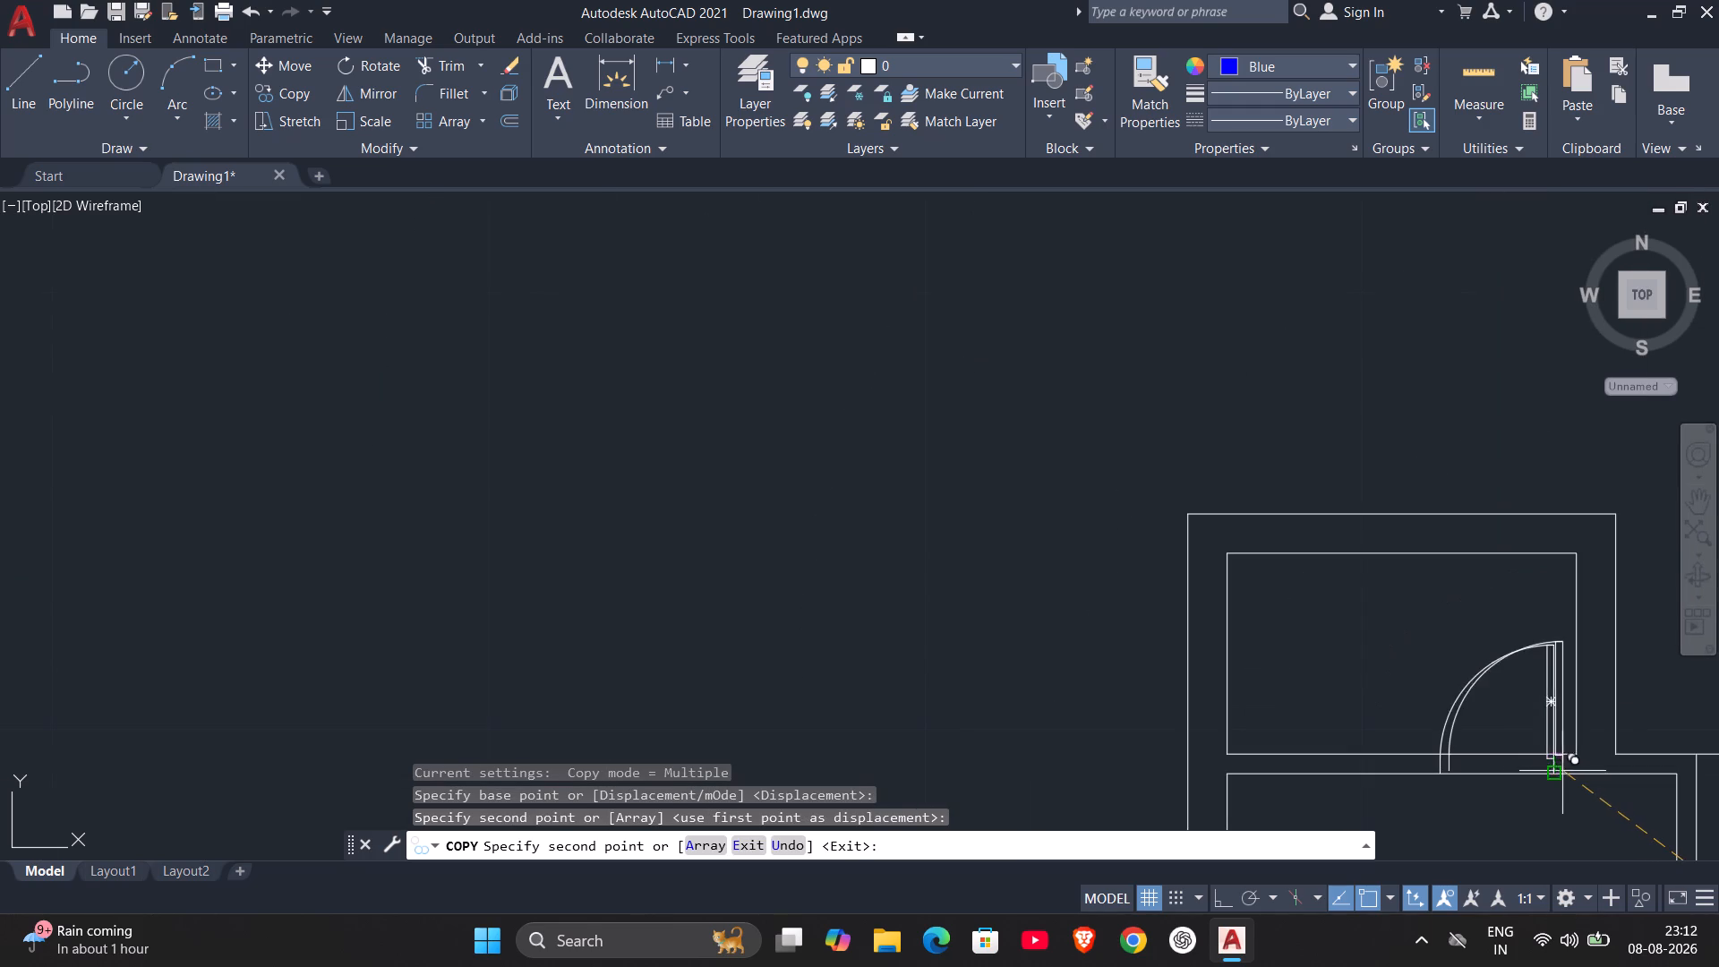
pyautogui.press('Escape')
# Trim both wall lines across the new door in the northwest small room's south wall to open the doorway.
pyautogui.scroll(-1, 1566, 768)
pyautogui.scroll(2, 1531, 749)
pyautogui.moveTo(1531, 748); pyautogui.dragTo(1472, 530, button='middle')
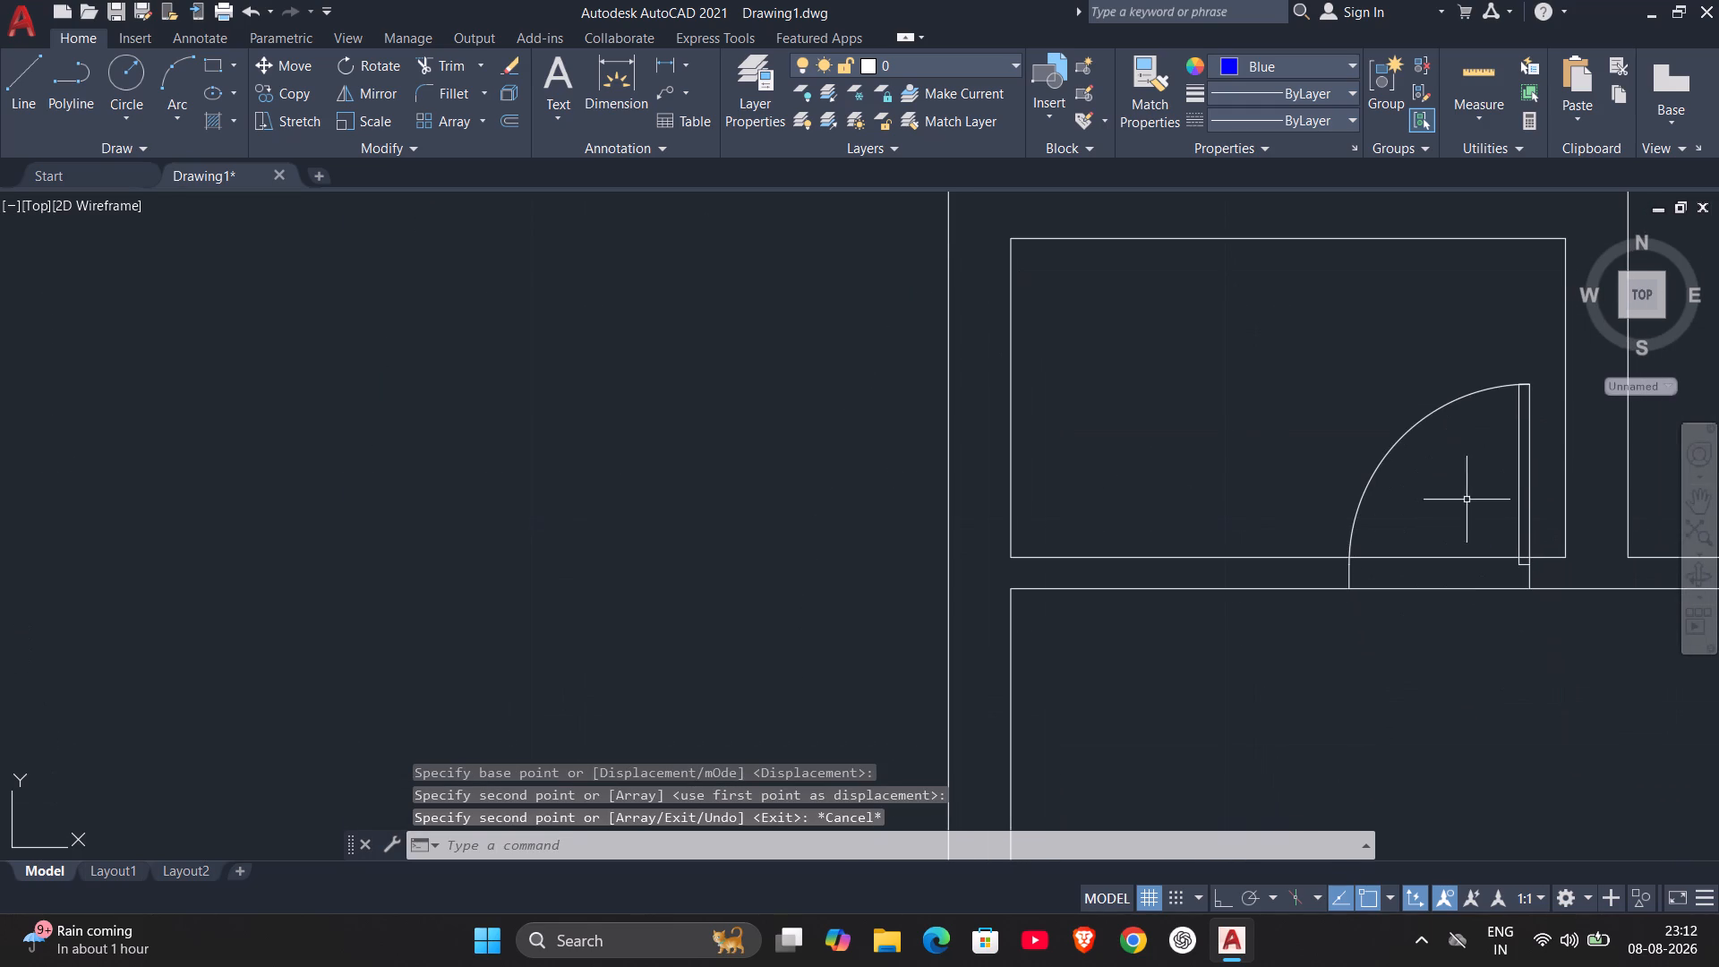
pyautogui.write('TR')
pyautogui.press('Return')
pyautogui.moveTo(1462, 494); pyautogui.dragTo(1420, 673)
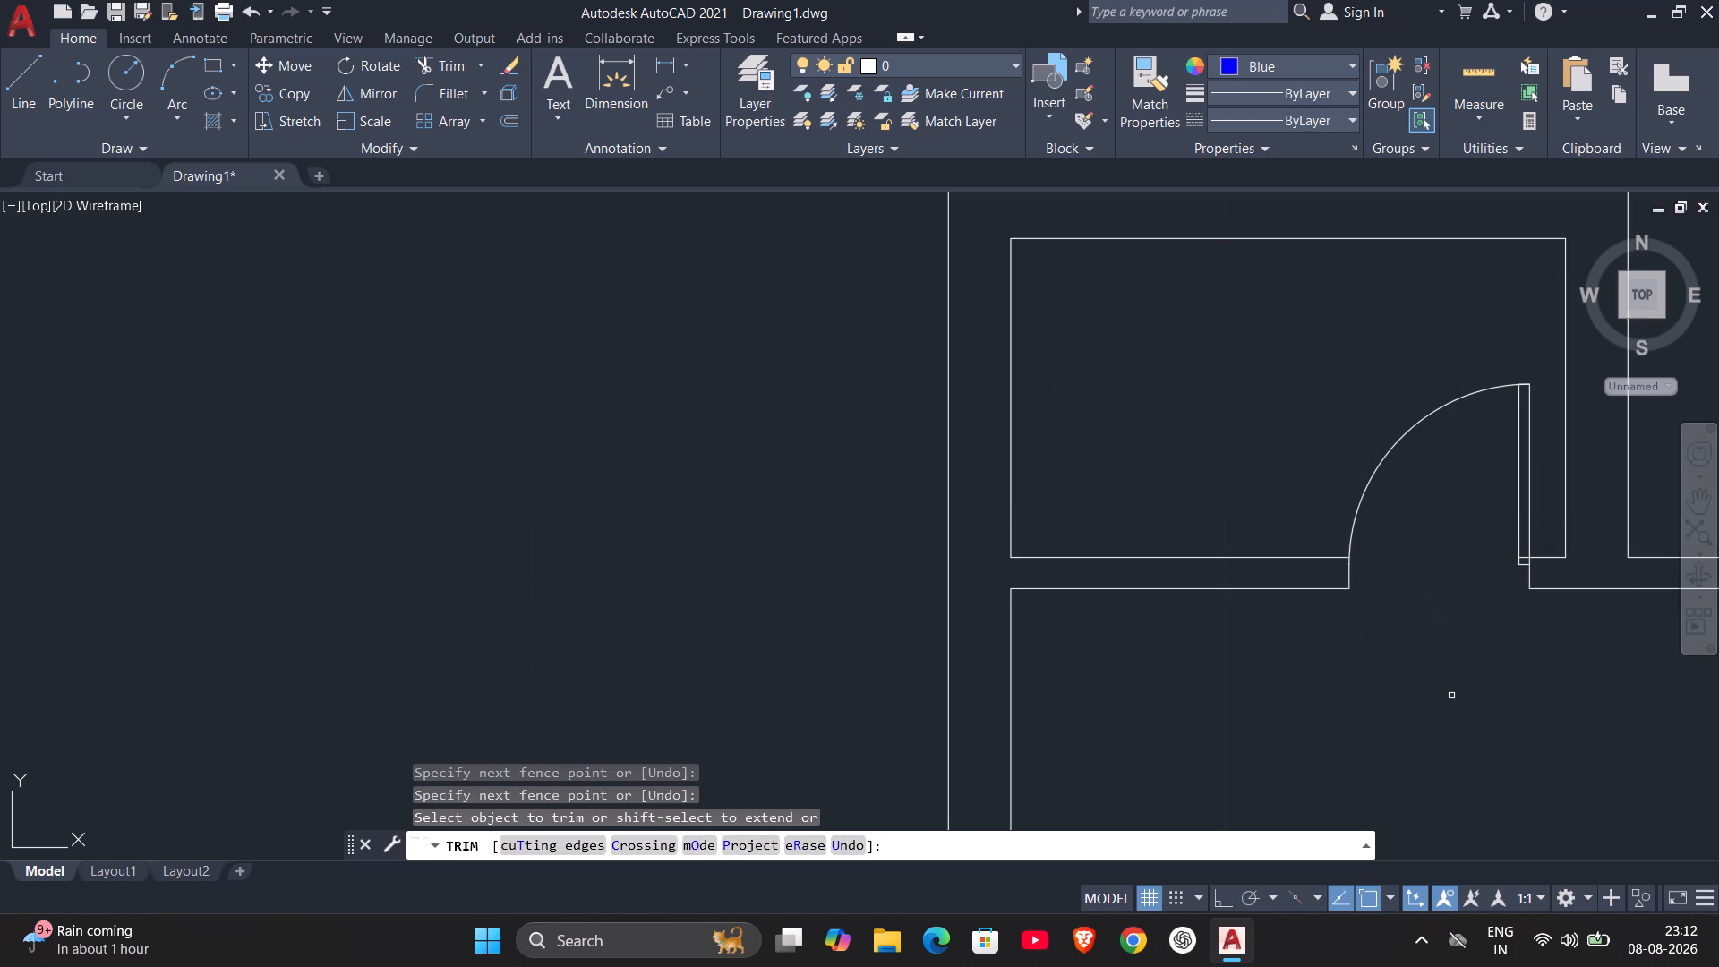
pyautogui.scroll(-3, 1457, 690)
pyautogui.press('Escape')
# Copy the northeast door of the southern door group into the south wall of the northeast small room, near that wall's west end.
pyautogui.moveTo(1578, 779); pyautogui.dragTo(1319, 373, button='middle')
pyautogui.scroll(-2, 1321, 378)
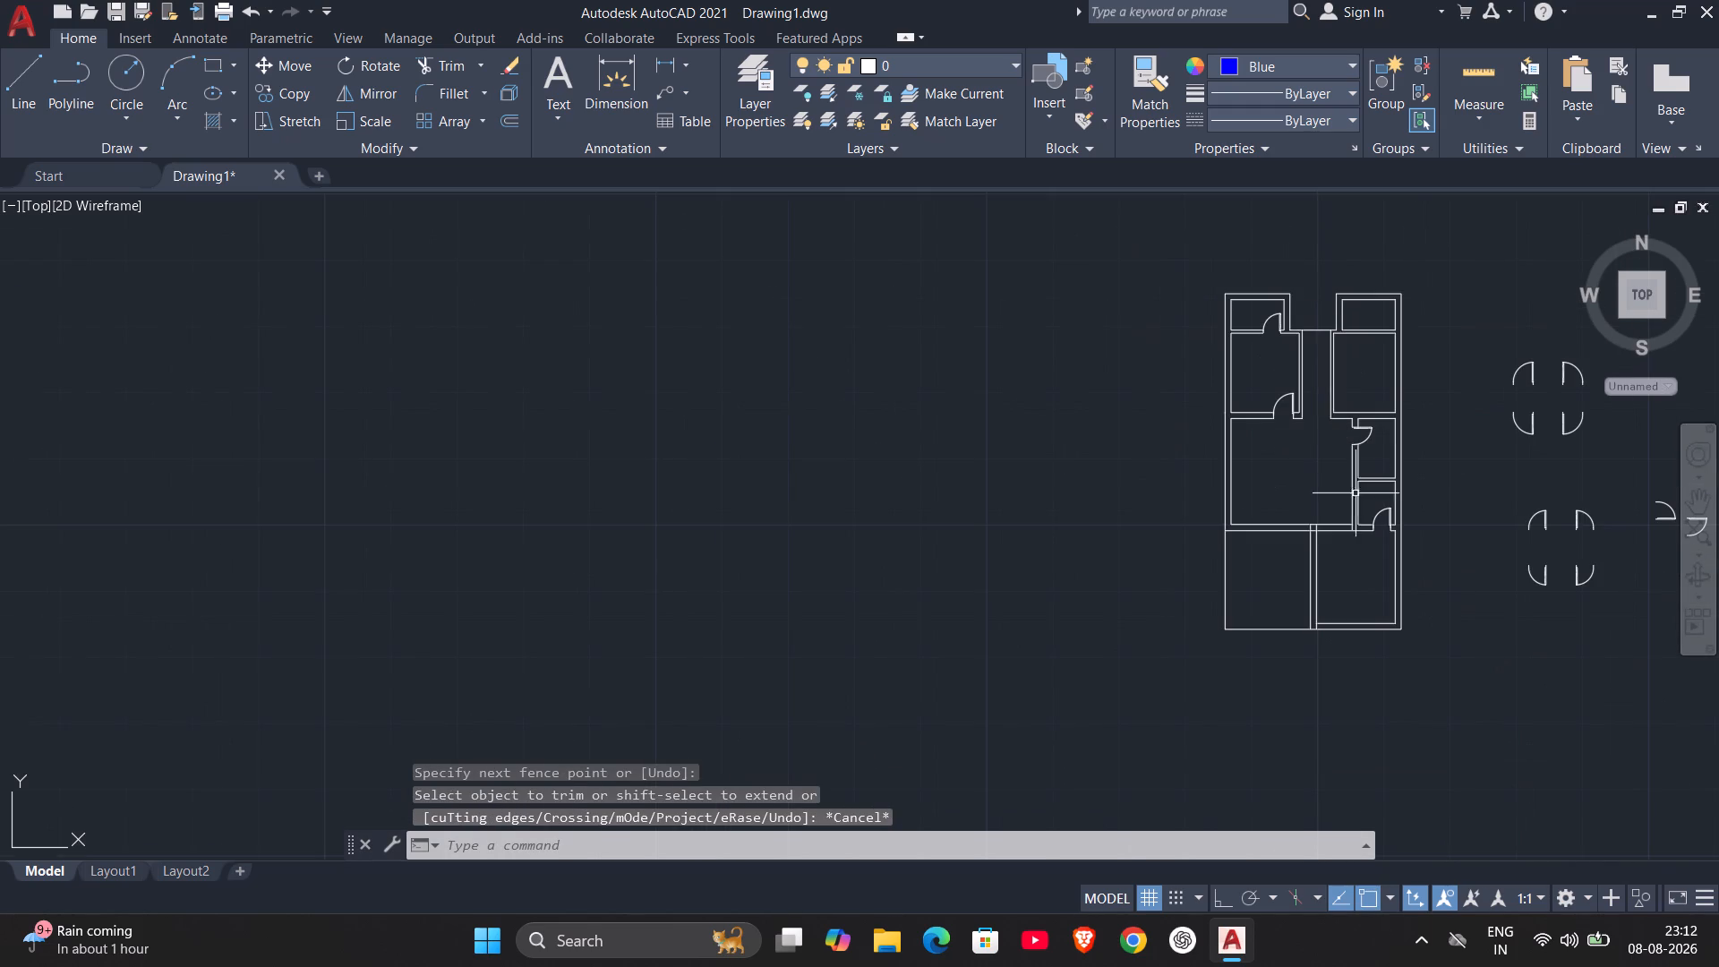
pyautogui.scroll(1, 1369, 499)
pyautogui.moveTo(1371, 500); pyautogui.dragTo(1356, 692, button='middle')
pyautogui.moveTo(1351, 475); pyautogui.dragTo(1344, 608, button='middle')
pyautogui.scroll(1, 1344, 608)
pyautogui.scroll(1, 1330, 534)
pyautogui.scroll(-1, 1608, 749)
pyautogui.moveTo(1569, 709); pyautogui.dragTo(1518, 636, button='middle')
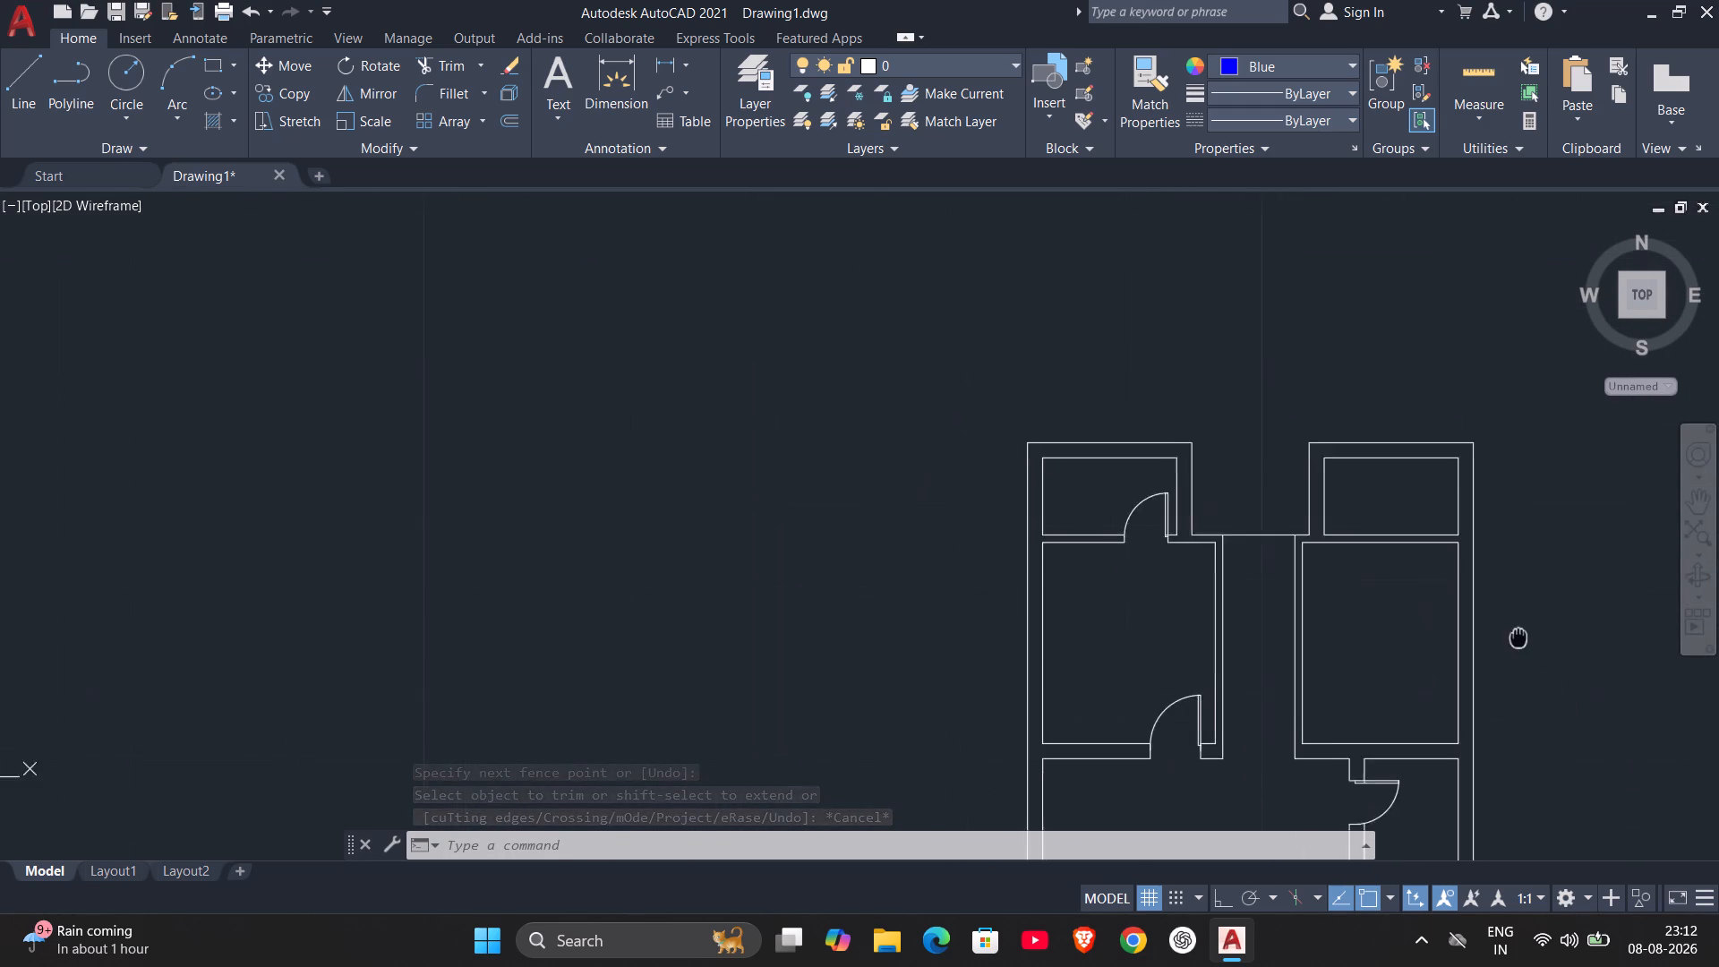
pyautogui.moveTo(1518, 636); pyautogui.dragTo(1391, 533, button='middle')
pyautogui.moveTo(1710, 888); pyautogui.dragTo(1409, 689, button='middle')
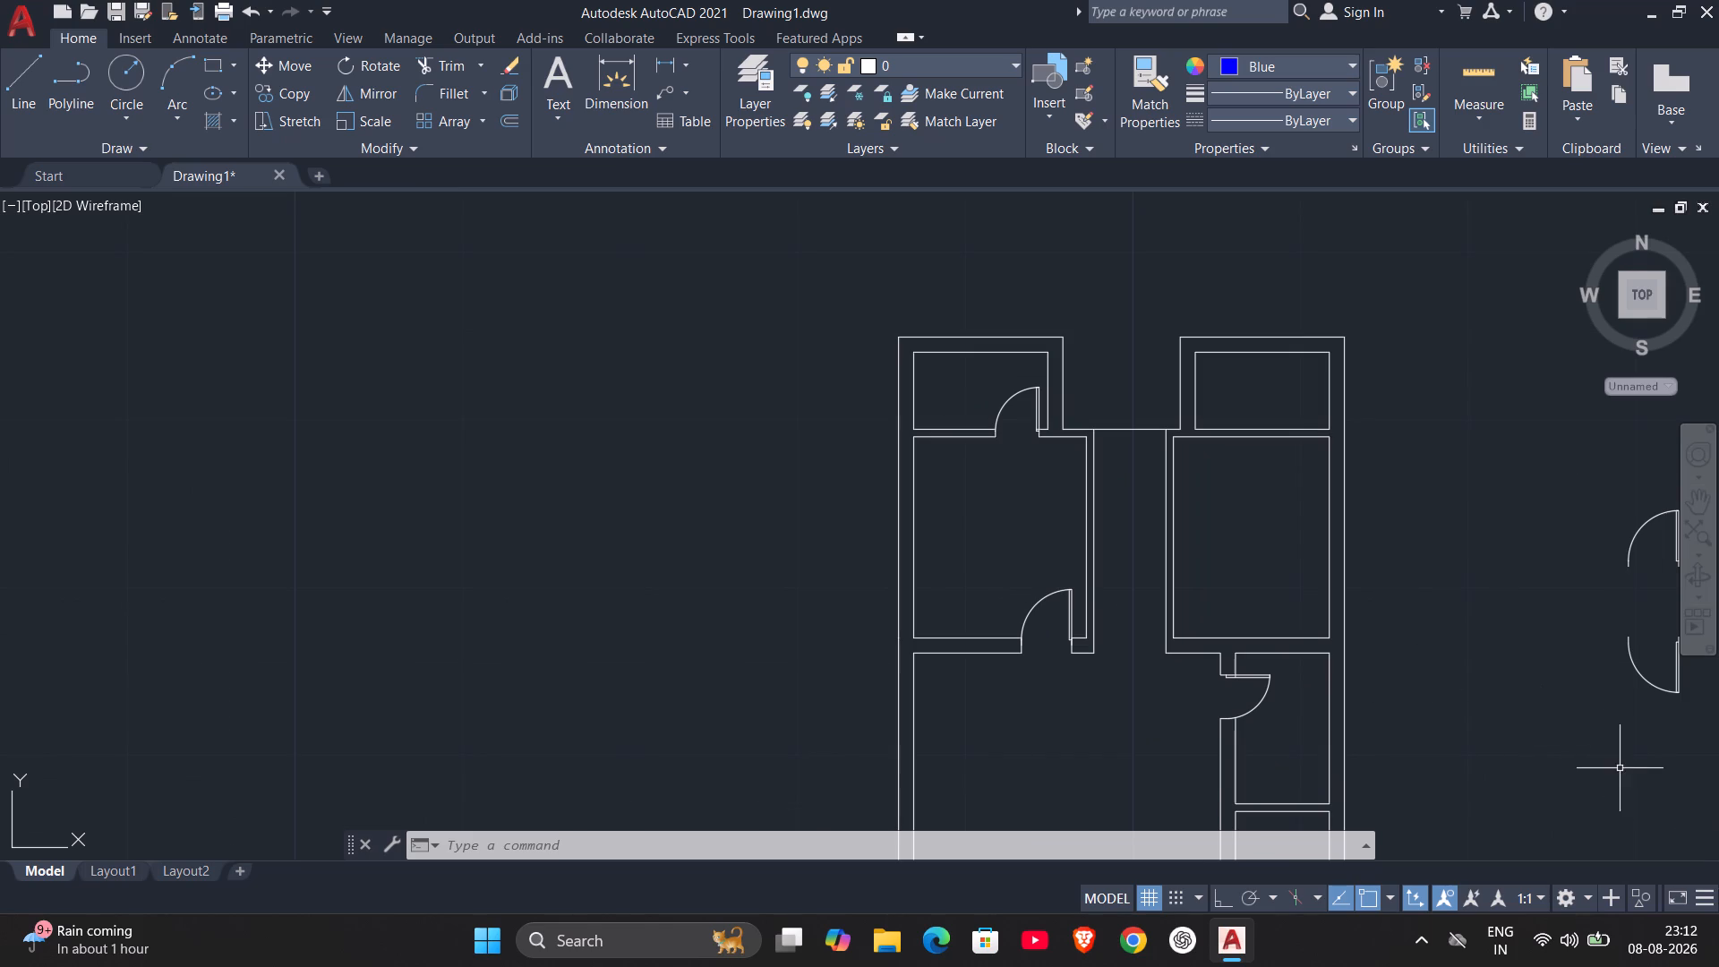
pyautogui.moveTo(1620, 768); pyautogui.dragTo(1304, 580, button='middle')
pyautogui.scroll(-1, 1526, 719)
pyautogui.moveTo(1527, 718); pyautogui.dragTo(1467, 636, button='middle')
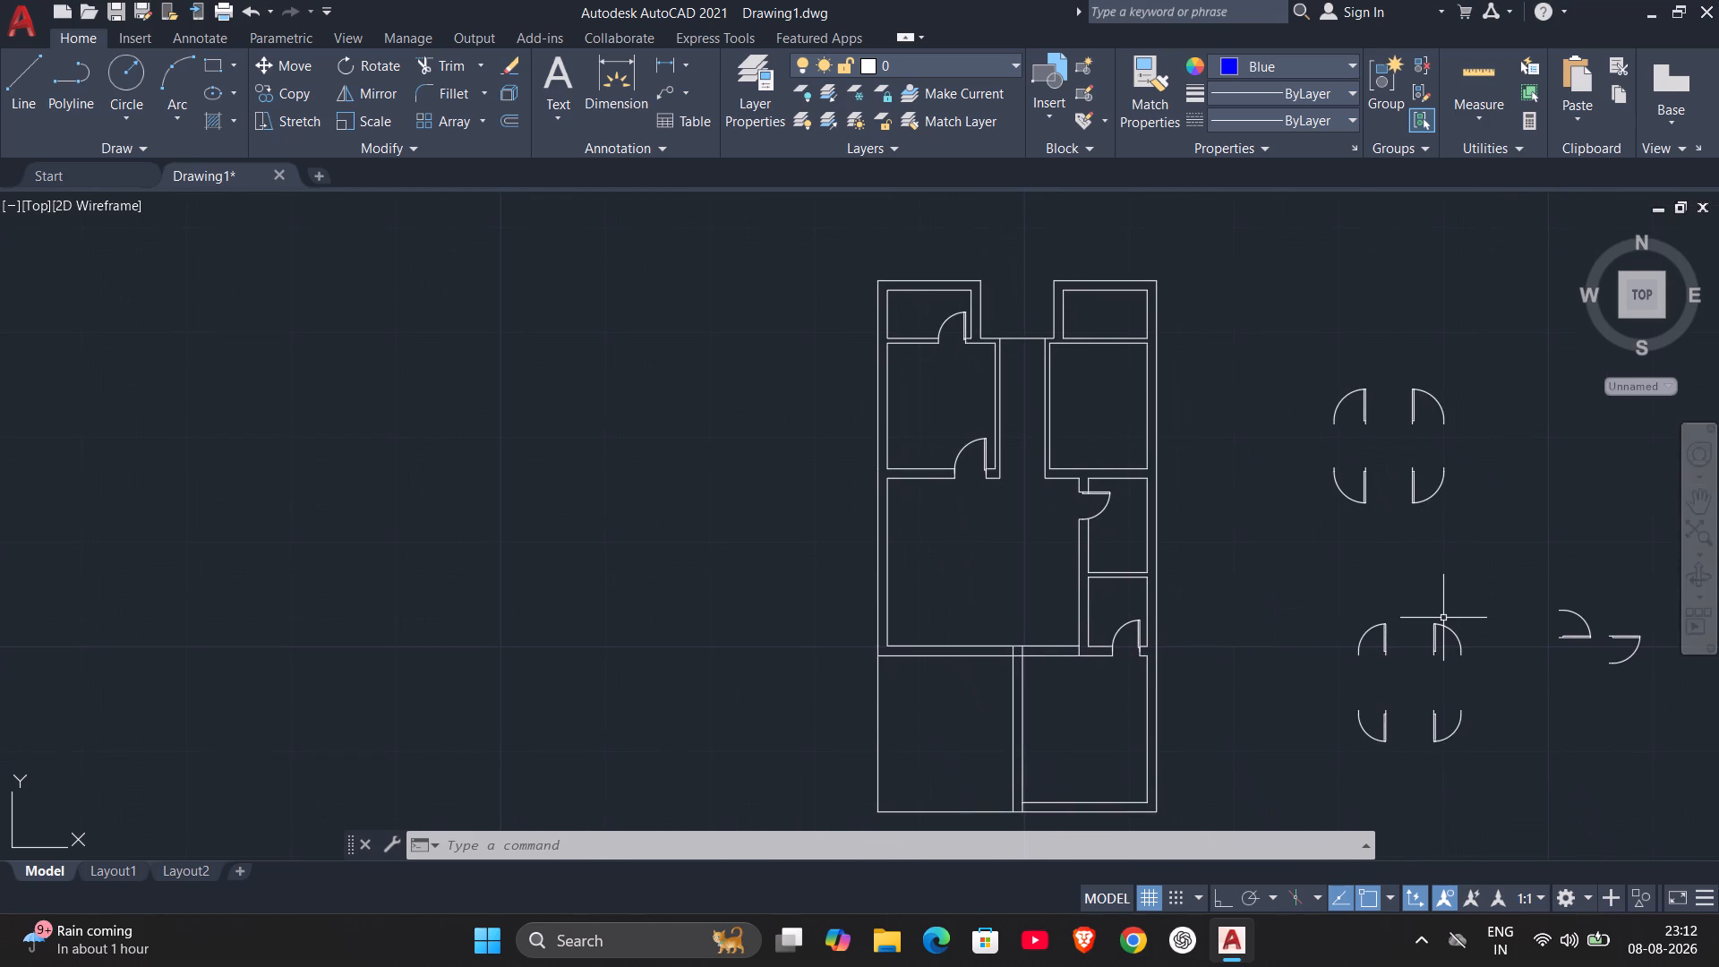
pyautogui.scroll(1, 1434, 623)
pyautogui.click(1401, 601)
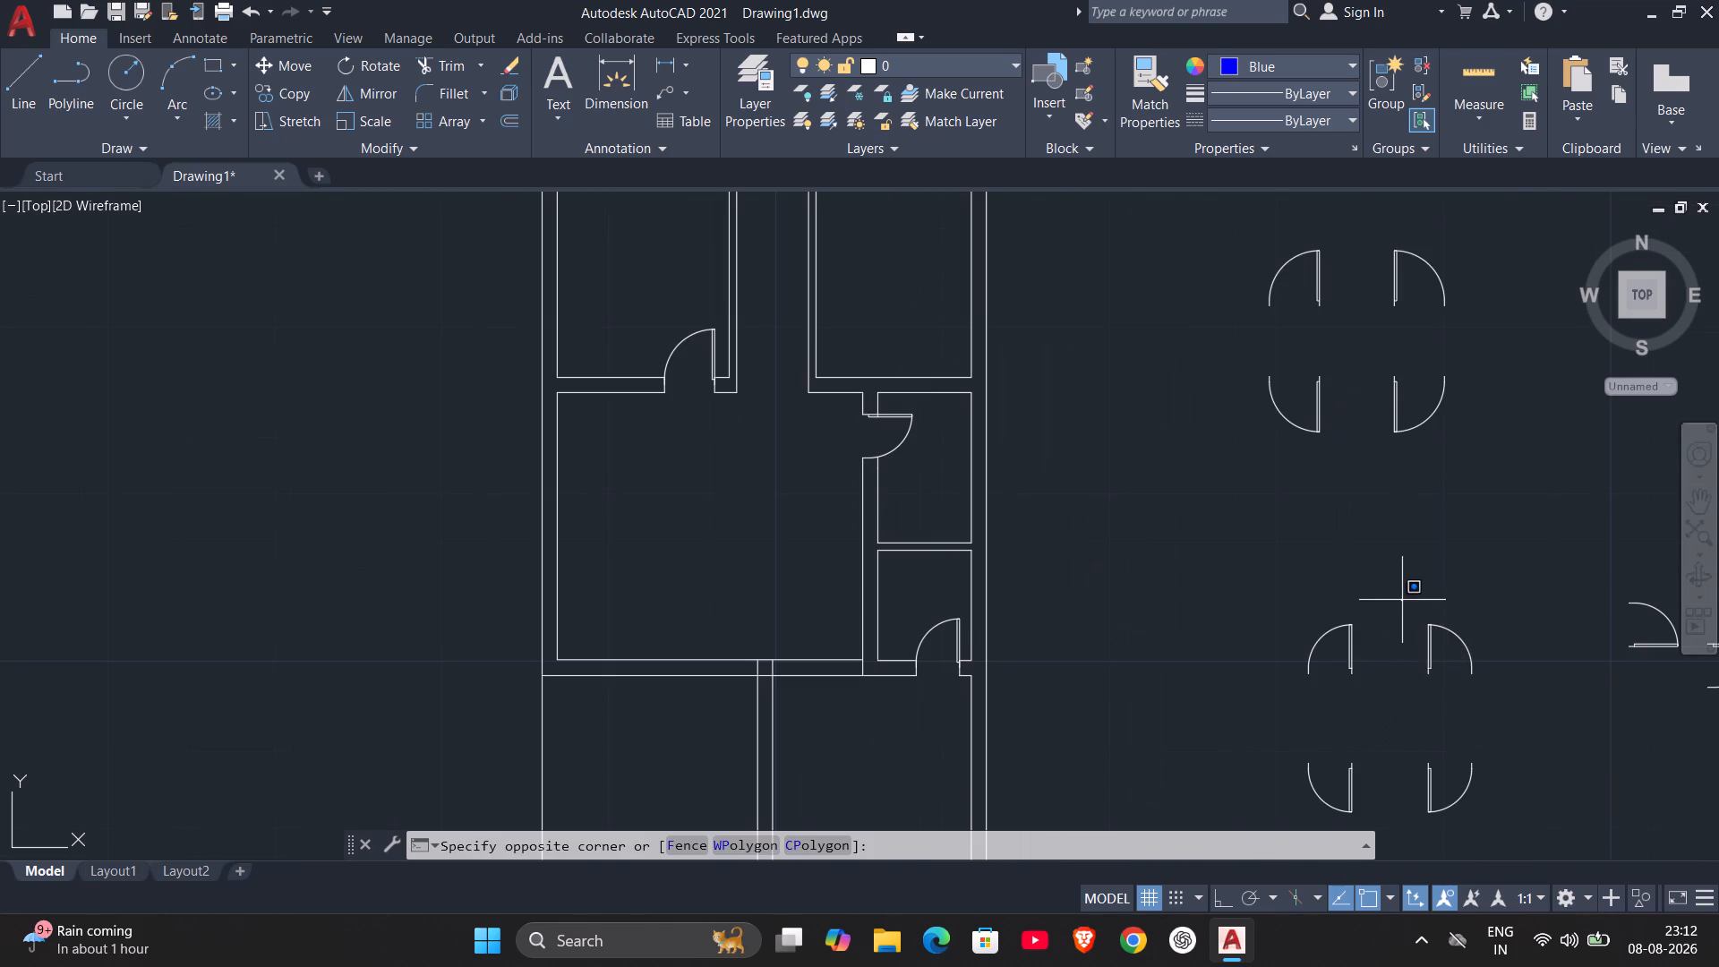
pyautogui.click(1543, 746)
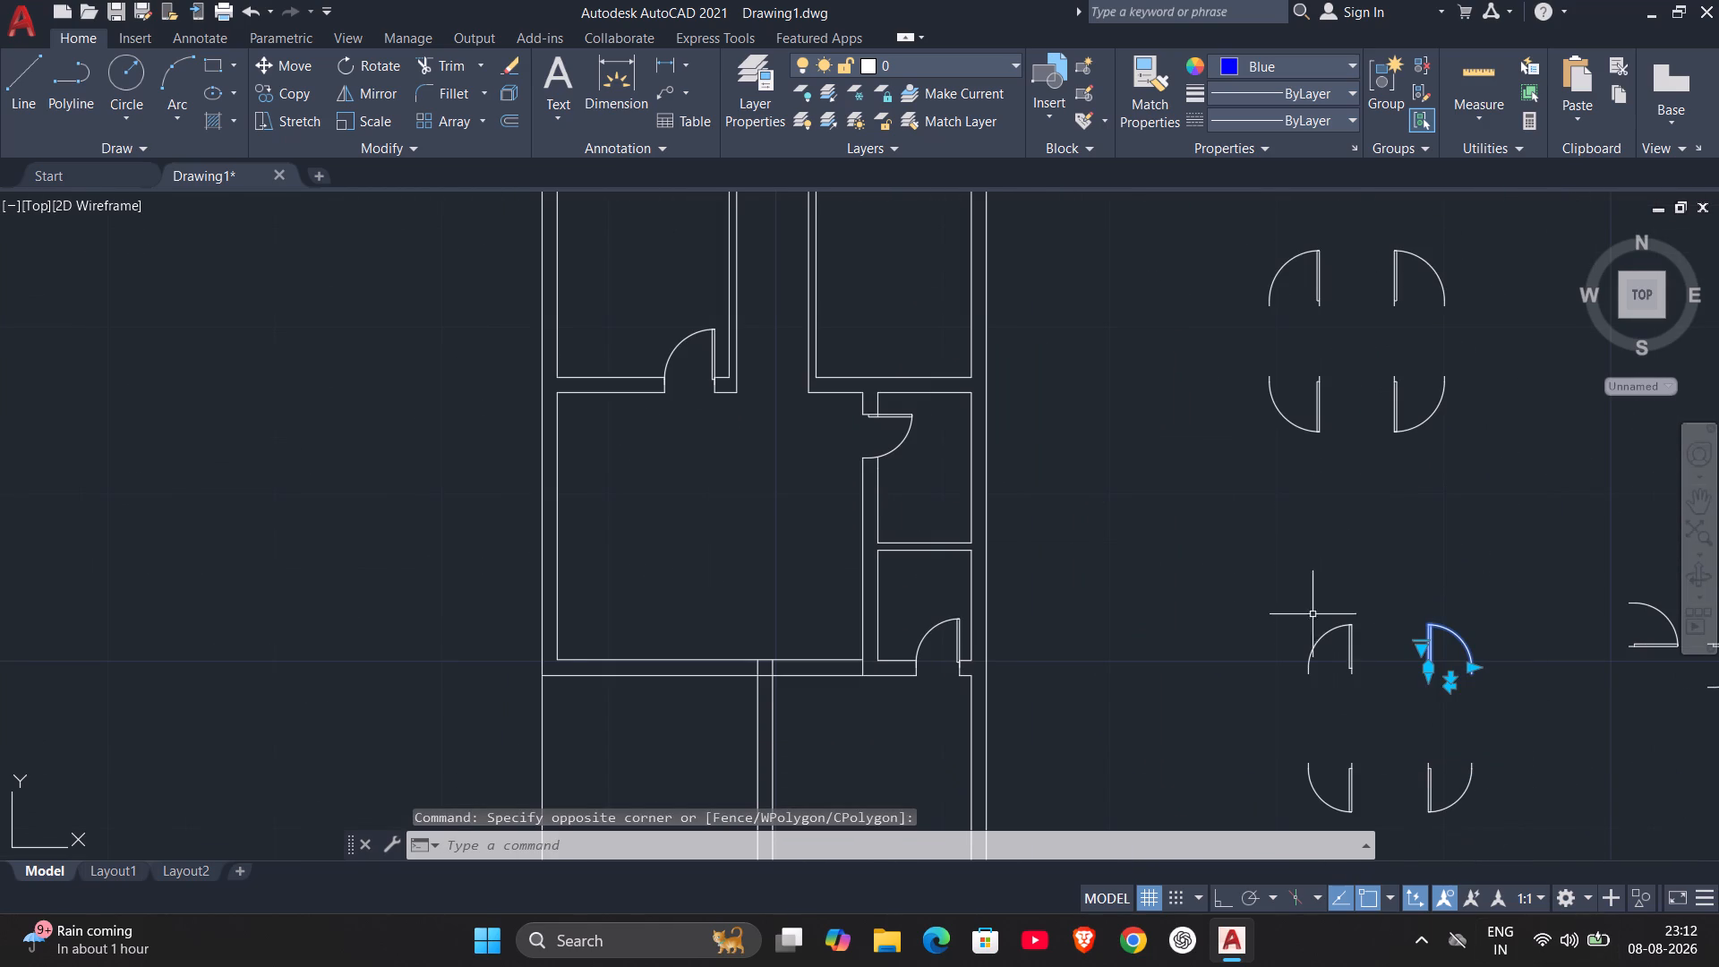
pyautogui.press('c')
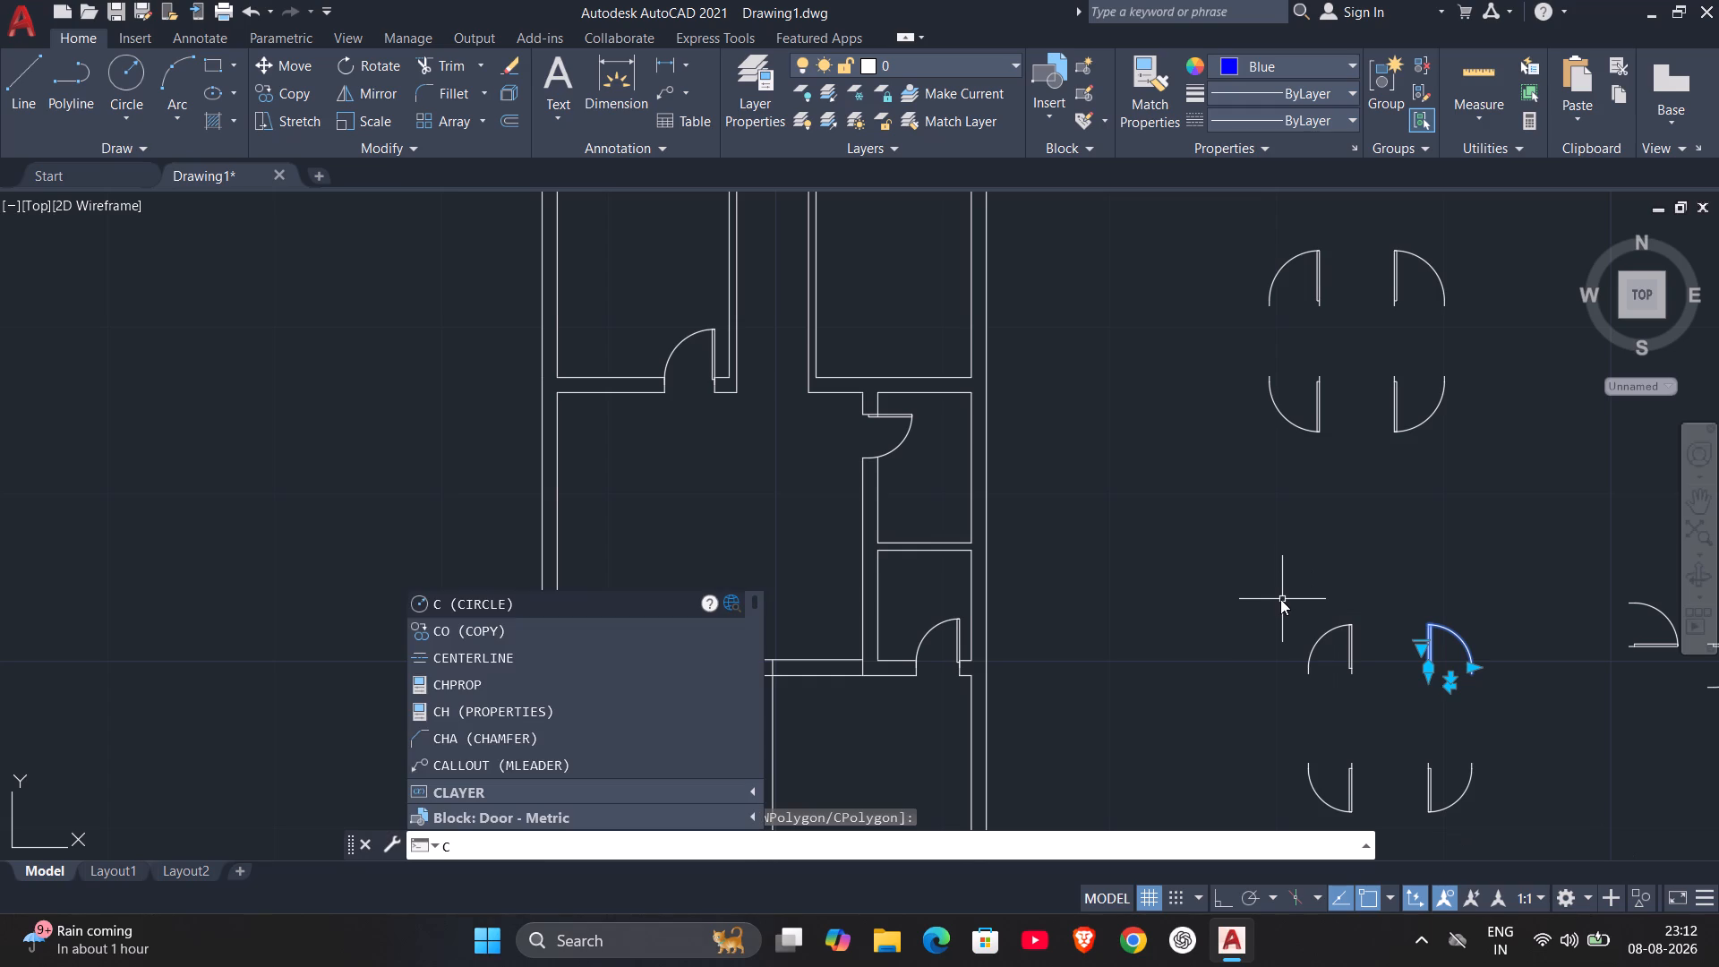
pyautogui.press('o')
pyautogui.press('Return')
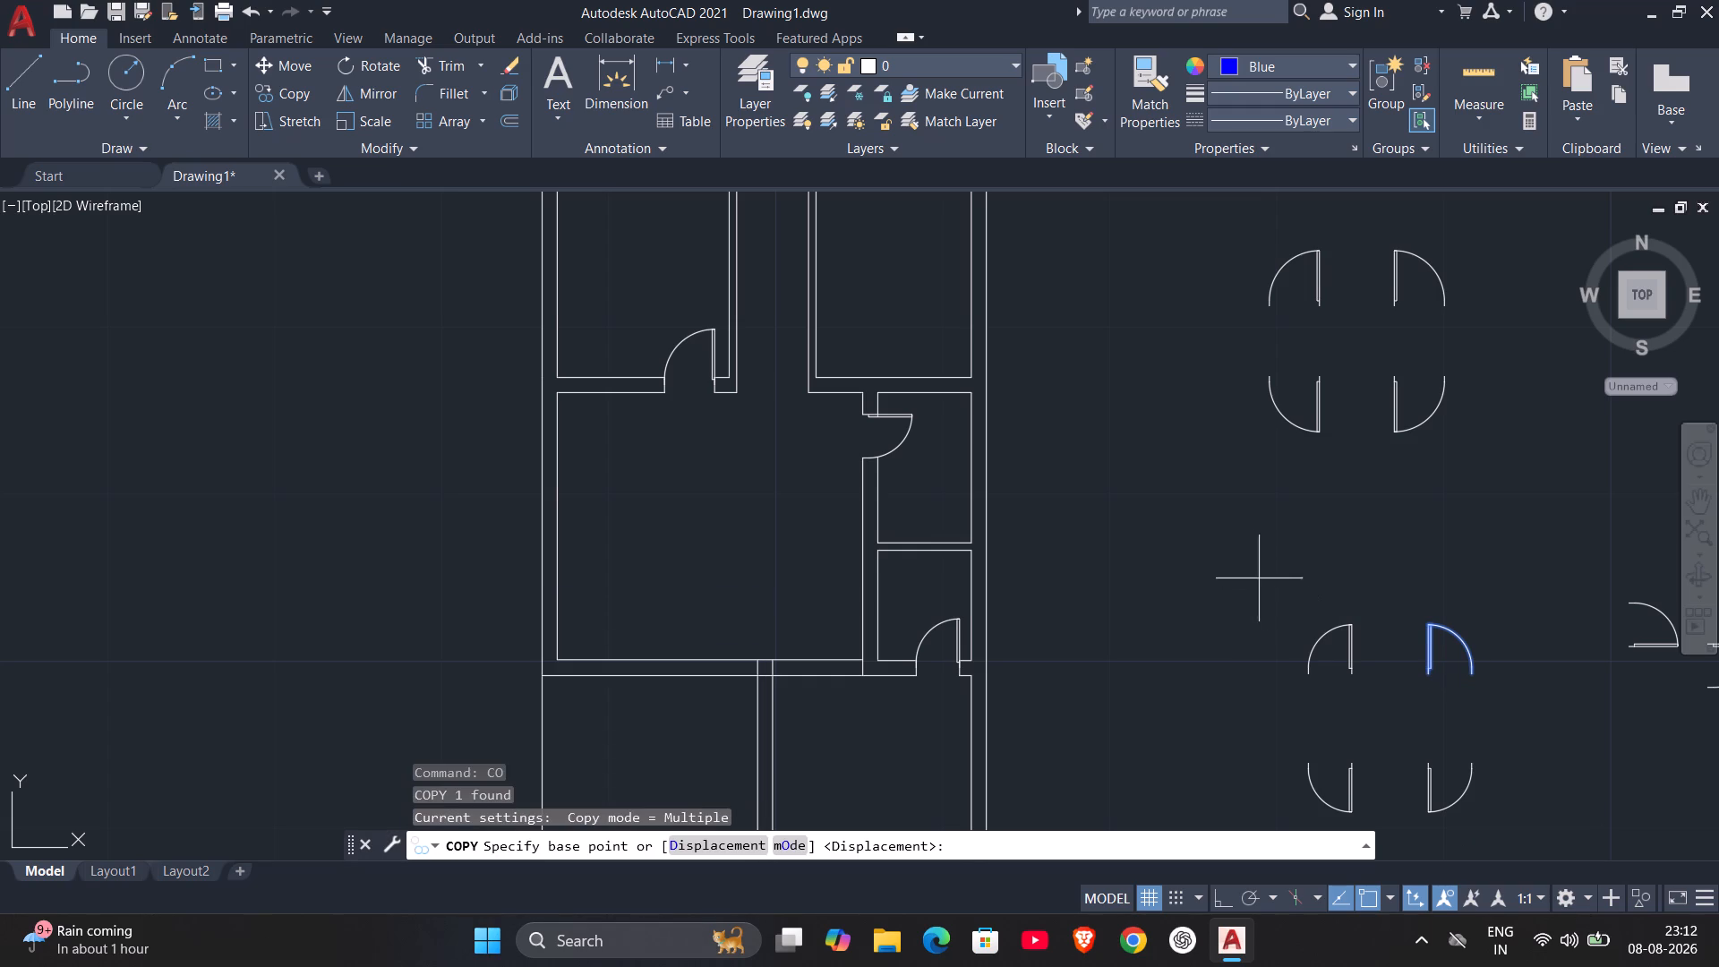
pyautogui.scroll(3, 1429, 680)
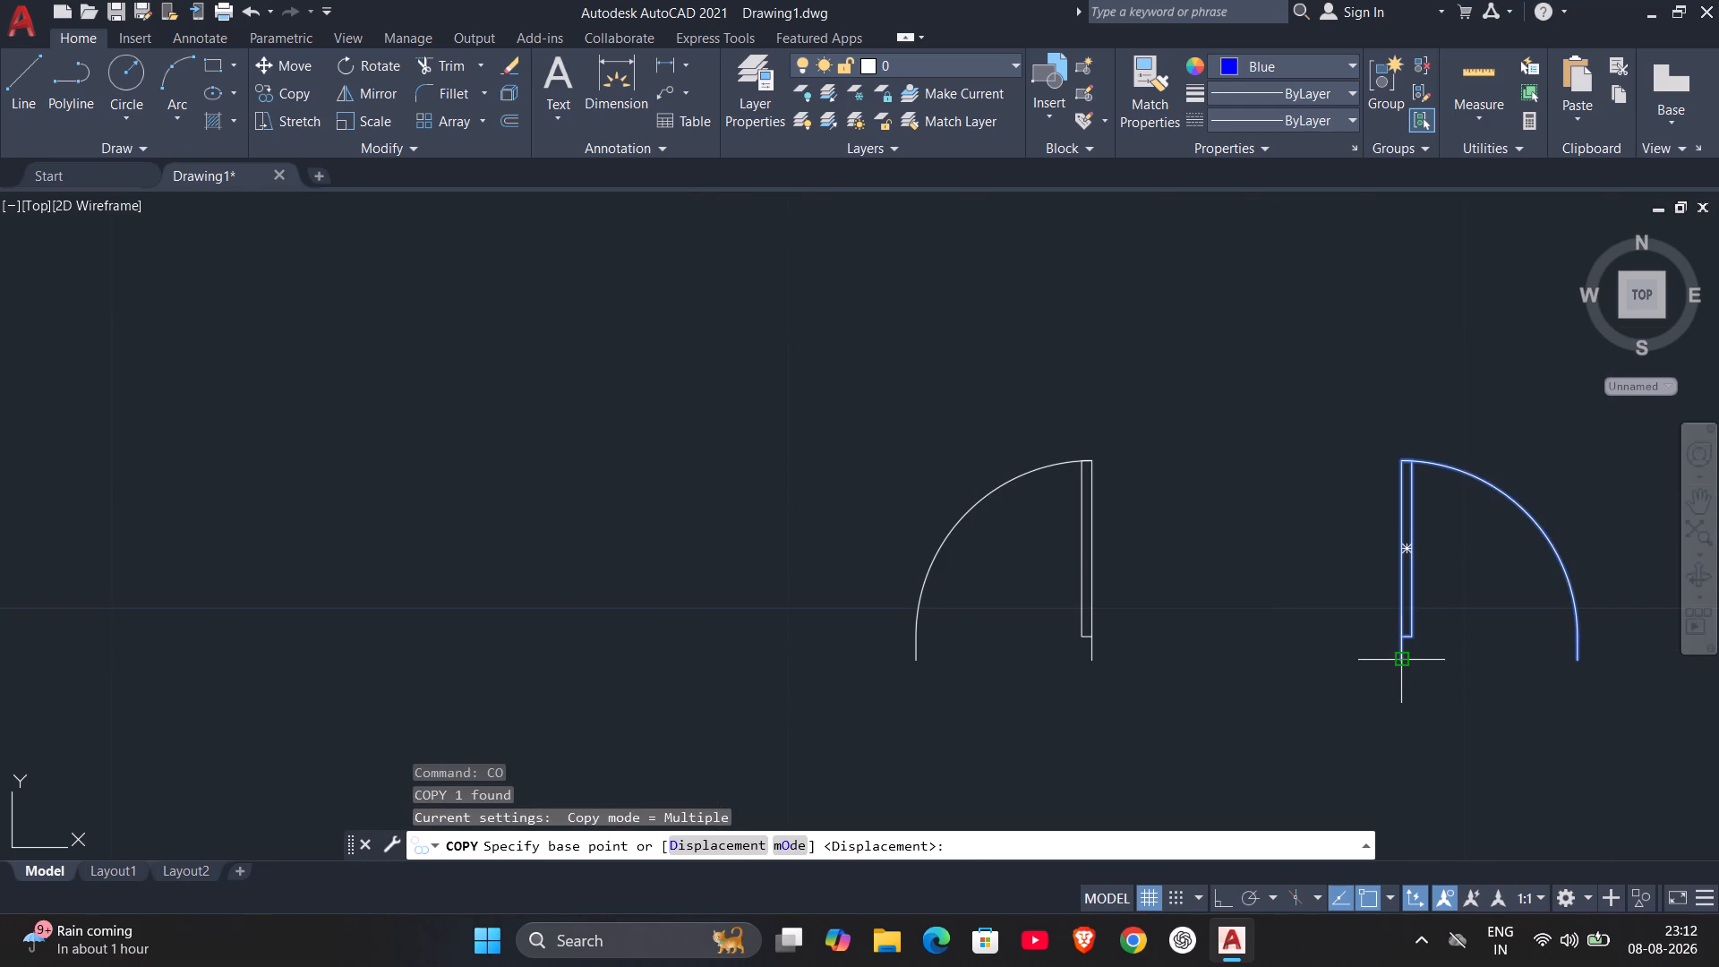
pyautogui.moveTo(1396, 661); pyautogui.dragTo(1378, 646)
pyautogui.scroll(-2, 942, 355)
pyautogui.moveTo(942, 355); pyautogui.dragTo(1409, 510, button='middle')
pyautogui.moveTo(980, 433); pyautogui.dragTo(1018, 459, button='middle')
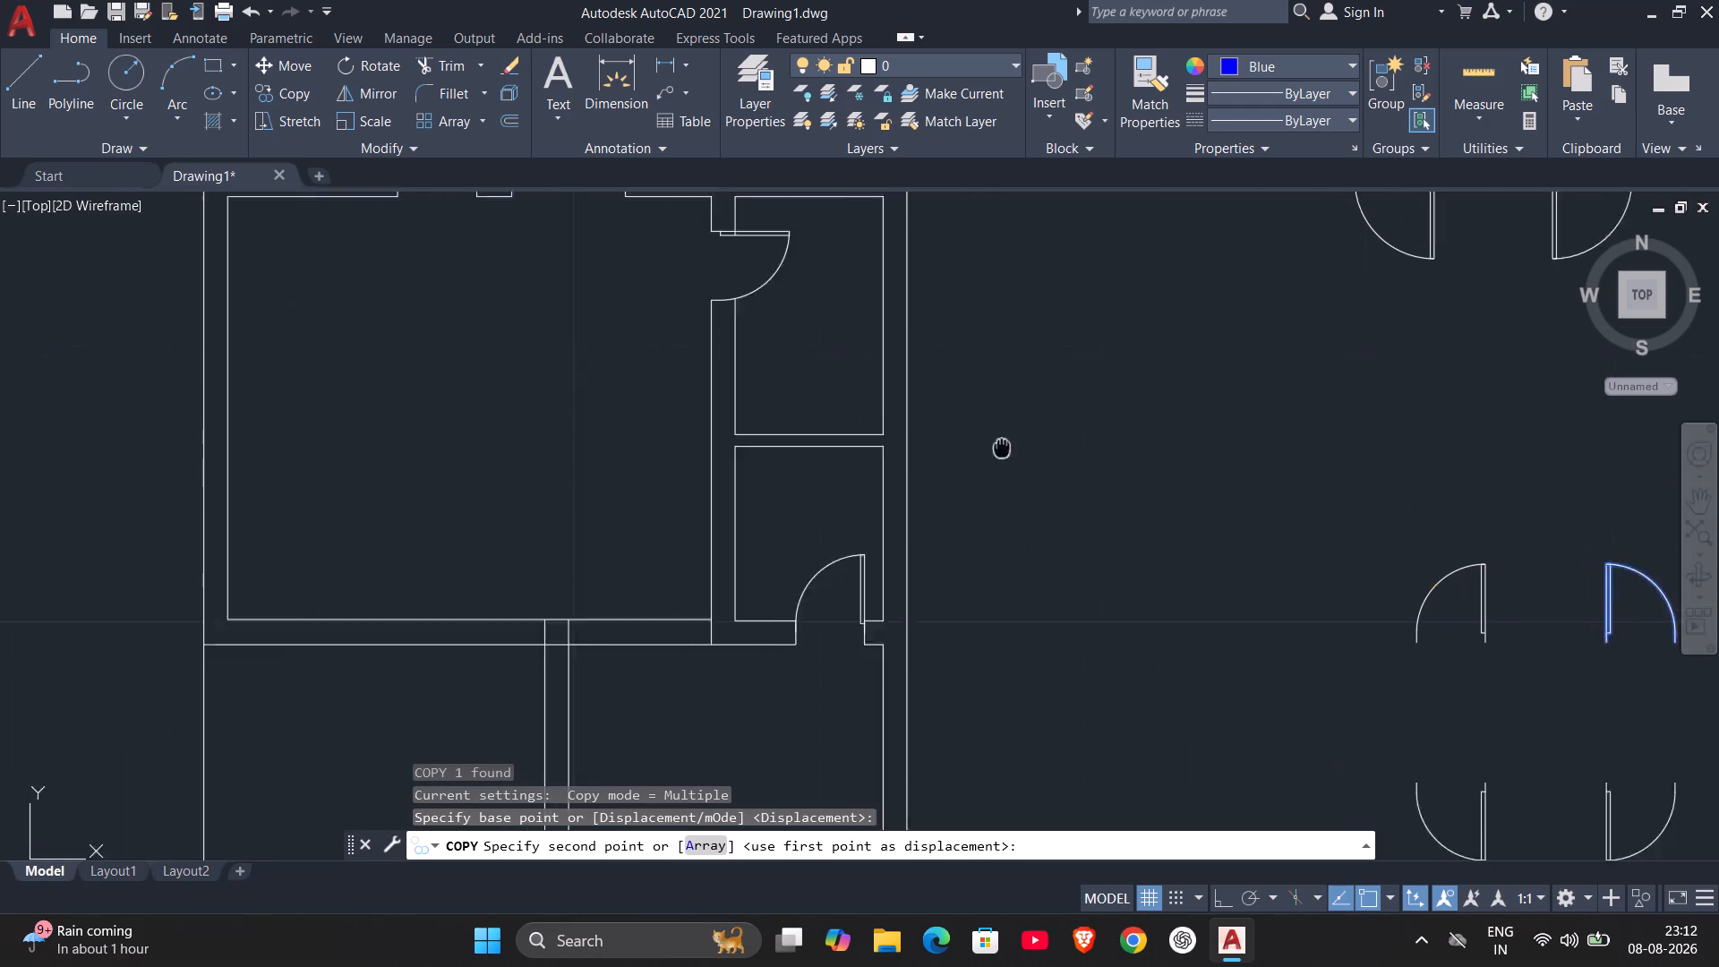
pyautogui.moveTo(1018, 459); pyautogui.dragTo(1321, 706, button='middle')
pyautogui.moveTo(1073, 470); pyautogui.dragTo(1298, 693, button='middle')
pyautogui.moveTo(1244, 374); pyautogui.dragTo(1253, 406, button='middle')
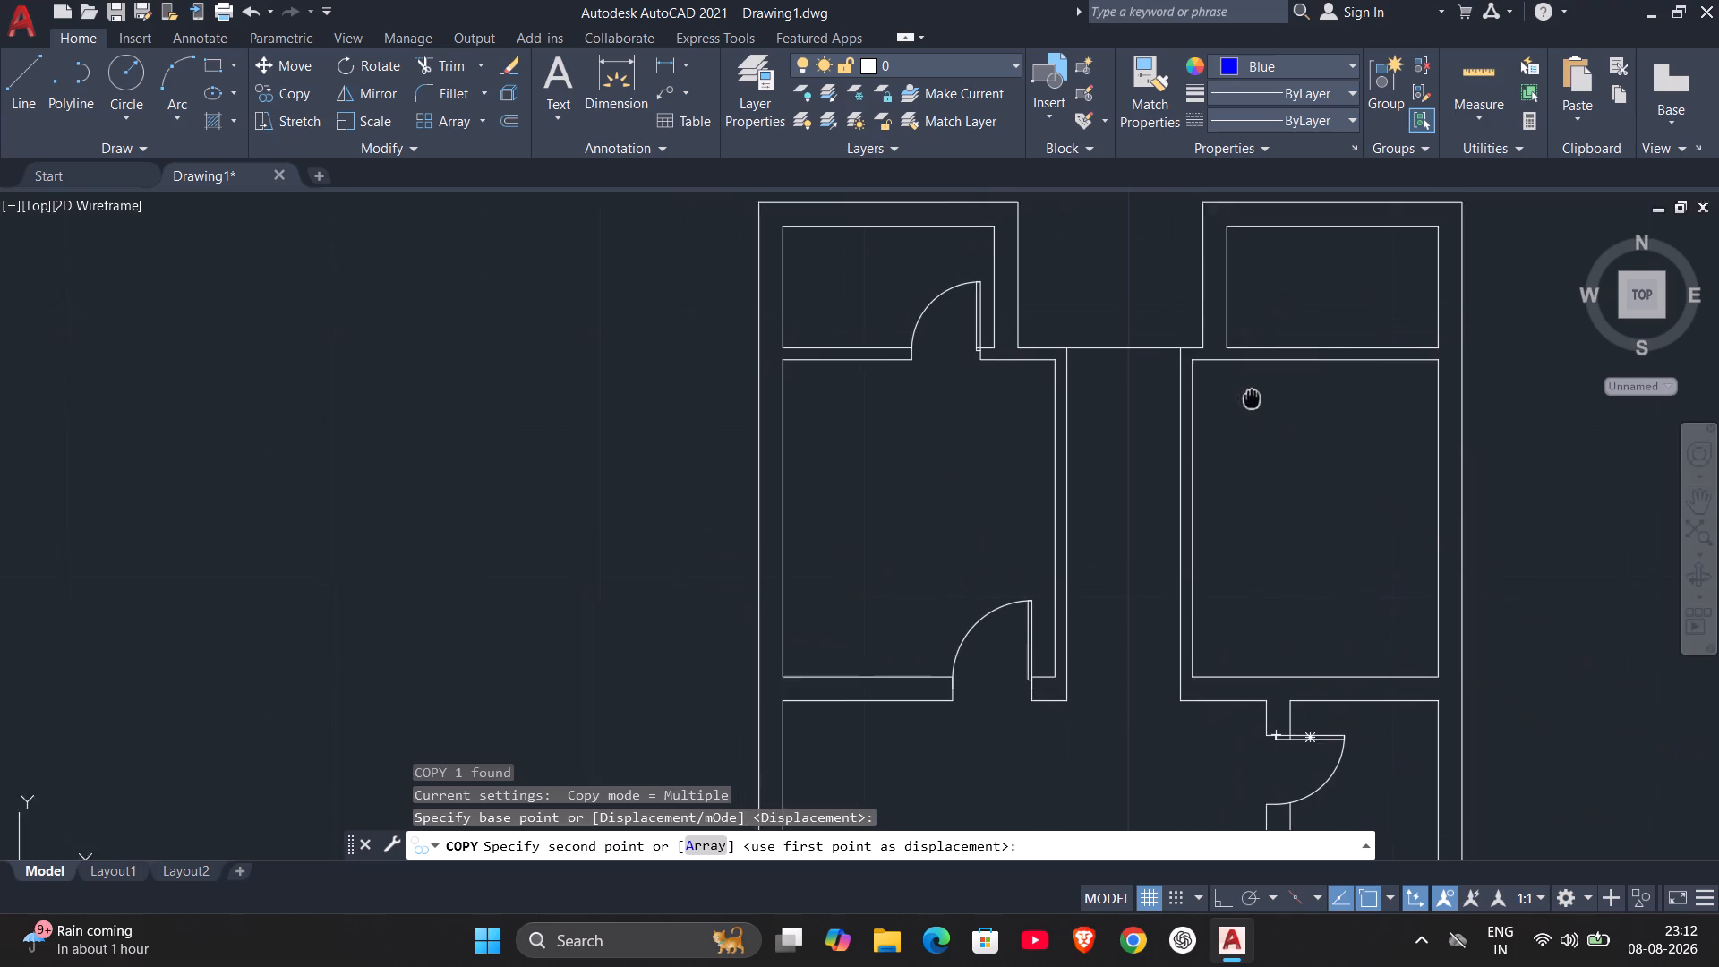
pyautogui.moveTo(1253, 406); pyautogui.dragTo(1263, 635, button='middle')
pyautogui.scroll(3, 1261, 586)
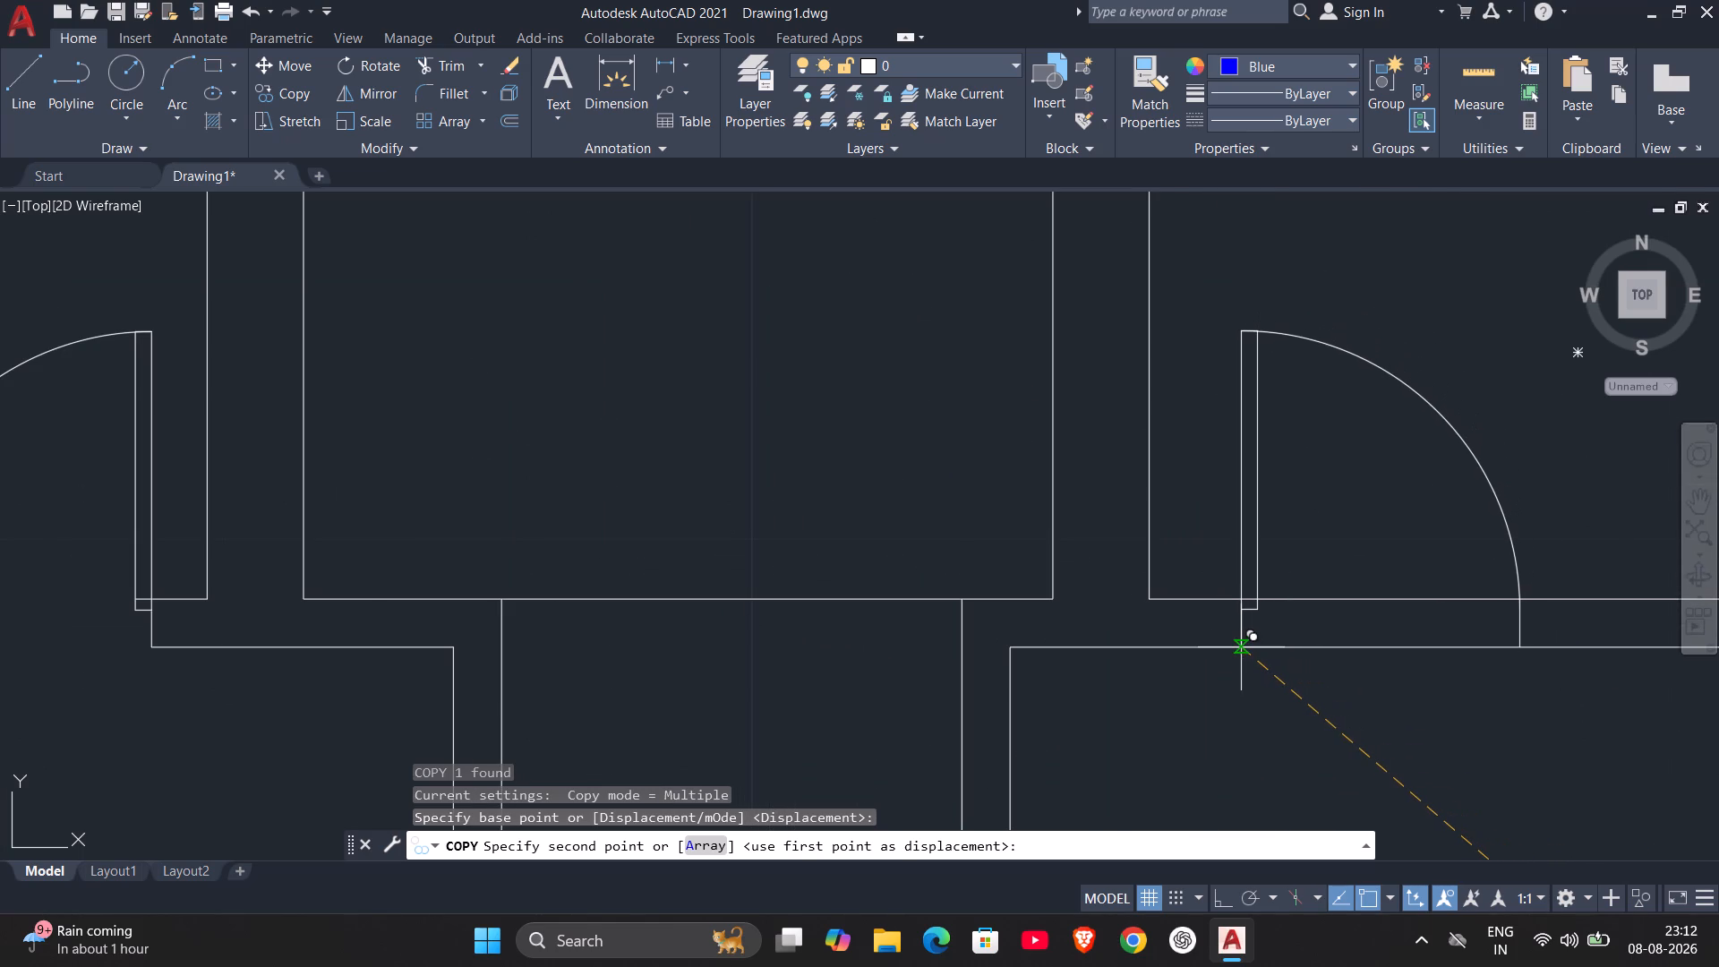
pyautogui.click(1241, 647)
pyautogui.scroll(-3, 1261, 620)
pyautogui.press('Escape')
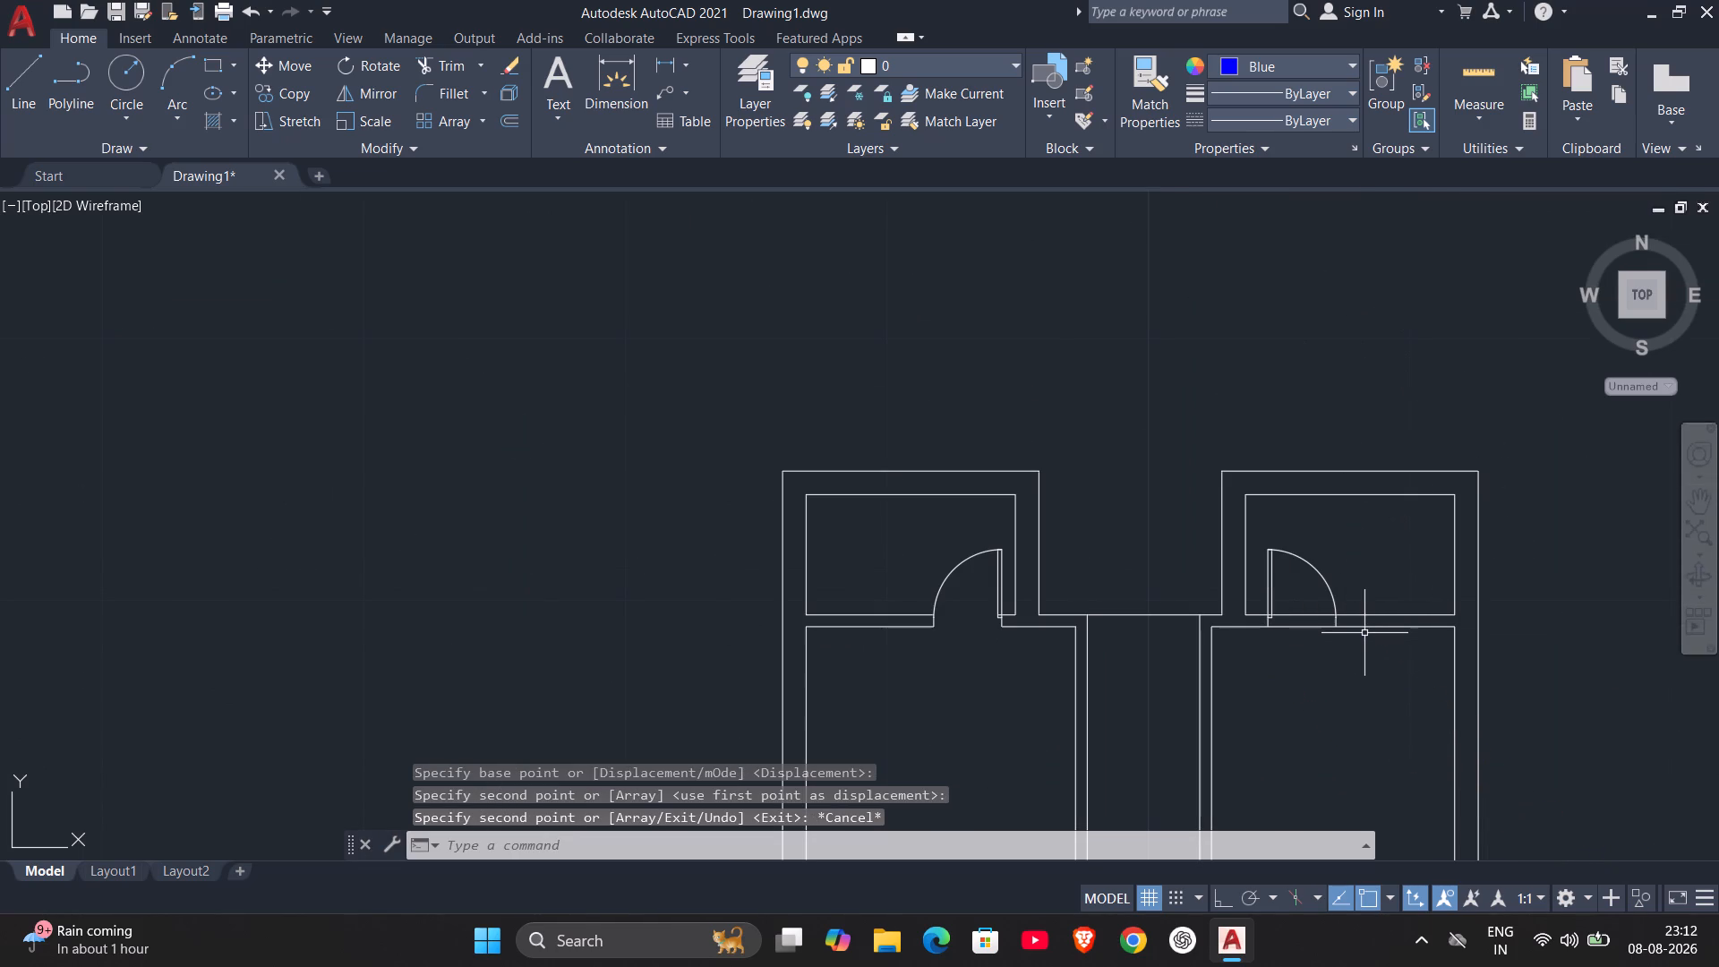
# Trim both wall lines across the new door in the northeast small room's south wall to open the doorway.
pyautogui.write('TR')
pyautogui.press('Return')
pyautogui.scroll(1, 1297, 601)
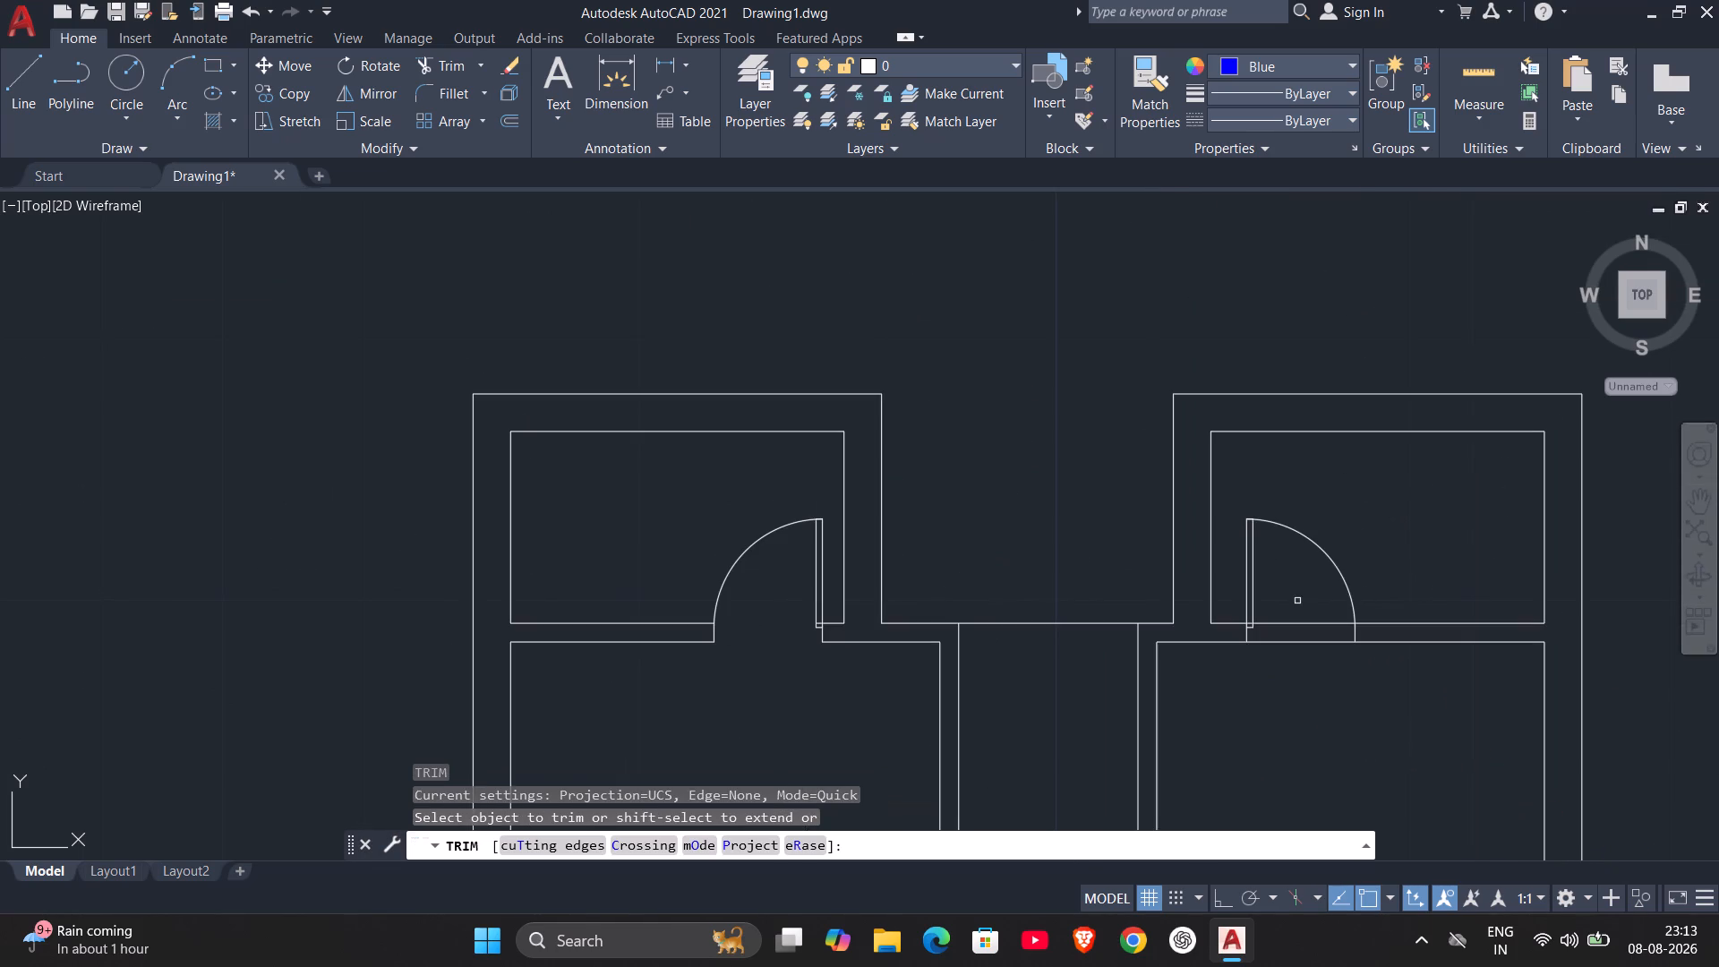
pyautogui.moveTo(1297, 601); pyautogui.dragTo(1300, 689)
pyautogui.press('Escape')
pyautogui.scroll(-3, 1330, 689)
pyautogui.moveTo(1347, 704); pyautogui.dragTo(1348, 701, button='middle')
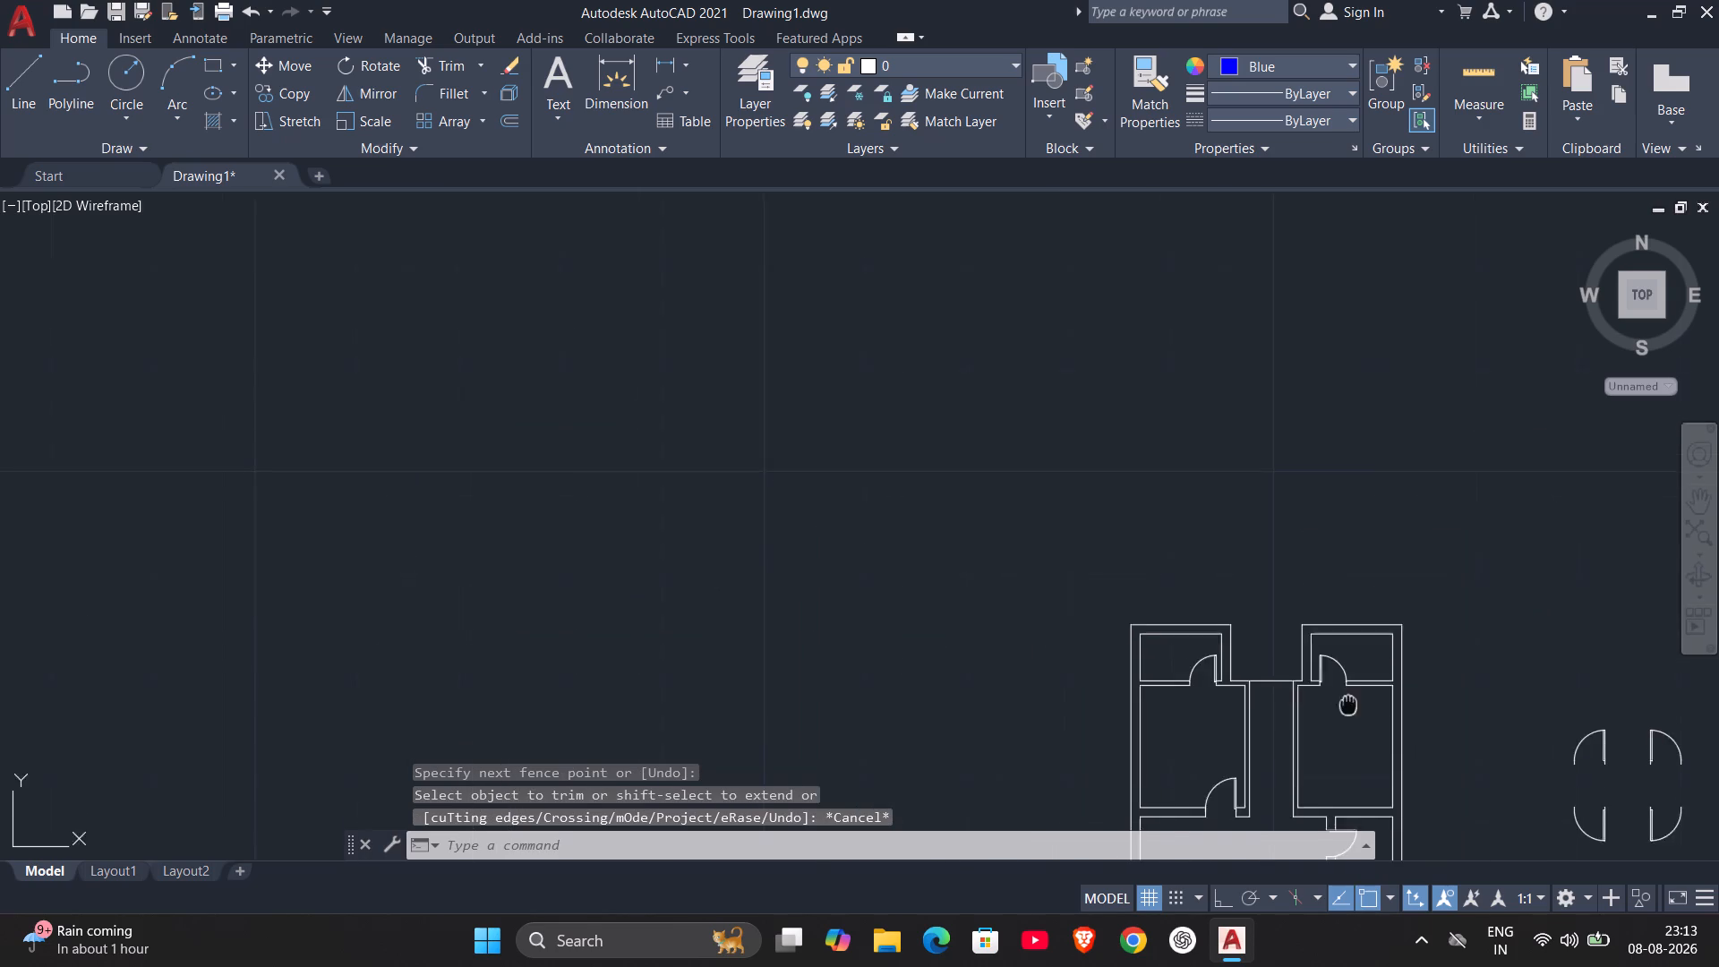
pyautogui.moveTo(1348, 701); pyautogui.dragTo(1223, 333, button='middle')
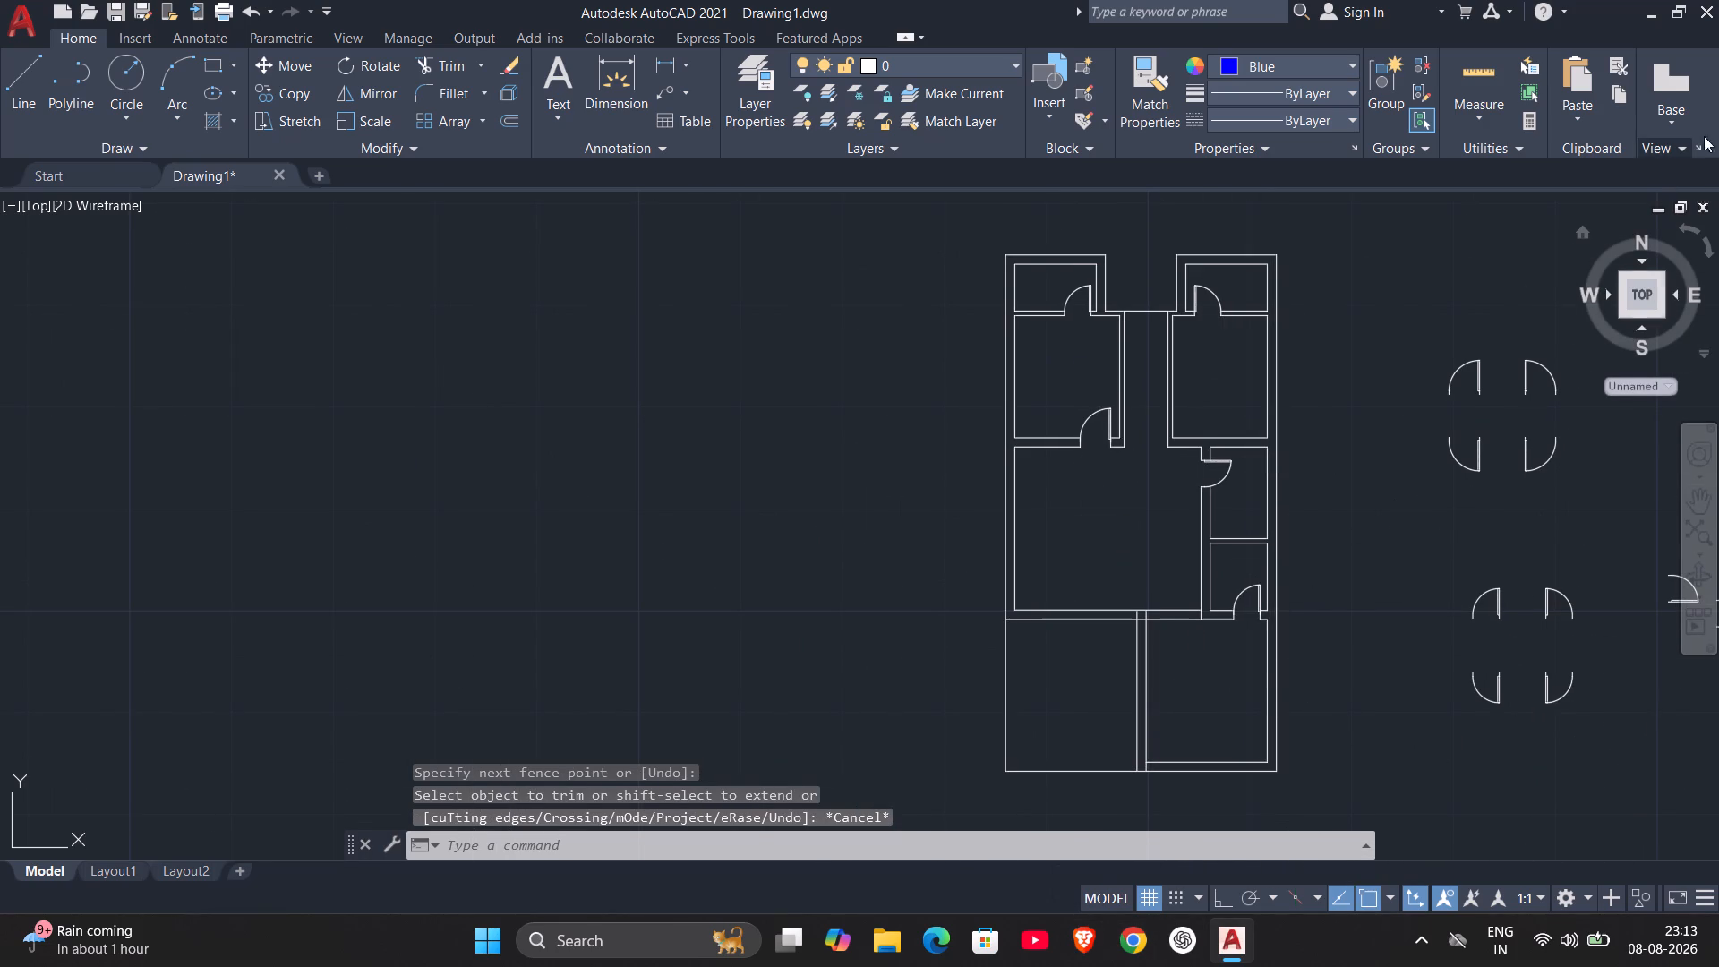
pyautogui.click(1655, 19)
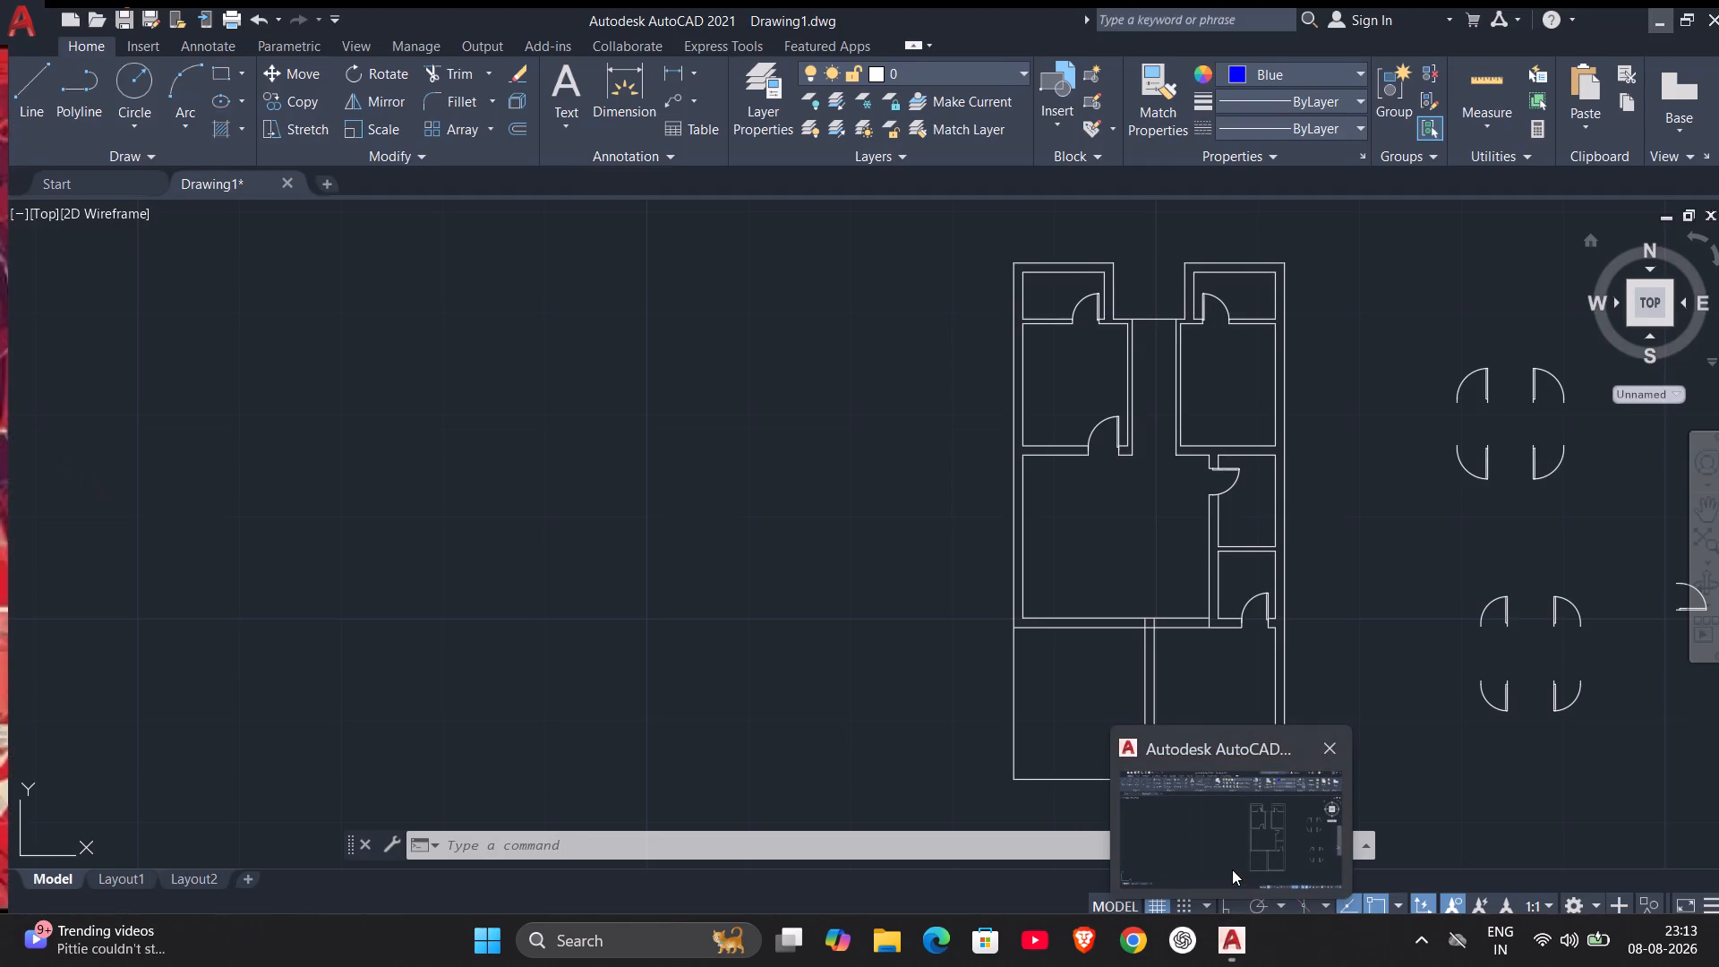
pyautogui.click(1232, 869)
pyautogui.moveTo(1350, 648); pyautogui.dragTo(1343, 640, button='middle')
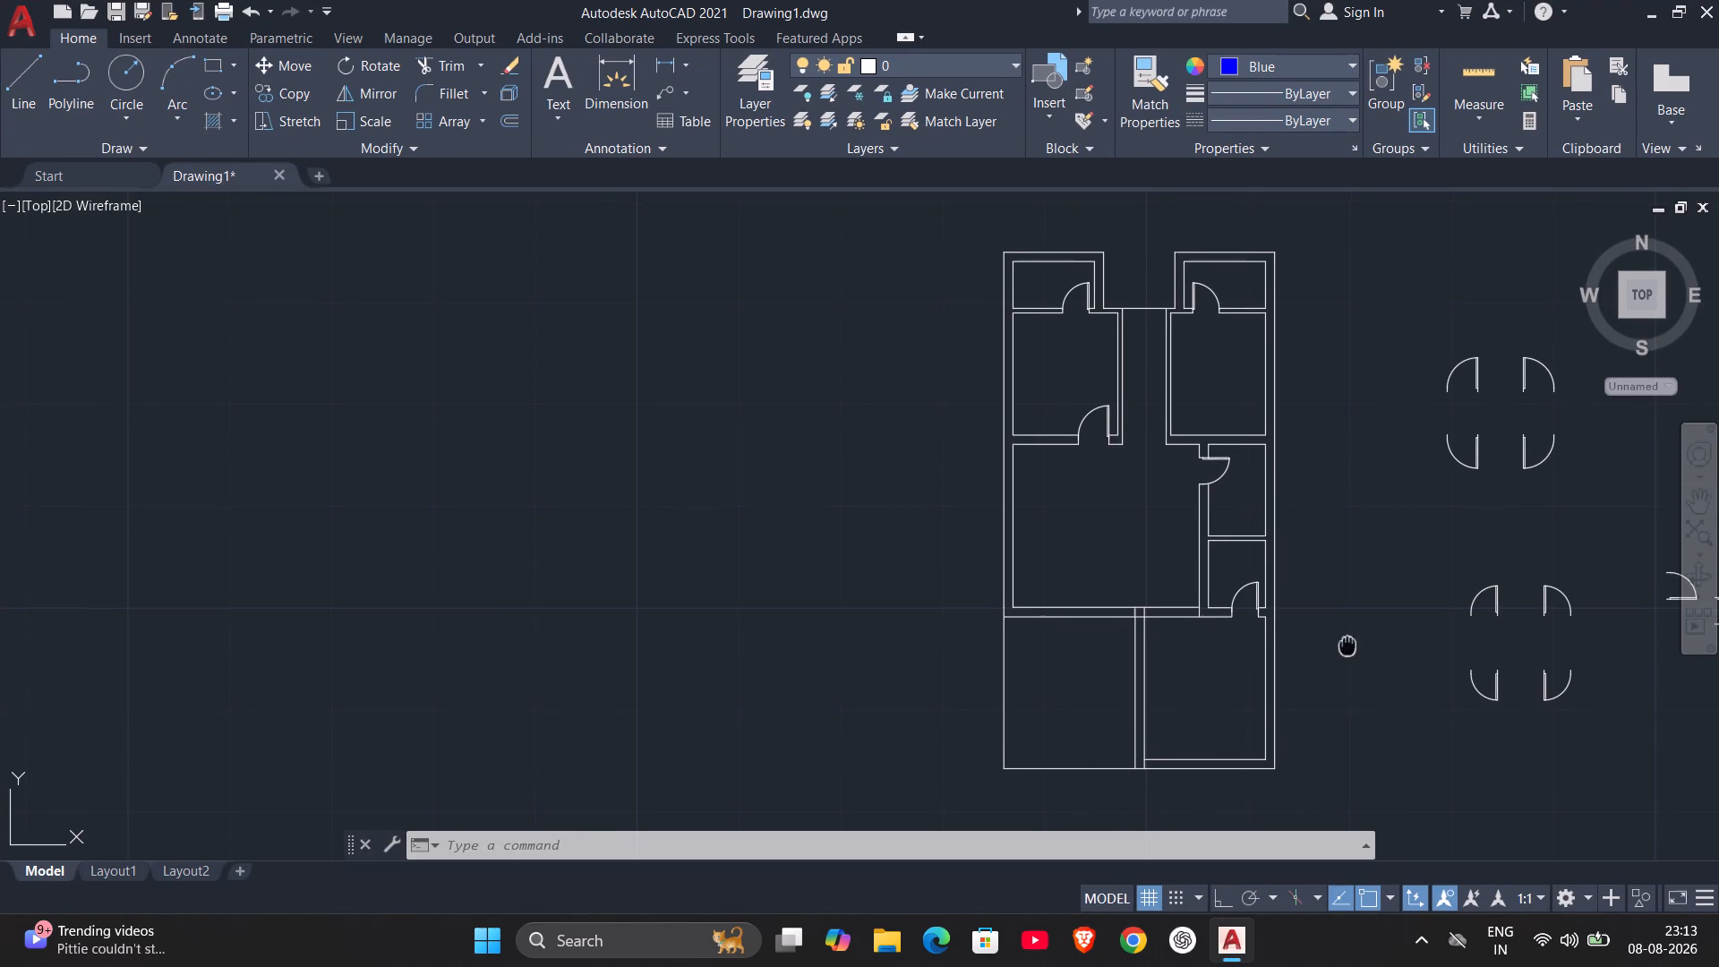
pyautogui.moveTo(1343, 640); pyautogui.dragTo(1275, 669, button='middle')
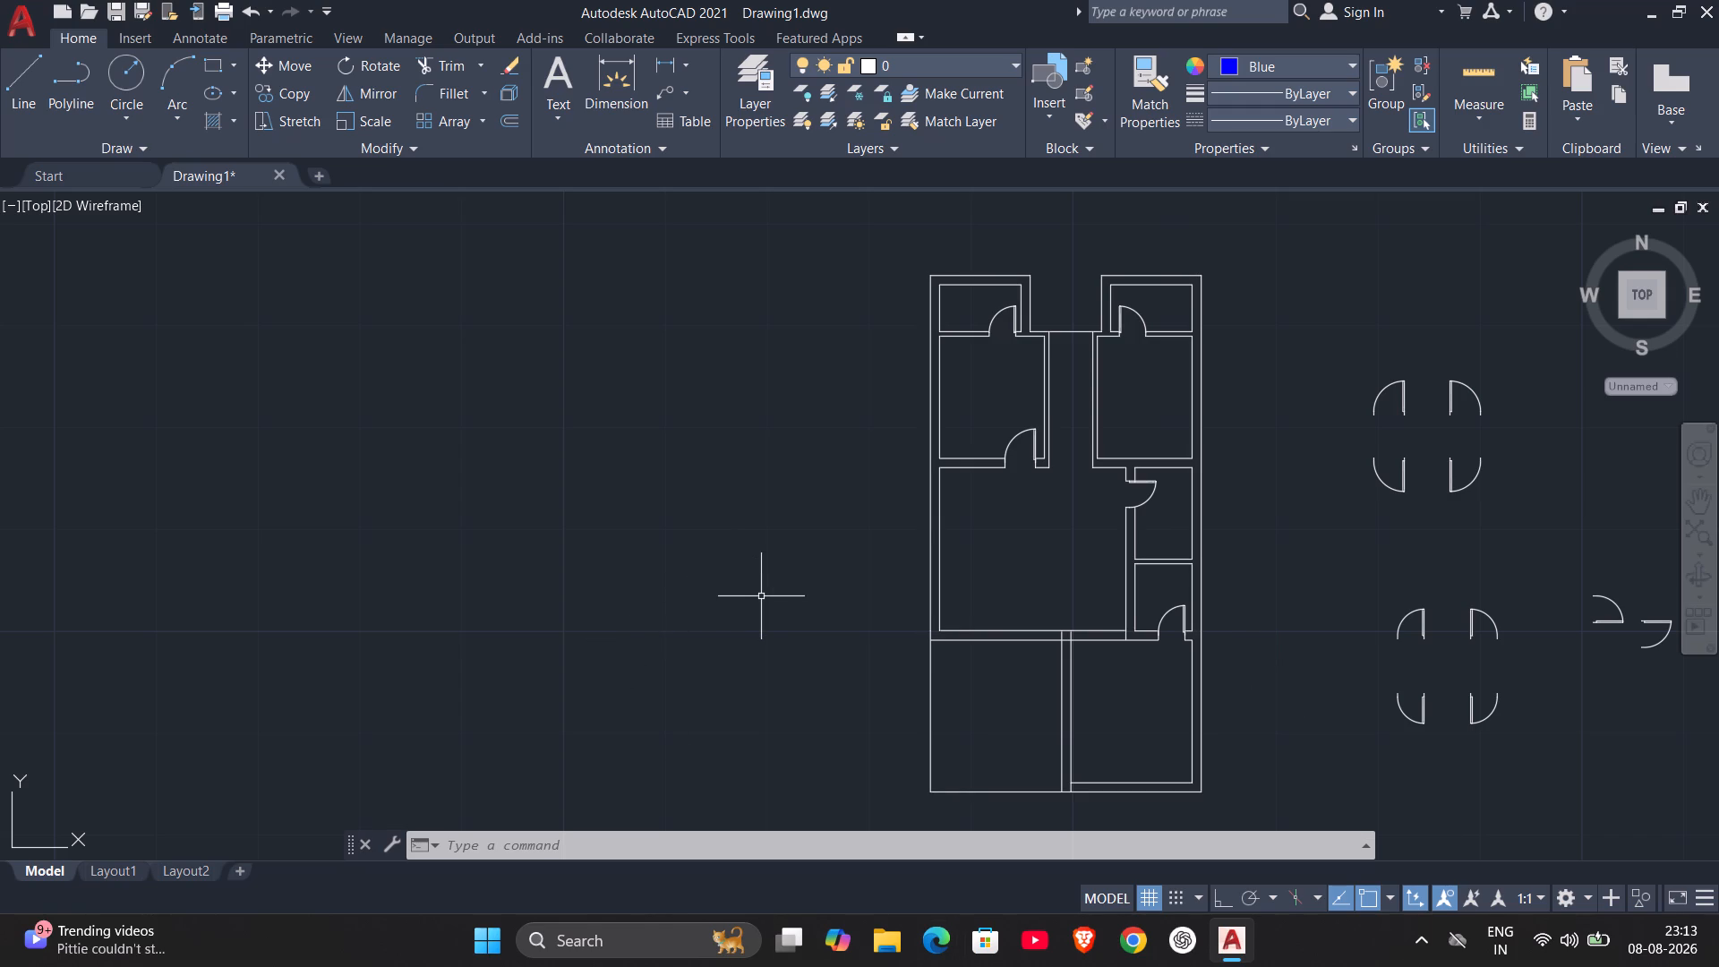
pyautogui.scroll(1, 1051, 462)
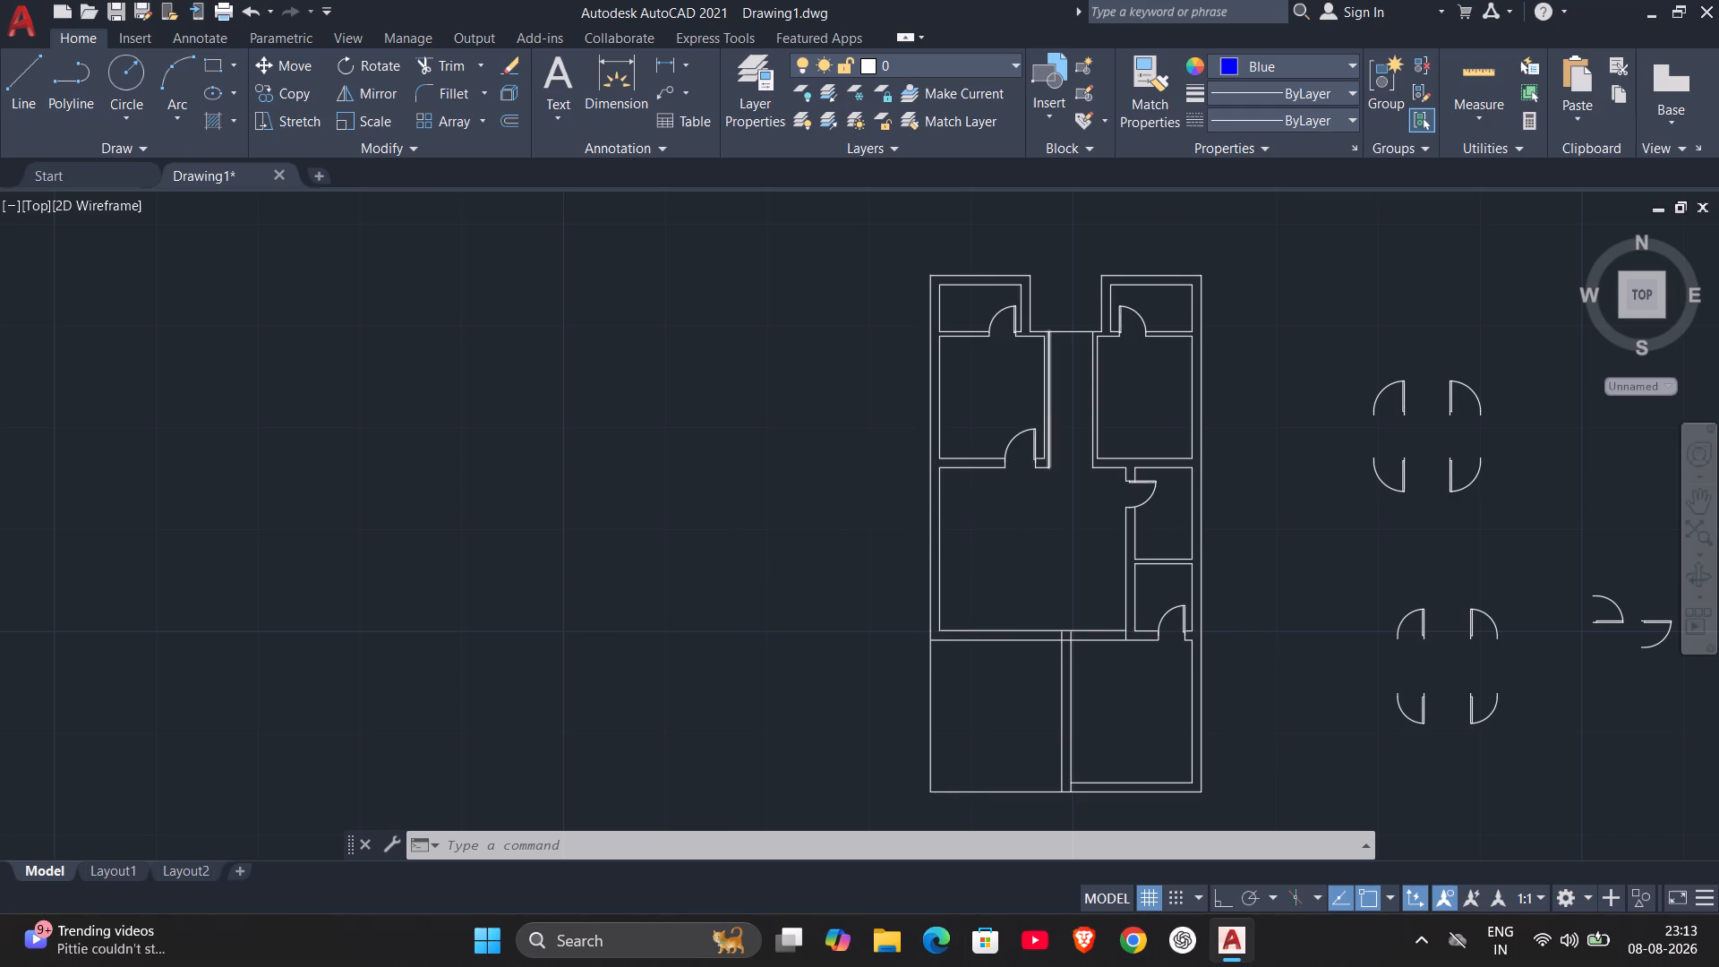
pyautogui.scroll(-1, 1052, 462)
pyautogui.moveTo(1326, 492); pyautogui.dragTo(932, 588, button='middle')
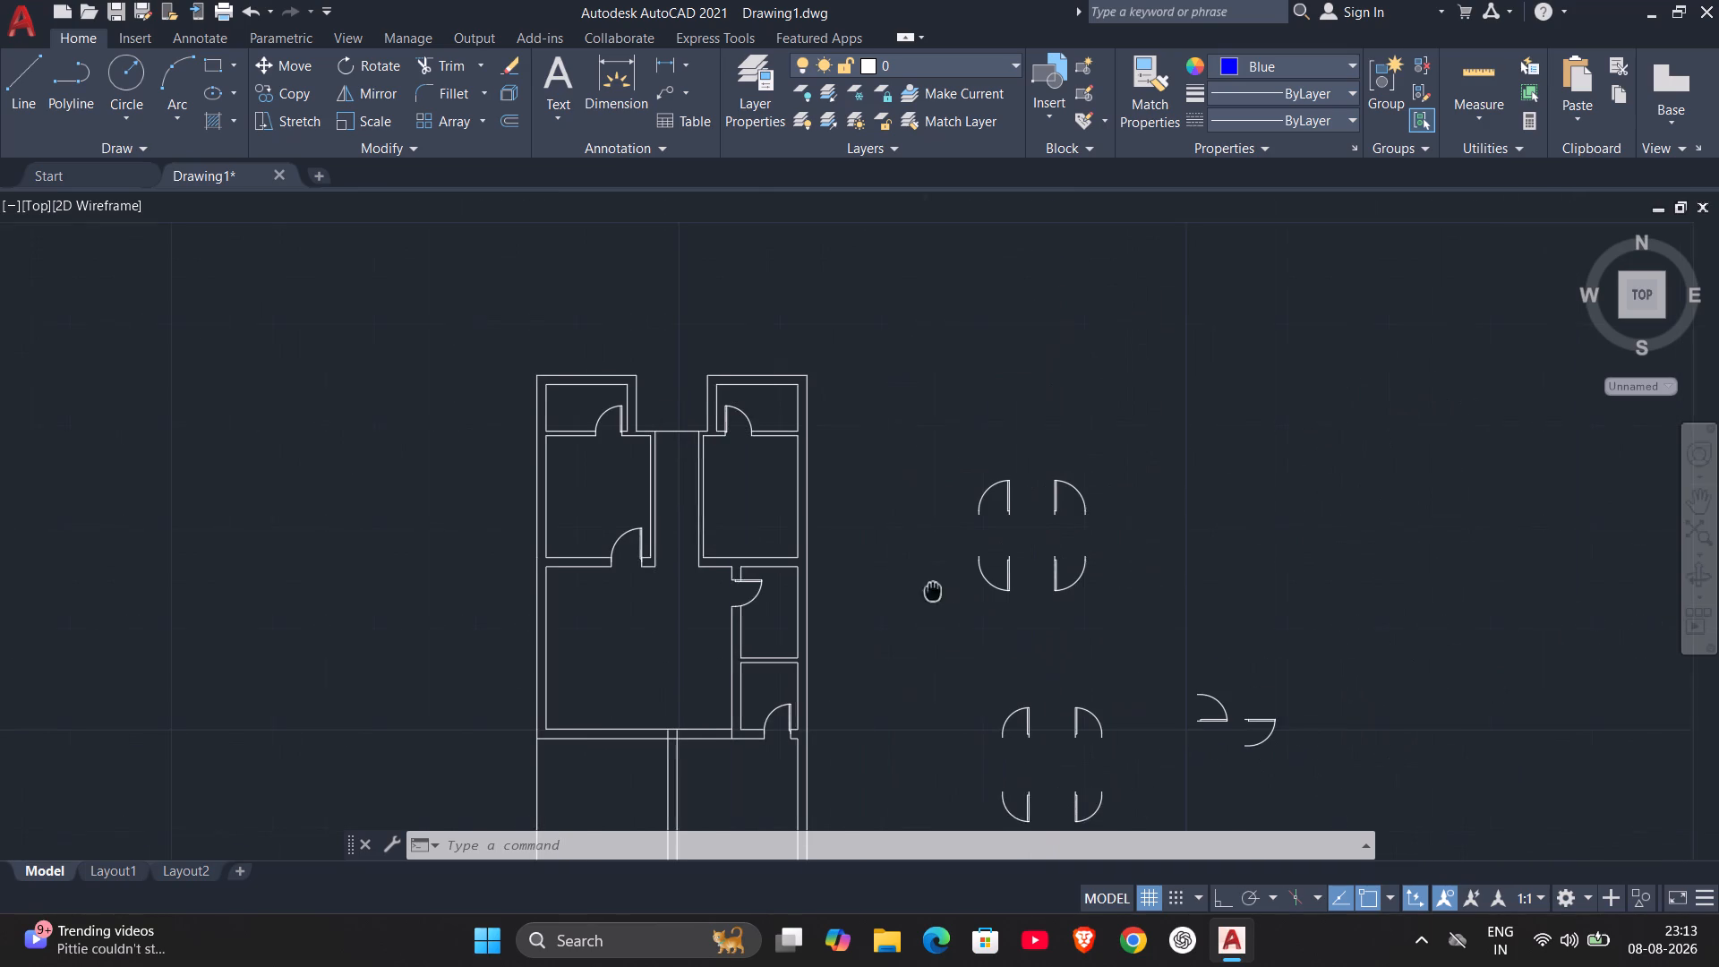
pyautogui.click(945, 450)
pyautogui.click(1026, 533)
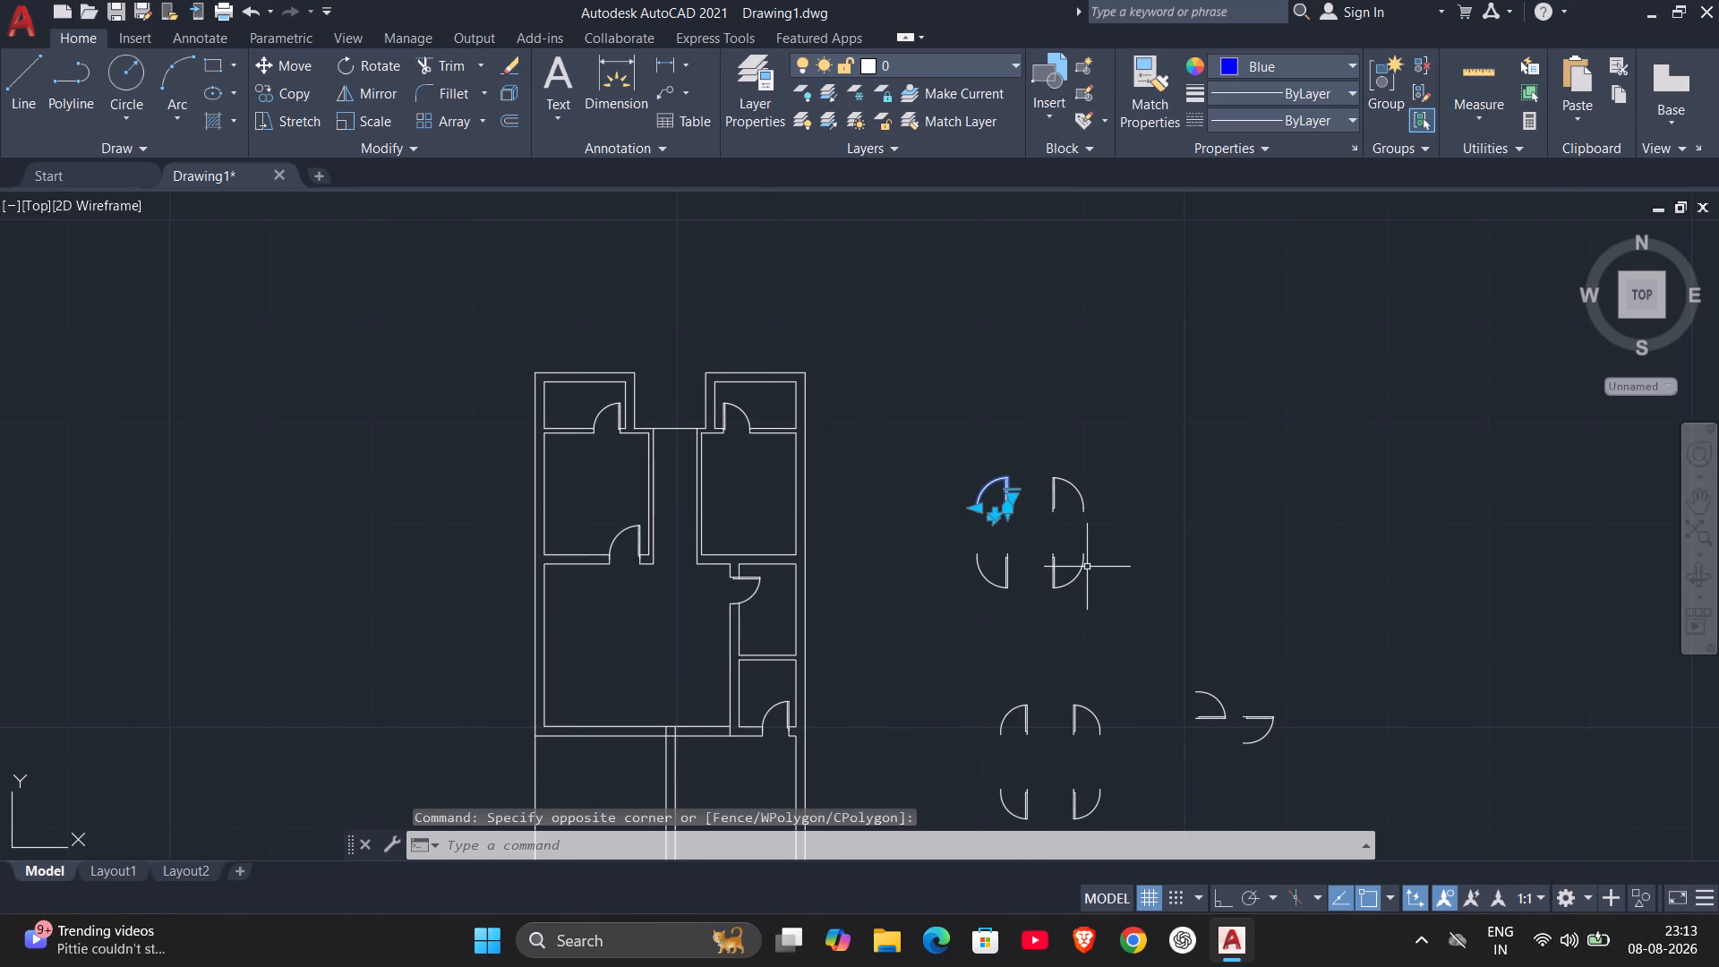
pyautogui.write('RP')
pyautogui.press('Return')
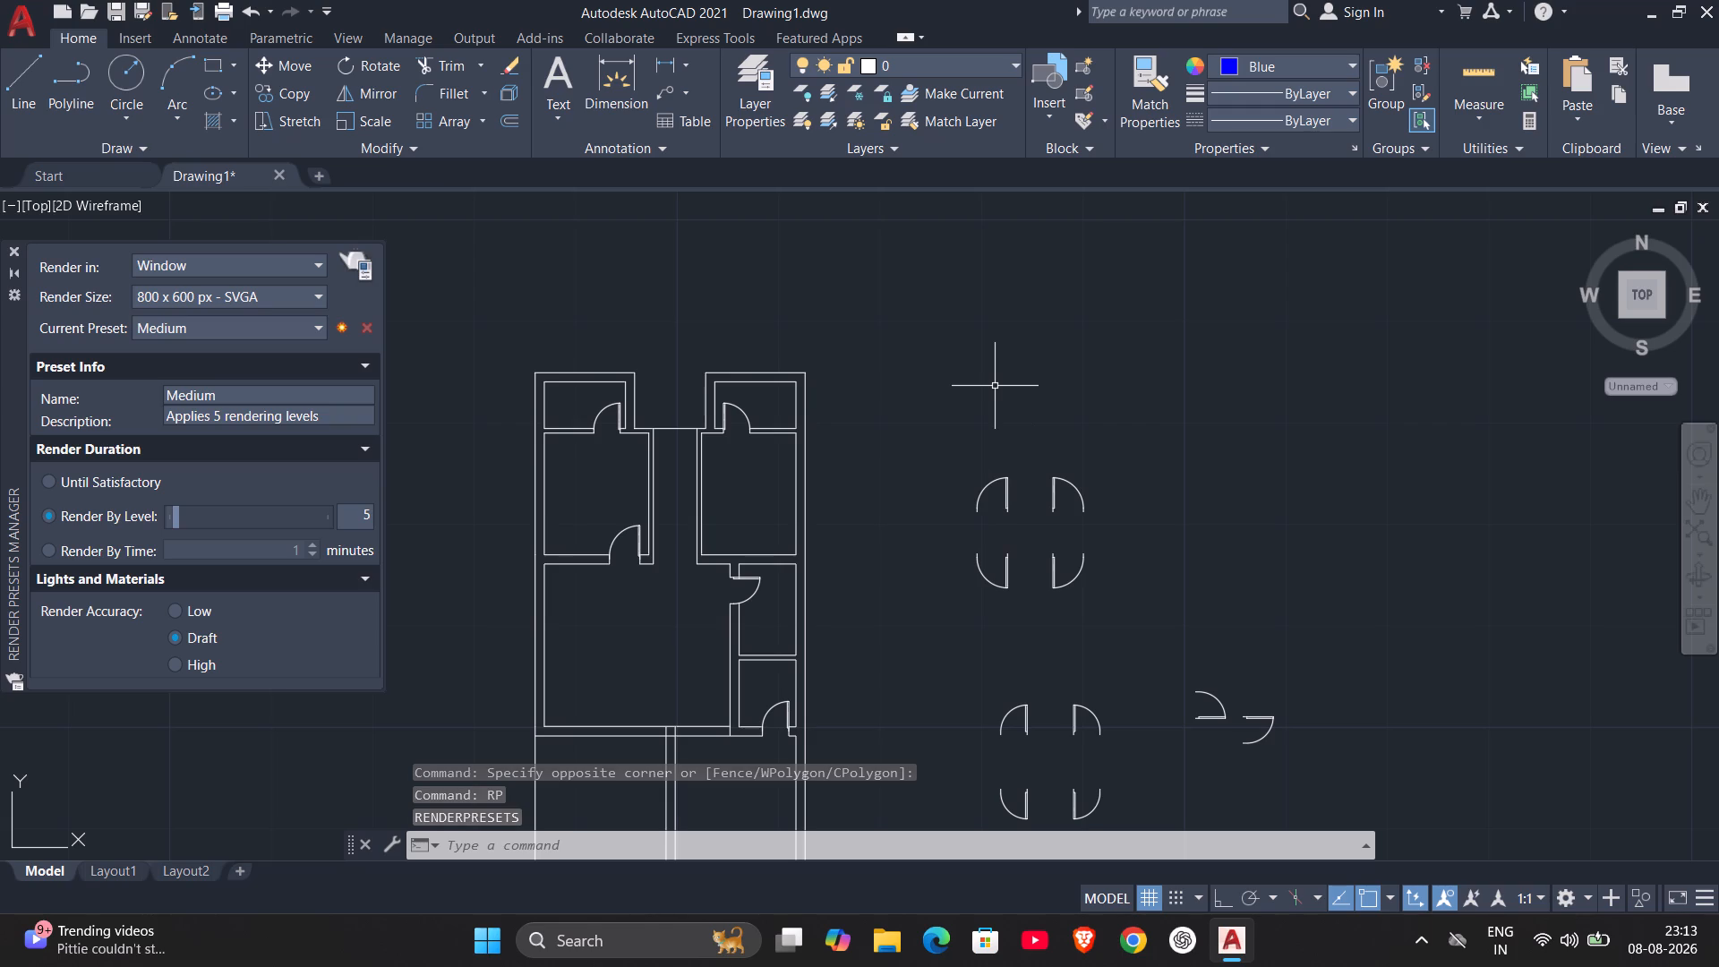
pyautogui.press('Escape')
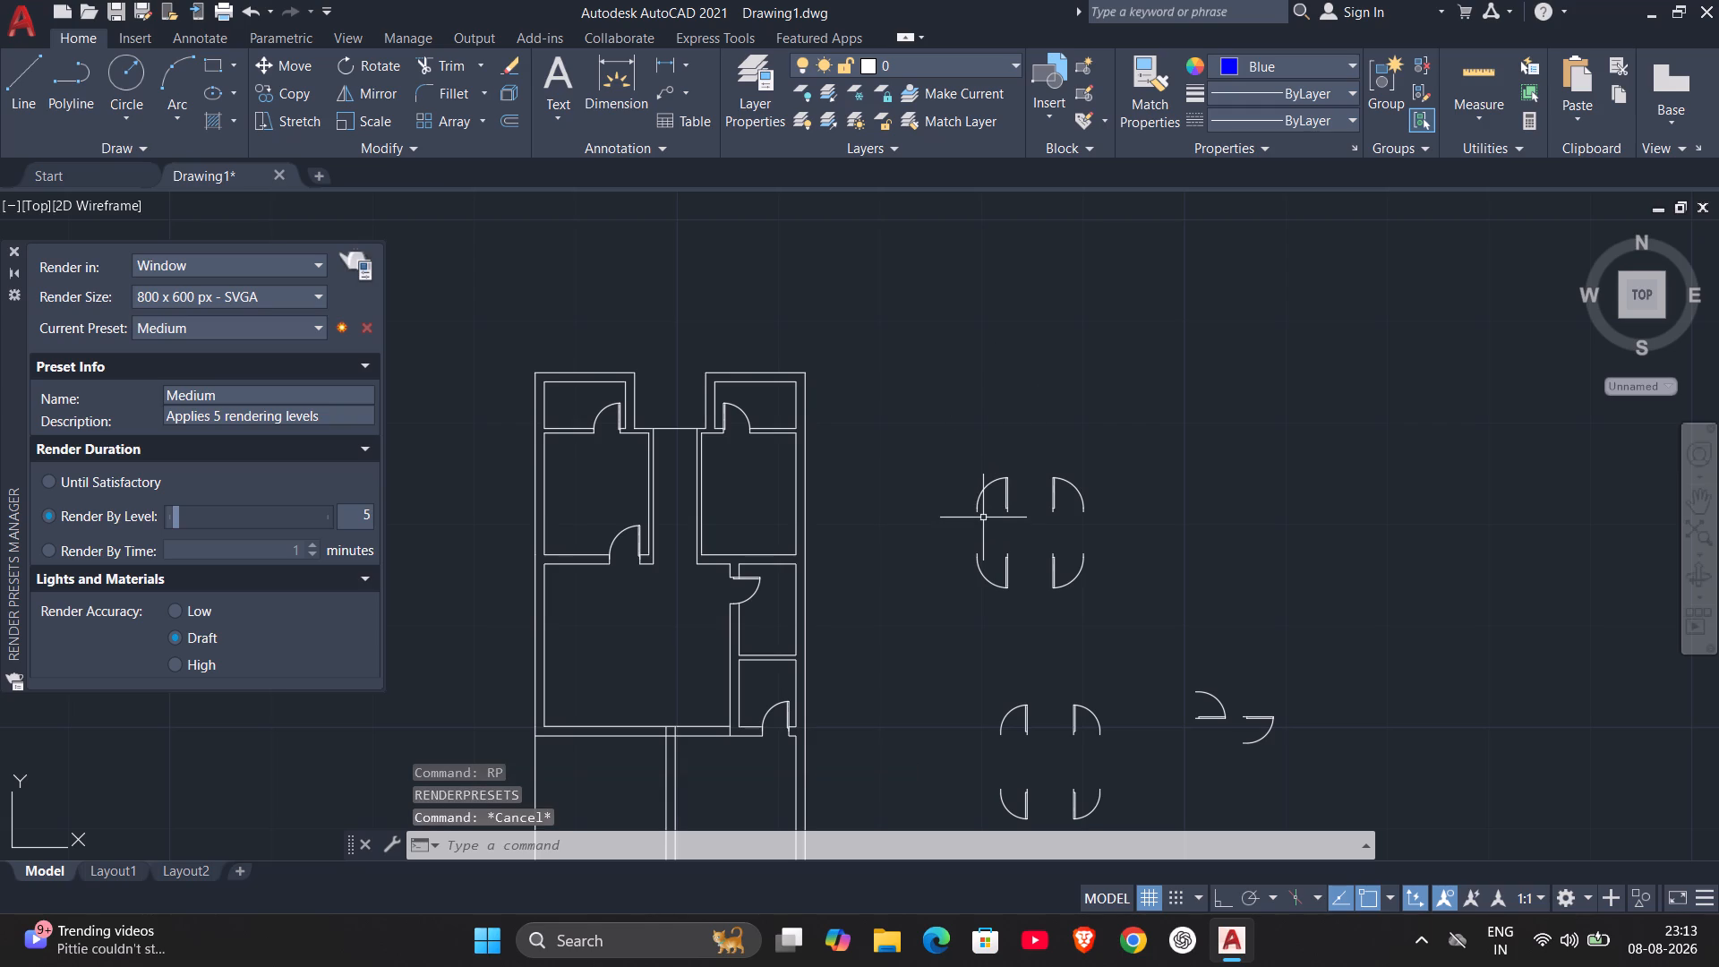
# Copy the northwest door of the northern door group into the large central room's south wall, just west of the partition below it.
pyautogui.click(960, 465)
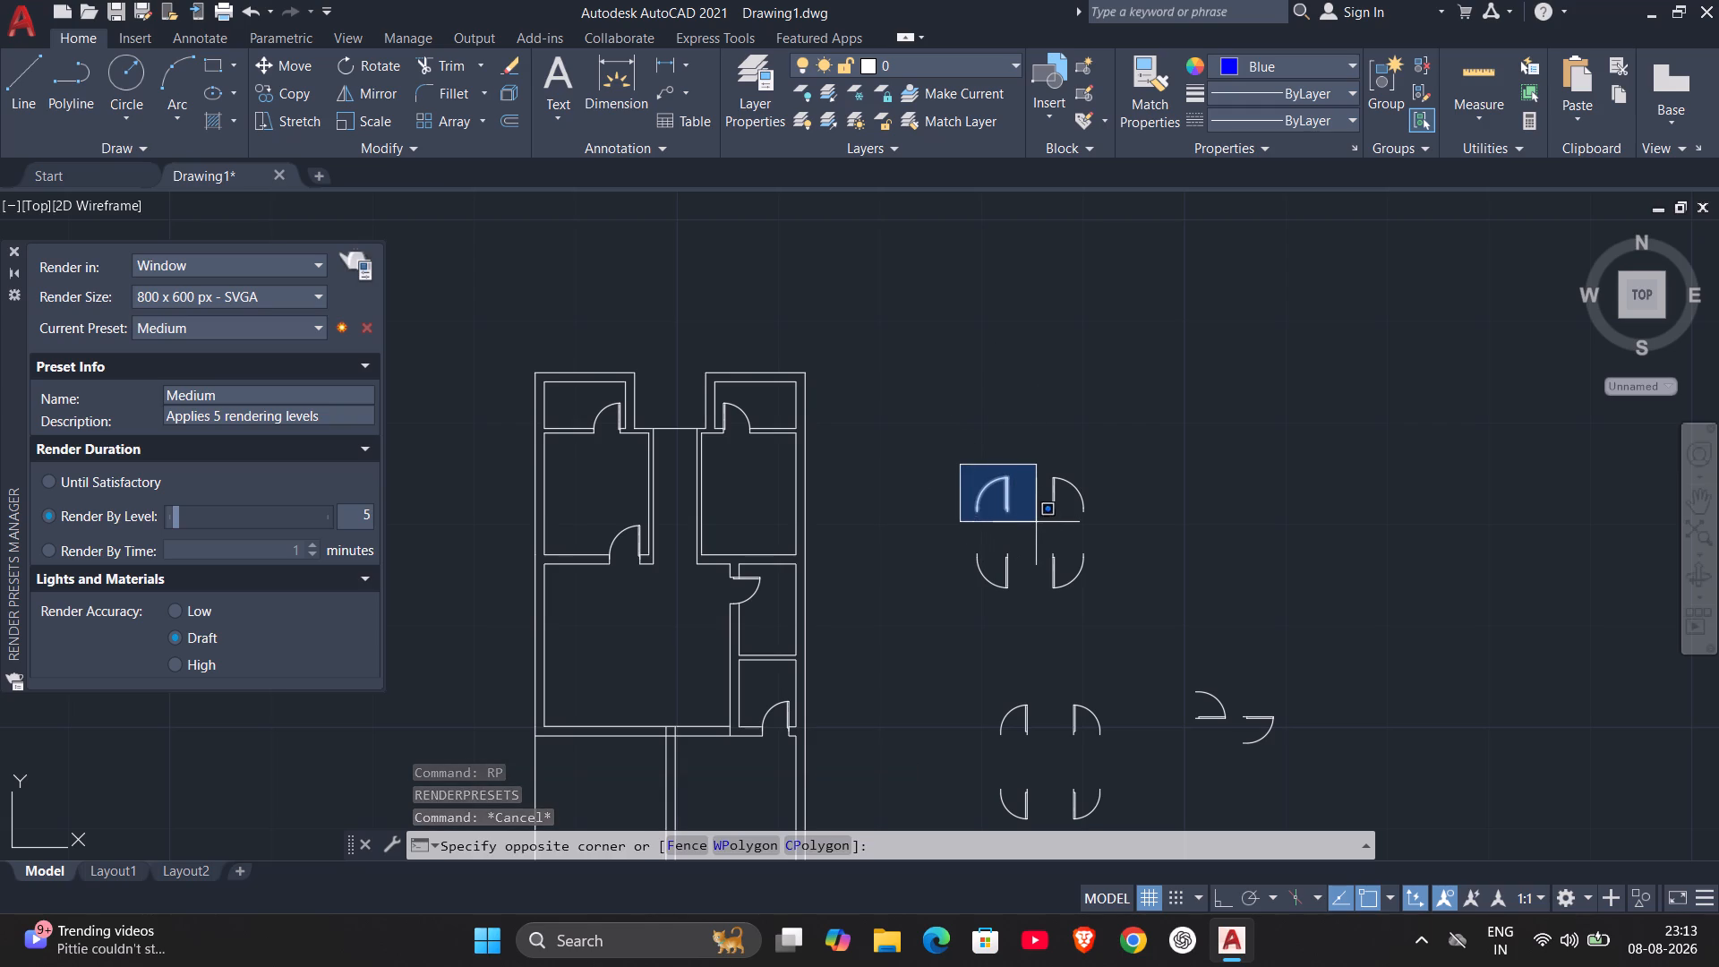
pyautogui.click(1037, 525)
pyautogui.write('CO')
pyautogui.press('Return')
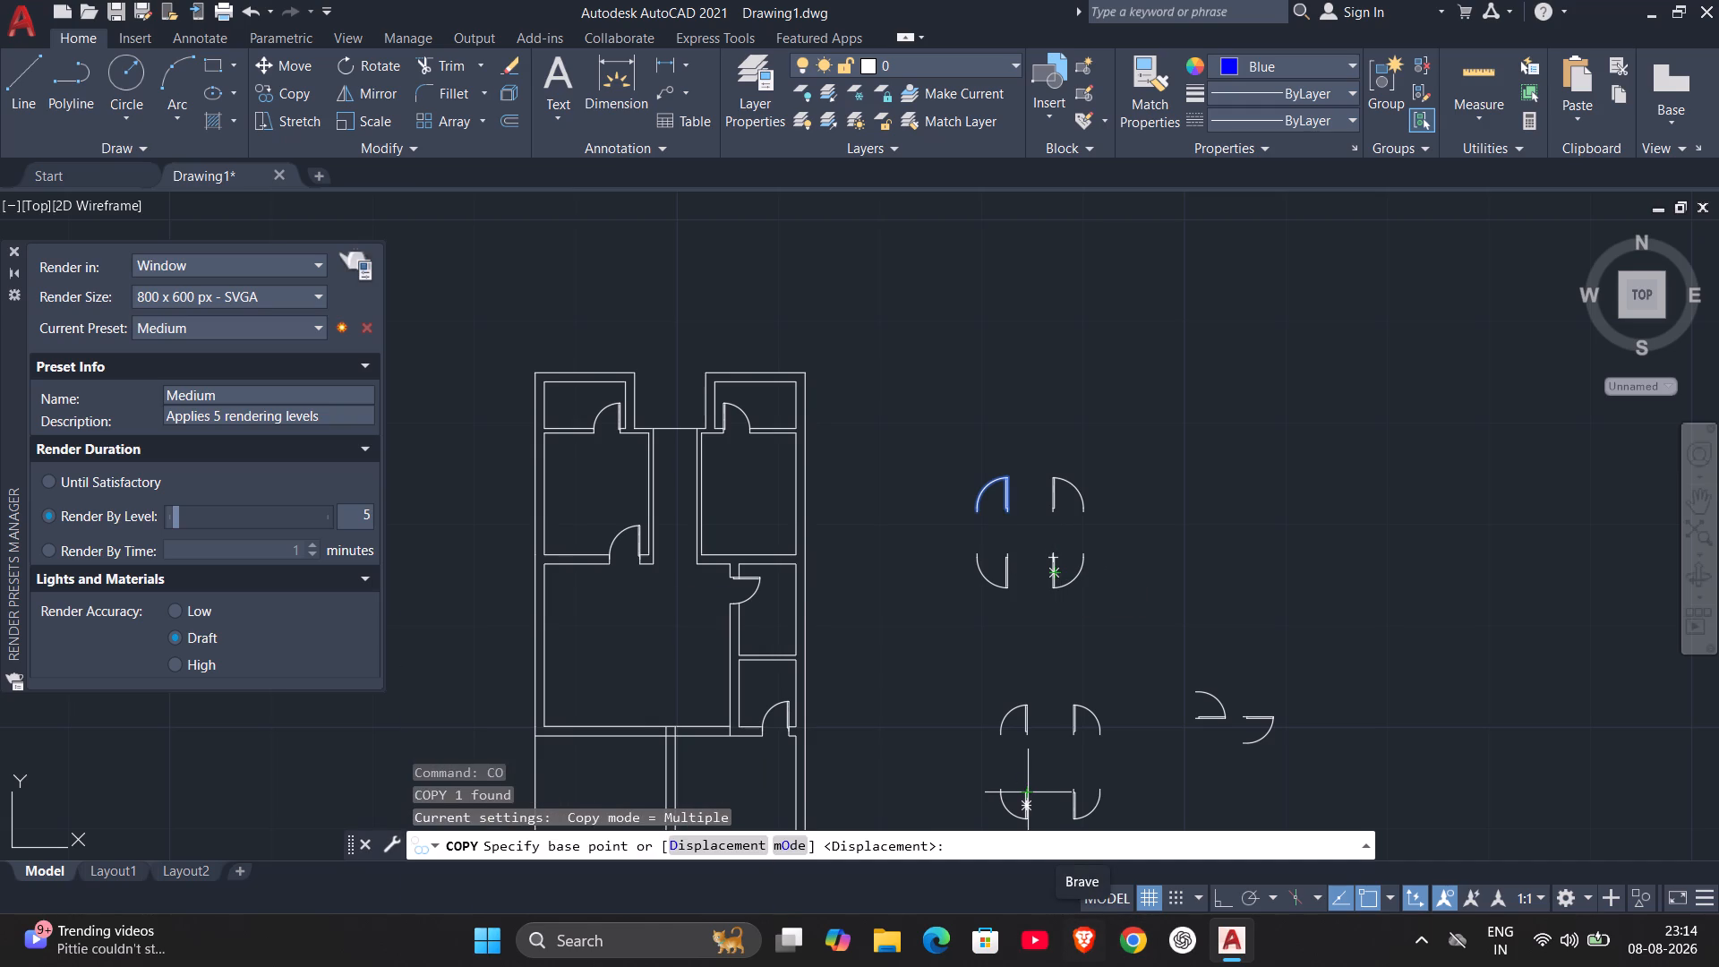
pyautogui.scroll(4, 1001, 469)
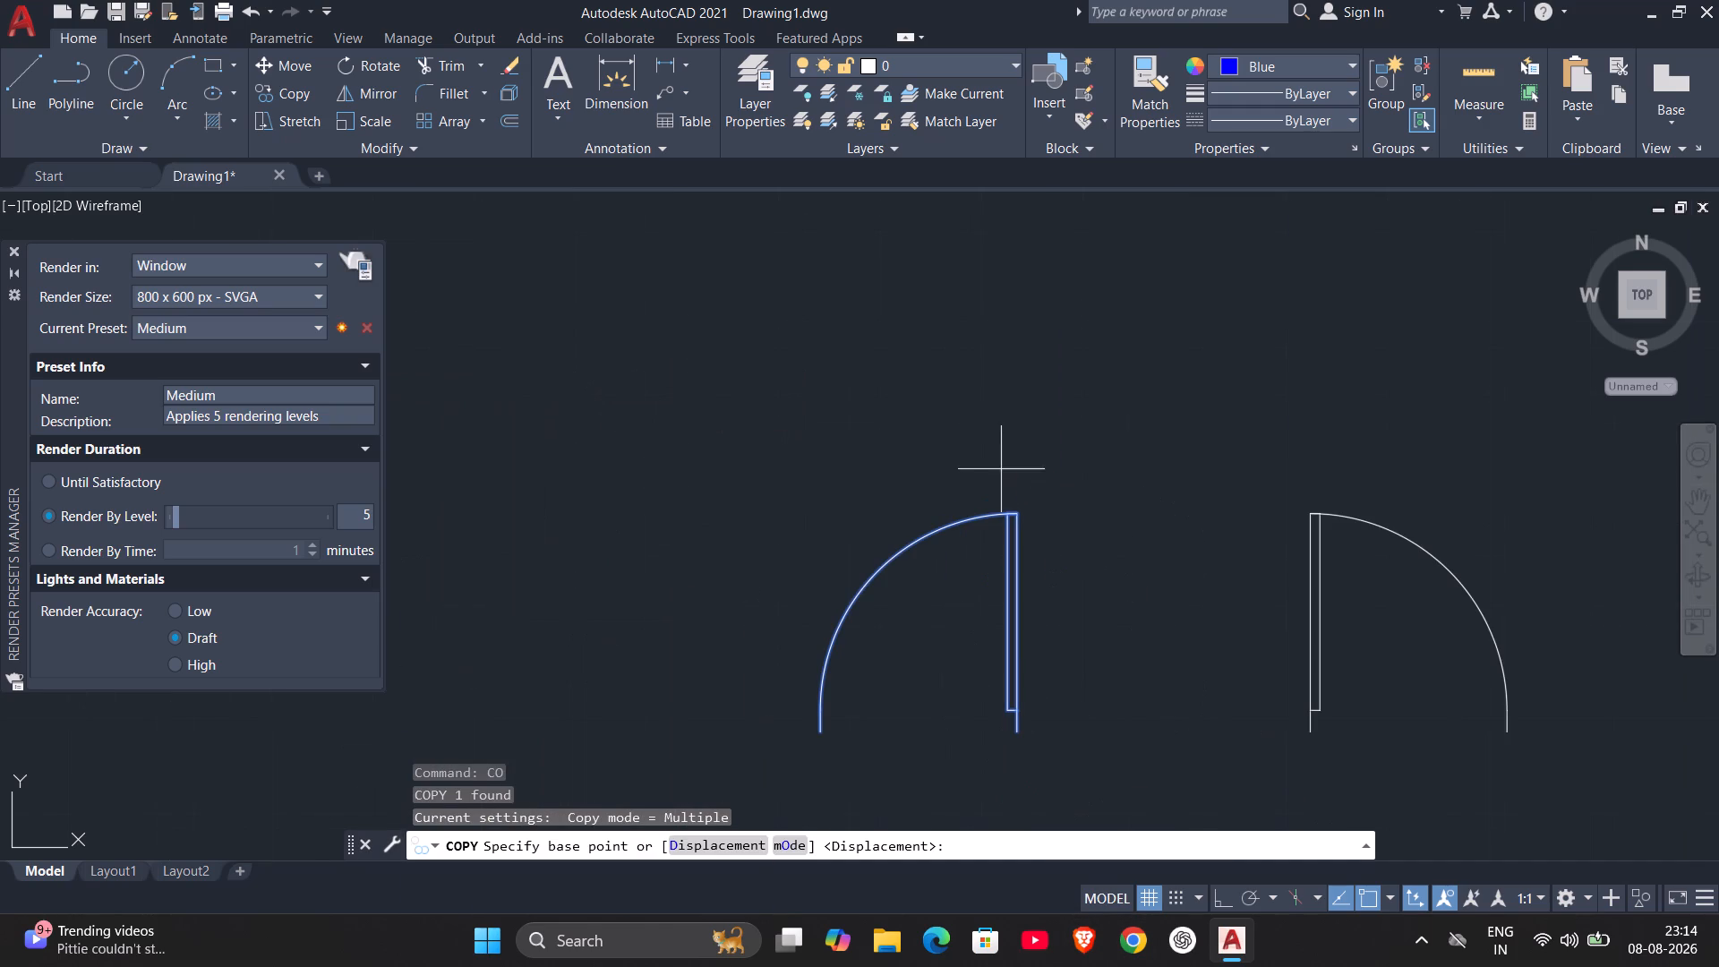
pyautogui.click(1021, 735)
pyautogui.scroll(-3, 918, 711)
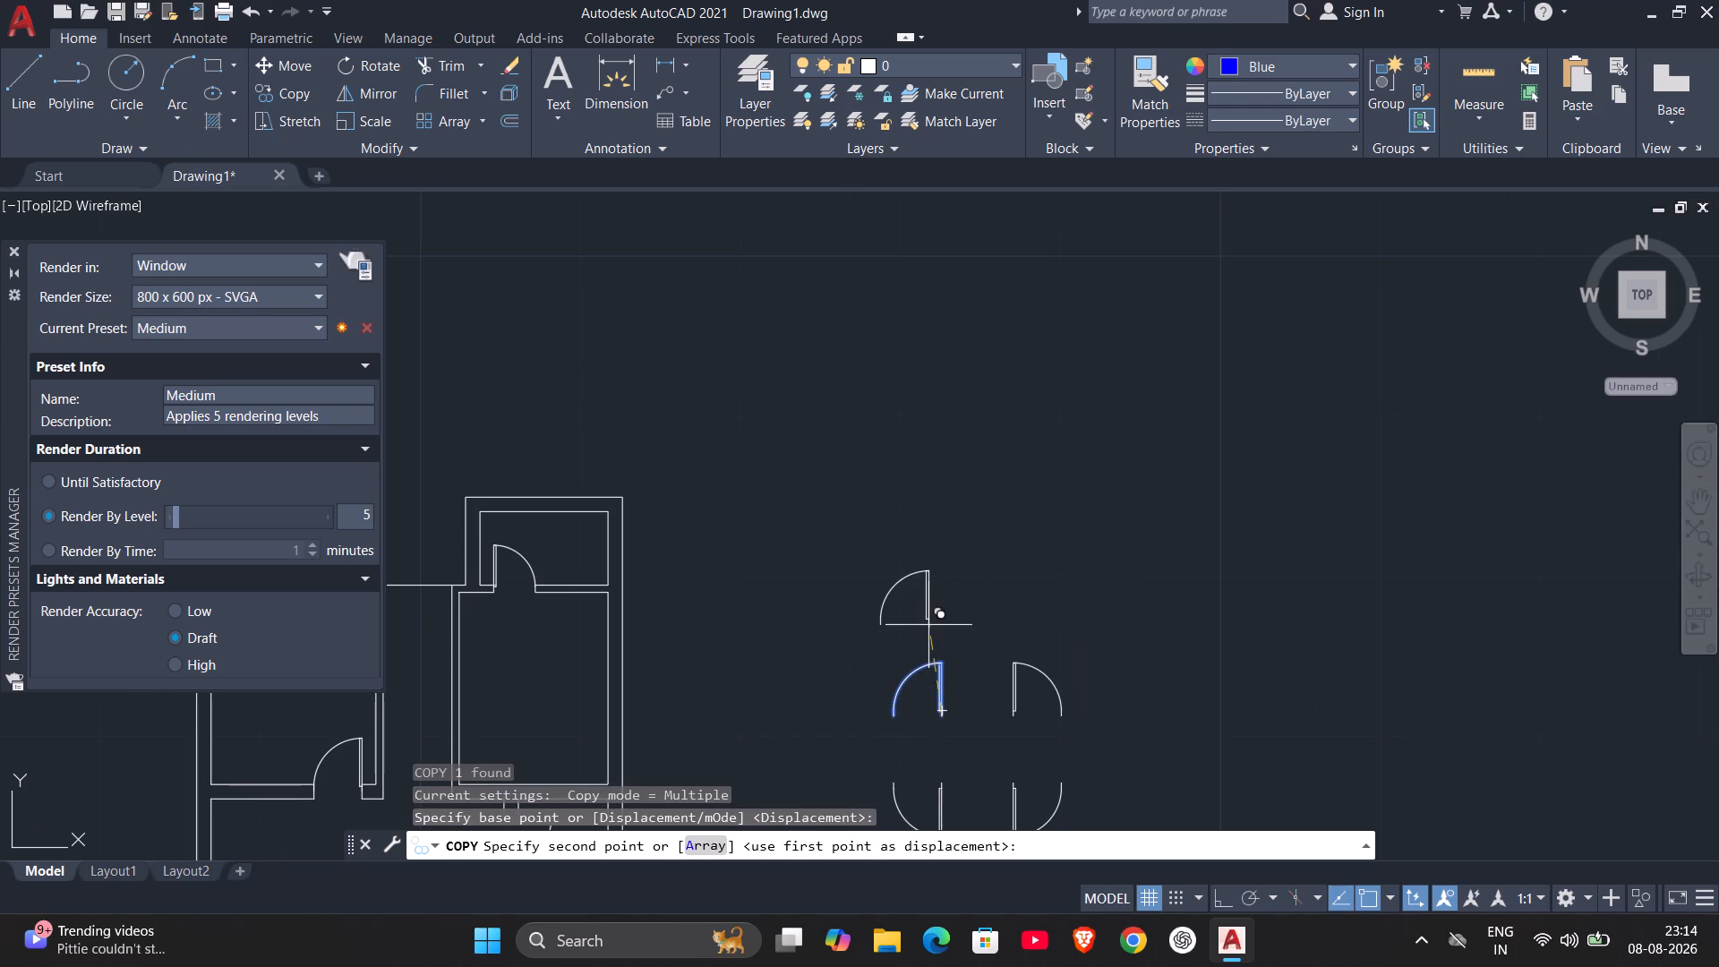
pyautogui.moveTo(1015, 609); pyautogui.dragTo(1419, 385, button='middle')
pyautogui.moveTo(906, 634); pyautogui.dragTo(1239, 368, button='middle')
pyautogui.scroll(2, 1109, 561)
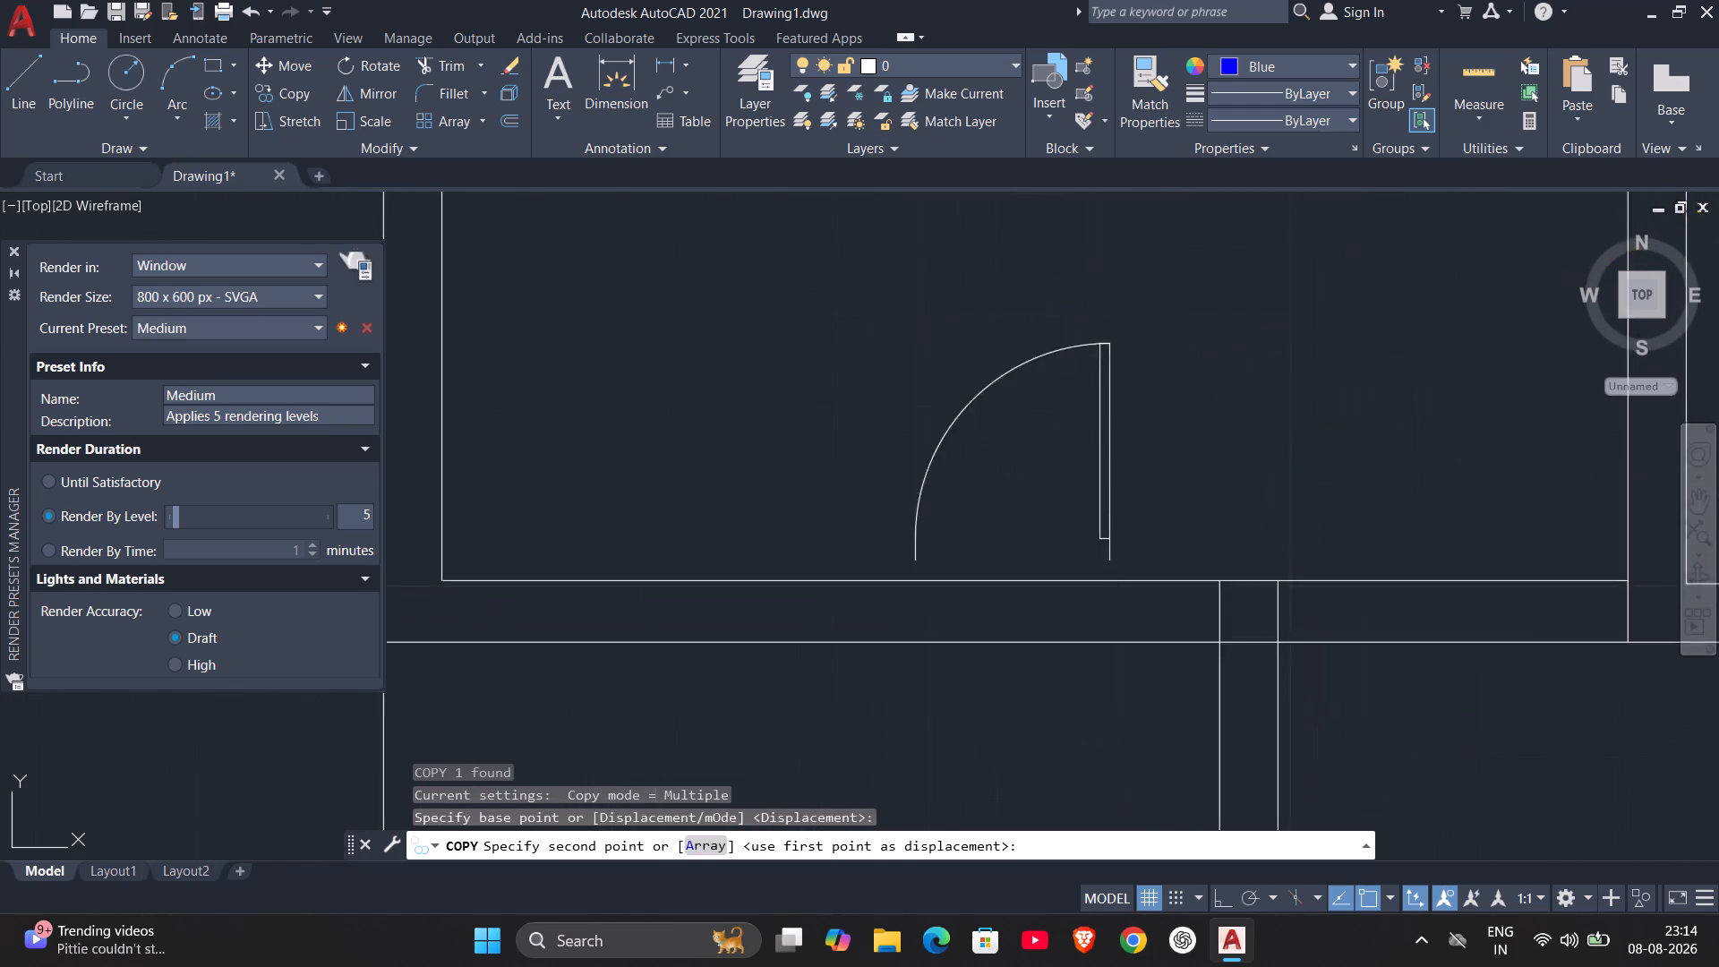
pyautogui.scroll(2, 1109, 561)
pyautogui.scroll(2, 1159, 668)
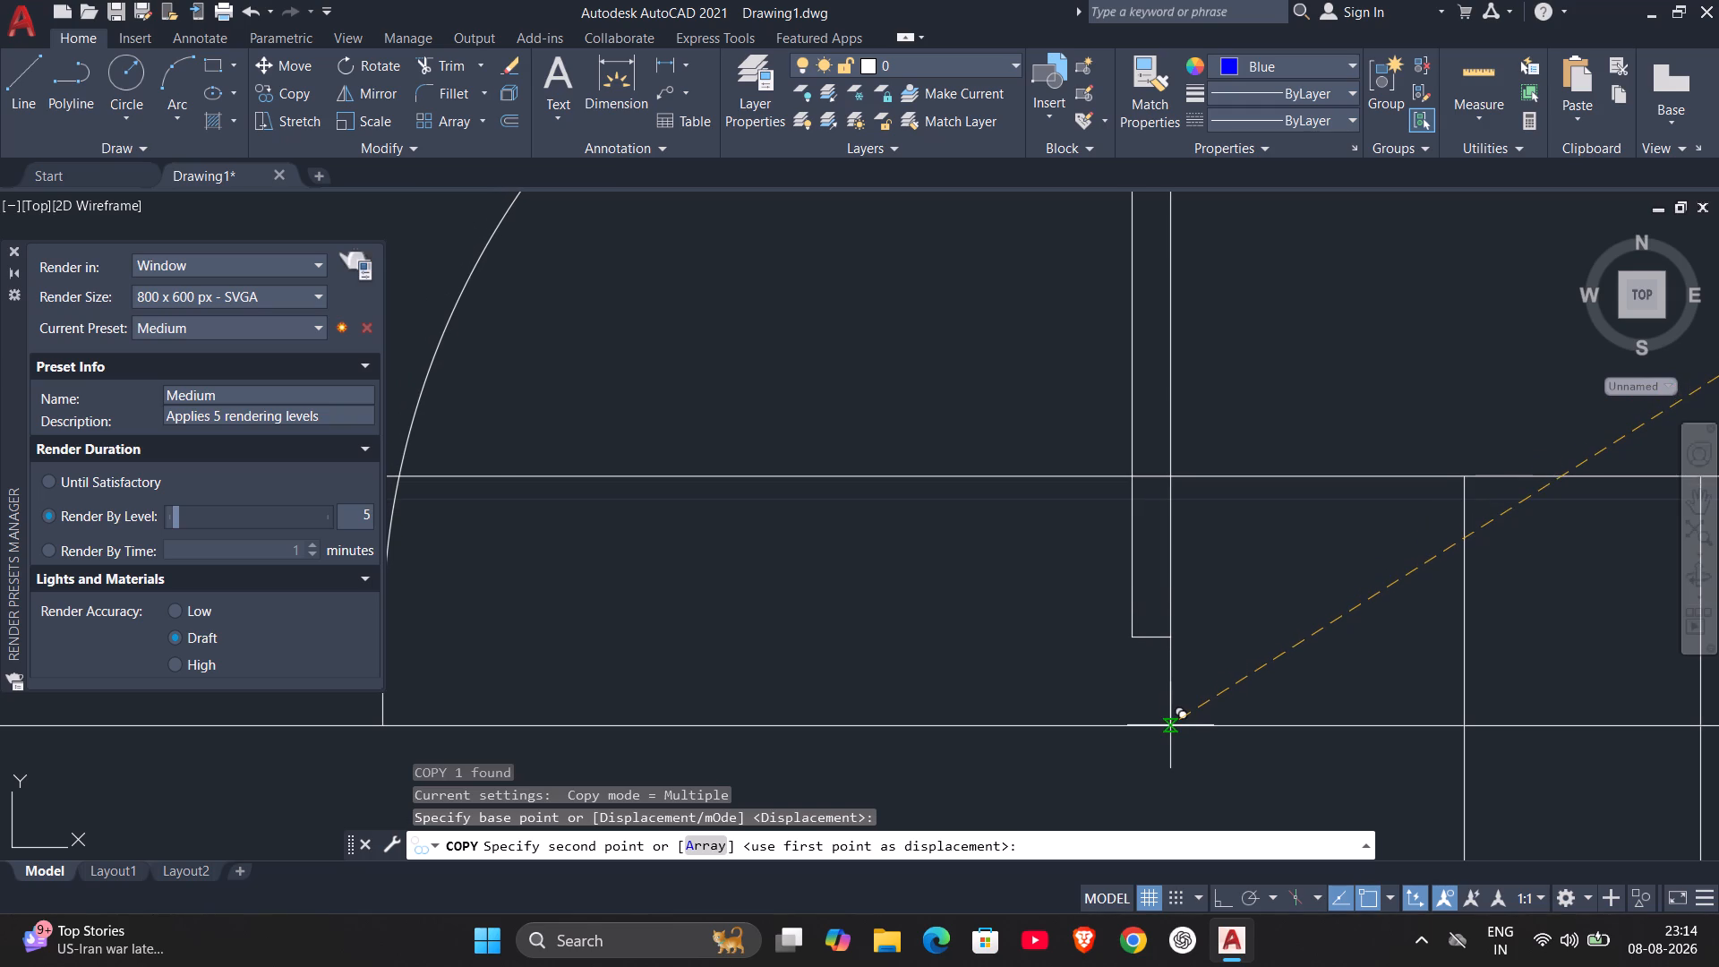
pyautogui.click(1170, 726)
pyautogui.scroll(-4, 1237, 616)
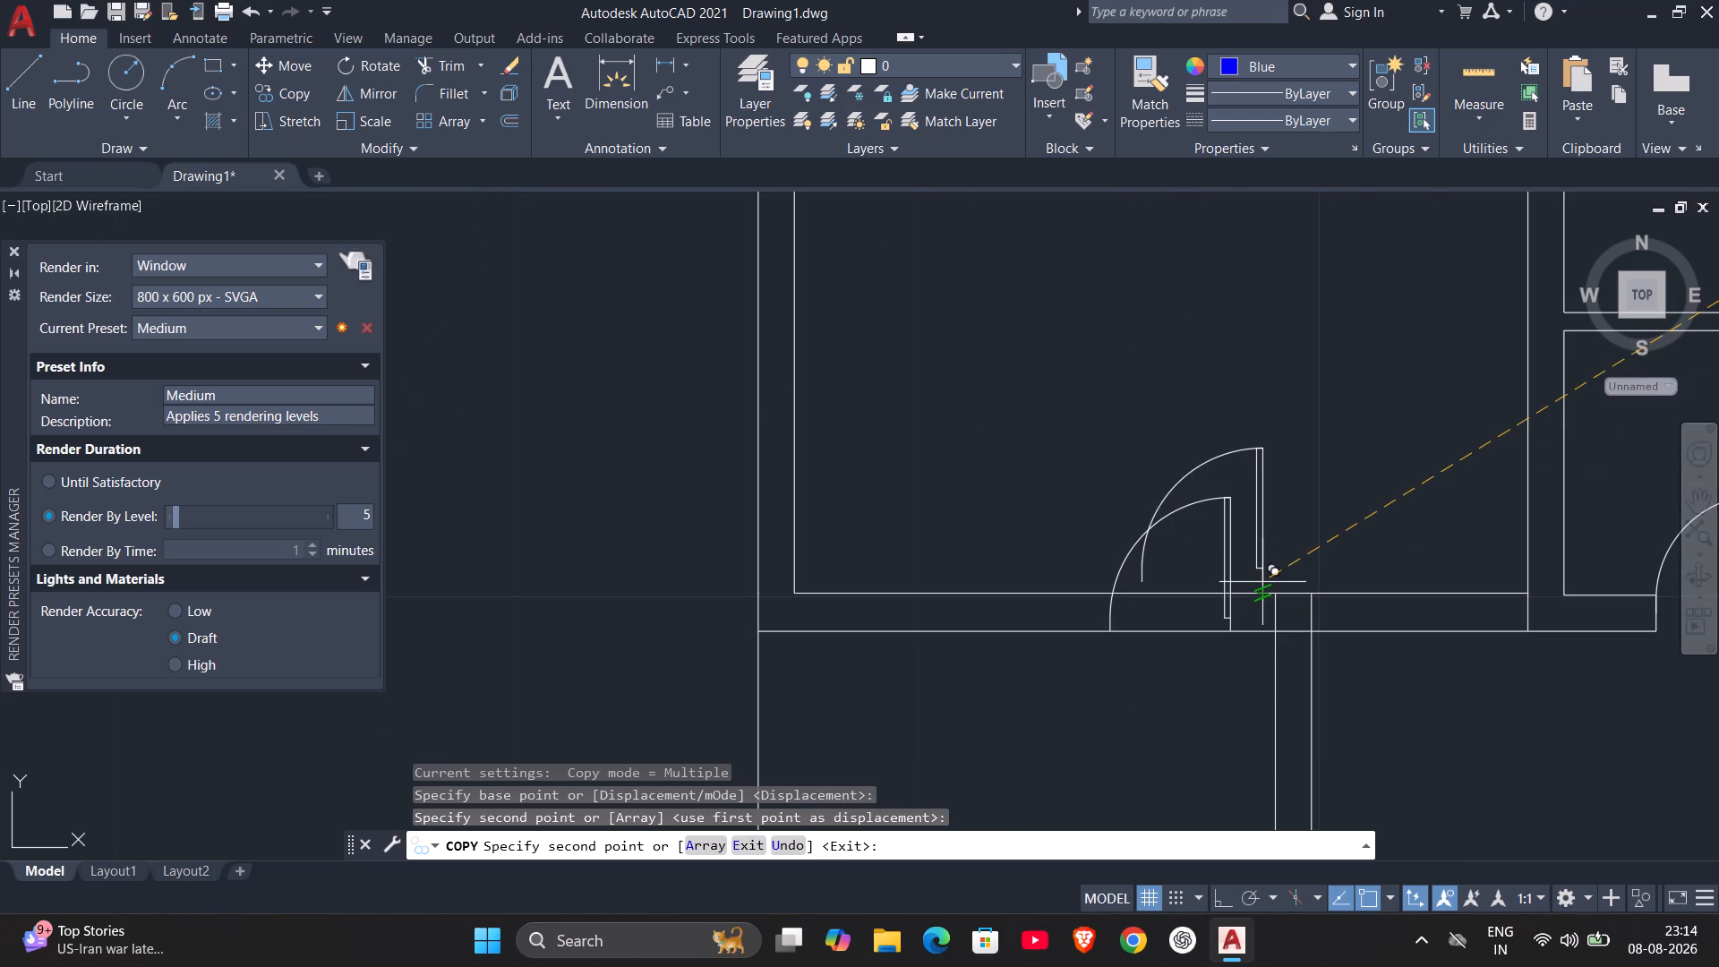
pyautogui.press('Escape')
# Trim both wall lines across the new door in the large central room's south wall to open the doorway.
pyautogui.write('TR')
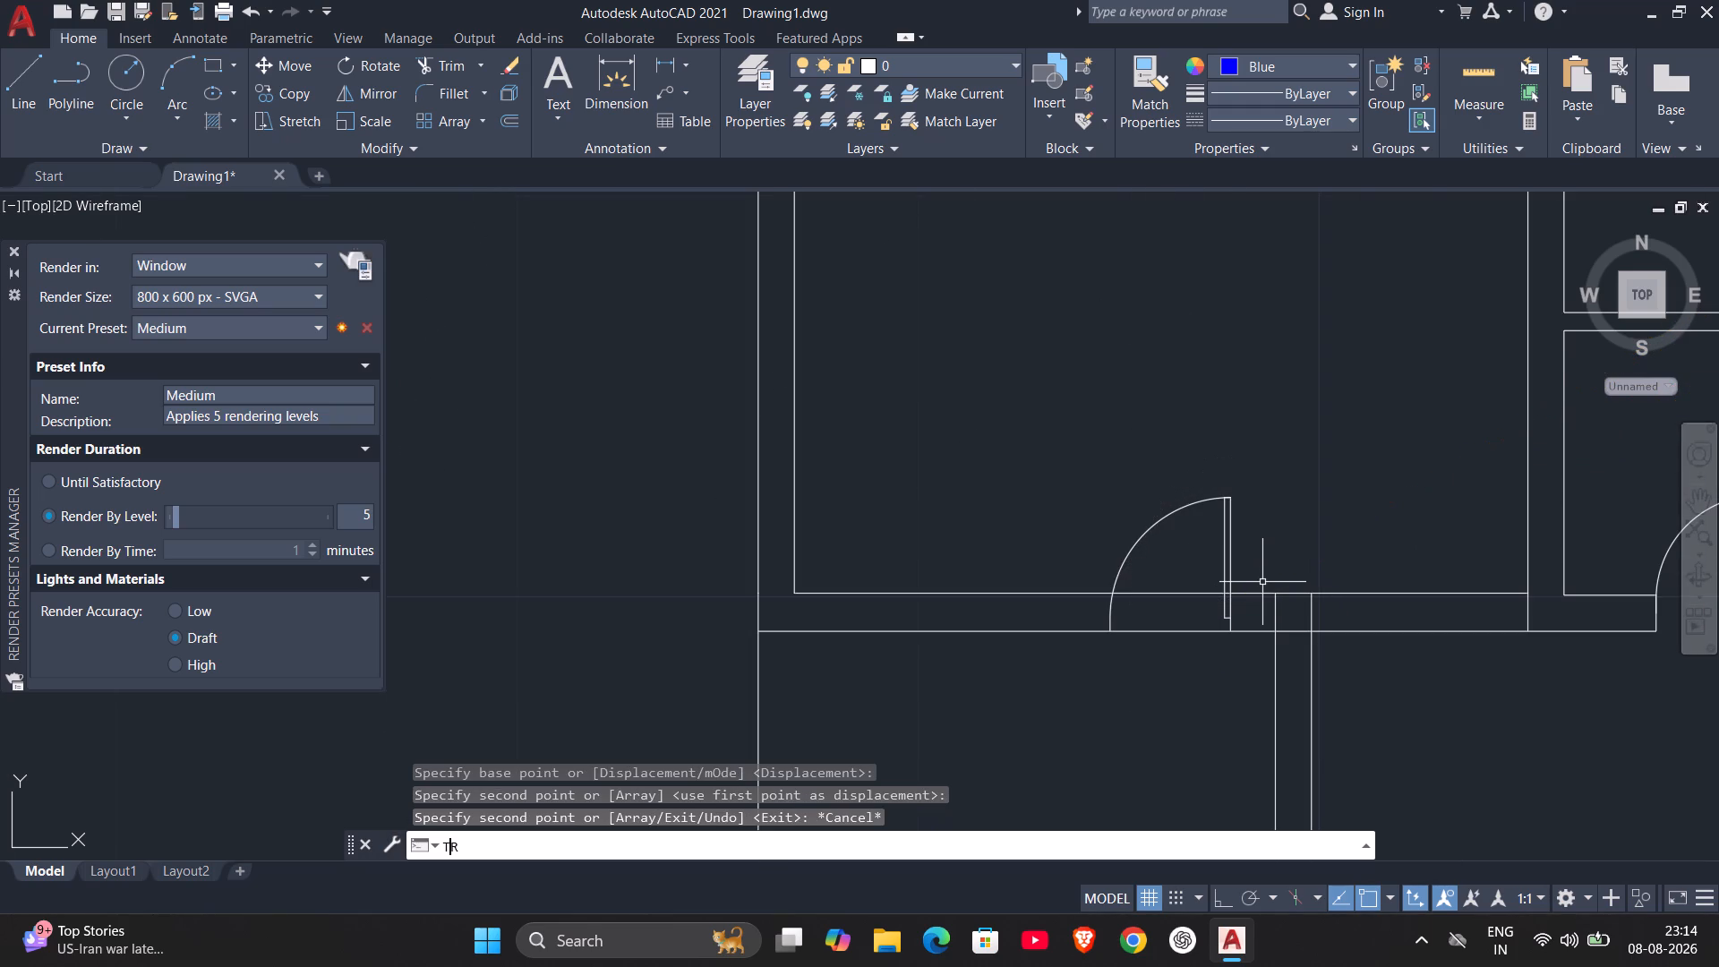
pyautogui.press('Return')
pyautogui.moveTo(1197, 576); pyautogui.dragTo(1154, 691)
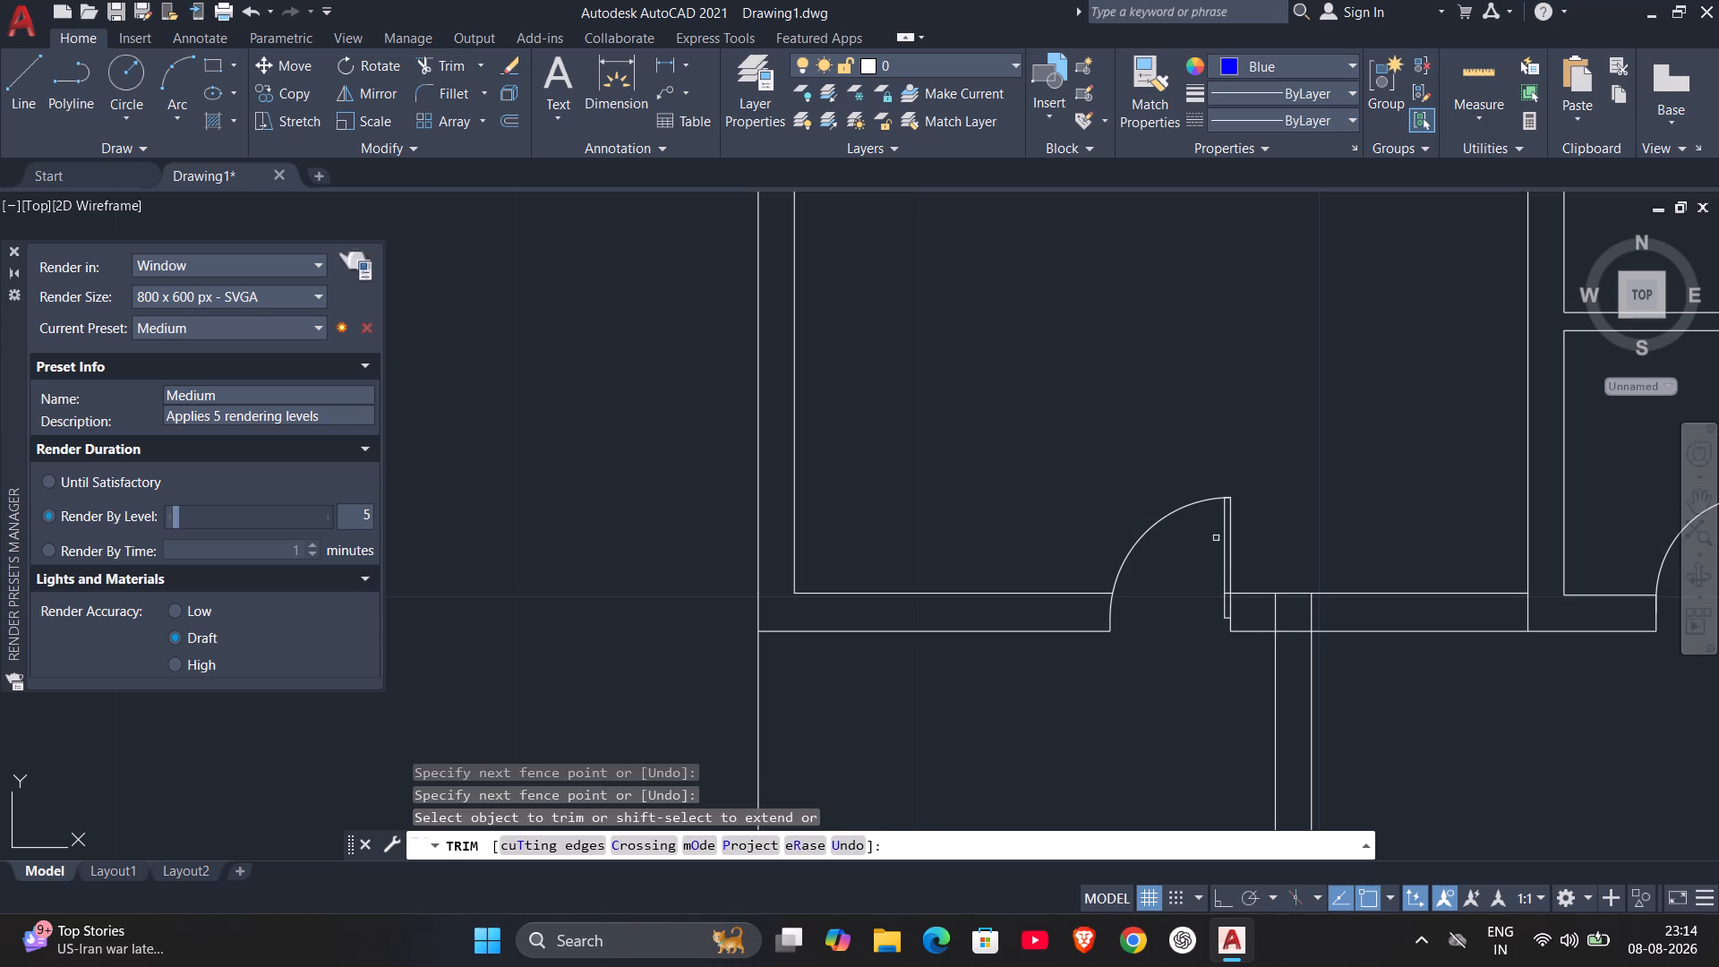
pyautogui.press('Escape')
# Copy the northwest door of the northern door group into the empty space east of that group.
pyautogui.scroll(-3, 1313, 466)
pyautogui.moveTo(1337, 570); pyautogui.dragTo(1220, 663, button='middle')
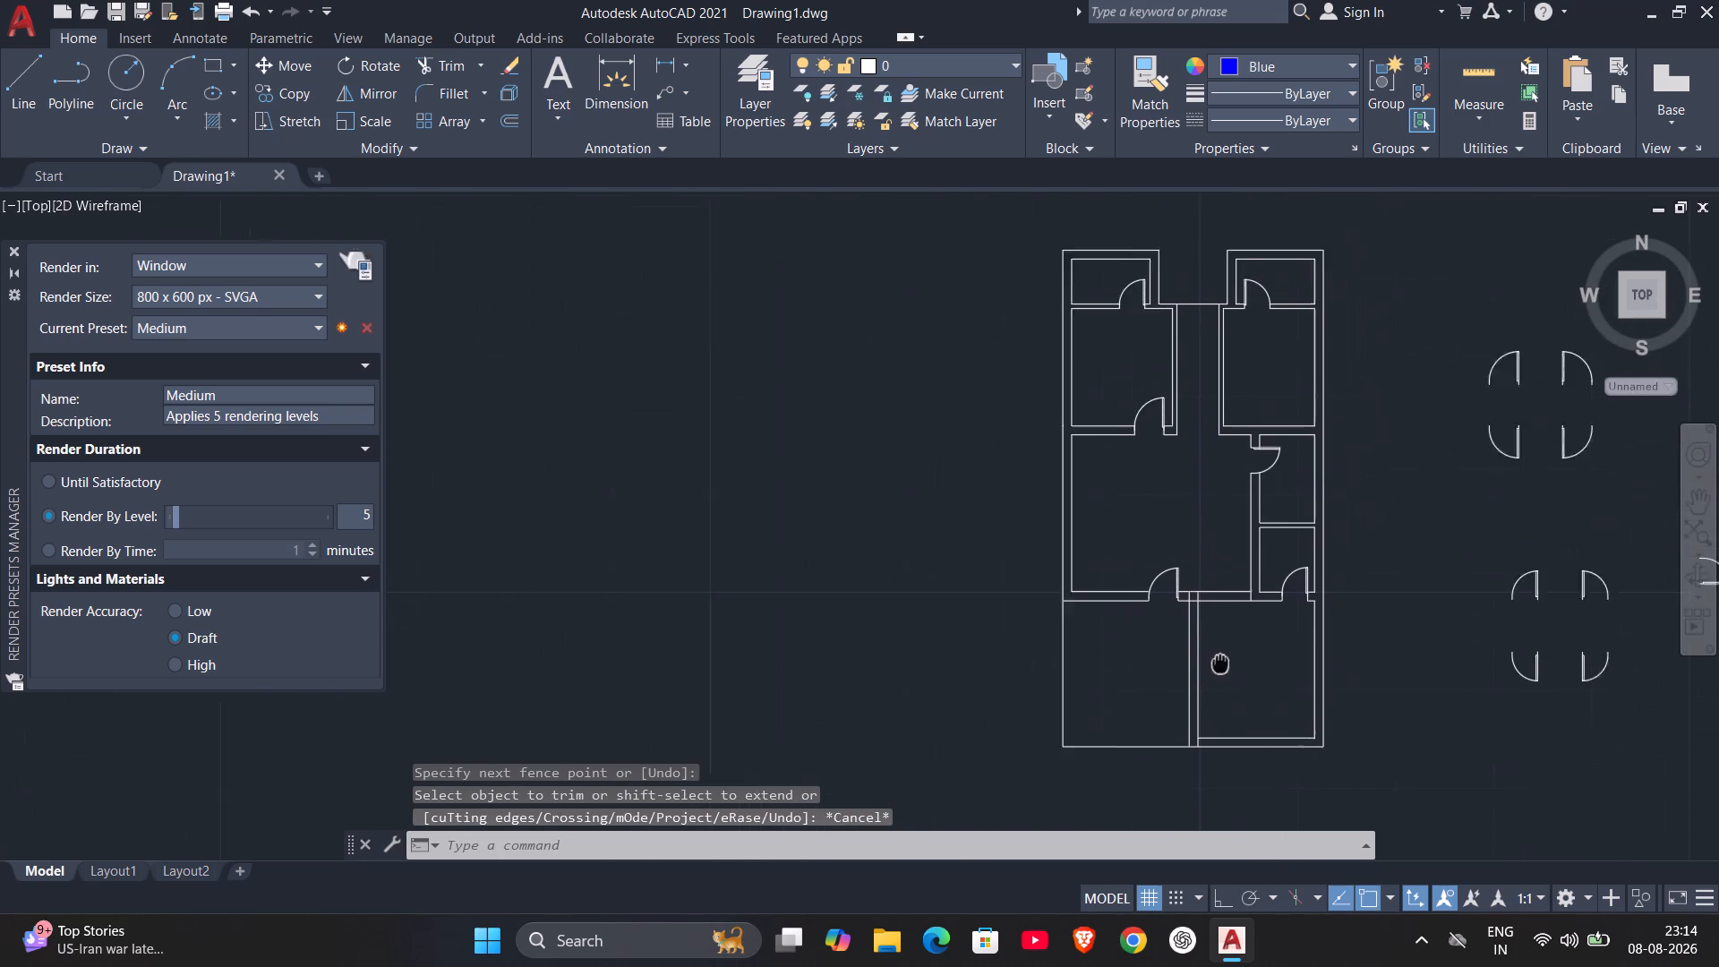
pyautogui.moveTo(1220, 663); pyautogui.dragTo(883, 746, button='middle')
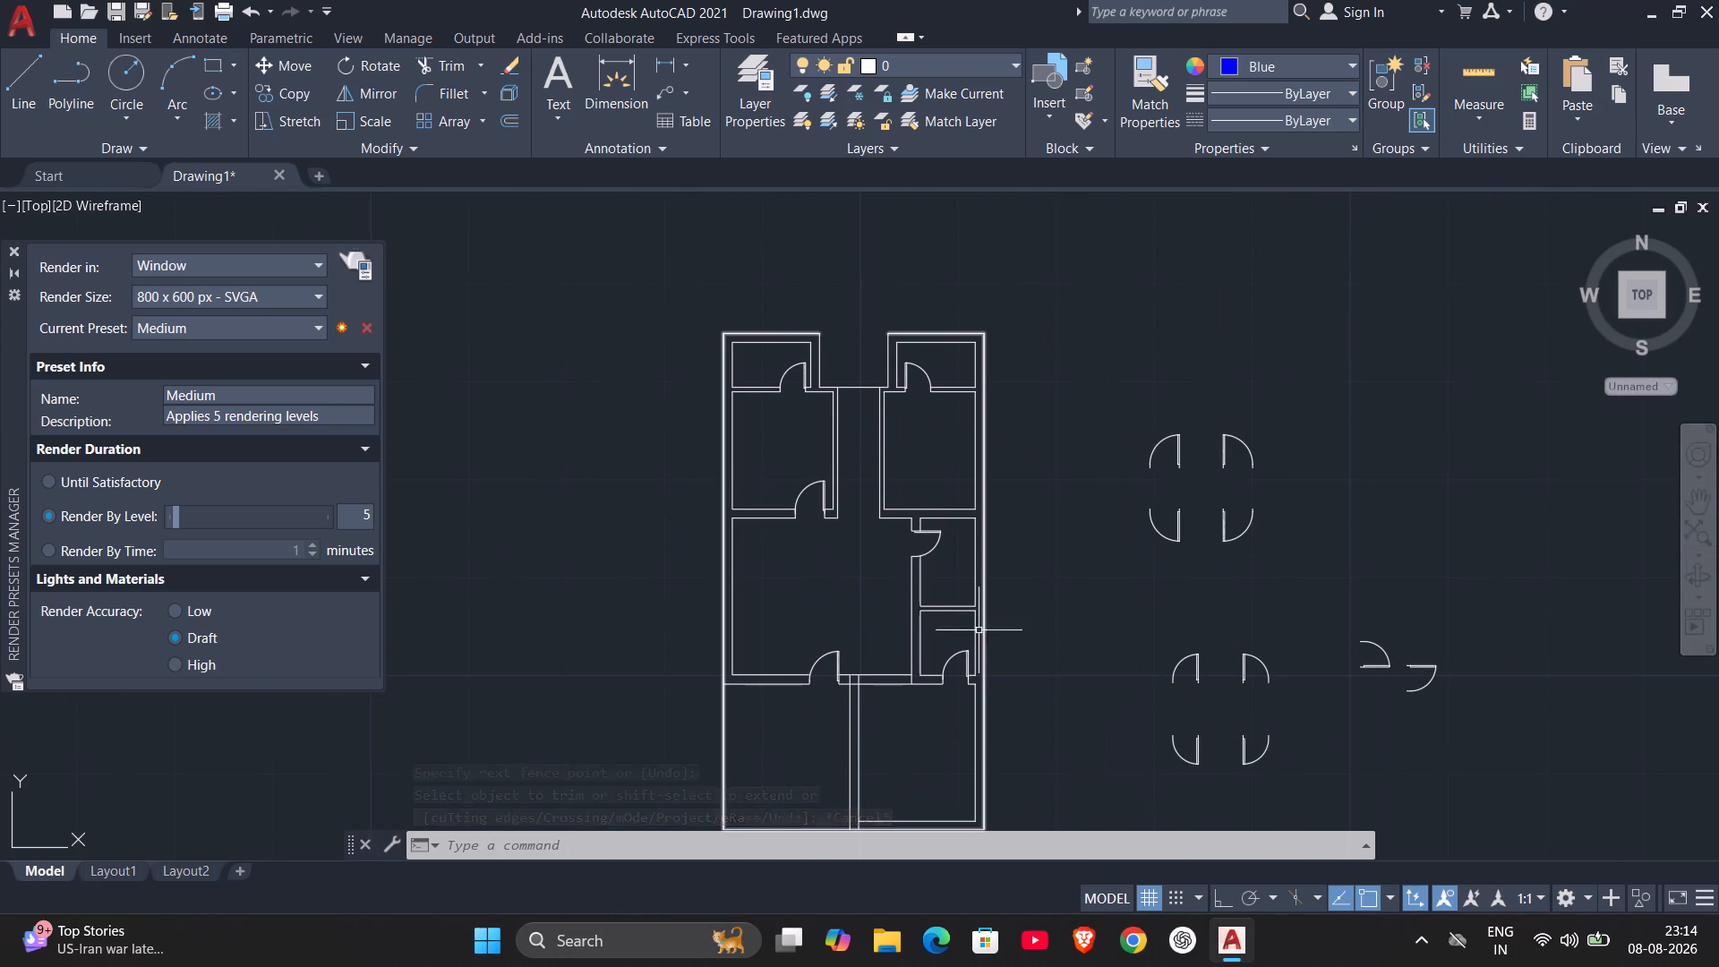
pyautogui.click(1138, 420)
pyautogui.click(1199, 487)
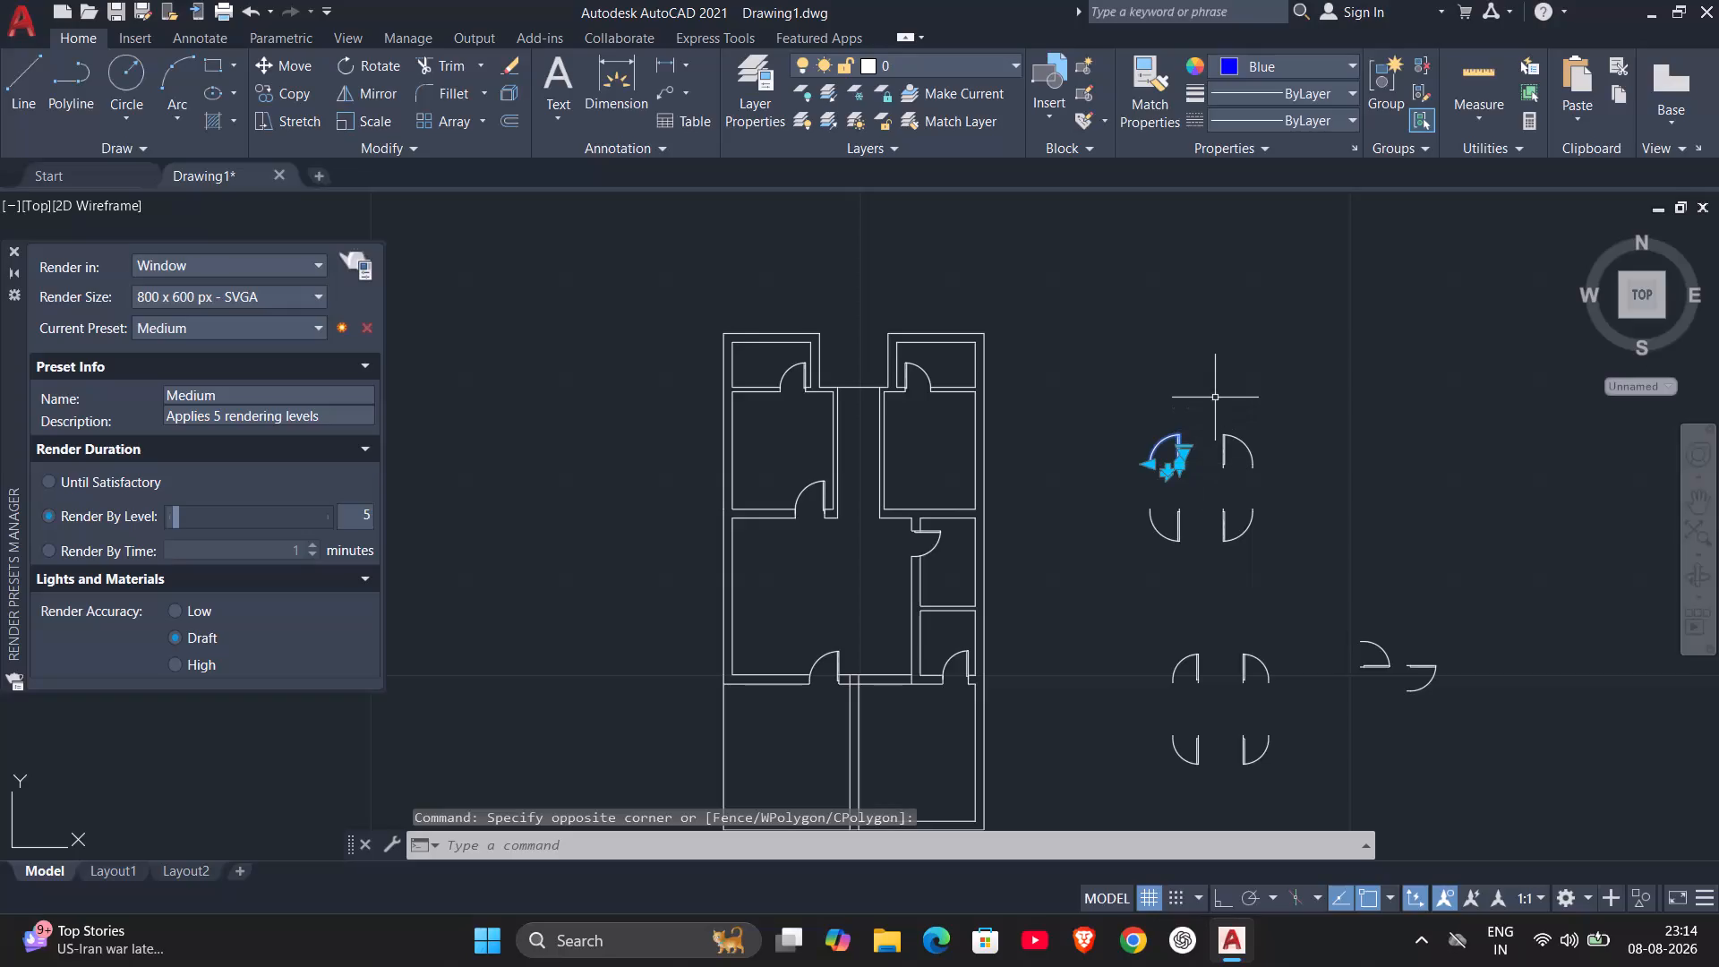
pyautogui.scroll(4, 1193, 437)
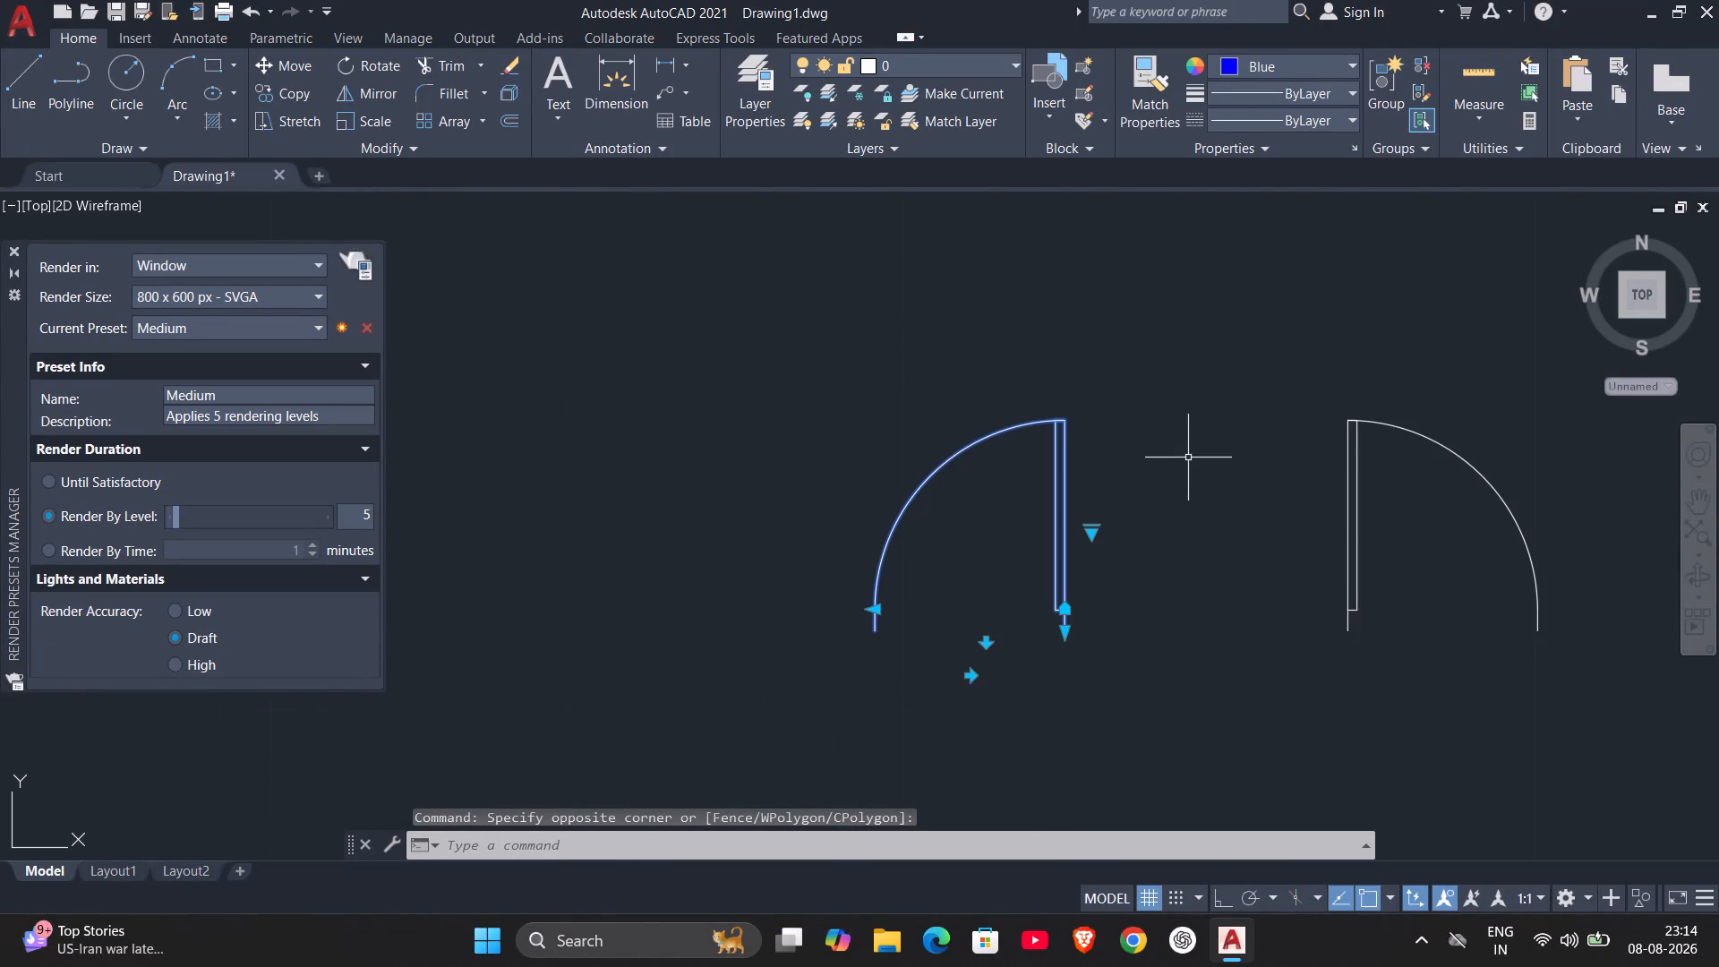
pyautogui.write('CO')
pyautogui.press('Return')
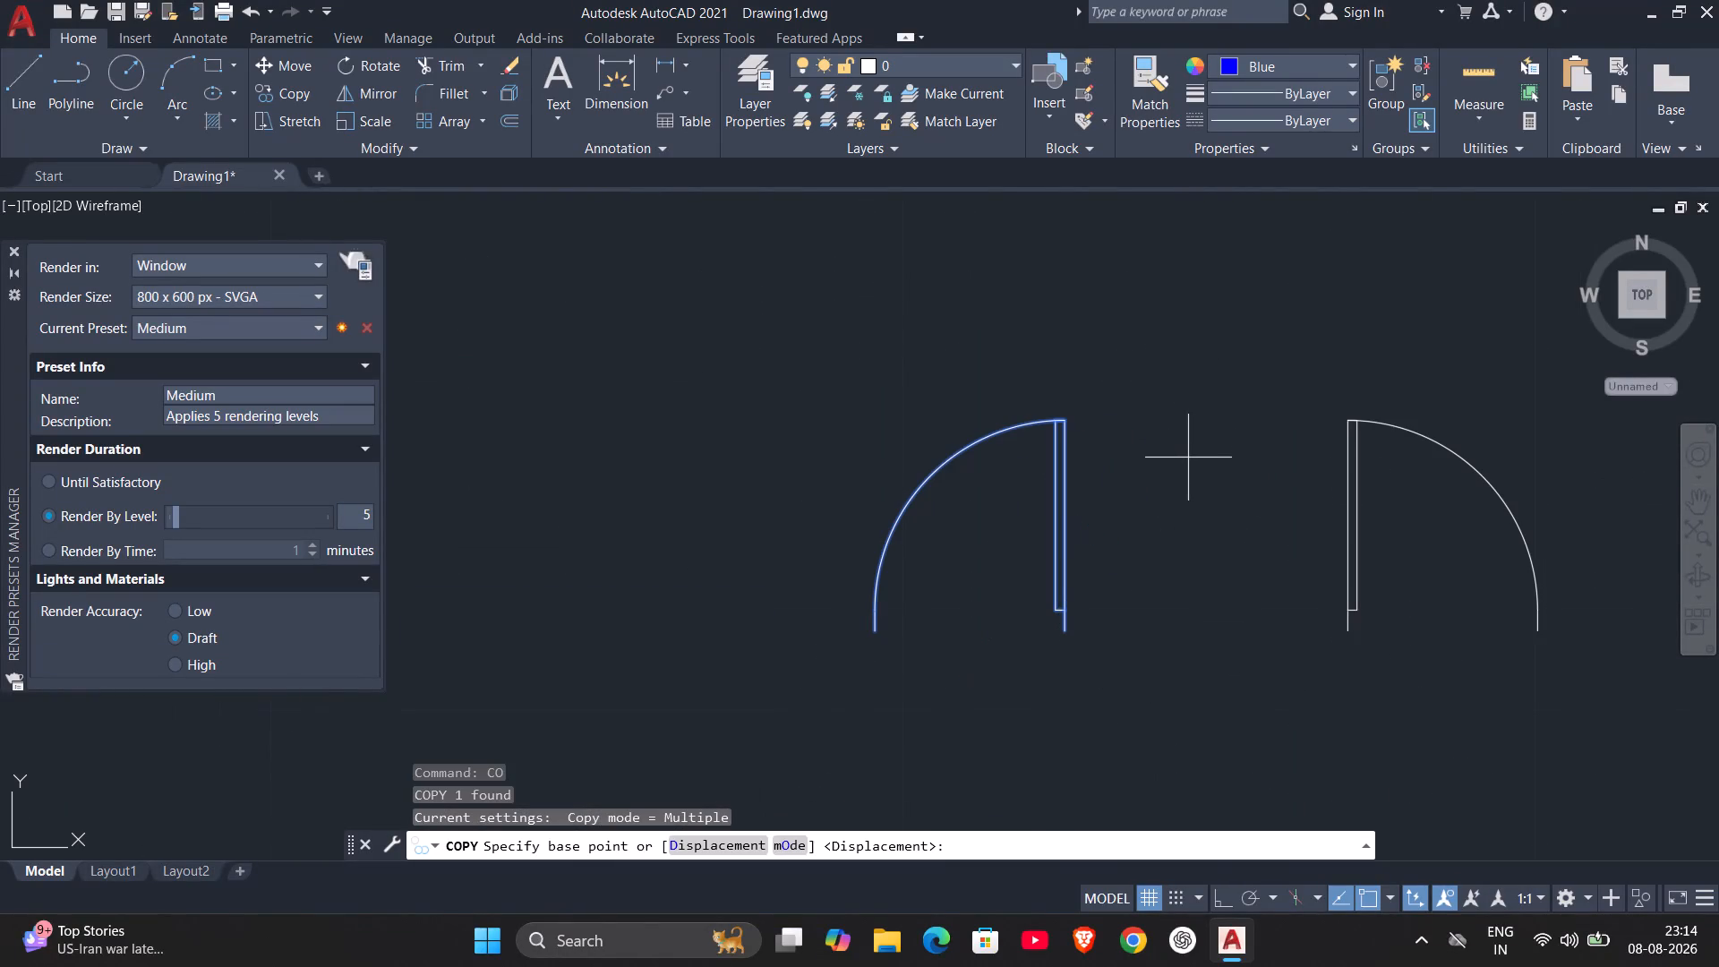
pyautogui.click(1063, 631)
pyautogui.scroll(-4, 1245, 553)
pyautogui.moveTo(1317, 617); pyautogui.dragTo(1174, 657, button='middle')
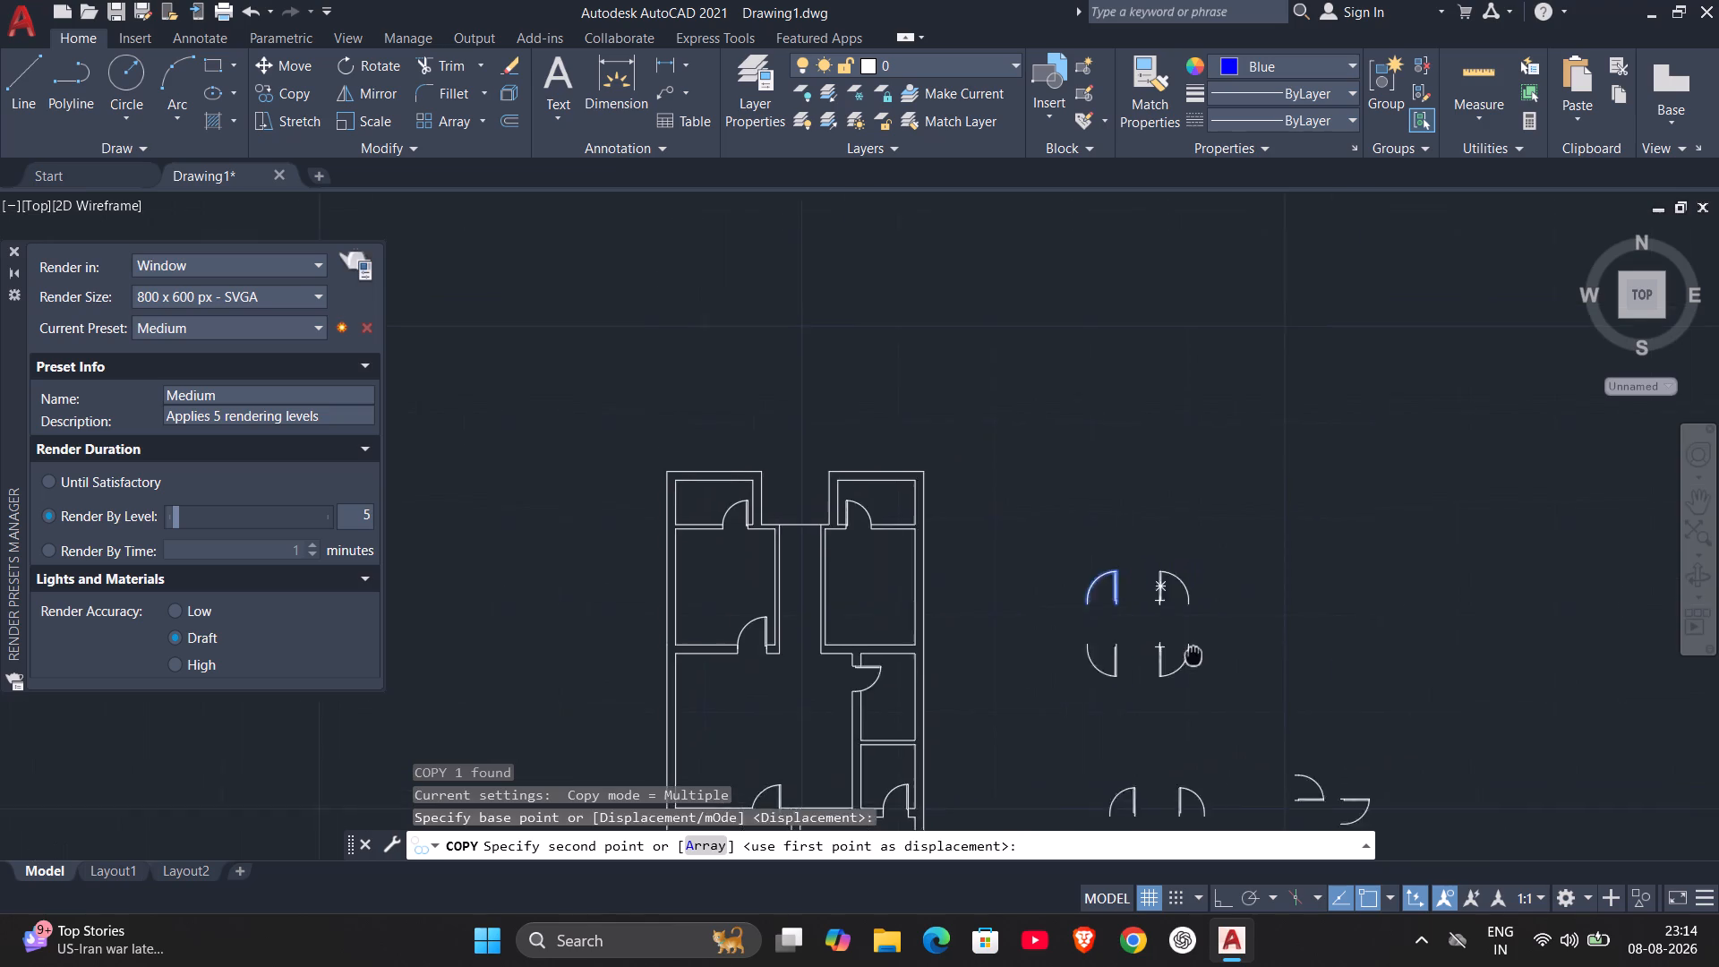
pyautogui.moveTo(1174, 657); pyautogui.dragTo(979, 660, button='middle')
pyautogui.click(1082, 603)
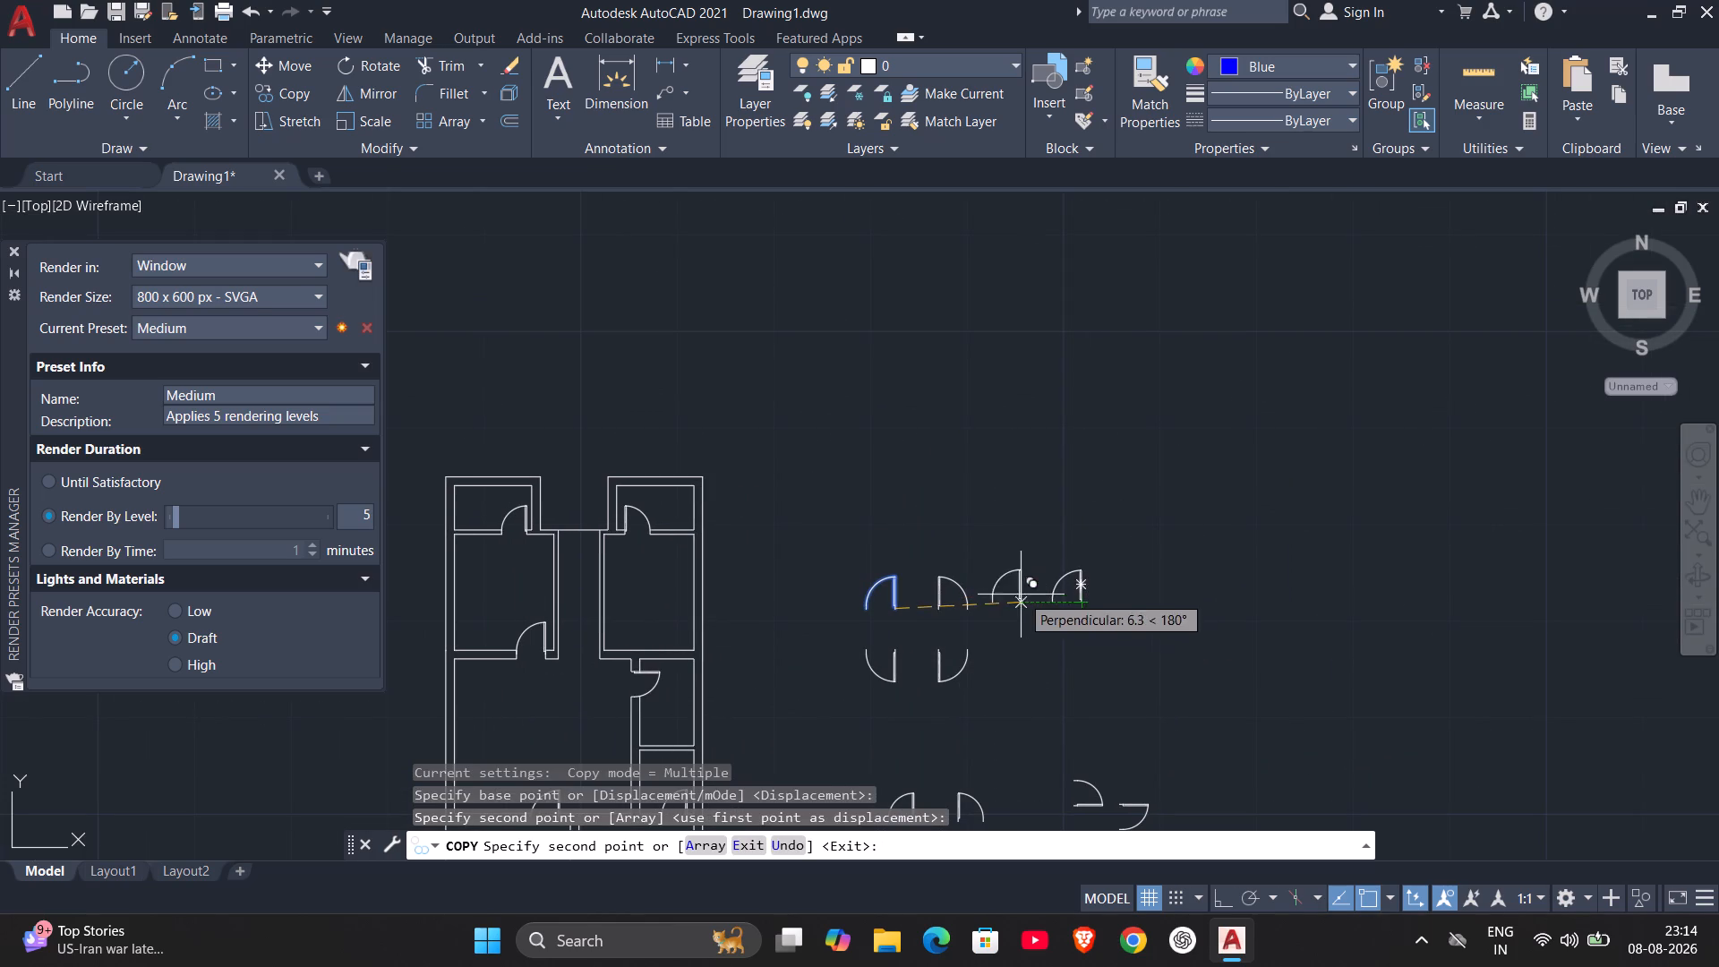
pyautogui.press('Escape')
# Rotate the separate door copy east of the northern group by 270° with Ortho on.
pyautogui.click(1026, 559)
pyautogui.click(1149, 667)
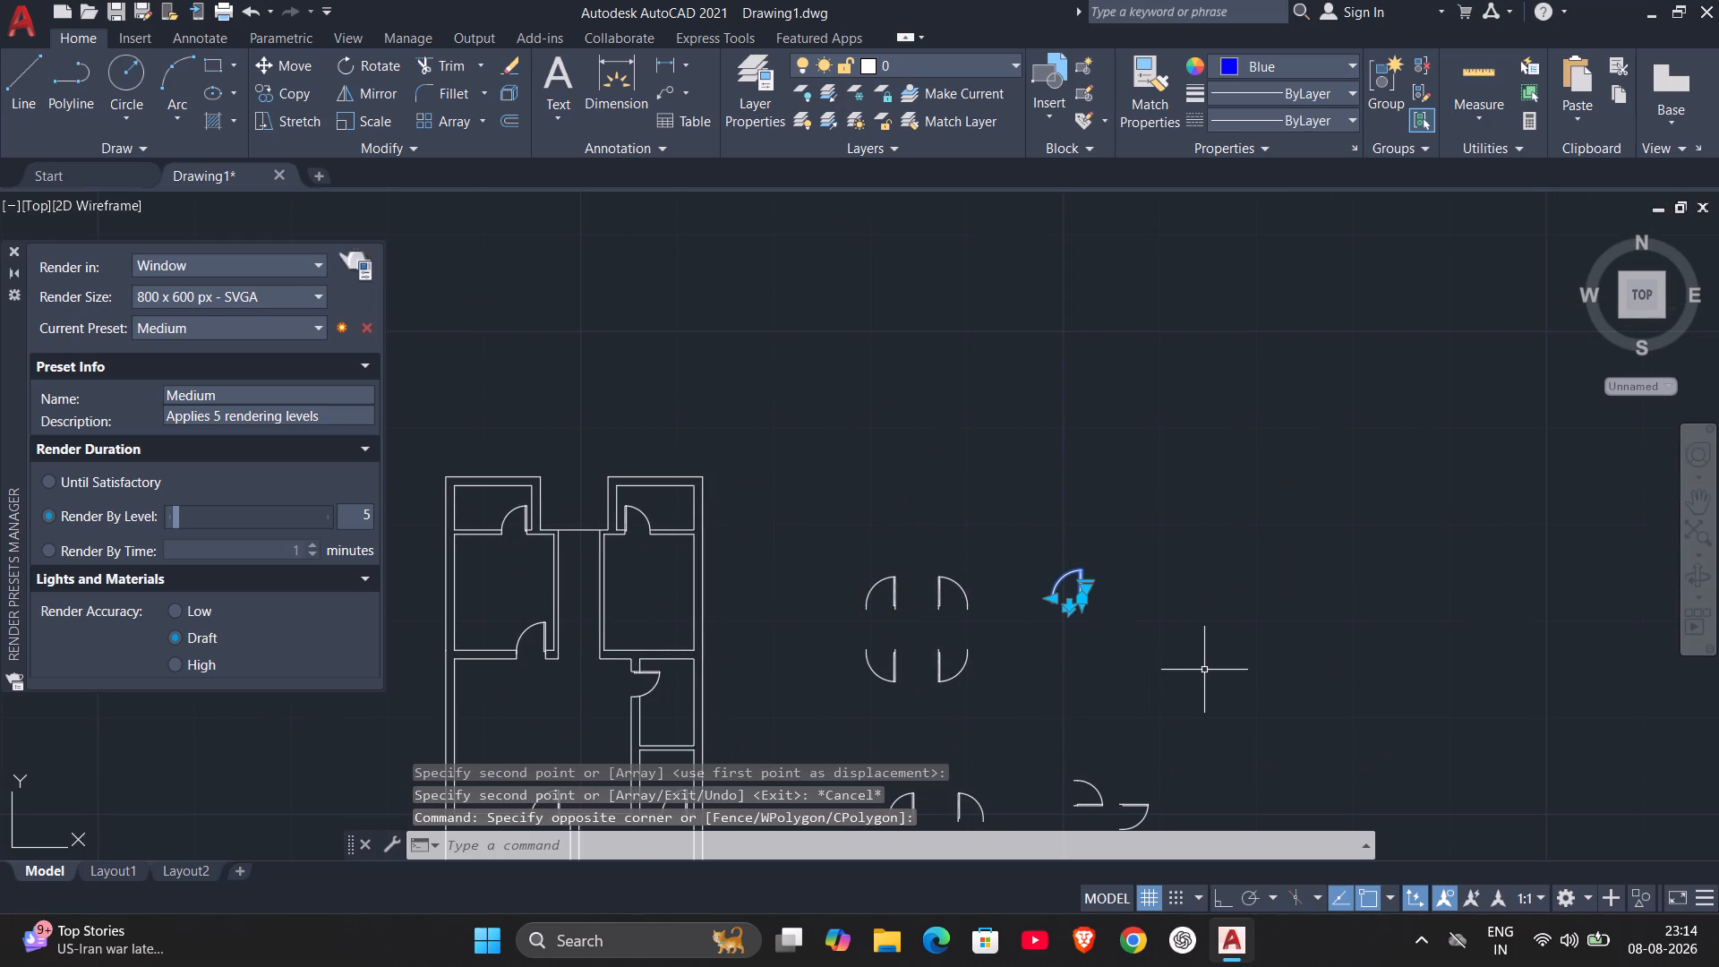
pyautogui.write('RO')
pyautogui.press('Return')
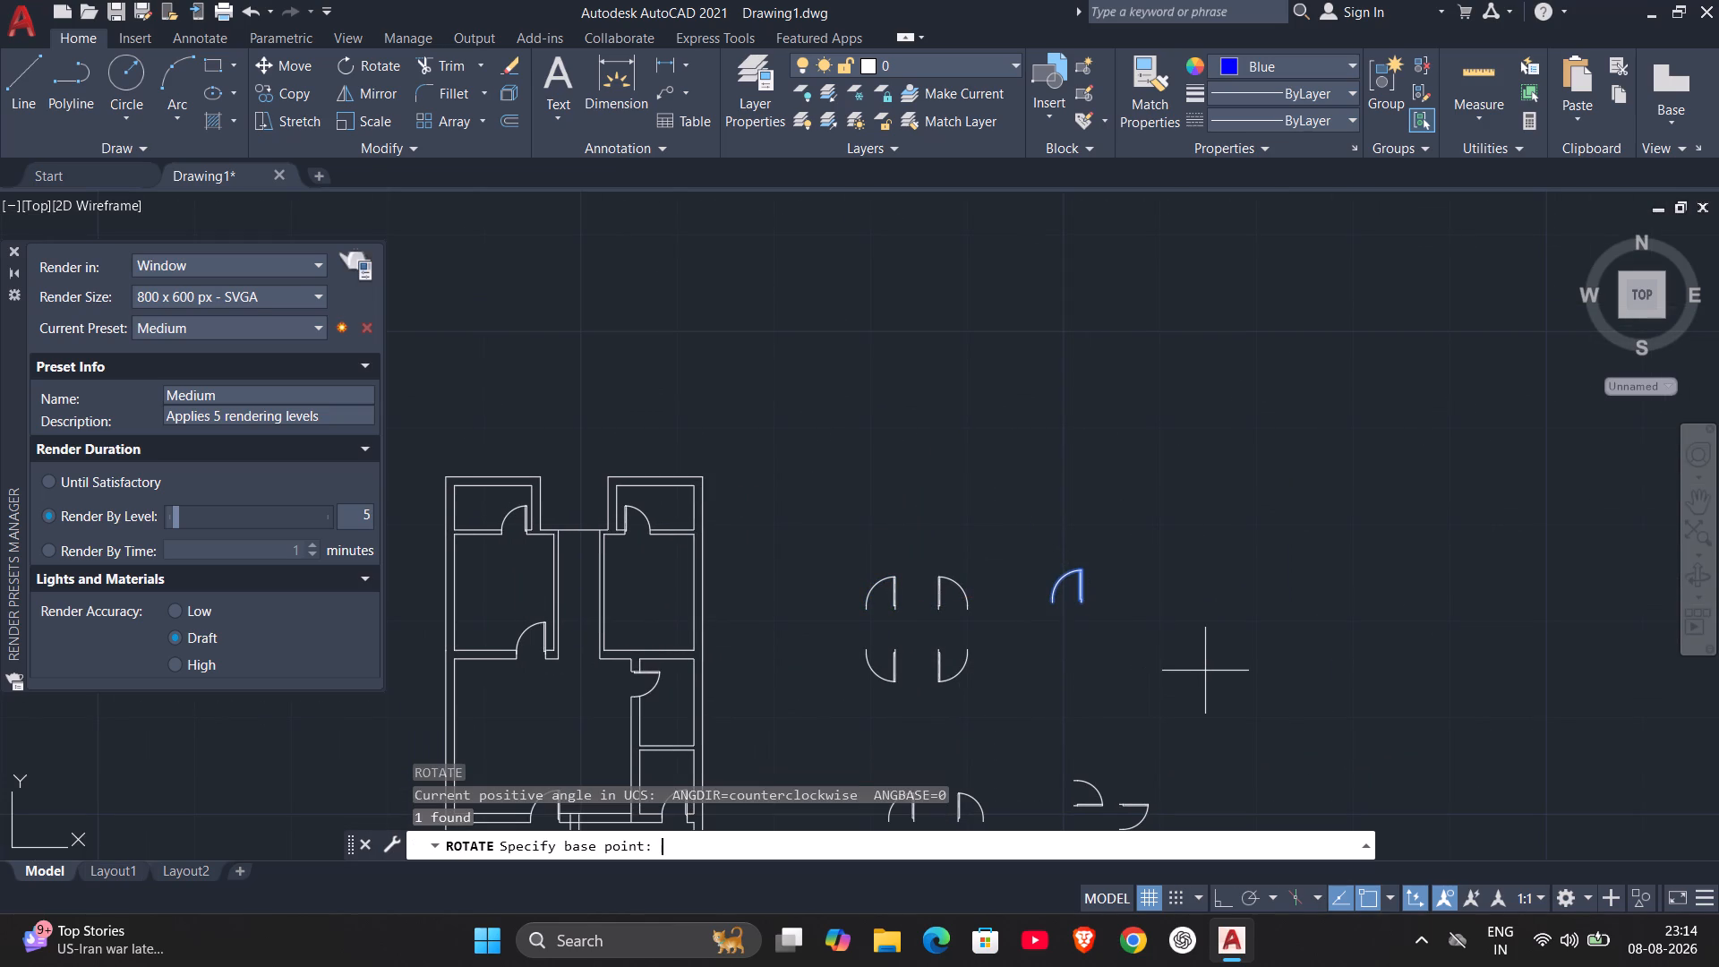
pyautogui.scroll(3, 1033, 597)
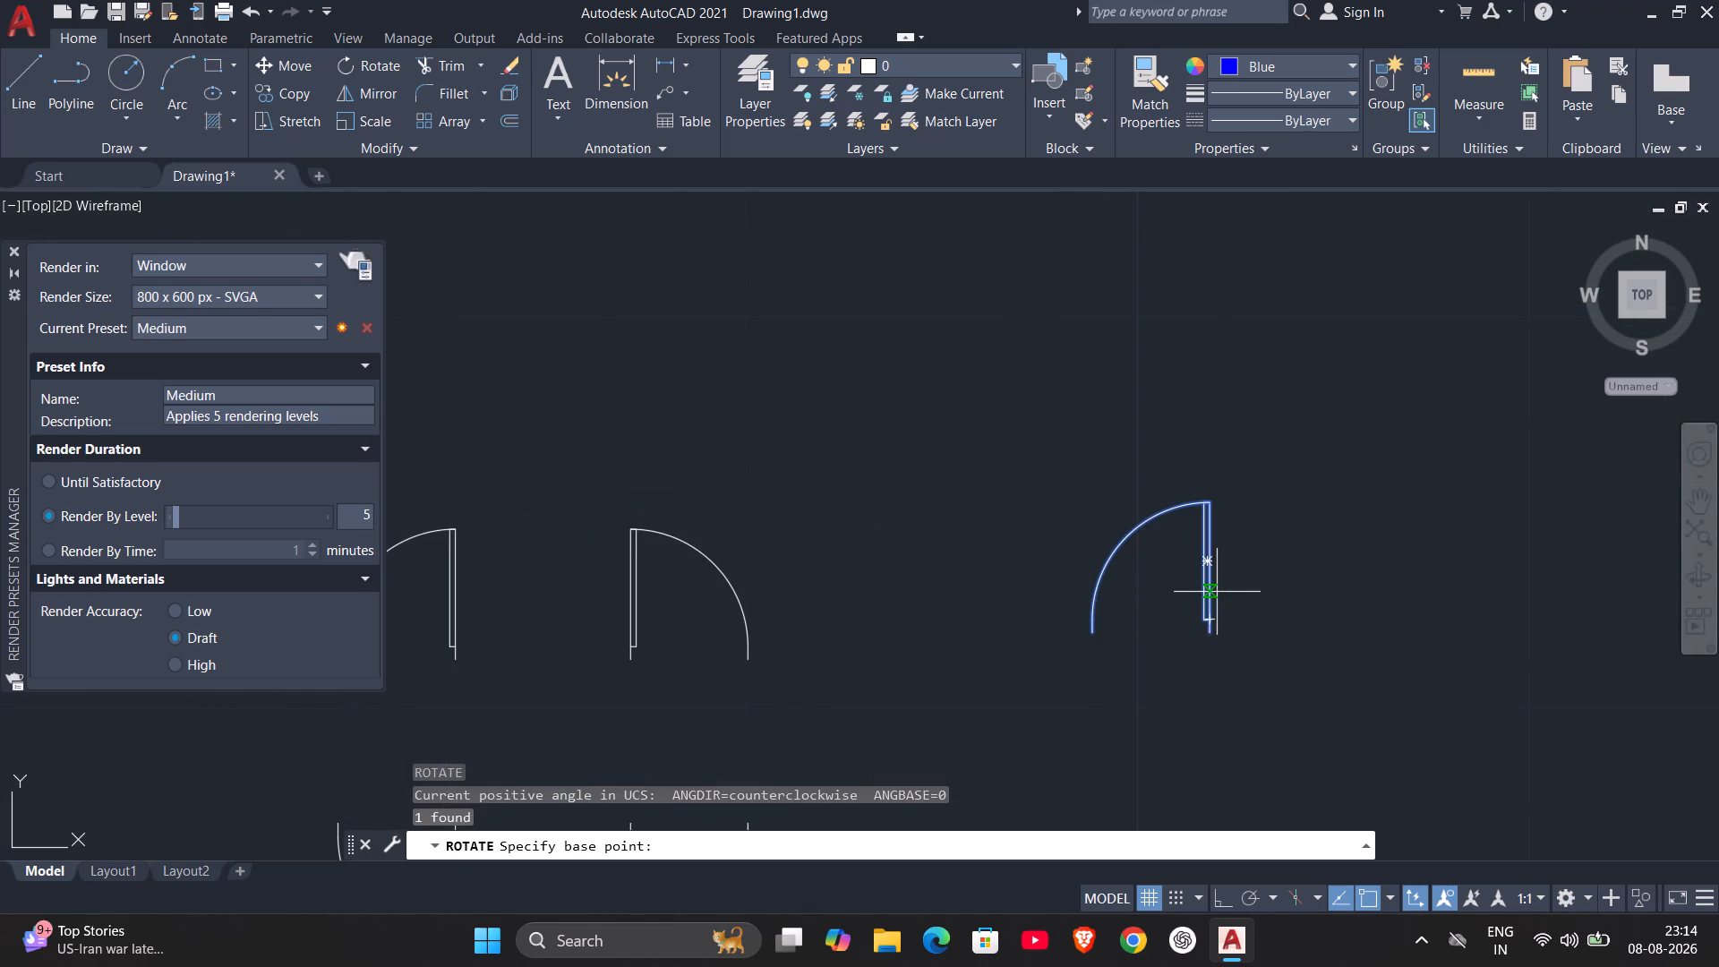
pyautogui.press('F8')
pyautogui.click(1179, 578)
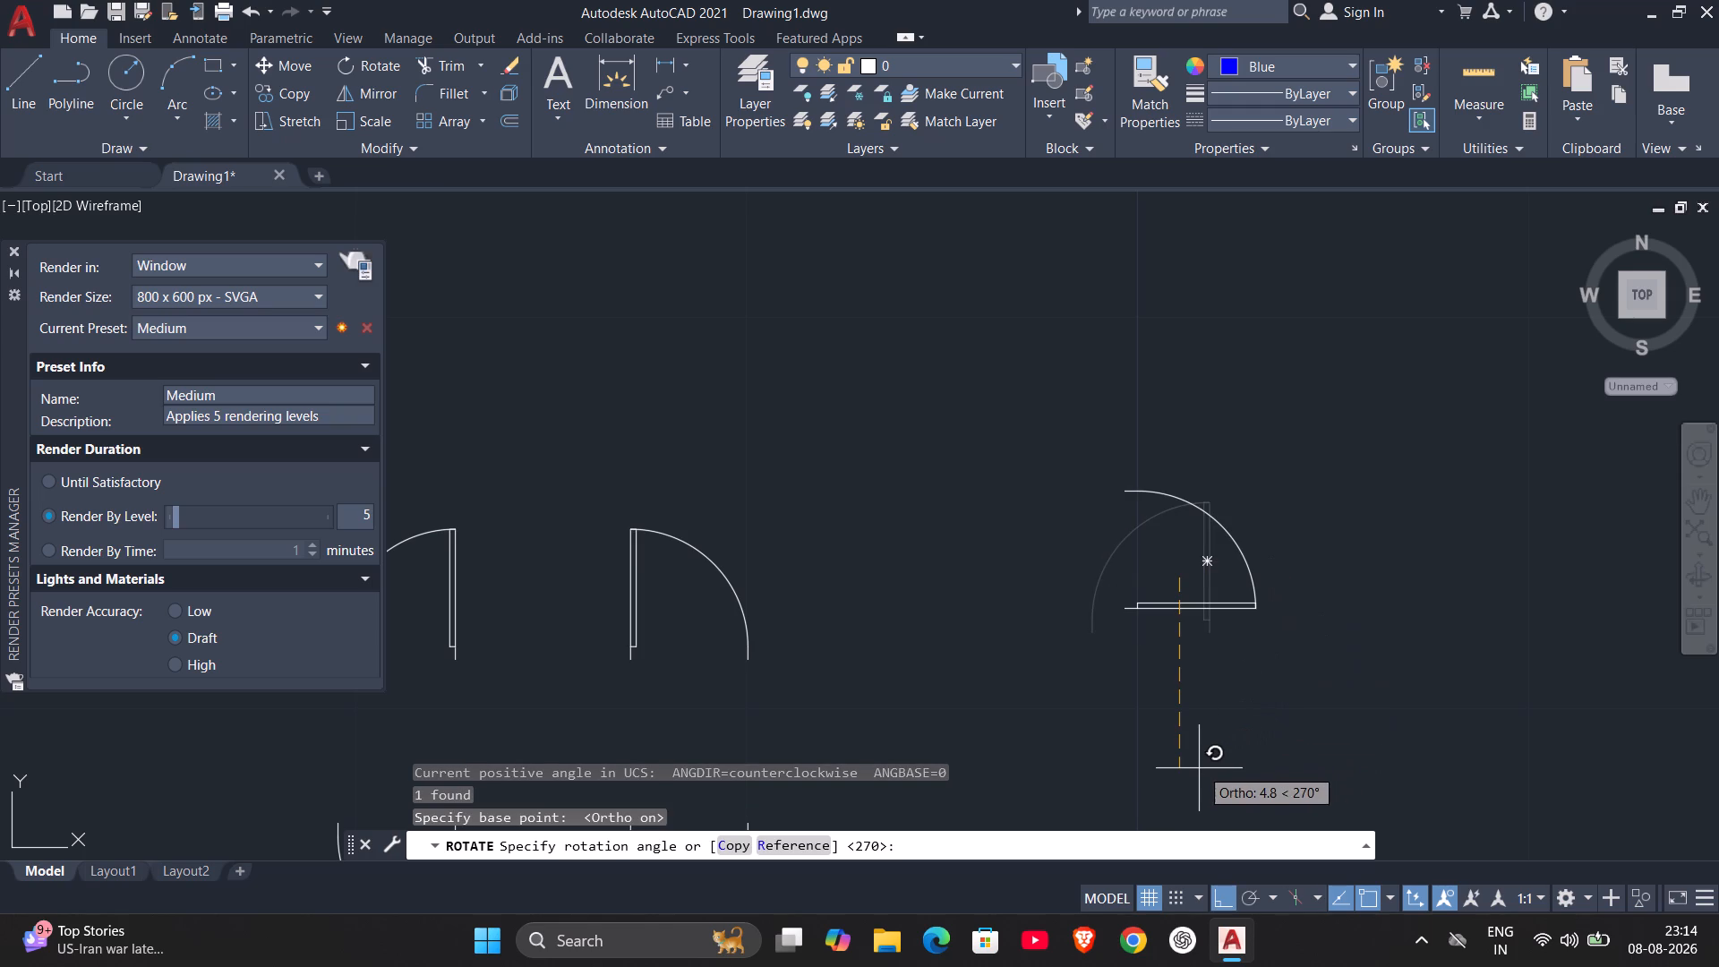
pyautogui.click(1199, 768)
# Copy the rotated door, with Ortho off, into the west wall of the eastern bedroom, near that wall's south end.
pyautogui.moveTo(1082, 449); pyautogui.dragTo(1086, 458)
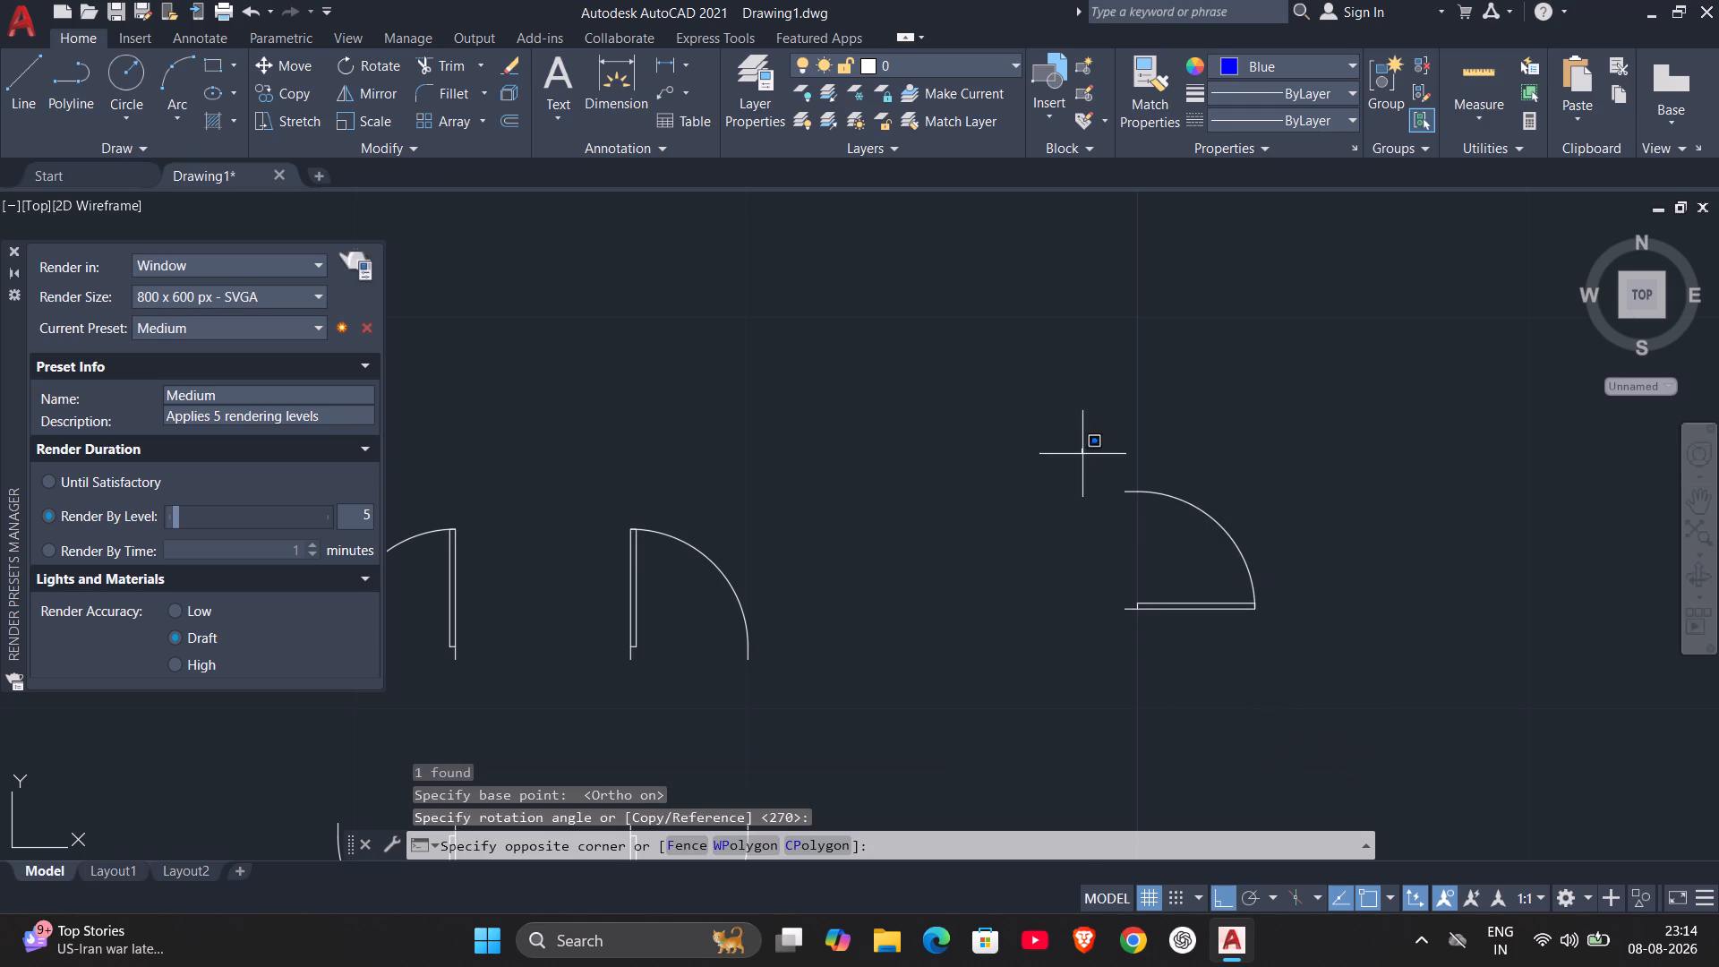
pyautogui.moveTo(1086, 458); pyautogui.dragTo(1104, 486)
pyautogui.click(1381, 706)
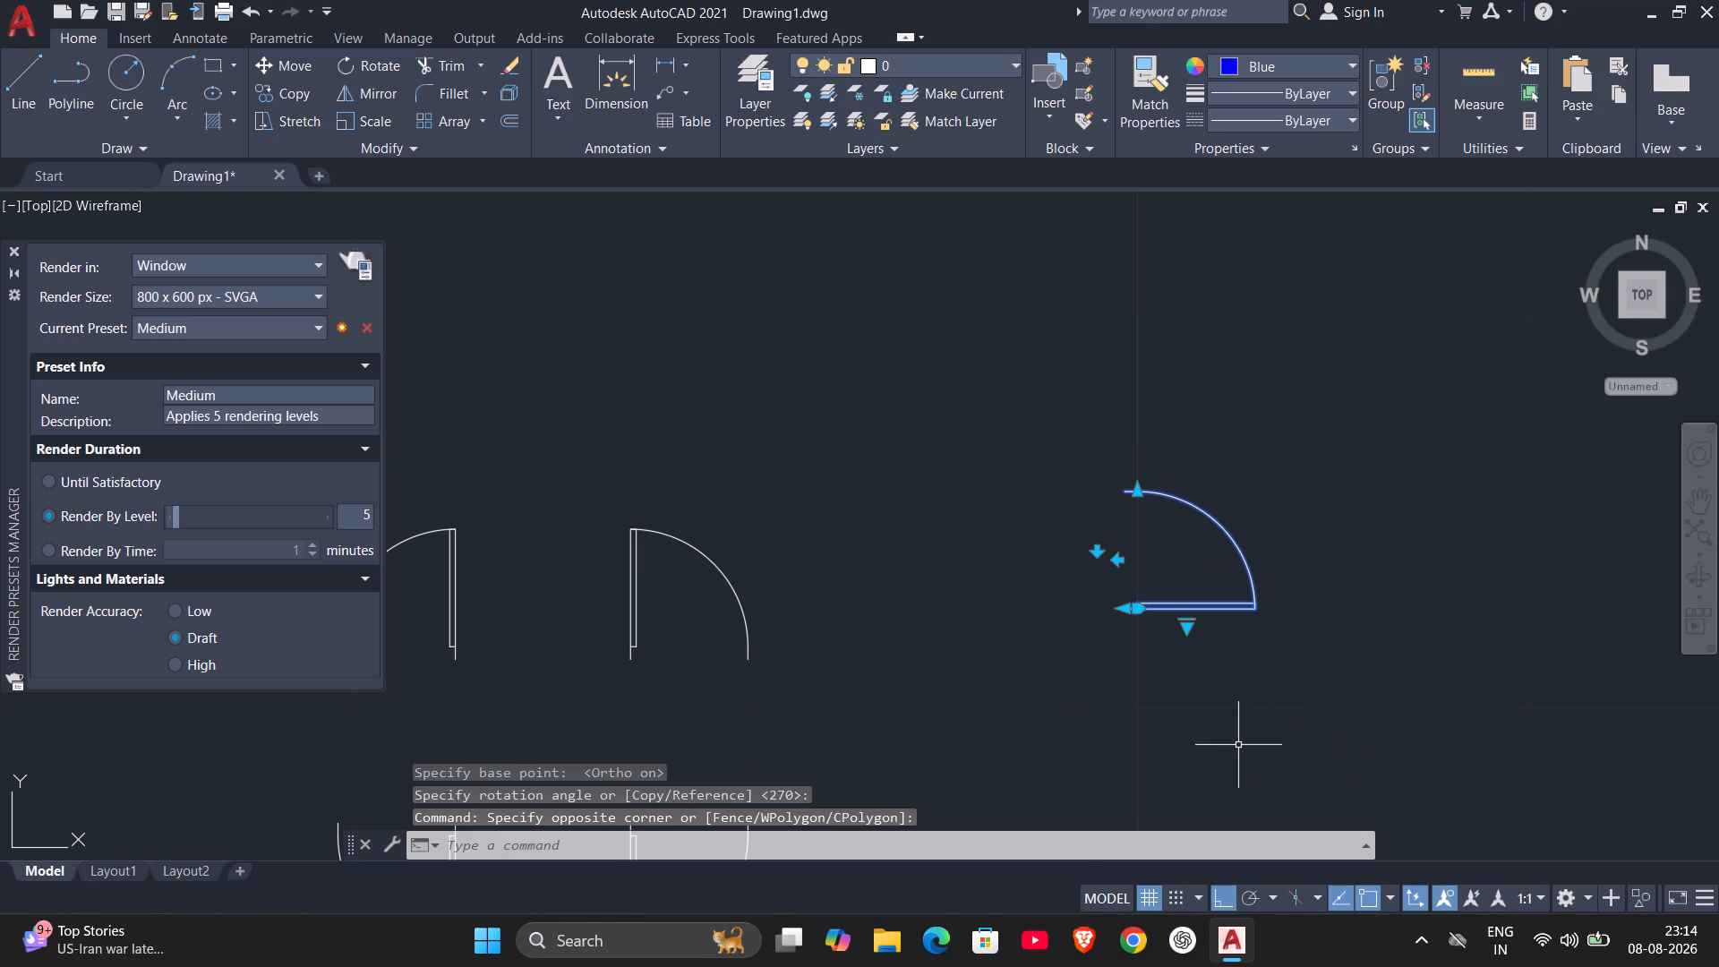
pyautogui.write('CO')
pyautogui.press('Return')
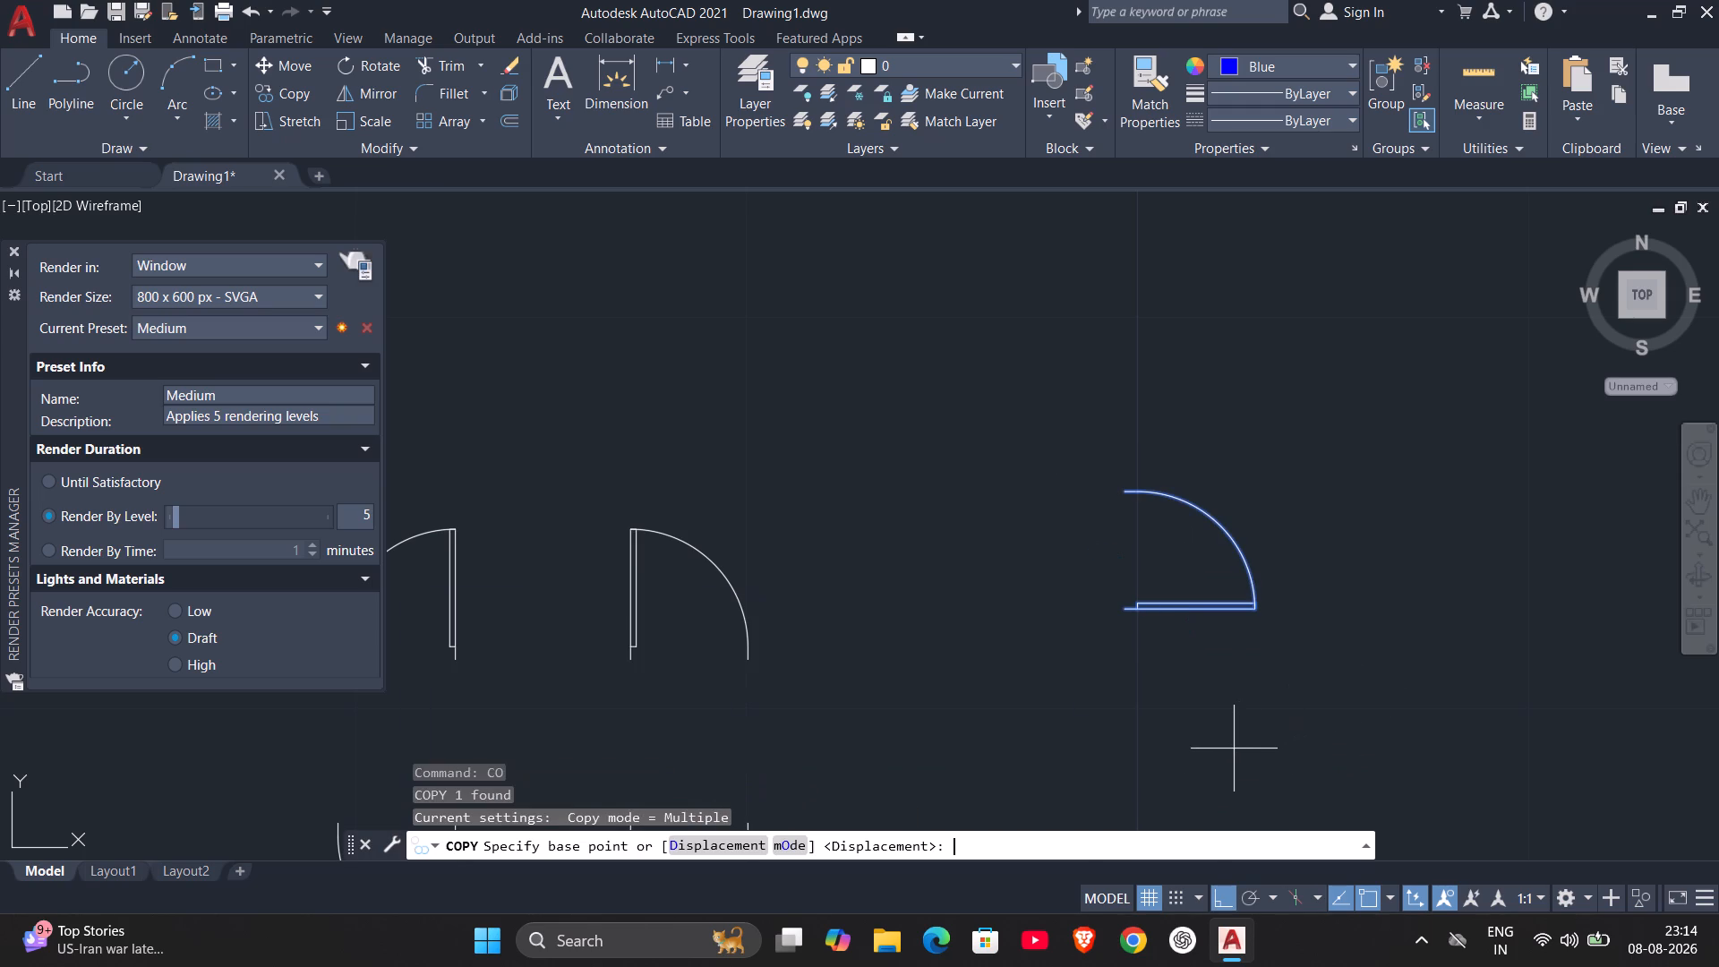
pyautogui.scroll(3, 1174, 740)
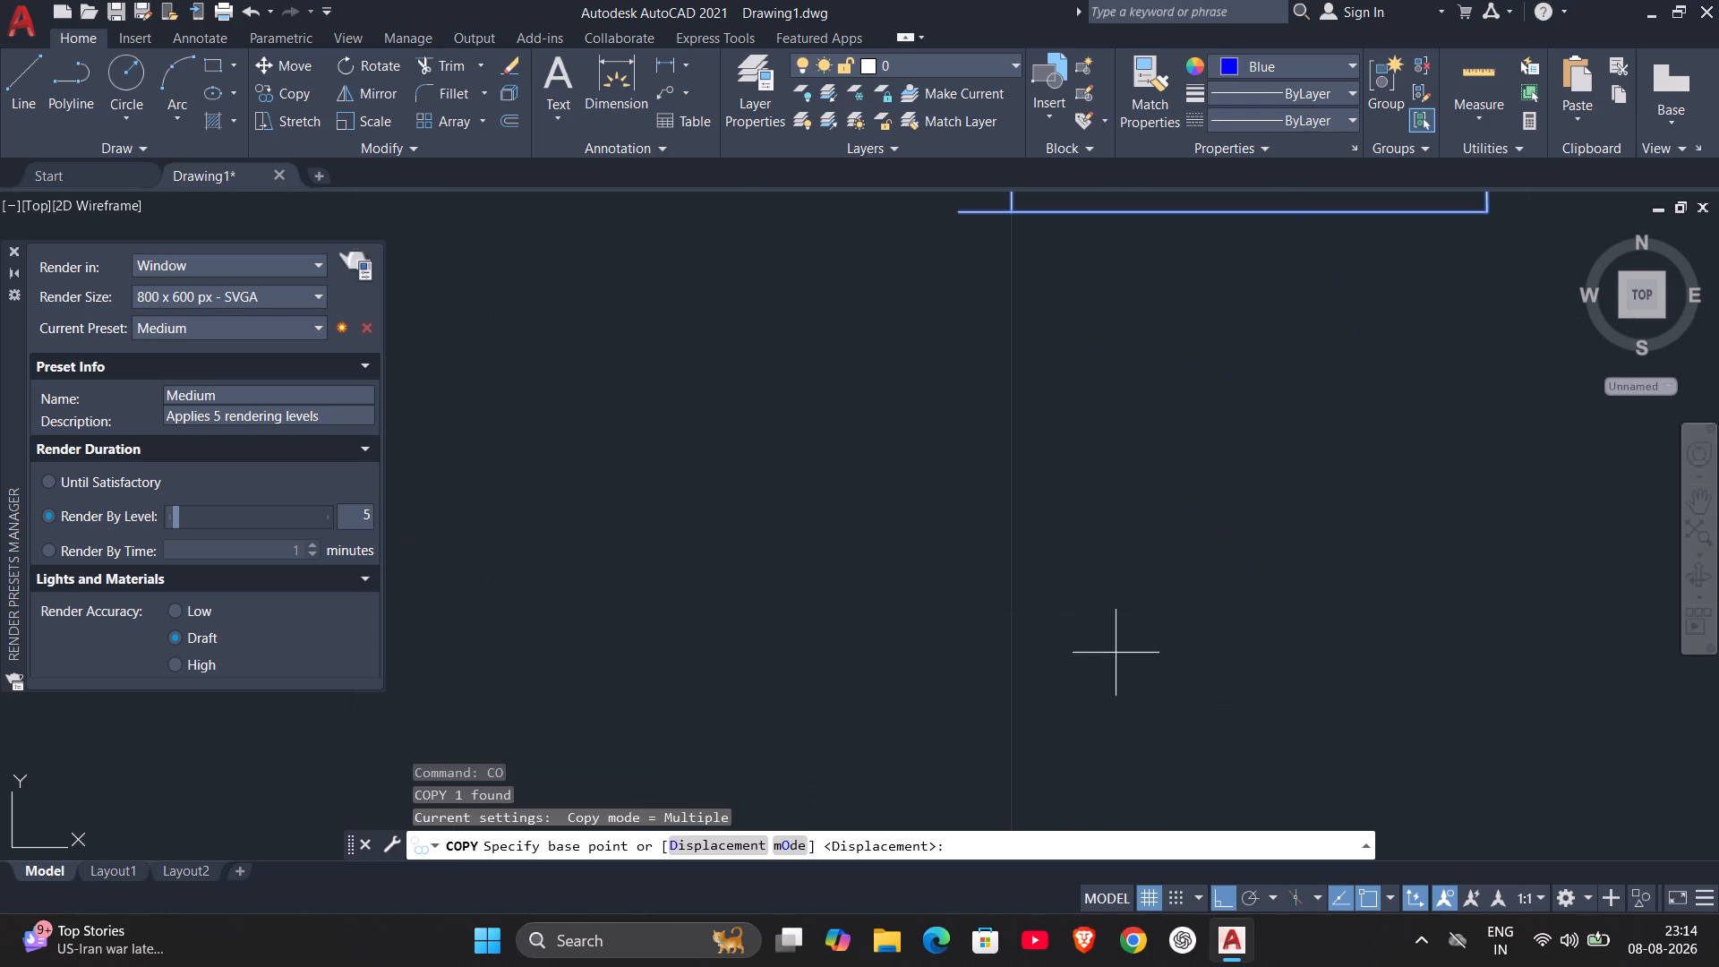
pyautogui.scroll(-1, 1112, 647)
pyautogui.moveTo(1122, 661); pyautogui.dragTo(1281, 903, button='middle')
pyautogui.click(1170, 619)
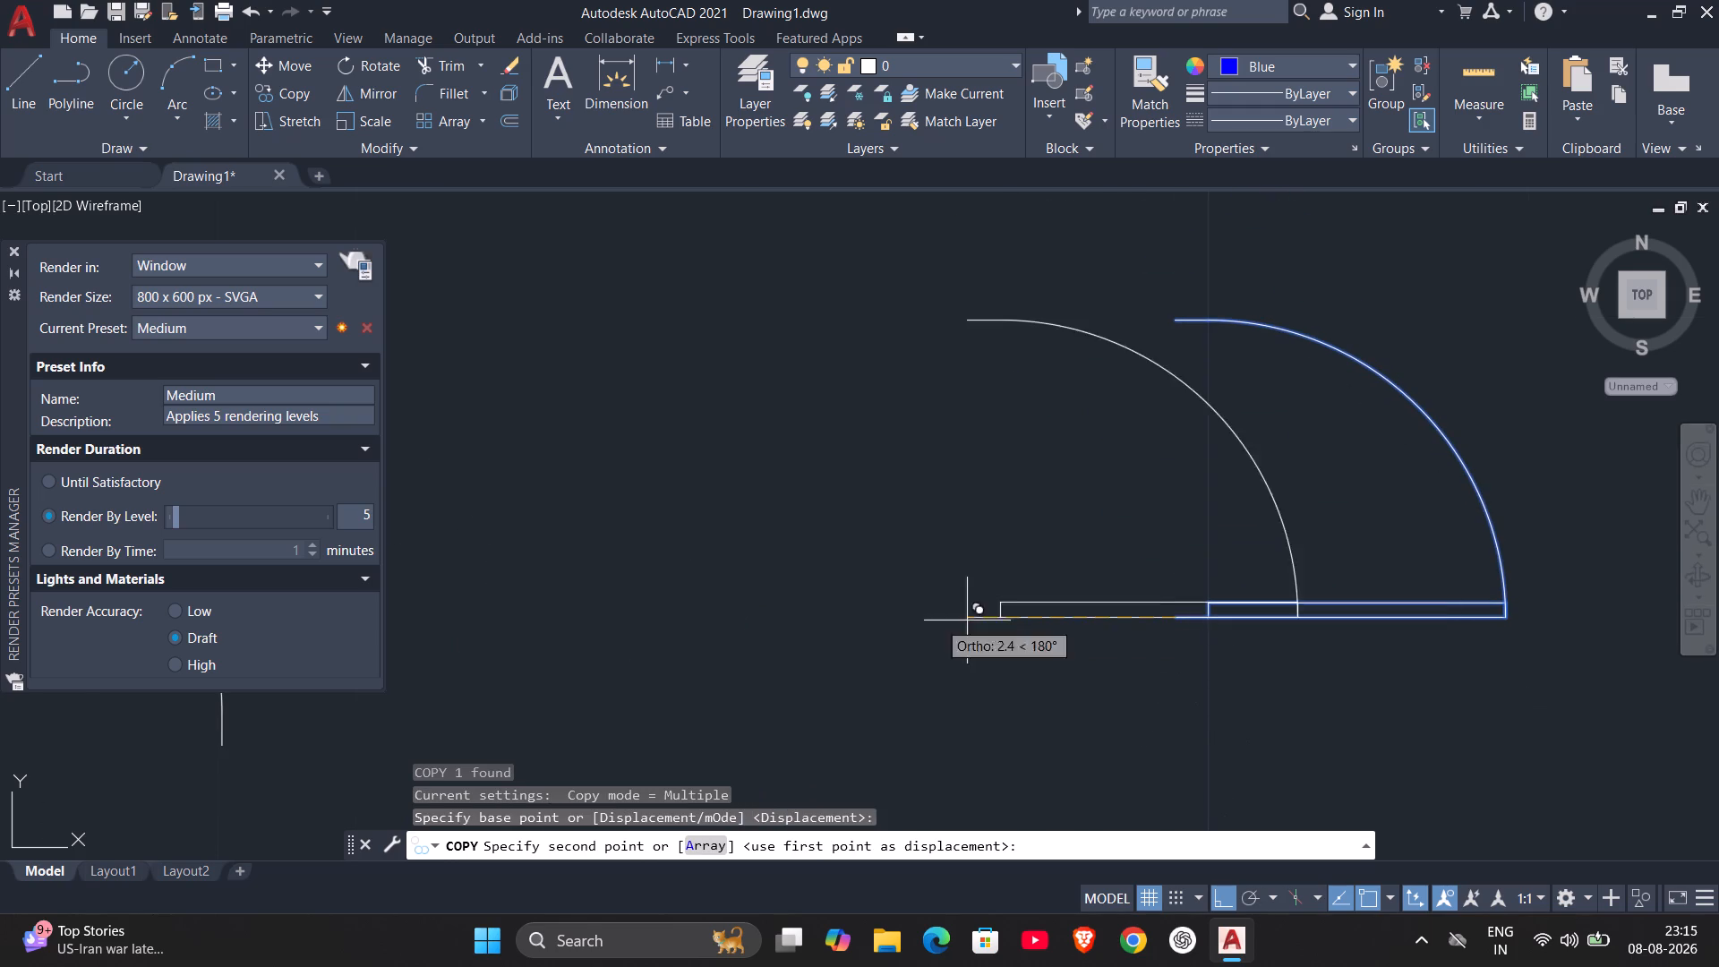
pyautogui.press('F8')
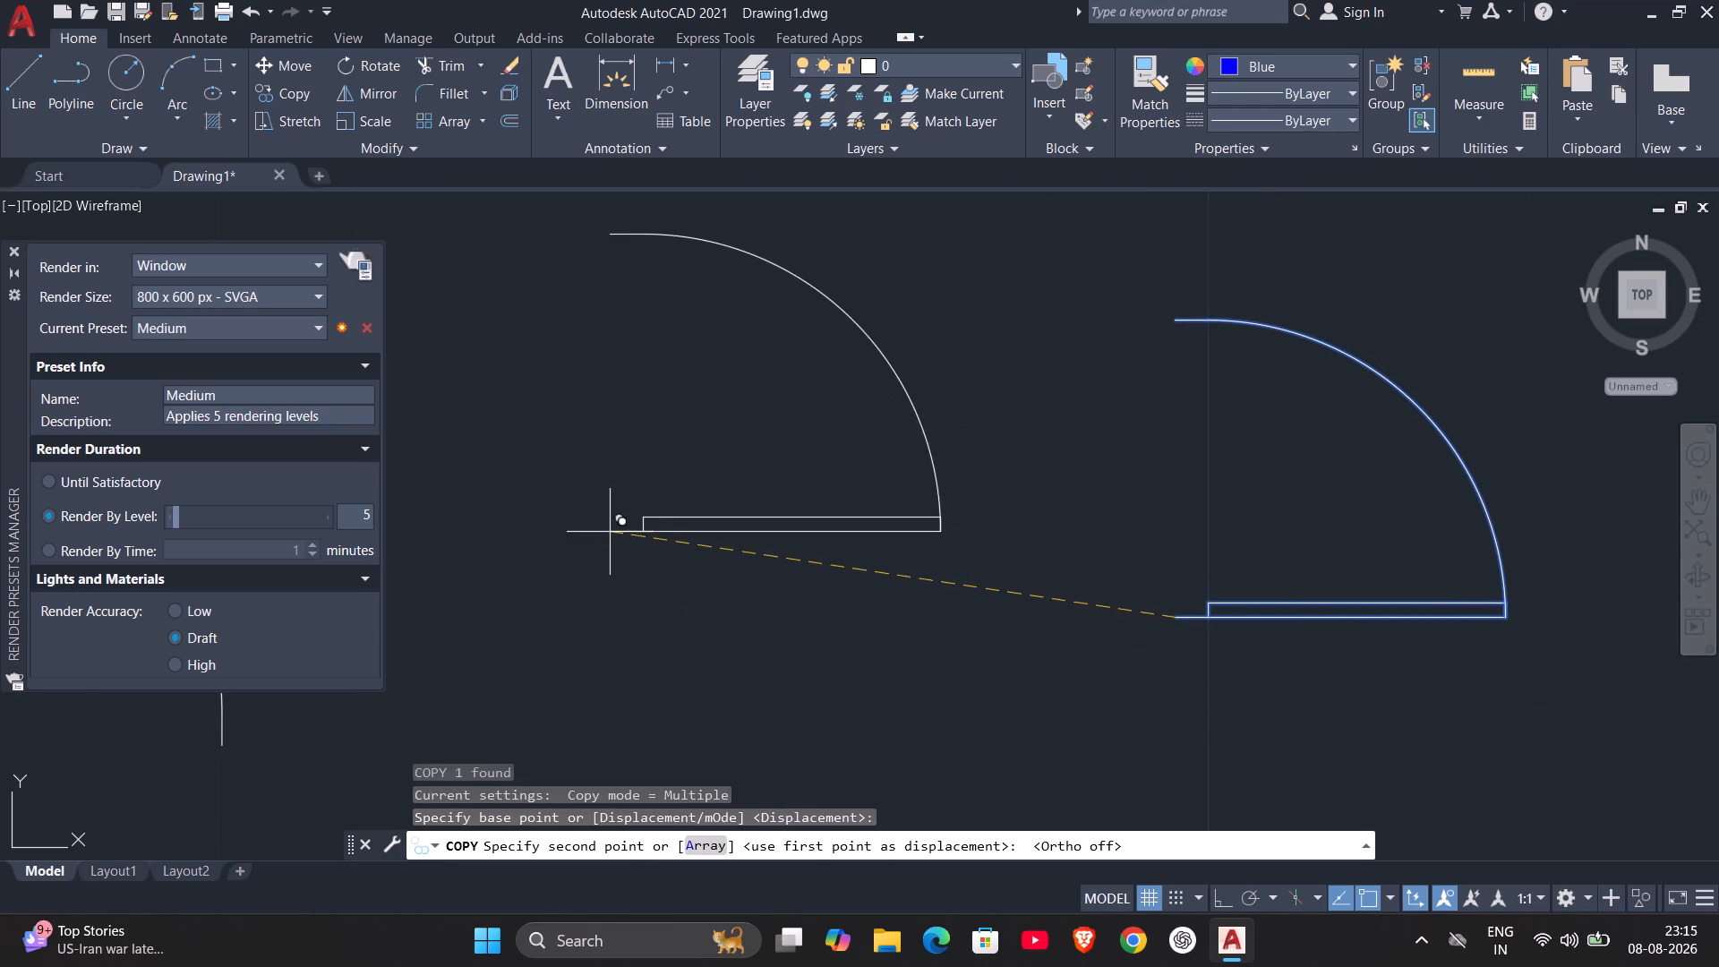
pyautogui.scroll(-4, 610, 532)
pyautogui.moveTo(610, 532); pyautogui.dragTo(1478, 537, button='middle')
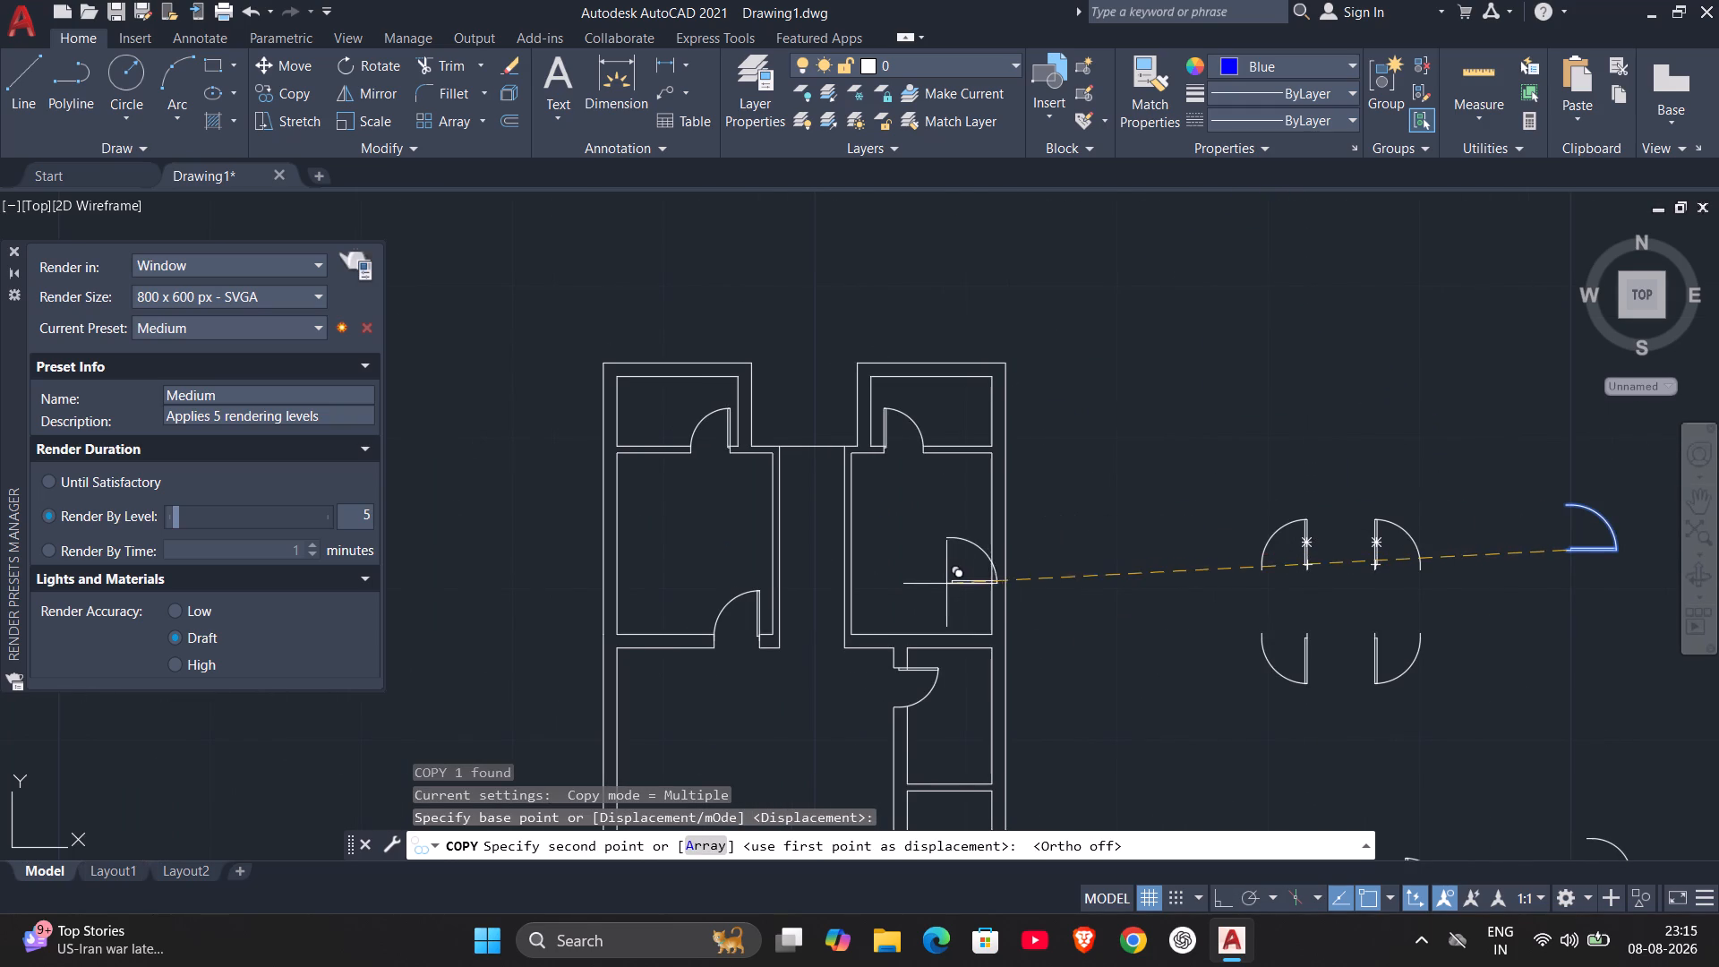
pyautogui.scroll(5, 862, 603)
pyautogui.moveTo(857, 612); pyautogui.dragTo(1102, 437, button='middle')
pyautogui.scroll(-1, 857, 612)
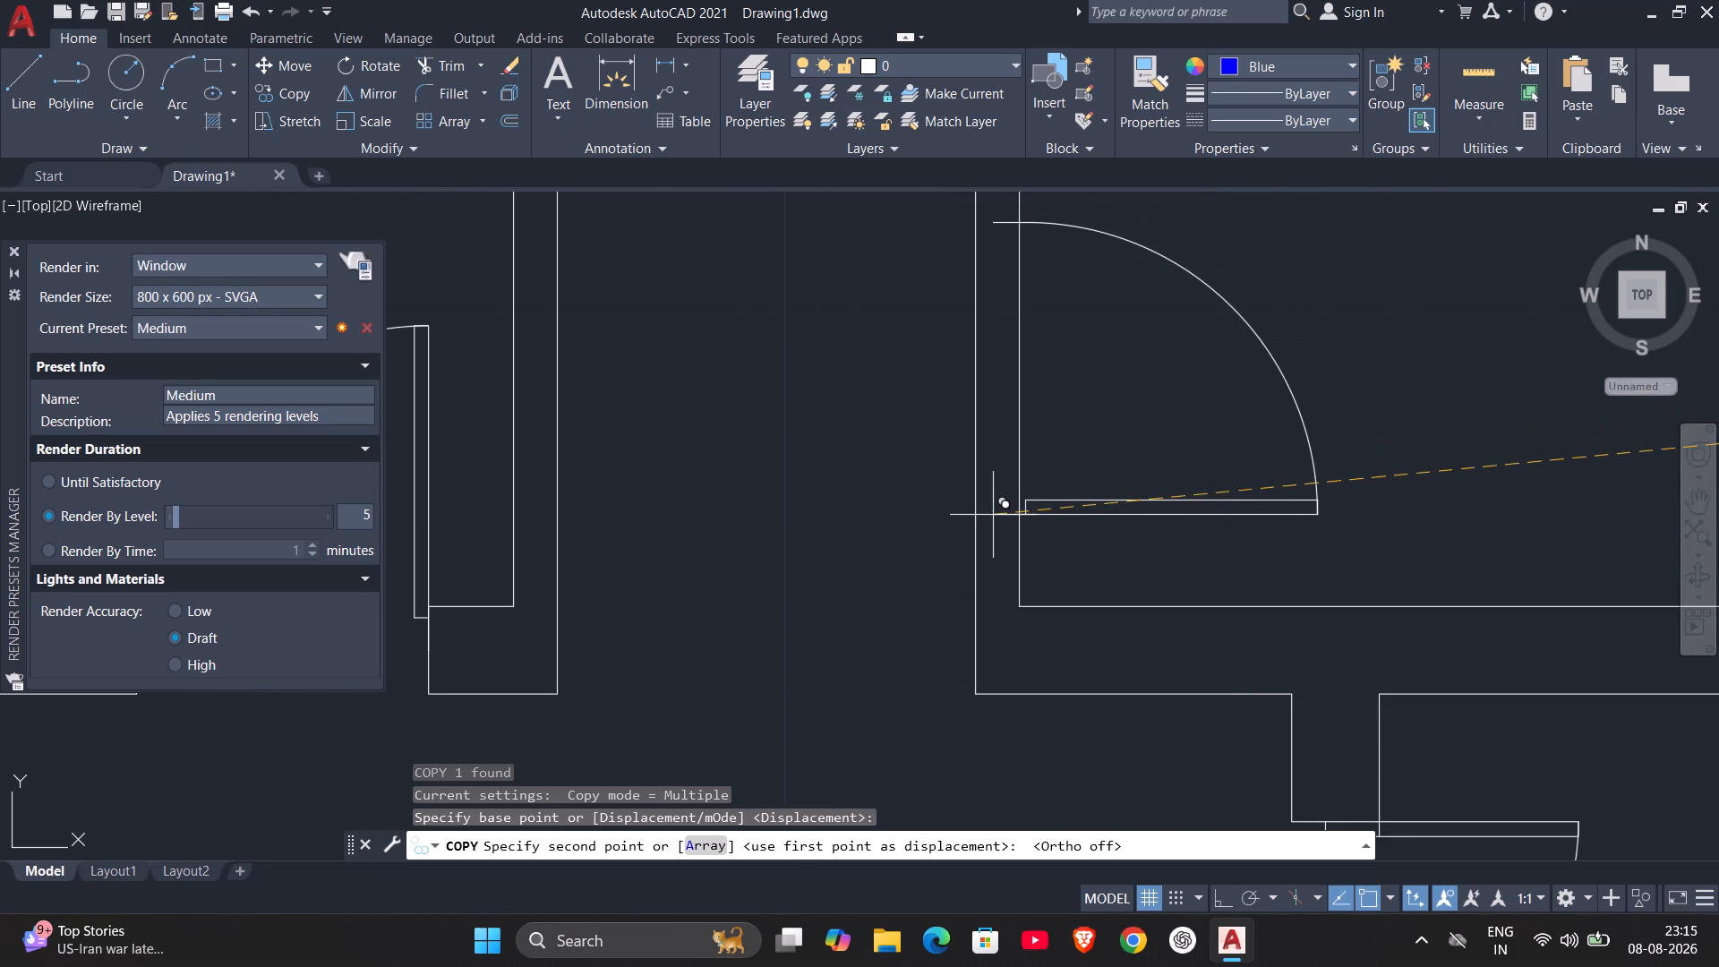
pyautogui.moveTo(989, 512); pyautogui.dragTo(946, 579, button='middle')
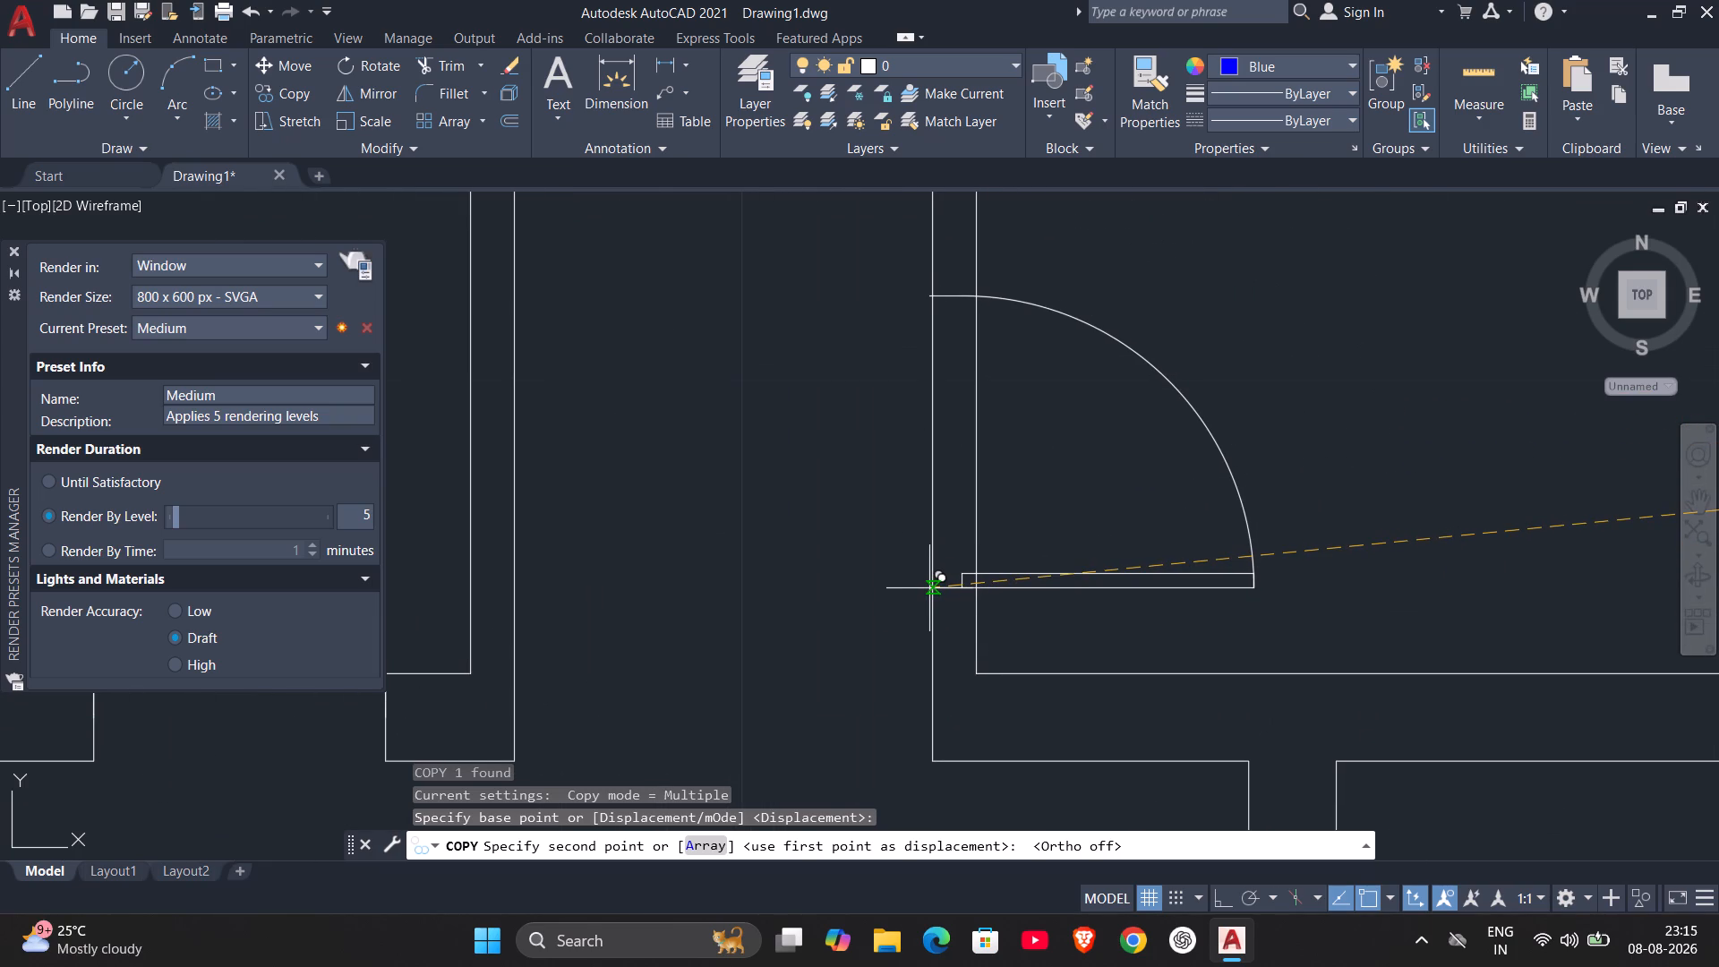
pyautogui.scroll(2, 930, 587)
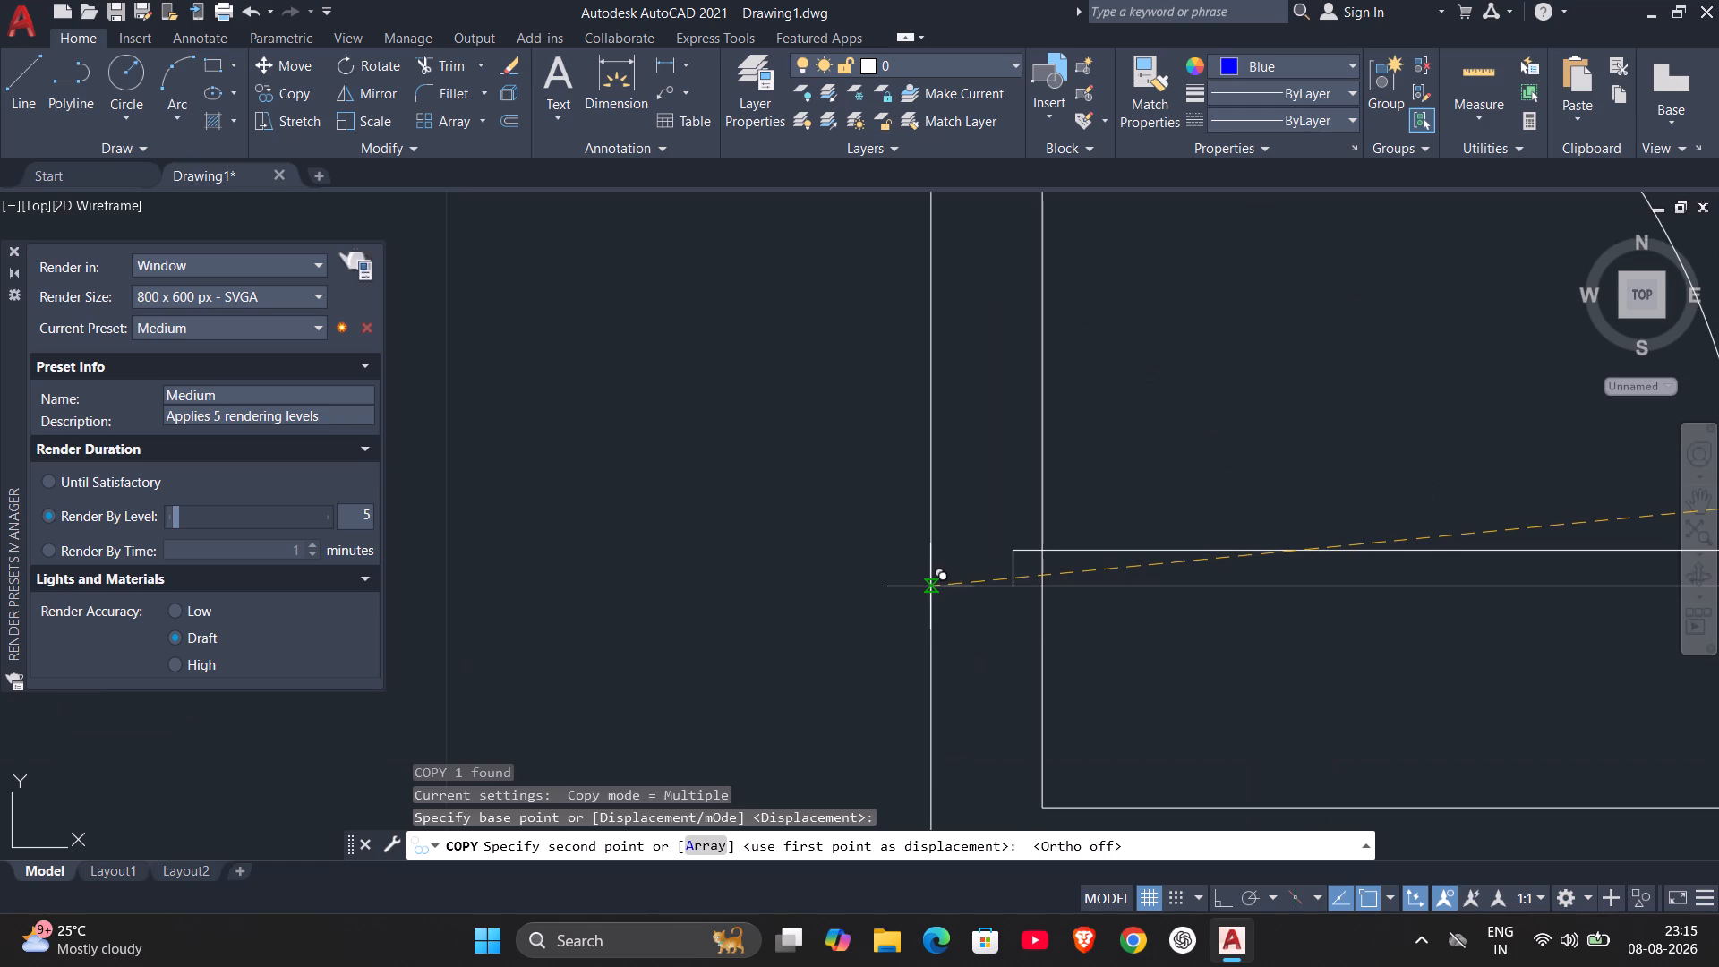
pyautogui.click(930, 586)
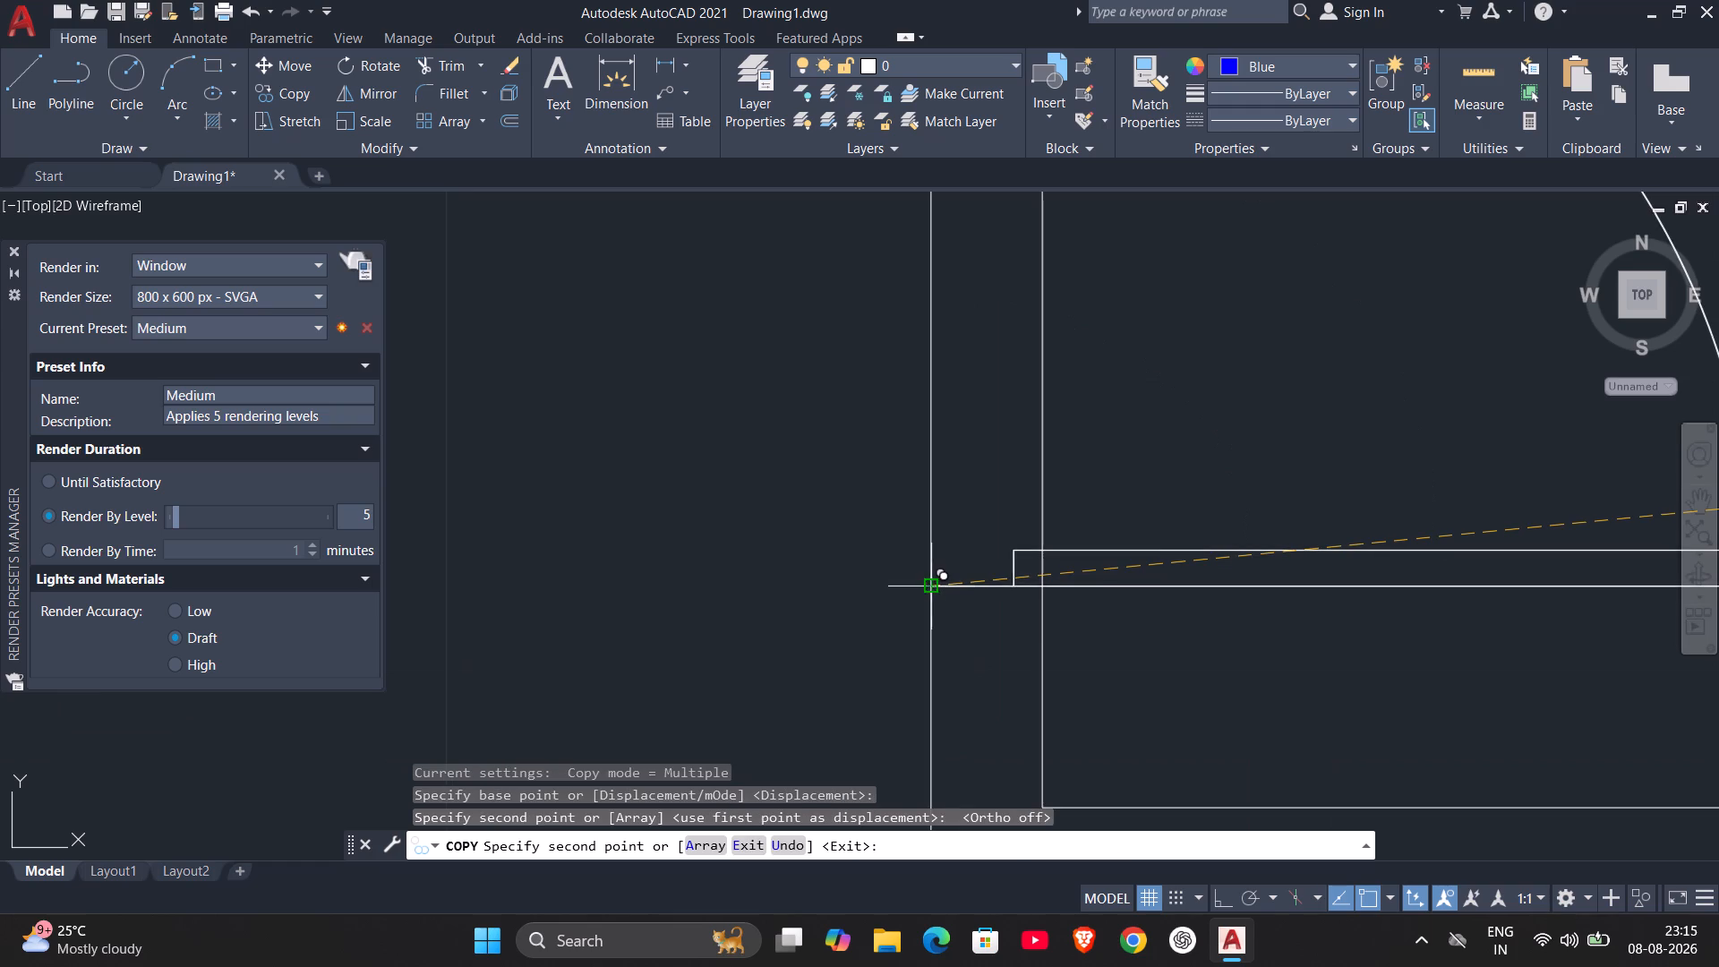
pyautogui.scroll(-4, 991, 554)
pyautogui.press('Escape')
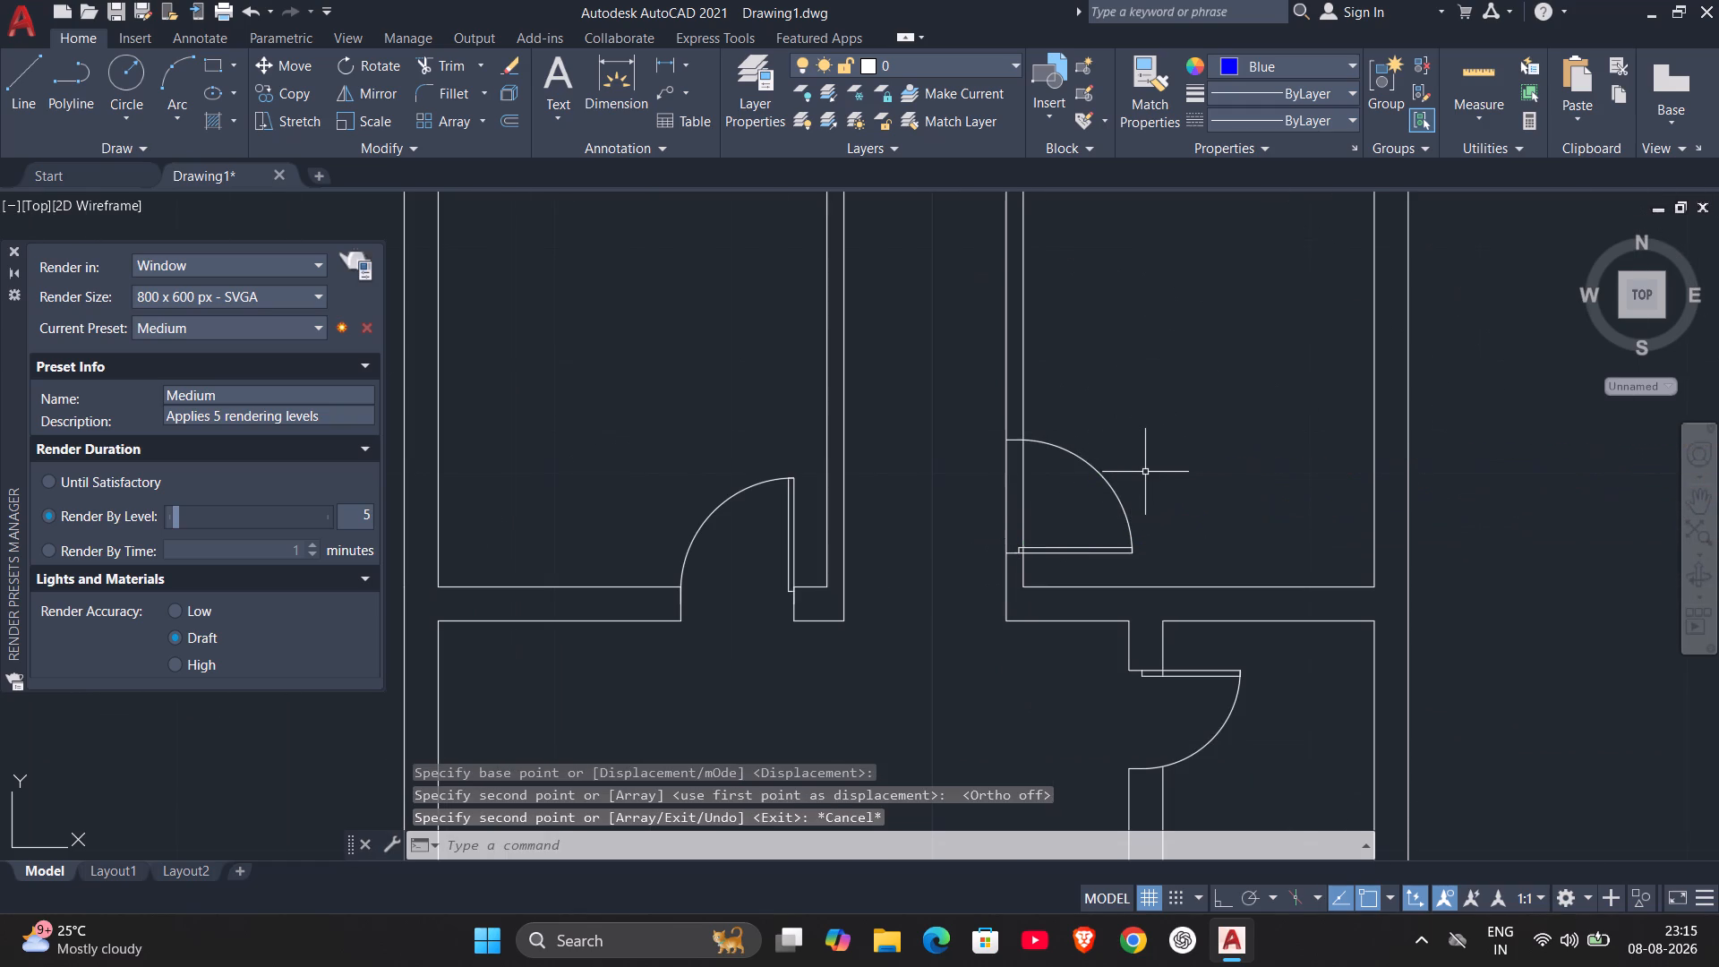
# Trim both wall lines across the new door in the eastern bedroom's west wall to open the doorway.
pyautogui.write('TR')
pyautogui.press('Return')
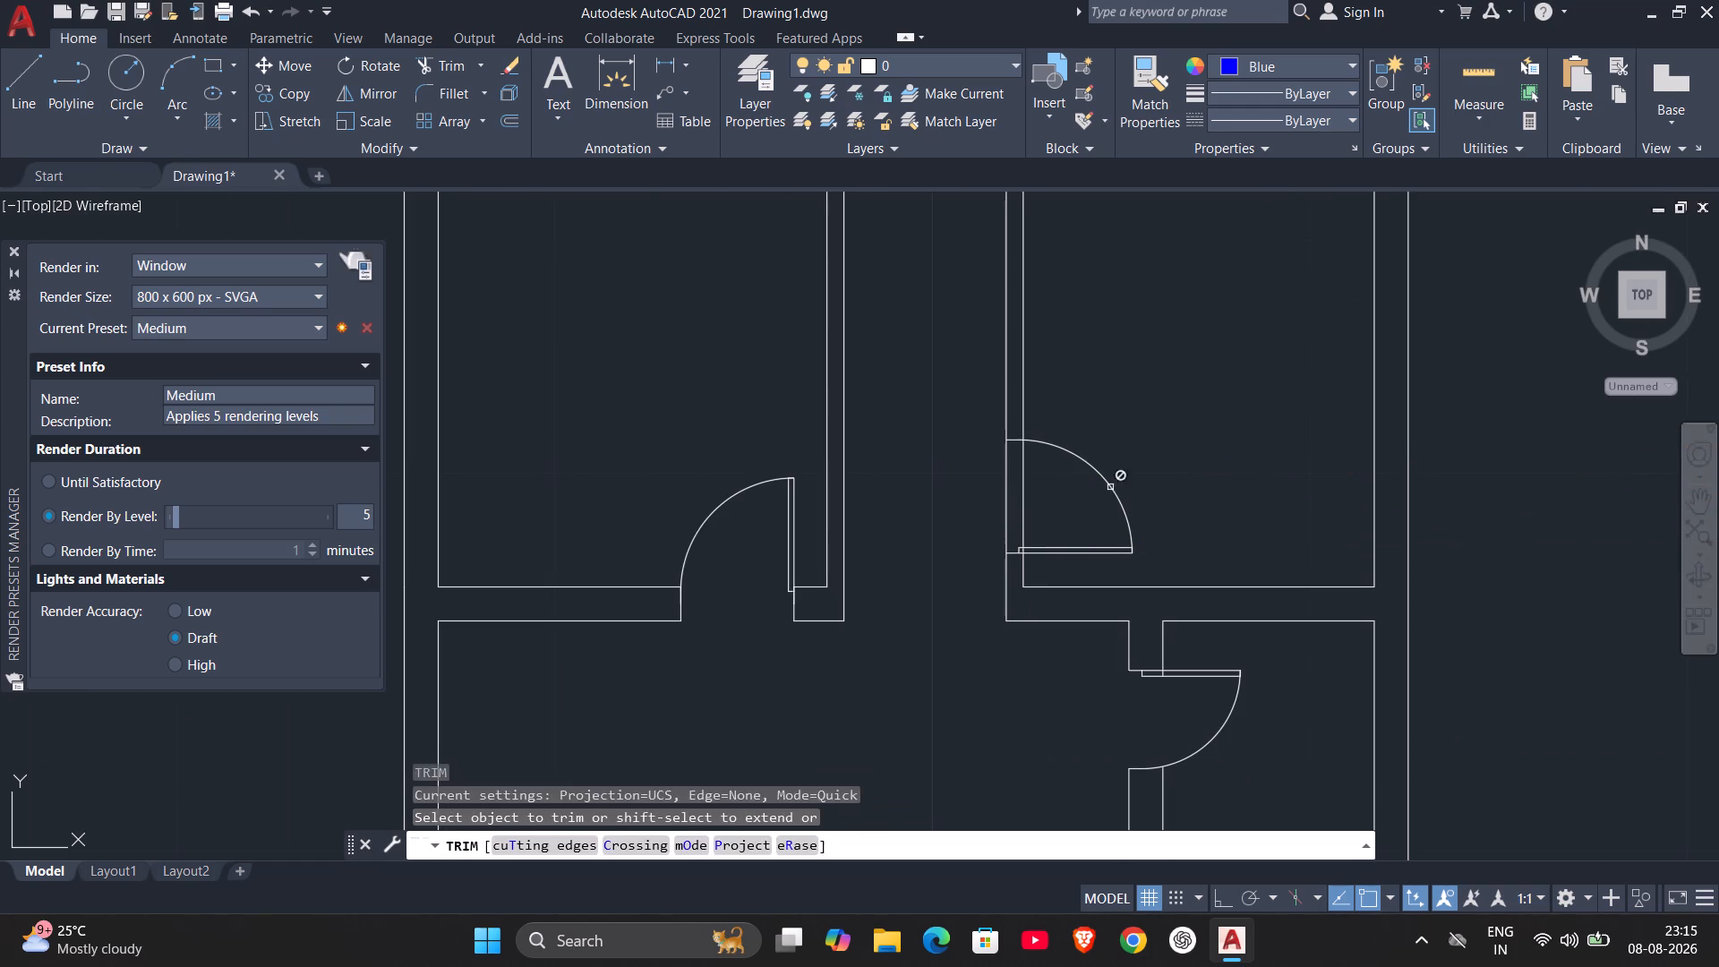
pyautogui.moveTo(1069, 491); pyautogui.dragTo(959, 519)
pyautogui.scroll(-1, 955, 505)
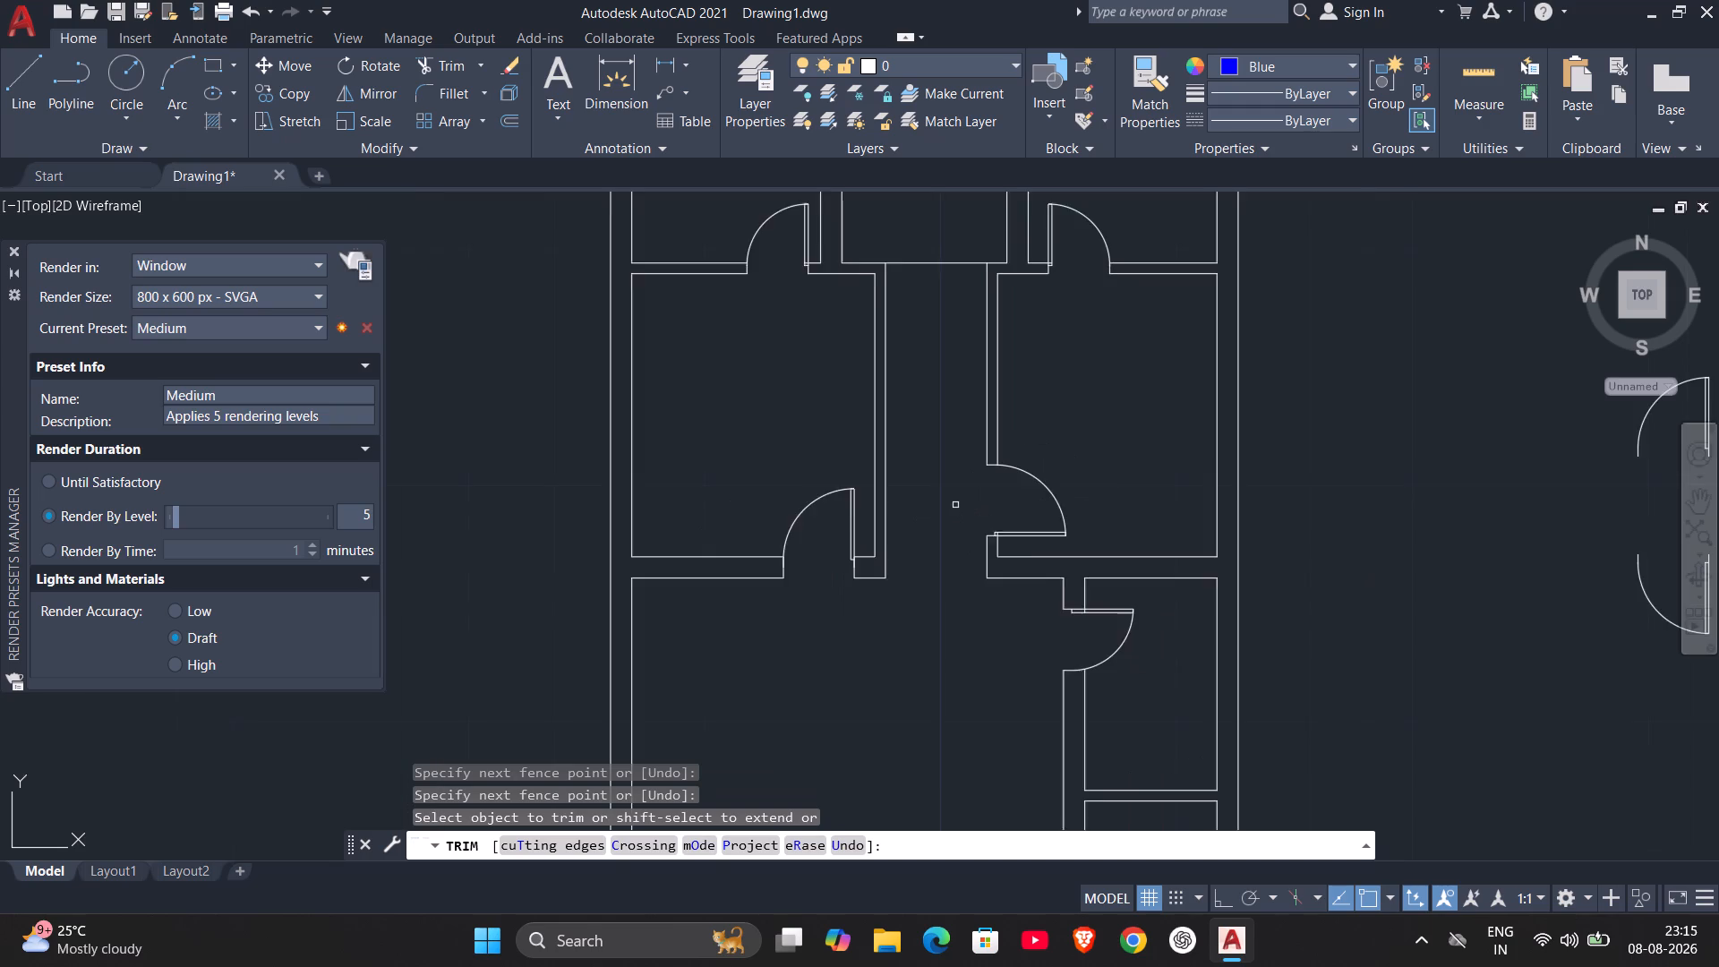
pyautogui.scroll(-1, 955, 505)
pyautogui.press('Escape')
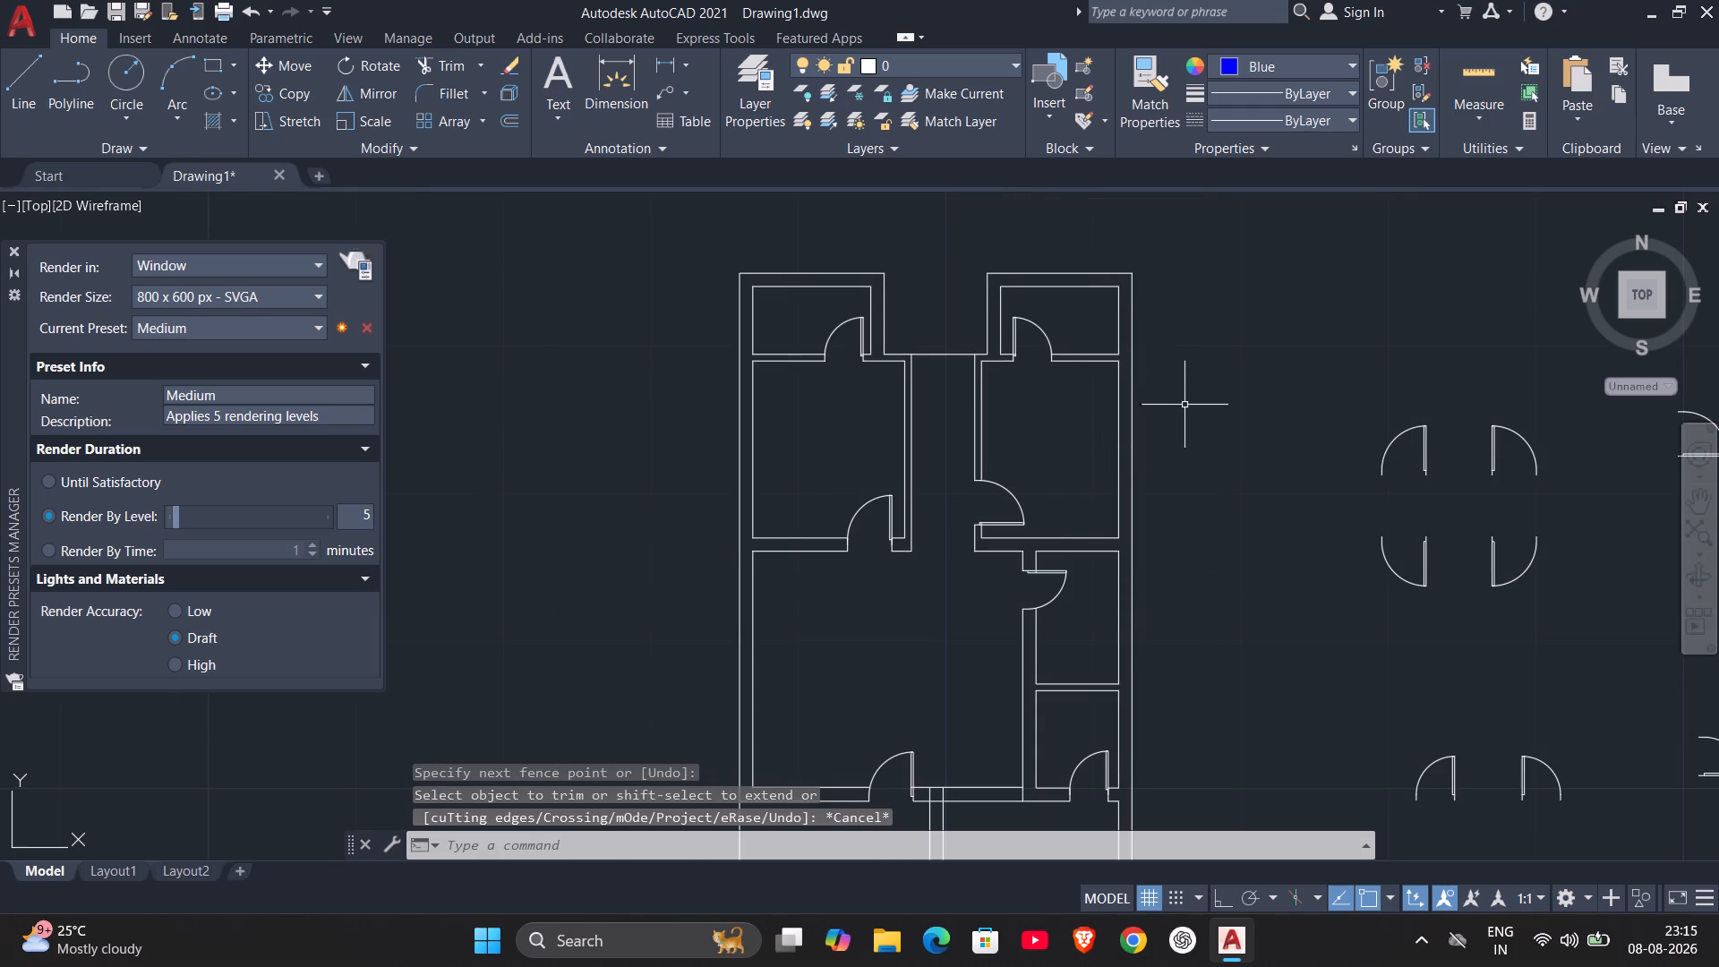
# Copy the door in the large central room's south wall about 6.8 east along that wall, with Ortho on.
pyautogui.scroll(-1, 1210, 482)
pyautogui.moveTo(1194, 536); pyautogui.dragTo(1180, 465, button='middle')
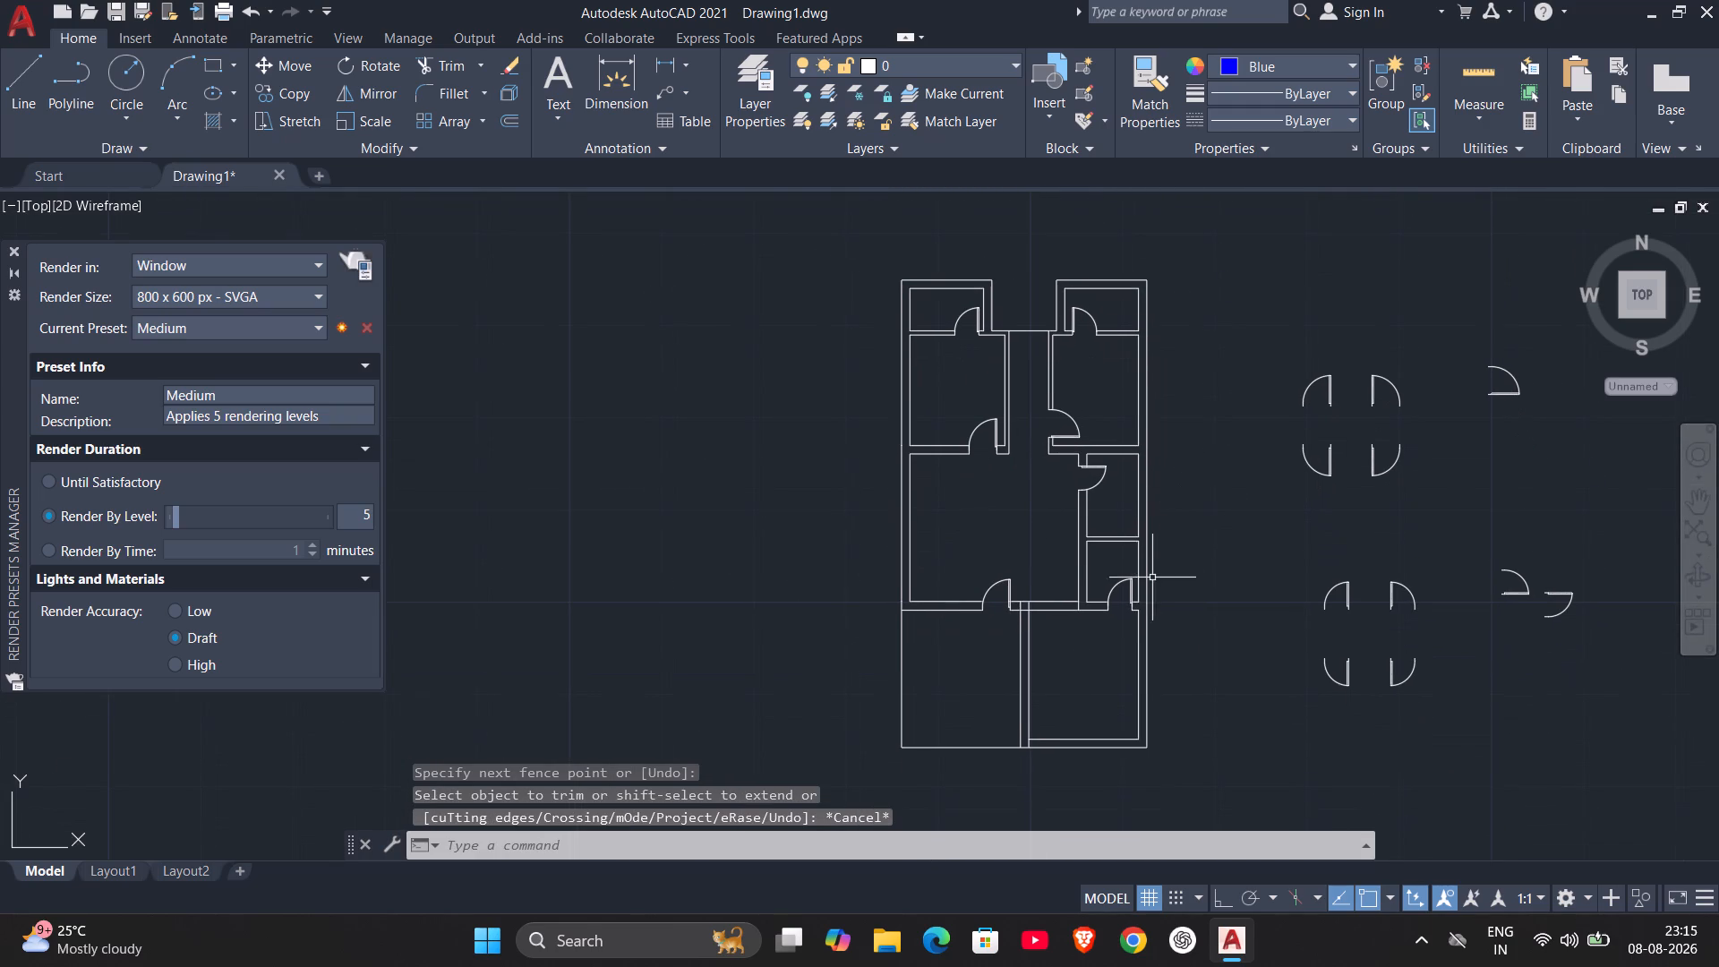
pyautogui.scroll(2, 1149, 579)
pyautogui.moveTo(1048, 706); pyautogui.dragTo(1105, 501, button='middle')
pyautogui.scroll(-1, 1111, 483)
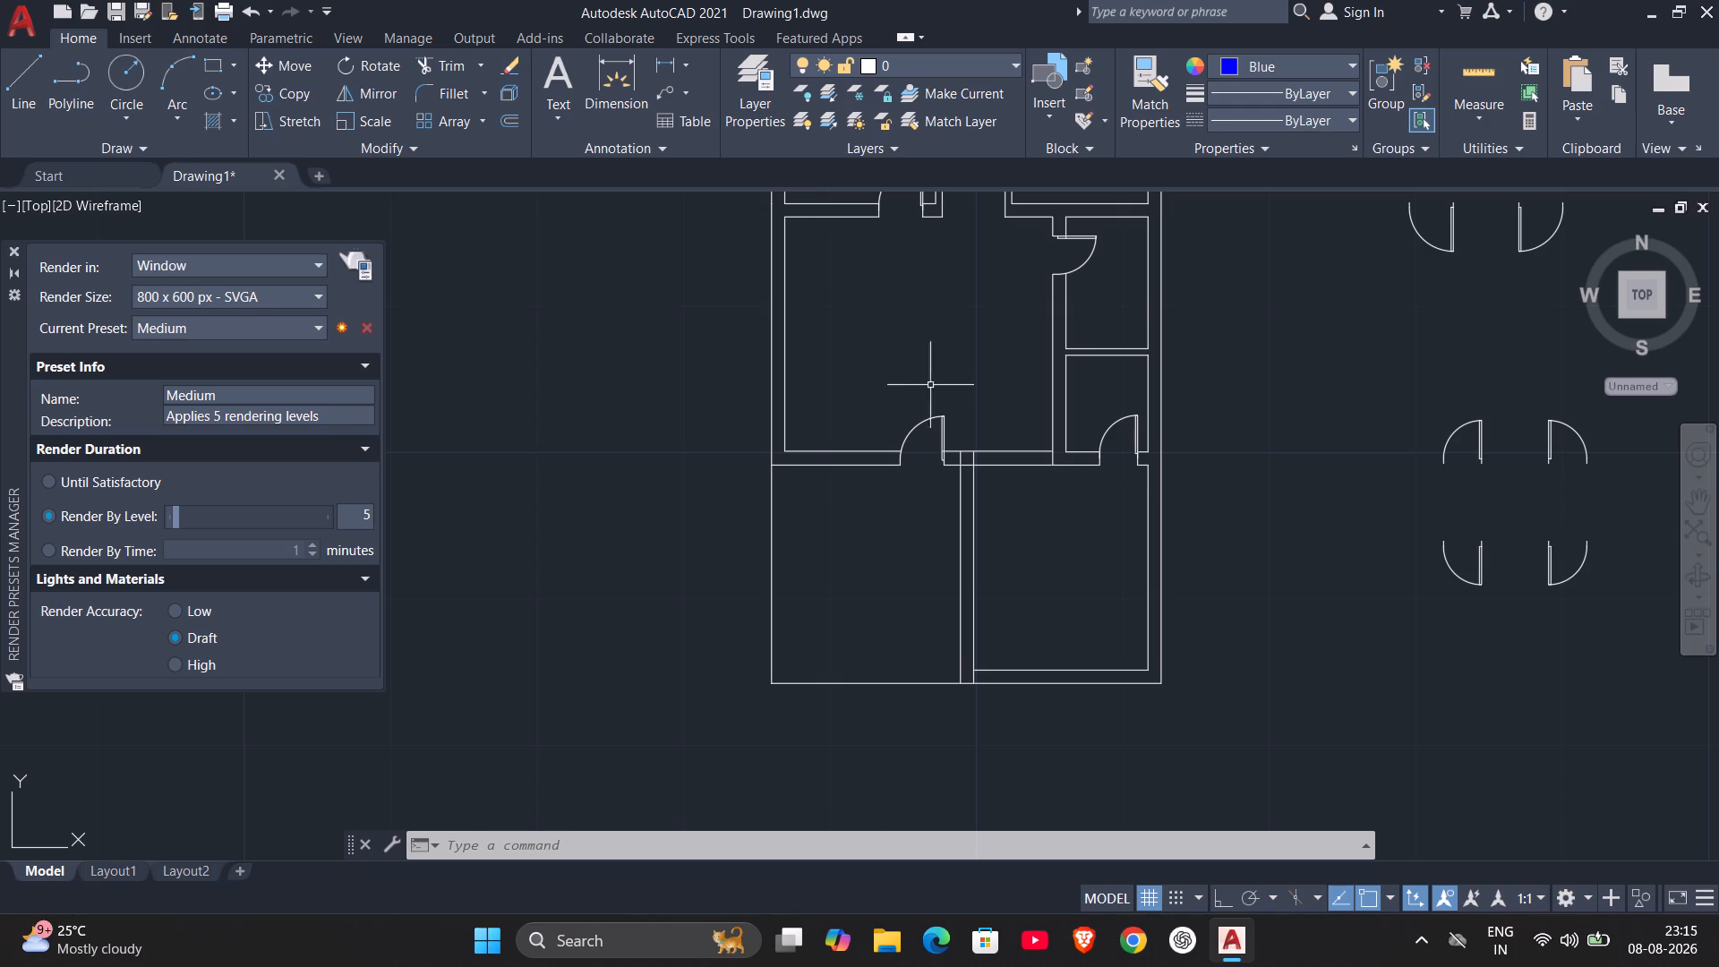
pyautogui.click(936, 418)
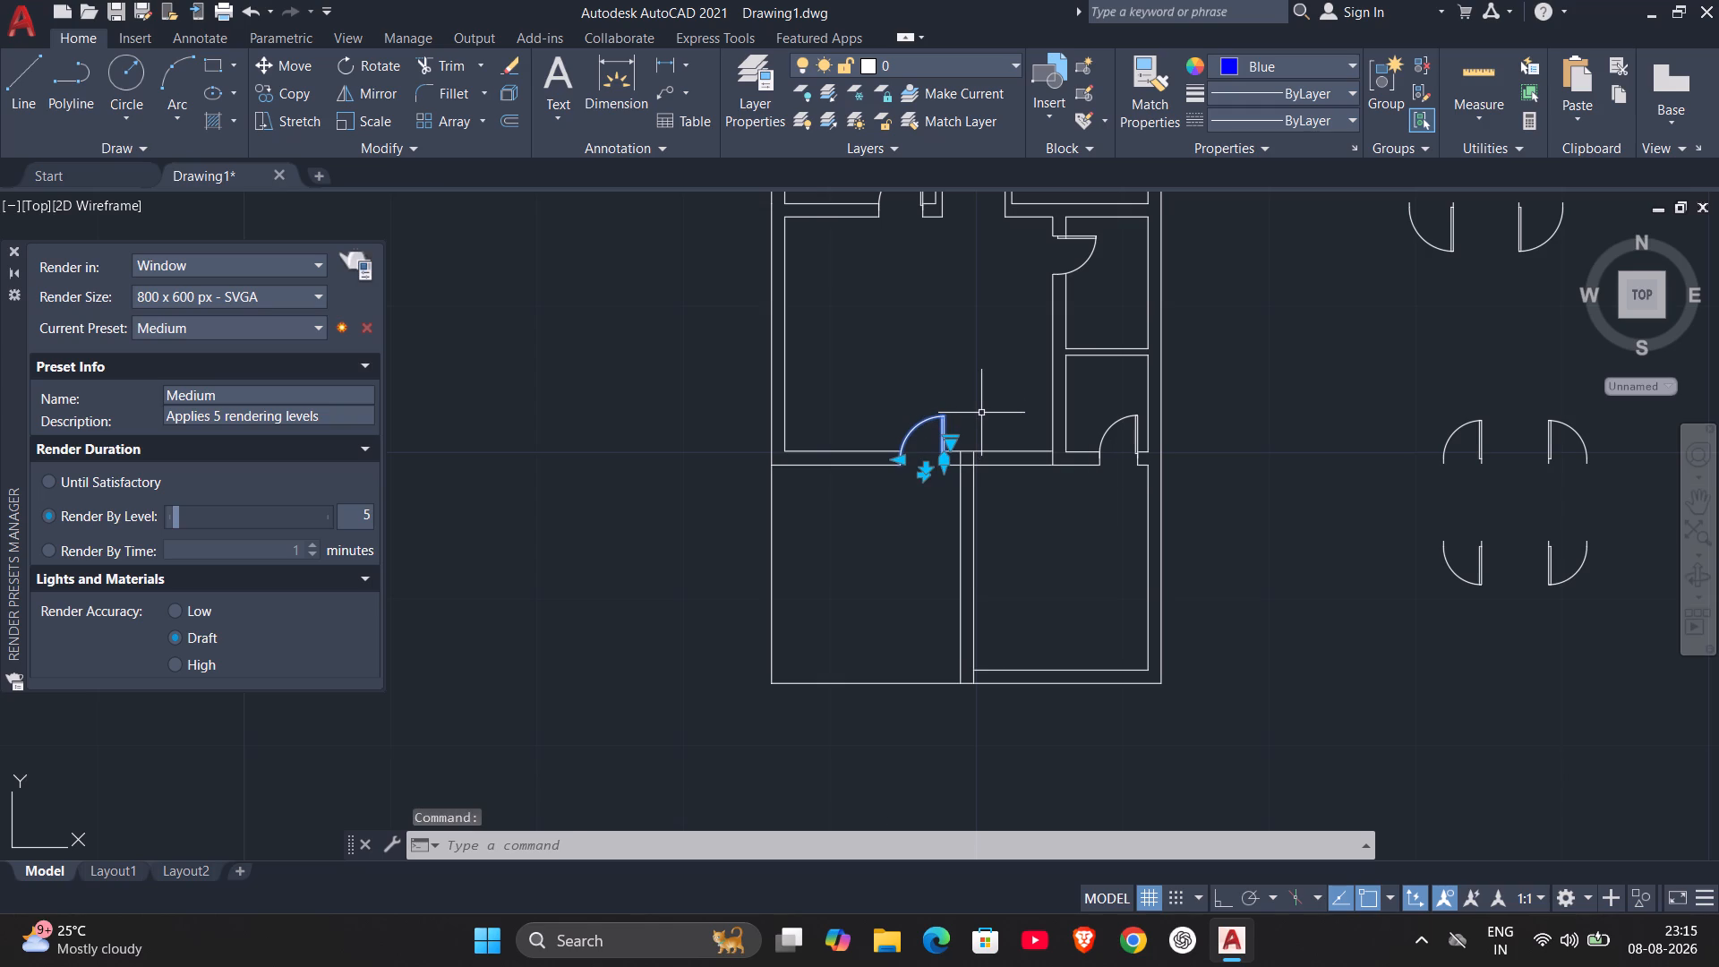
pyautogui.write('CO')
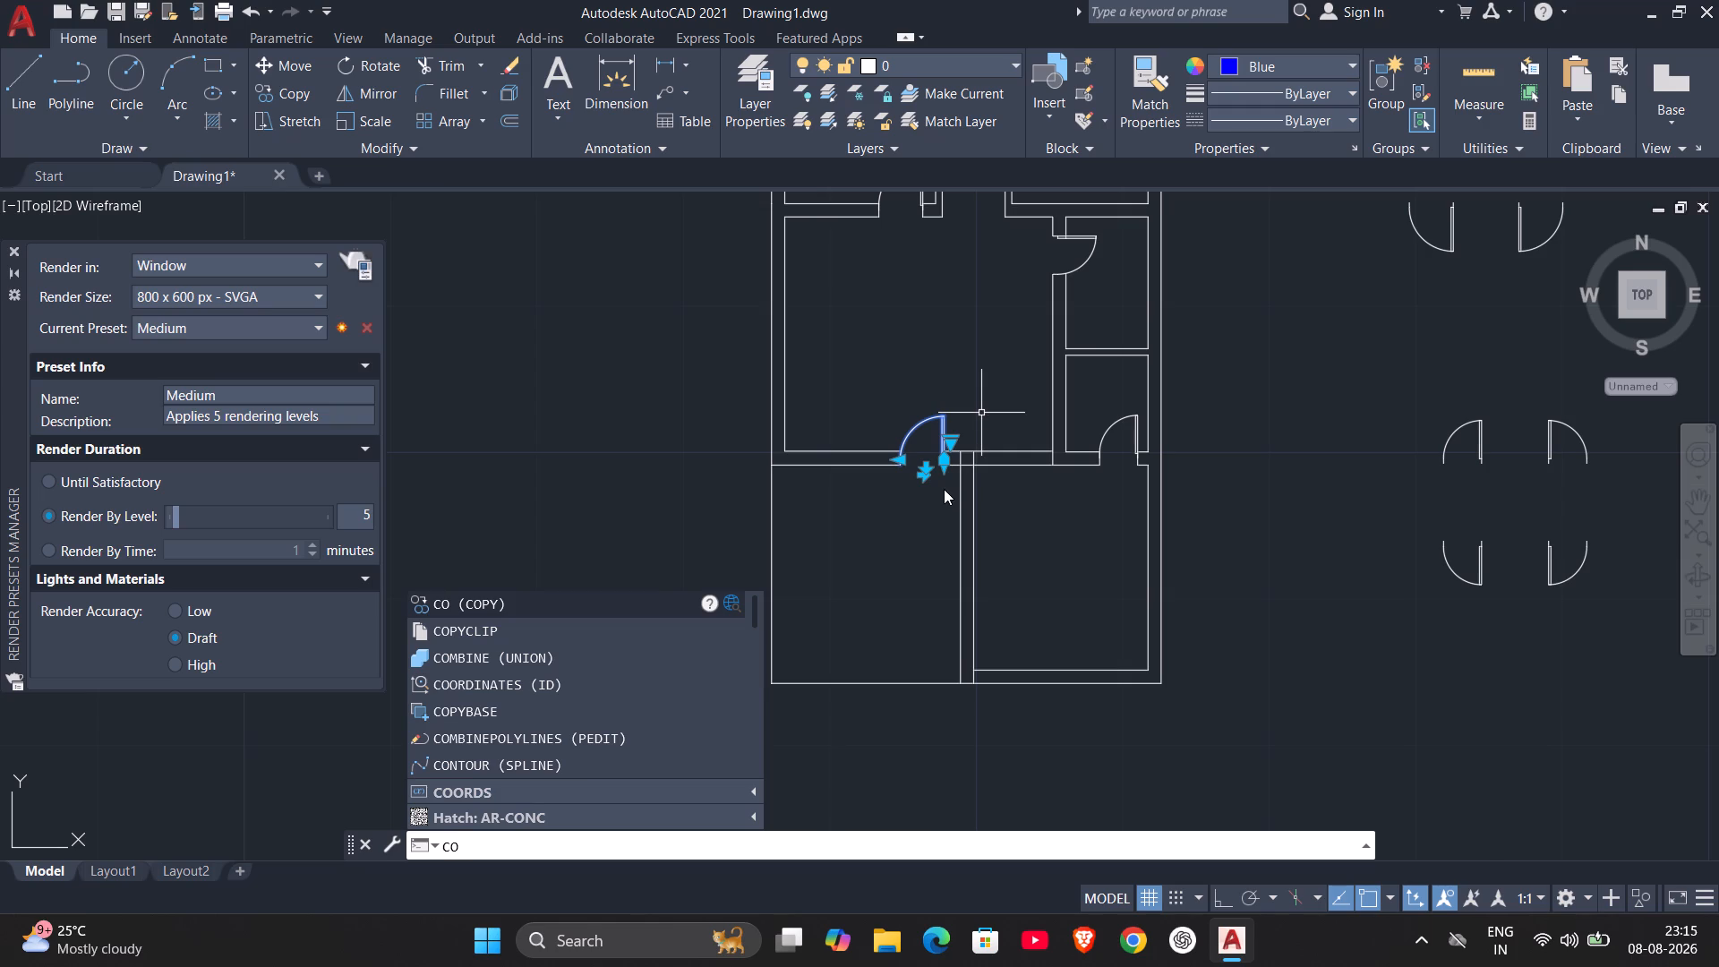
pyautogui.scroll(2, 944, 487)
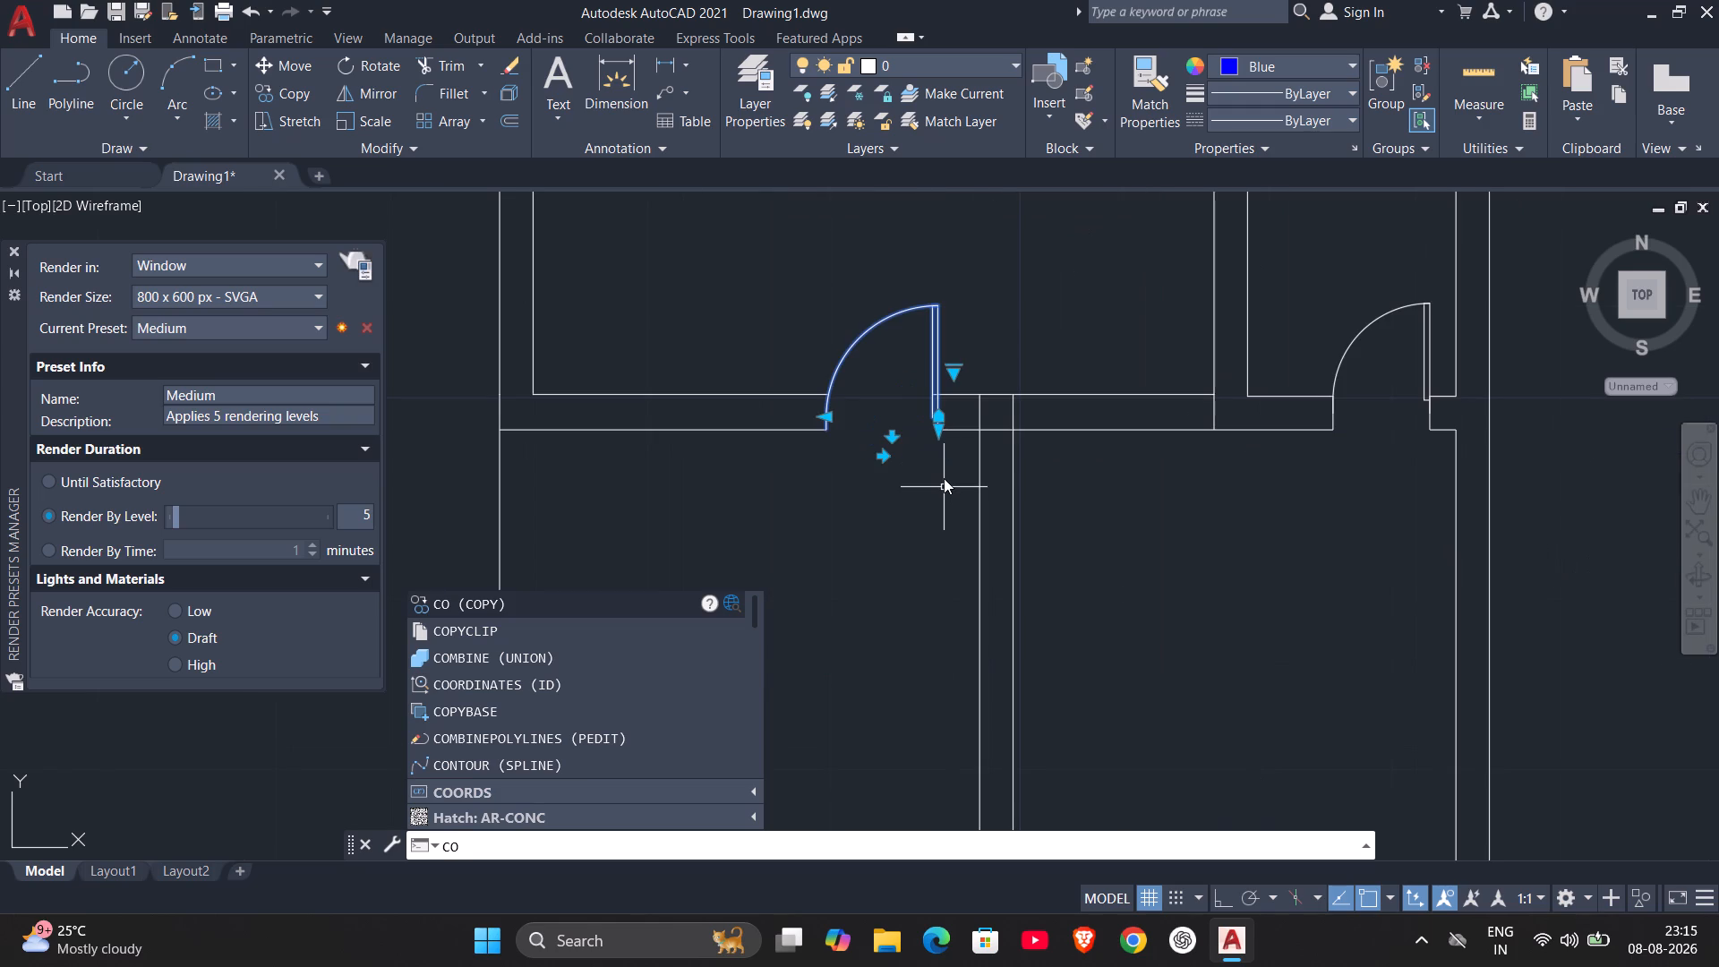
pyautogui.press('Return')
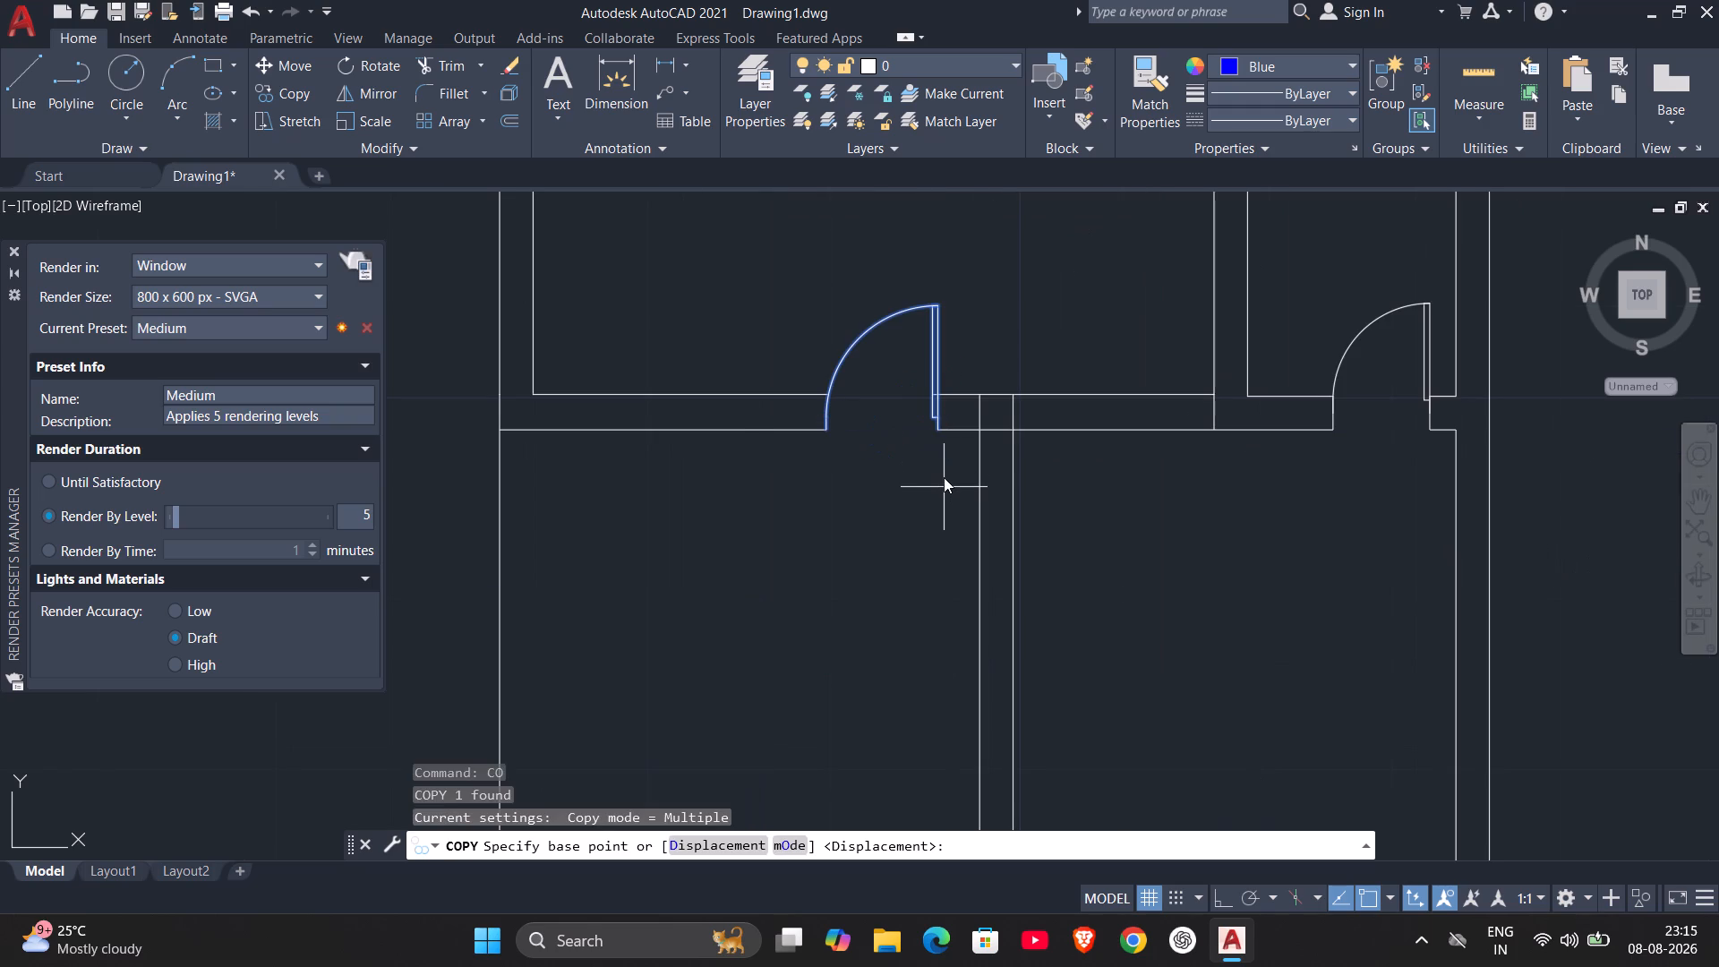
pyautogui.scroll(2, 953, 434)
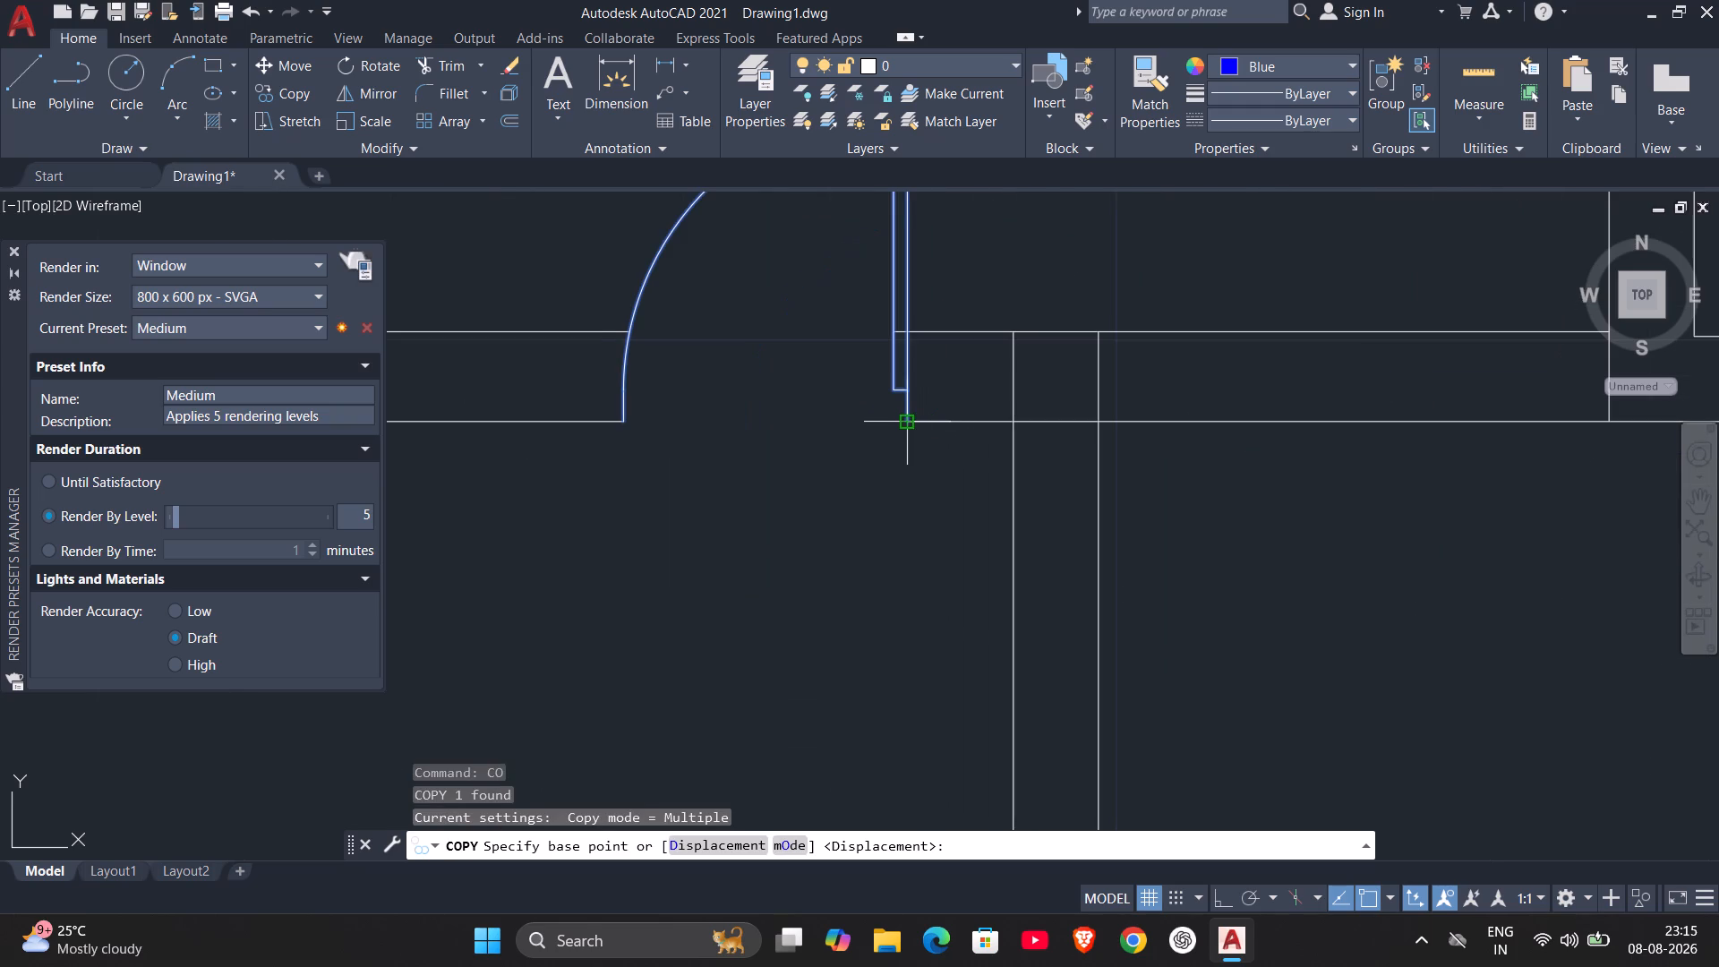
pyautogui.click(903, 421)
pyautogui.press('F8')
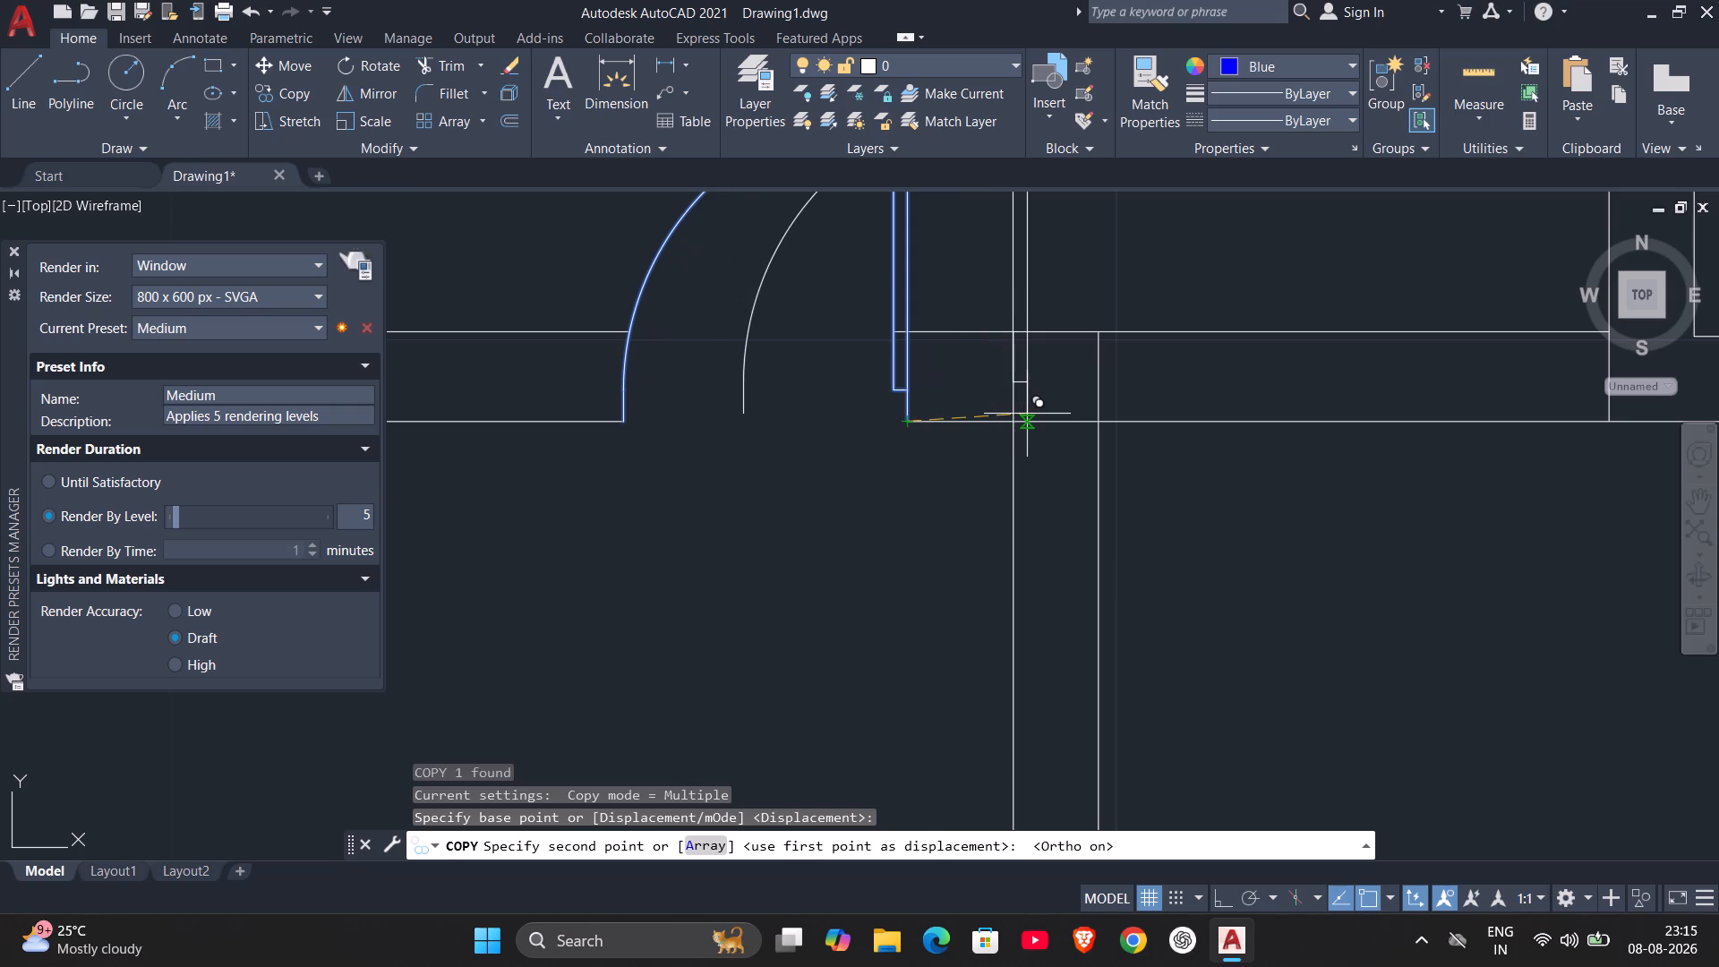
pyautogui.scroll(-2, 1434, 434)
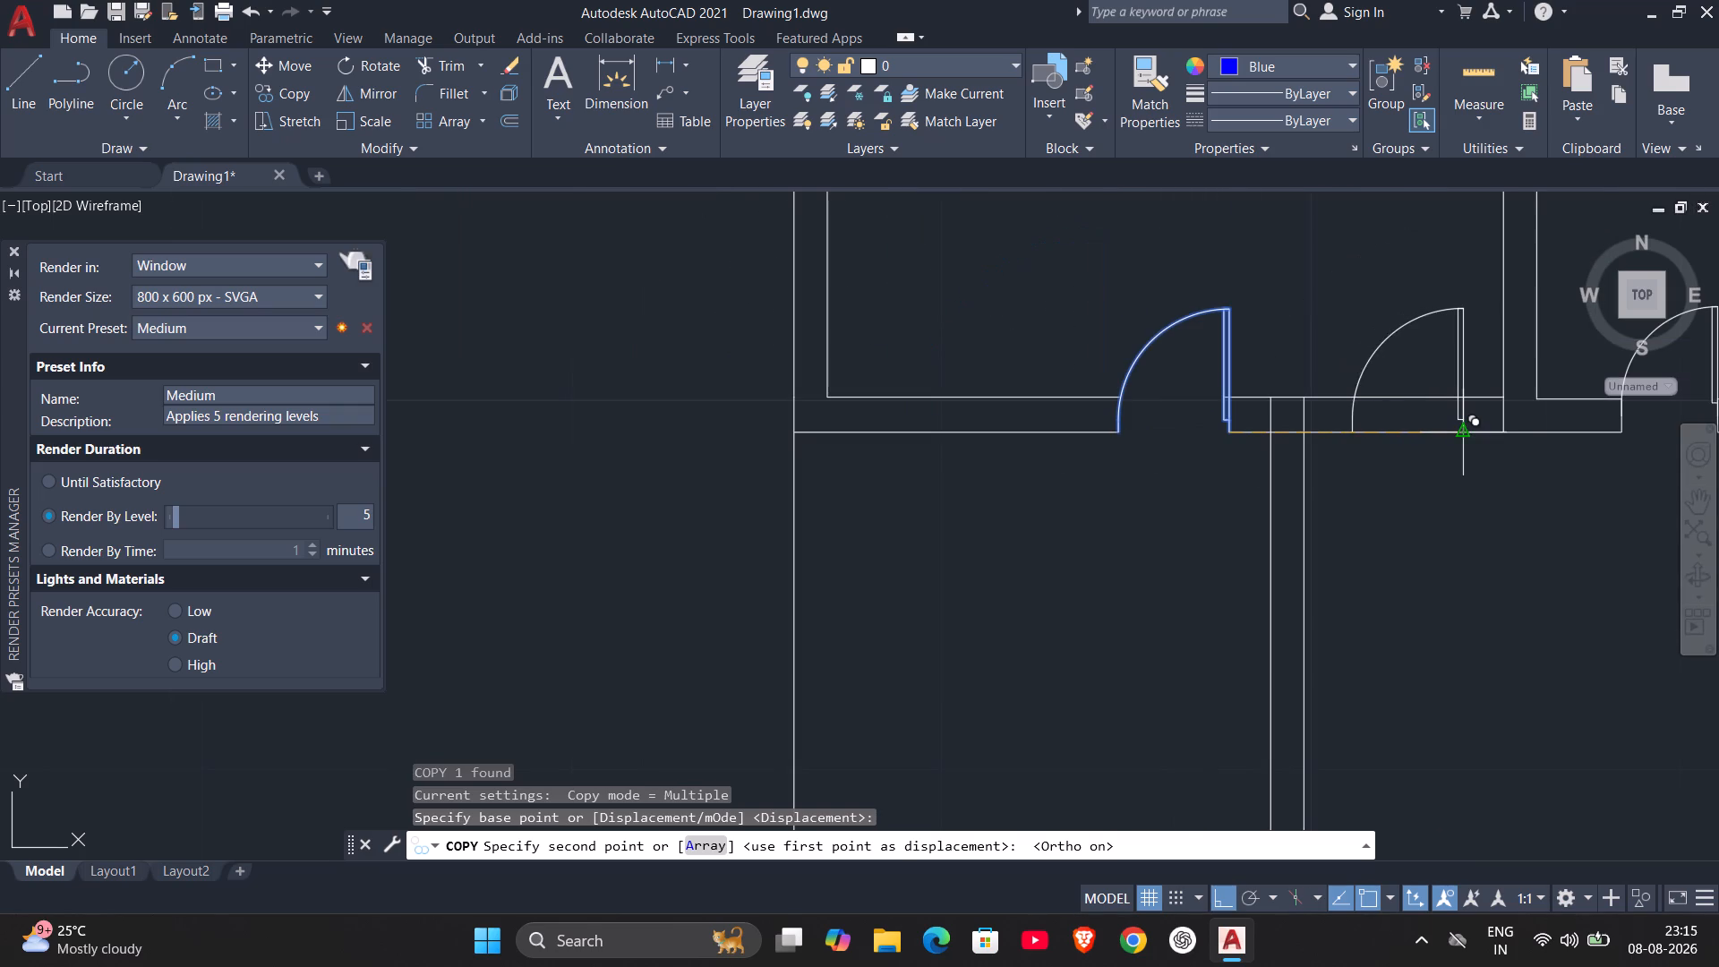
pyautogui.scroll(3, 1489, 438)
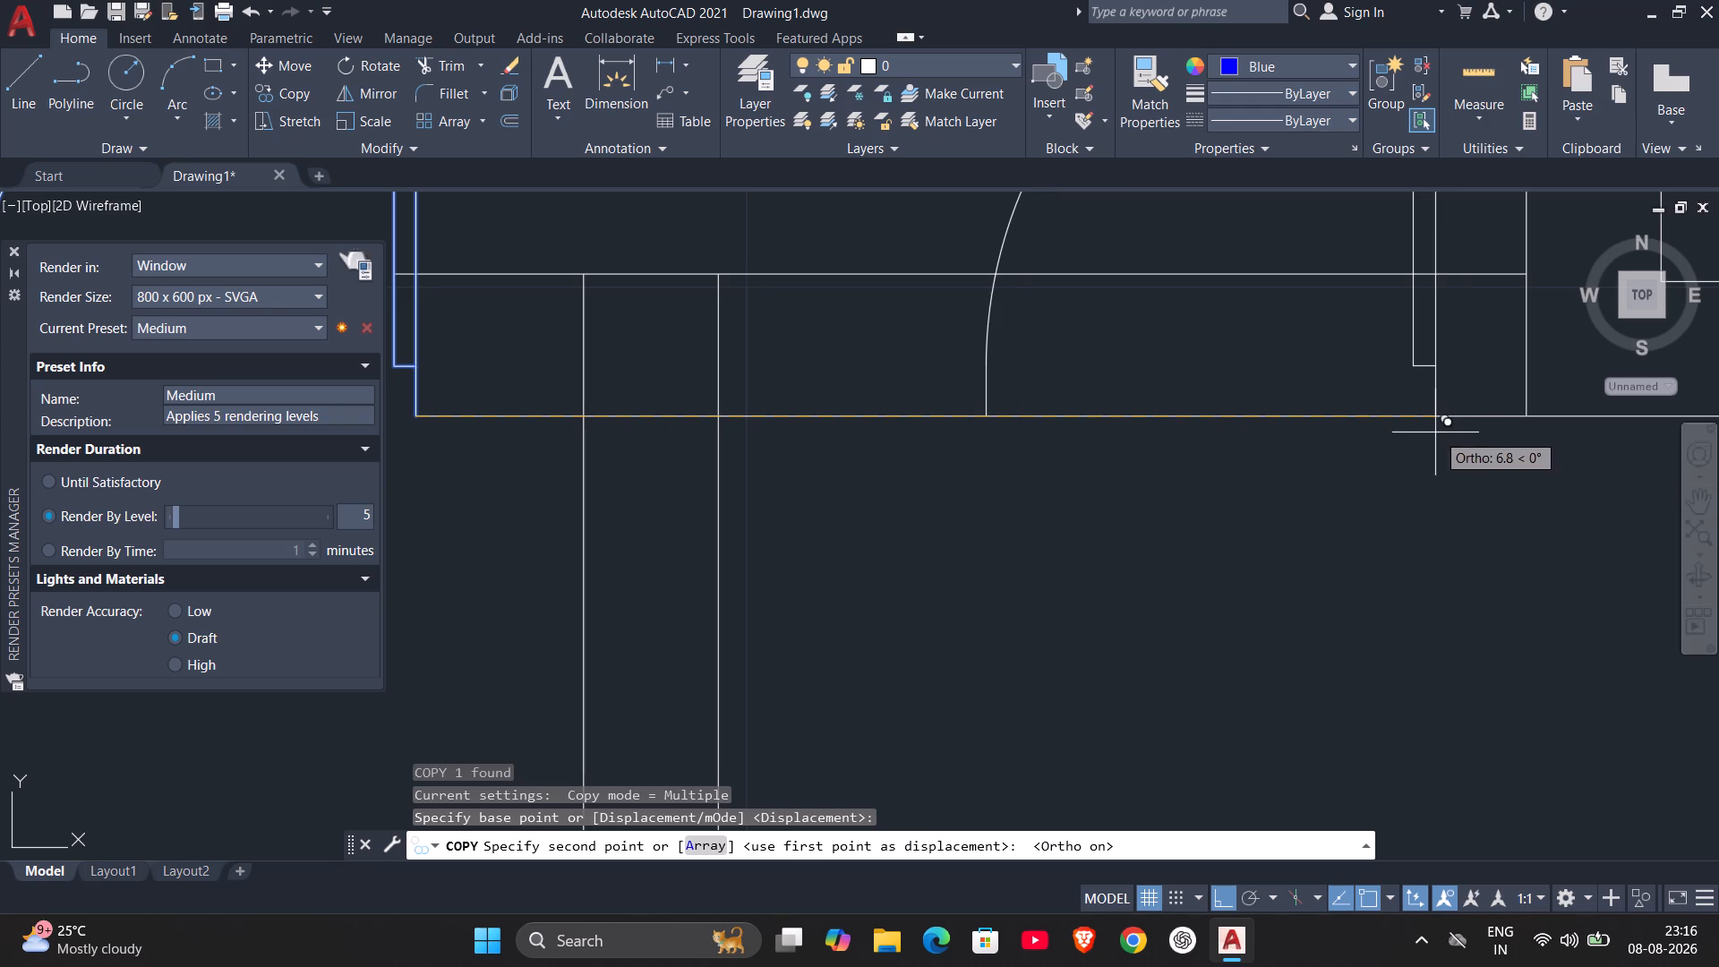
pyautogui.click(1435, 432)
pyautogui.press('Escape')
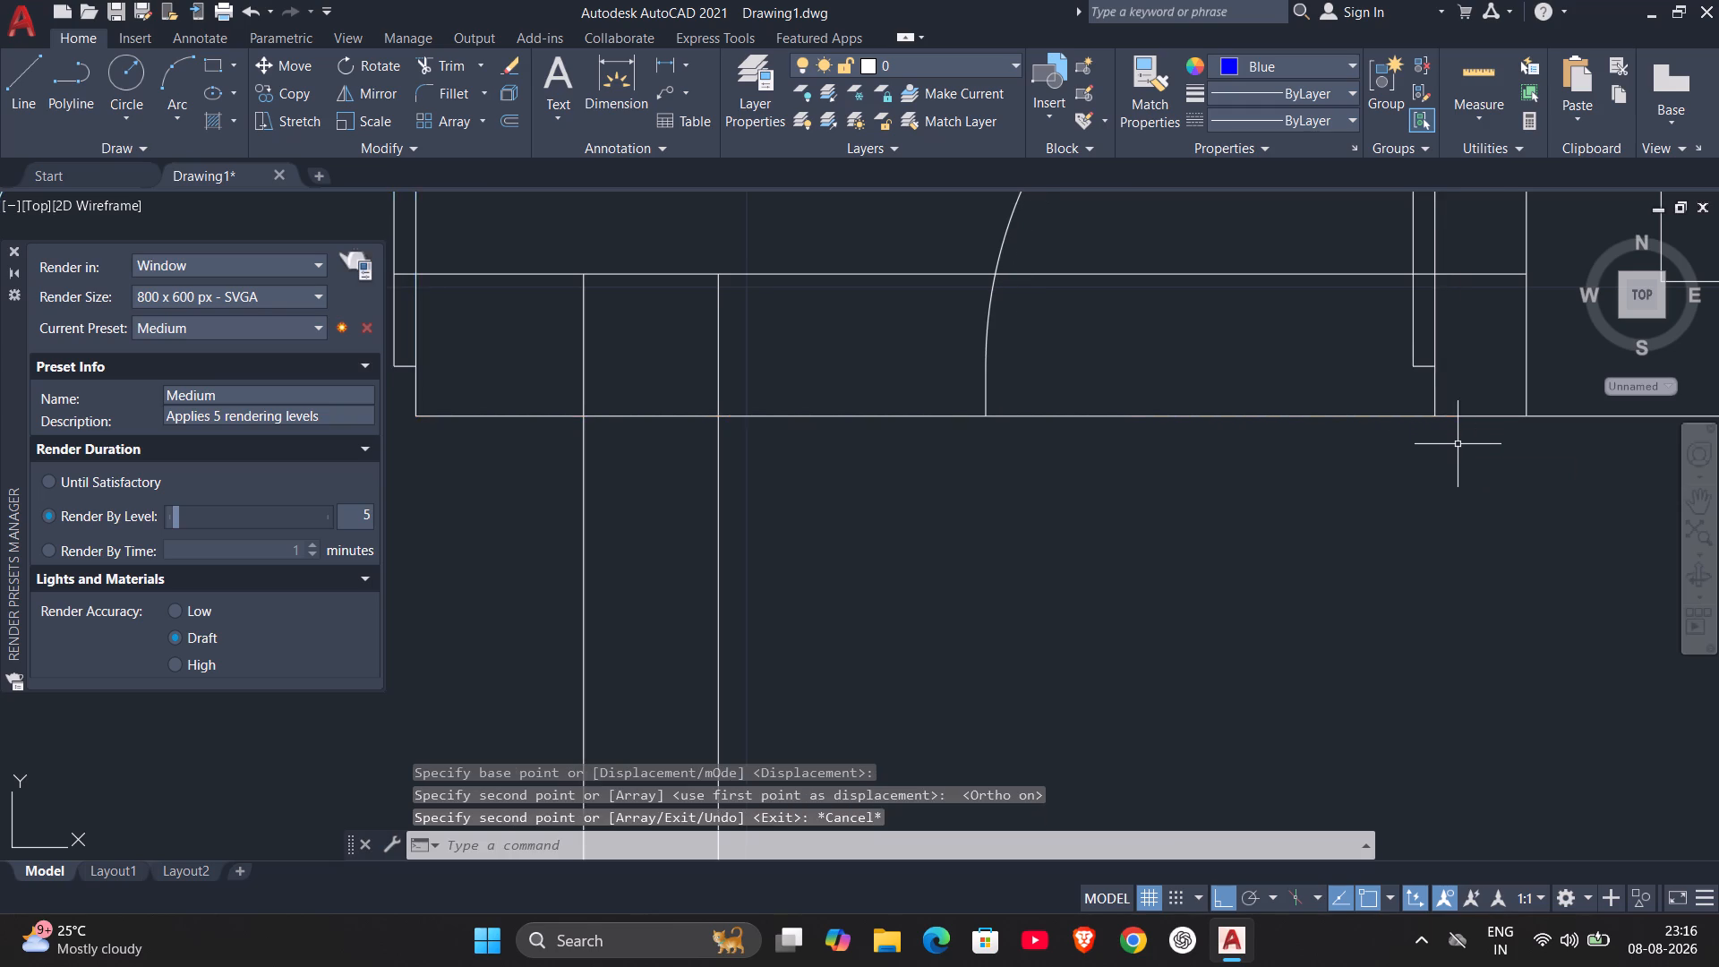
# Flip the copied door near the central room's southeast corner so it swings south.
pyautogui.scroll(-2, 1445, 431)
pyautogui.moveTo(1438, 520); pyautogui.dragTo(1403, 642, button='middle')
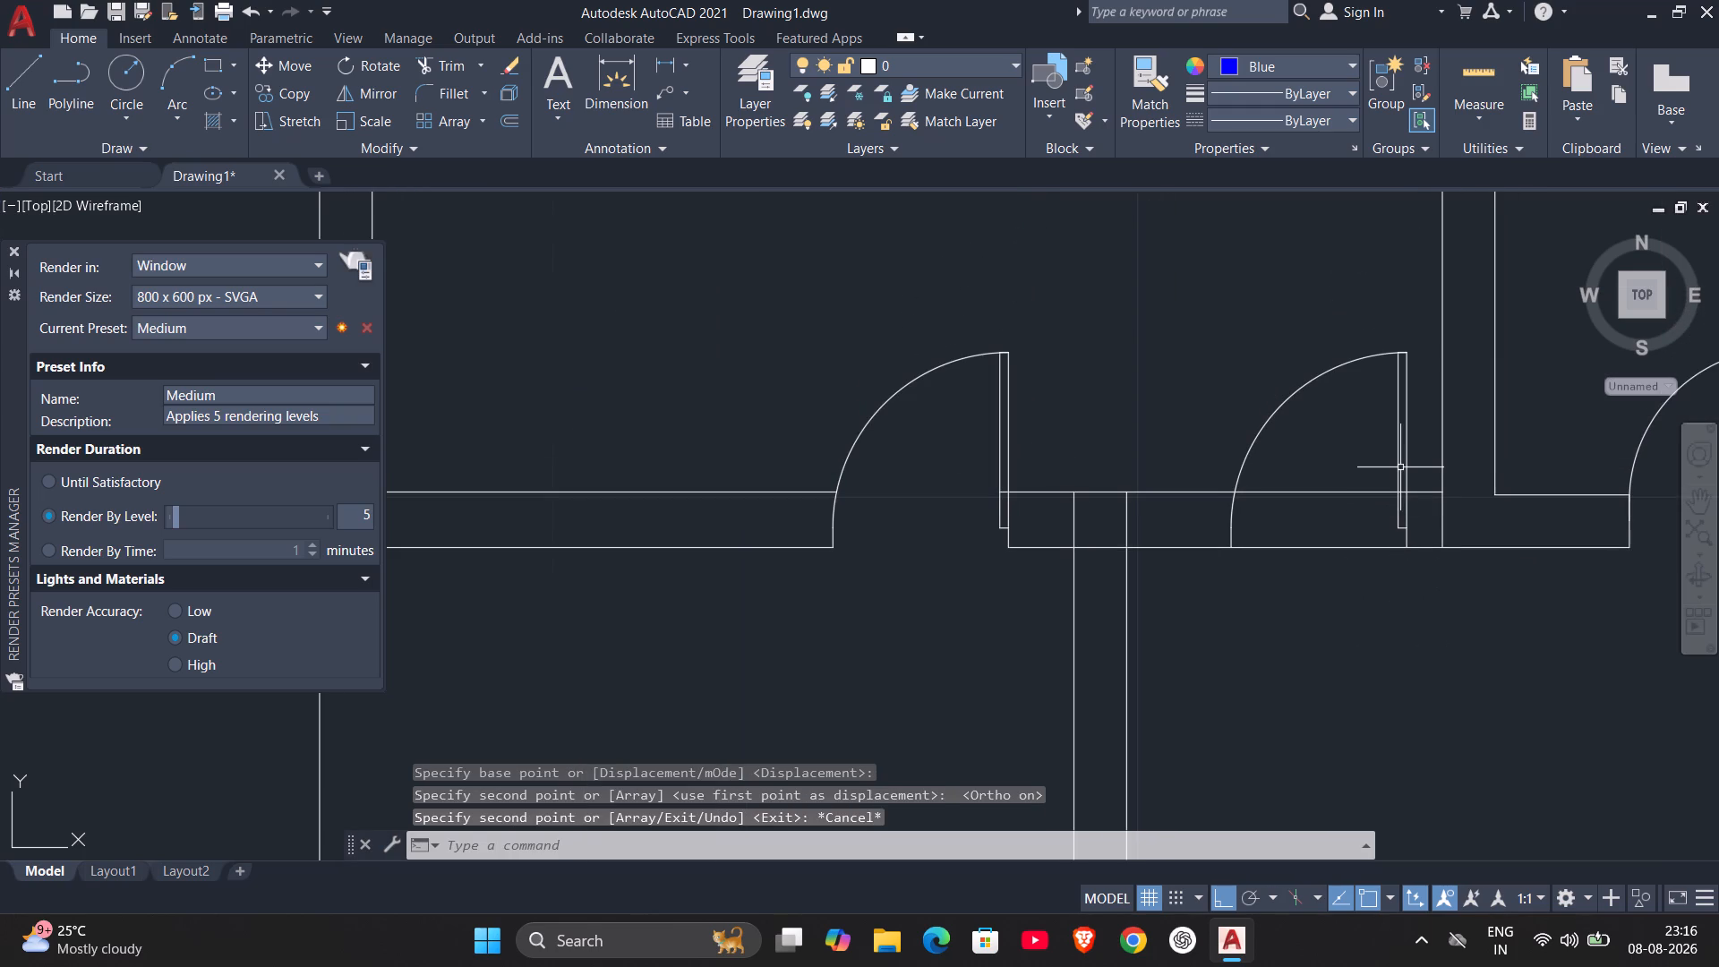
pyautogui.click(1400, 466)
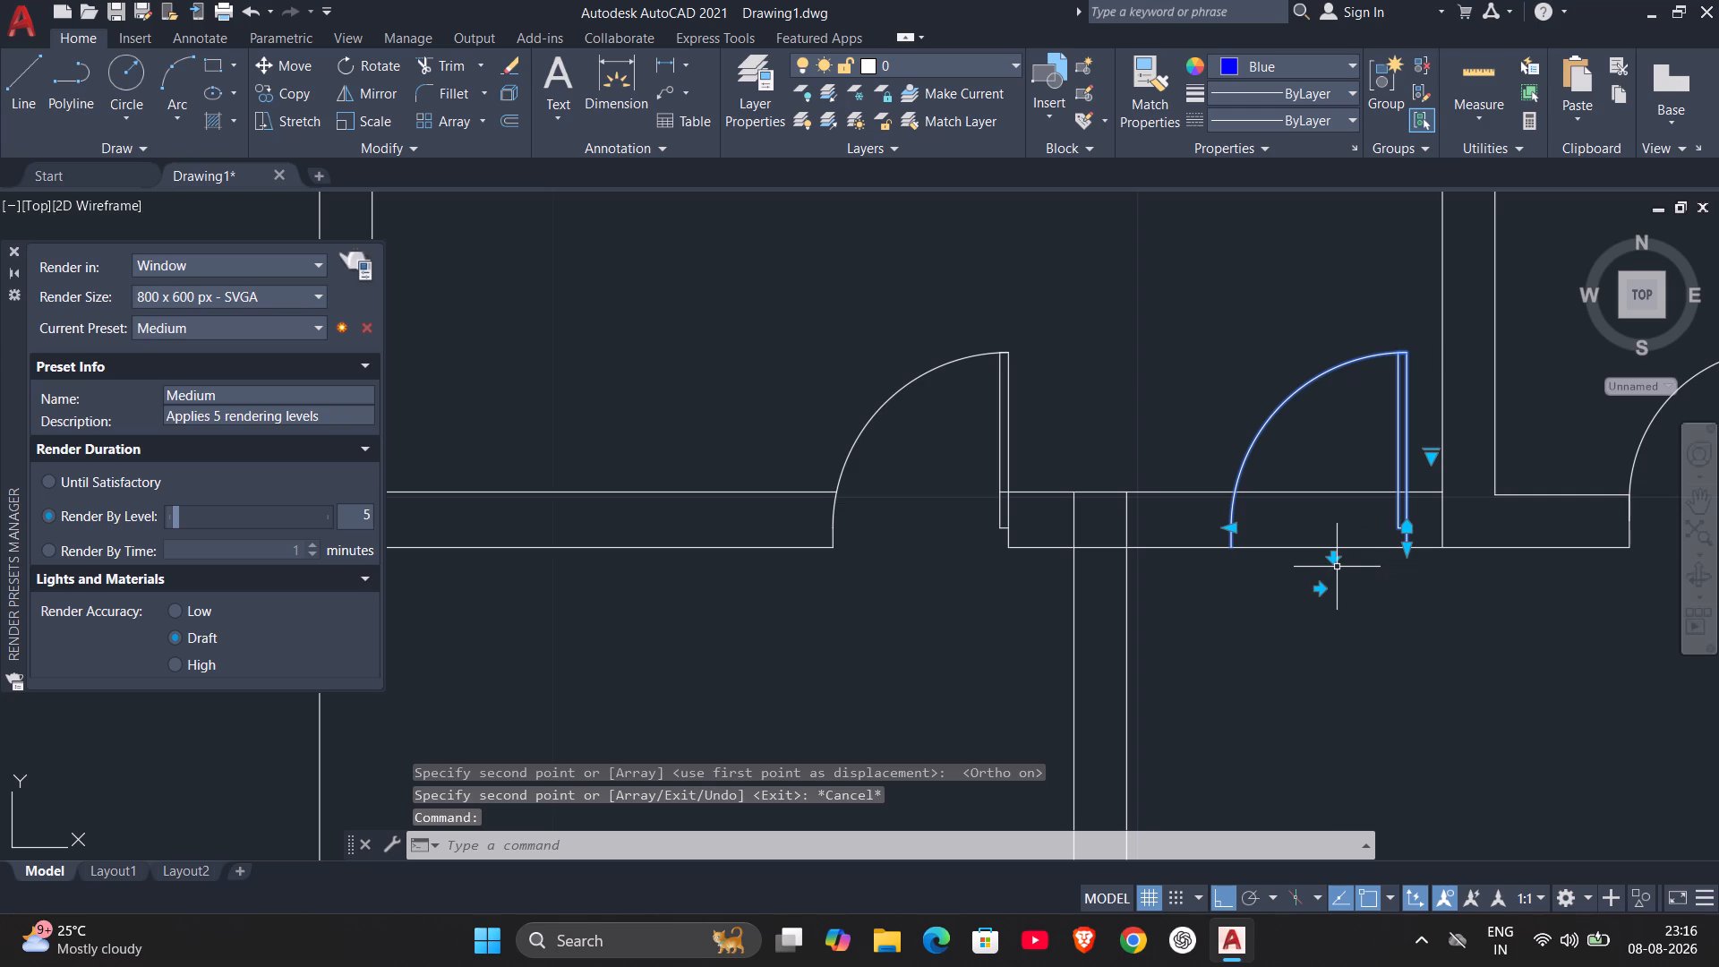
pyautogui.click(1336, 562)
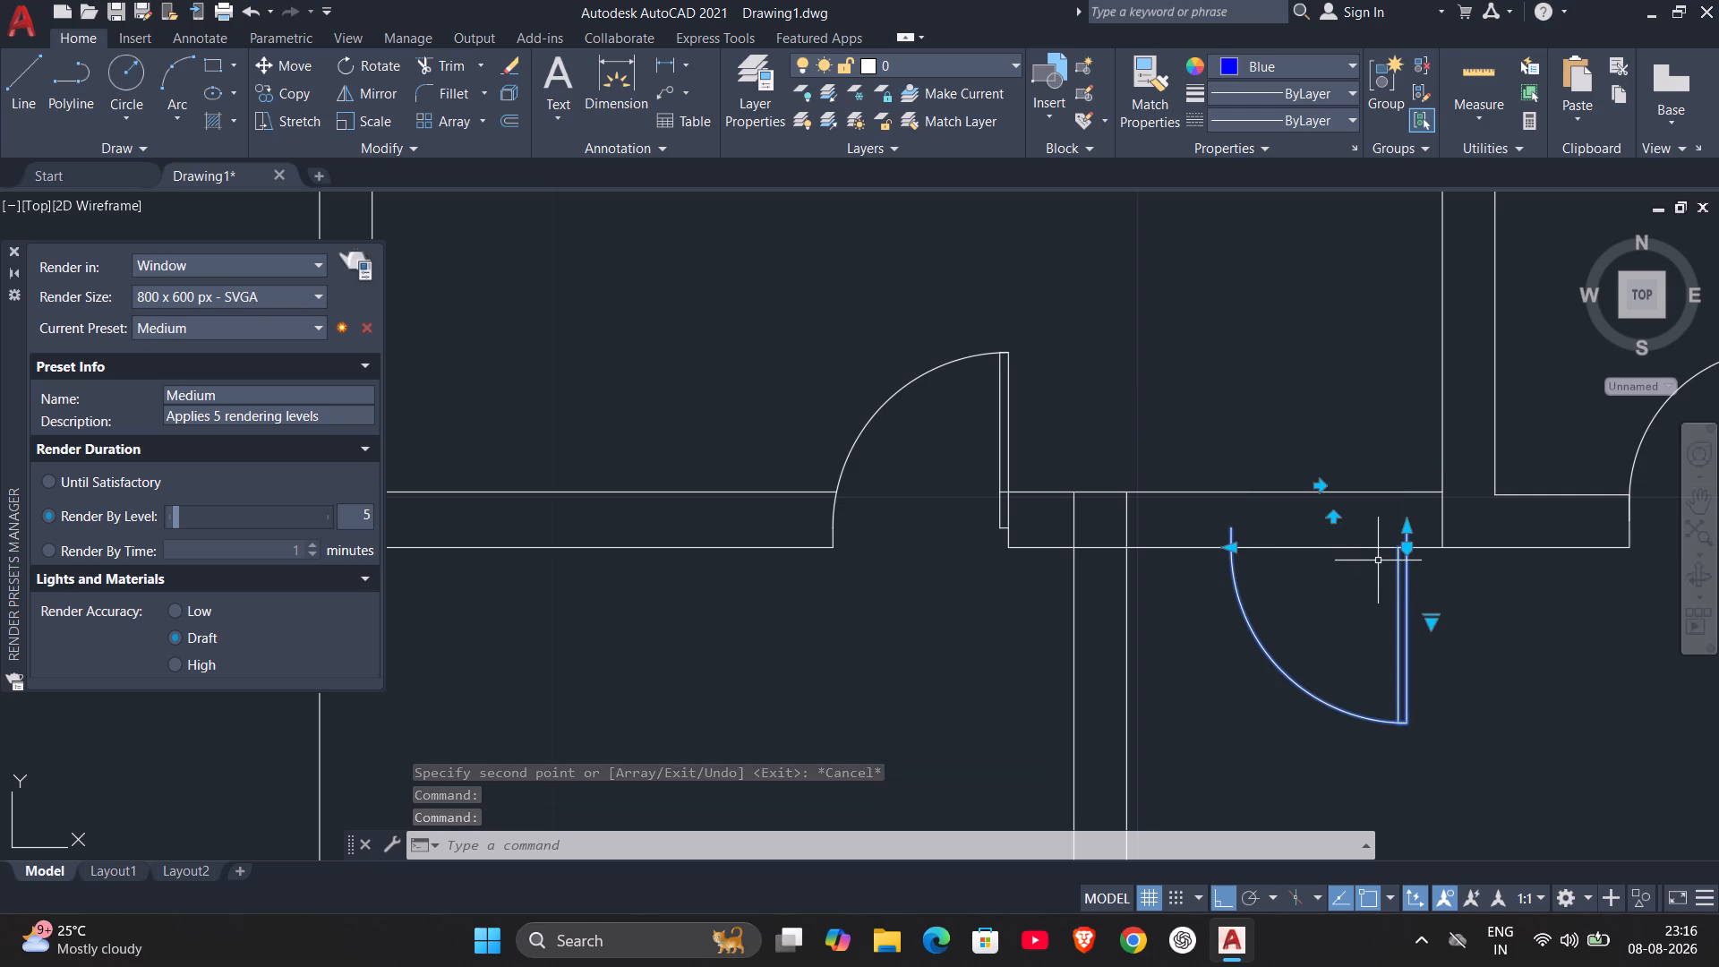
# Move the flipped door north so the end of its hinge side meets the wall's north line.
pyautogui.press('m')
pyautogui.press('Return')
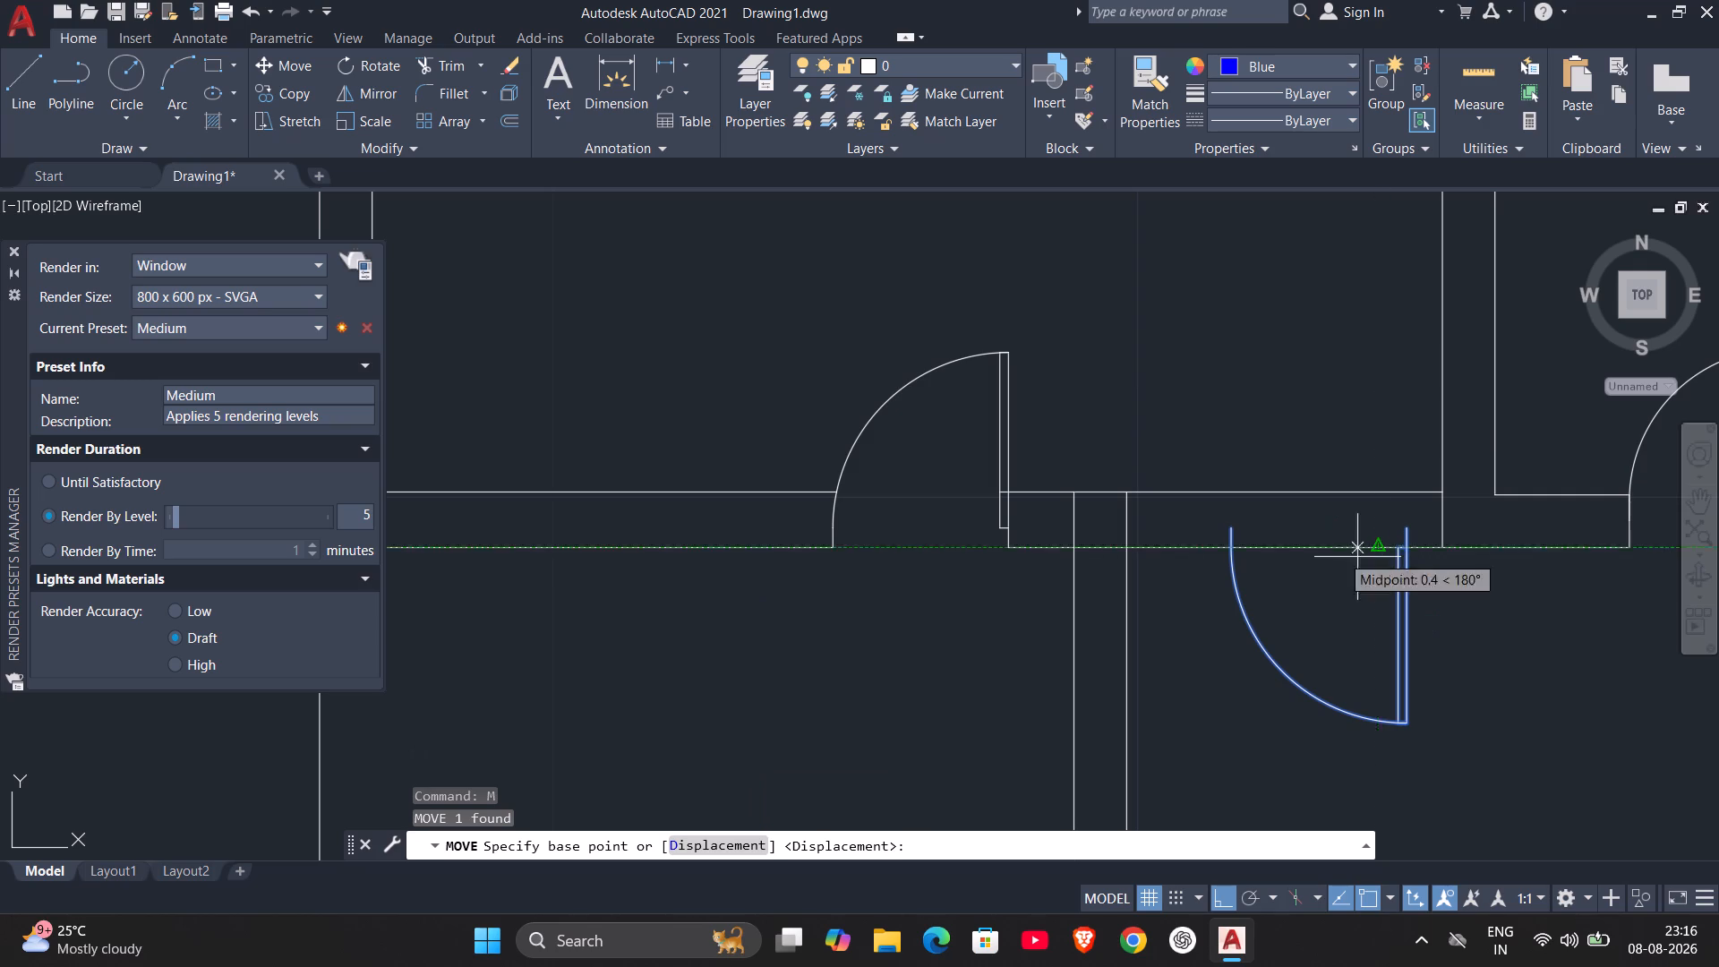
pyautogui.click(1405, 526)
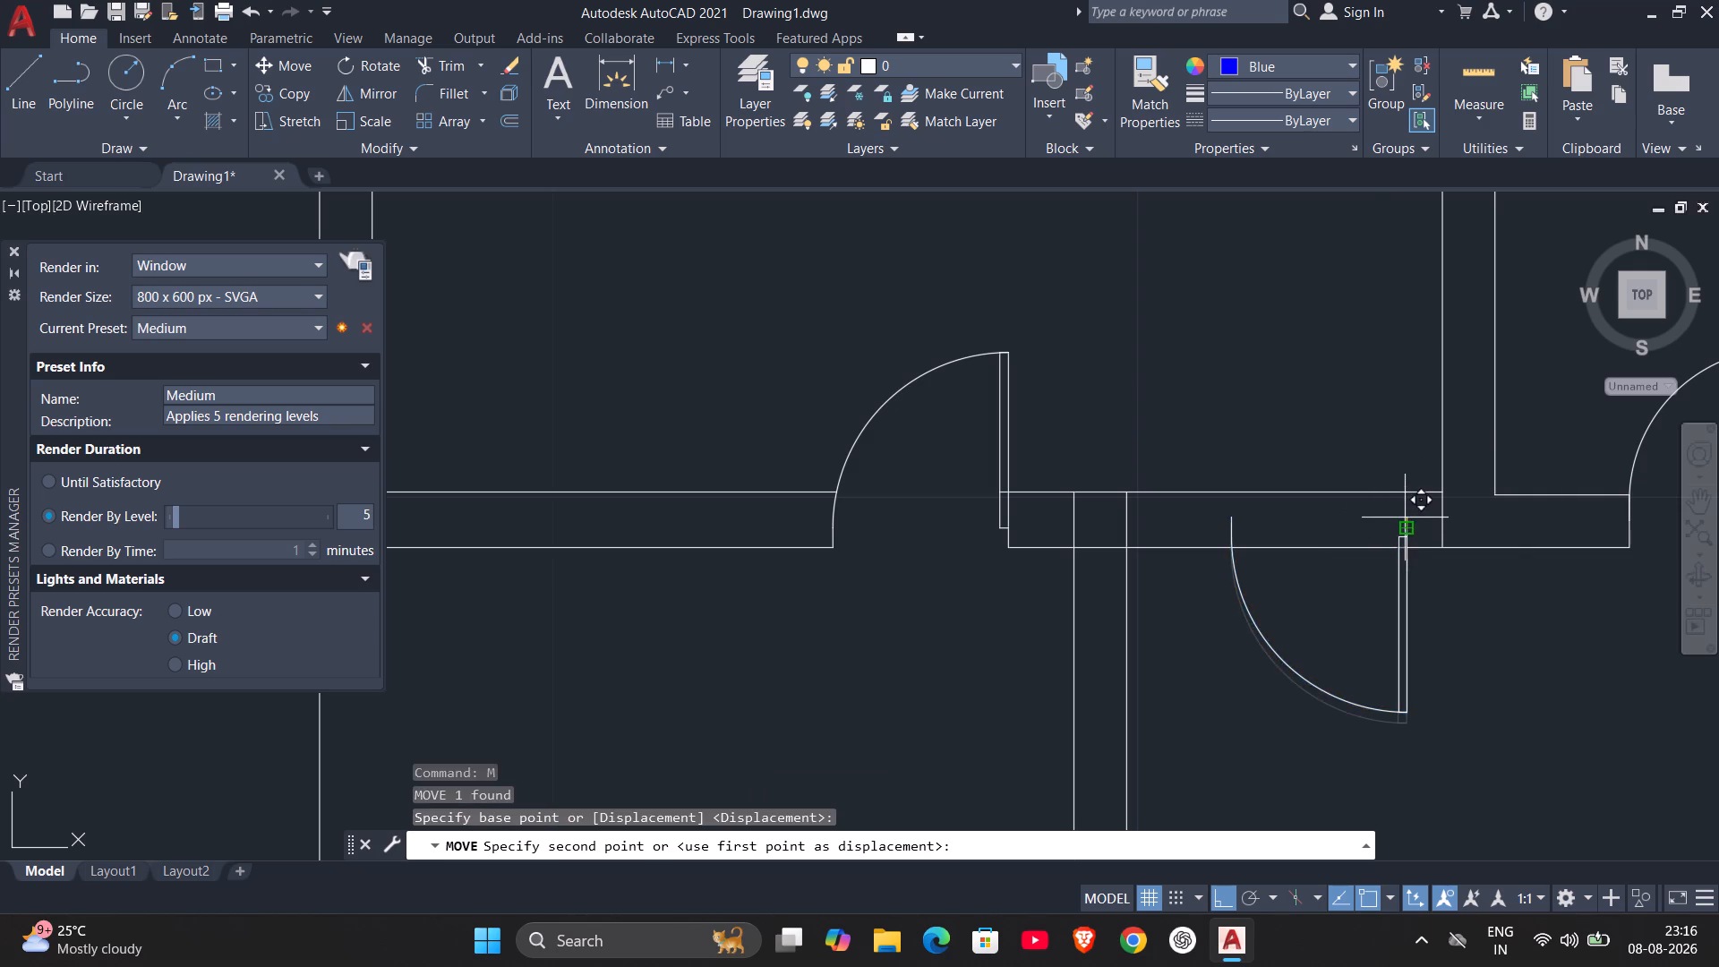
pyautogui.click(1403, 494)
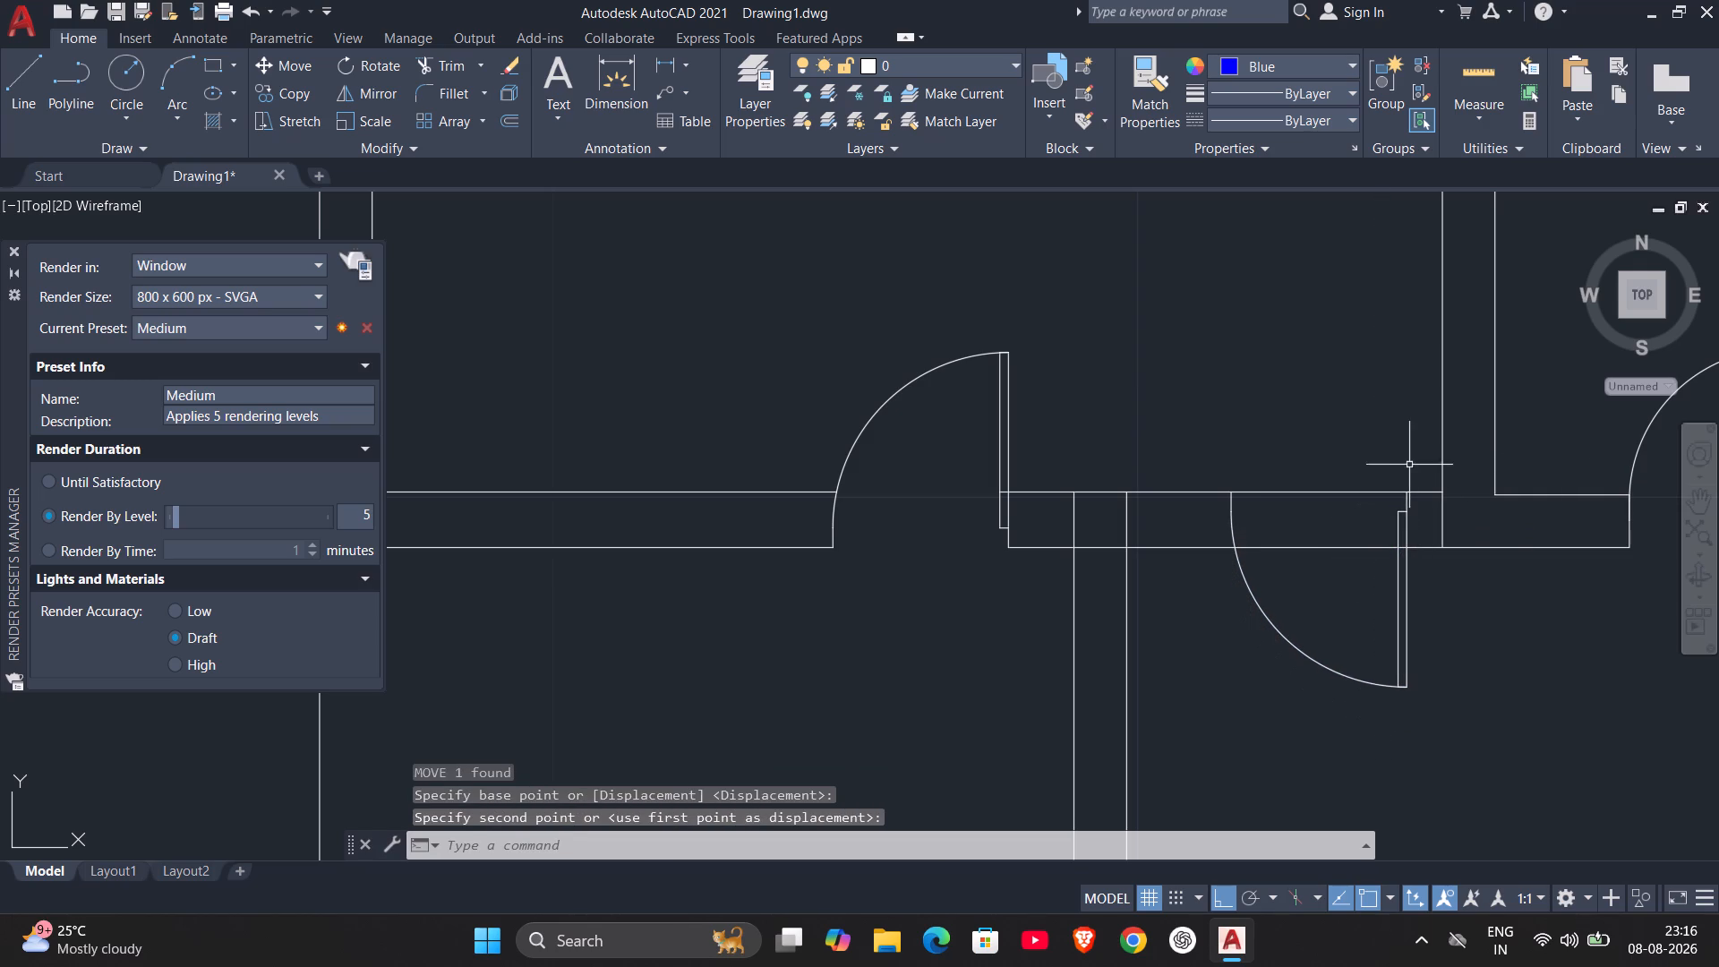
pyautogui.press('Escape')
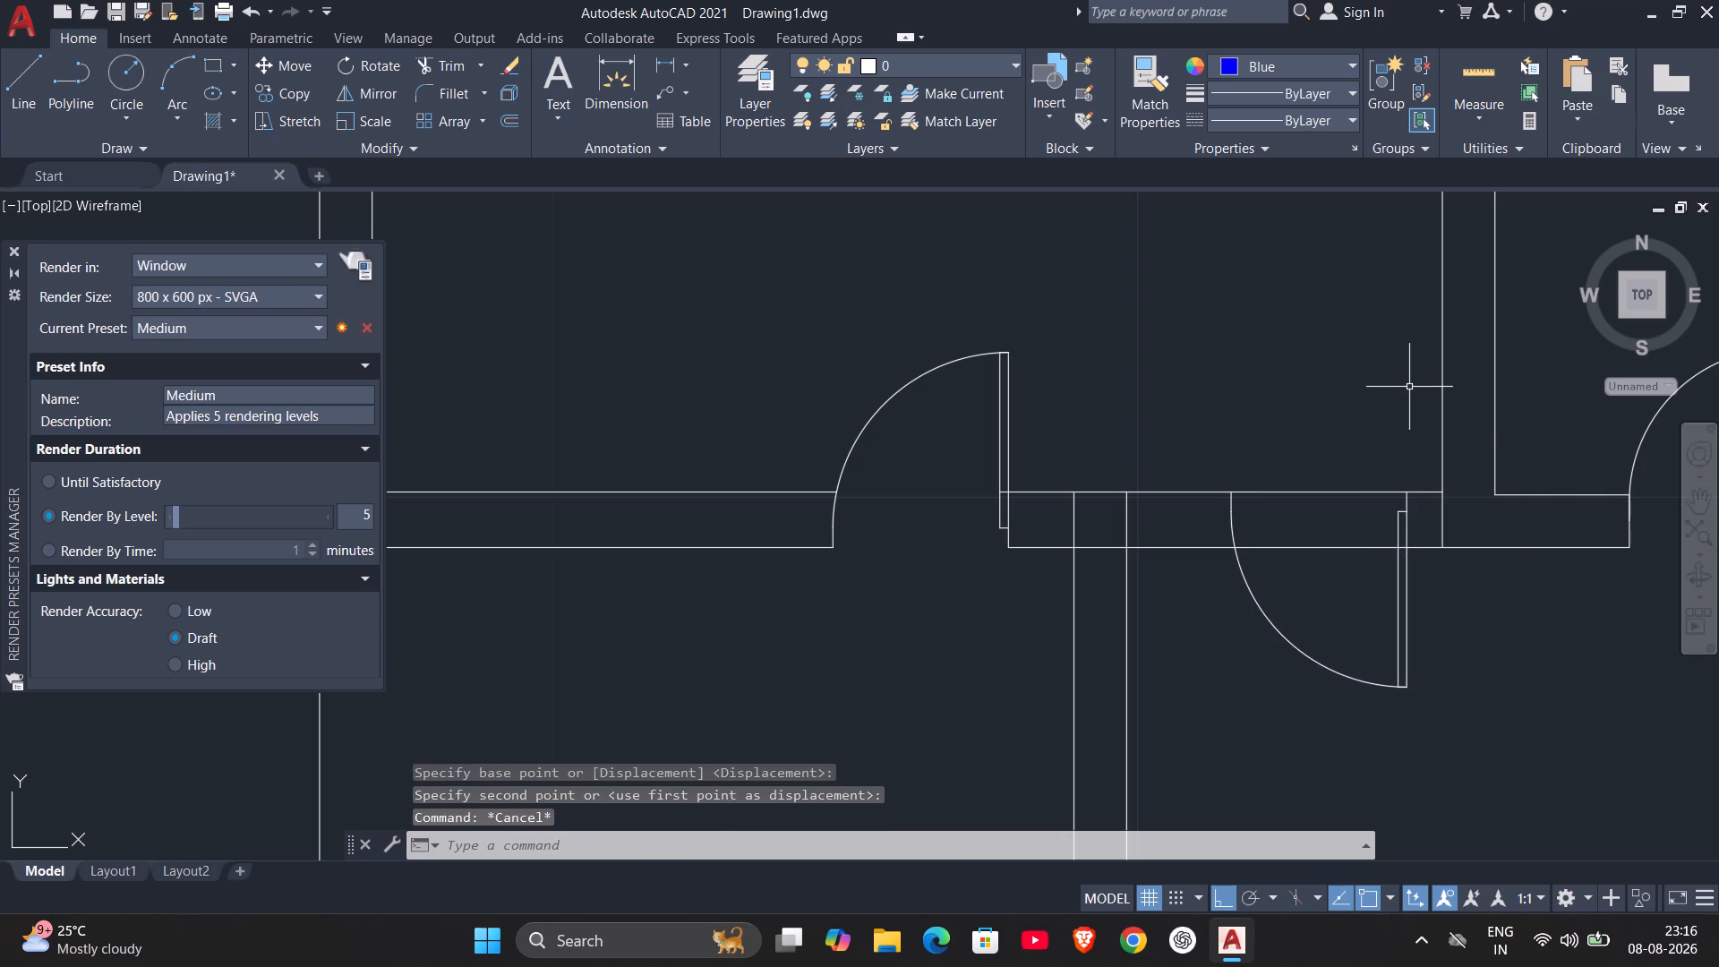
# Trim both wall lines across the flipped door to open the doorway into the southeast room.
pyautogui.write('TR')
pyautogui.press('Return')
pyautogui.moveTo(1328, 407); pyautogui.dragTo(1309, 556)
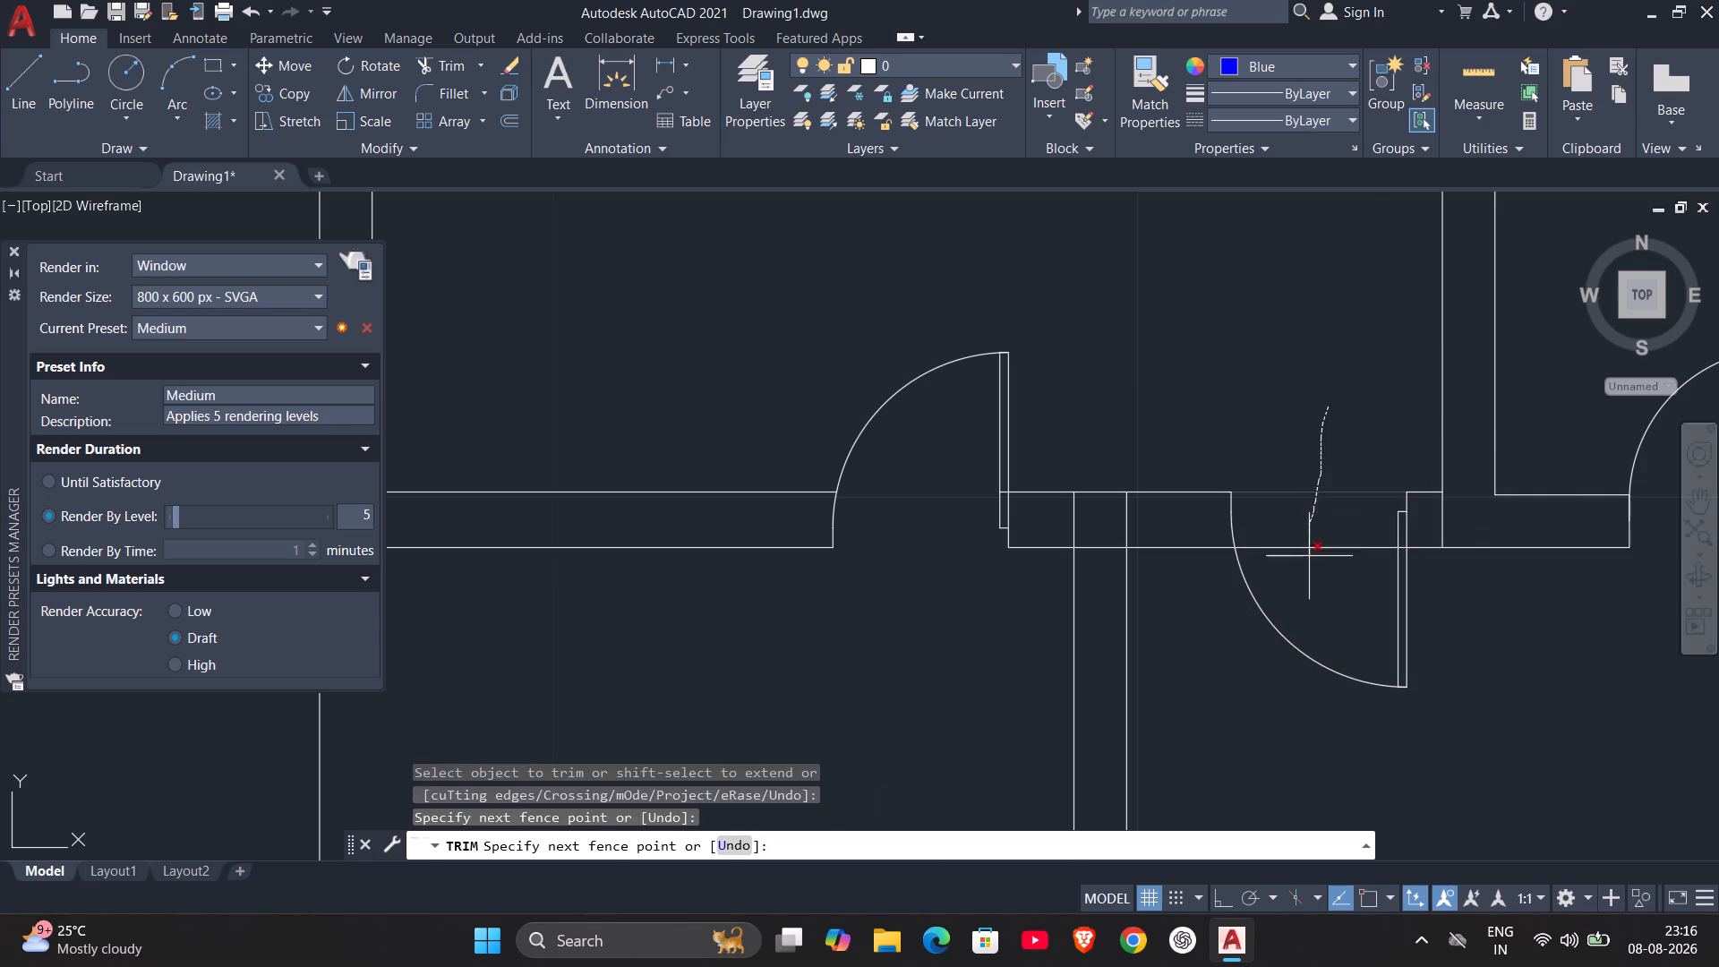
pyautogui.moveTo(1309, 556); pyautogui.dragTo(1330, 573)
pyautogui.press('Escape')
# Examine the door openings between the central room and the southern rooms.
pyautogui.scroll(-3, 1315, 406)
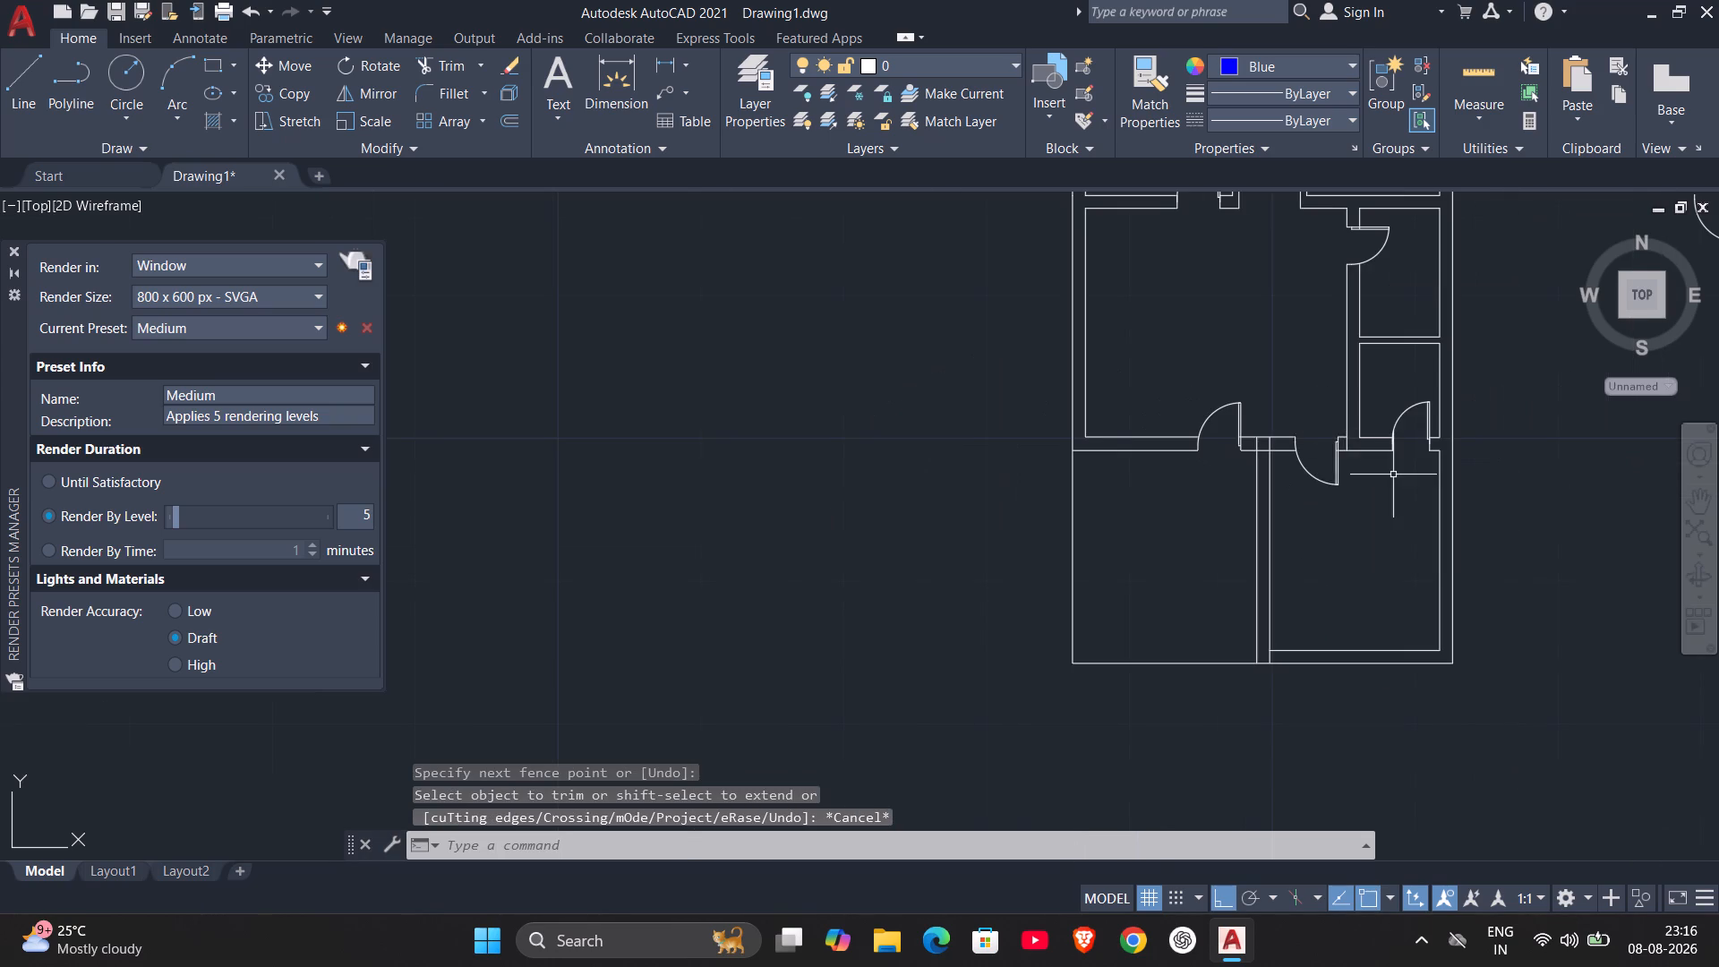
pyautogui.moveTo(1395, 476); pyautogui.dragTo(1321, 583, button='middle')
pyautogui.scroll(2, 1358, 537)
pyautogui.moveTo(1313, 572); pyautogui.dragTo(1321, 556, button='middle')
pyautogui.scroll(-1, 1321, 556)
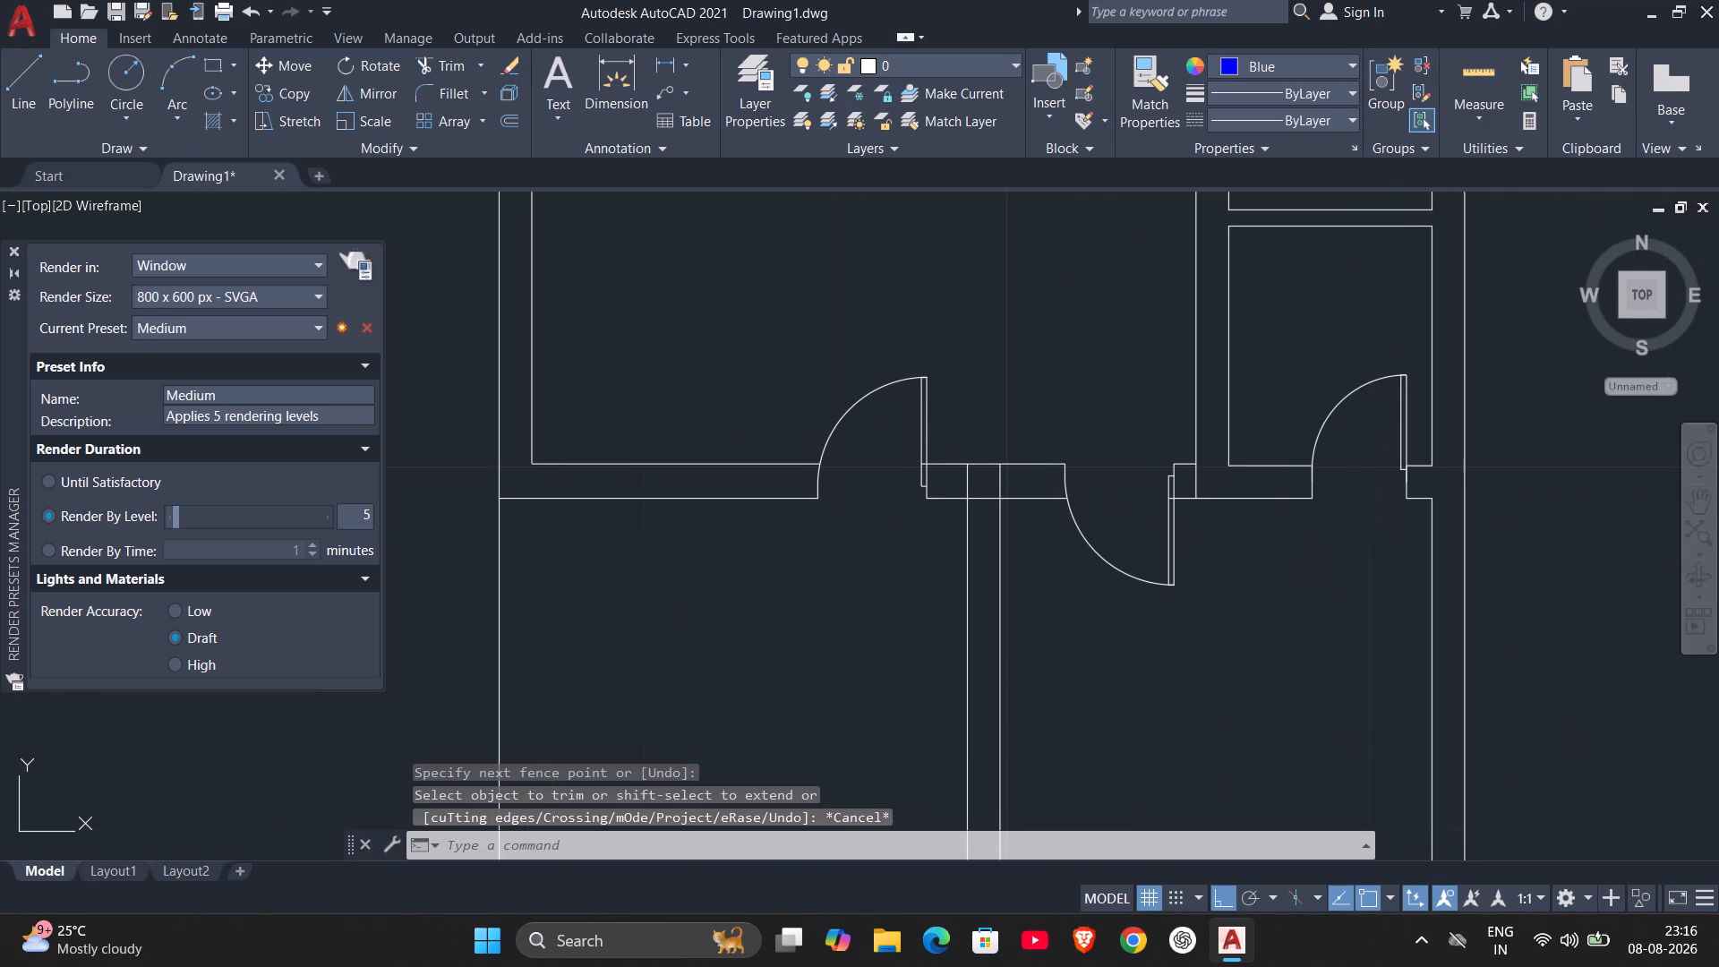
pyautogui.scroll(-1, 1326, 544)
pyautogui.moveTo(1360, 596); pyautogui.dragTo(1355, 545, button='middle')
pyautogui.scroll(-1, 1360, 596)
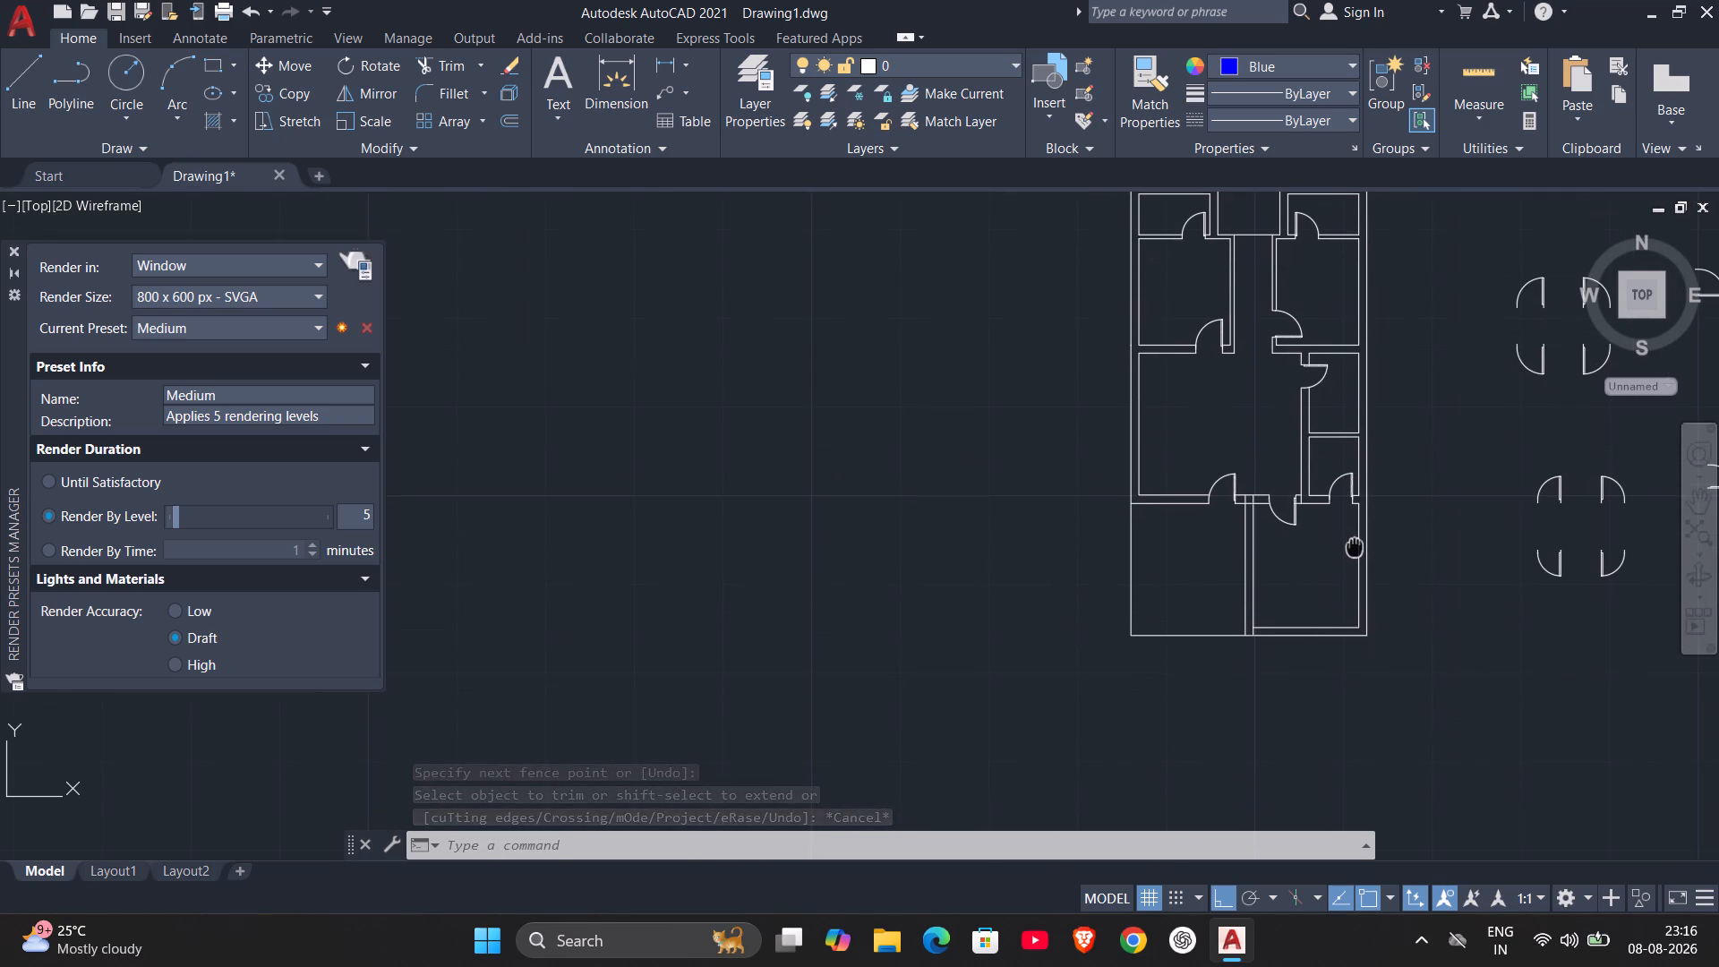
pyautogui.moveTo(1355, 545); pyautogui.dragTo(1355, 543, button='middle')
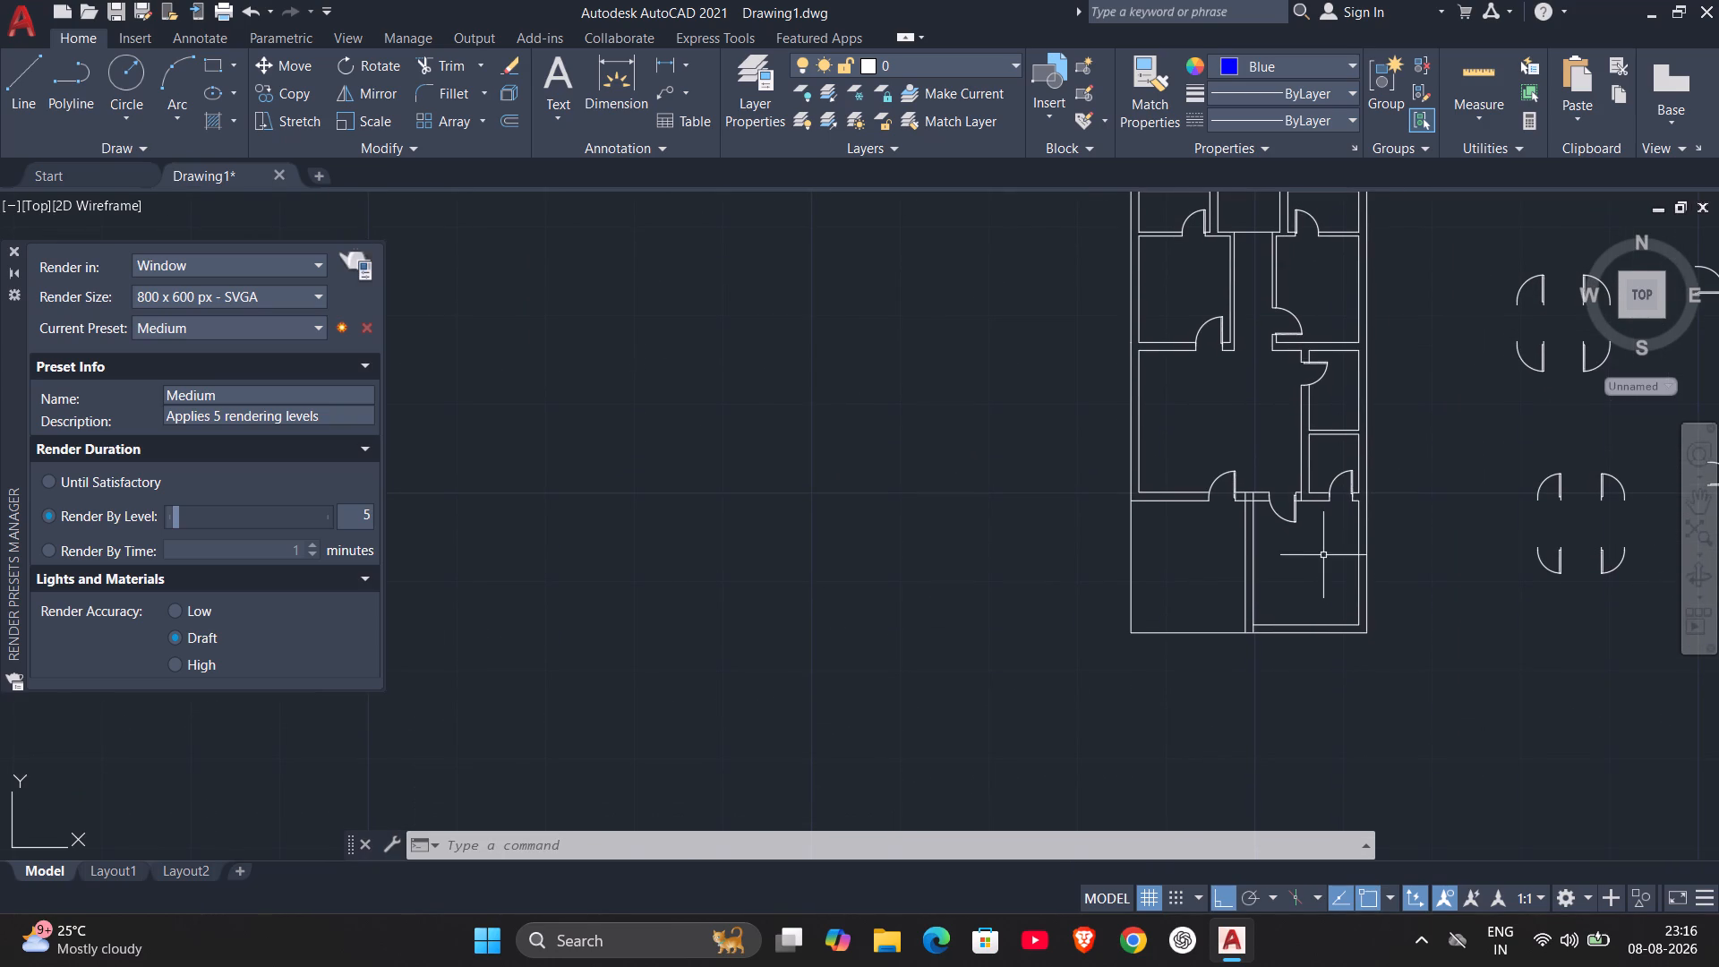
# Copy the central room's original south-wall door, with Ortho off, onto the southeast room's south wall near its west end.
pyautogui.scroll(2, 1307, 557)
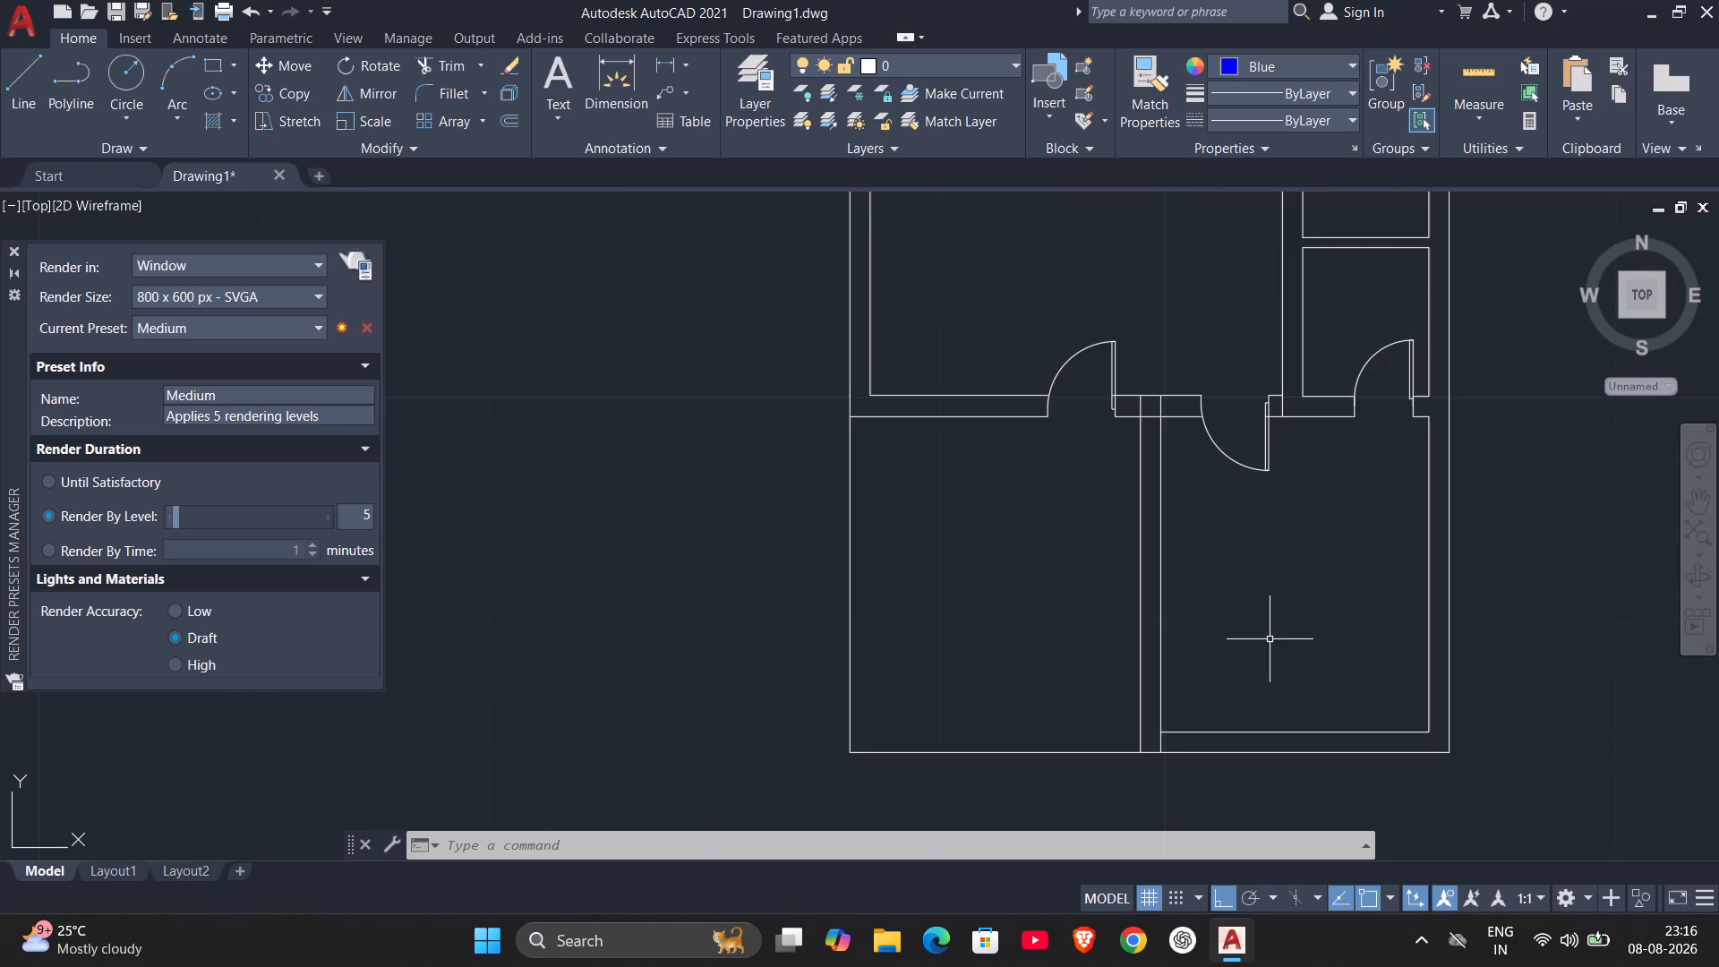
pyautogui.moveTo(1268, 638); pyautogui.dragTo(1273, 570, button='middle')
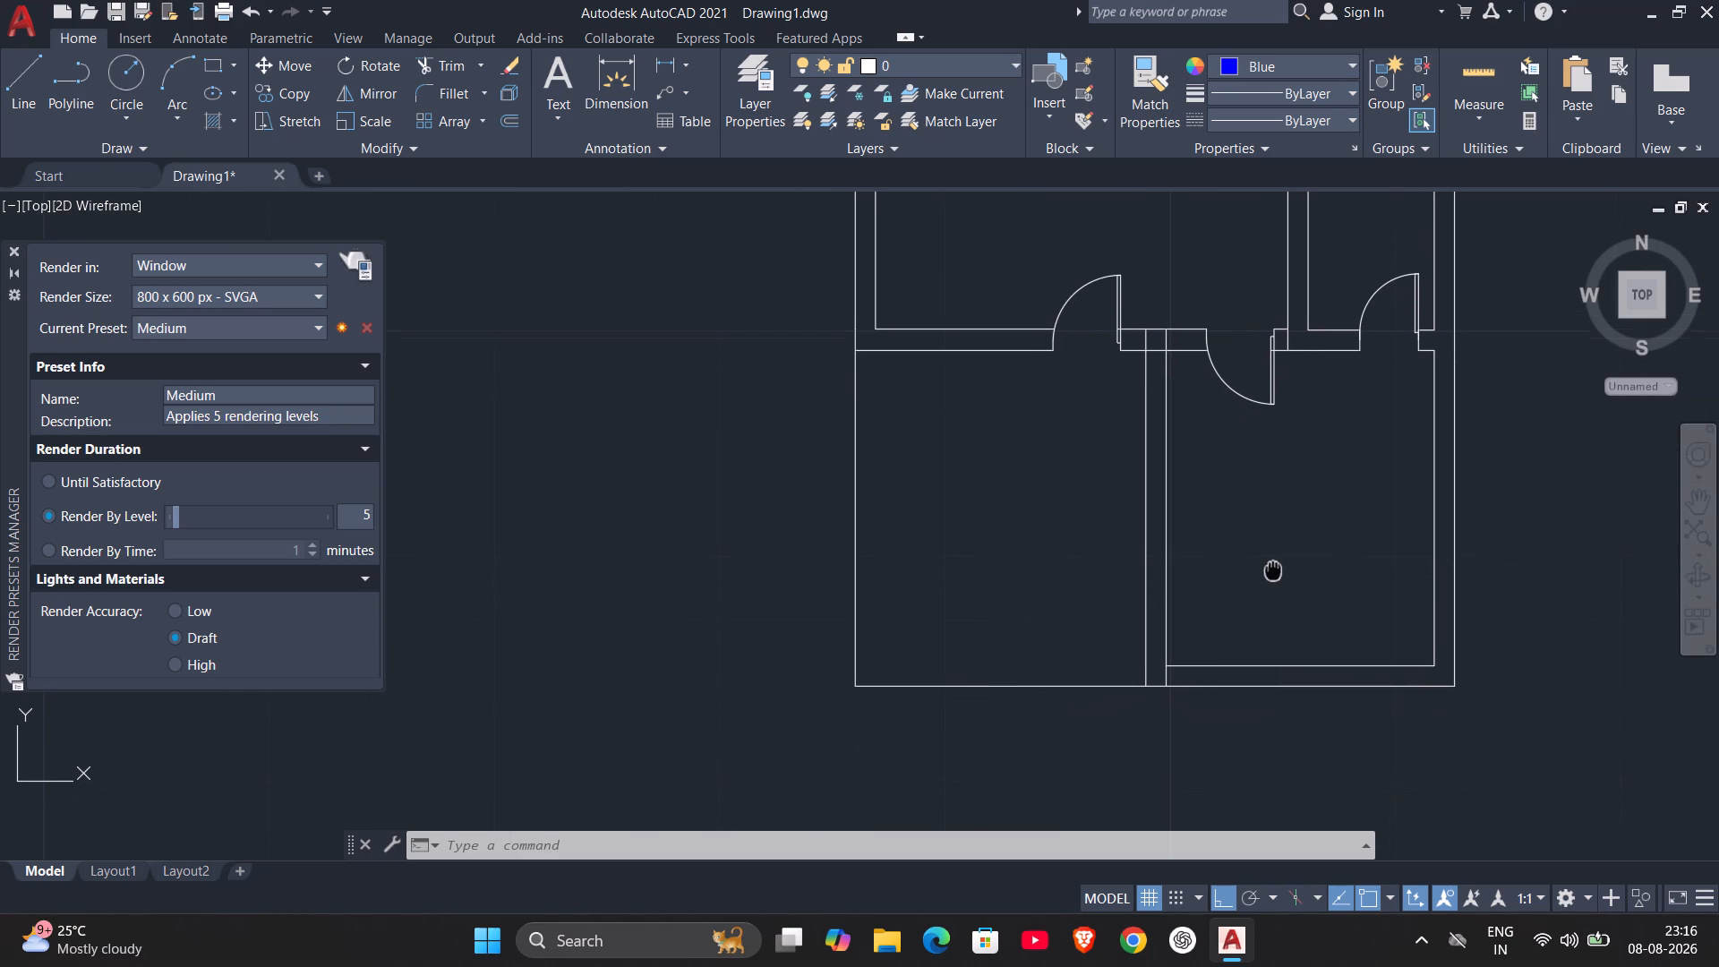
pyautogui.moveTo(1273, 570); pyautogui.dragTo(1273, 568, button='middle')
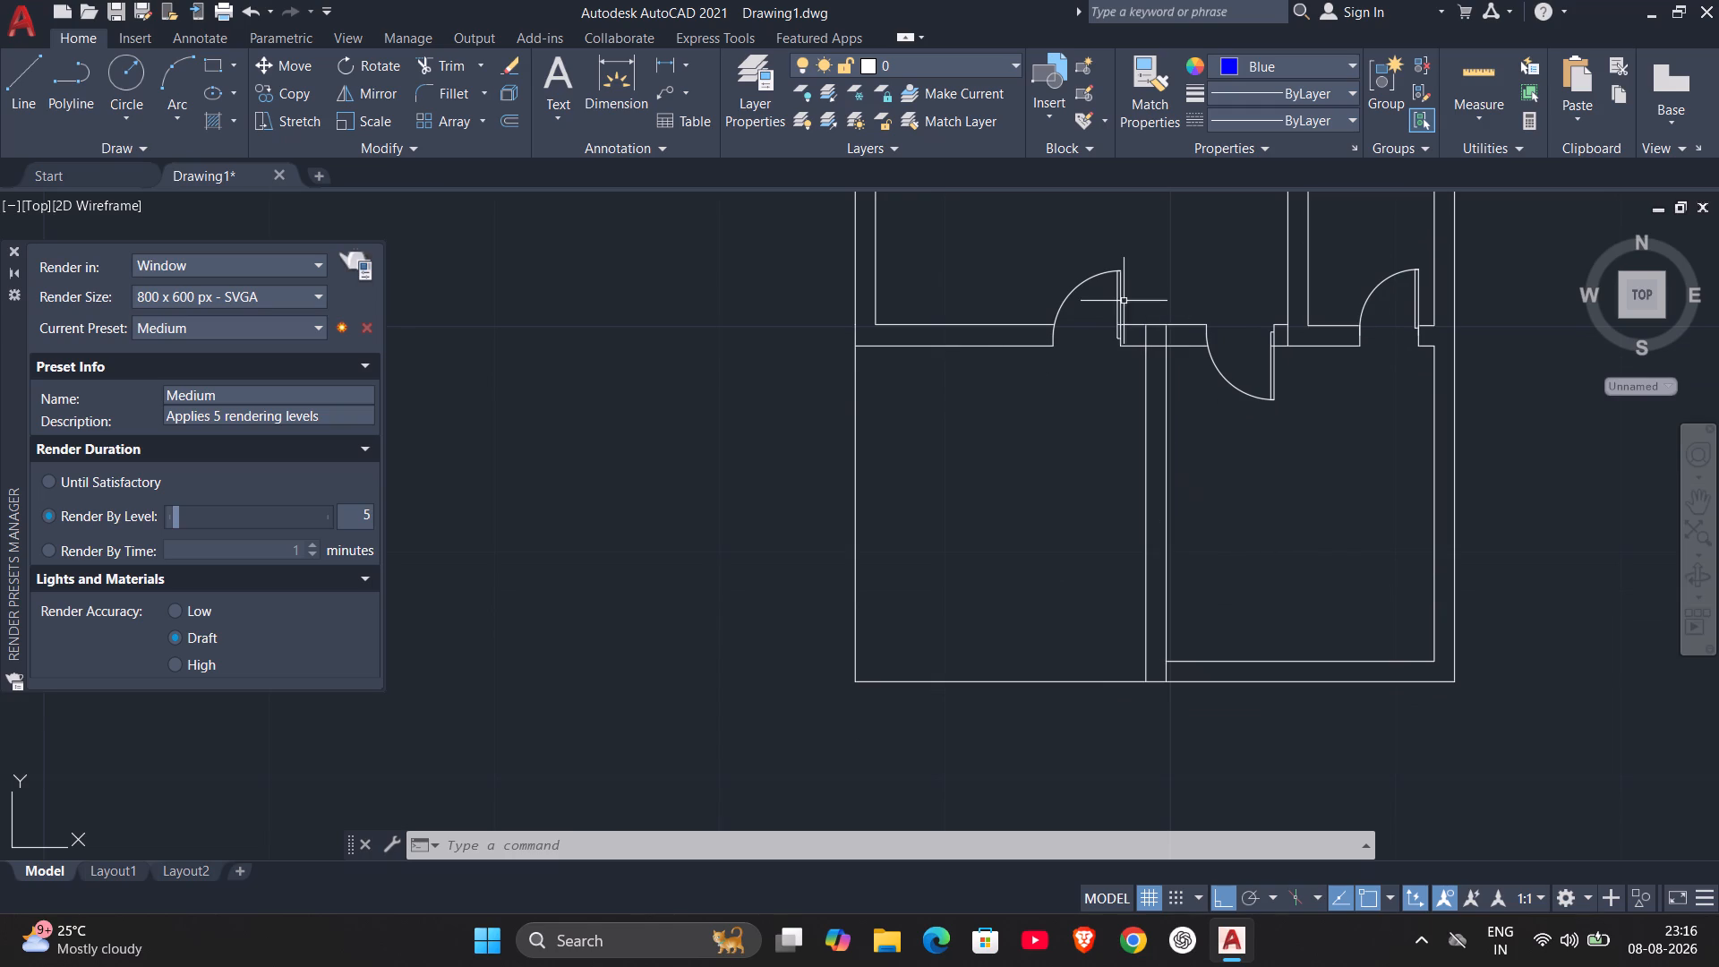
pyautogui.click(1119, 296)
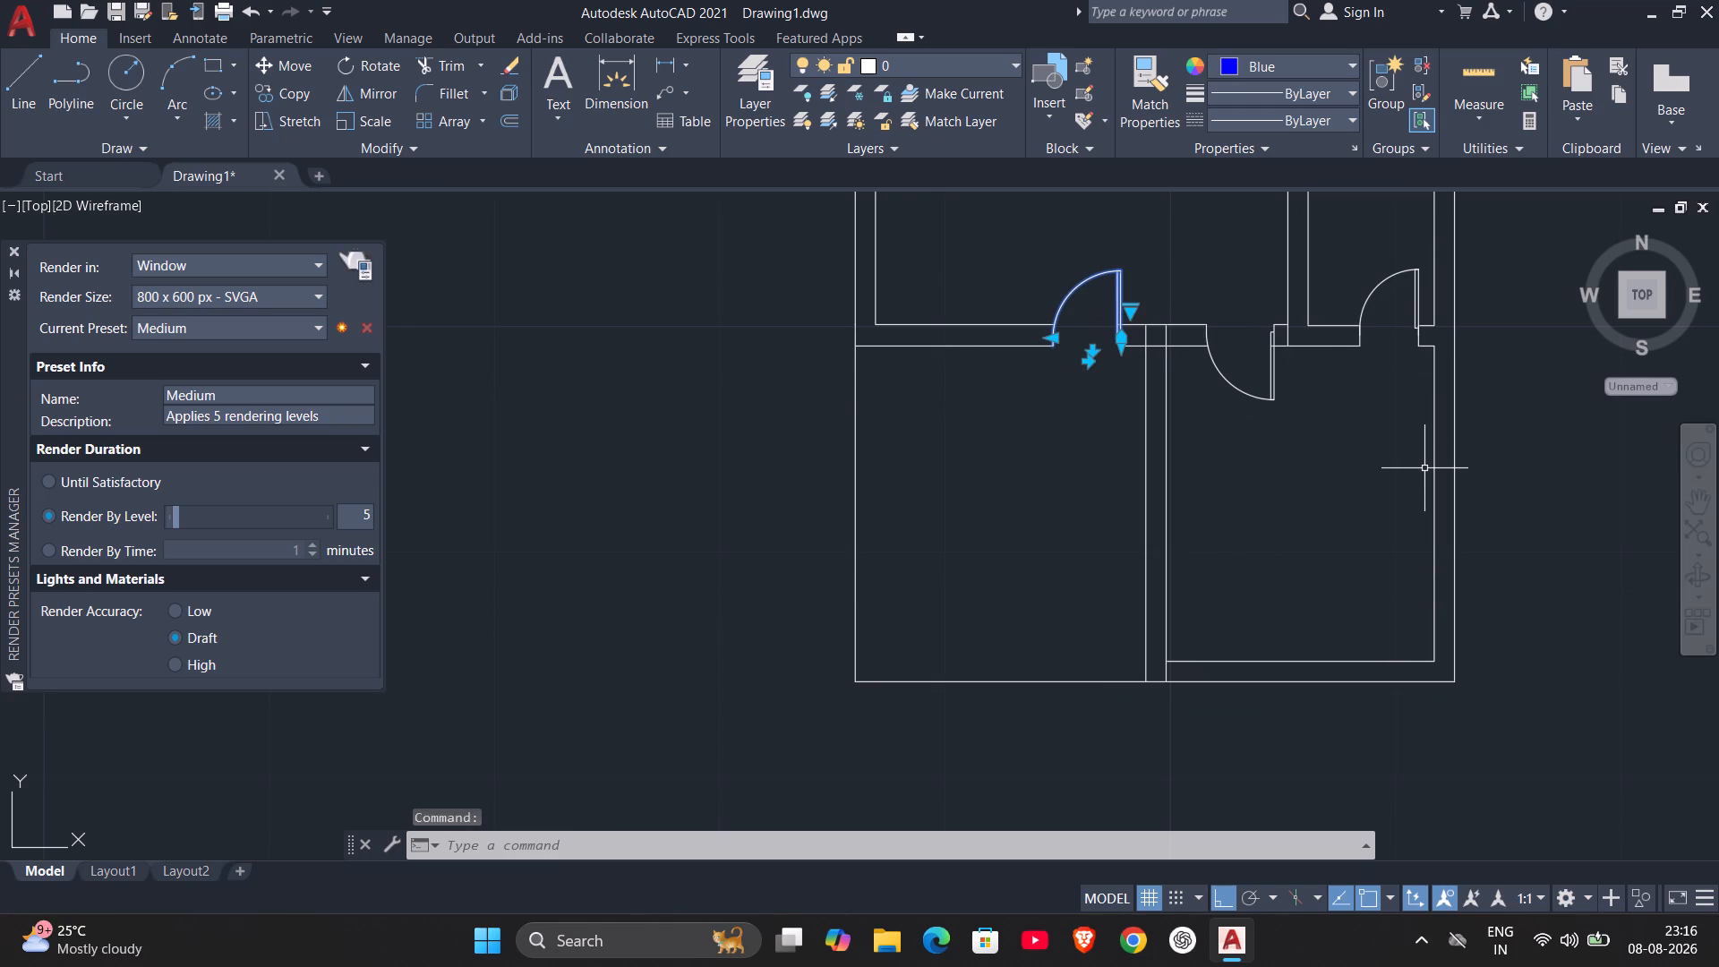
pyautogui.write('CO')
pyautogui.press('Return')
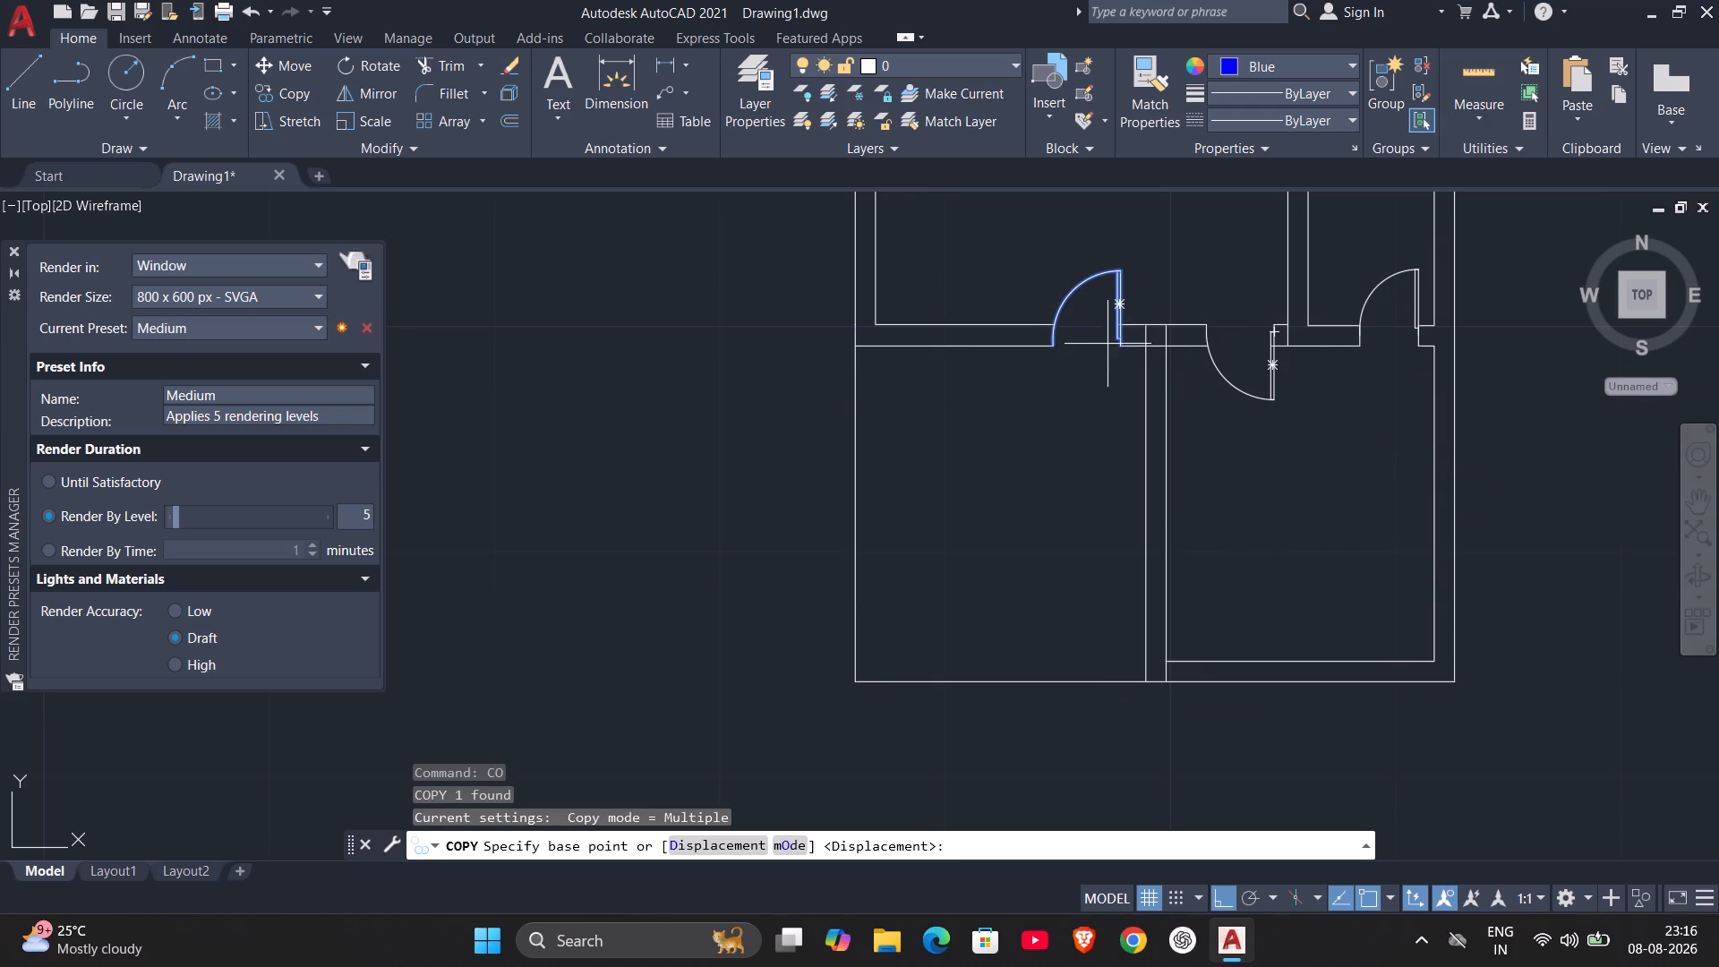
pyautogui.scroll(3, 1115, 361)
pyautogui.click(1115, 296)
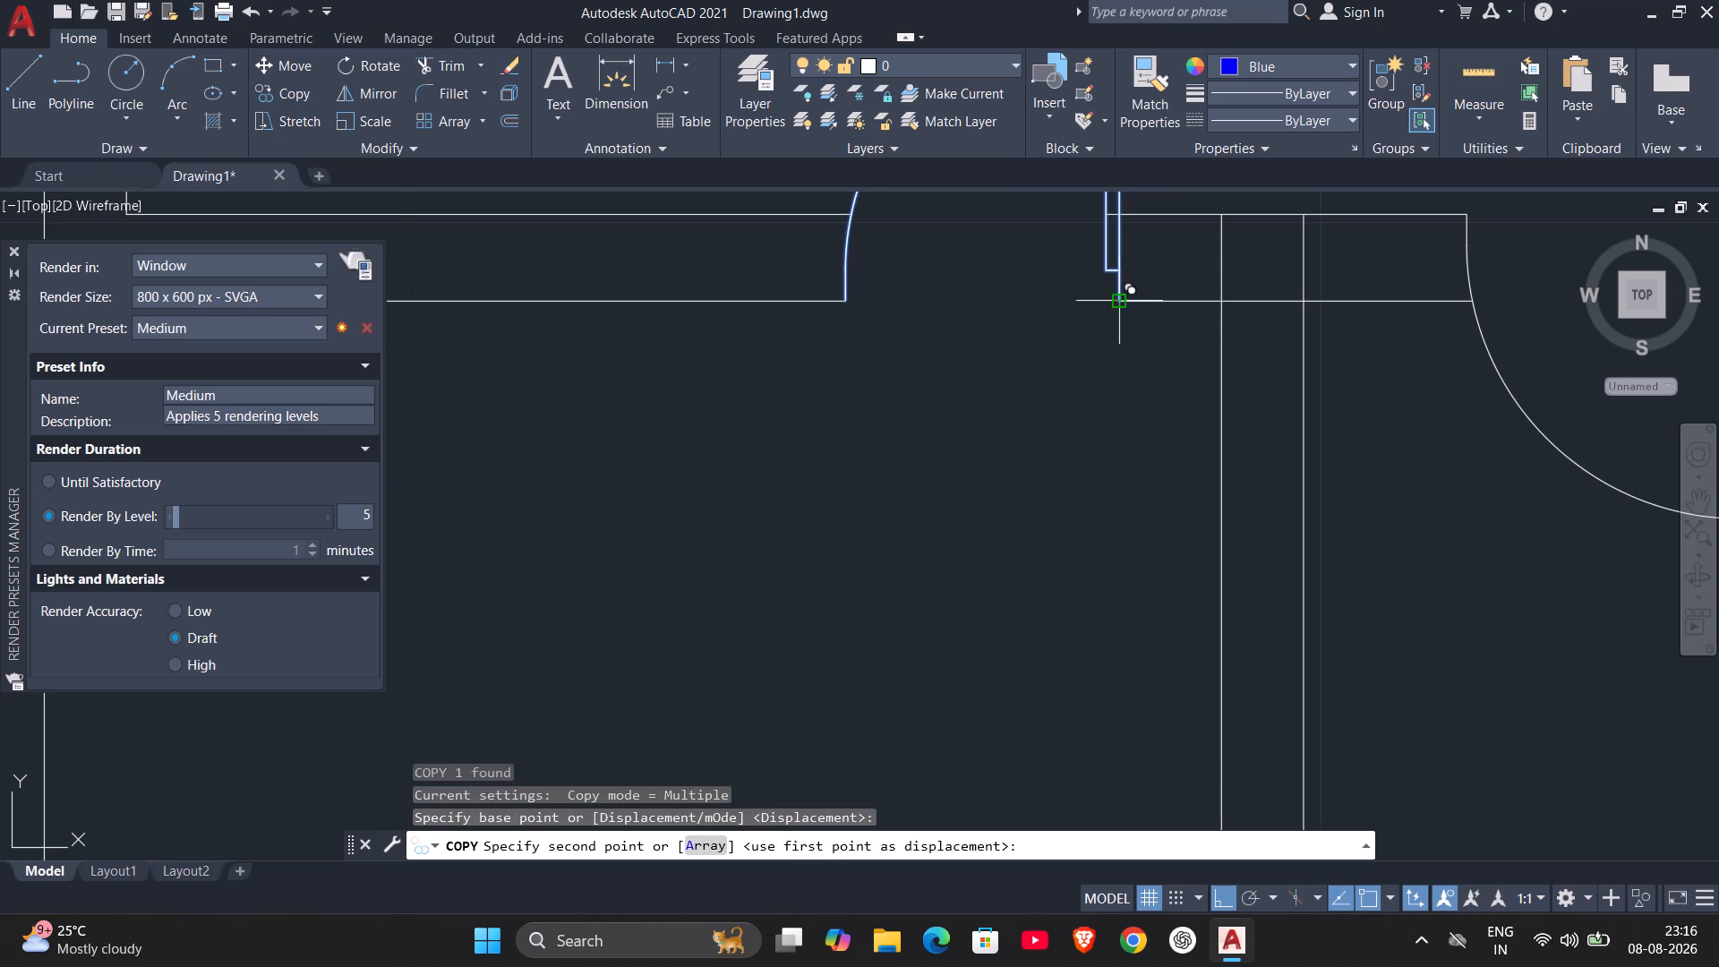
pyautogui.scroll(-2, 1530, 719)
pyautogui.press('F8')
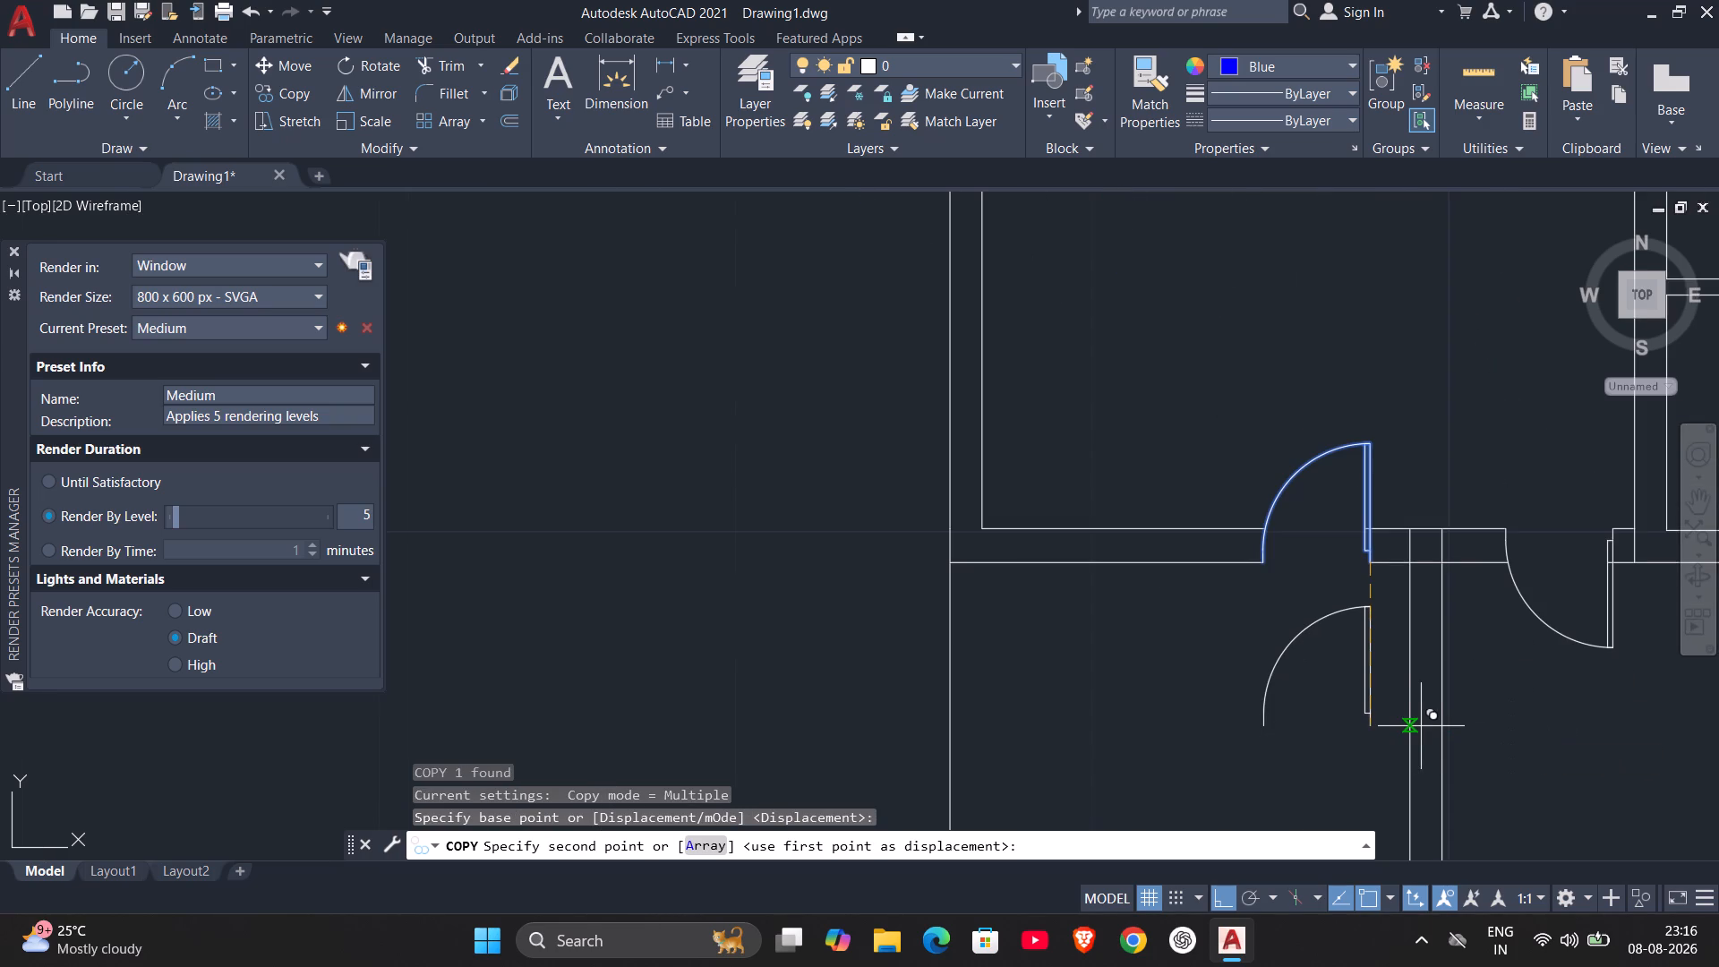
pyautogui.scroll(-1, 1504, 792)
pyautogui.moveTo(1505, 791); pyautogui.dragTo(1273, 375, button='middle')
pyautogui.scroll(1, 1321, 553)
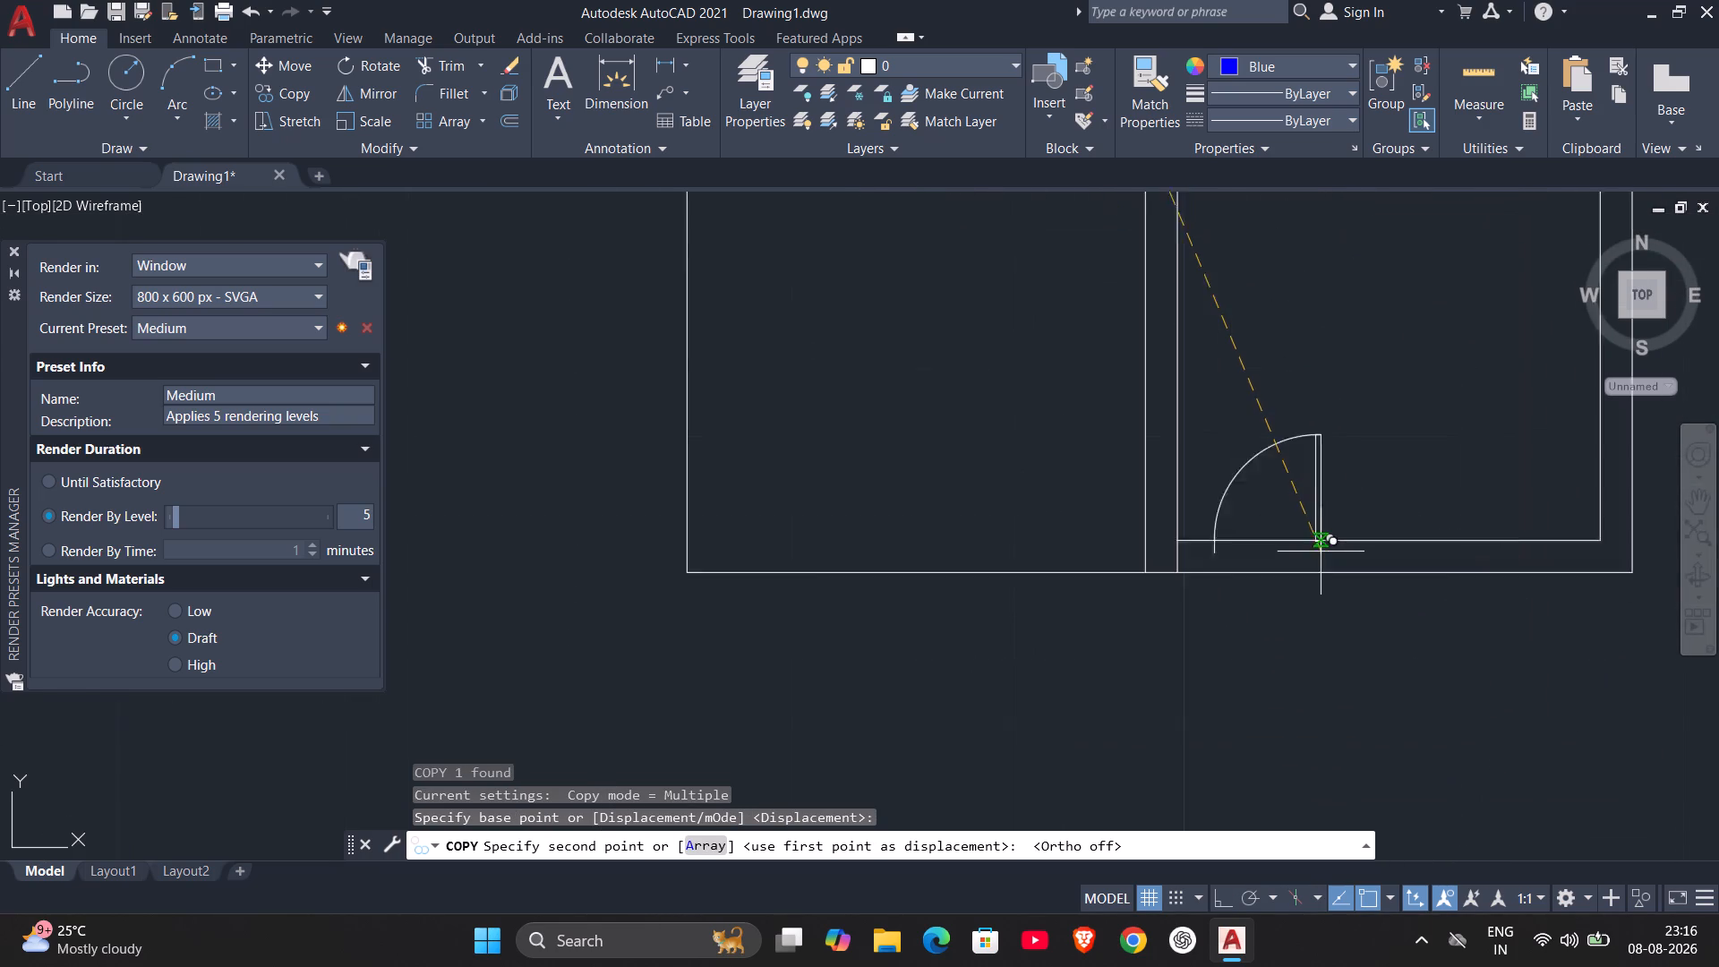
pyautogui.scroll(2, 1321, 552)
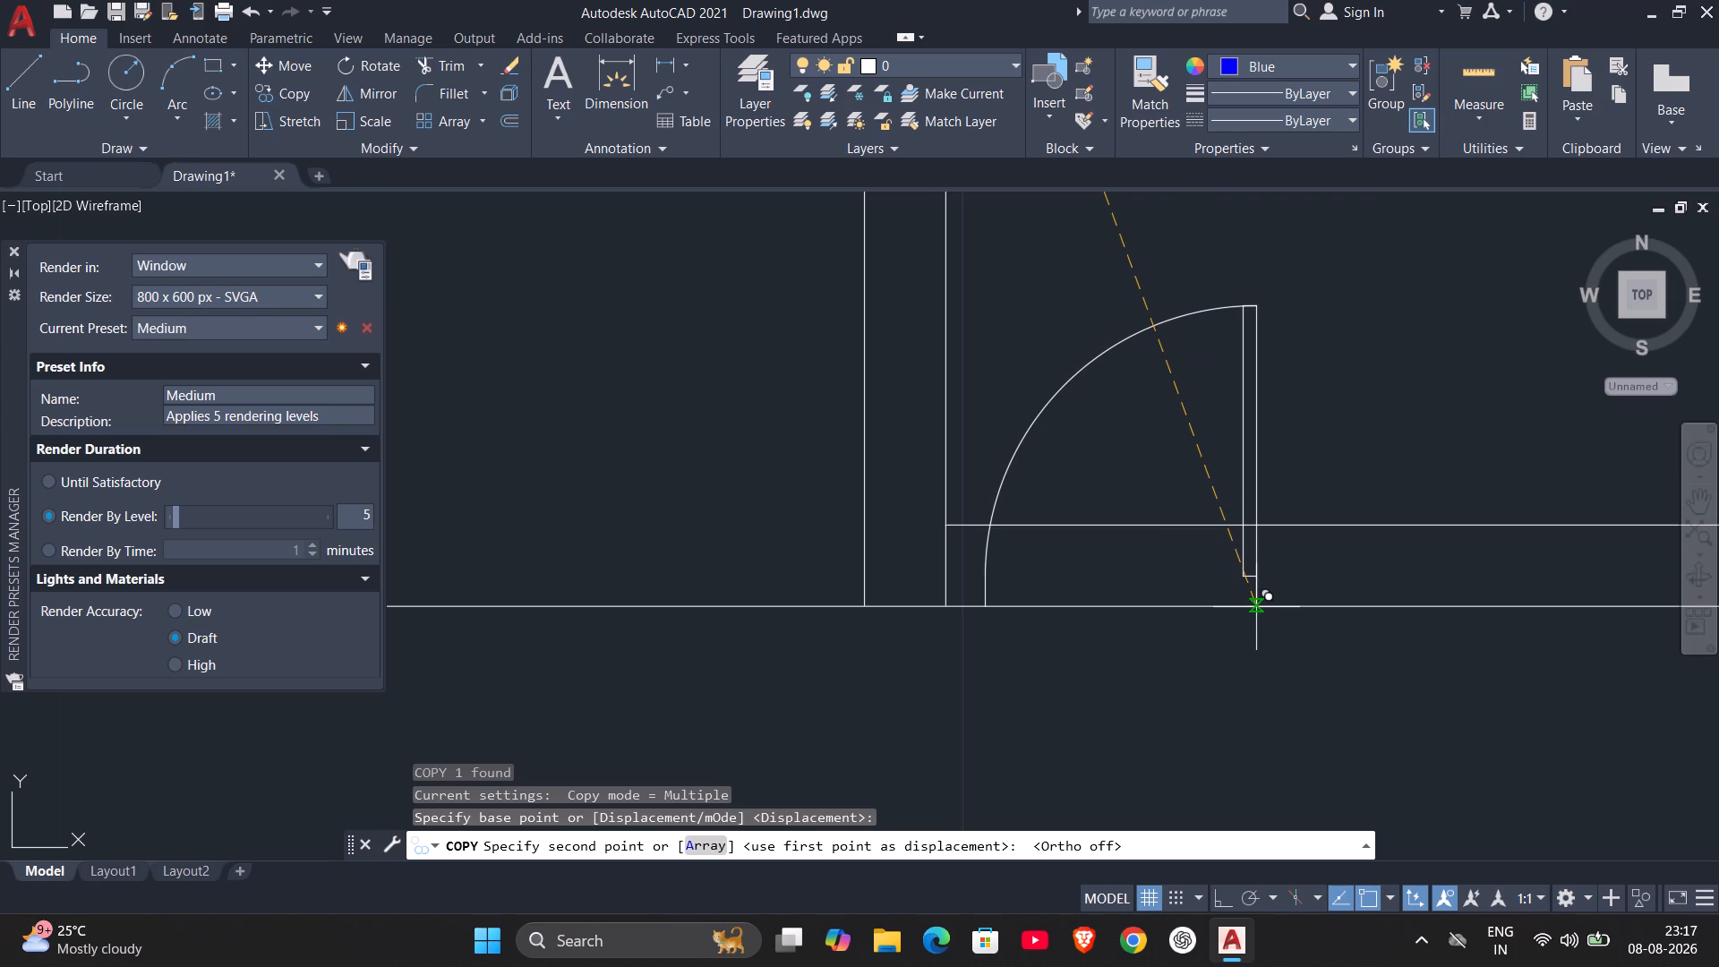
pyautogui.scroll(3, 1256, 608)
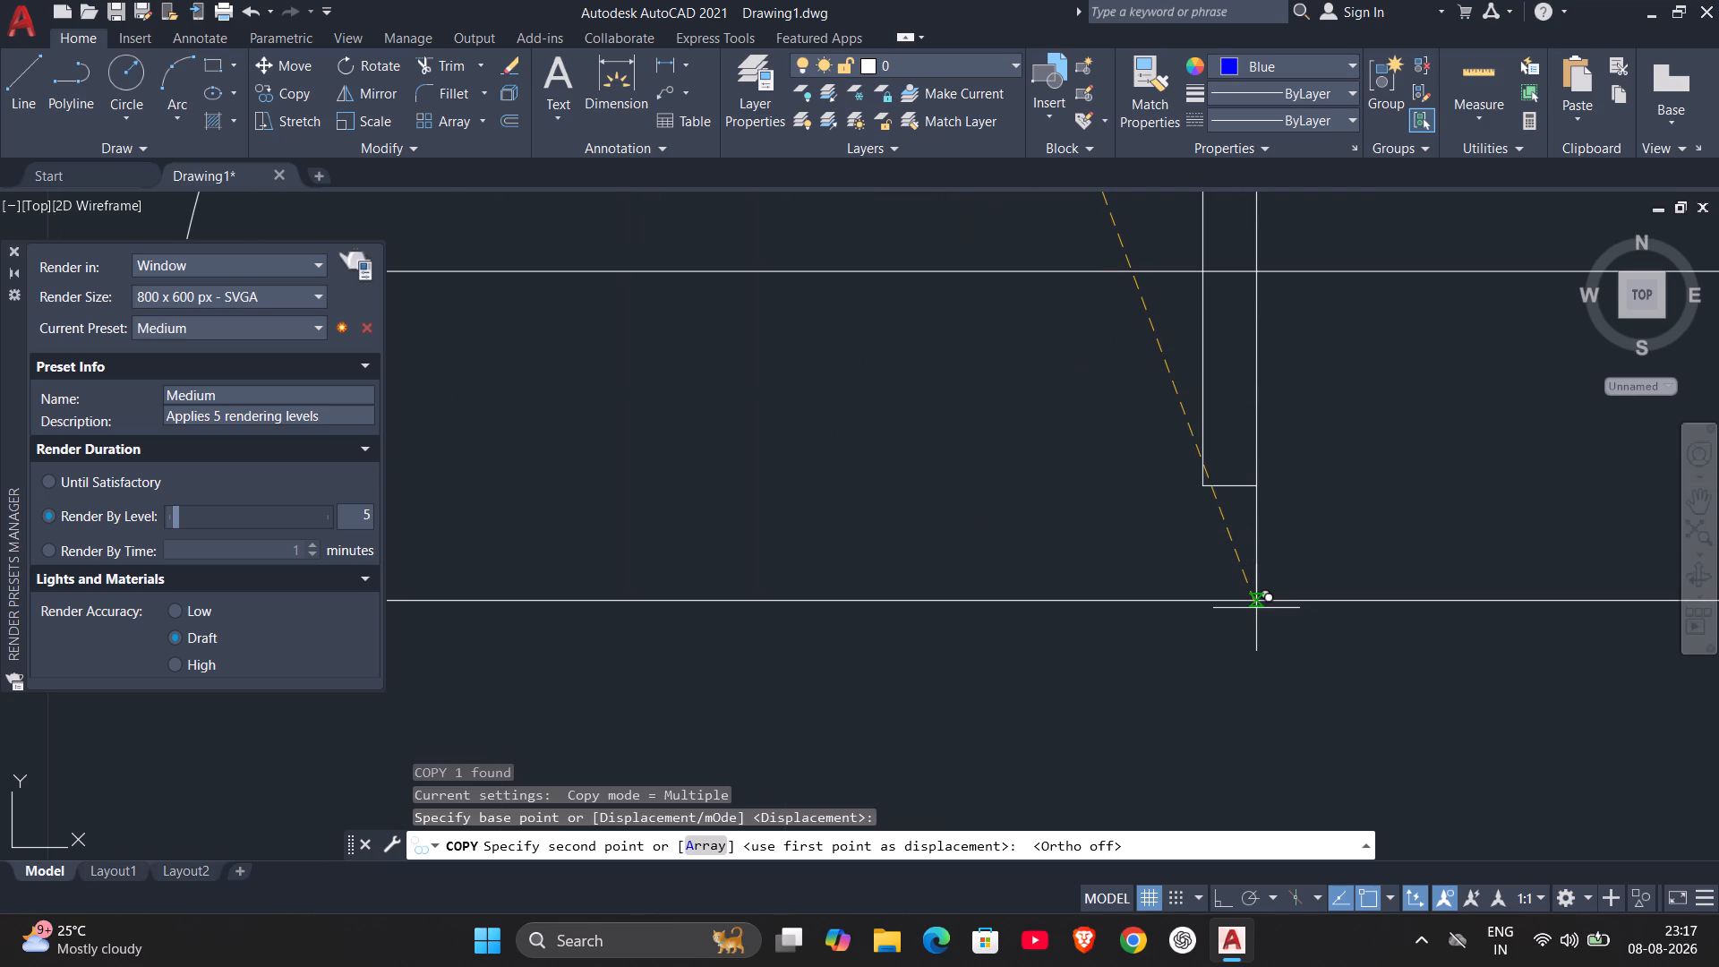
pyautogui.click(1256, 601)
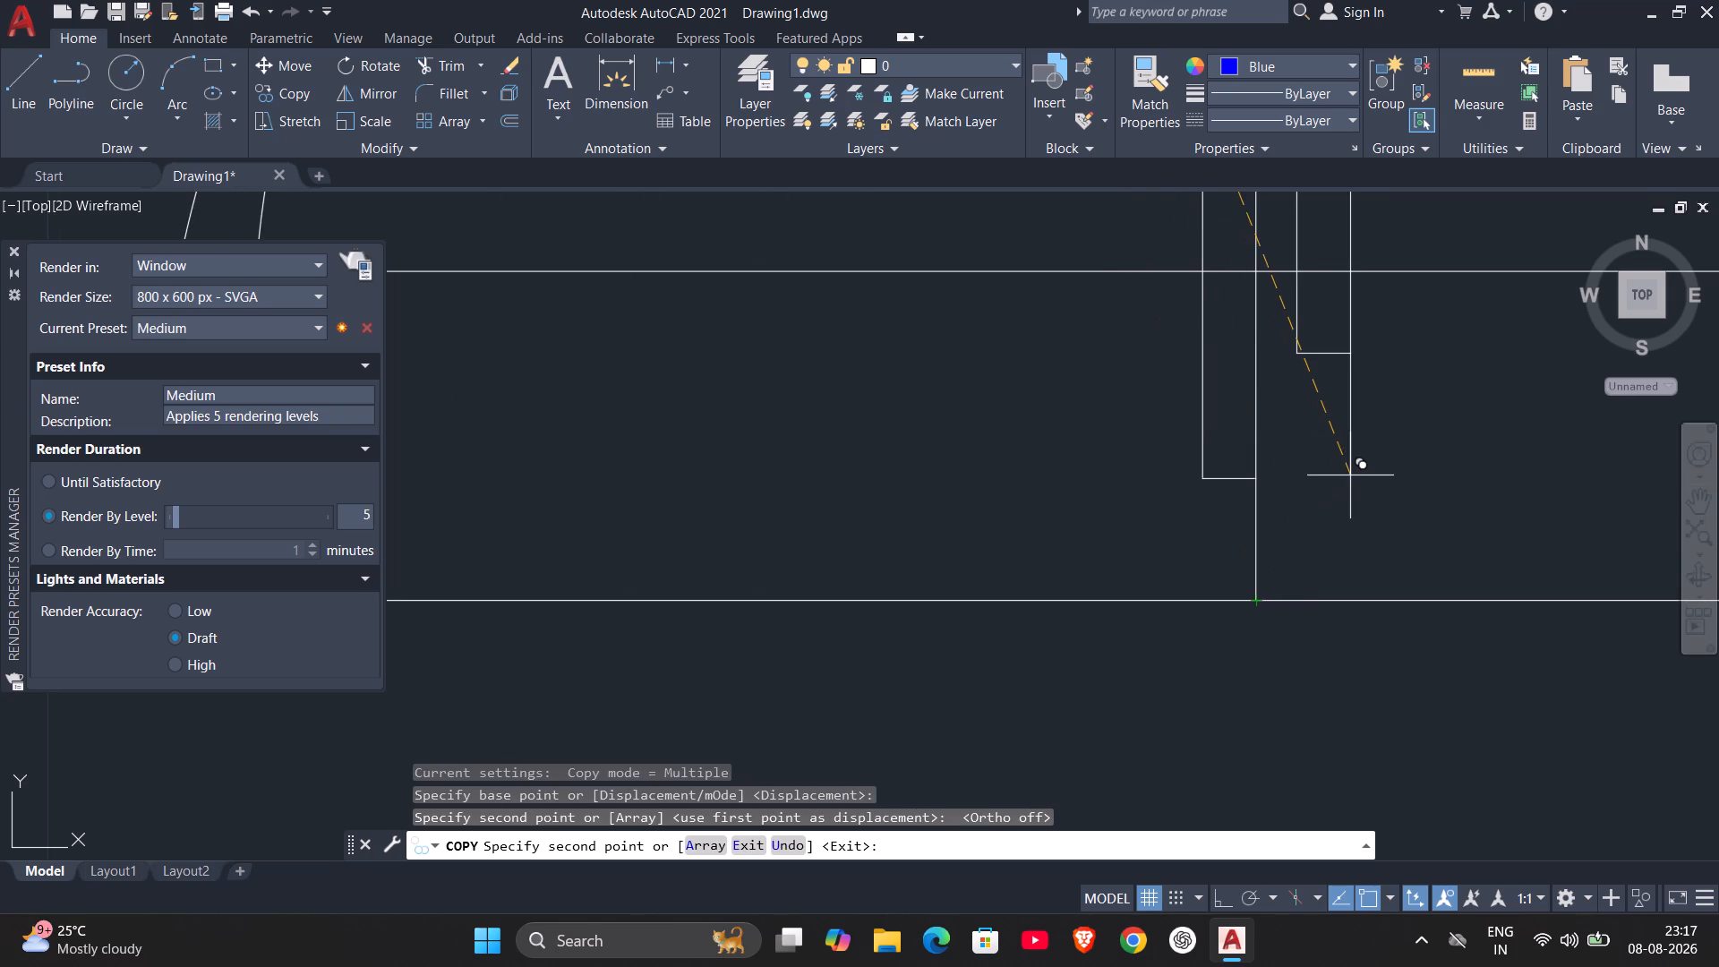
pyautogui.press('Escape')
# Flip the door copied onto the southeast room's south wall so its hinge side is at the west end.
pyautogui.scroll(-3, 1351, 475)
pyautogui.click(1314, 469)
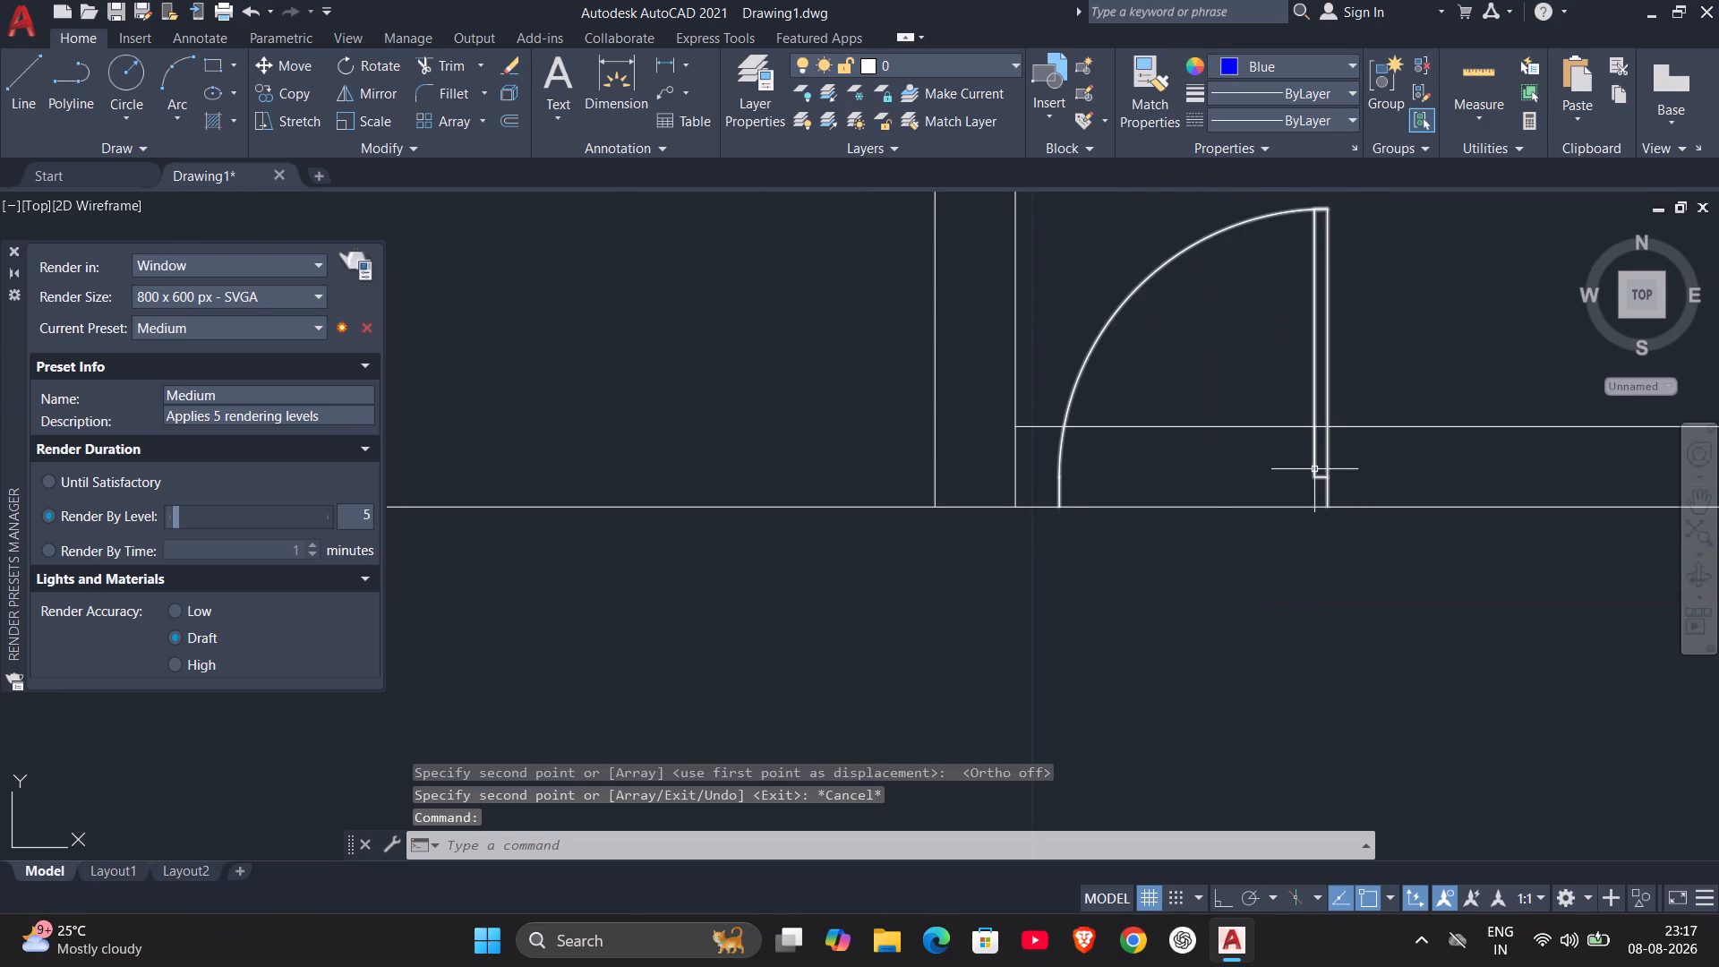
pyautogui.click(1193, 576)
pyautogui.press('Escape')
pyautogui.scroll(-1, 1373, 370)
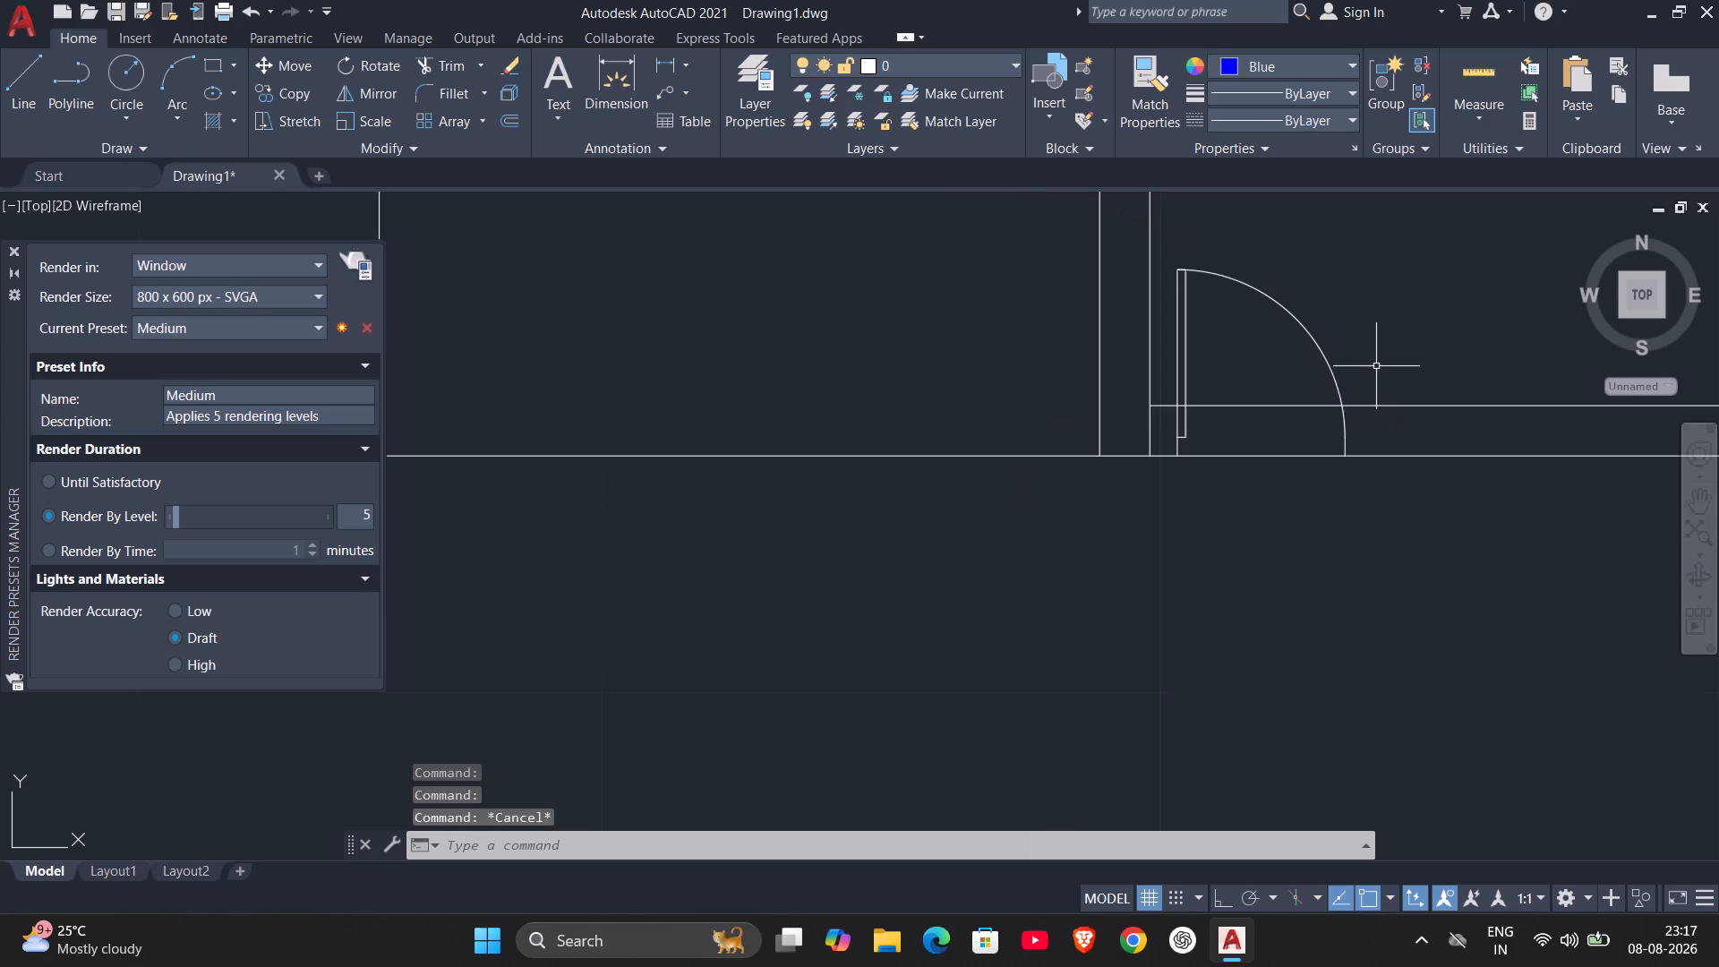
# Trim both south wall lines across the flipped door to open the southeast room's outer doorway.
pyautogui.moveTo(1376, 366); pyautogui.dragTo(1437, 457, button='middle')
pyautogui.write('TR')
pyautogui.press('Return')
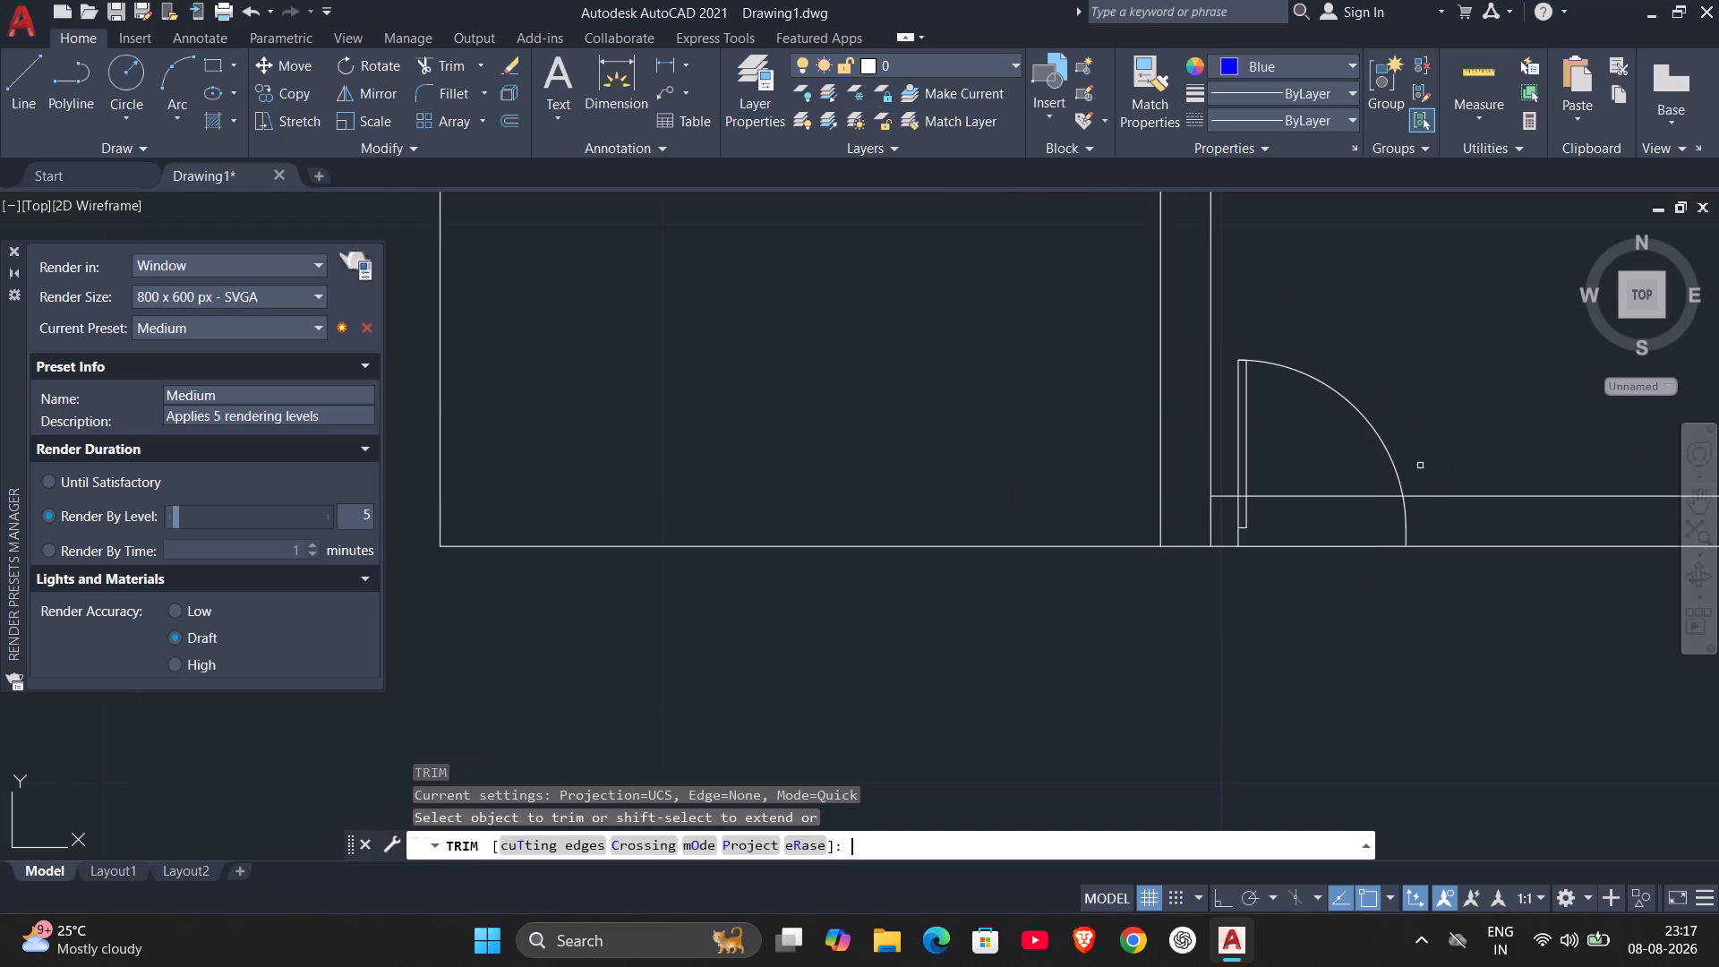
pyautogui.moveTo(1352, 458); pyautogui.dragTo(1330, 602)
pyautogui.press('Escape')
# Examine the doors and wall openings across the whole floor plan.
pyautogui.scroll(-3, 1484, 441)
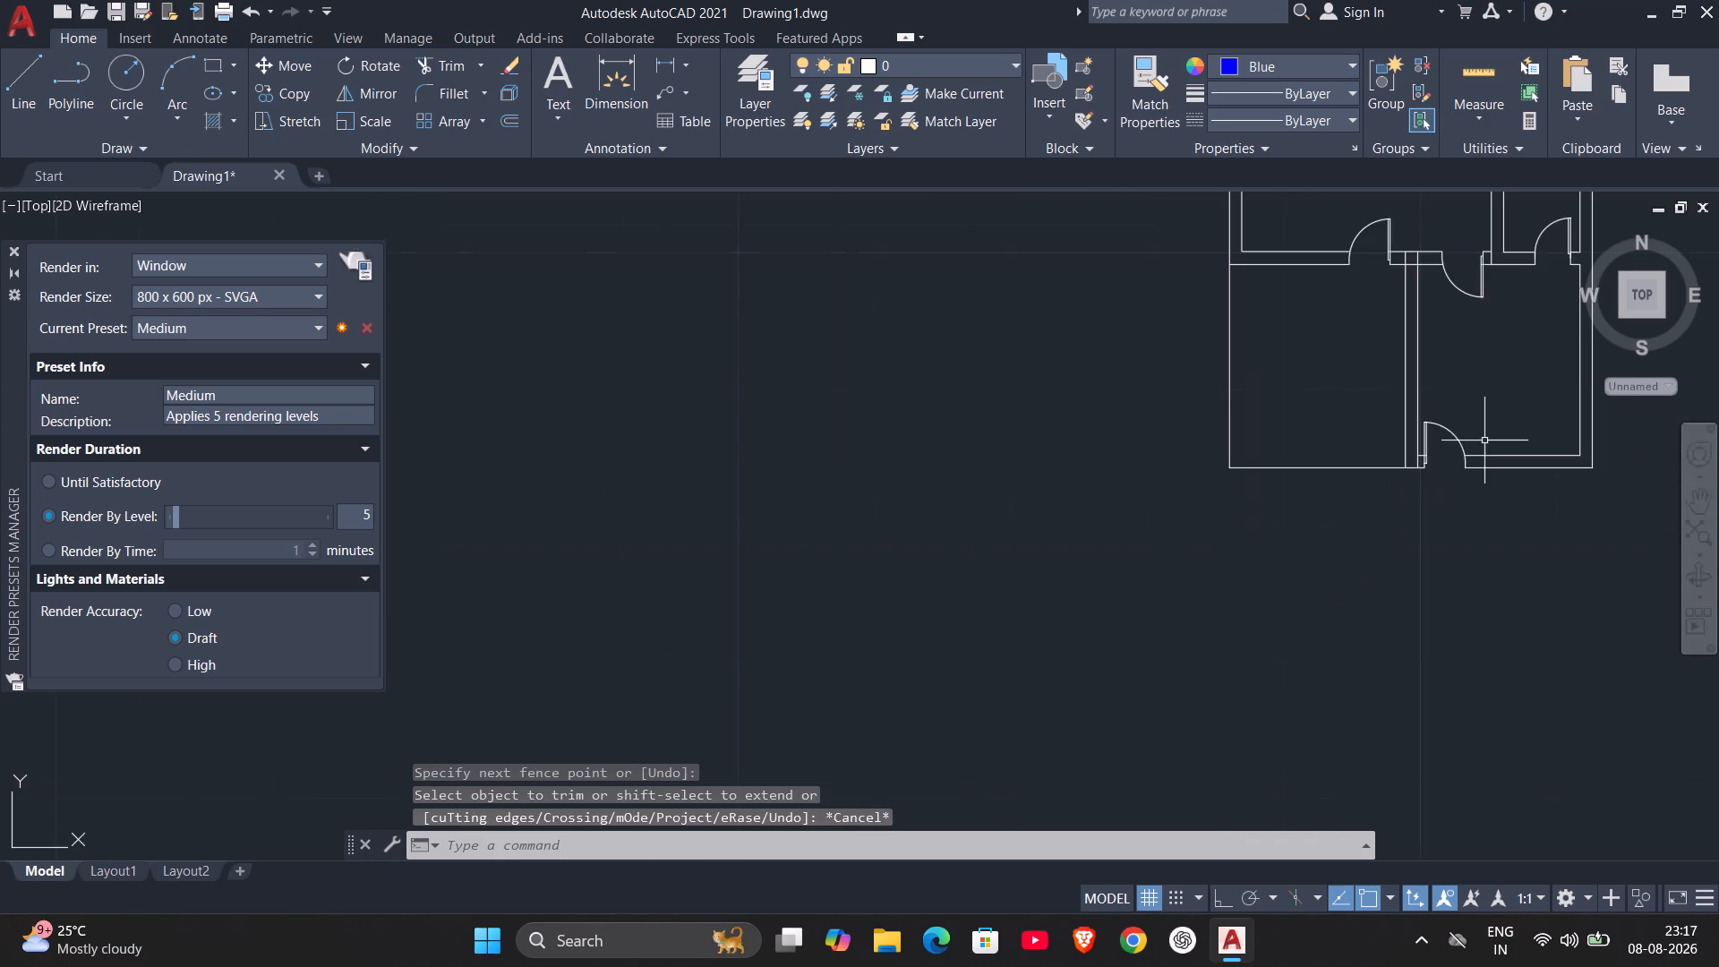
pyautogui.moveTo(1484, 439); pyautogui.dragTo(1331, 715, button='middle')
pyautogui.moveTo(1450, 550); pyautogui.dragTo(1417, 656, button='middle')
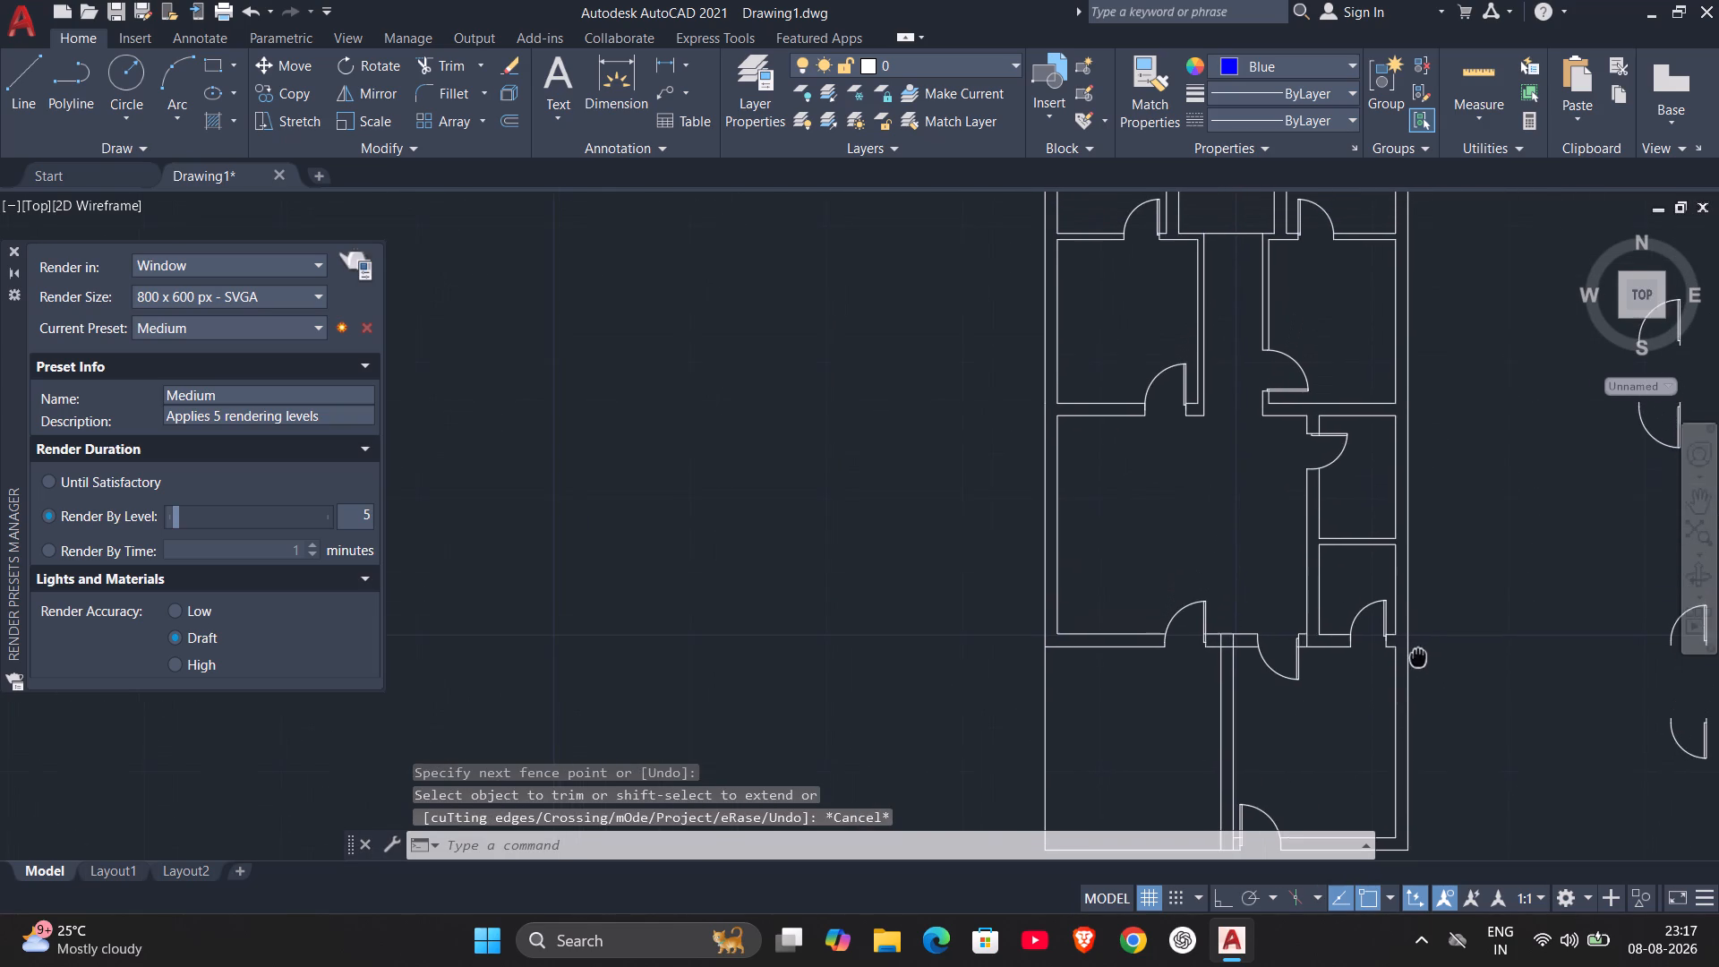
pyautogui.moveTo(1417, 656); pyautogui.dragTo(1414, 712, button='middle')
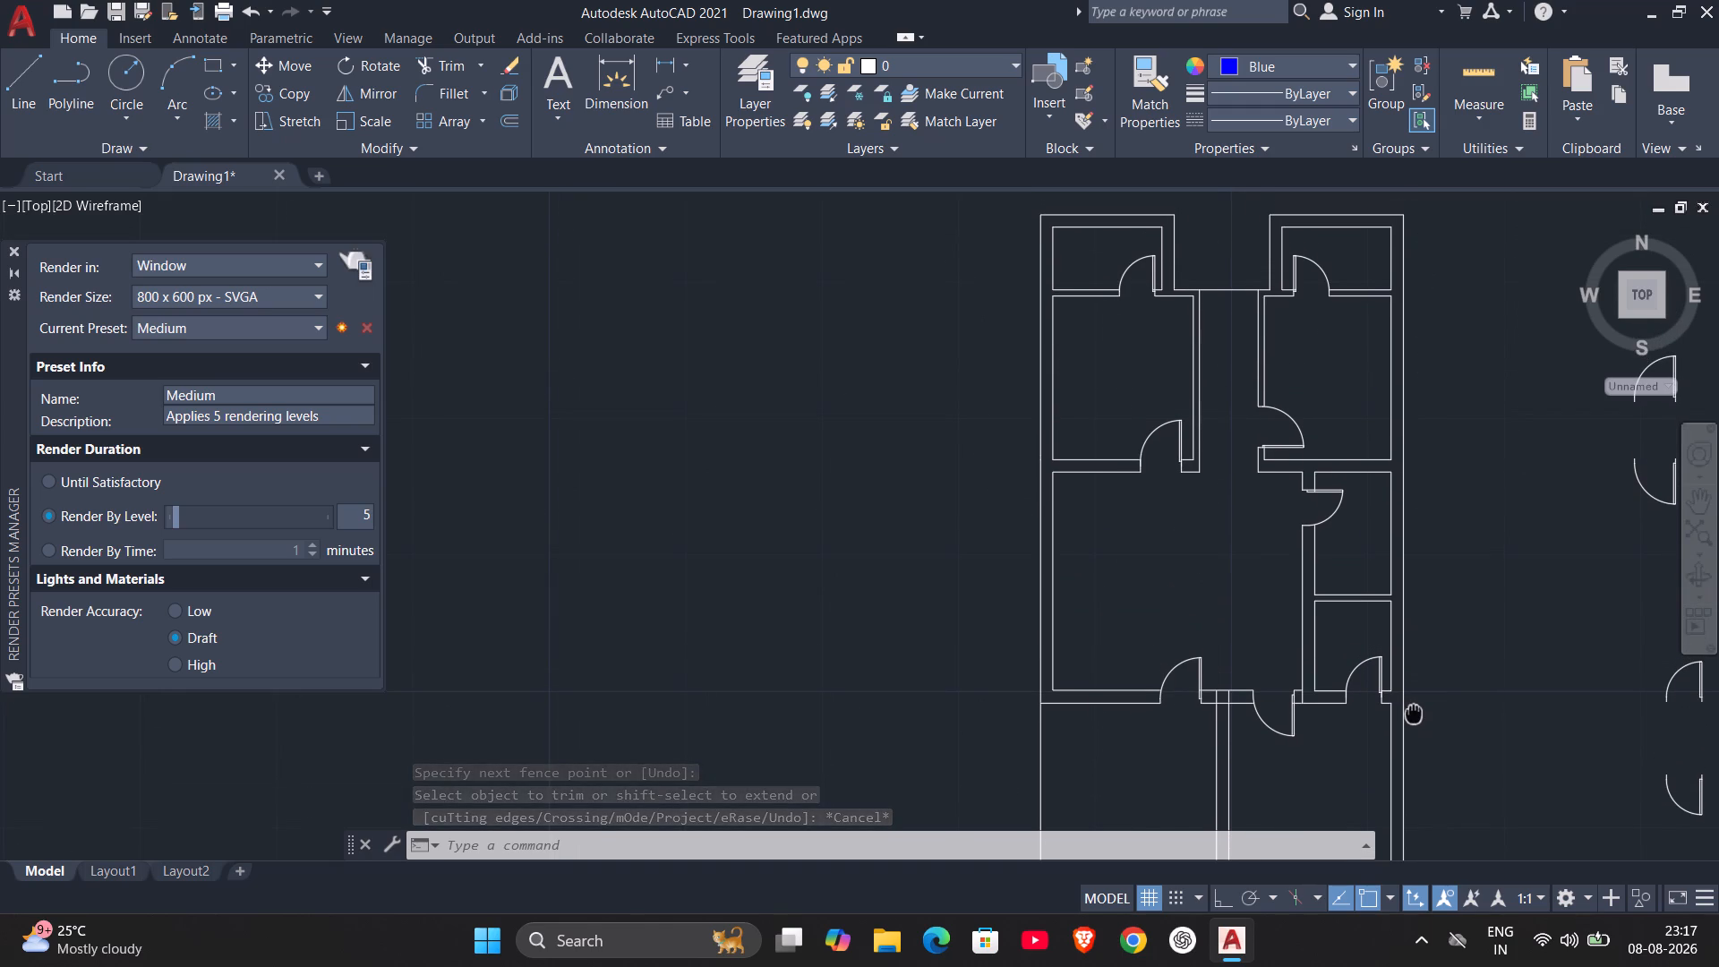
pyautogui.moveTo(1414, 712); pyautogui.dragTo(1412, 771, button='middle')
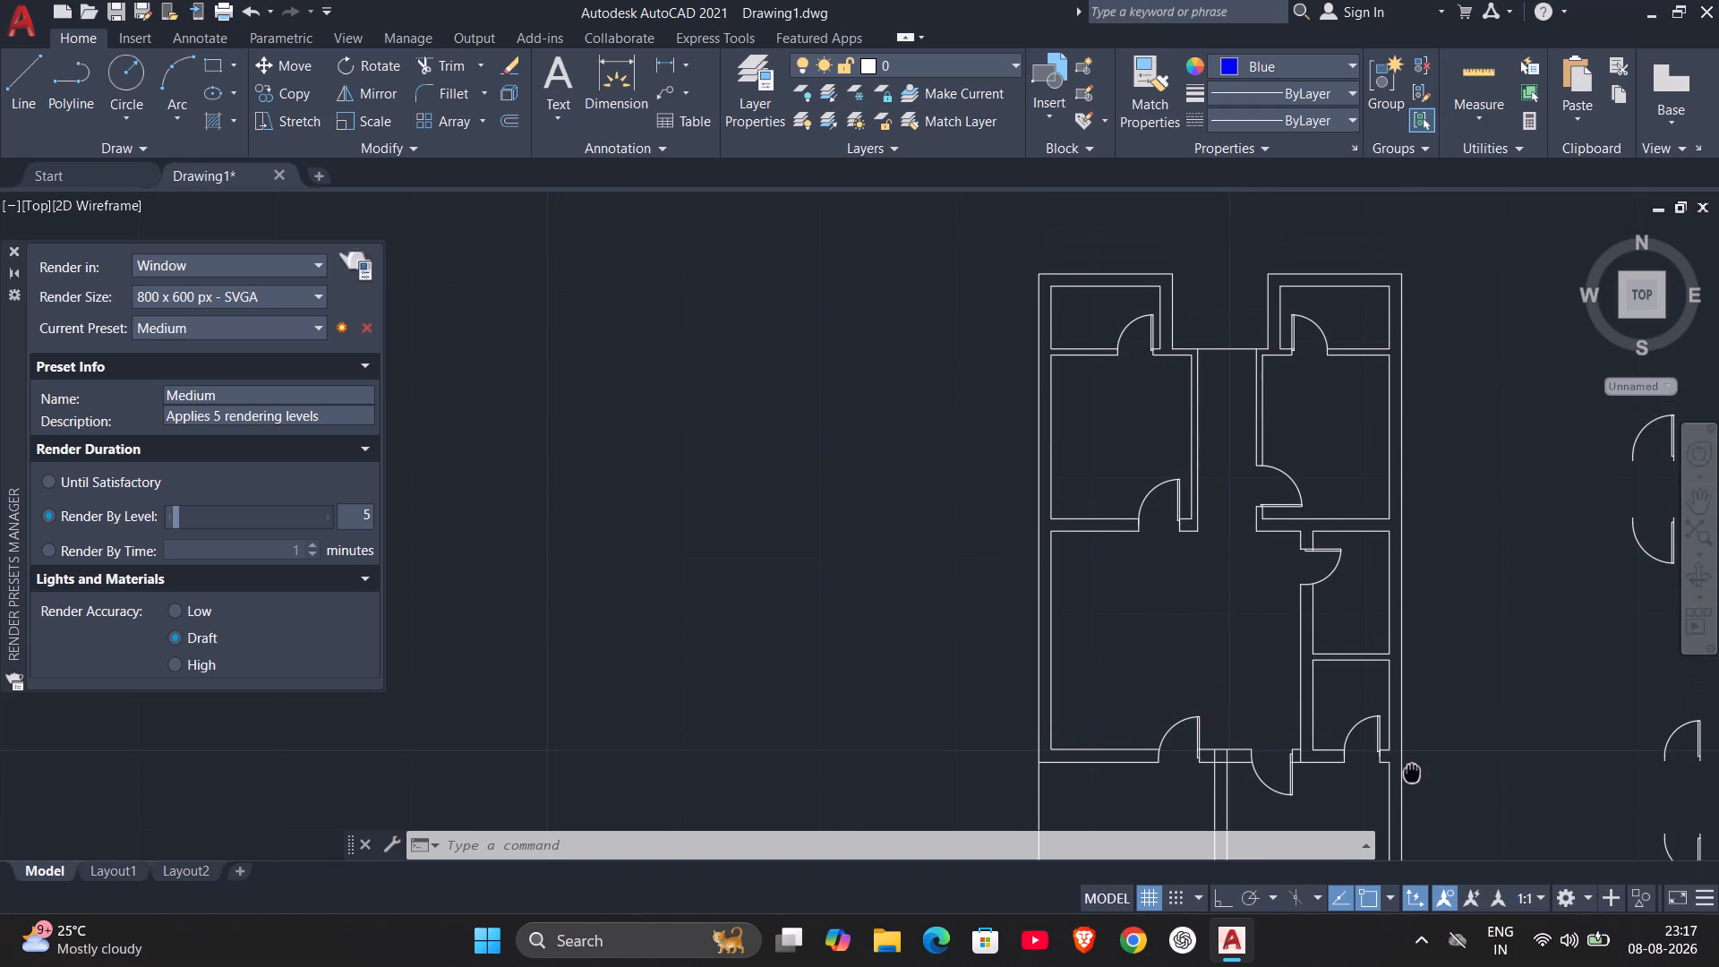
pyautogui.moveTo(1412, 771); pyautogui.dragTo(1391, 783, button='middle')
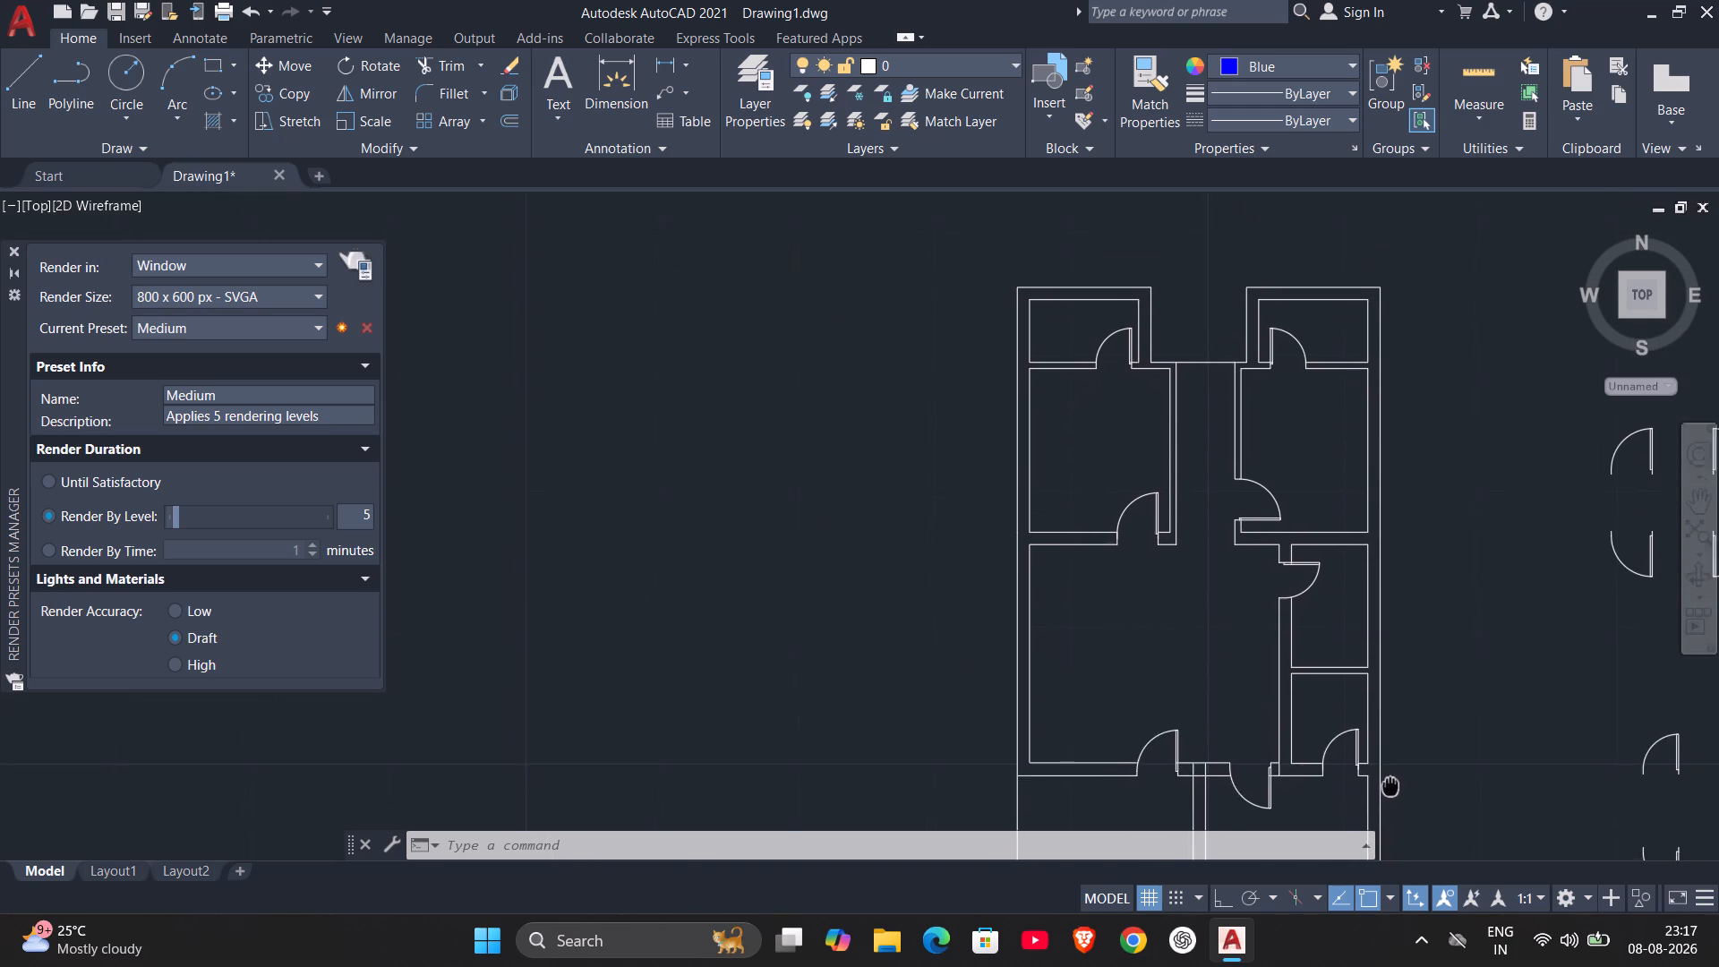
pyautogui.moveTo(1391, 783); pyautogui.dragTo(1458, 637, button='middle')
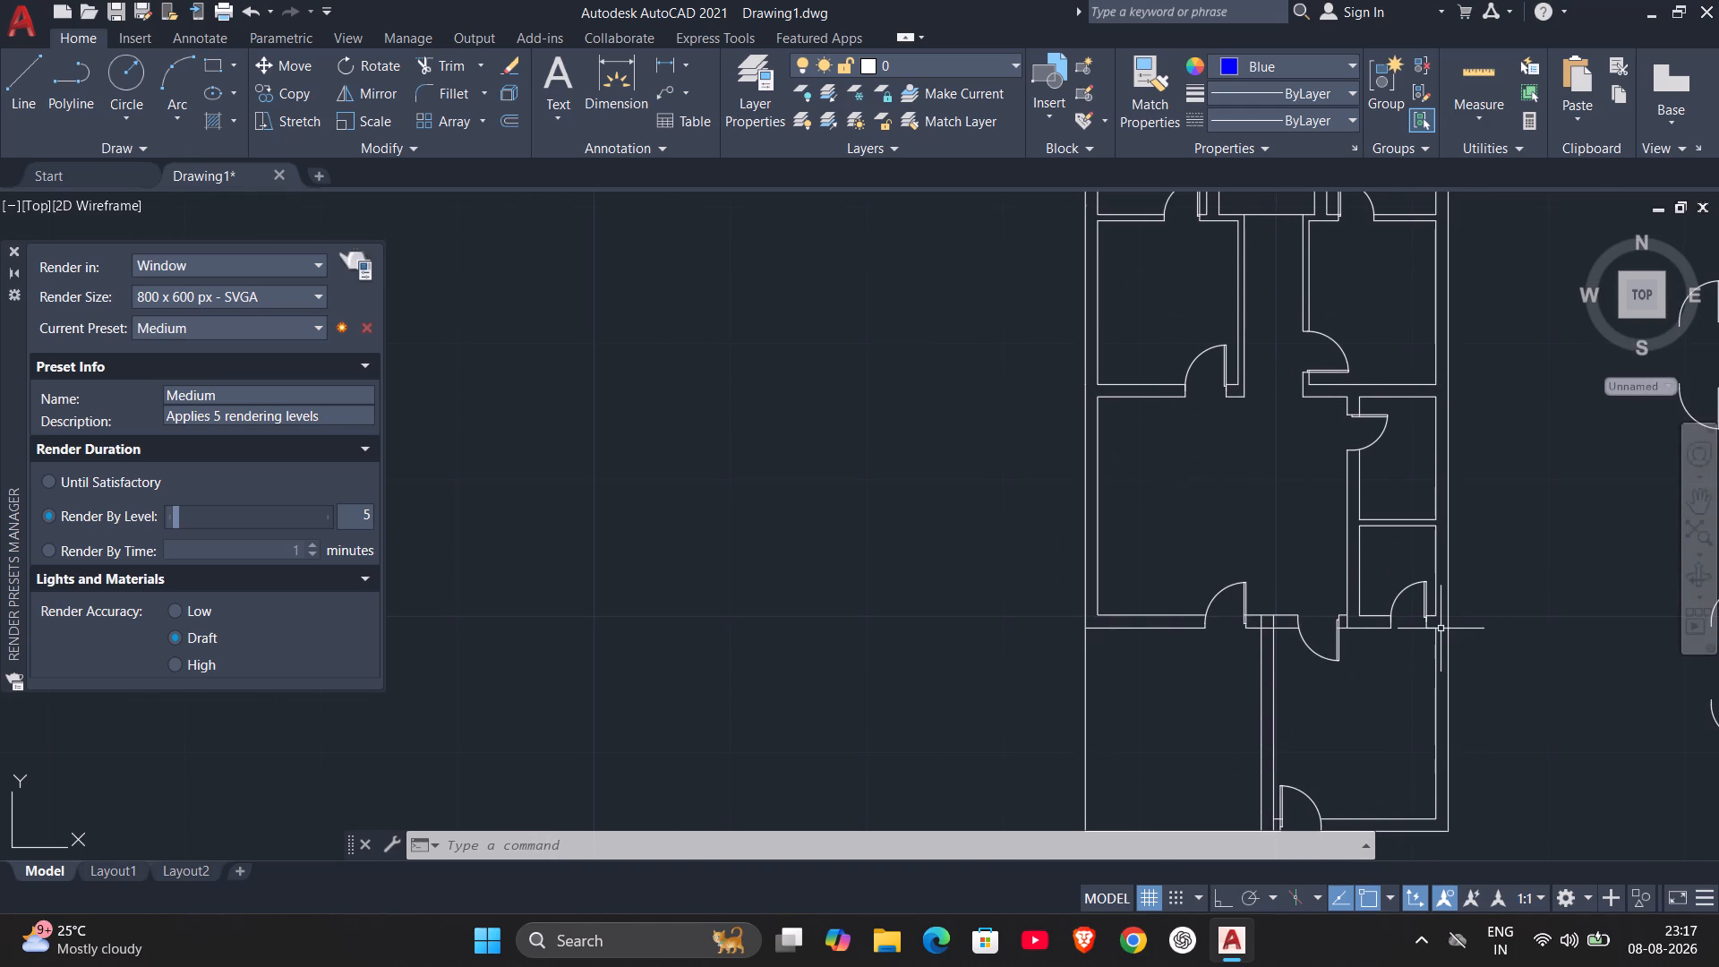
pyautogui.scroll(-1, 1377, 659)
# Close the Render Presets Manager palette.
pyautogui.click(12, 255)
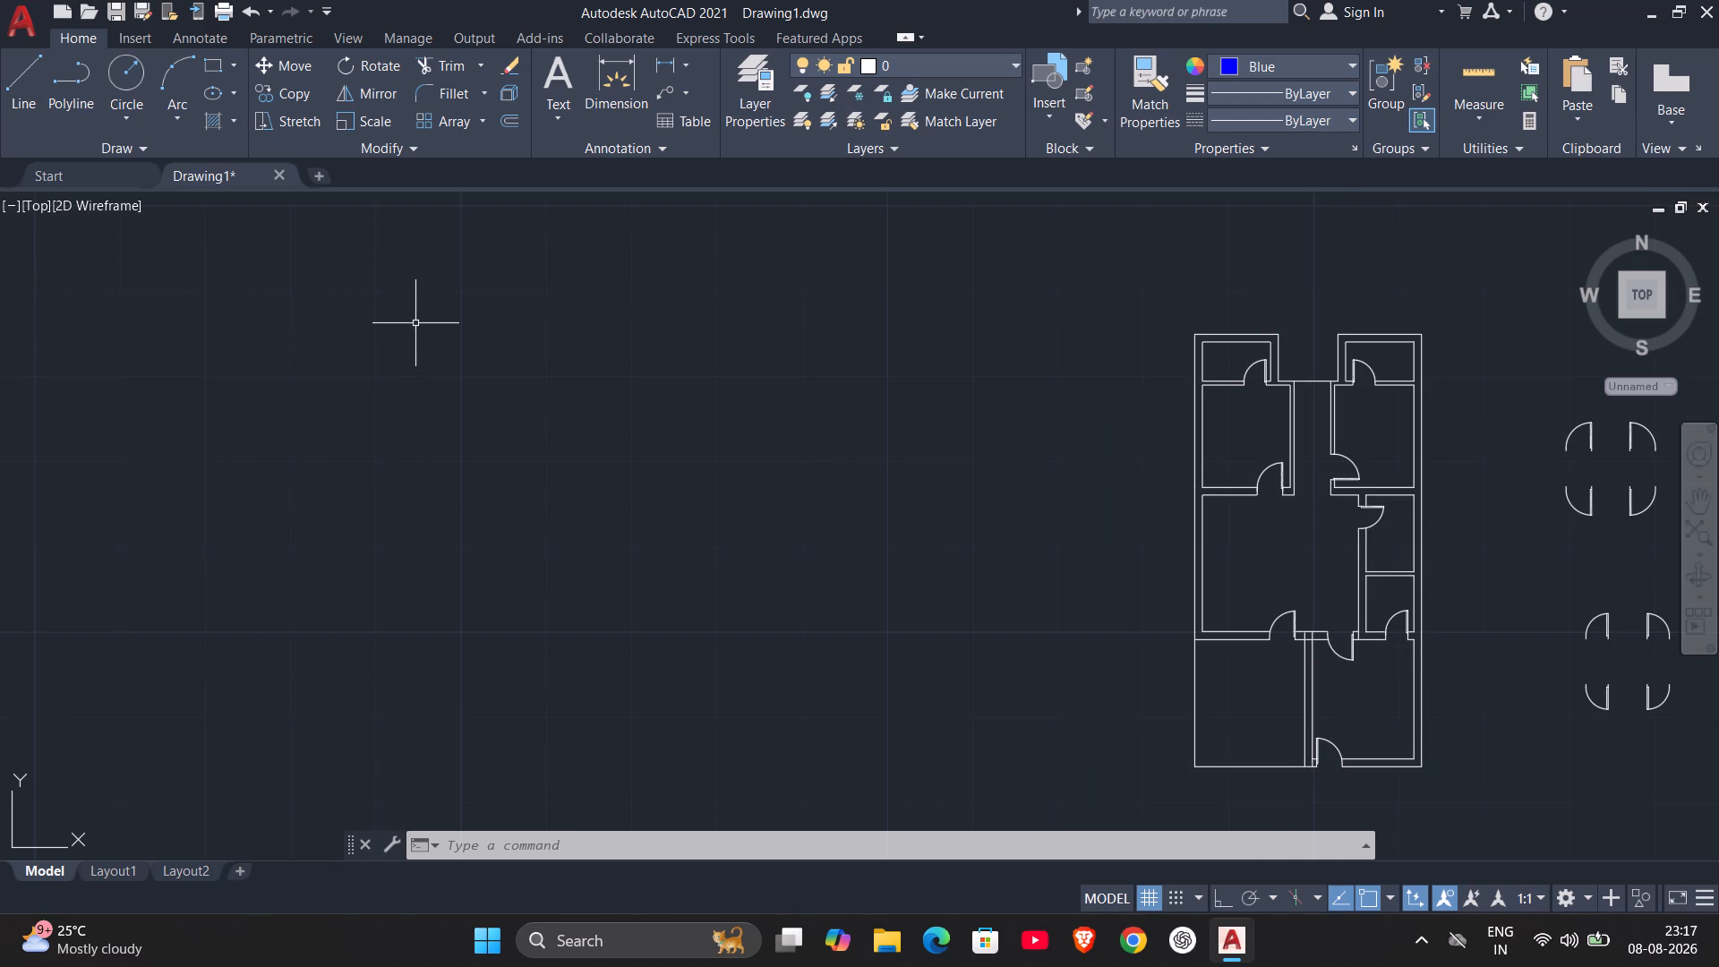
# Examine the floor plan, the spare door blocks beside it and the central room's southern part.
pyautogui.scroll(-1, 1065, 601)
pyautogui.moveTo(1066, 601); pyautogui.dragTo(643, 509, button='middle')
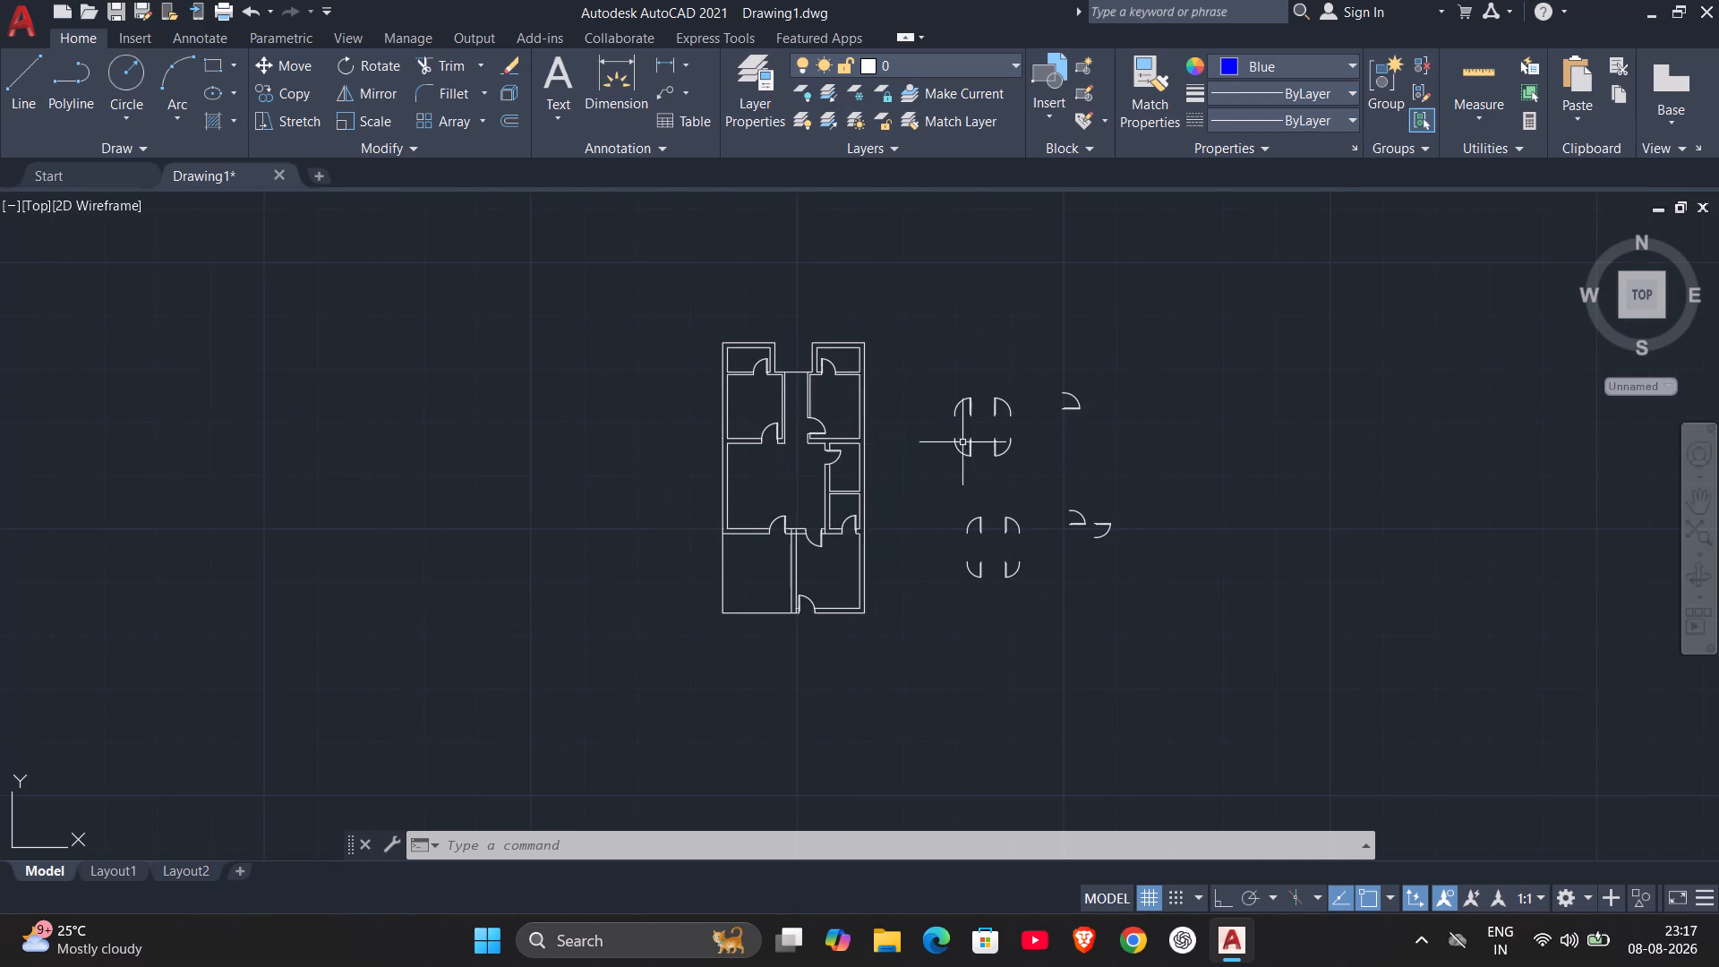
pyautogui.scroll(2, 907, 418)
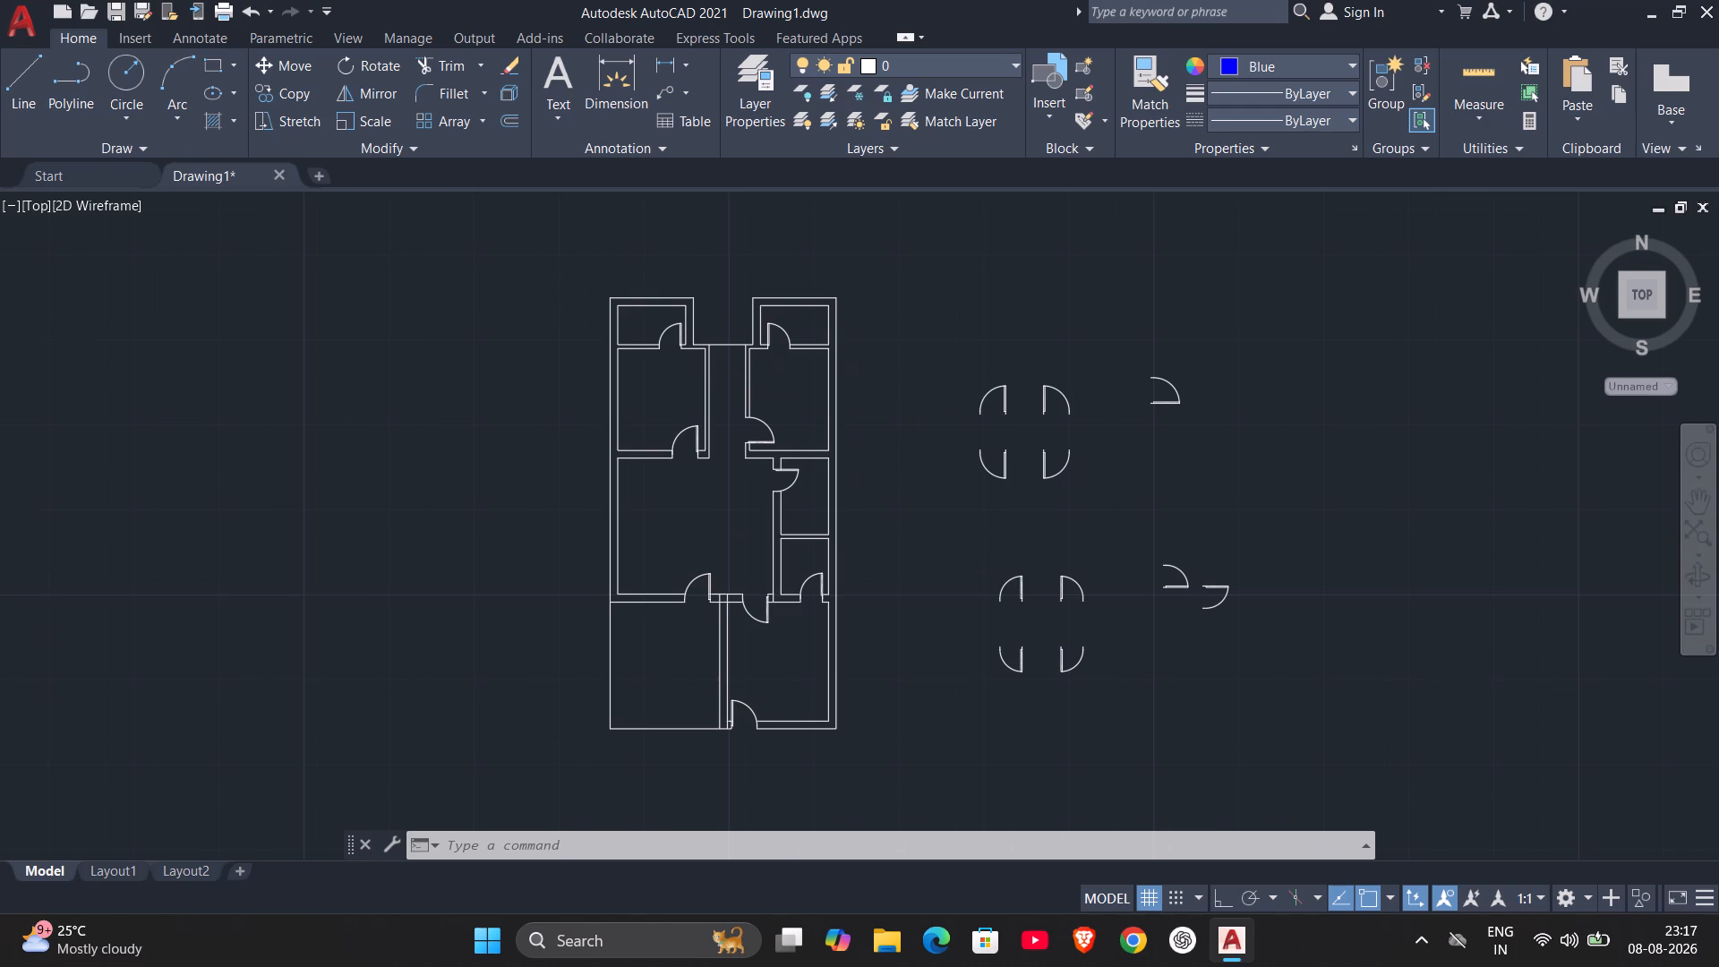
pyautogui.moveTo(795, 541); pyautogui.dragTo(1076, 470, button='middle')
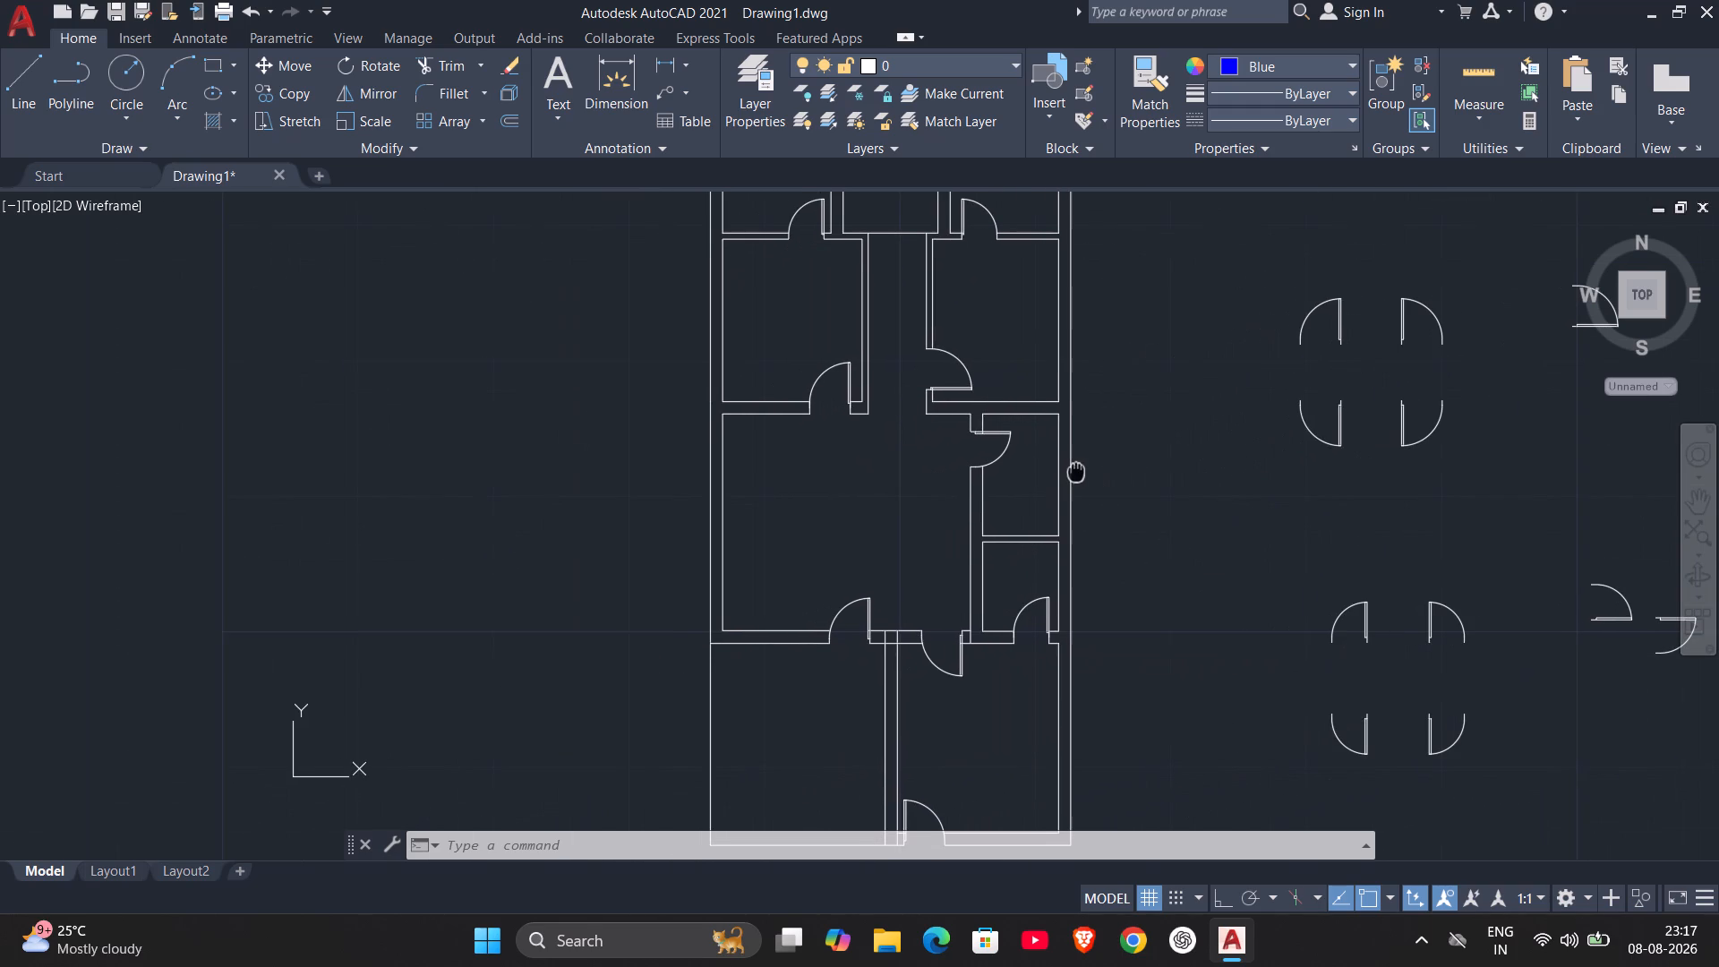
pyautogui.moveTo(1076, 470); pyautogui.dragTo(1078, 469, button='middle')
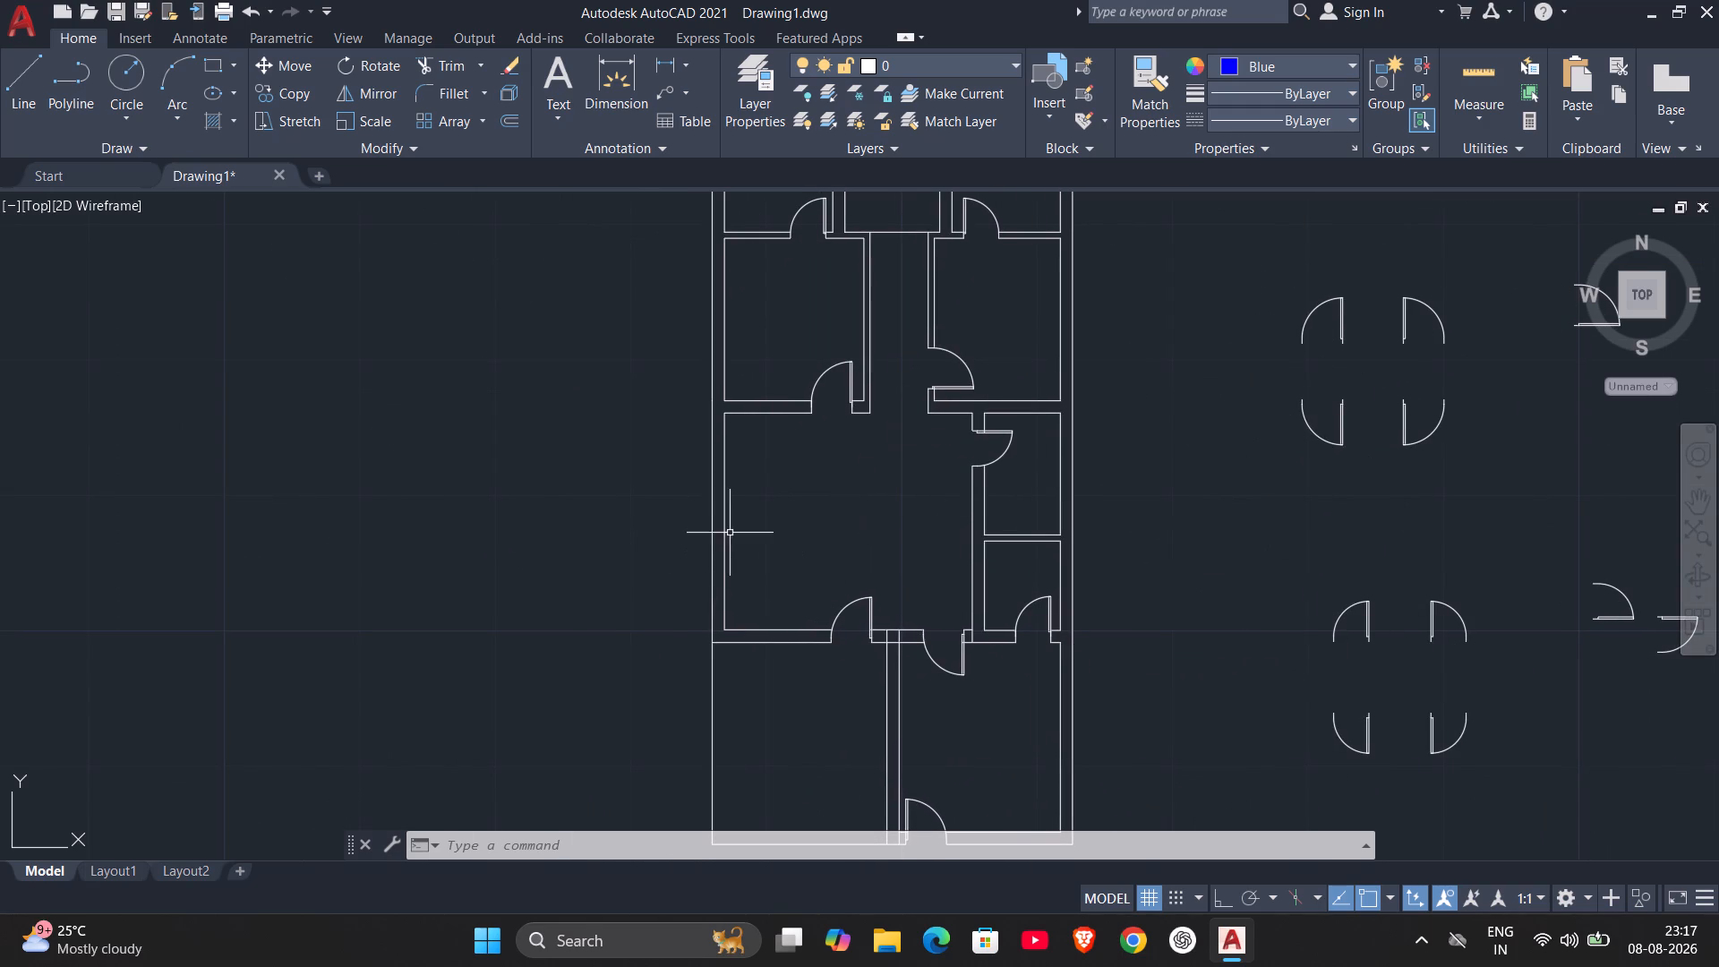
pyautogui.moveTo(770, 475); pyautogui.dragTo(778, 535, button='middle')
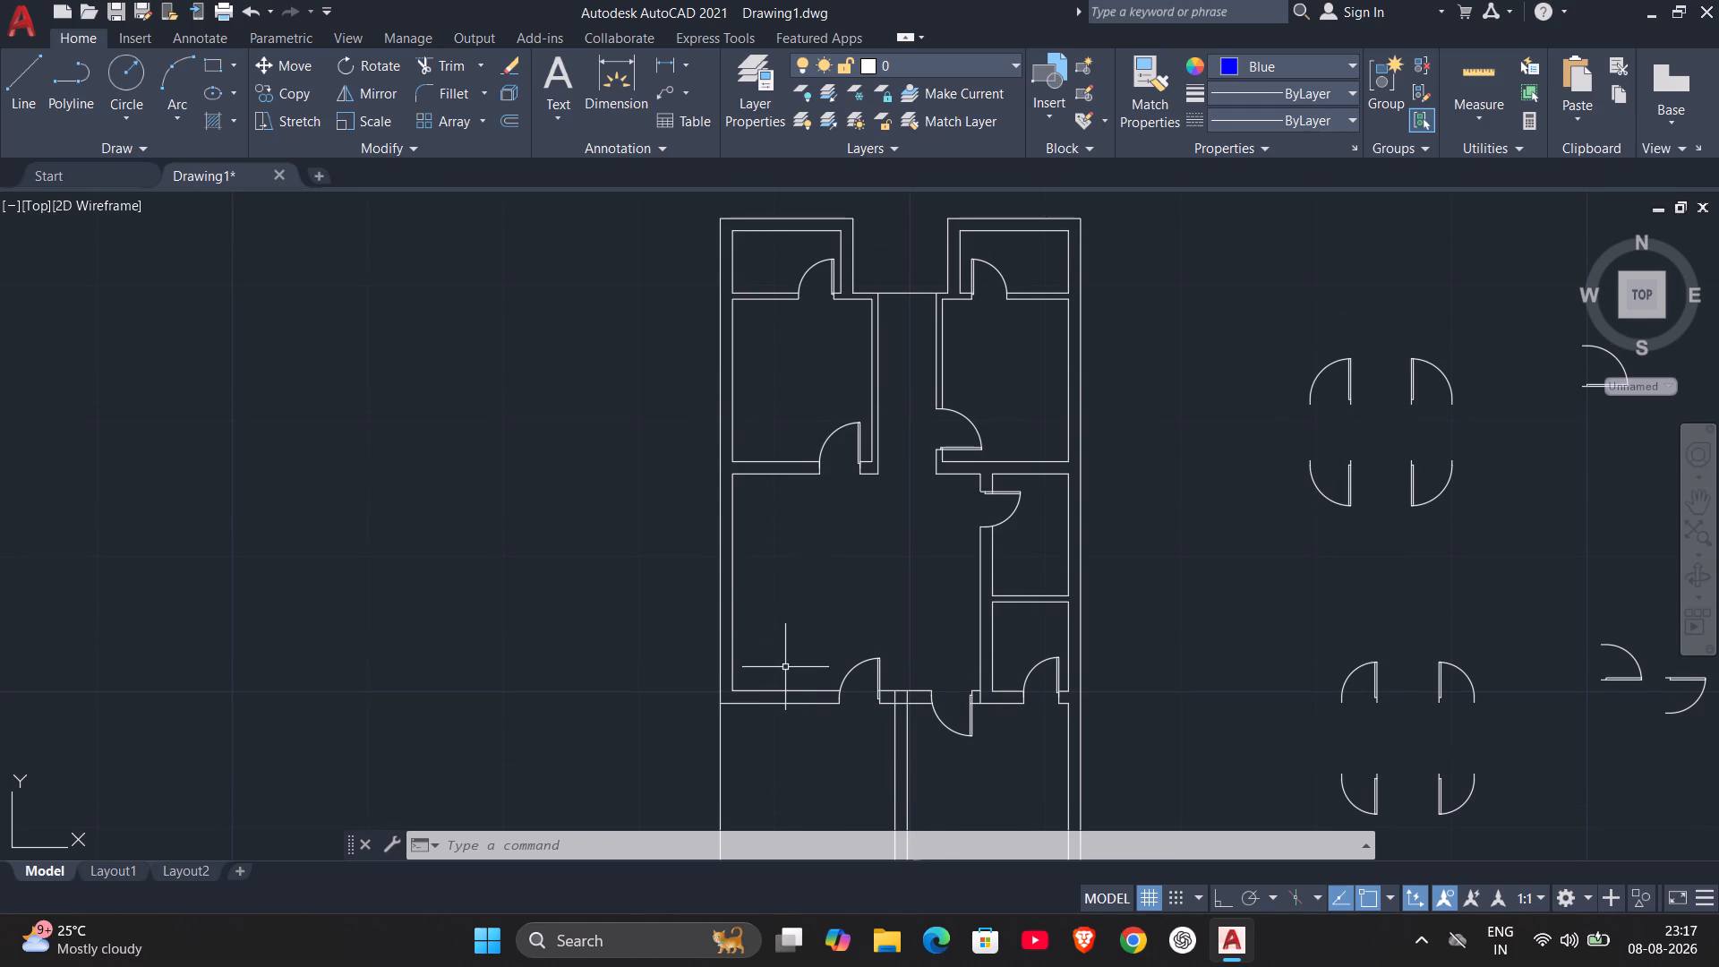
pyautogui.scroll(2, 788, 661)
pyautogui.moveTo(788, 659); pyautogui.dragTo(830, 566, button='middle')
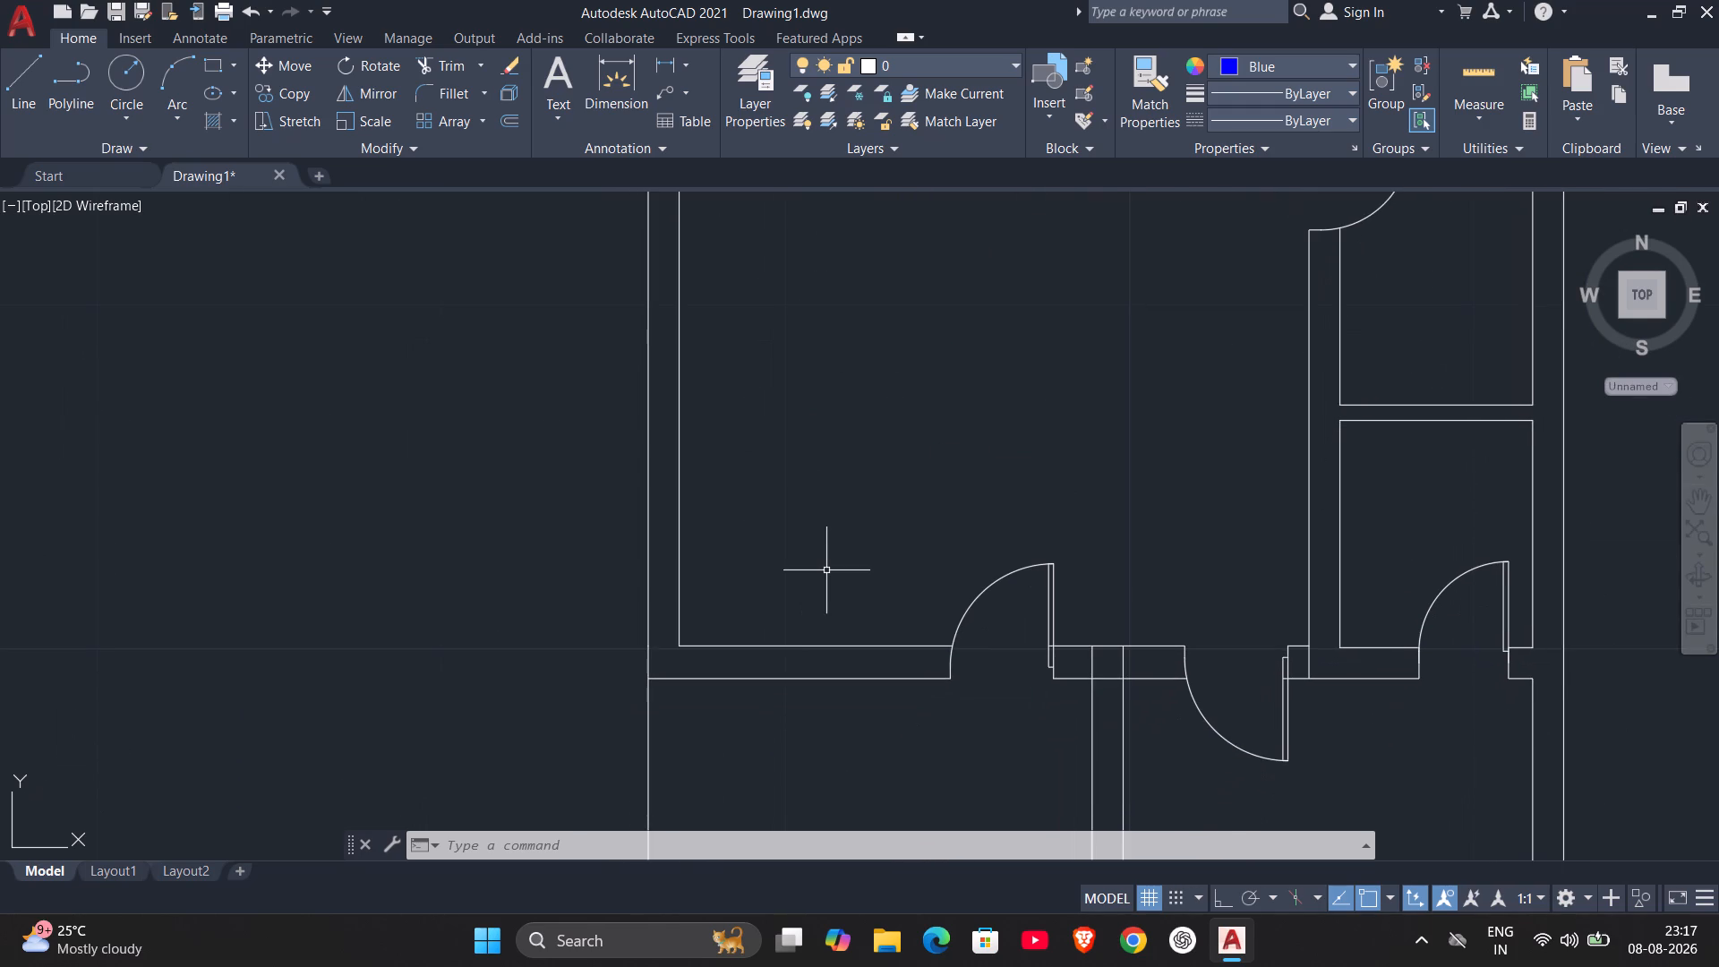
# Draw a small rectangle, slightly wider than it is tall, from the central room's inner southwest corner.
pyautogui.scroll(-1, 821, 574)
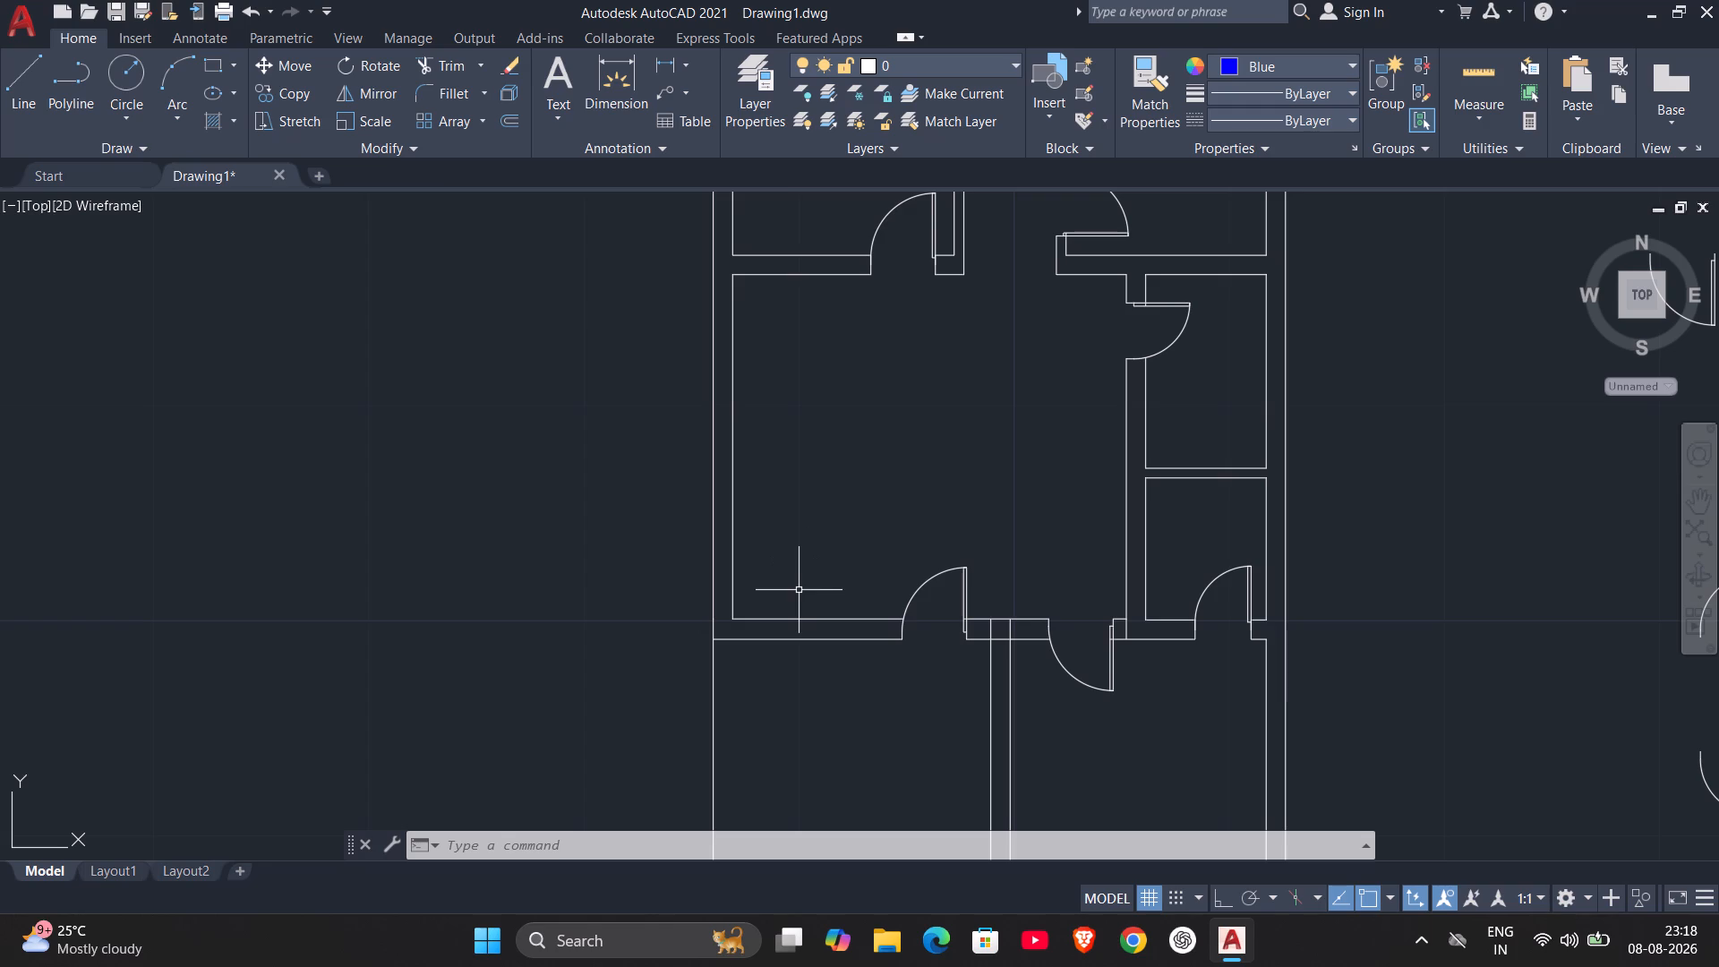
pyautogui.scroll(1, 799, 590)
pyautogui.scroll(-1, 799, 590)
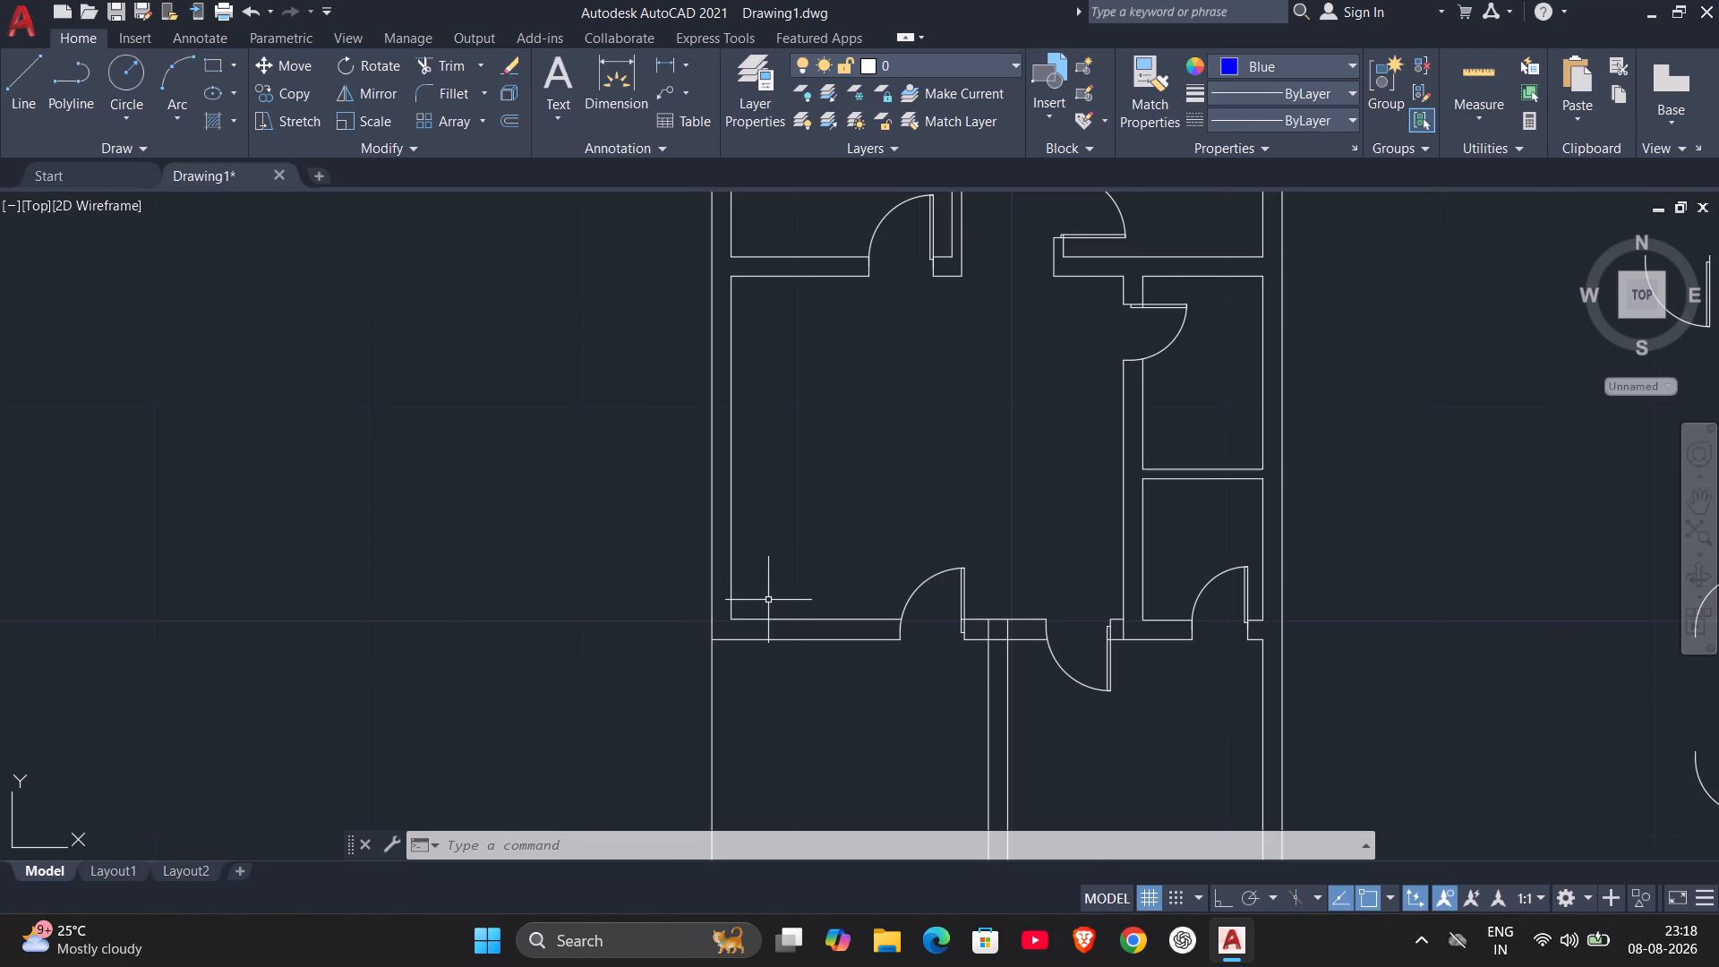
pyautogui.write('REC')
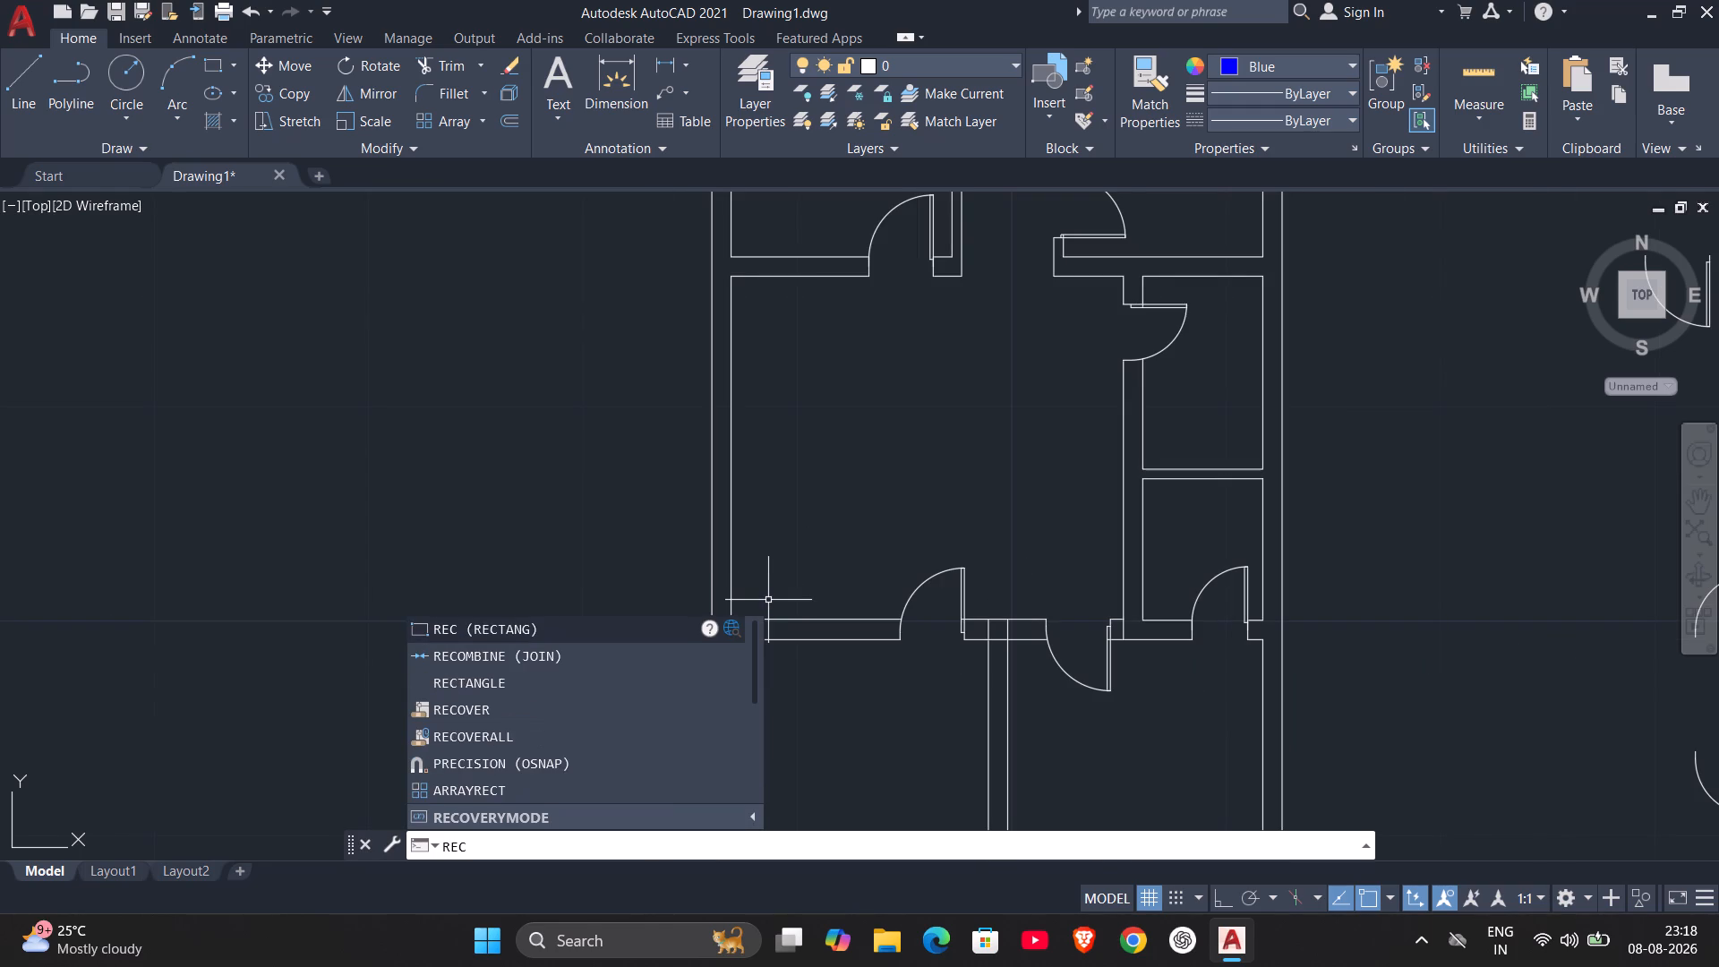
pyautogui.press('Return')
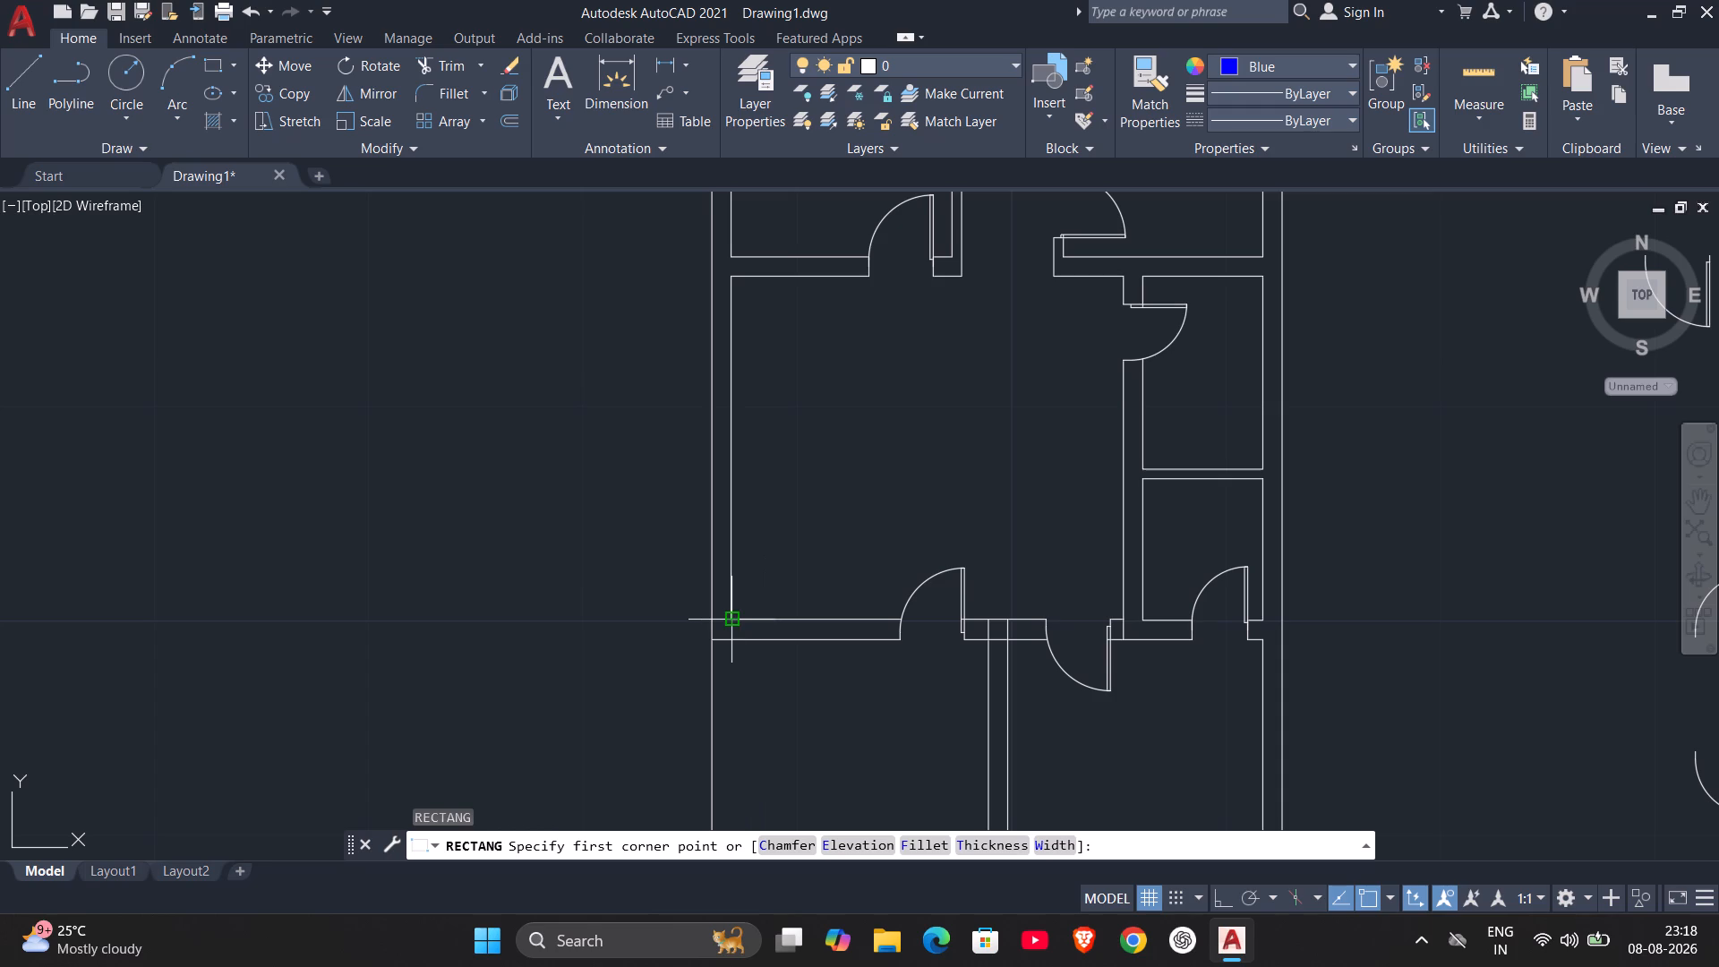
pyautogui.click(738, 615)
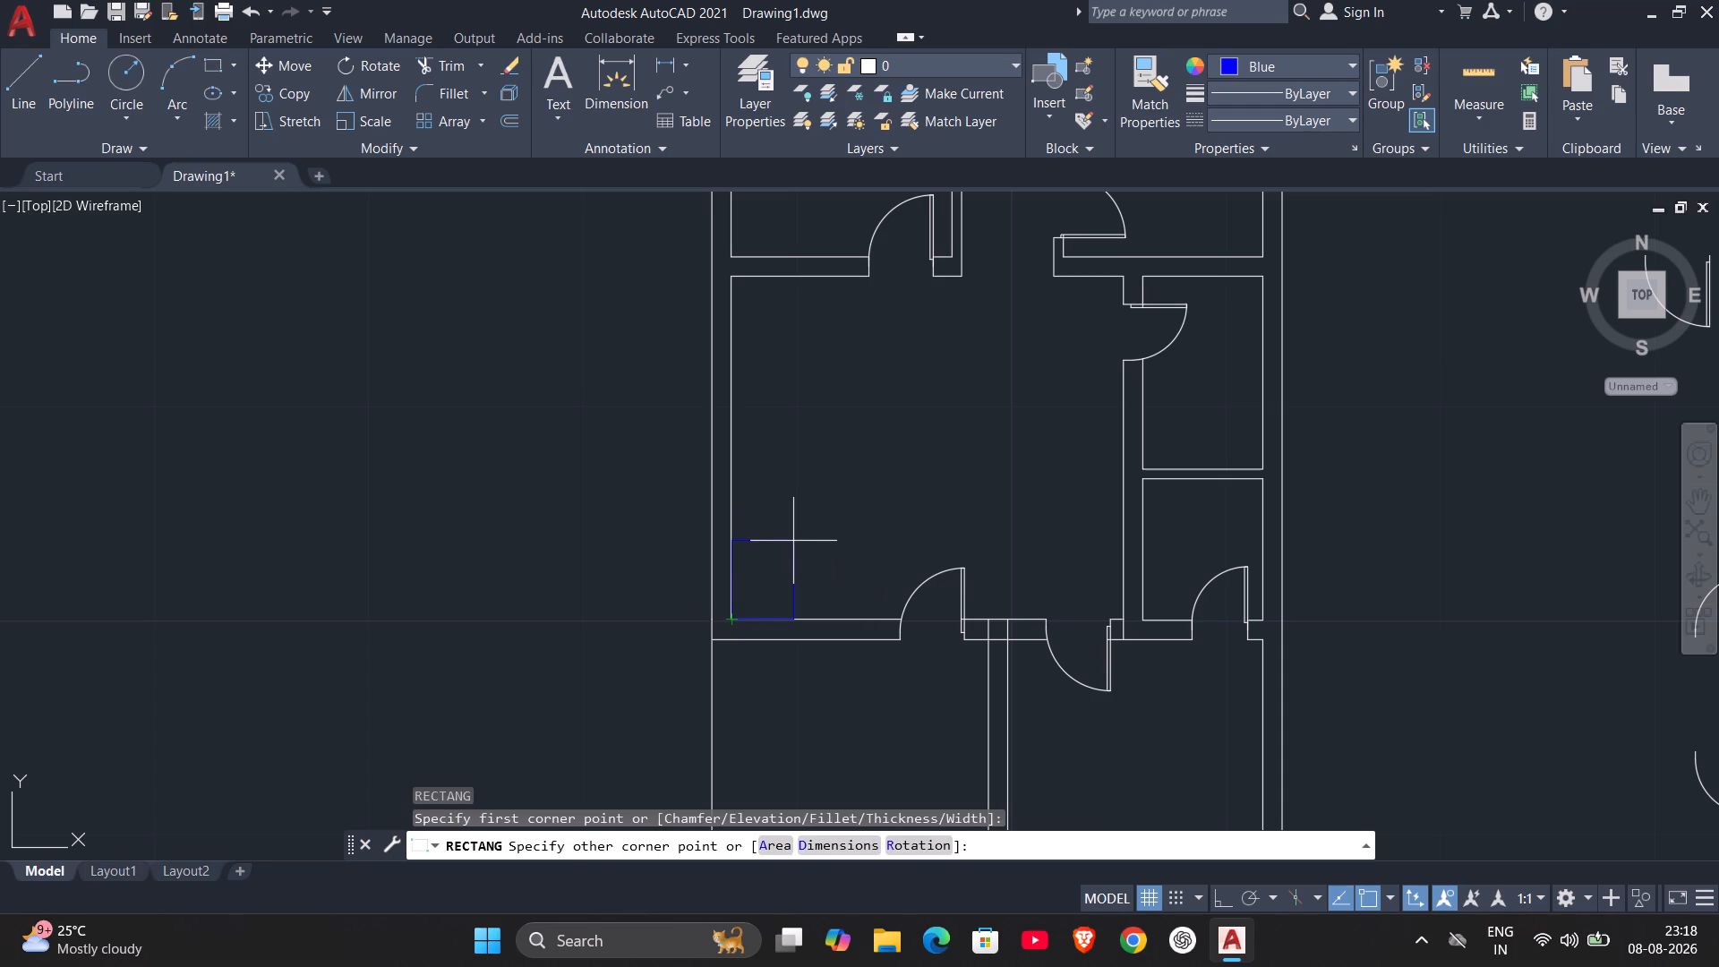
pyautogui.scroll(1, 793, 541)
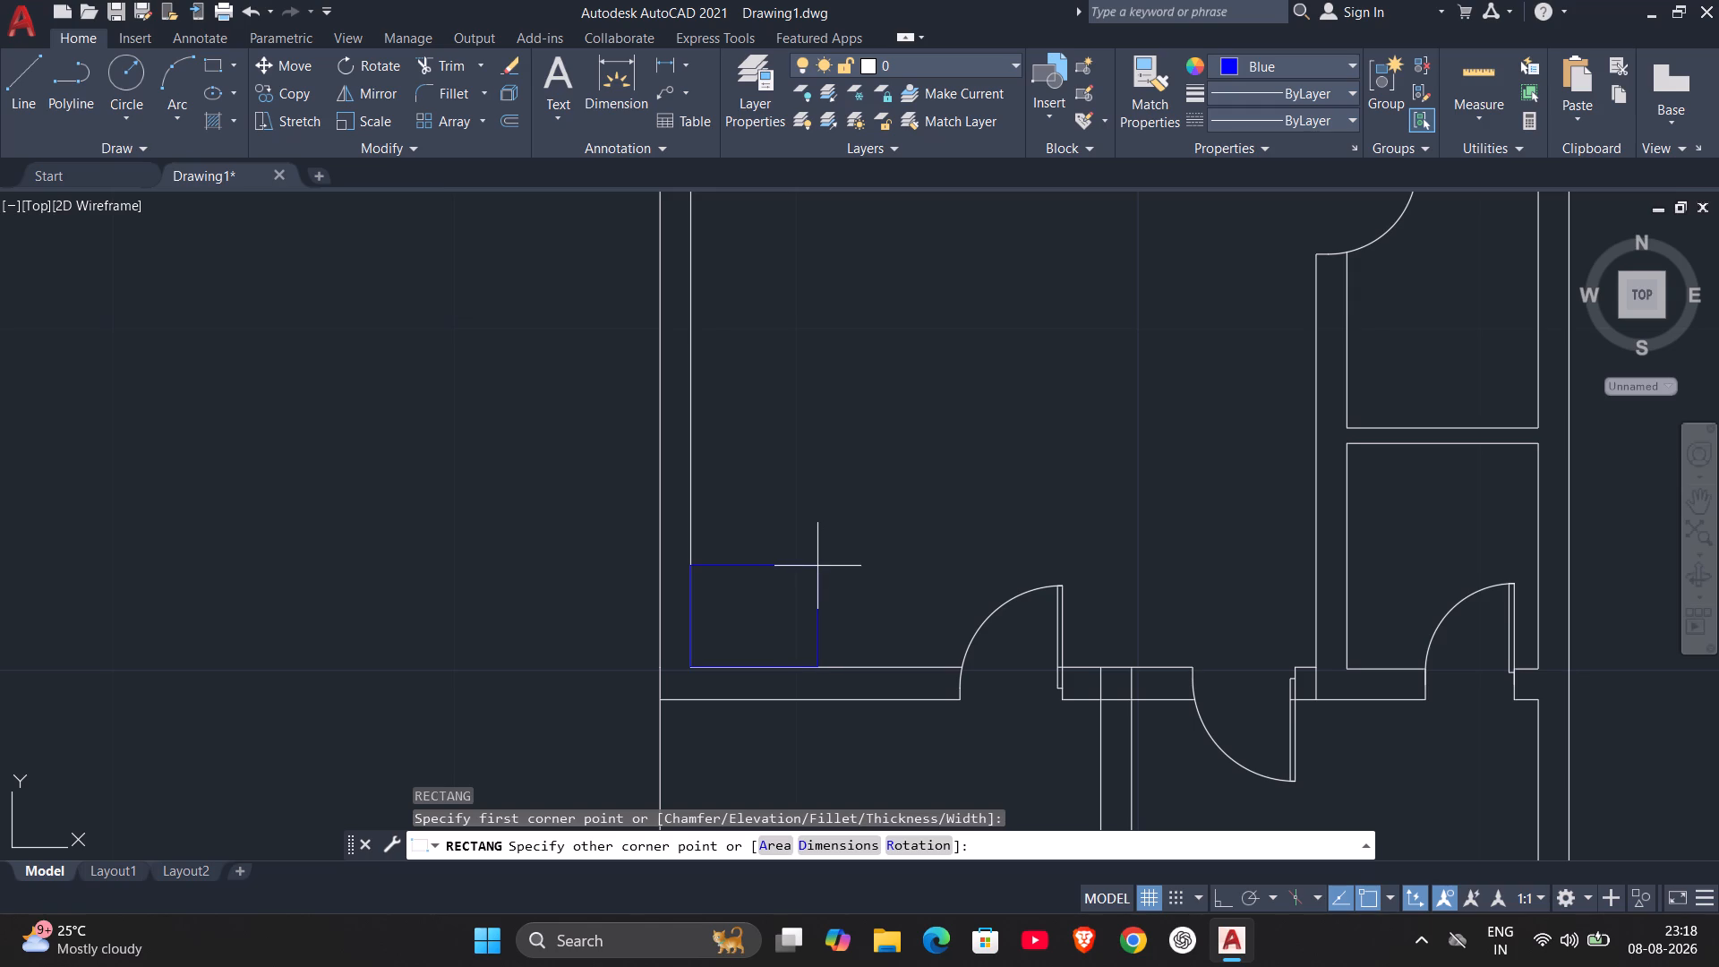
pyautogui.click(813, 566)
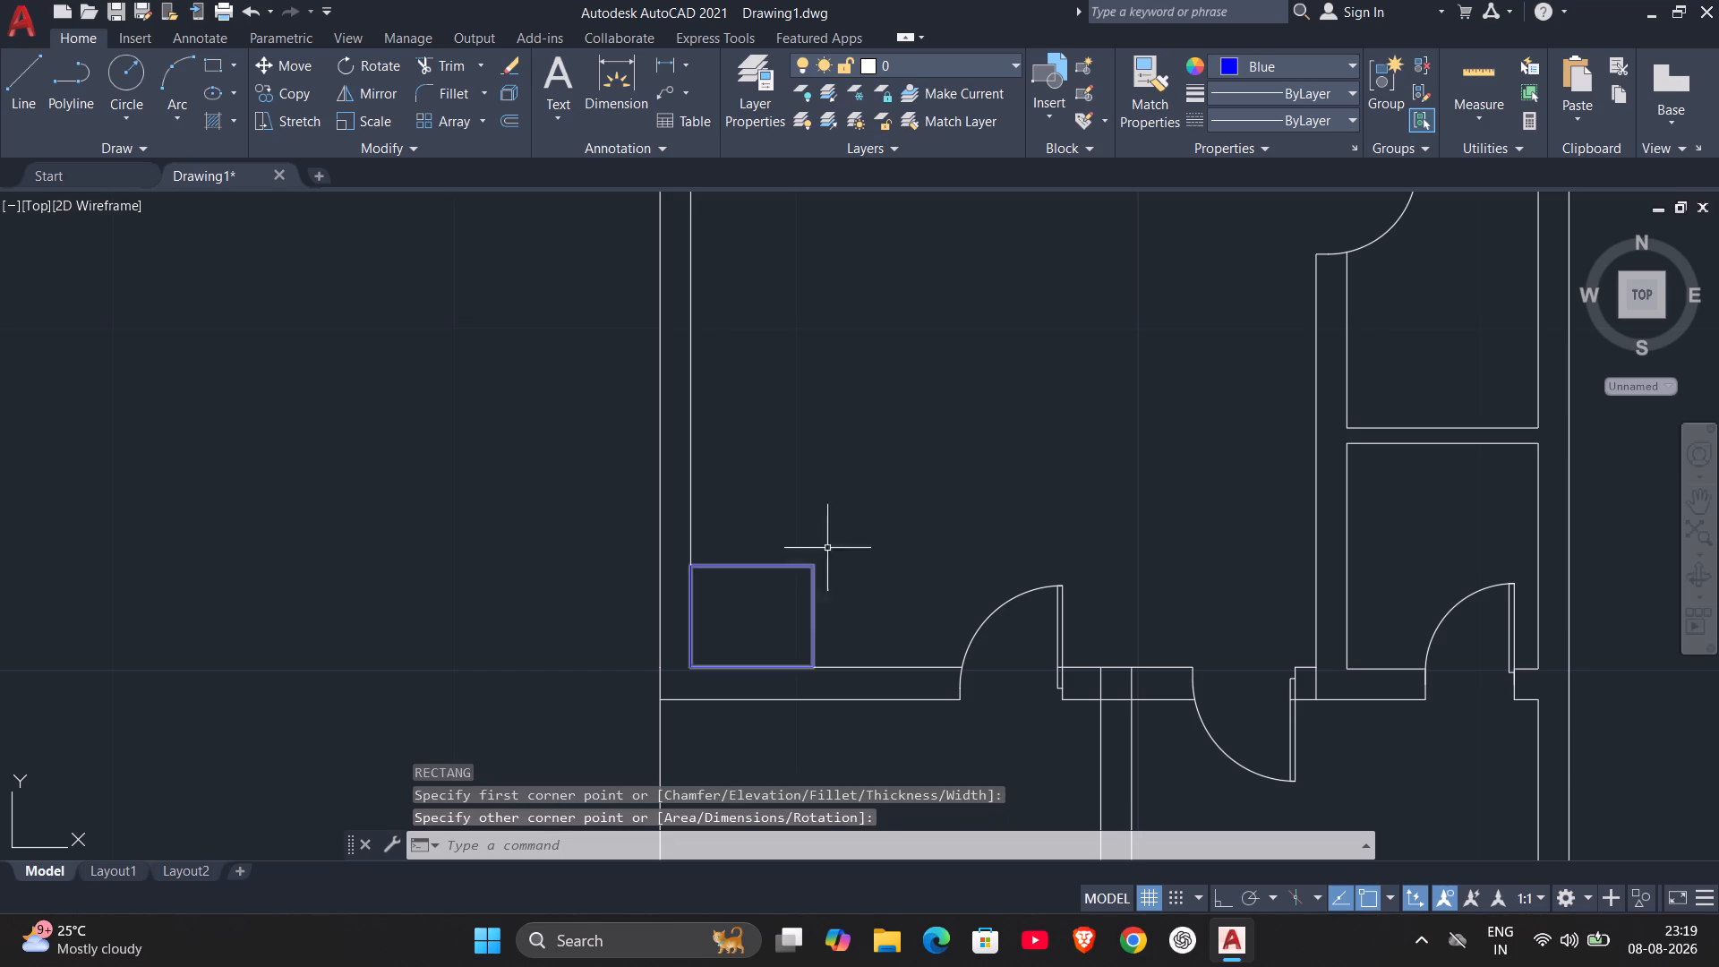
# Change the new corner rectangle's colour to White.
pyautogui.click(814, 565)
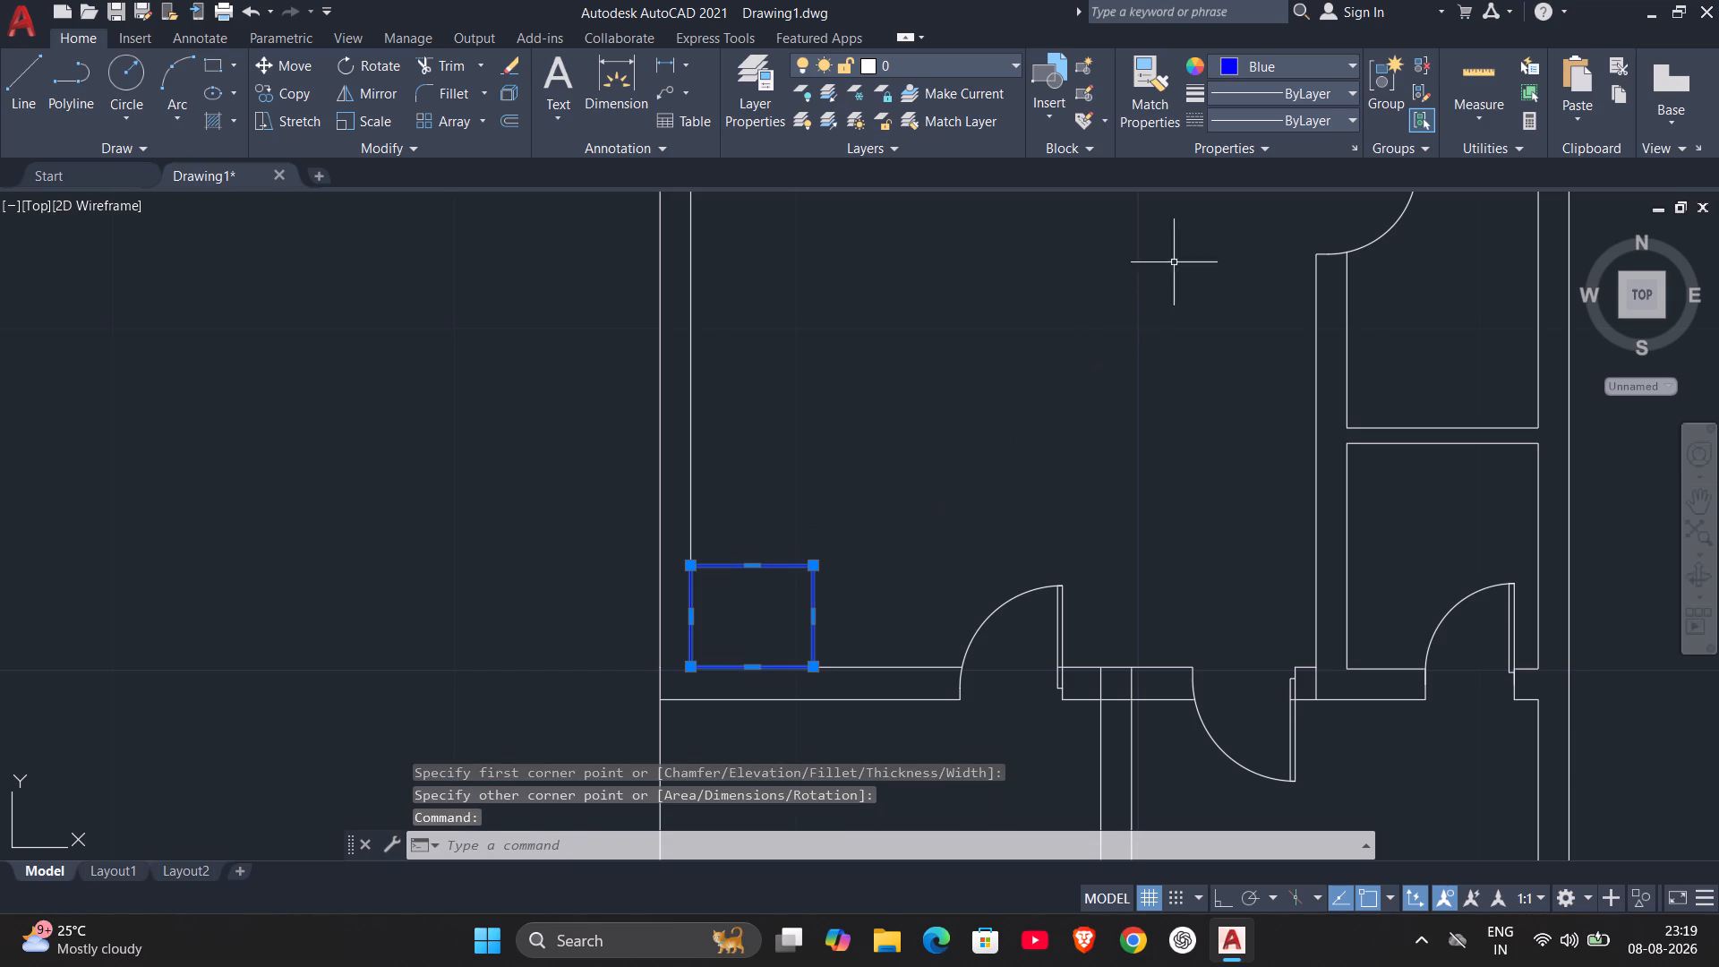
pyautogui.click(1326, 66)
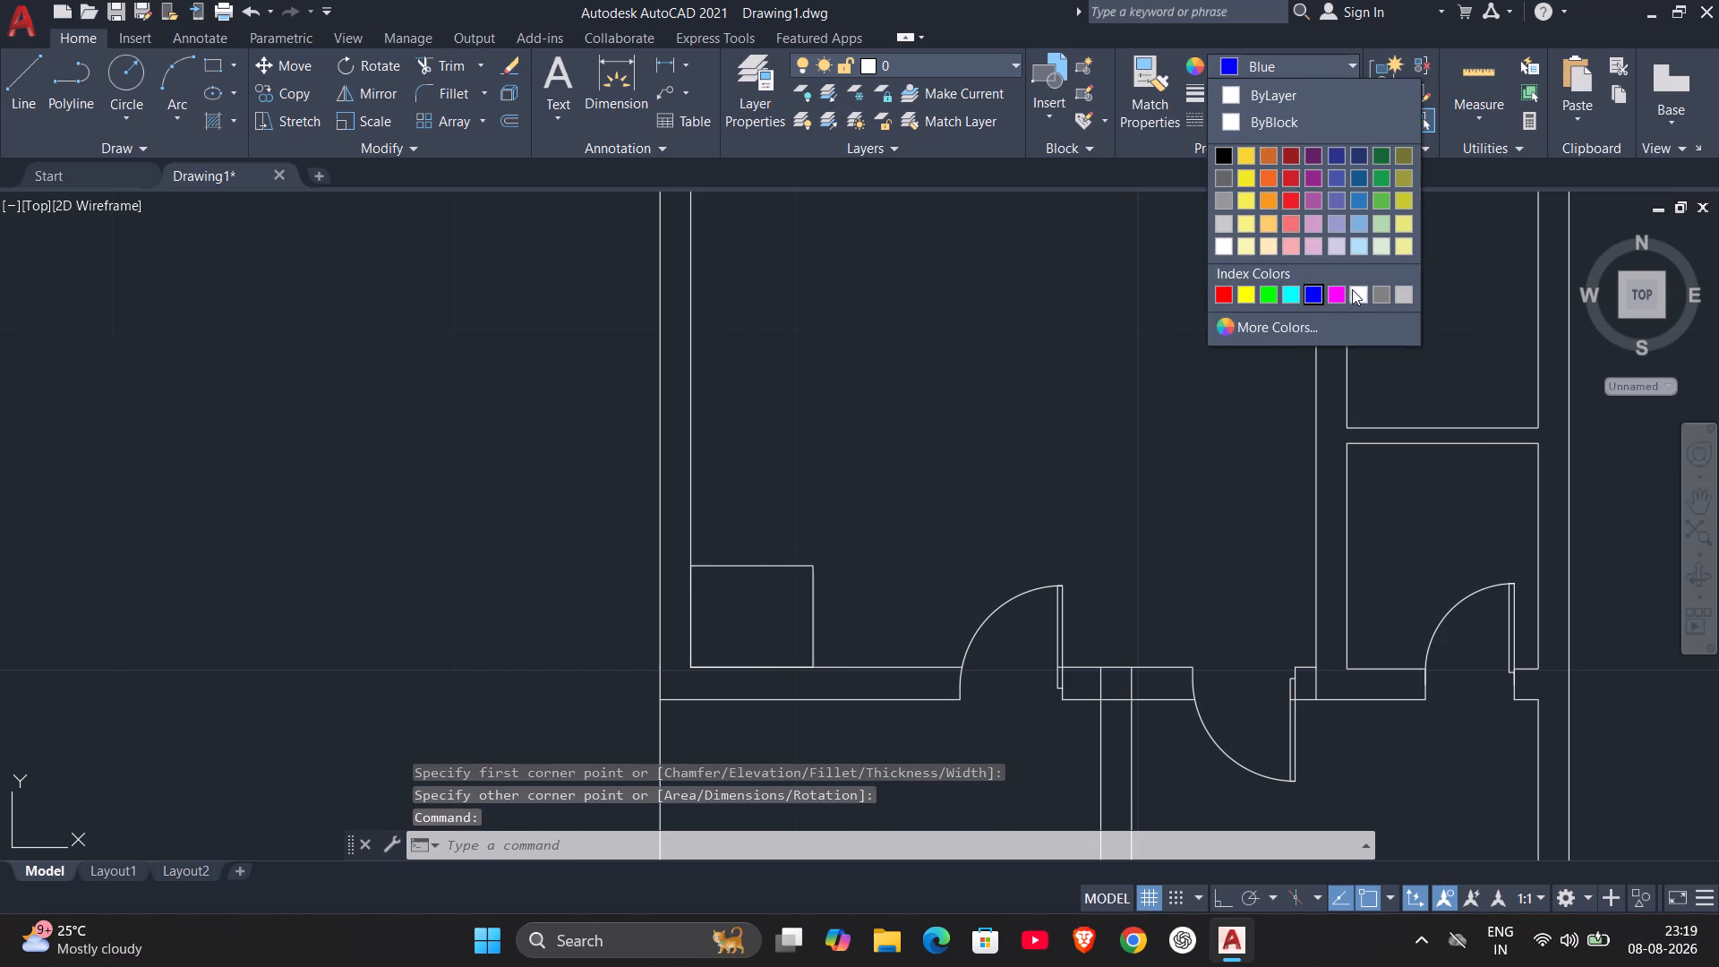
pyautogui.click(1354, 293)
pyautogui.click(888, 420)
pyautogui.press('Escape')
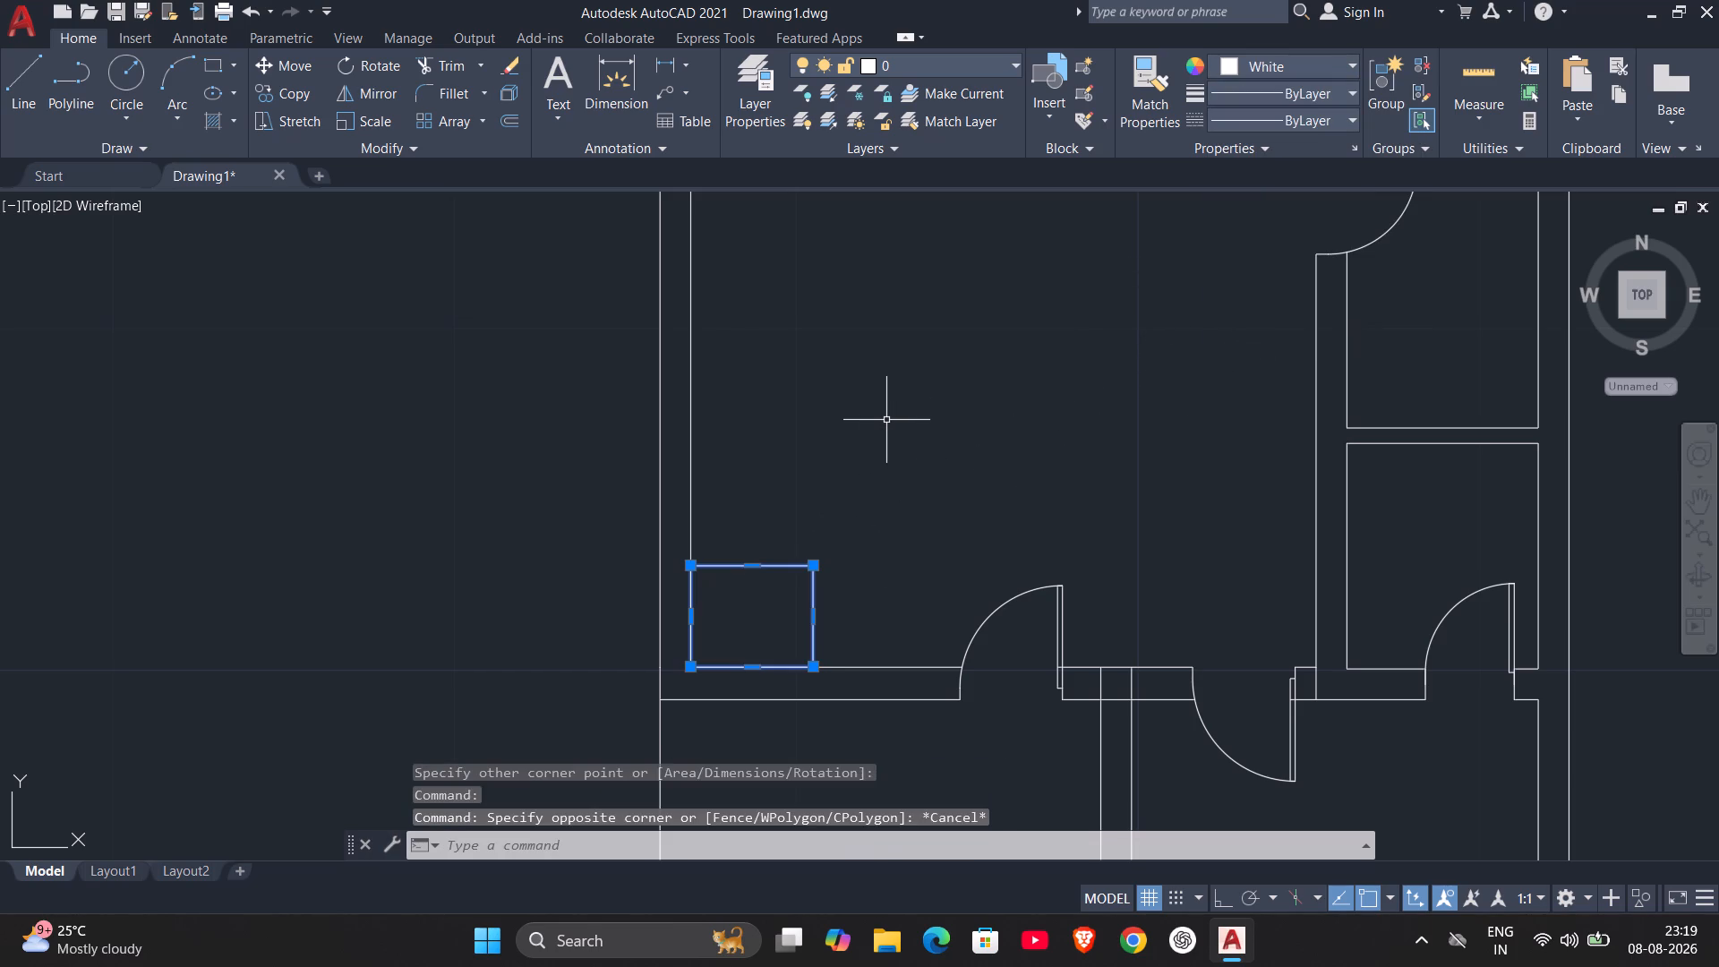
pyautogui.press('Escape')
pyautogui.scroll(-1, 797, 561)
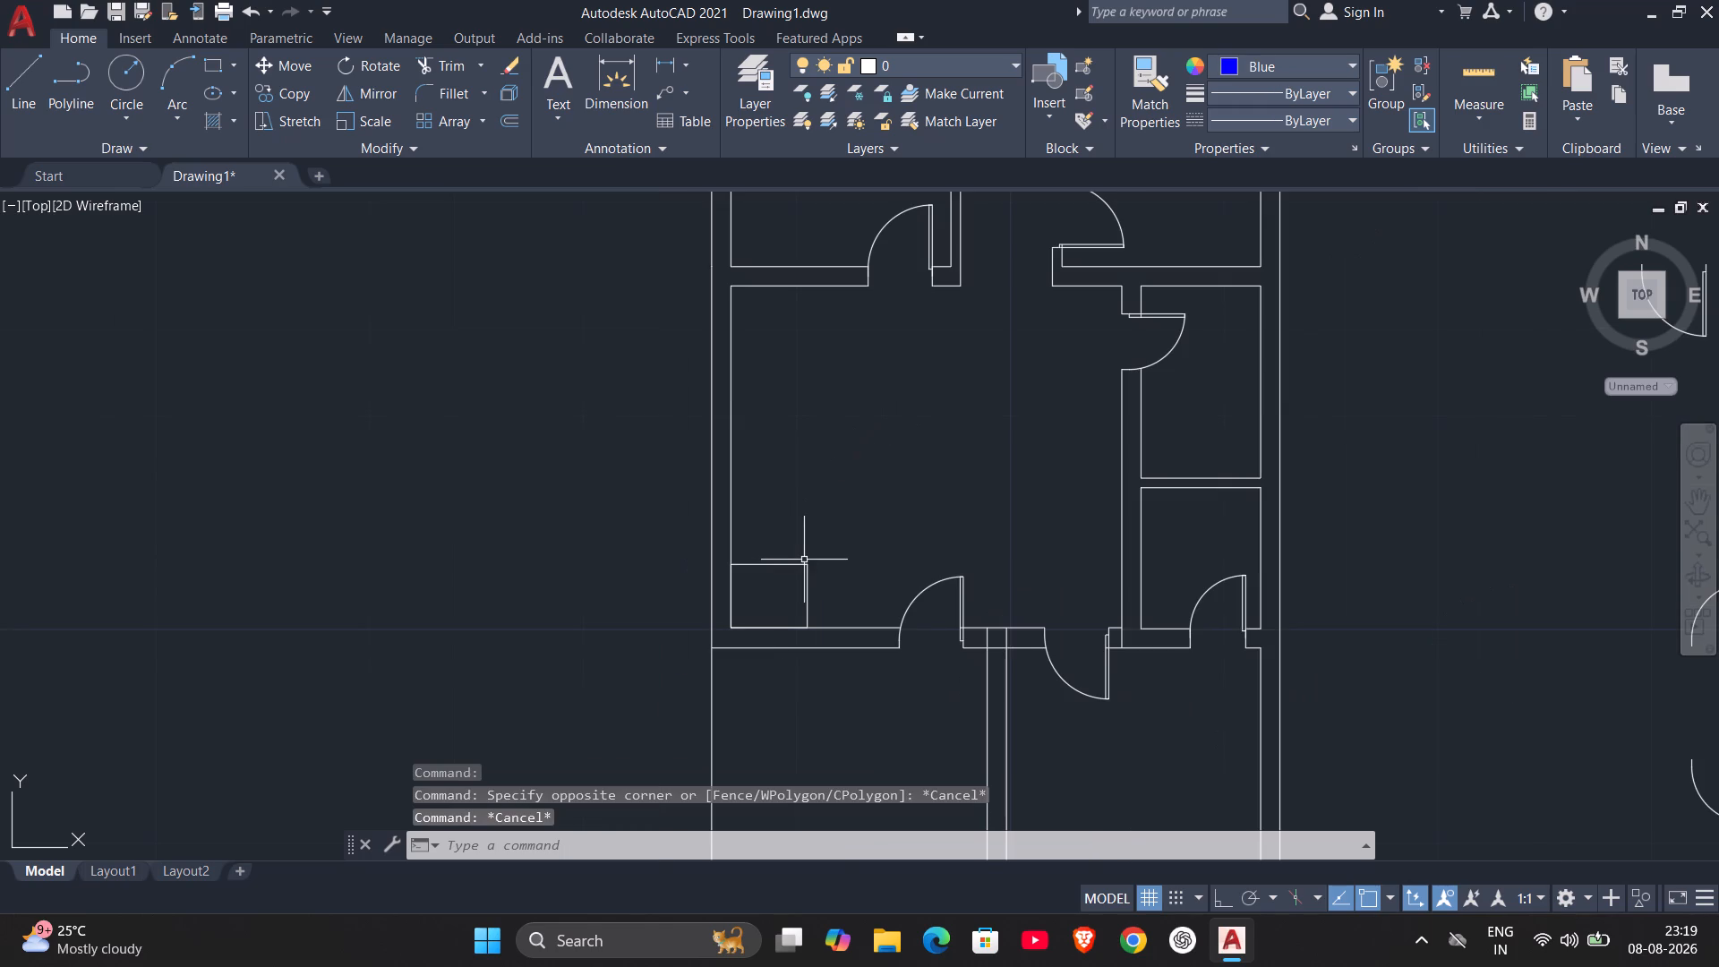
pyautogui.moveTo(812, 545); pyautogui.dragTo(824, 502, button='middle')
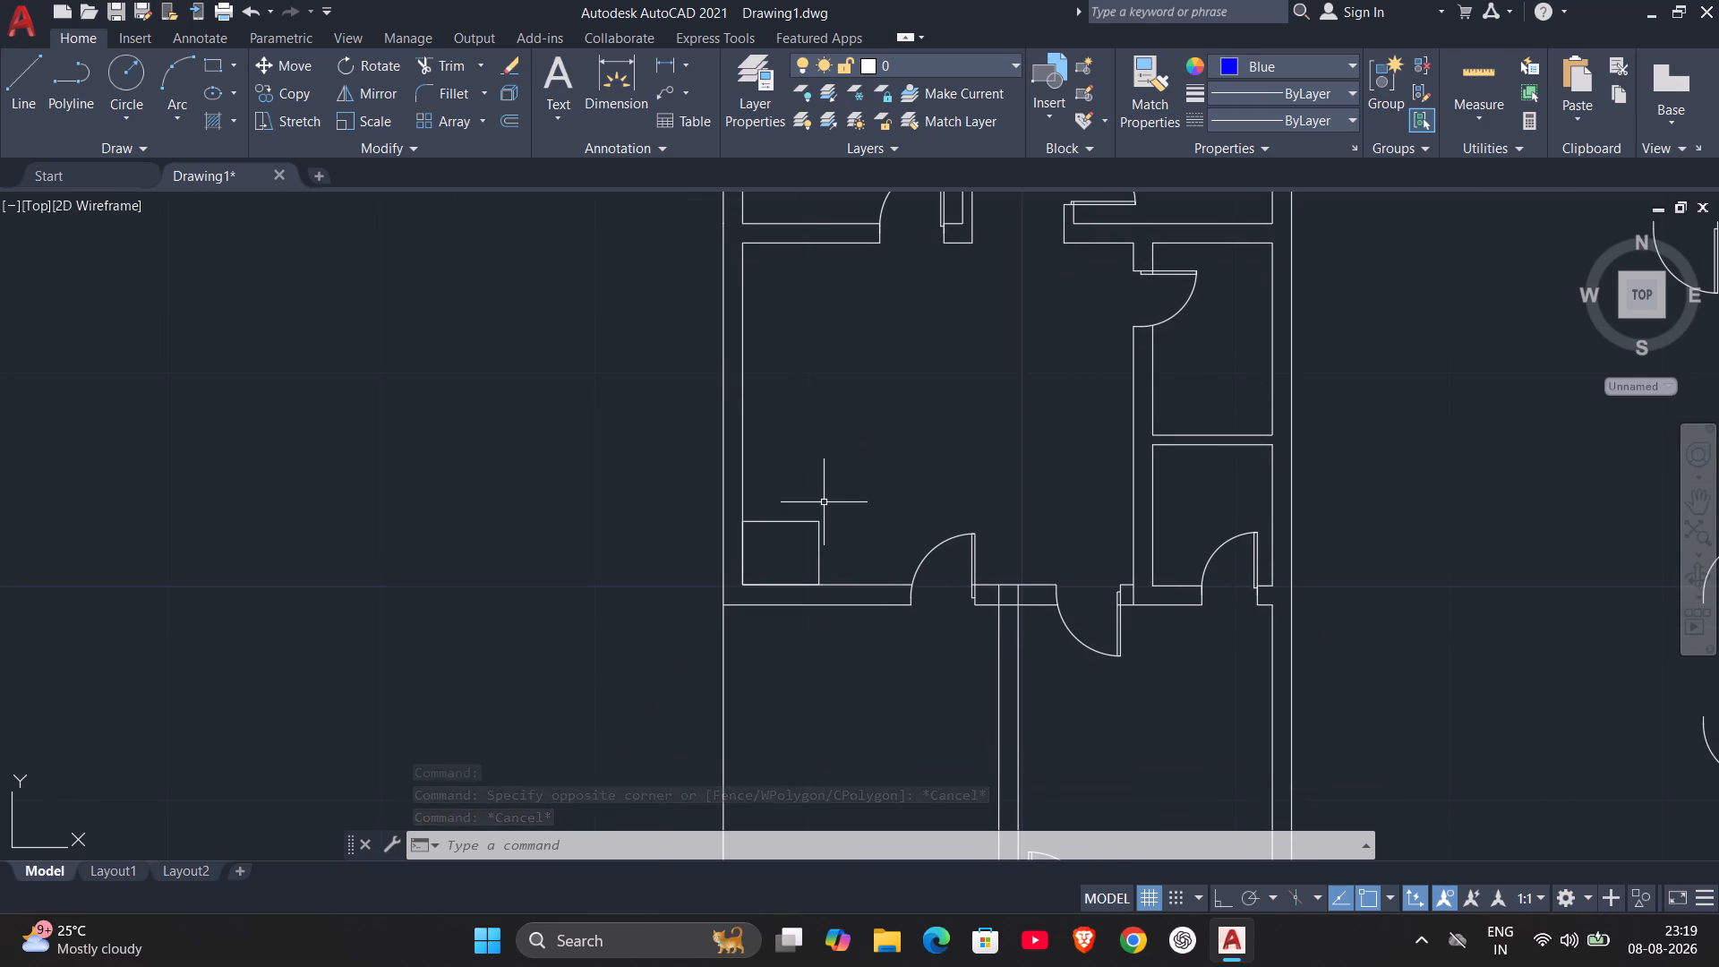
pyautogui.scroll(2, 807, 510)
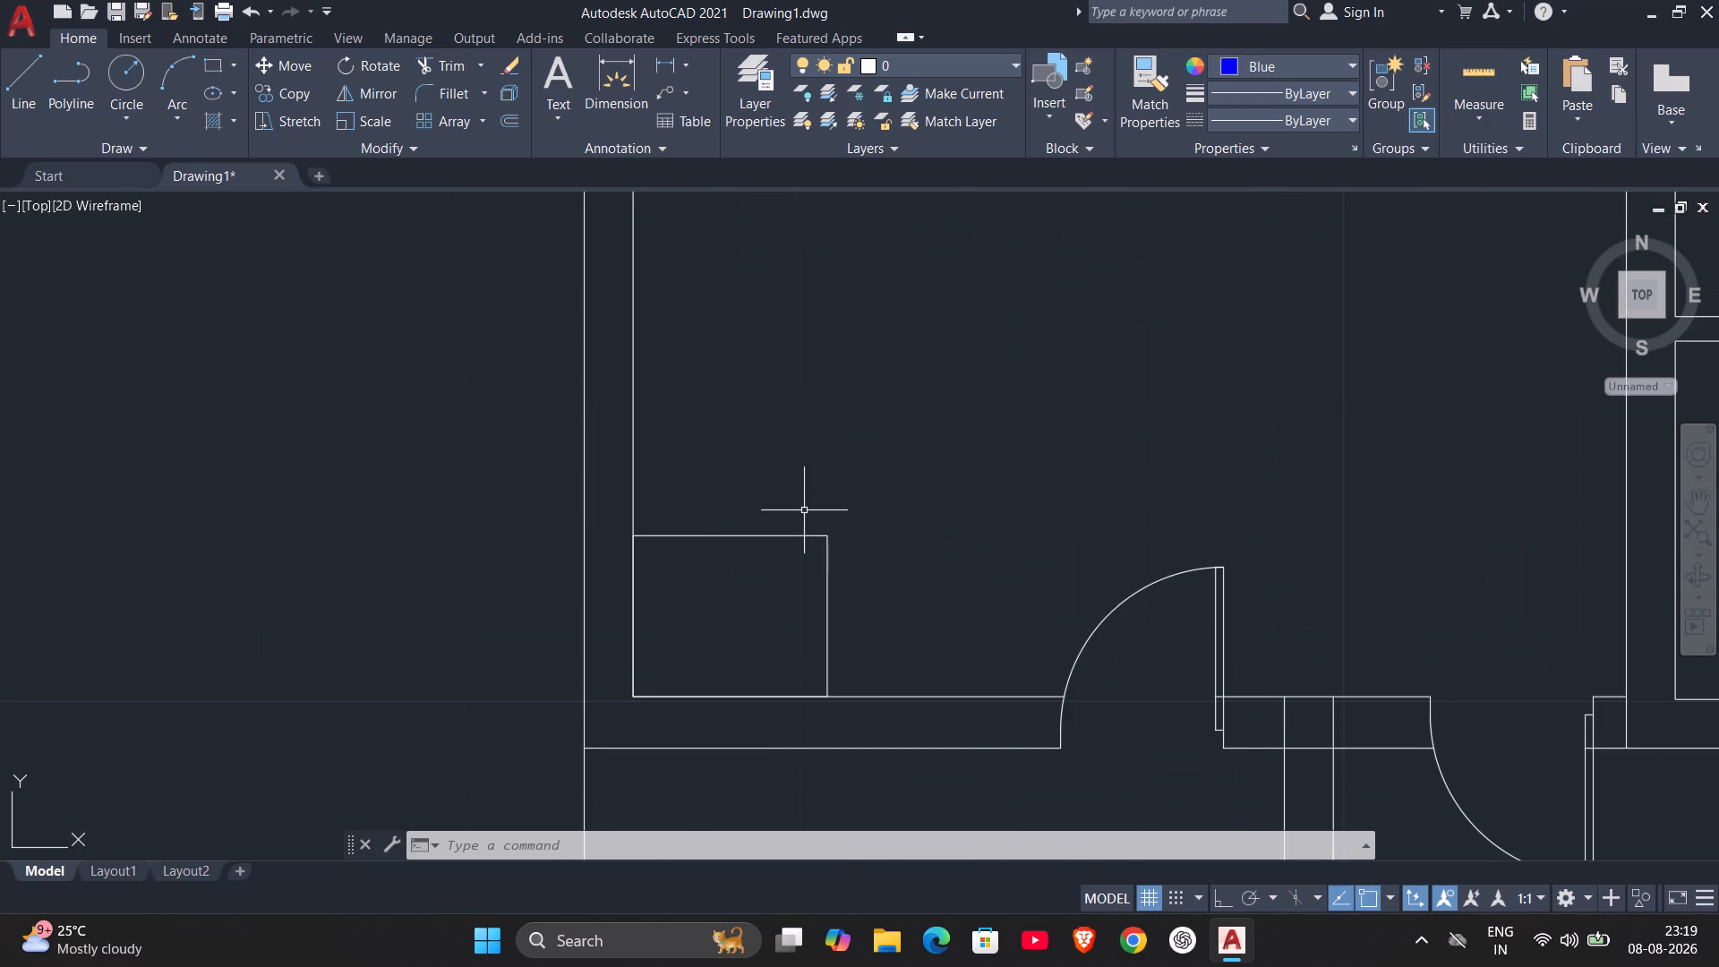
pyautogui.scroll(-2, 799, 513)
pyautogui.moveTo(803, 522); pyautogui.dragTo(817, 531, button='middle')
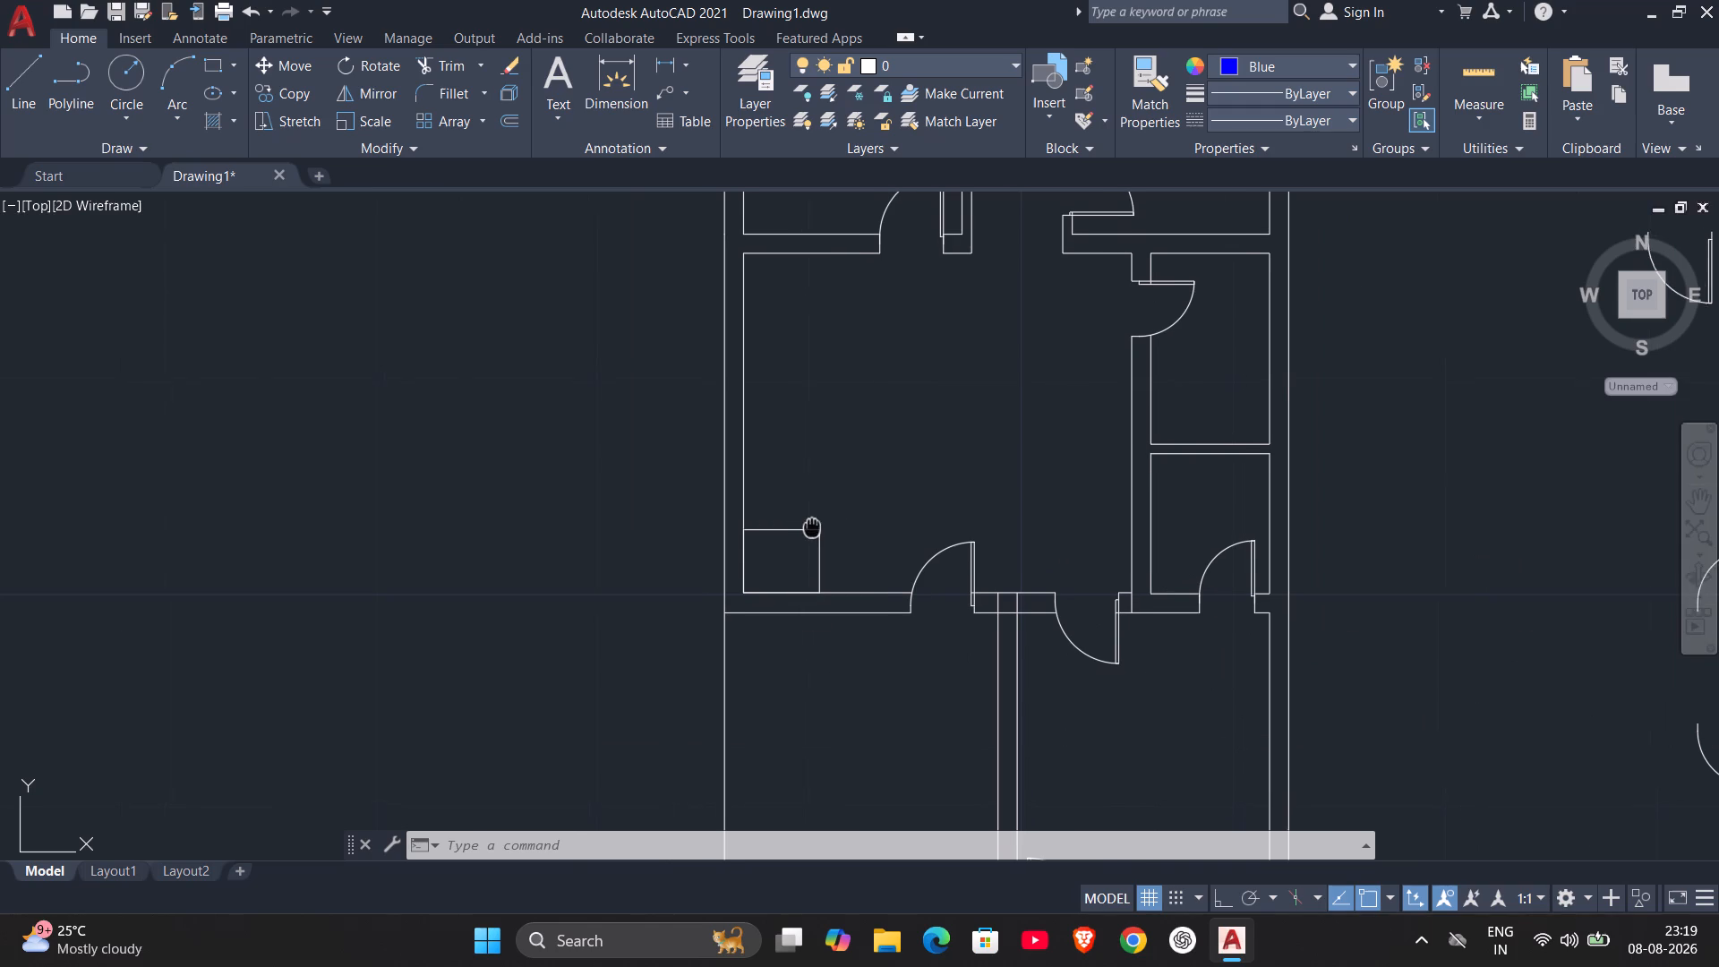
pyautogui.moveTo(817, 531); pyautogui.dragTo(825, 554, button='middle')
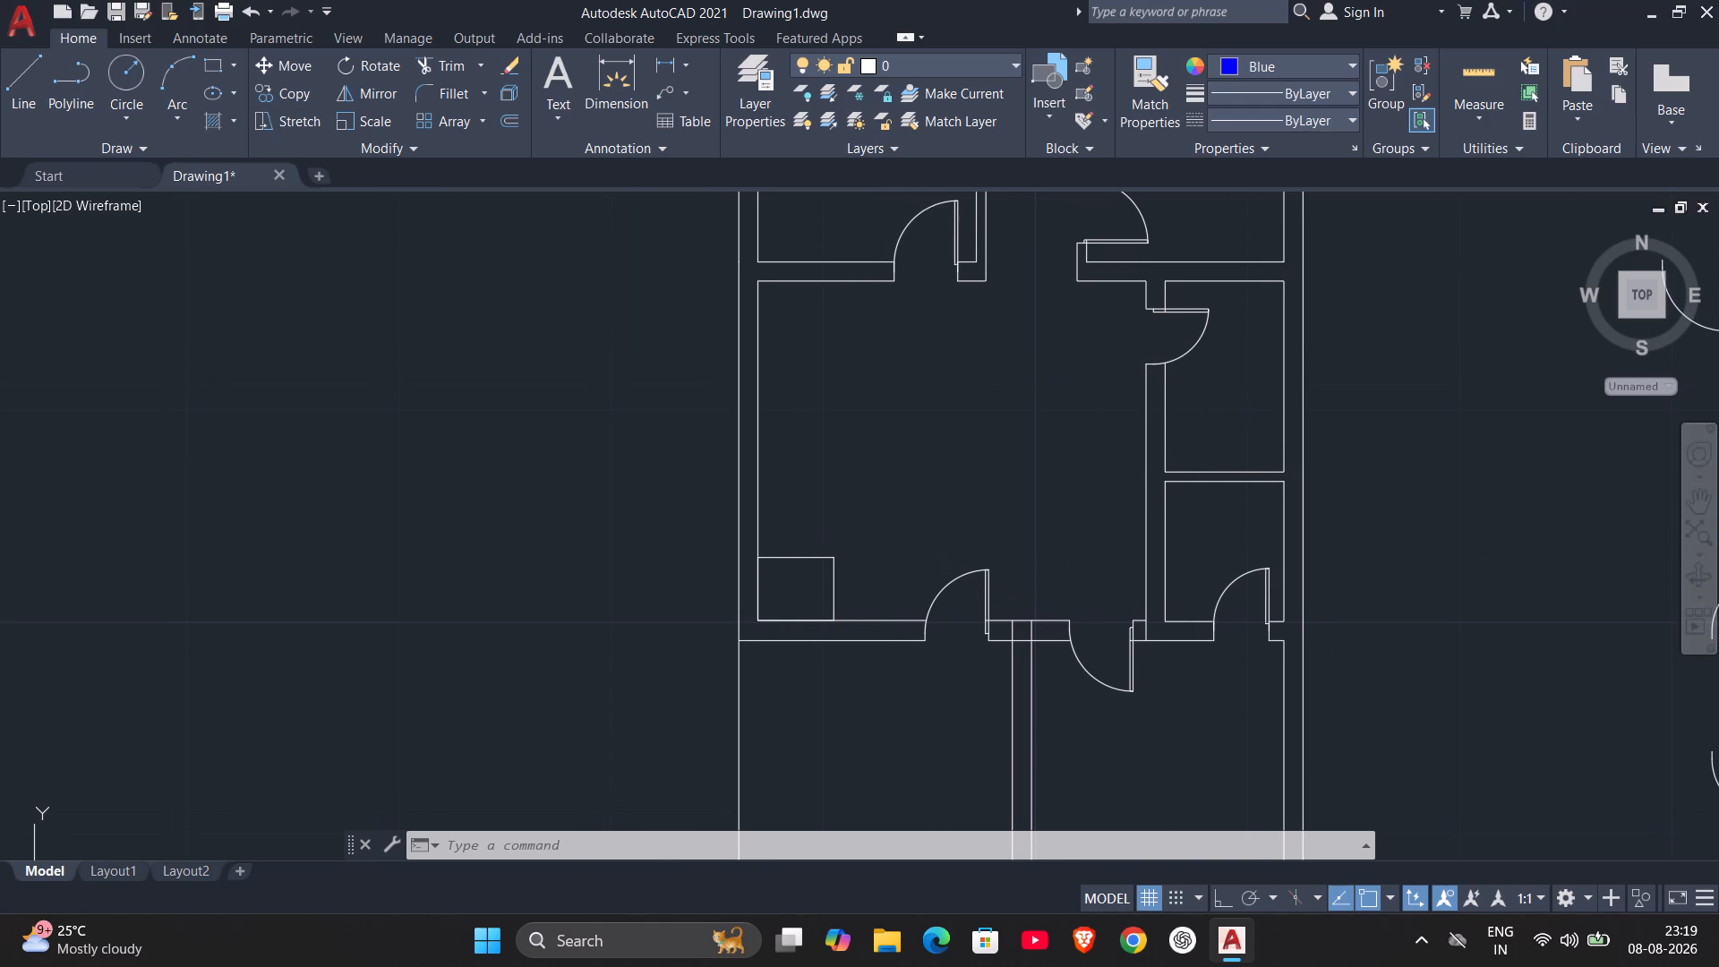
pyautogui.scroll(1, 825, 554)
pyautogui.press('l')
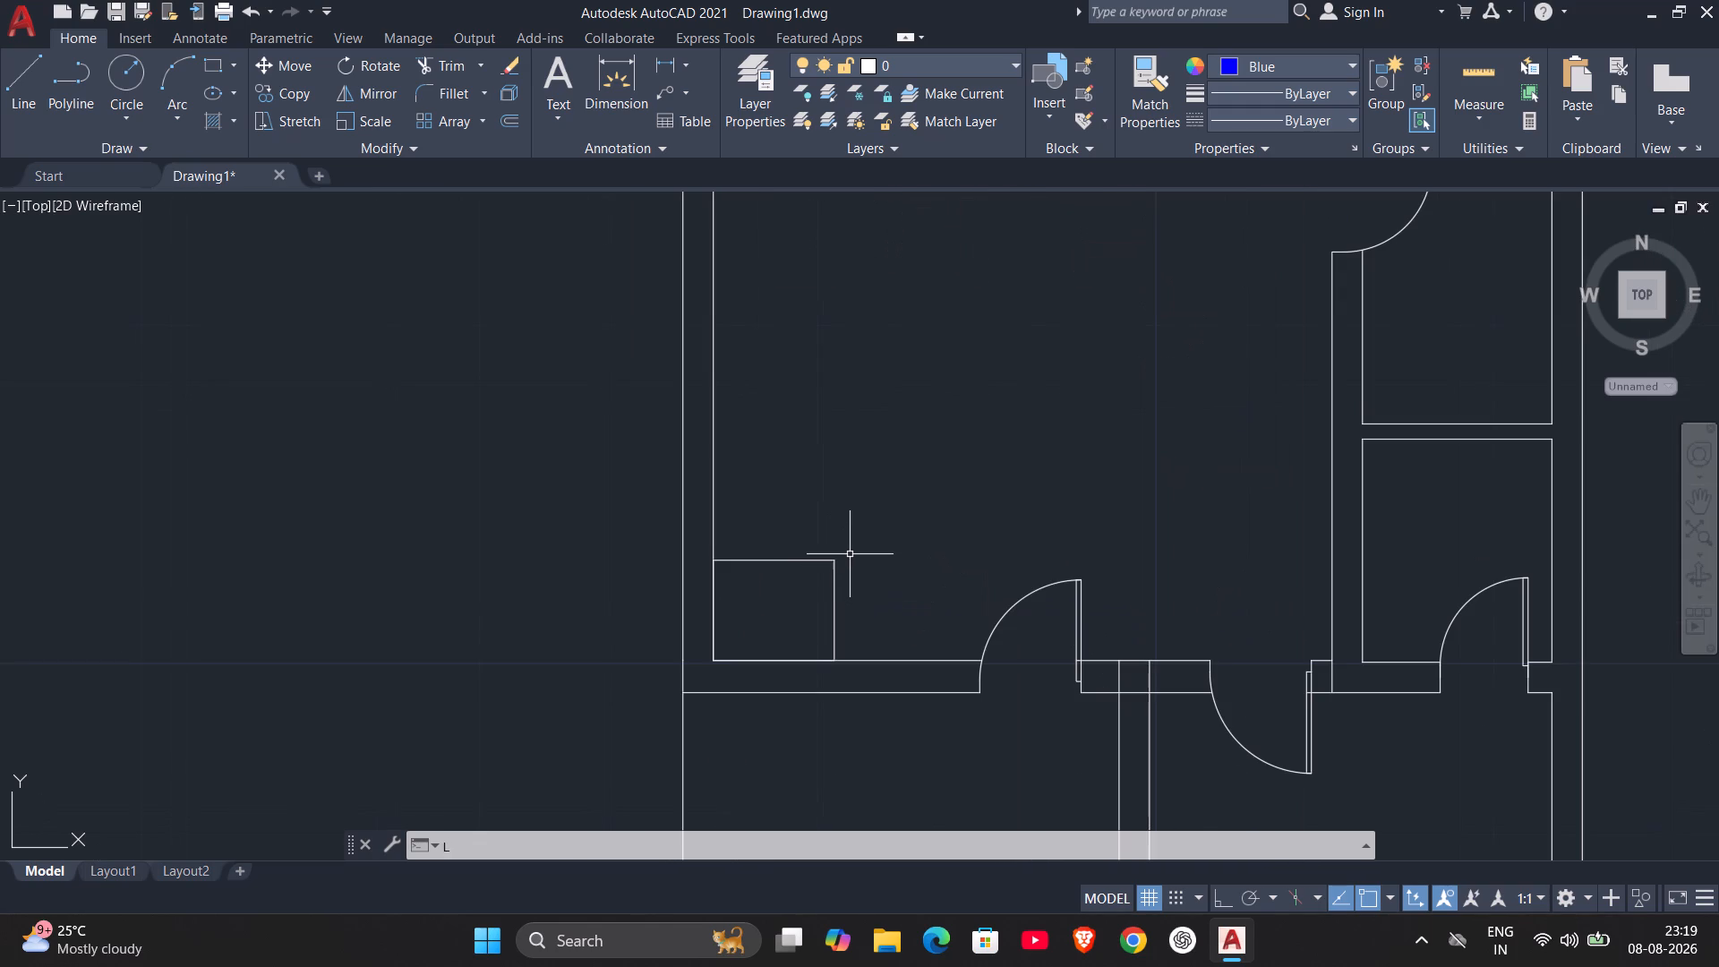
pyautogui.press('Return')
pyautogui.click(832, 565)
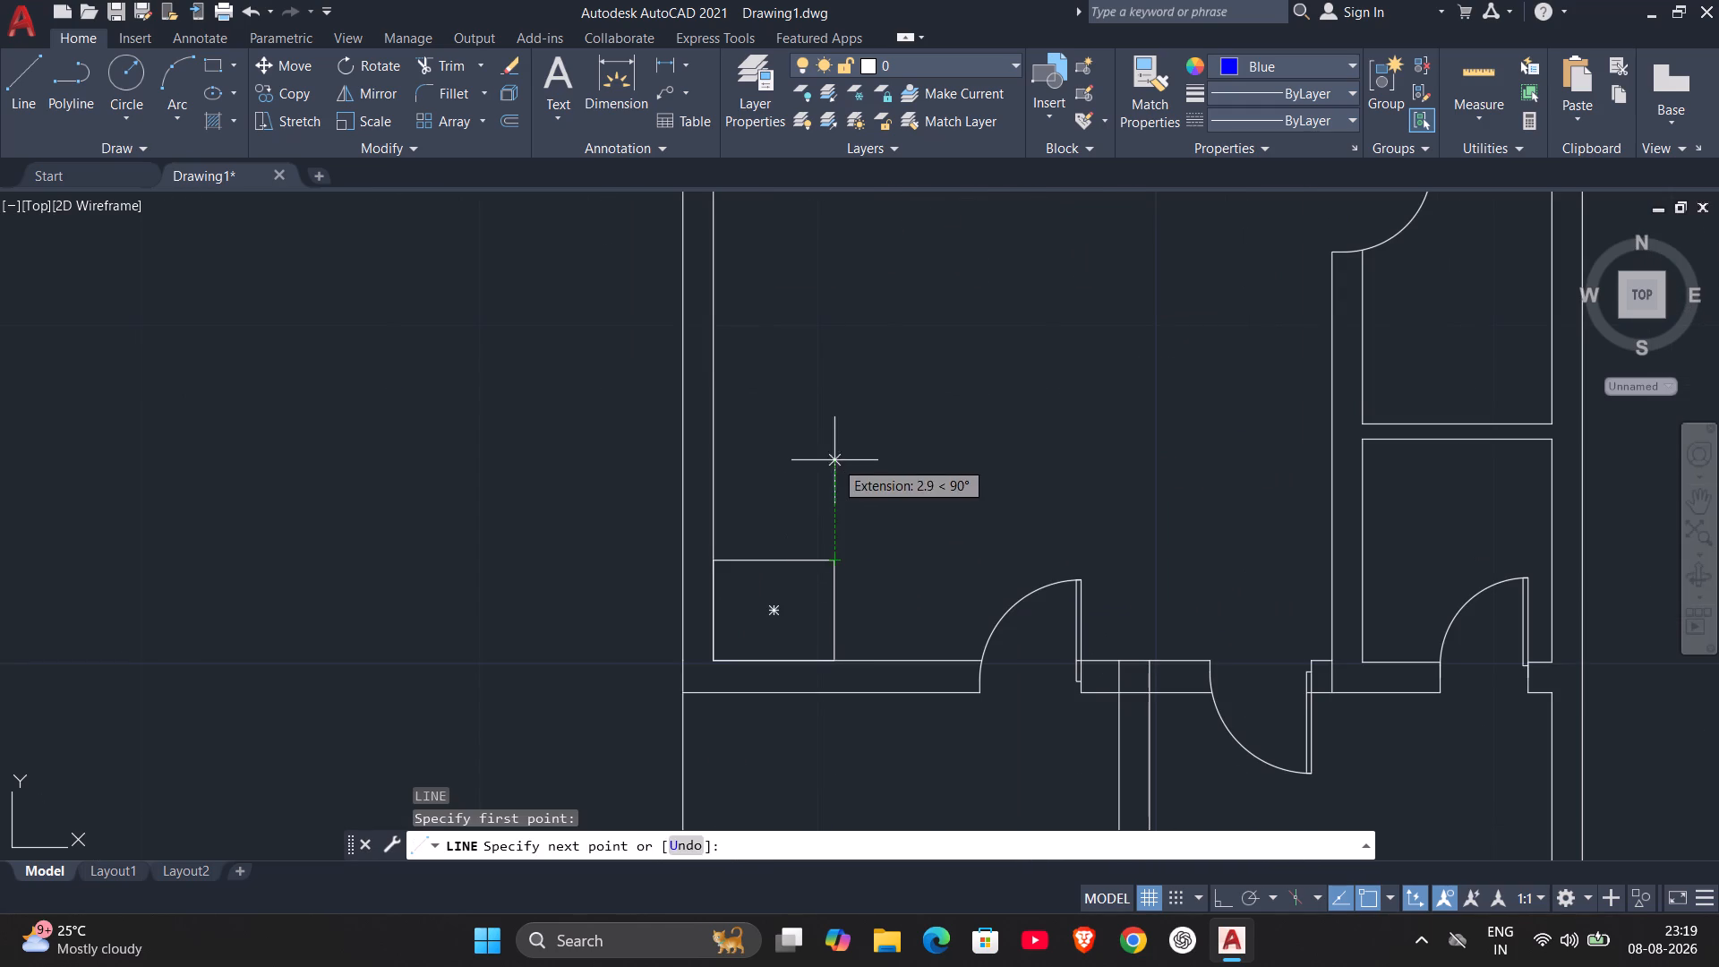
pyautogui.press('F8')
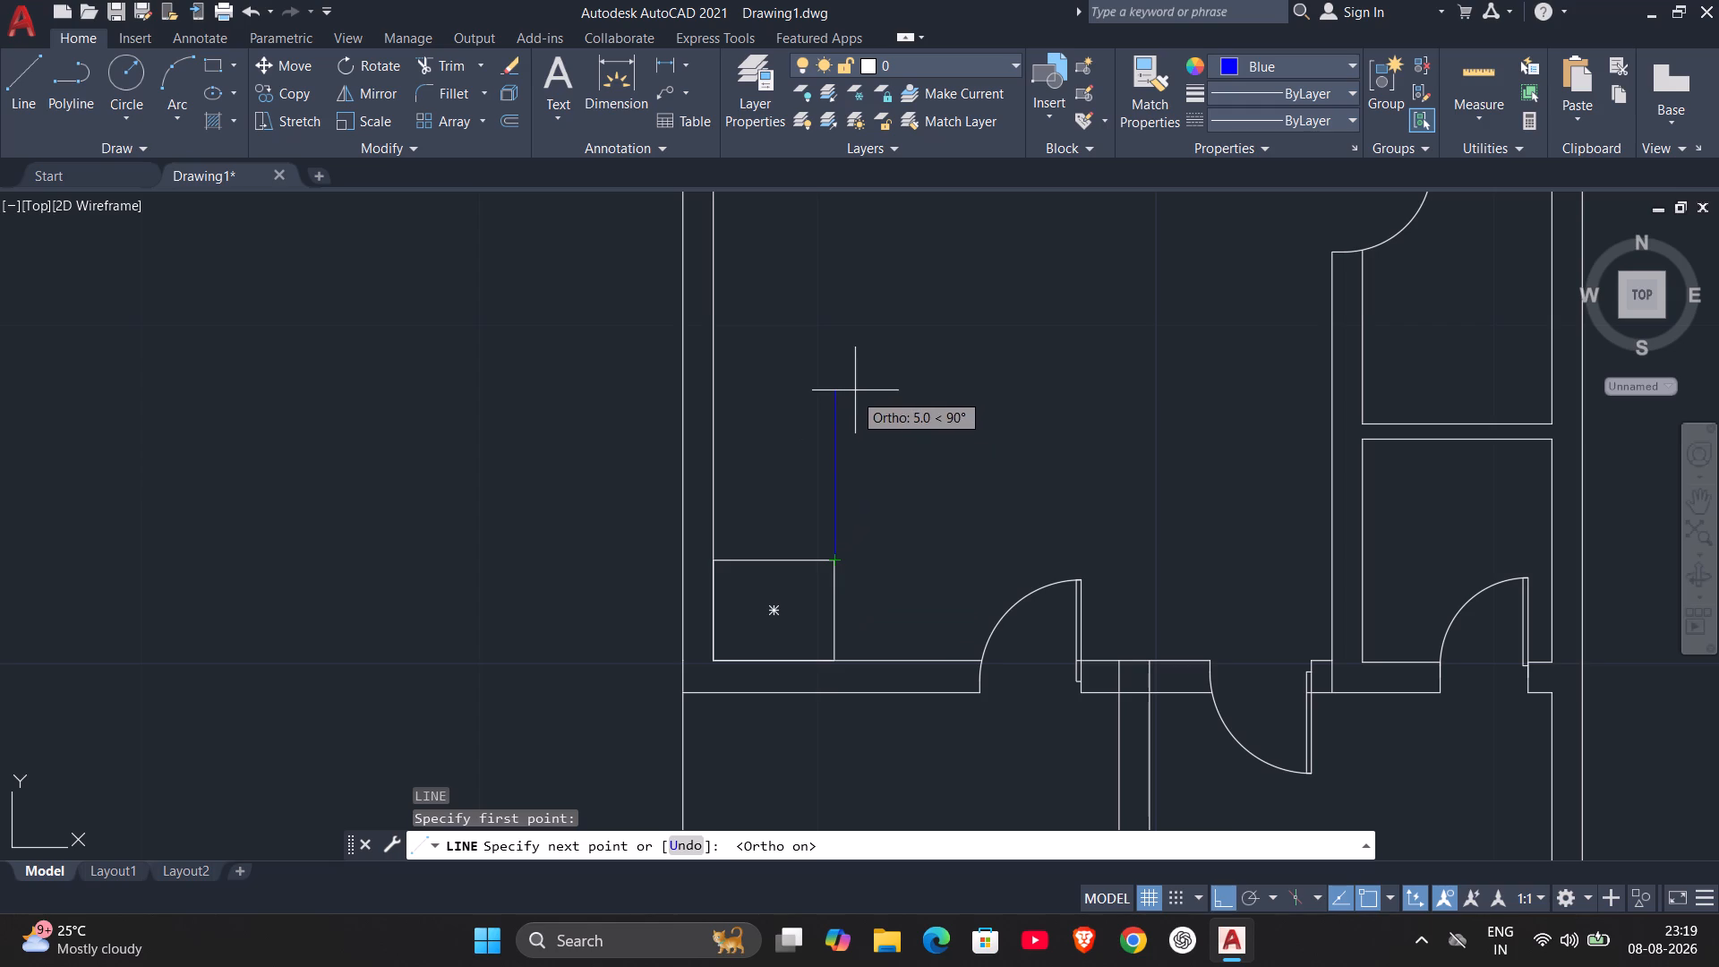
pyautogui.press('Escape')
# Set the current colour to White and draw lines north and east from the corner rectangle's northeast corner as stair edges.
pyautogui.click(1328, 56)
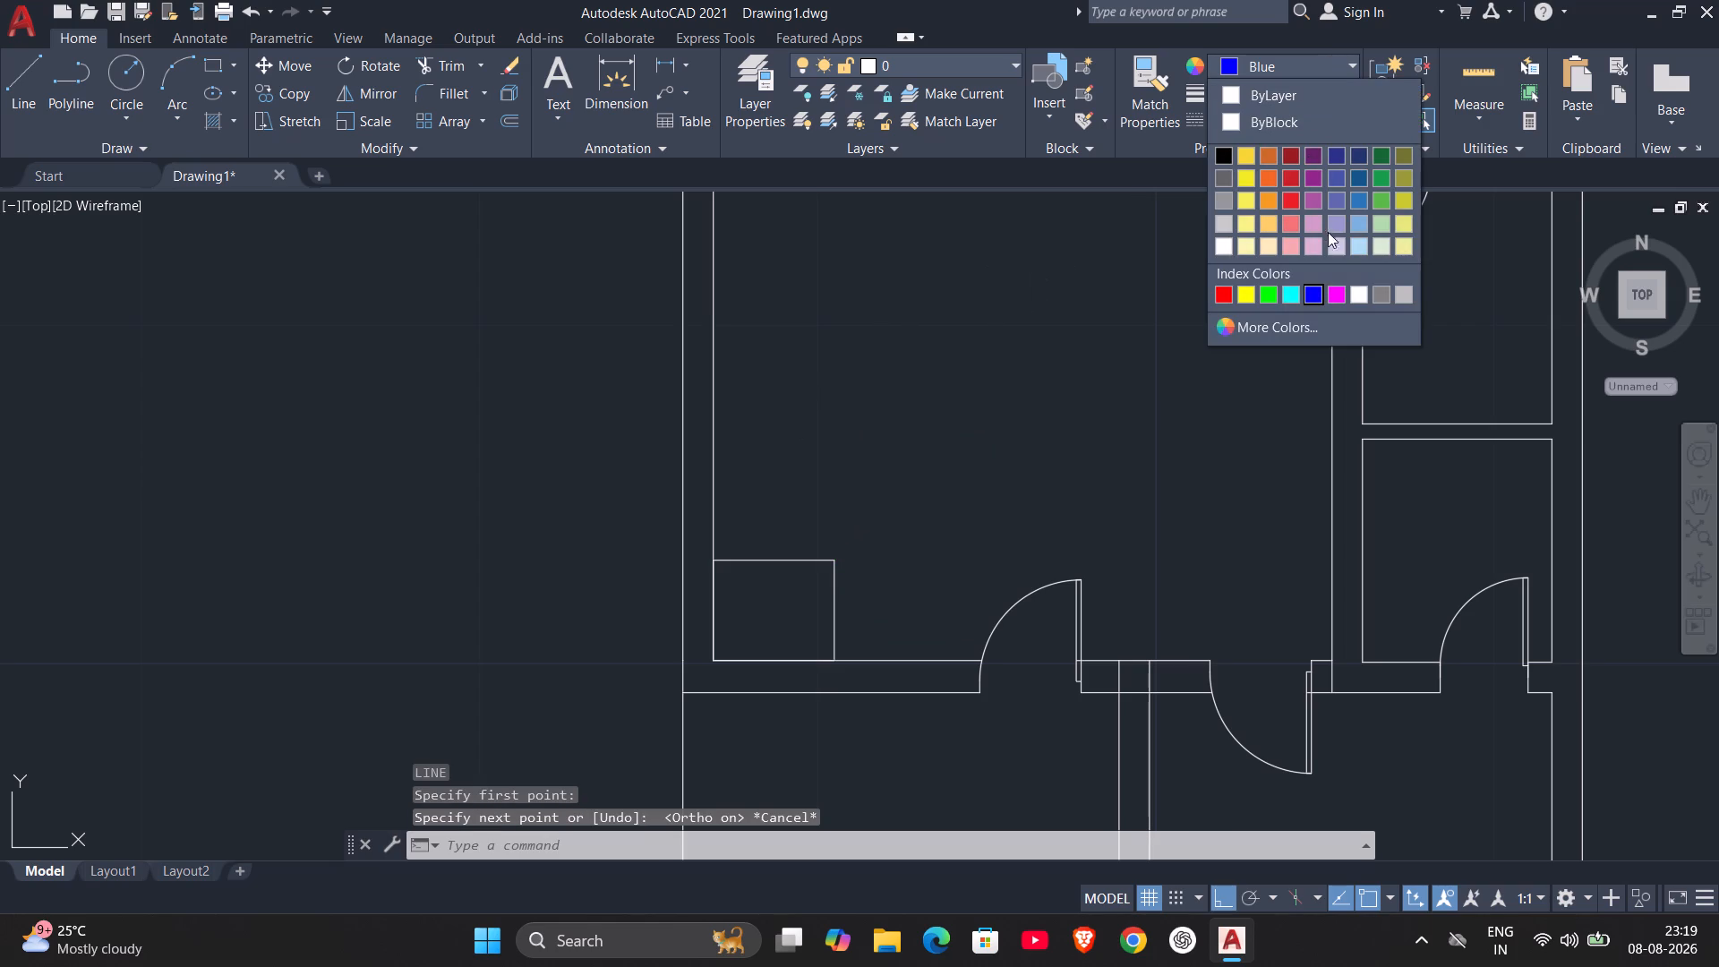
pyautogui.click(1362, 291)
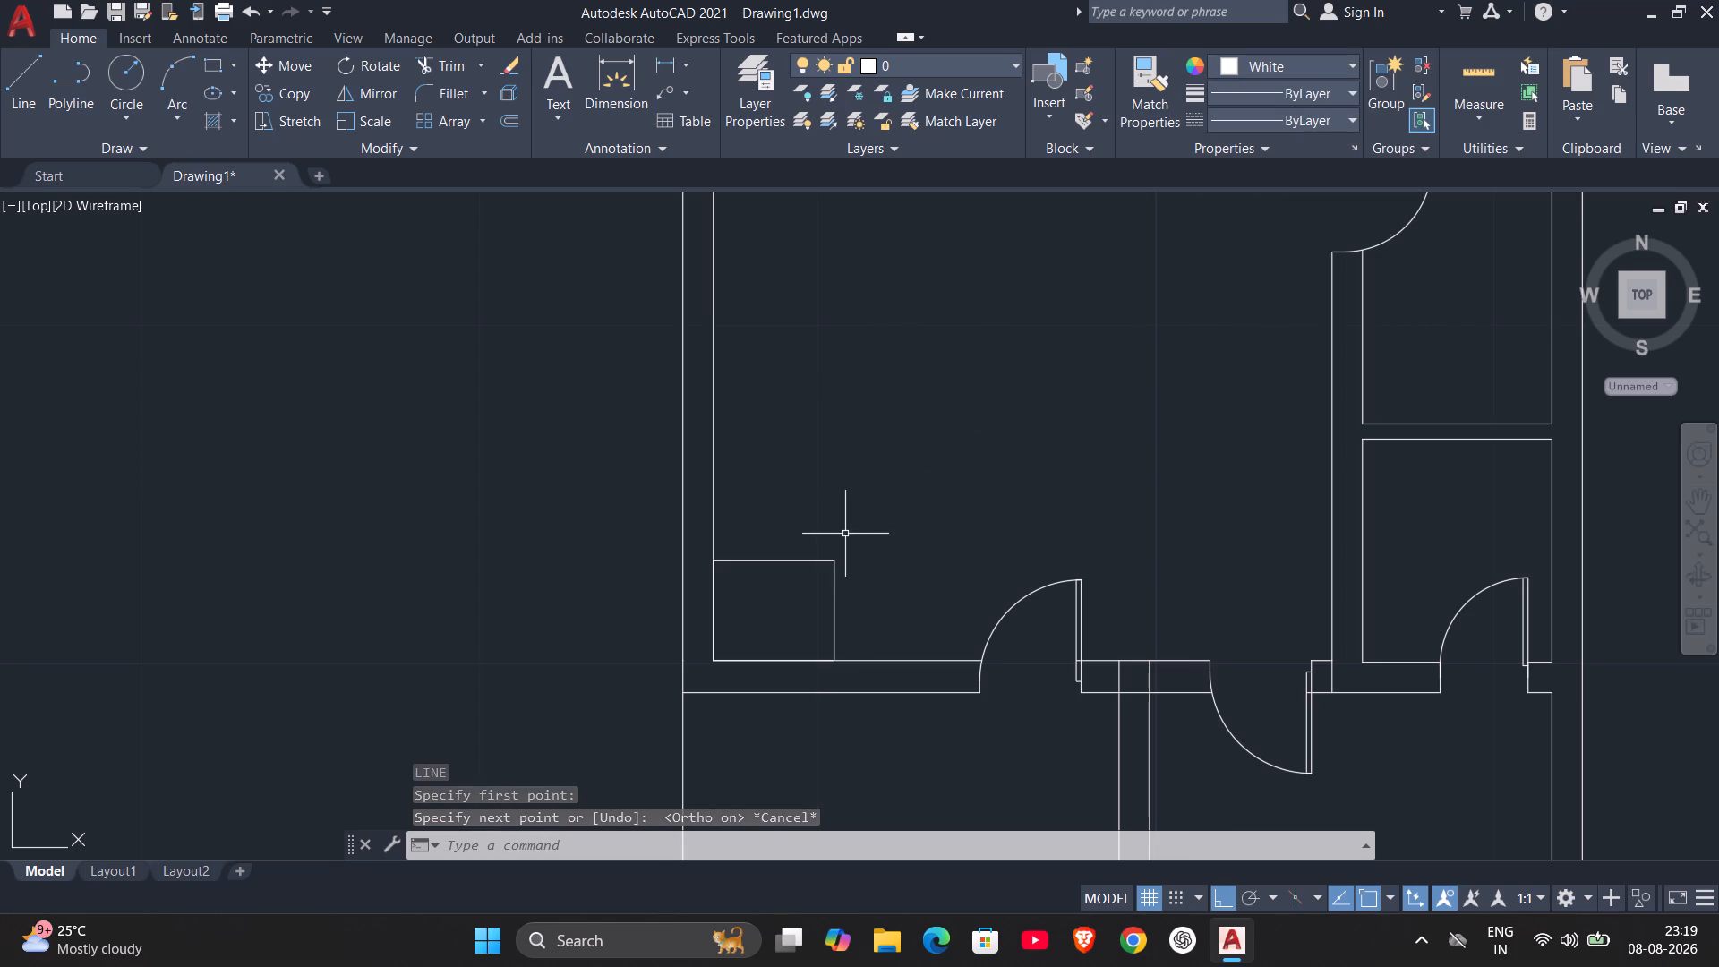
pyautogui.press('l')
pyautogui.press('Return')
pyautogui.click(831, 558)
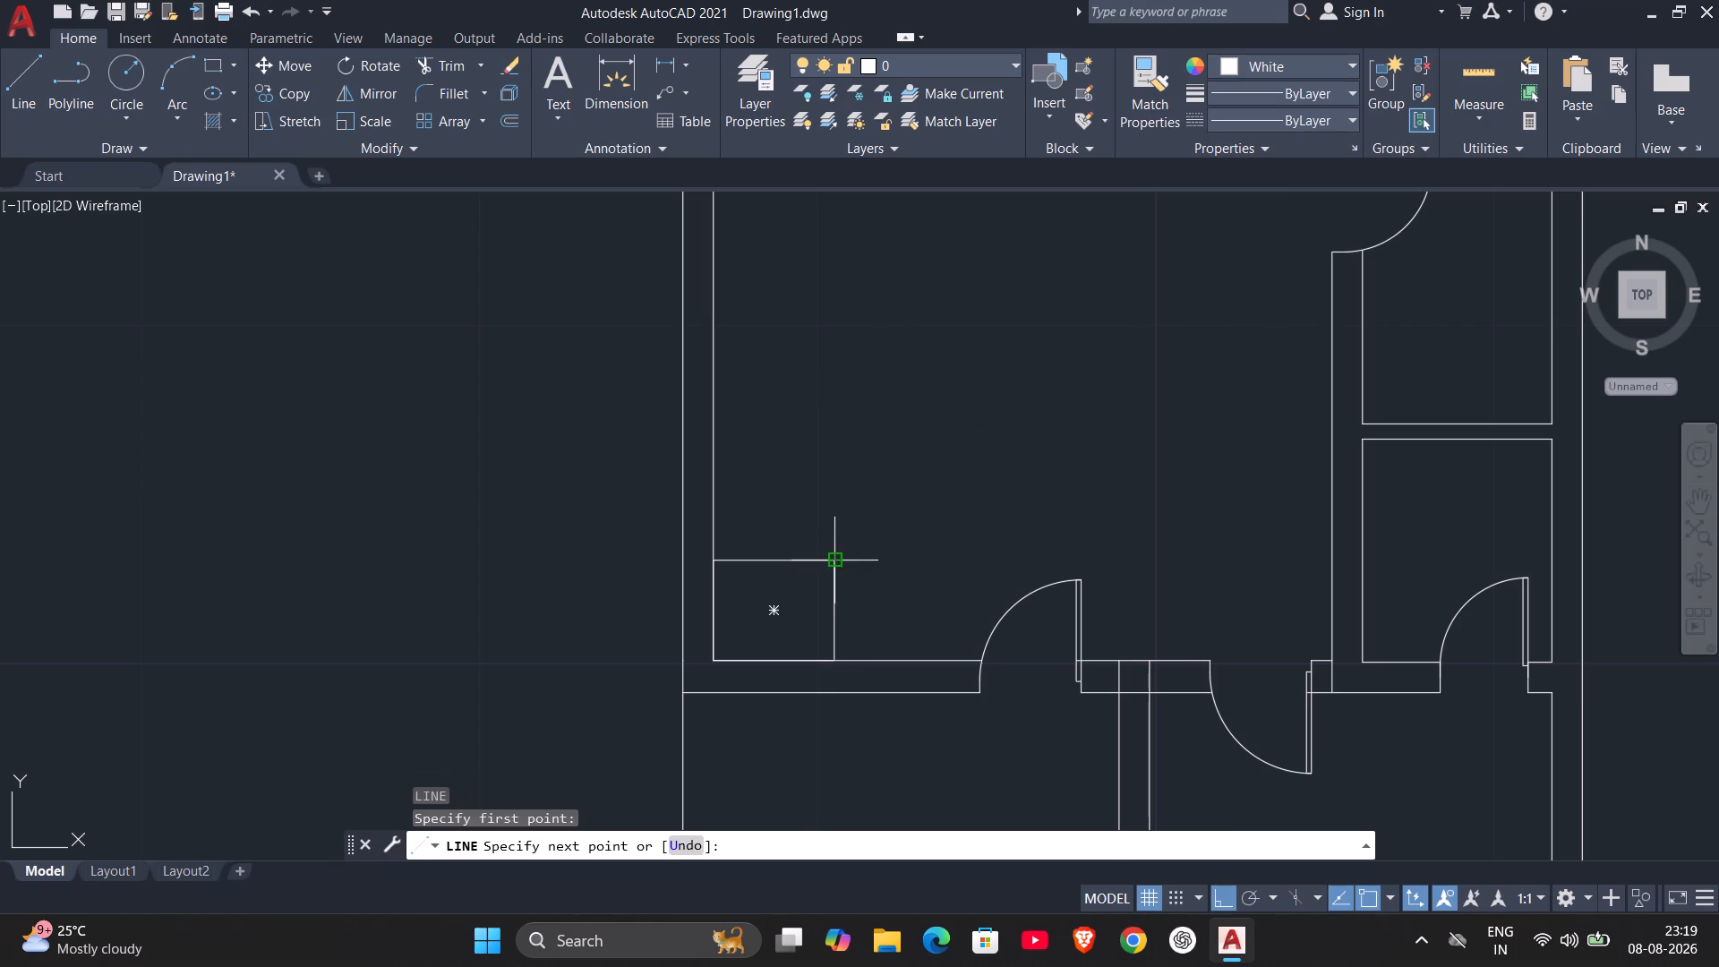
pyautogui.click(841, 232)
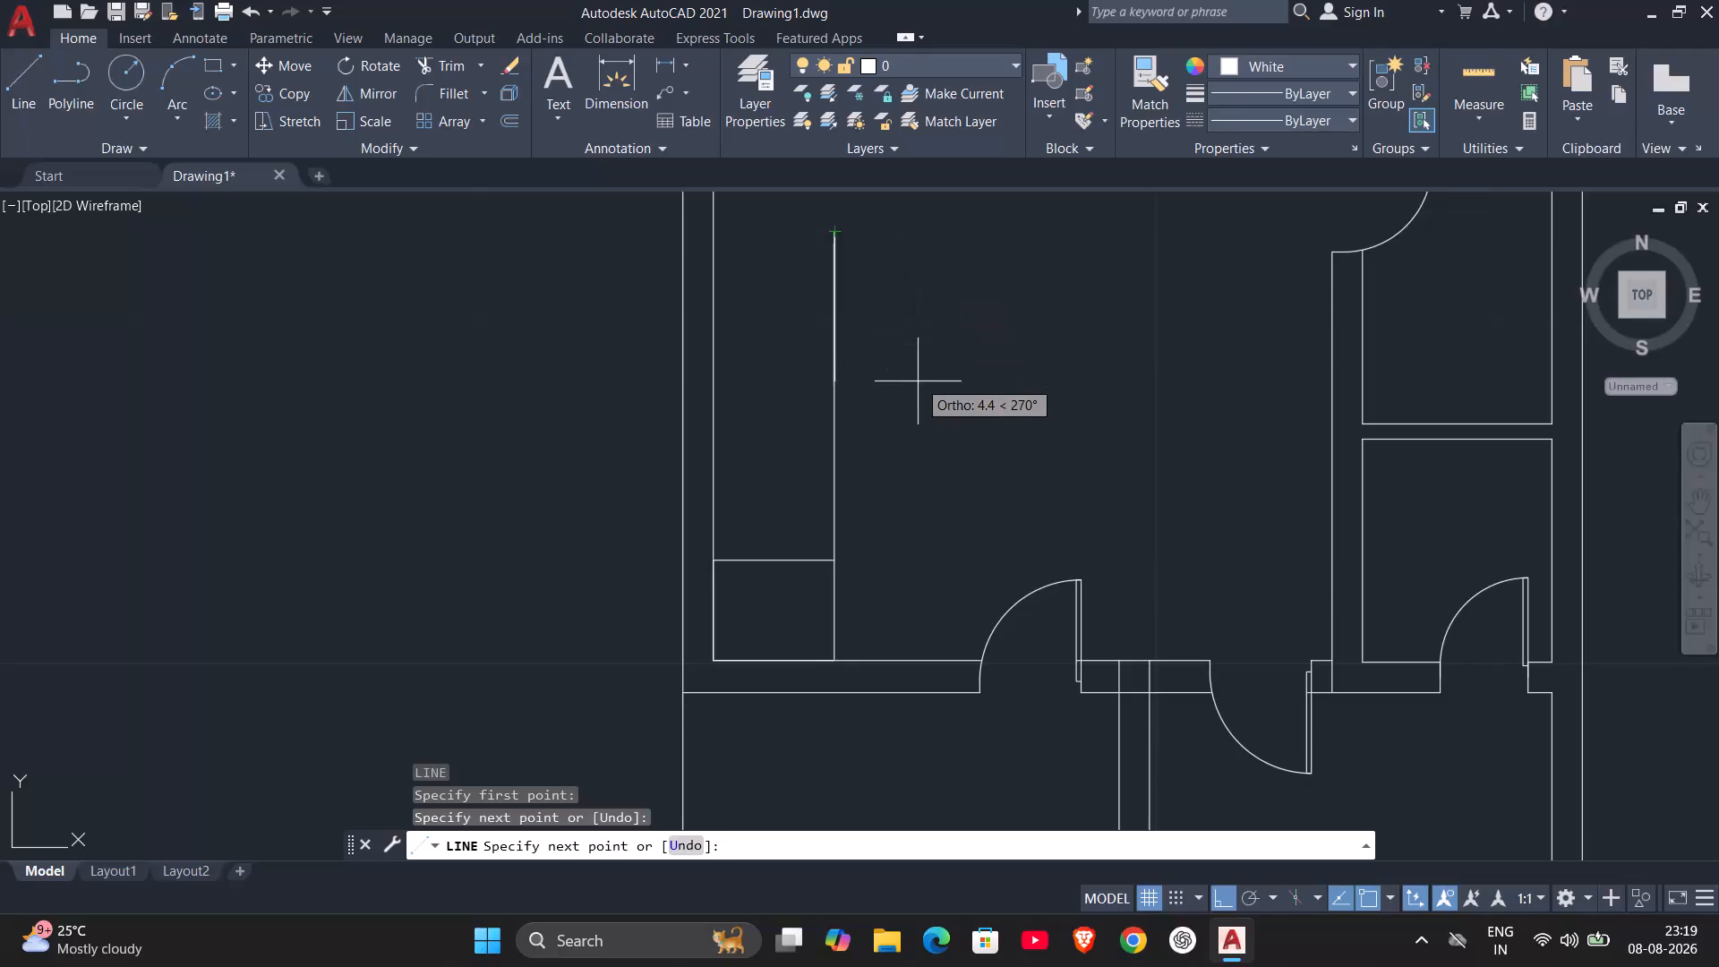
pyautogui.press('Escape')
pyautogui.press('space')
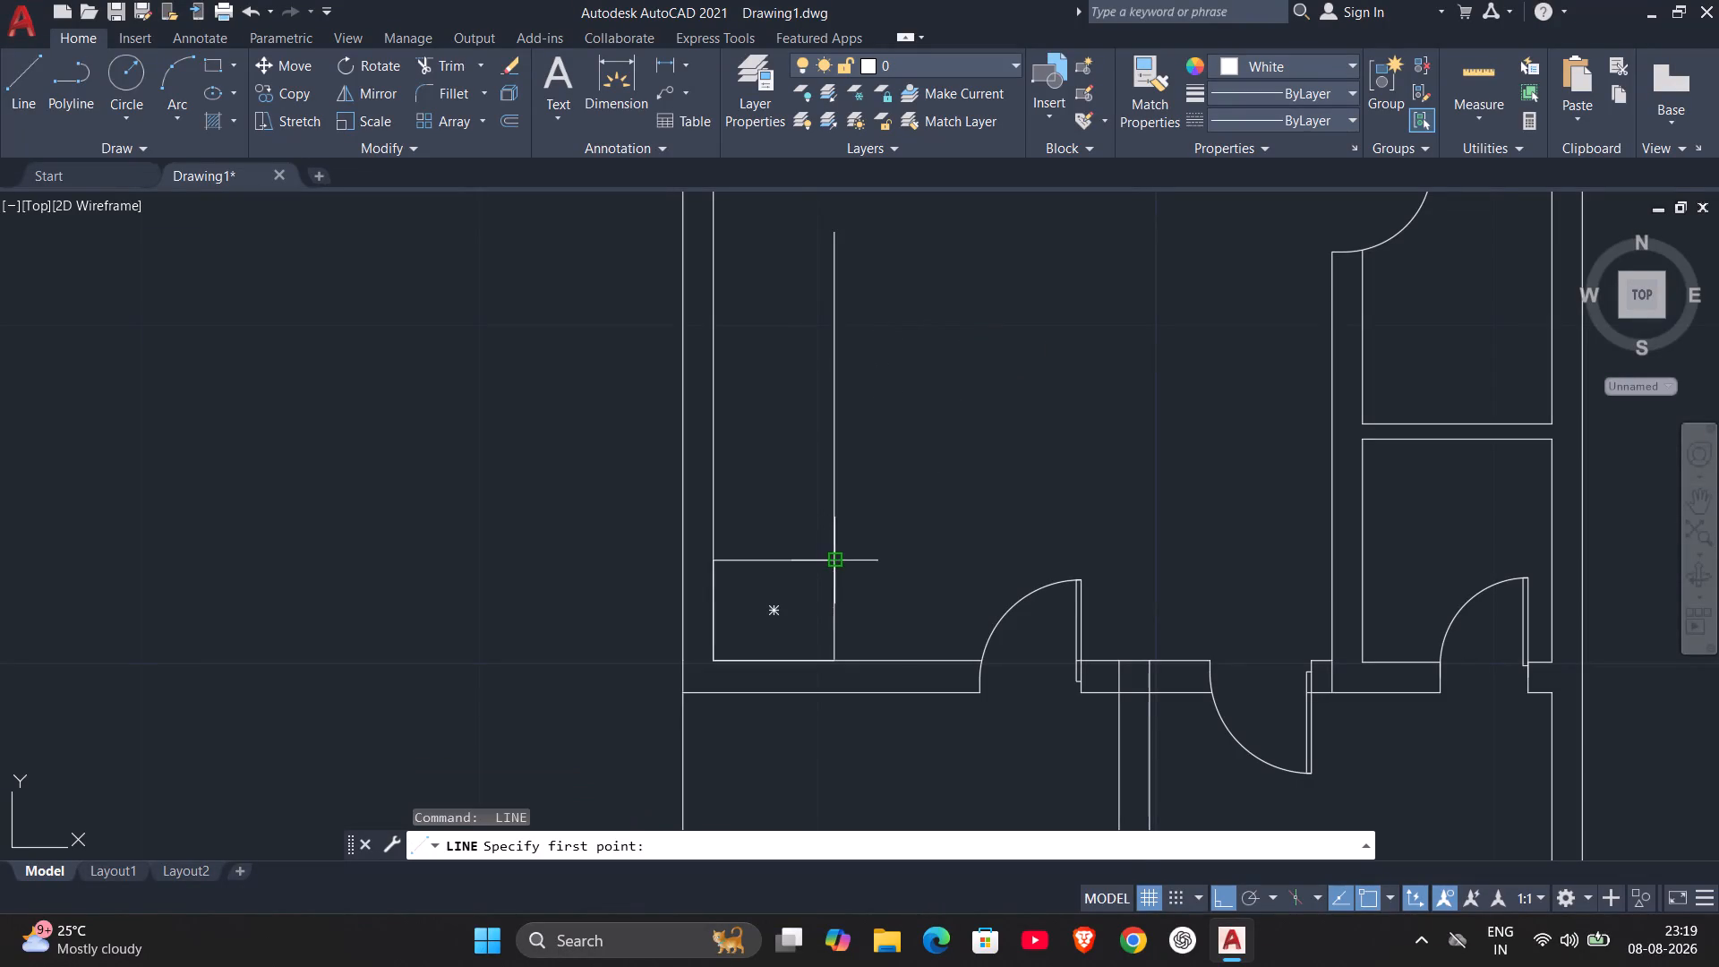
pyautogui.click(836, 561)
pyautogui.click(1013, 560)
pyautogui.press('`')
pyautogui.press('Escape')
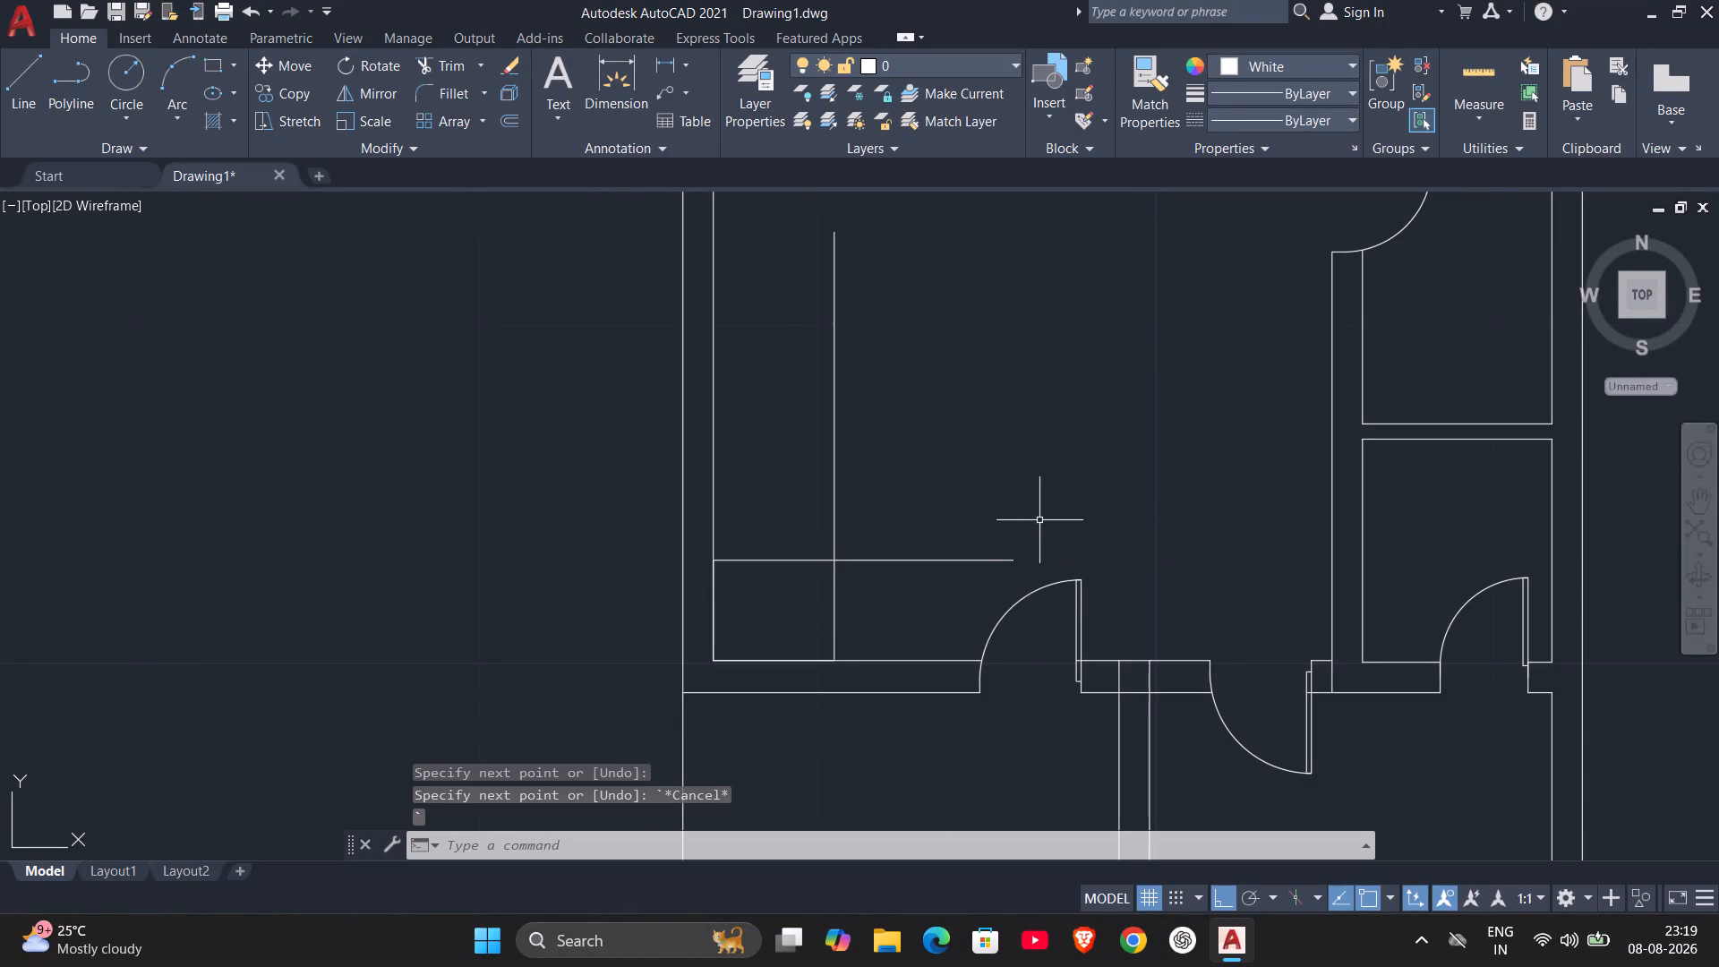
pyautogui.press('Escape')
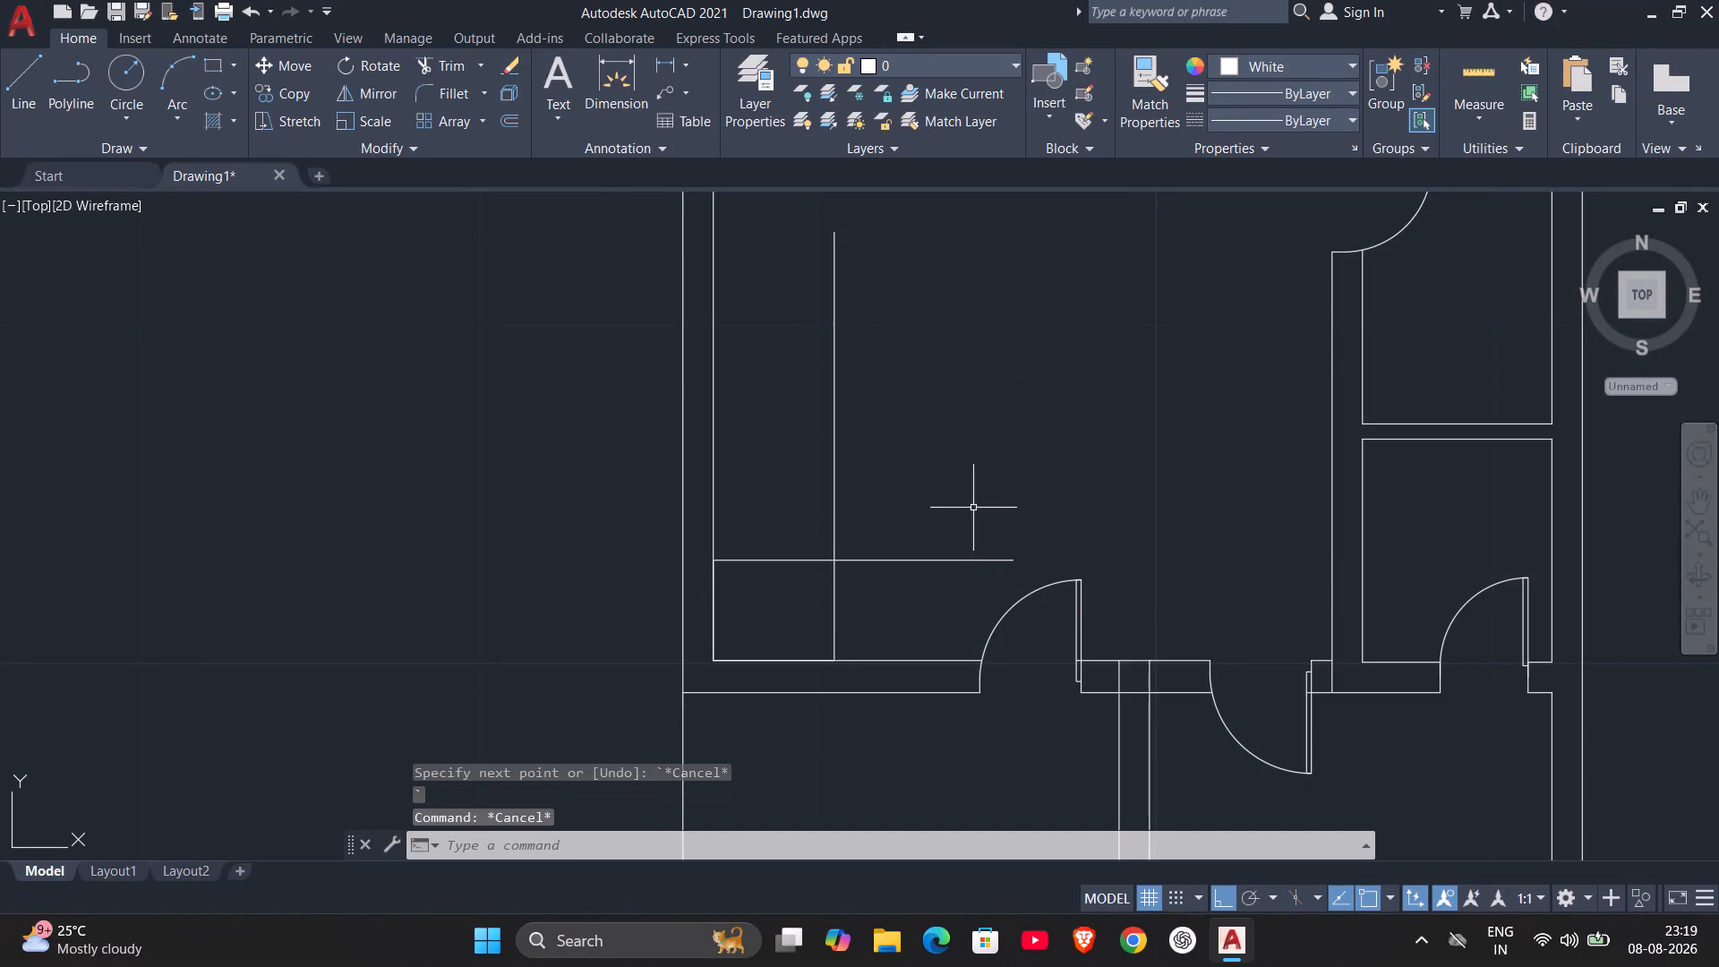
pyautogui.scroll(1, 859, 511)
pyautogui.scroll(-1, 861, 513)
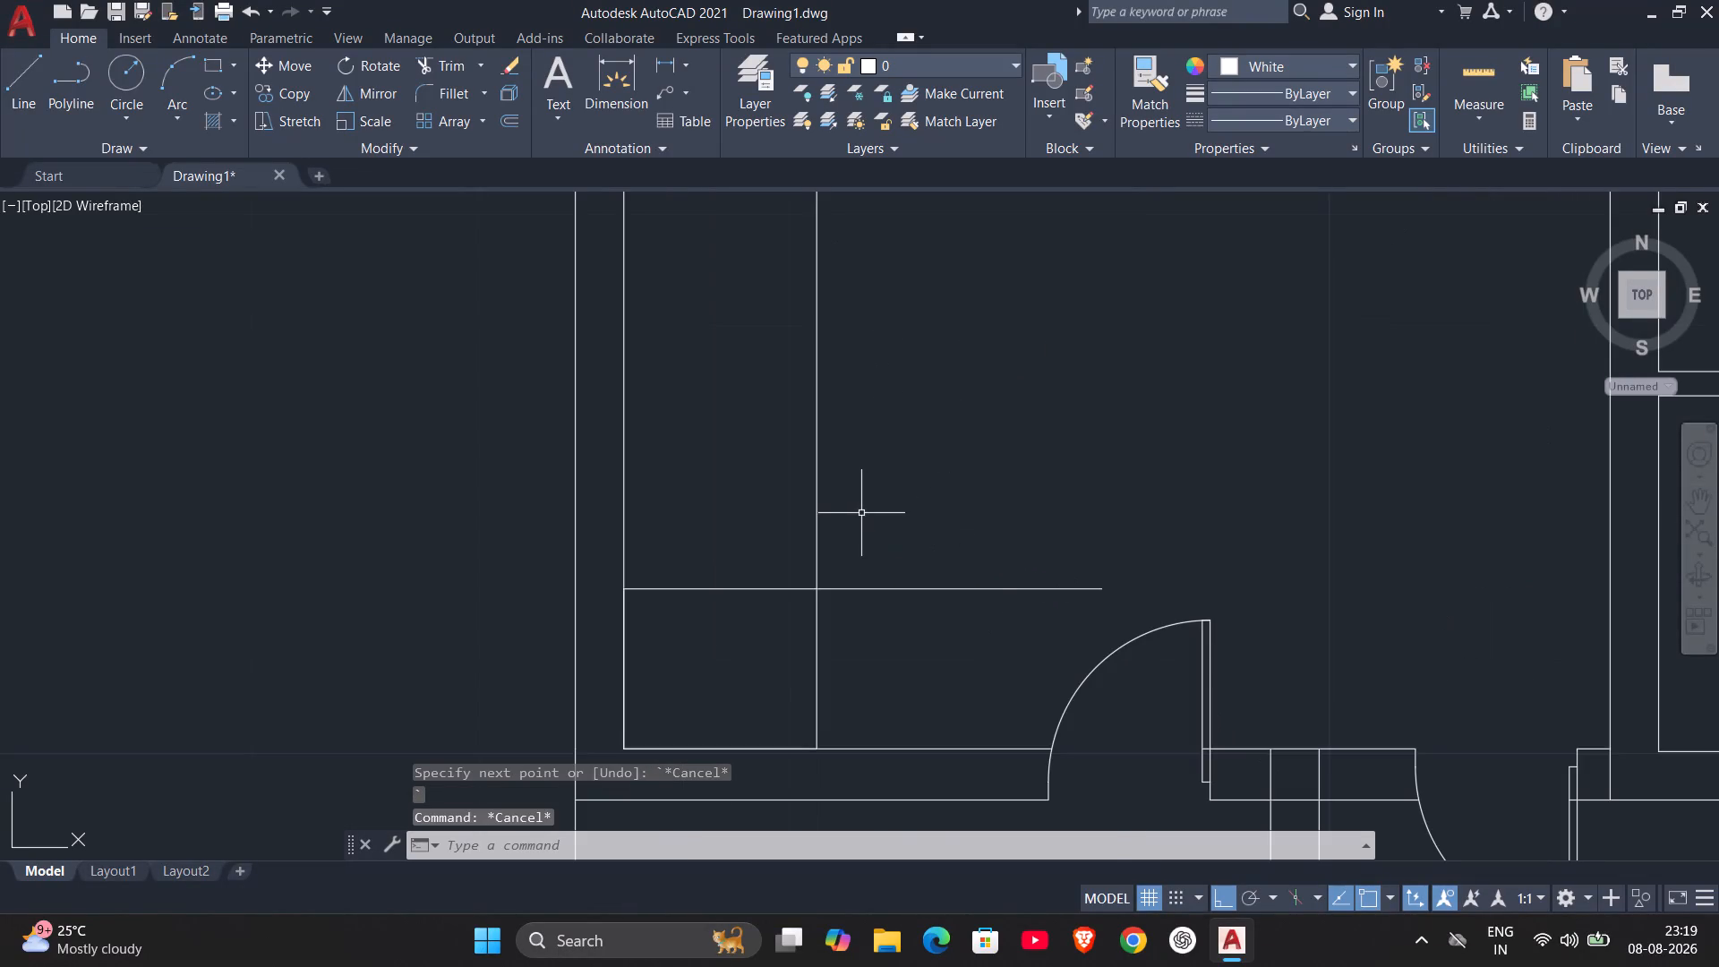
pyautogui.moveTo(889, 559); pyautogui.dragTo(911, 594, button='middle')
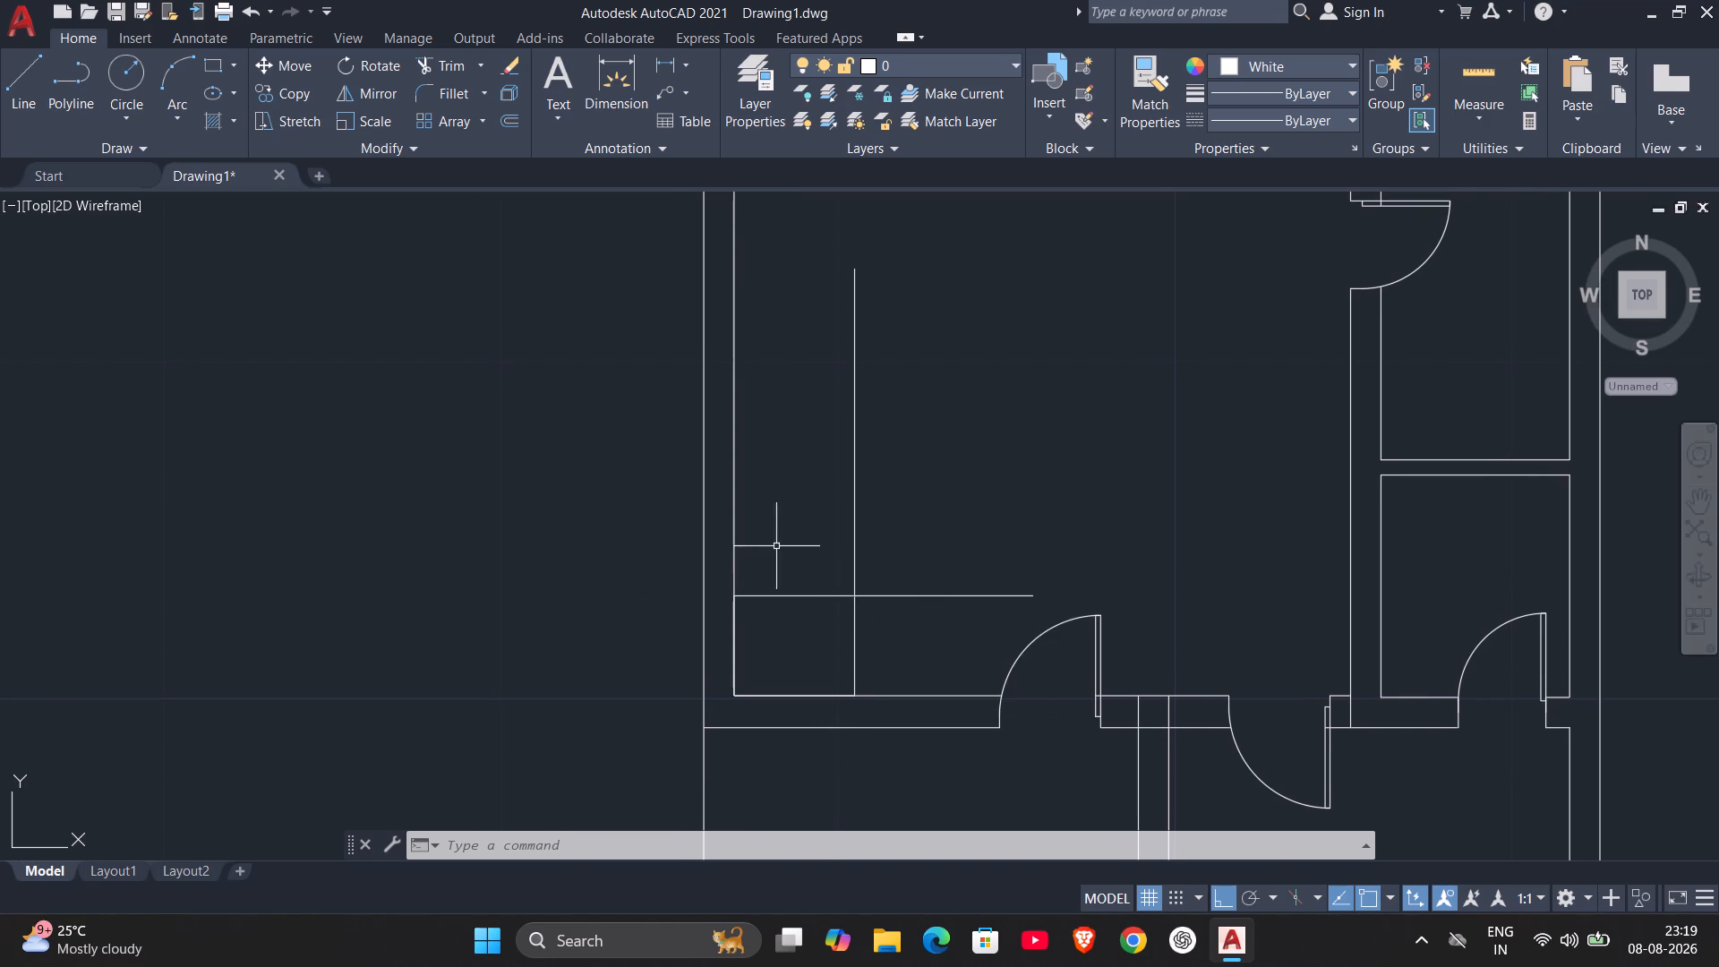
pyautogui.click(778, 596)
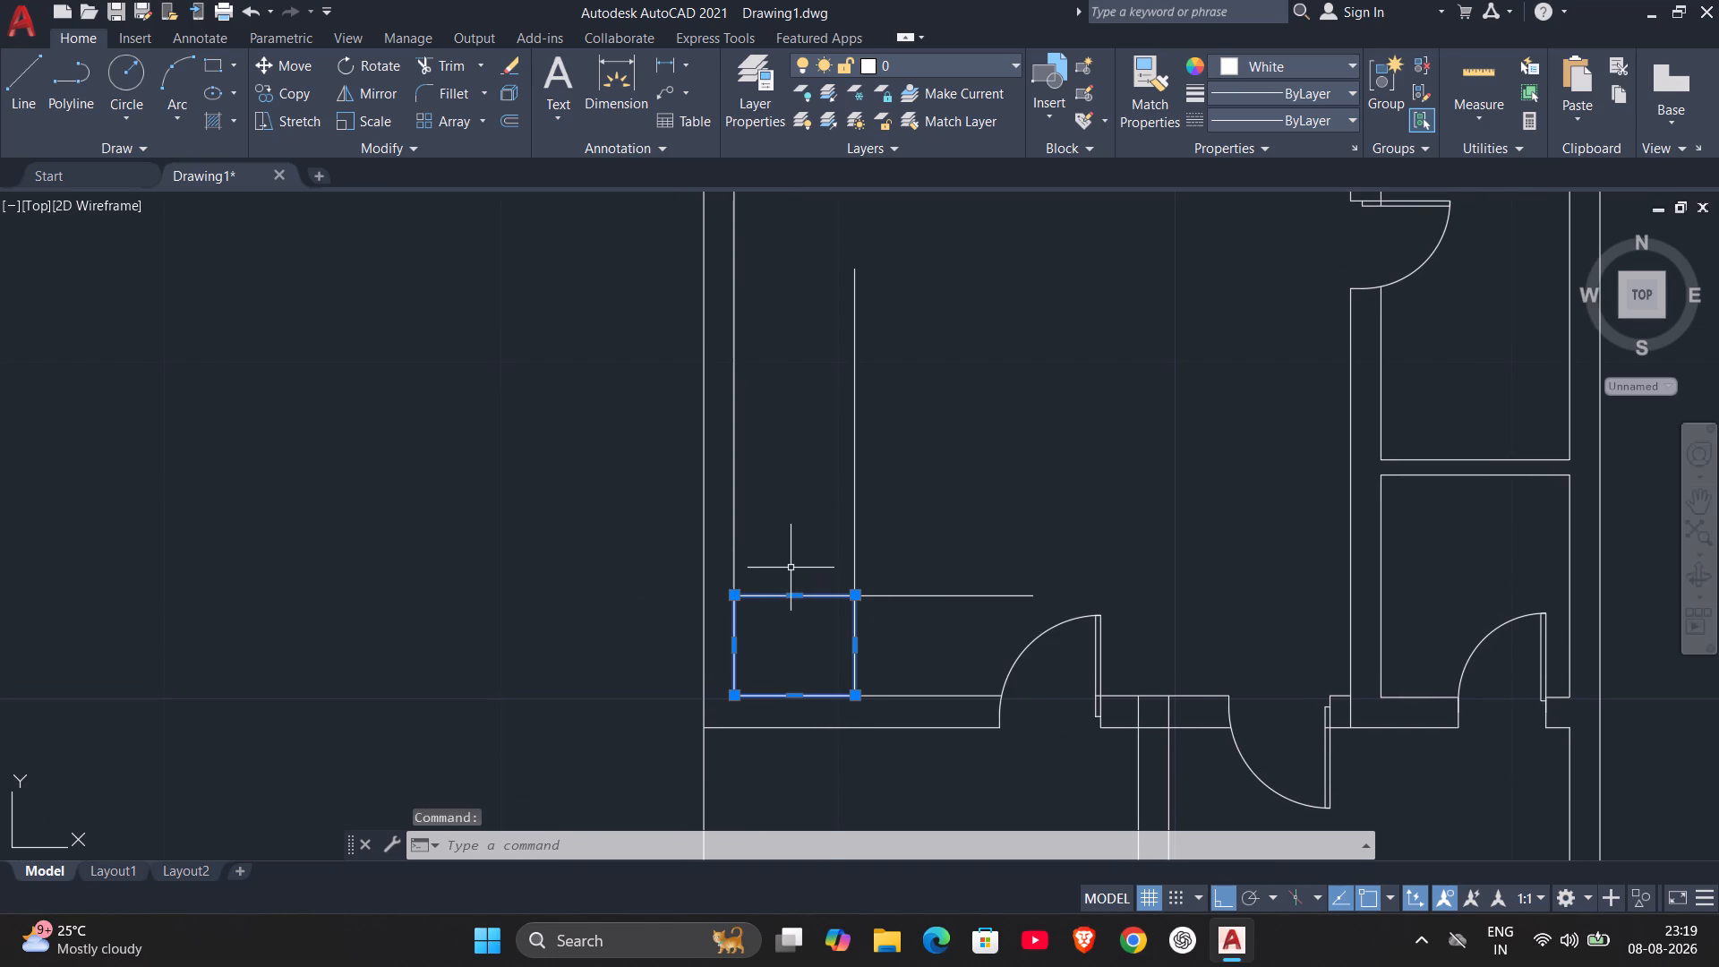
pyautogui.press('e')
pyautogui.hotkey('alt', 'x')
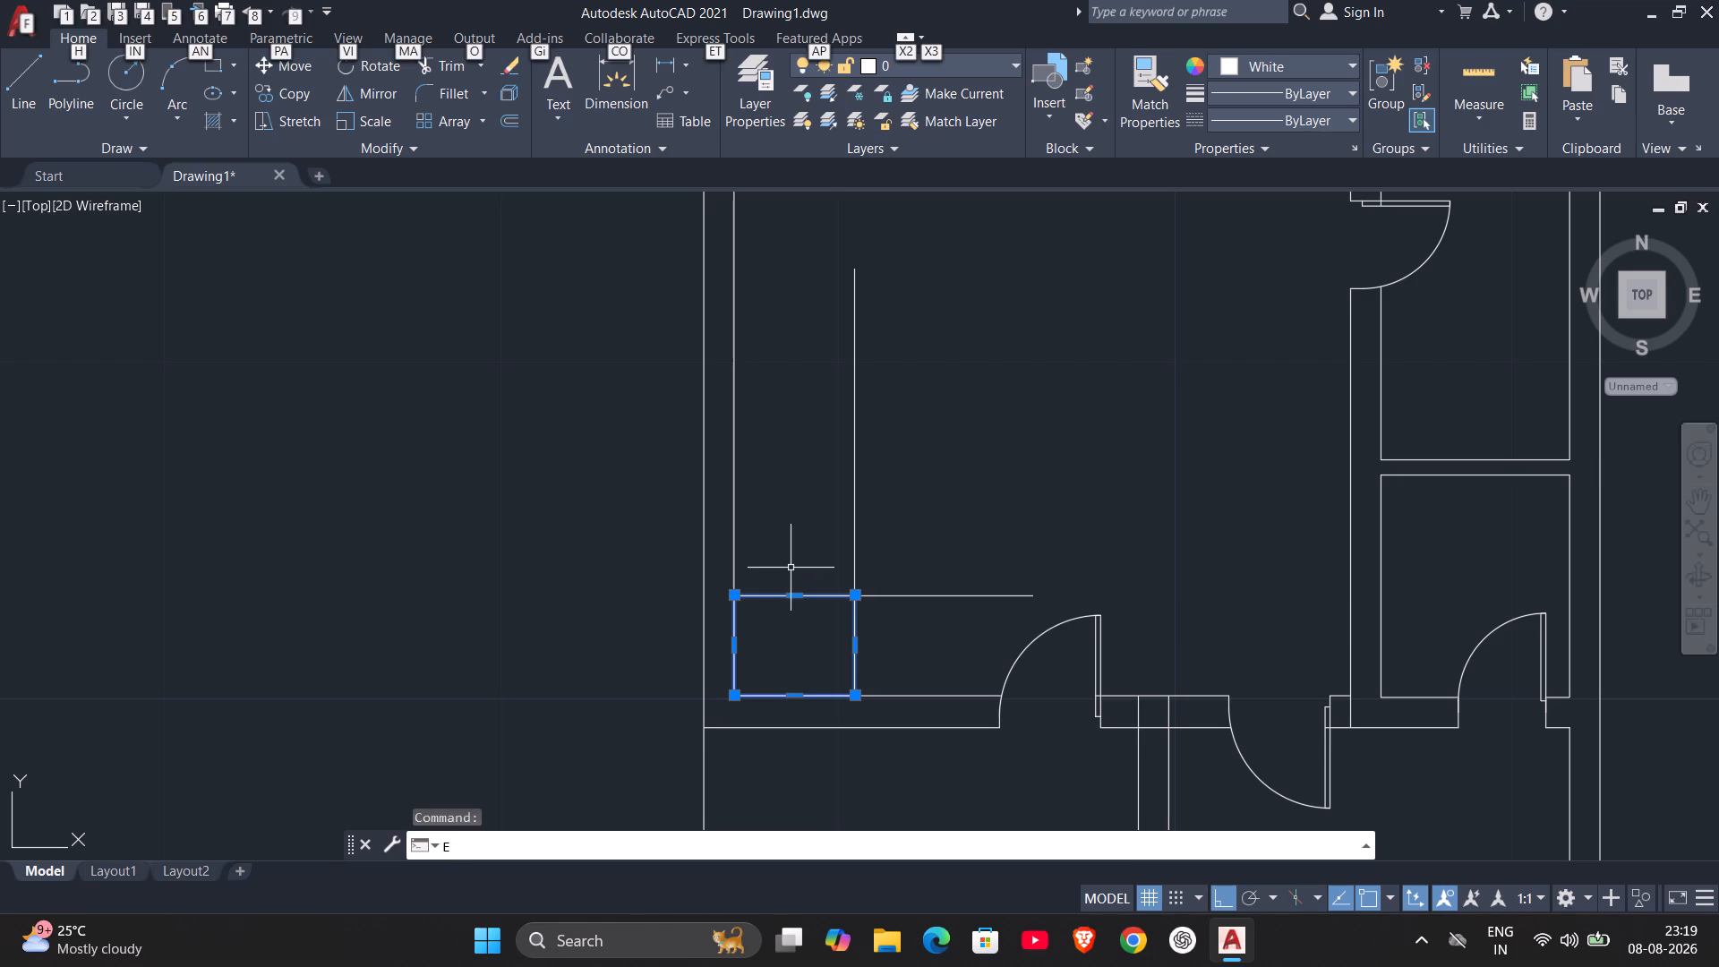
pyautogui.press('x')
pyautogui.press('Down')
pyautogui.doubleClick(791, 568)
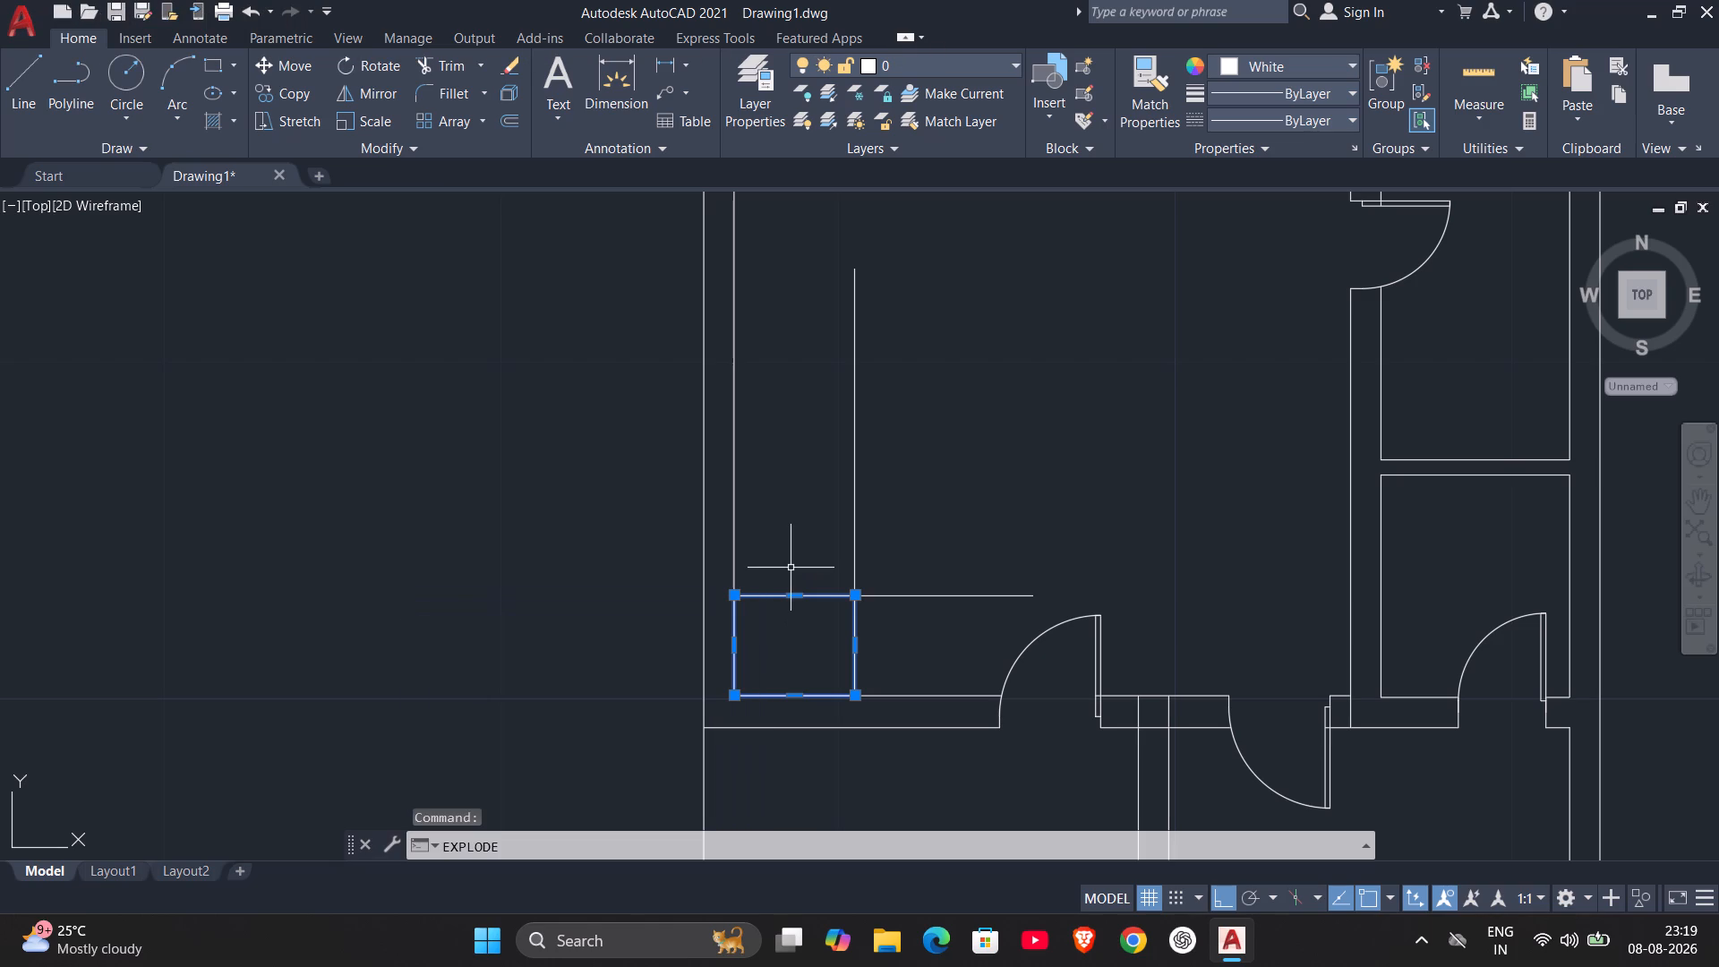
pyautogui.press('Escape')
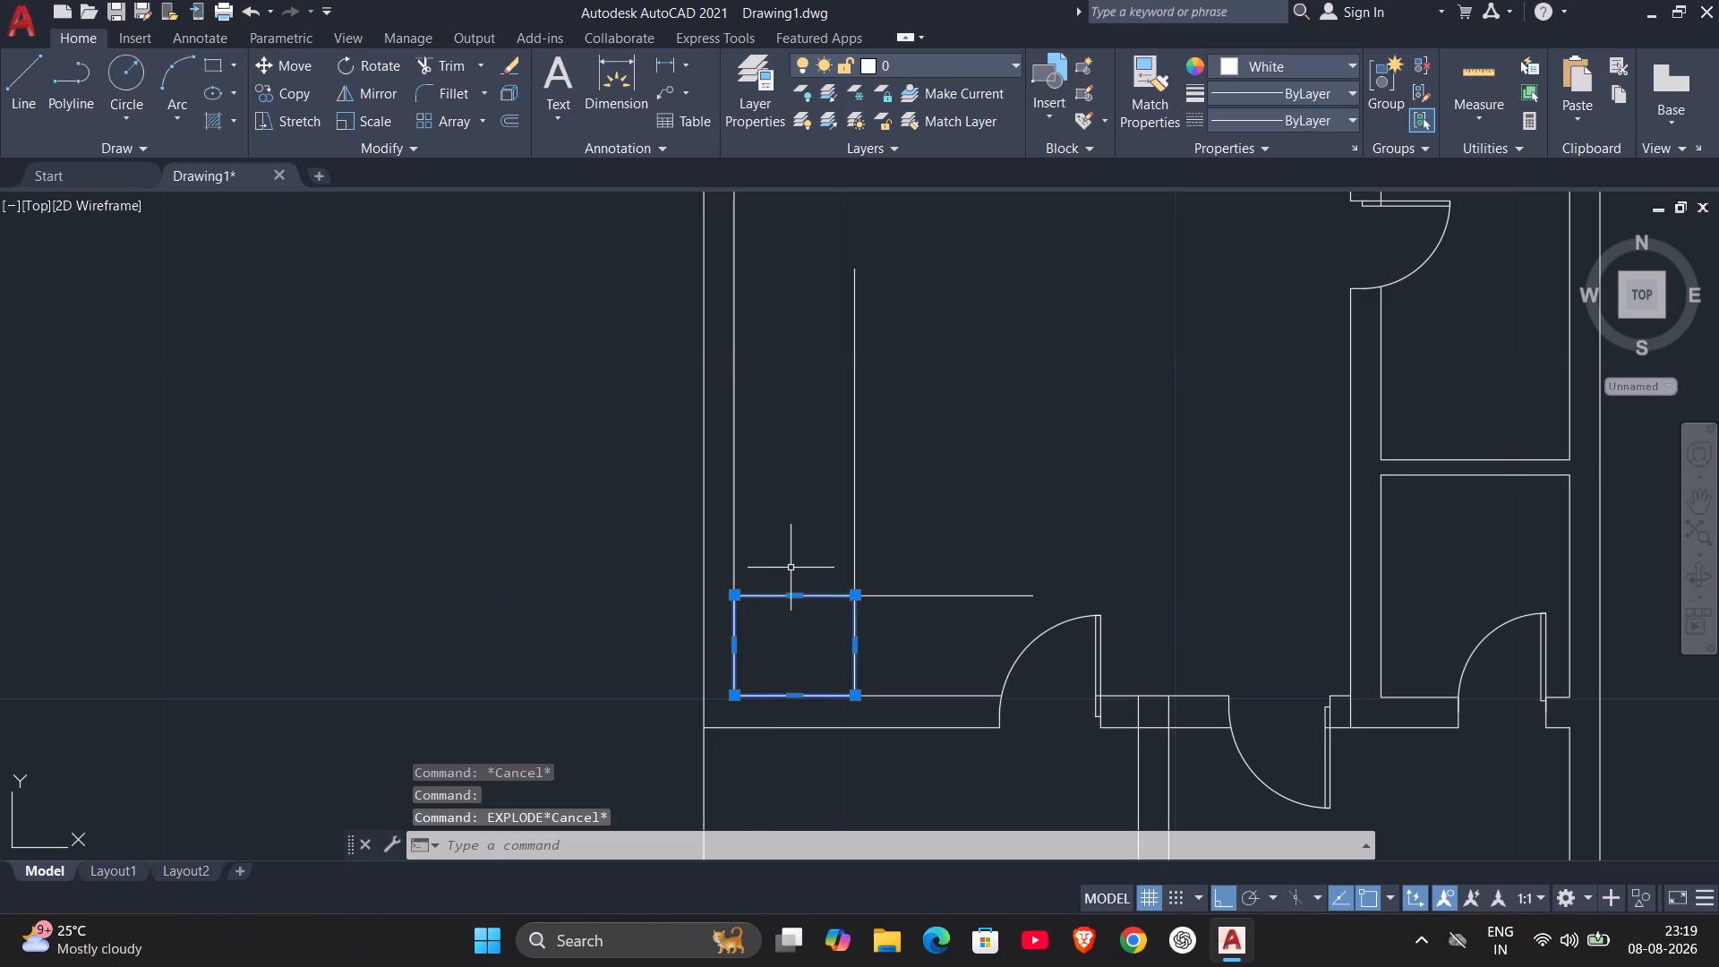
# Explode the rectangle in the central room's southwest corner into separate lines.
pyautogui.write('EX')
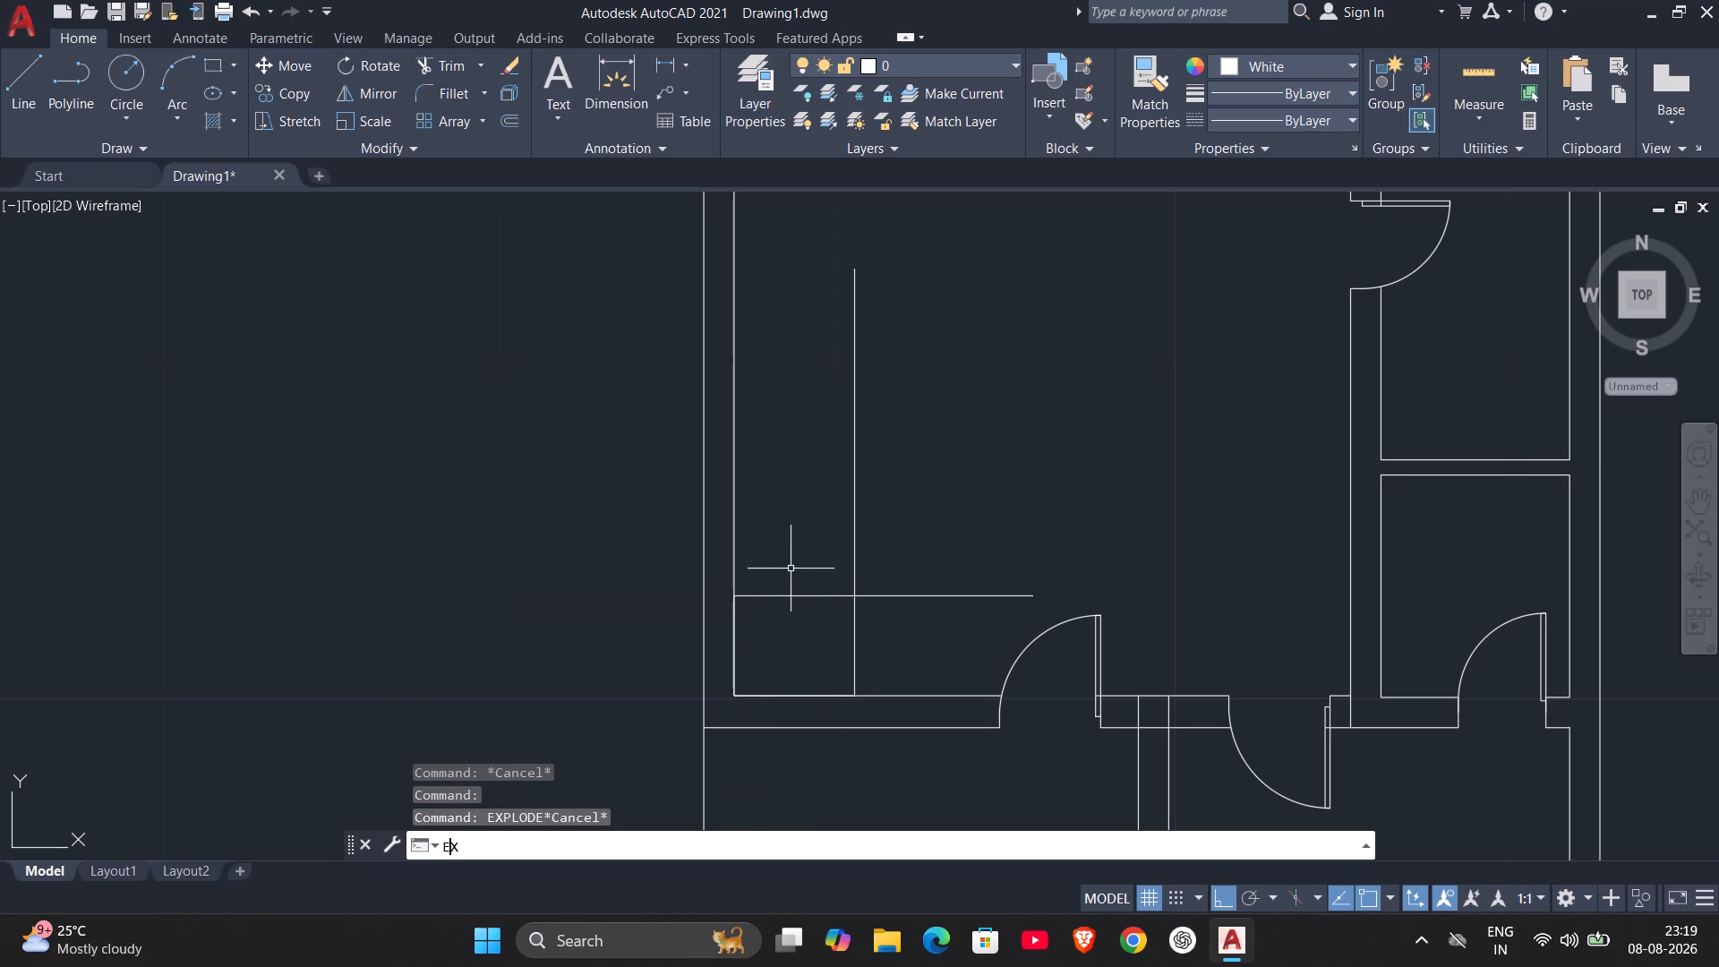
pyautogui.press('Down')
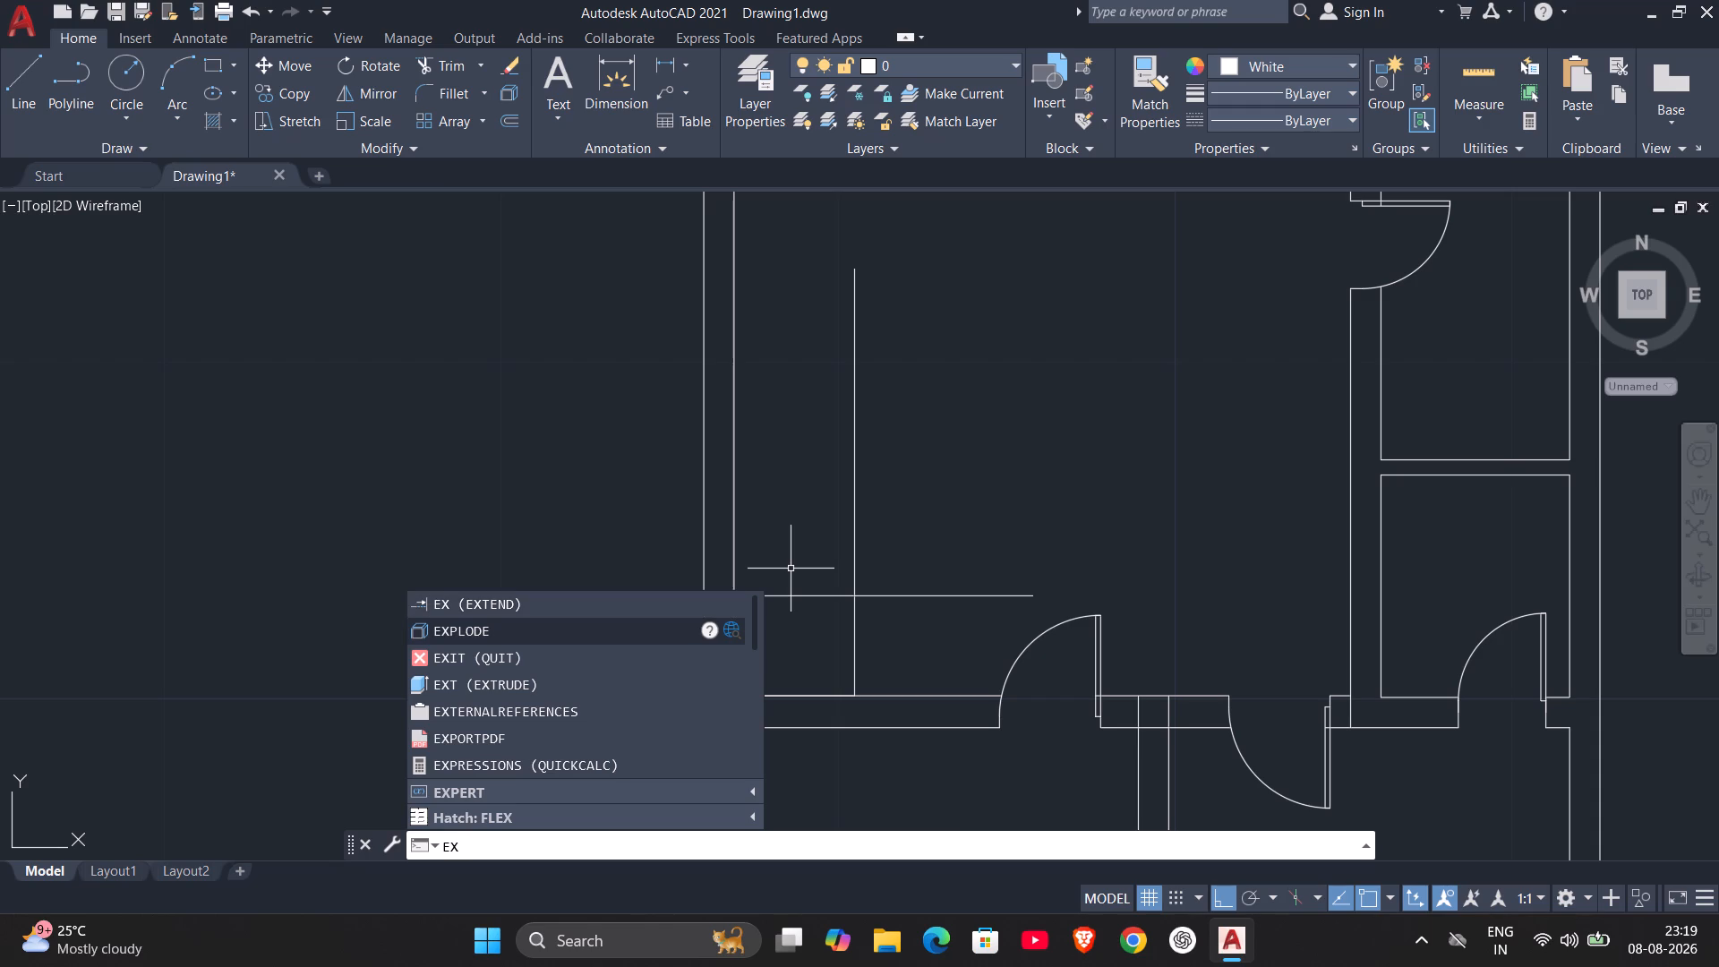
pyautogui.press('Return')
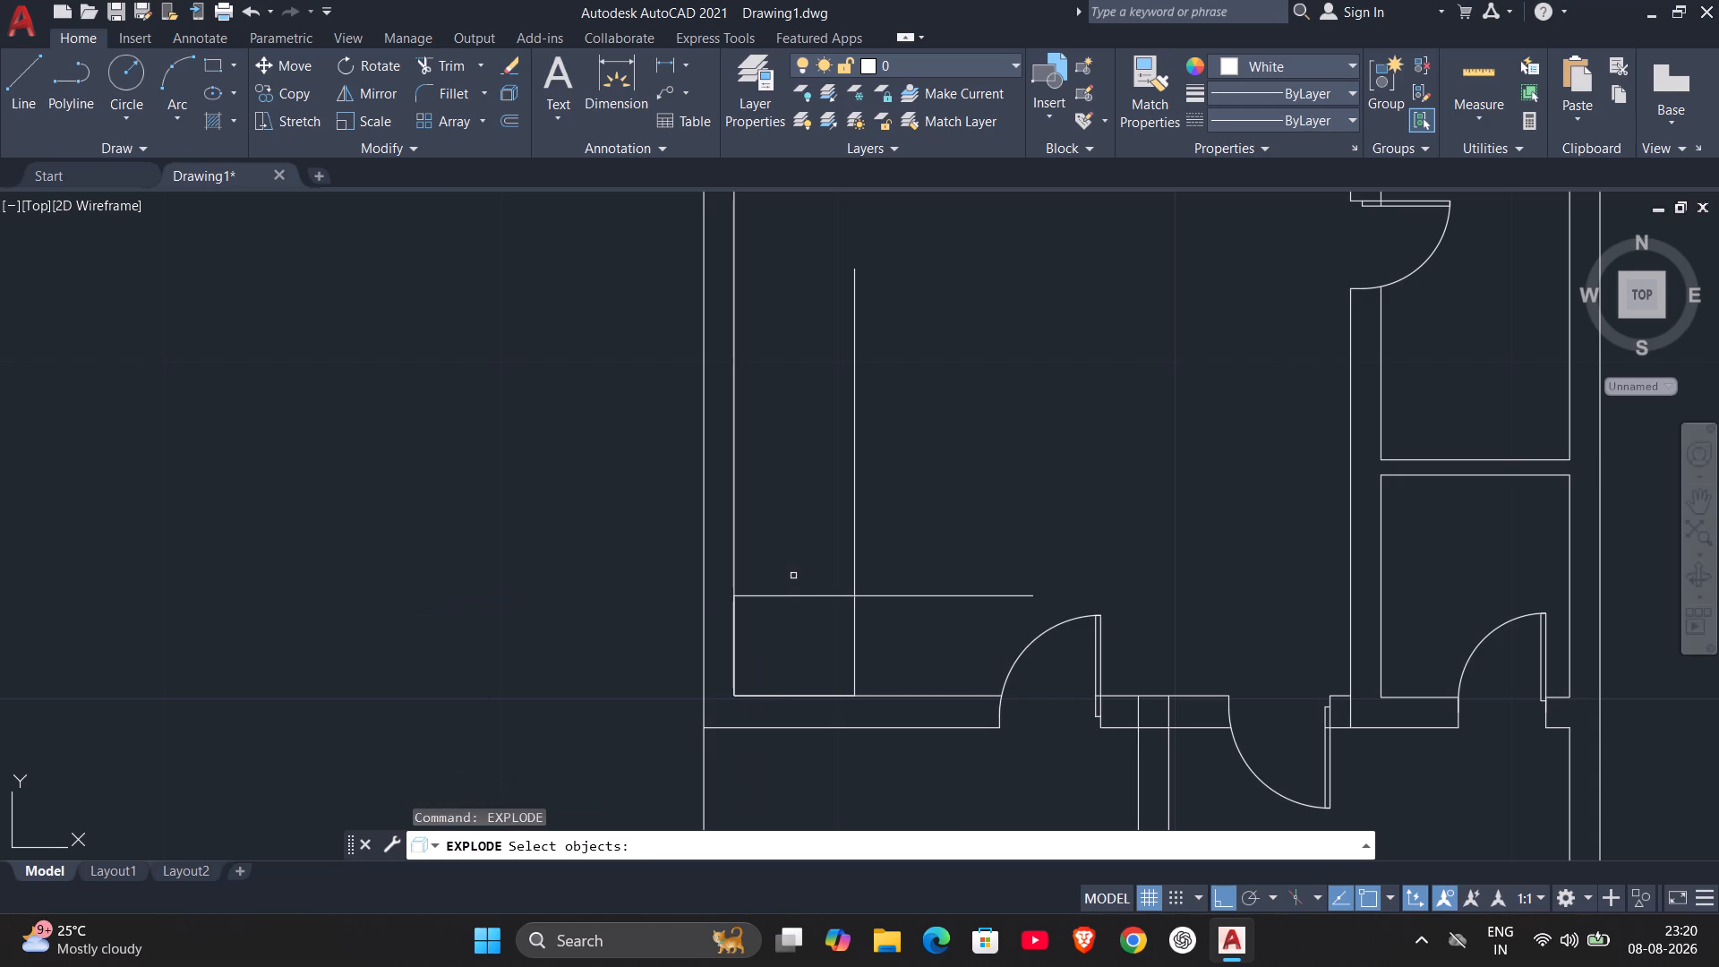
pyautogui.click(802, 595)
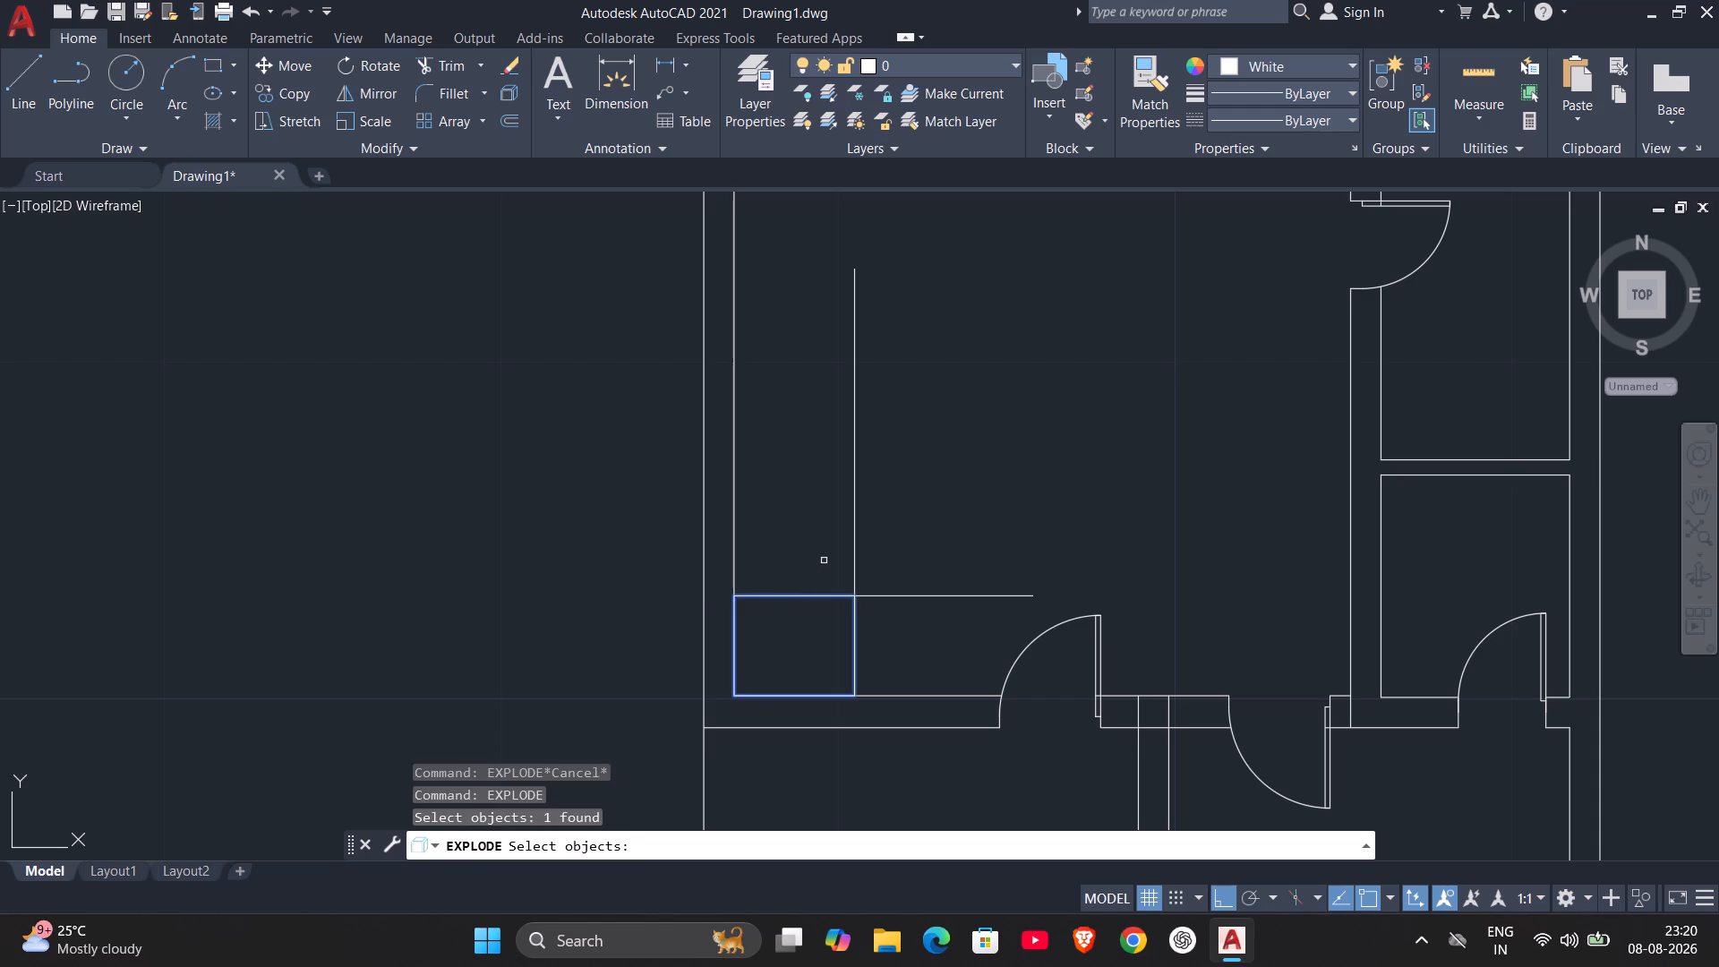
pyautogui.press('Return')
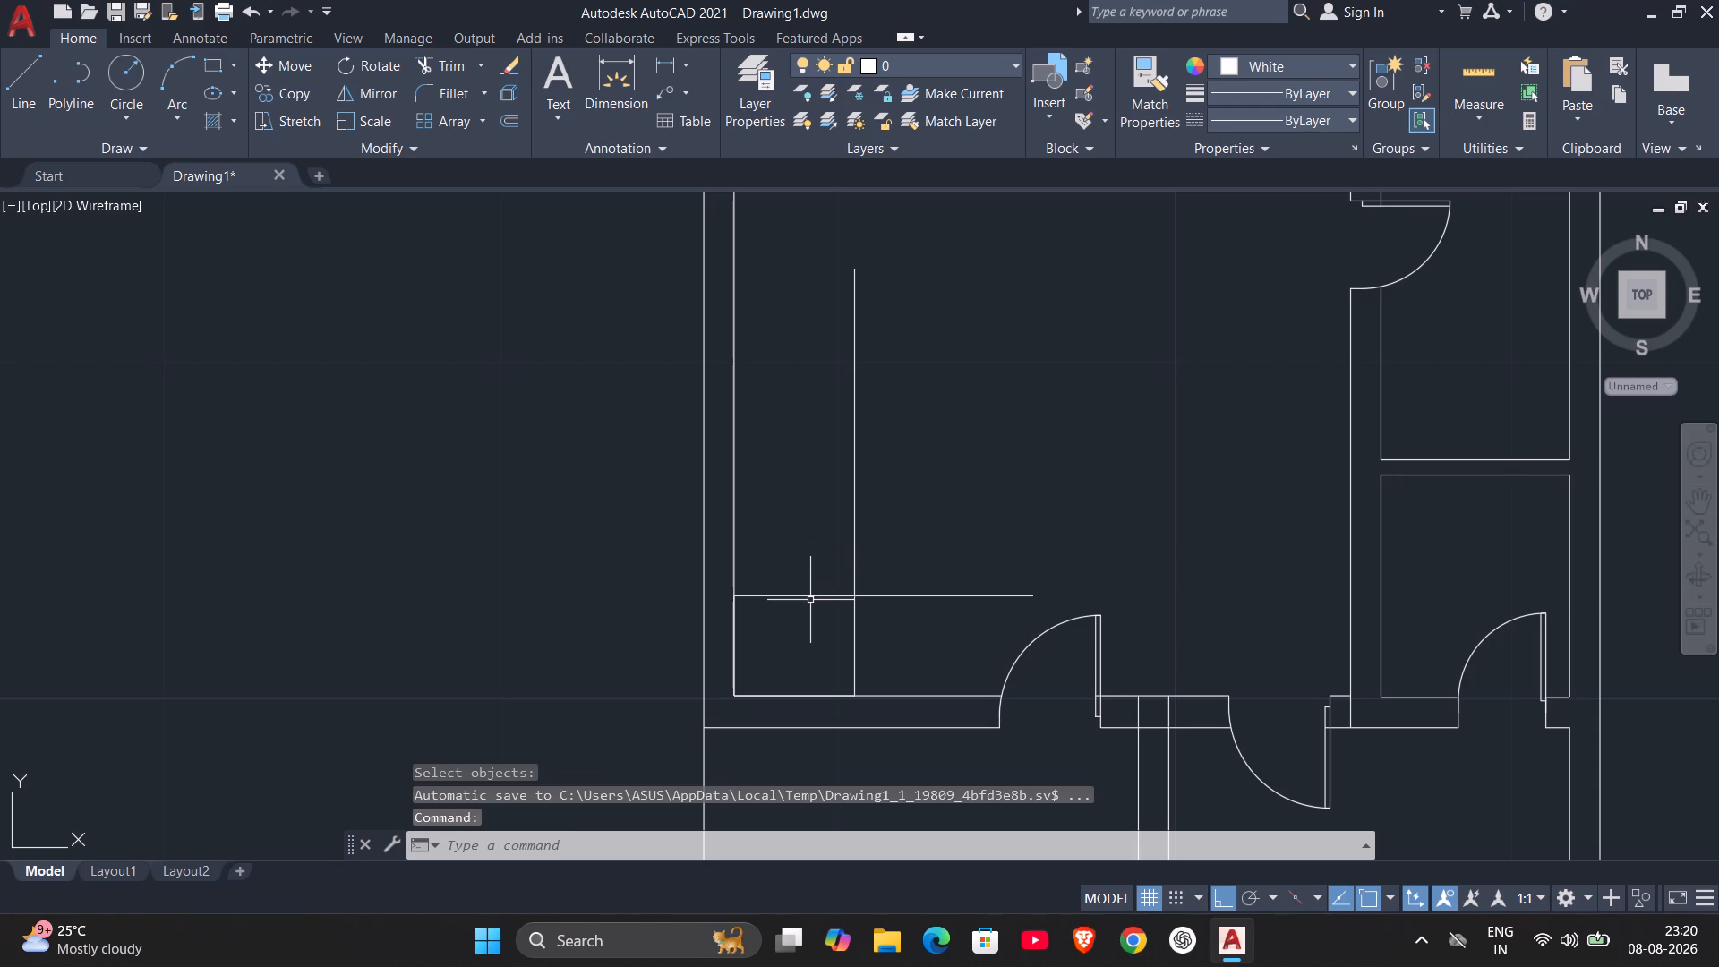
pyautogui.click(811, 595)
pyautogui.press('Escape')
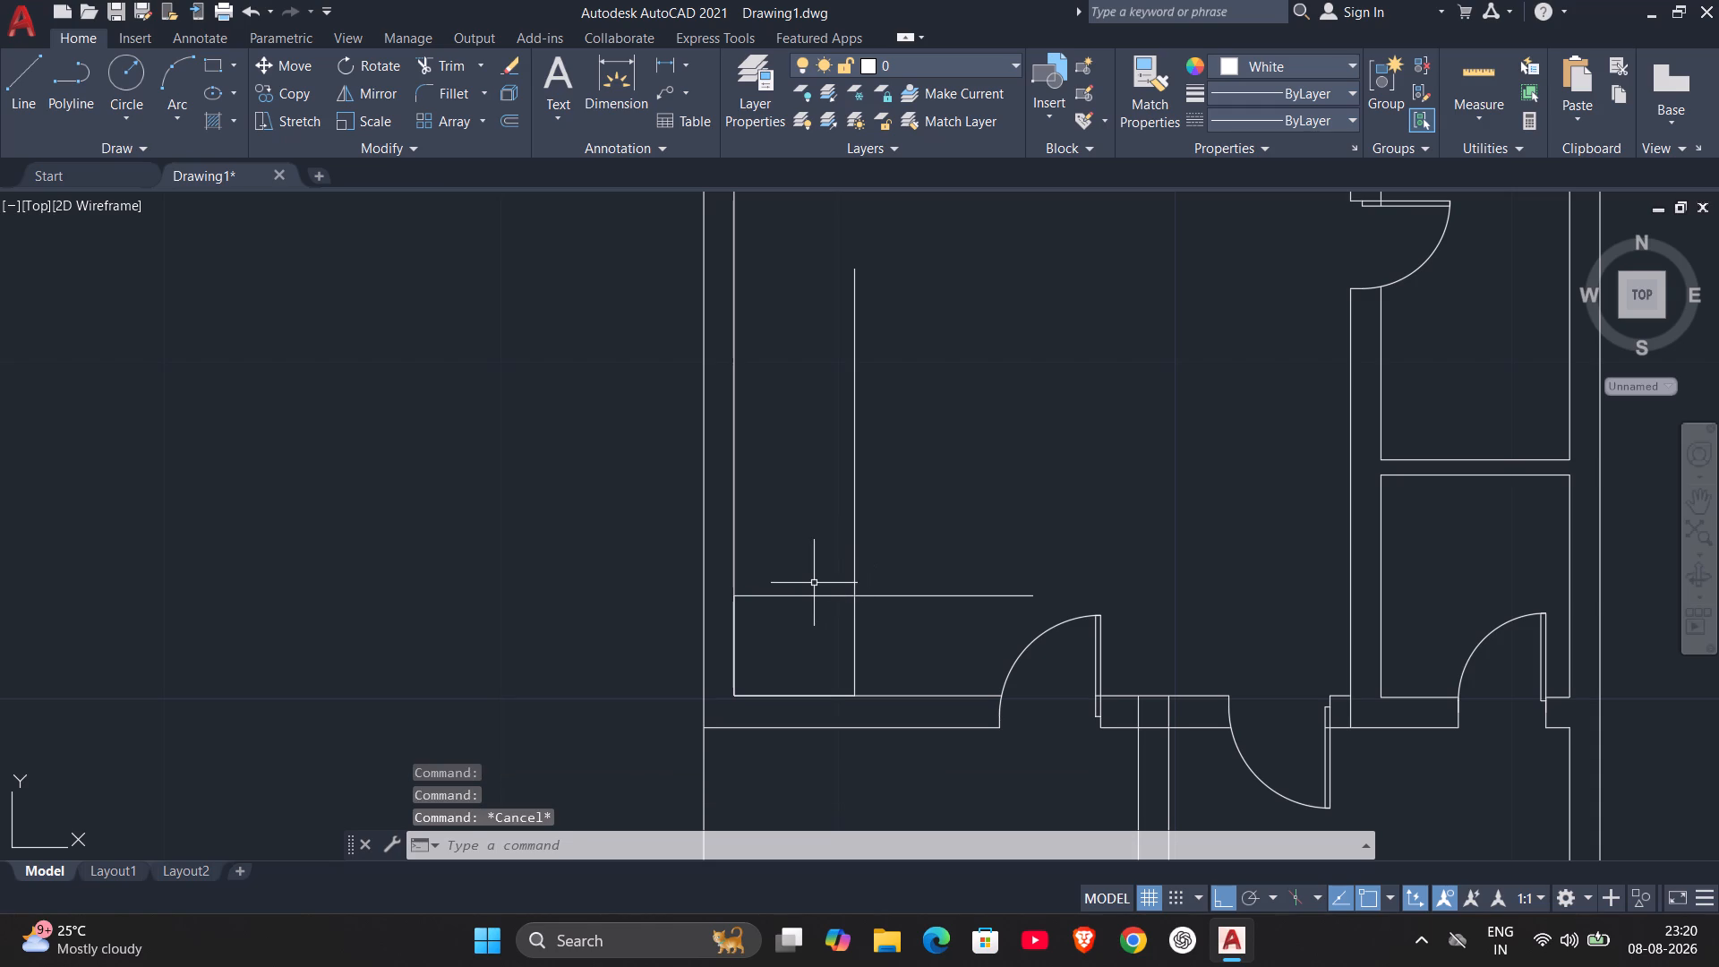
# Offset the corner rectangle's north edge northward ten times in succession at 0.83 spacing to form the stair treads.
pyautogui.press('o')
pyautogui.press('Return')
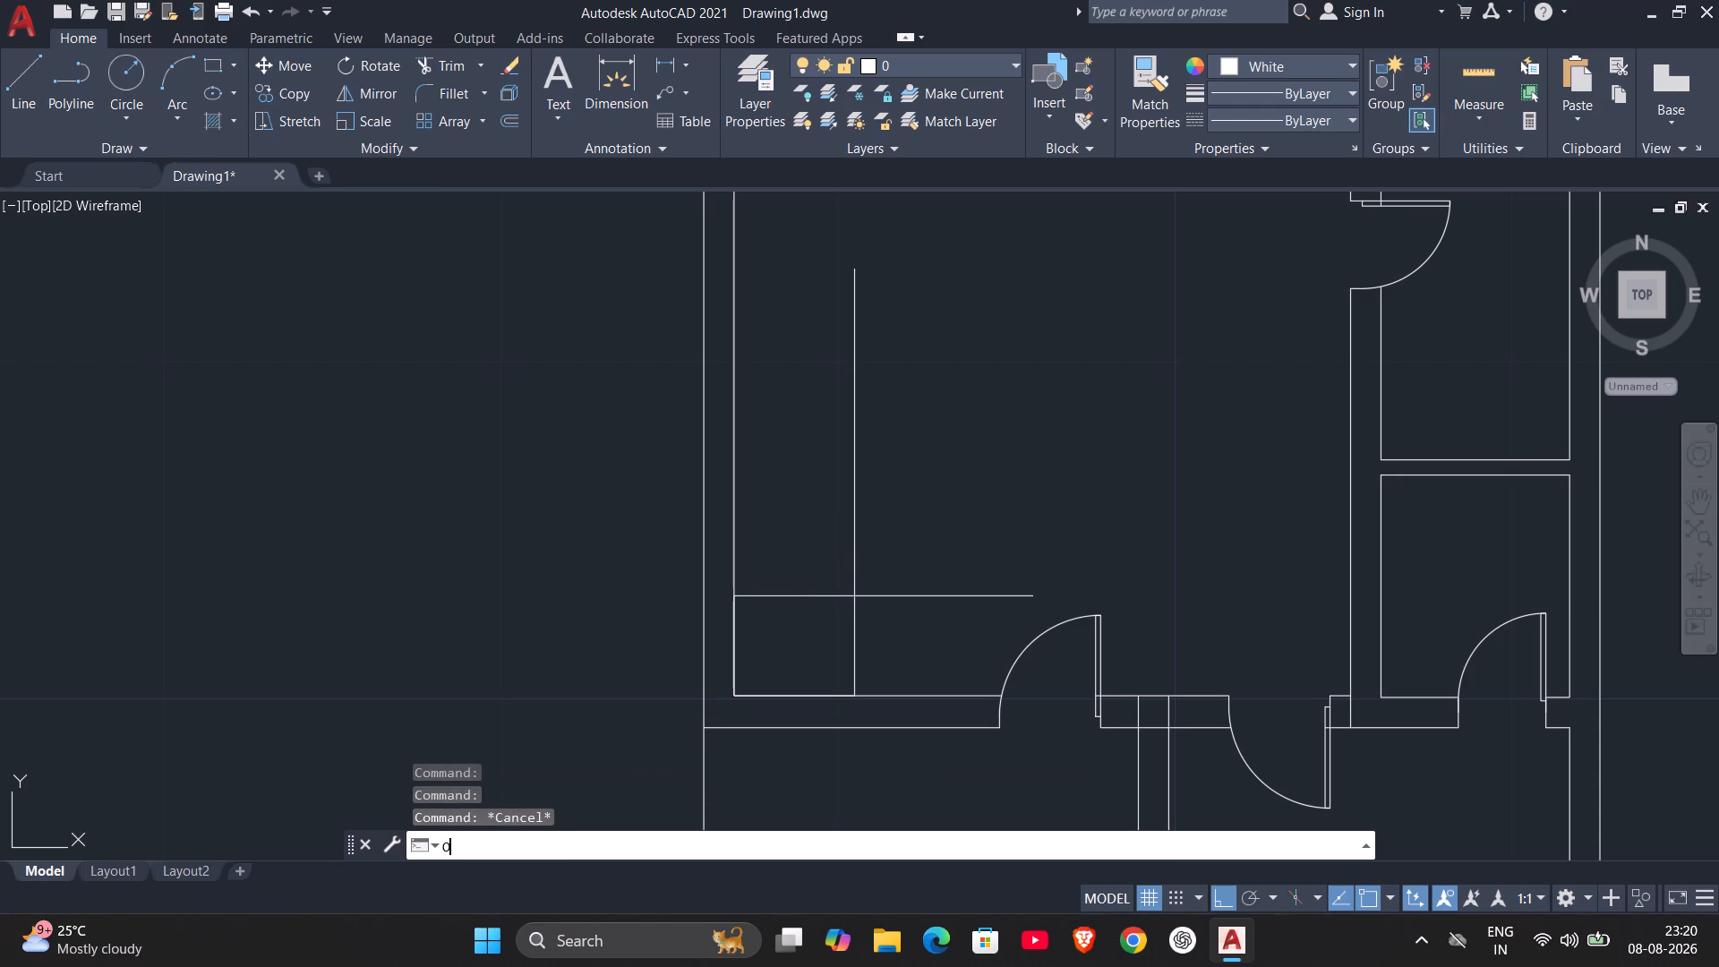
pyautogui.press('.')
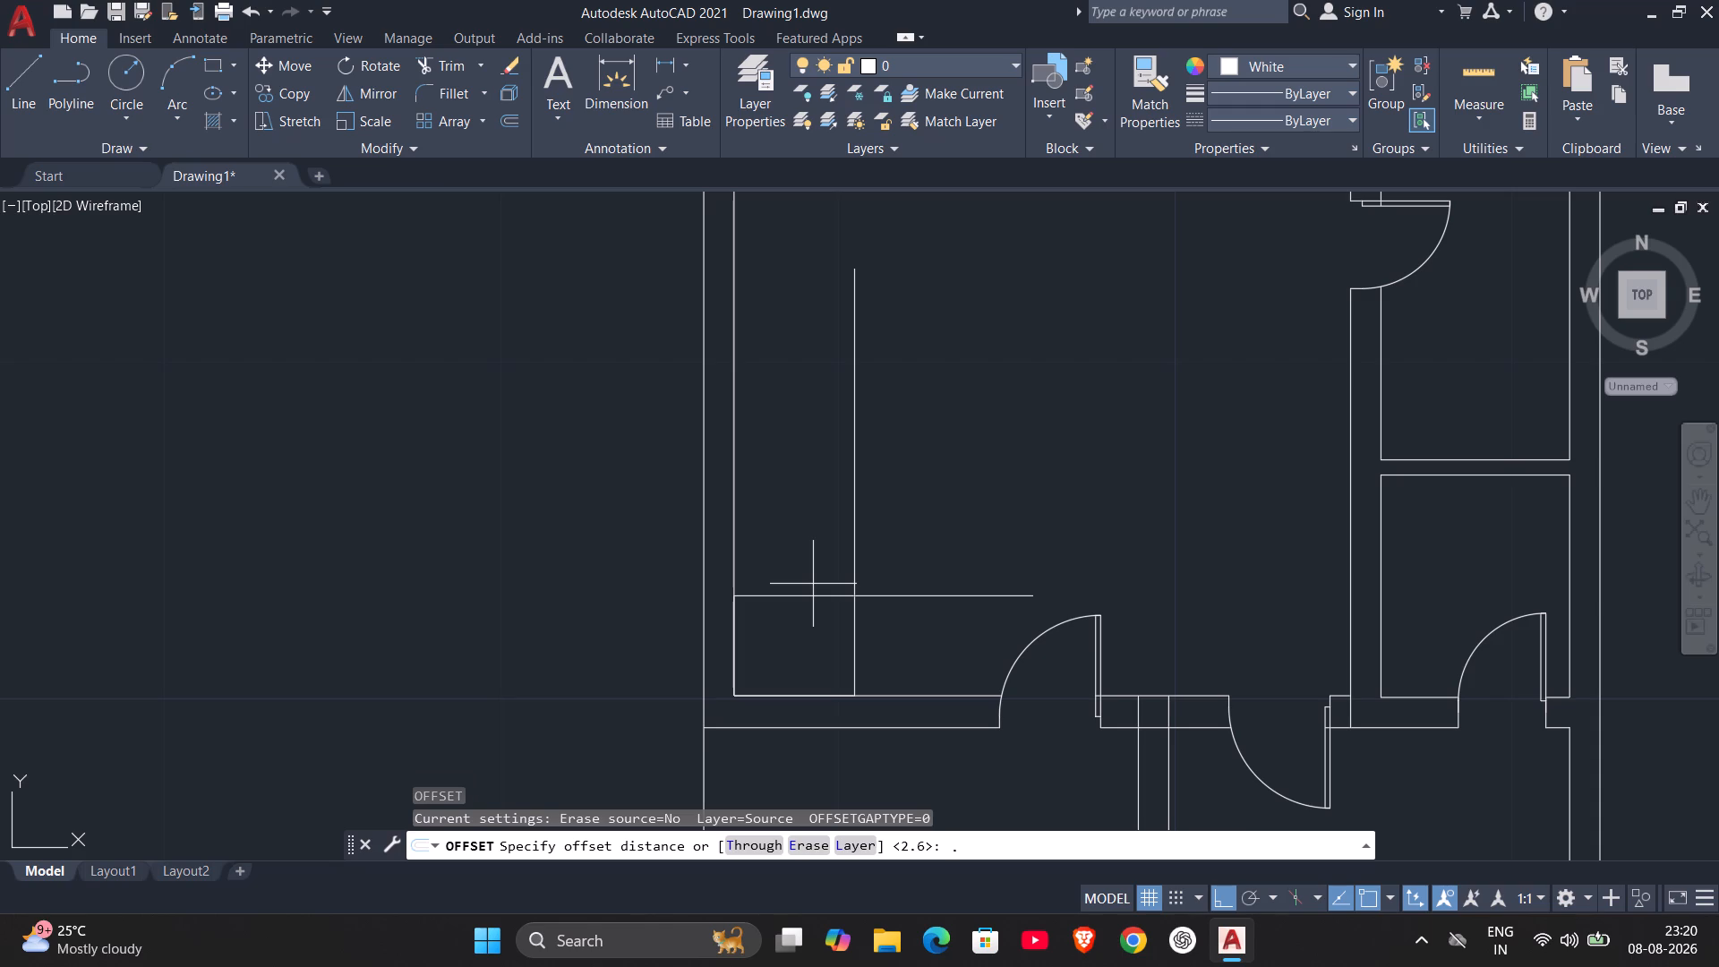
pyautogui.write('83')
pyautogui.press('Return')
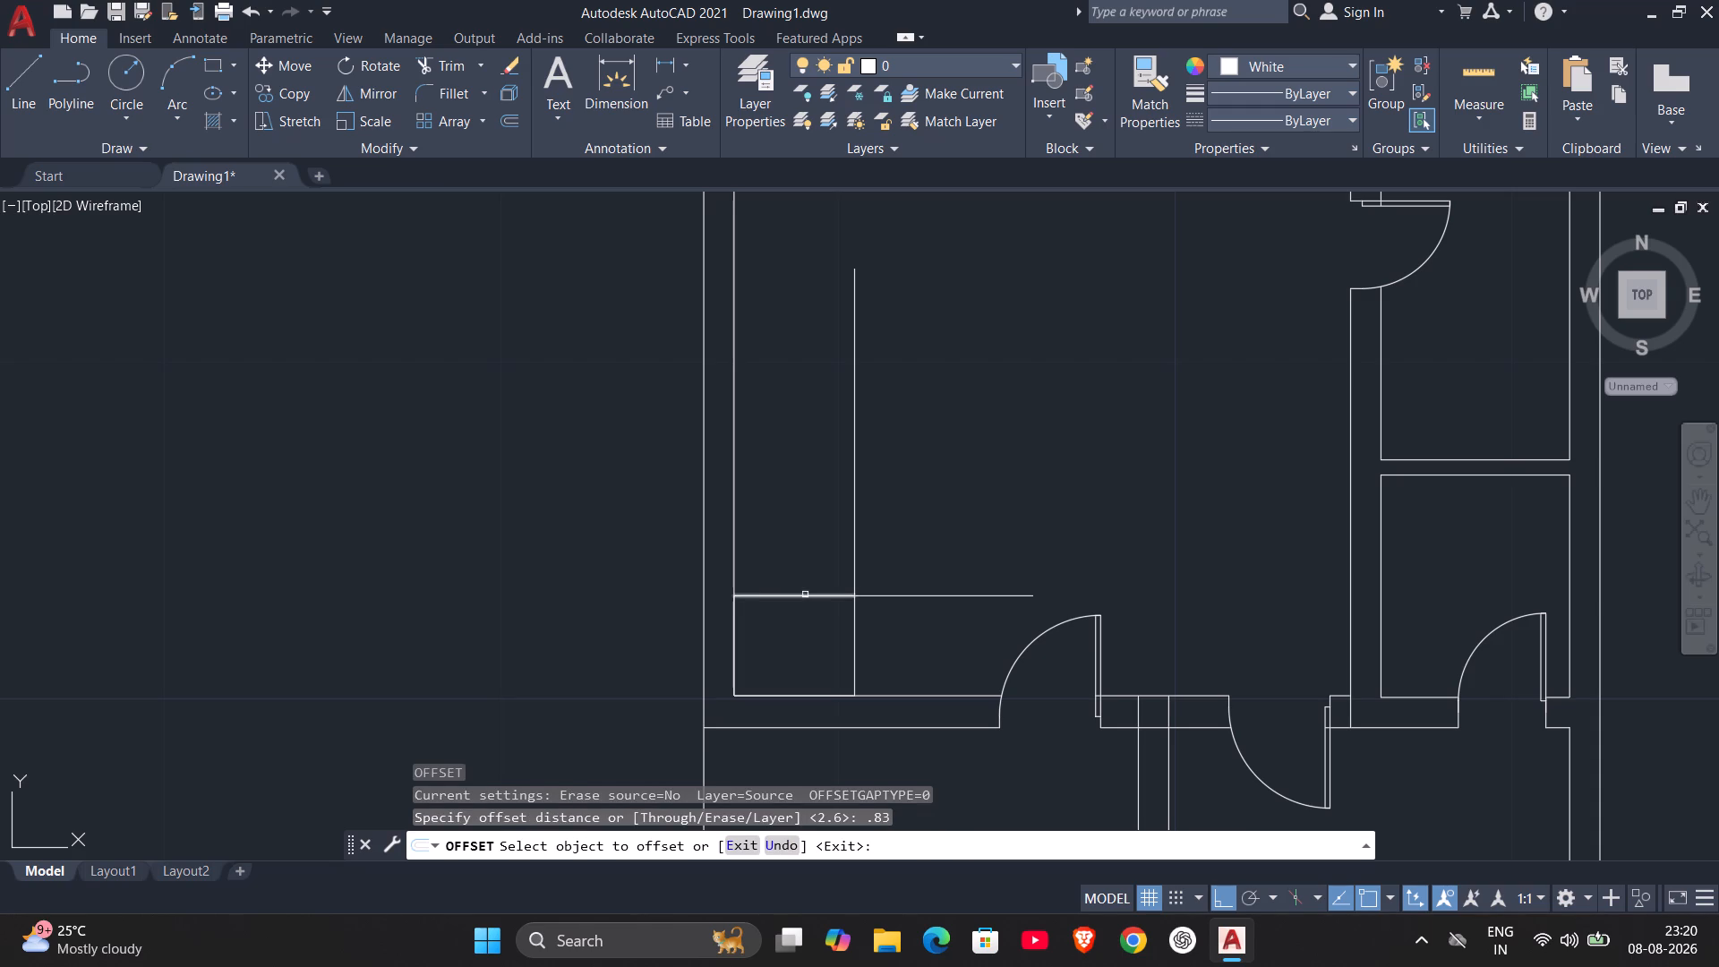
pyautogui.click(805, 594)
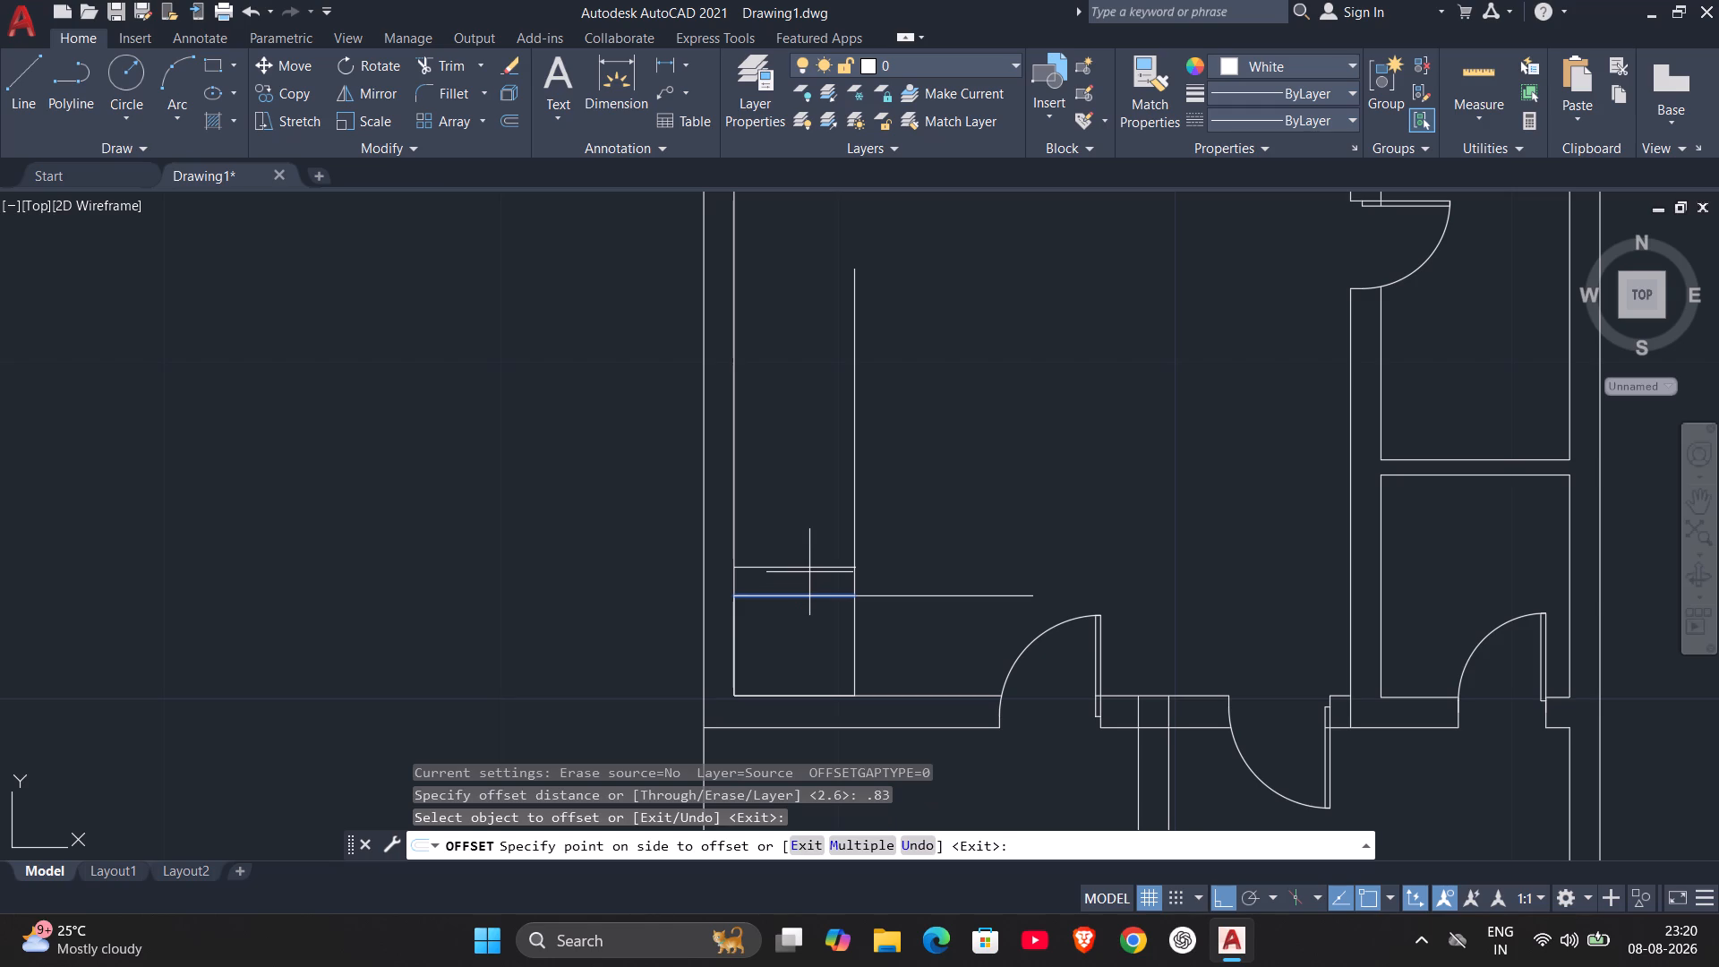
pyautogui.click(810, 567)
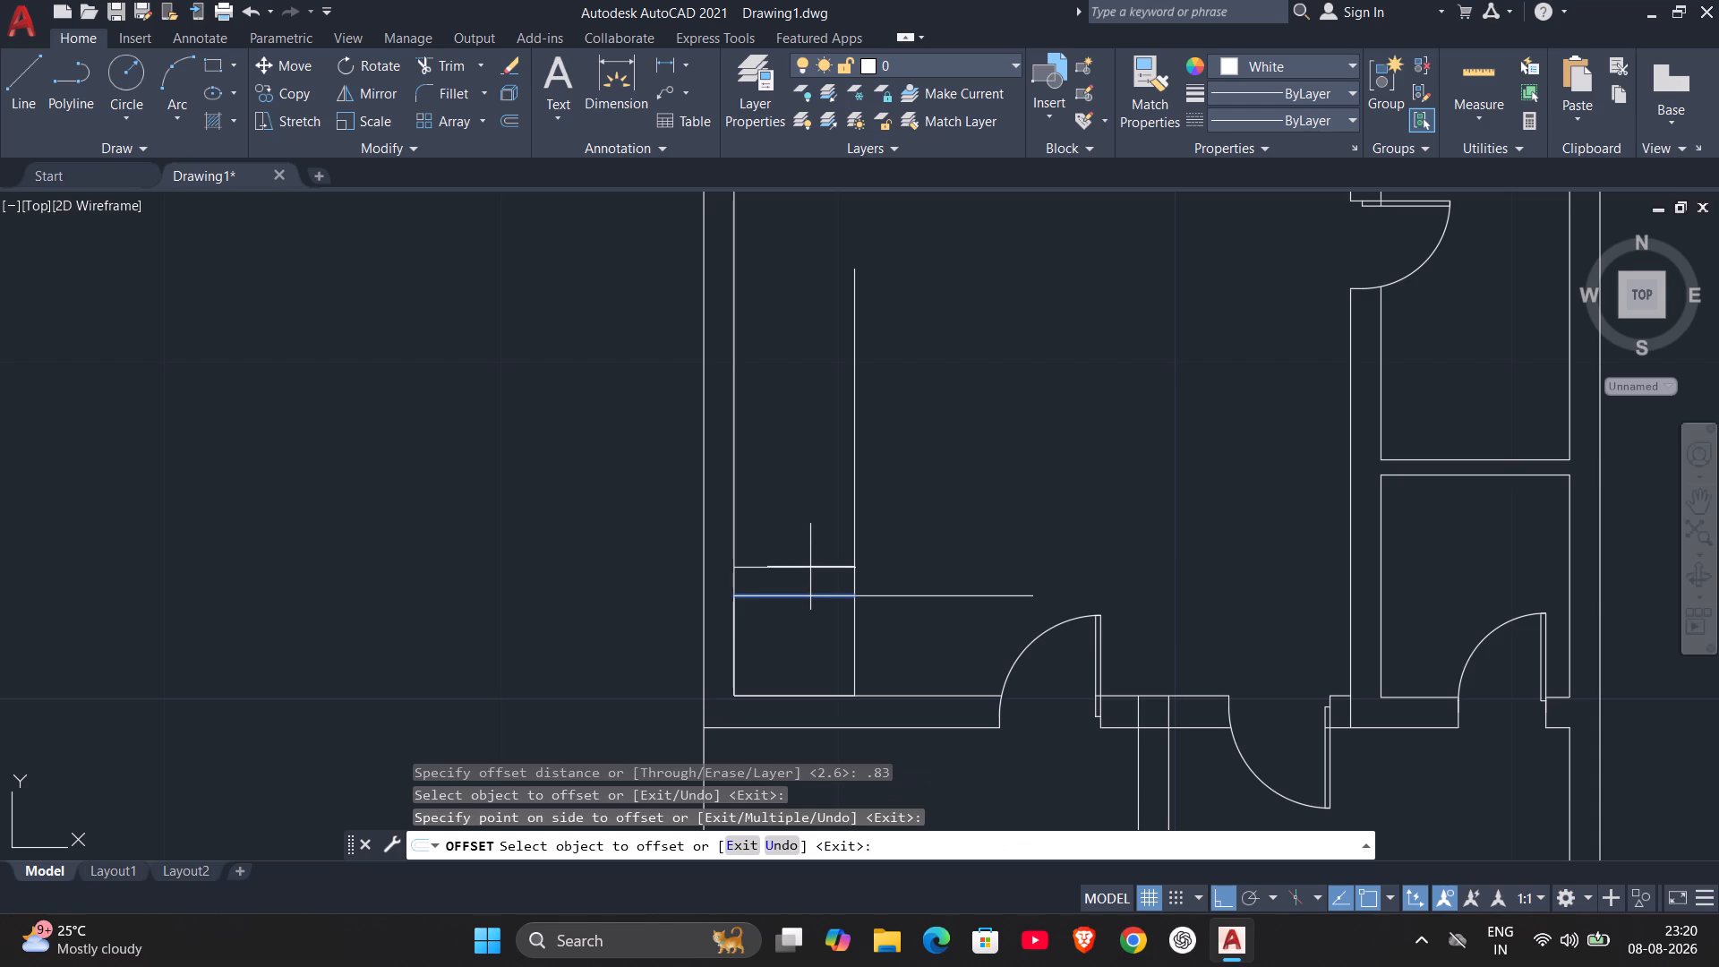
pyautogui.click(819, 566)
pyautogui.click(817, 545)
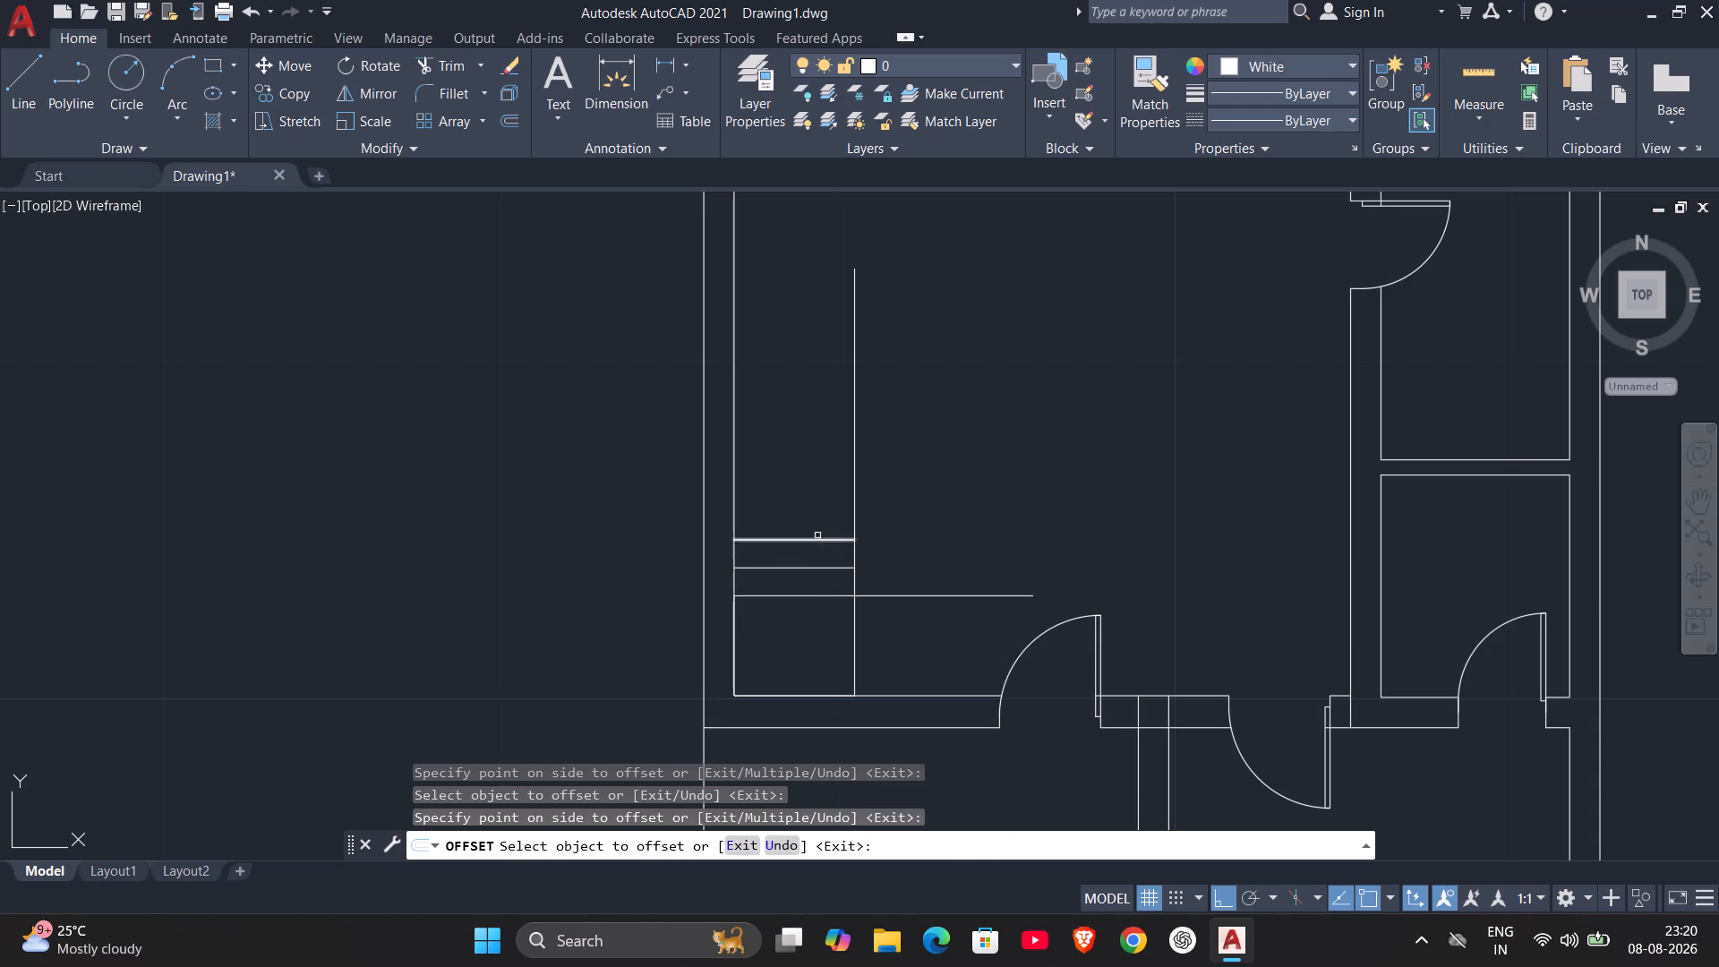
pyautogui.click(817, 537)
pyautogui.click(821, 515)
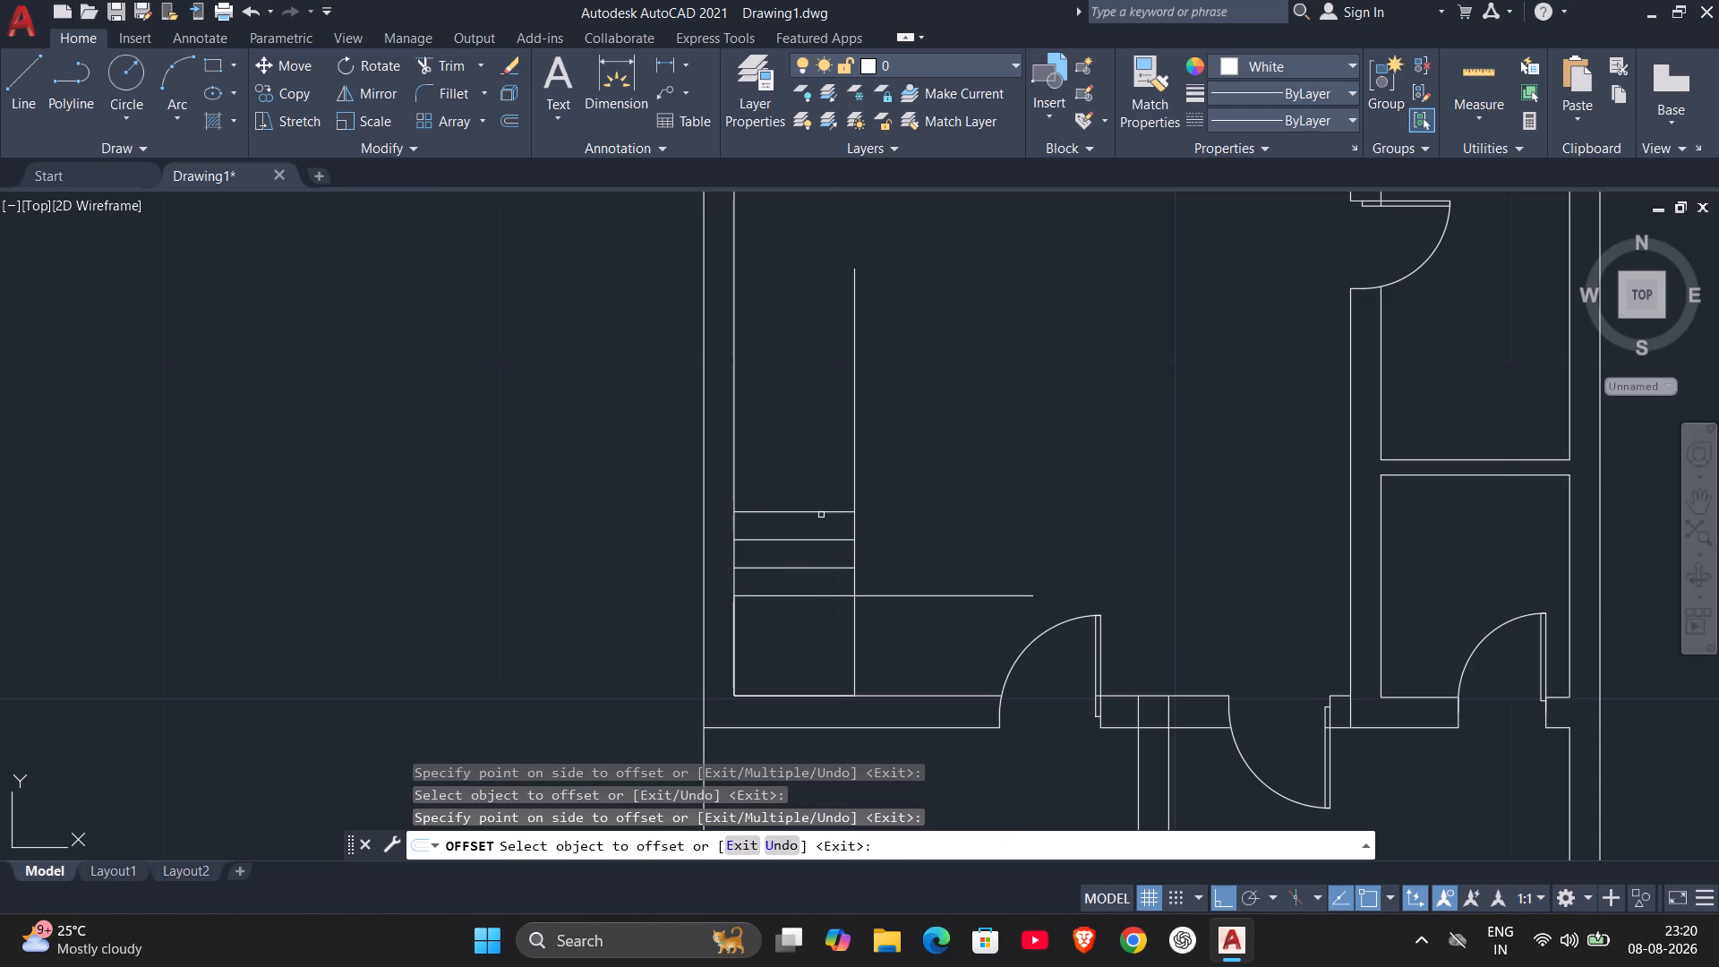
pyautogui.click(821, 512)
pyautogui.click(821, 466)
pyautogui.click(821, 483)
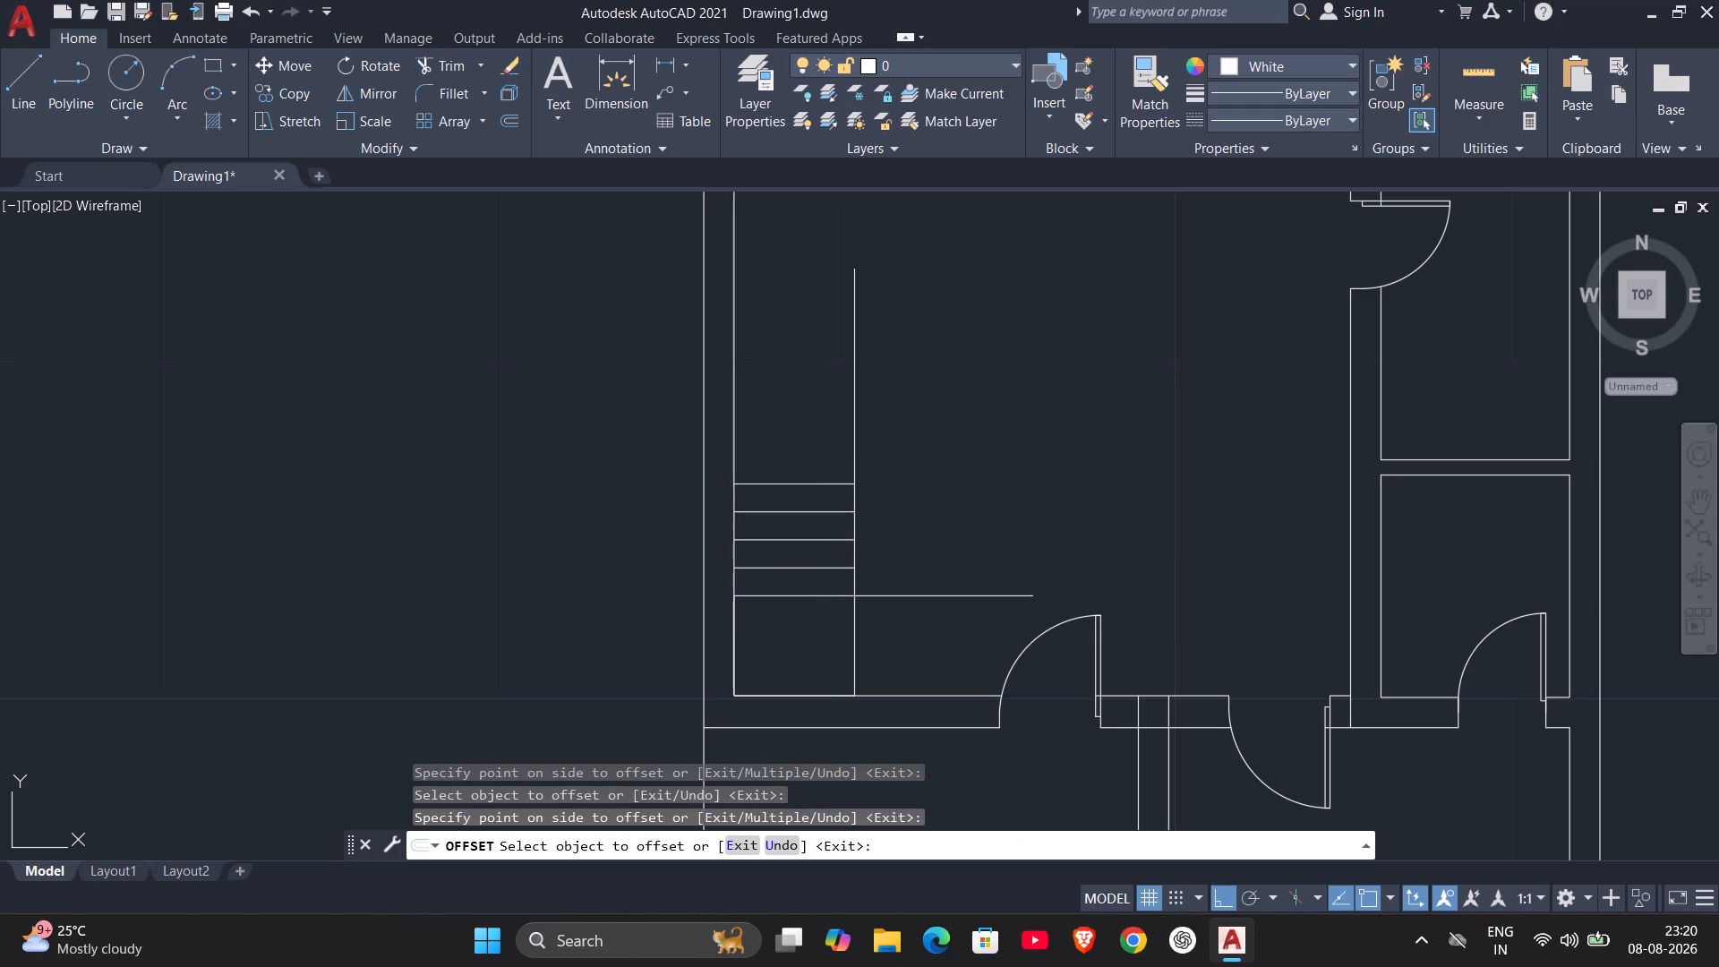
pyautogui.click(821, 469)
pyautogui.click(821, 455)
pyautogui.click(822, 444)
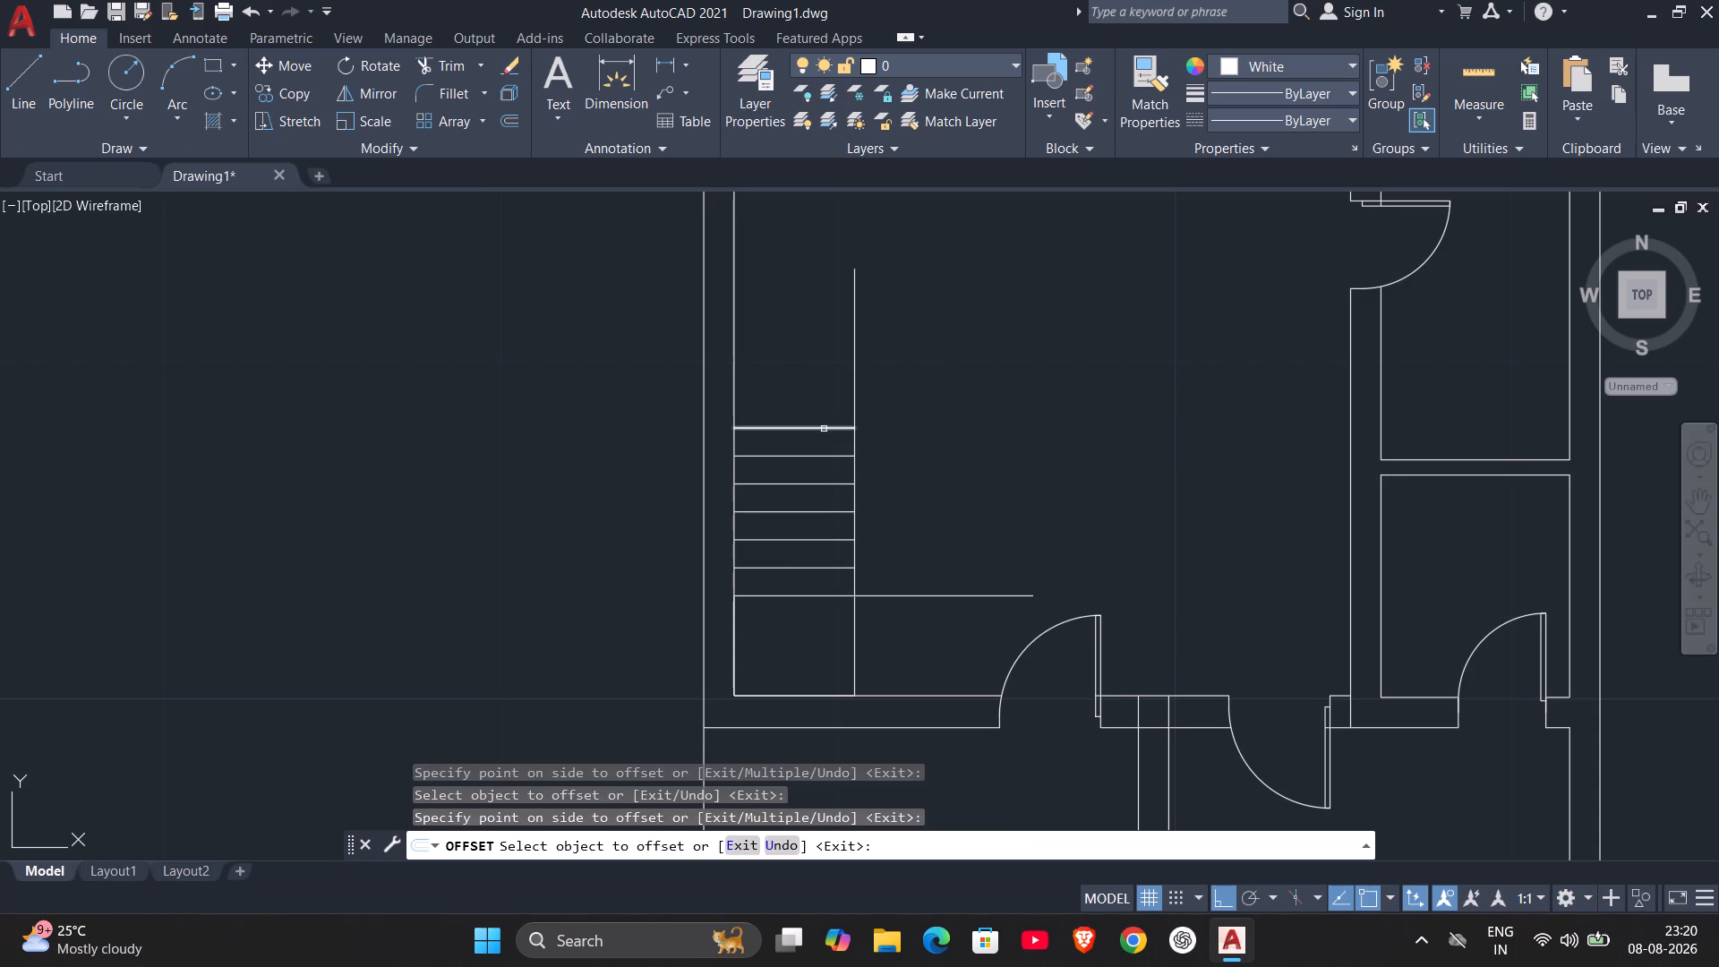
pyautogui.click(824, 427)
pyautogui.click(823, 414)
pyautogui.click(823, 402)
pyautogui.click(823, 385)
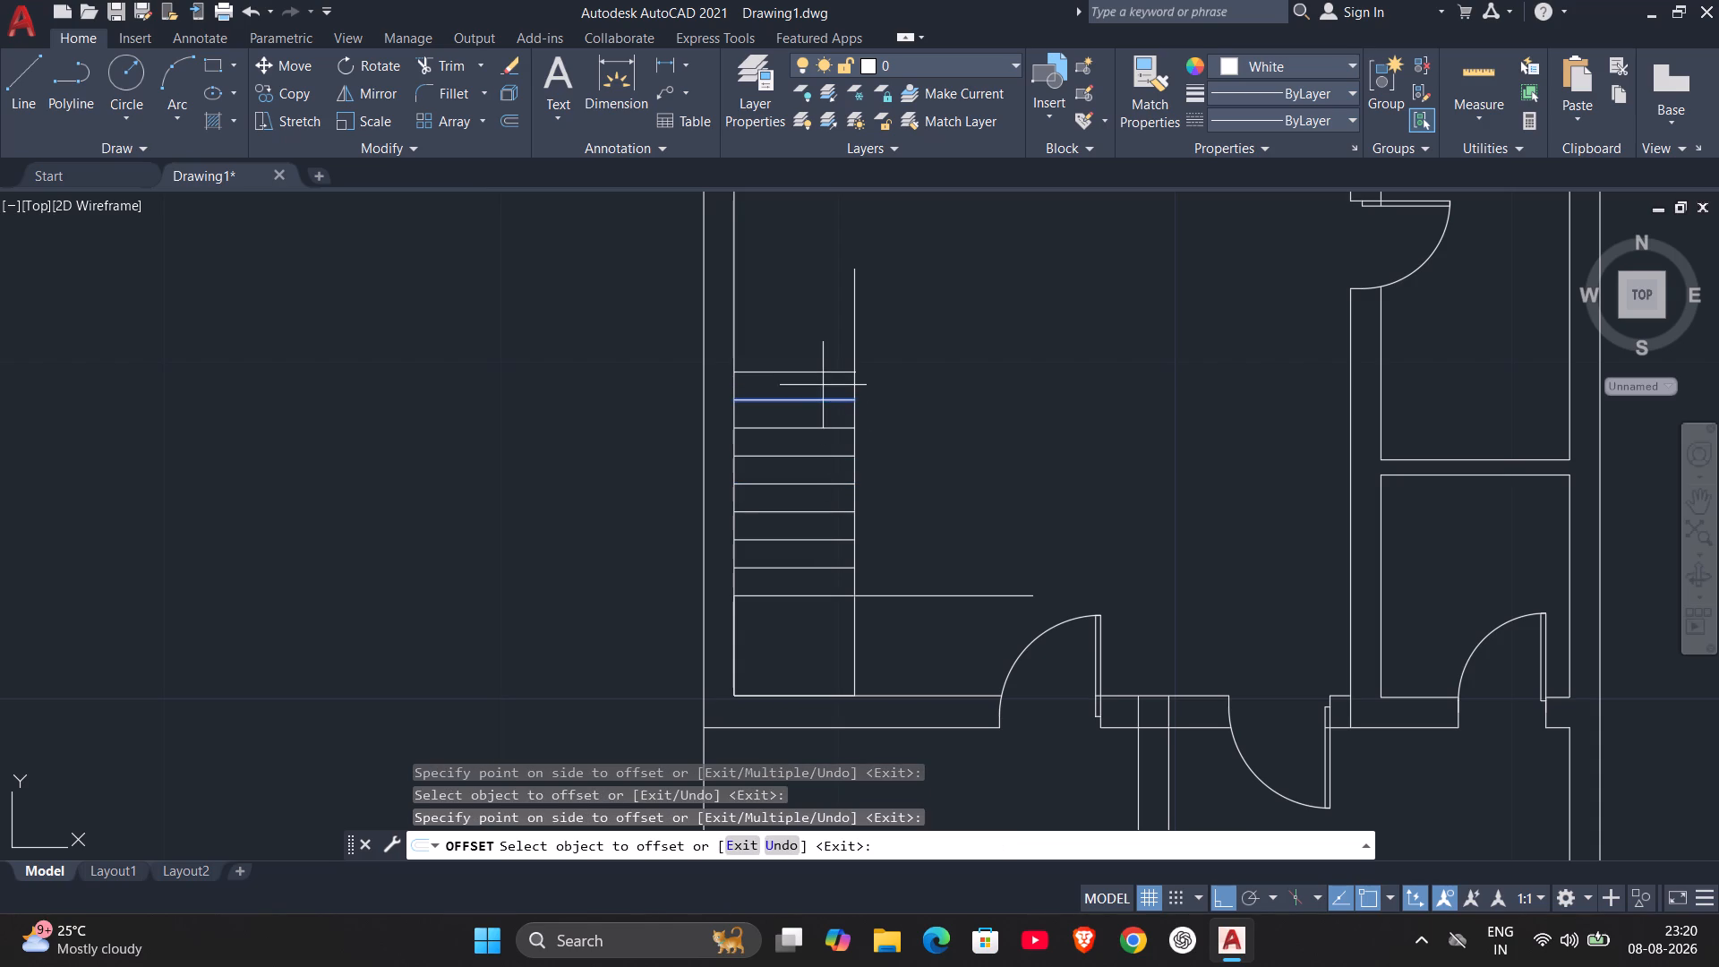
pyautogui.click(823, 371)
pyautogui.click(821, 347)
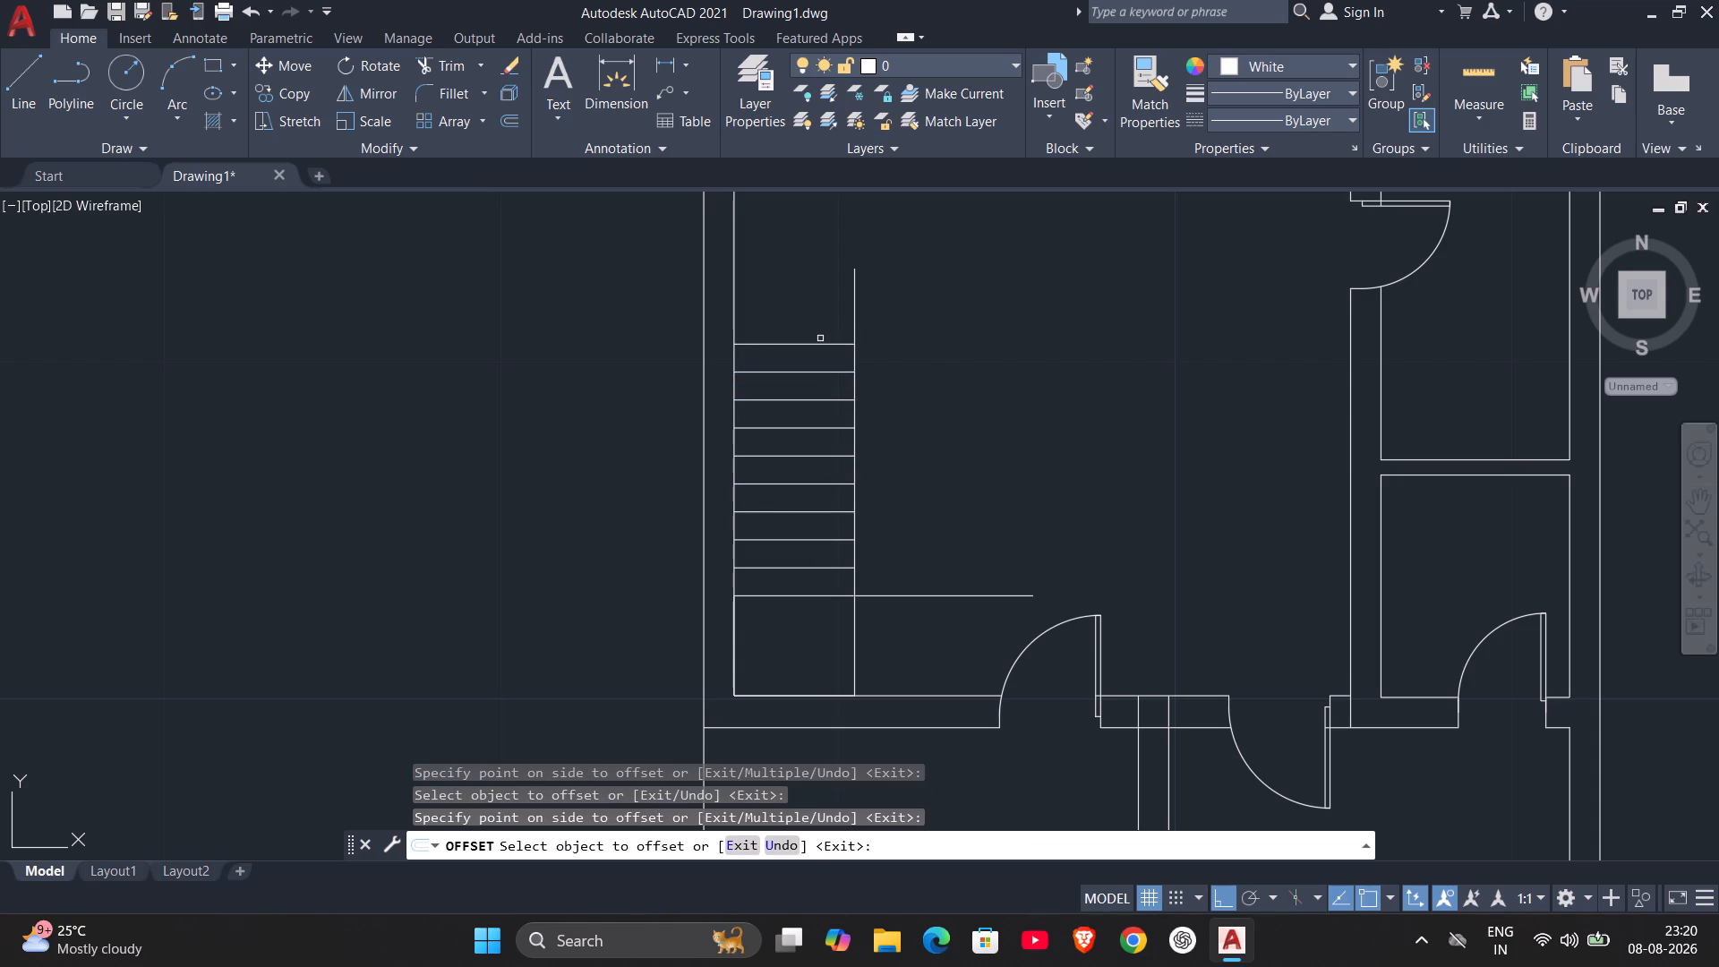
pyautogui.click(819, 343)
pyautogui.click(819, 328)
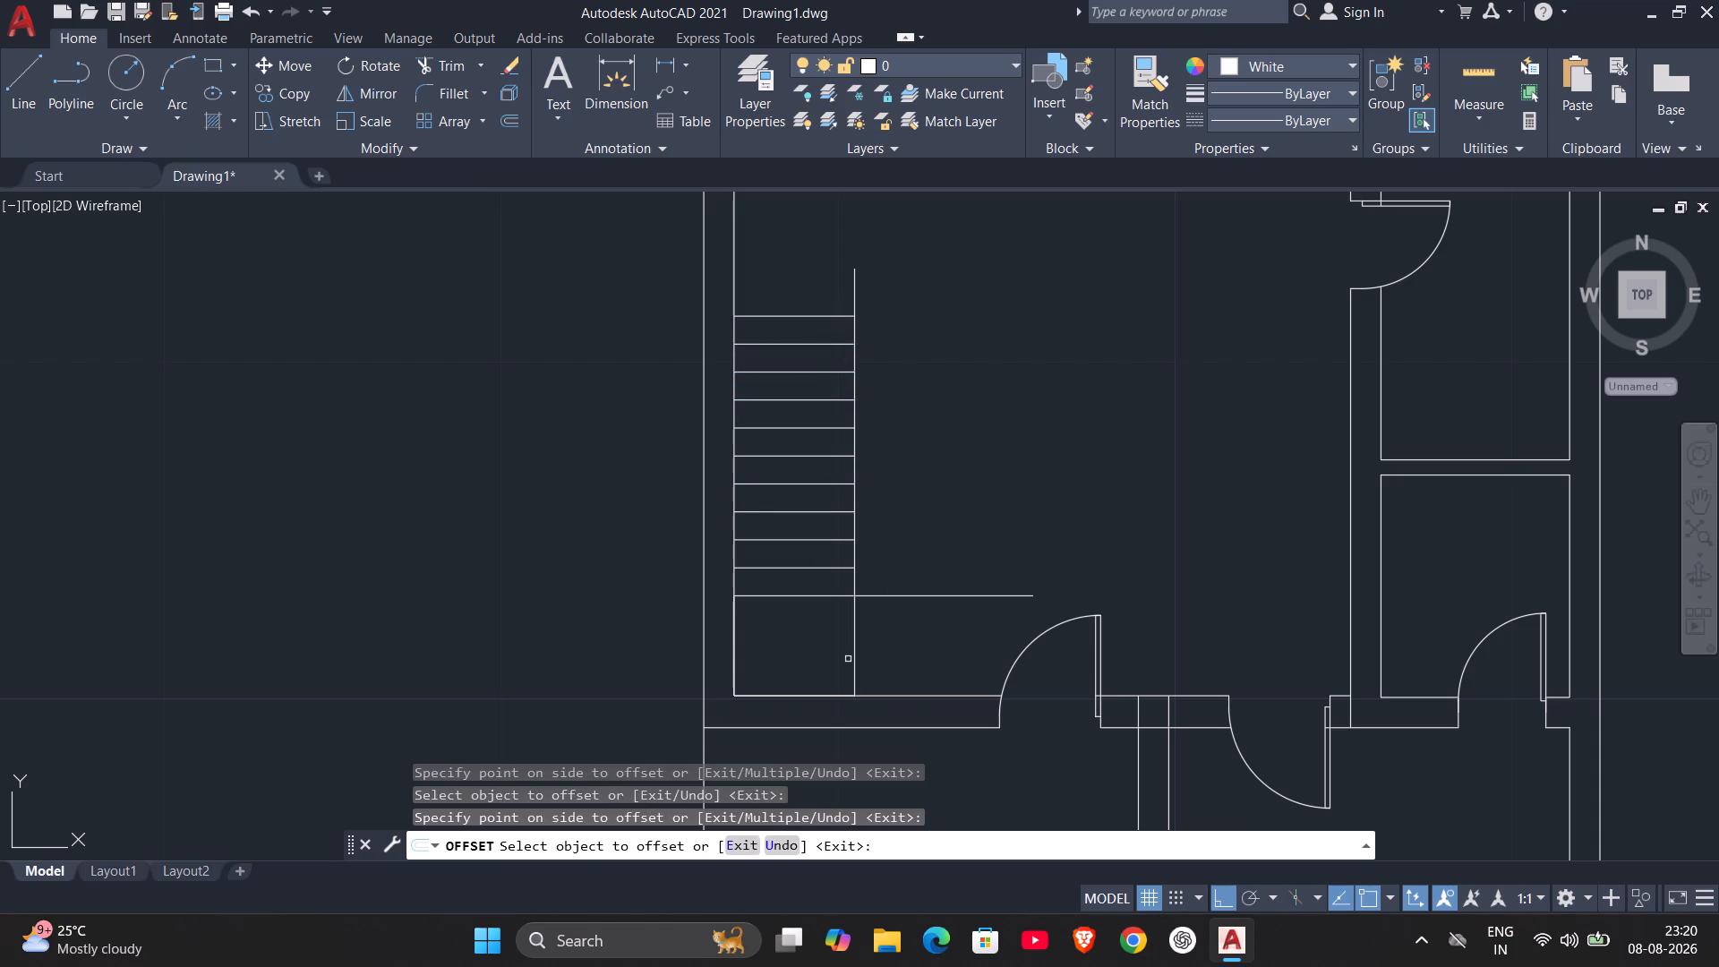
# Offset the corner rectangle's east edge eastward five times in succession at the same 0.83 spacing, stopping just short of the door.
pyautogui.click(855, 655)
pyautogui.moveTo(869, 654); pyautogui.dragTo(879, 654)
pyautogui.click(881, 654)
pyautogui.click(895, 652)
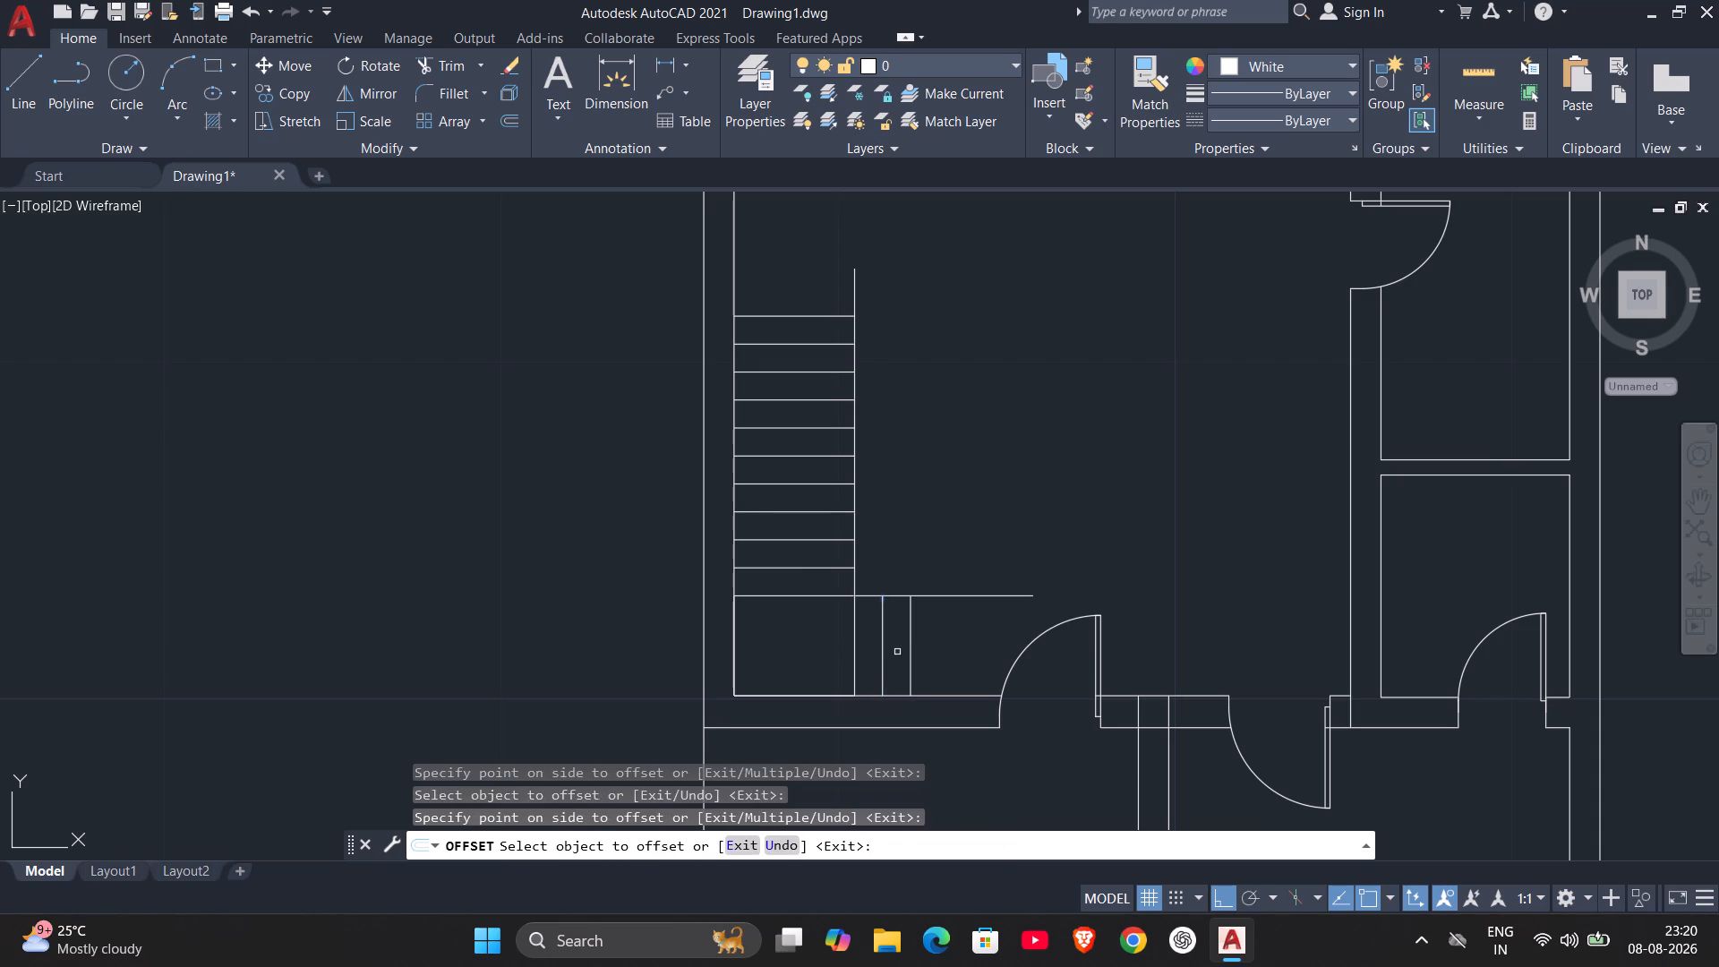
pyautogui.click(911, 649)
pyautogui.click(928, 650)
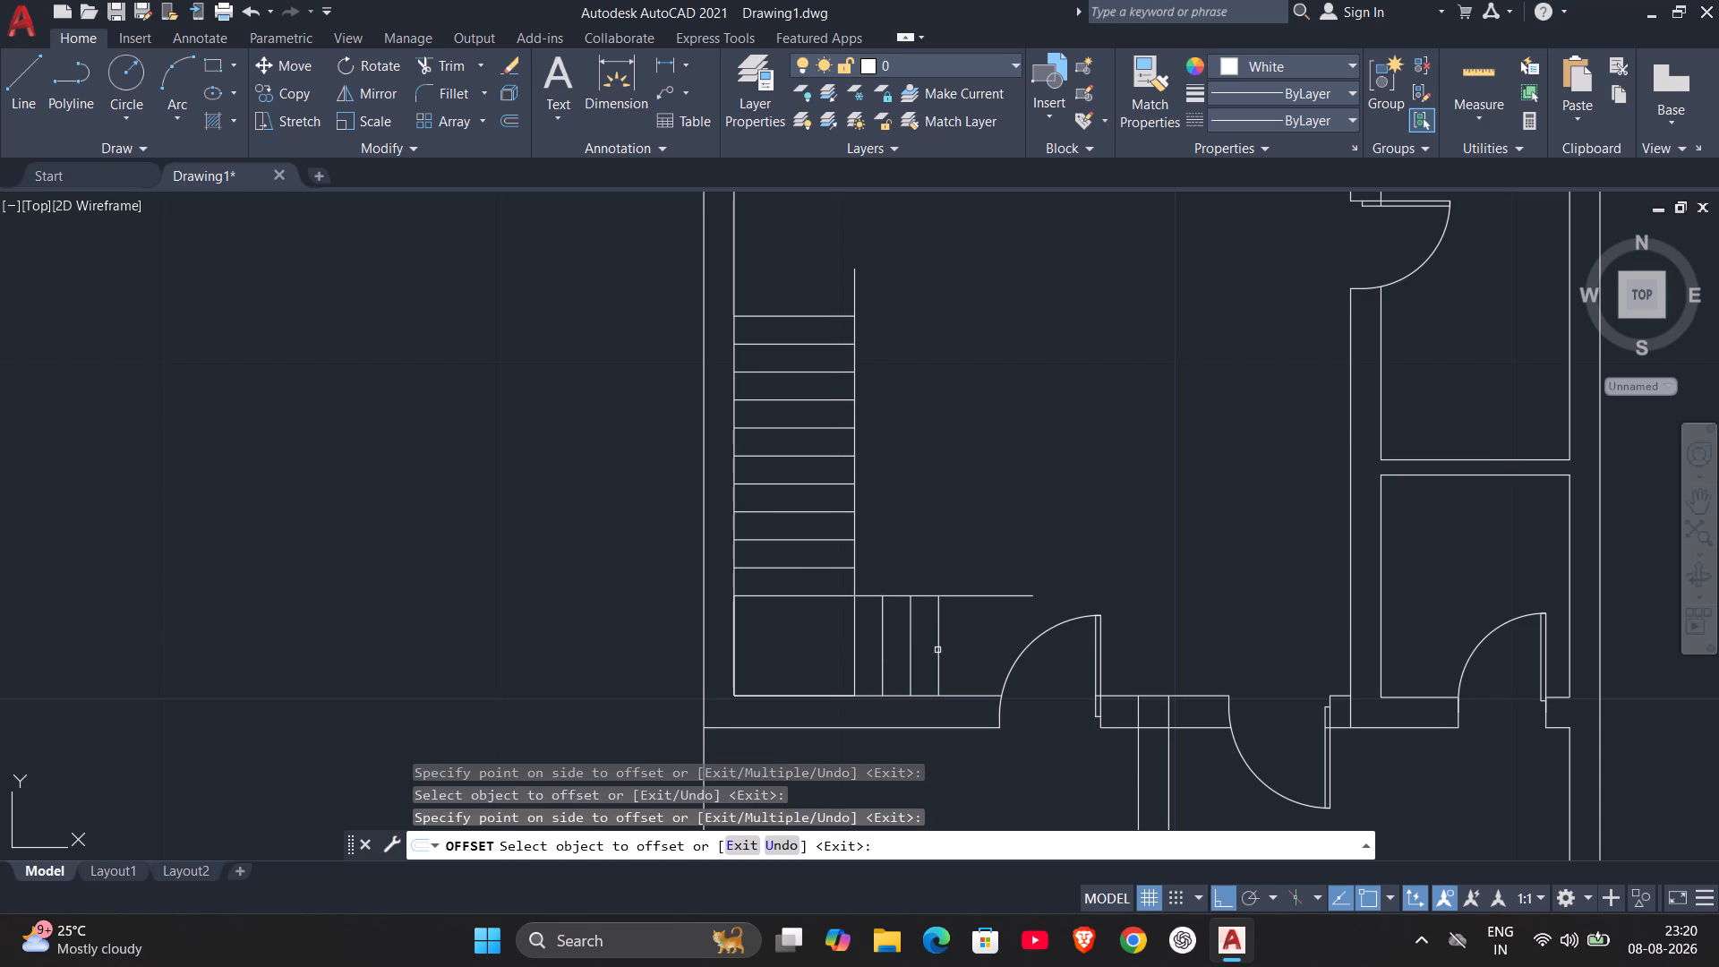
pyautogui.click(939, 650)
pyautogui.click(958, 652)
pyautogui.click(967, 652)
pyautogui.click(987, 652)
pyautogui.scroll(-3, 1022, 598)
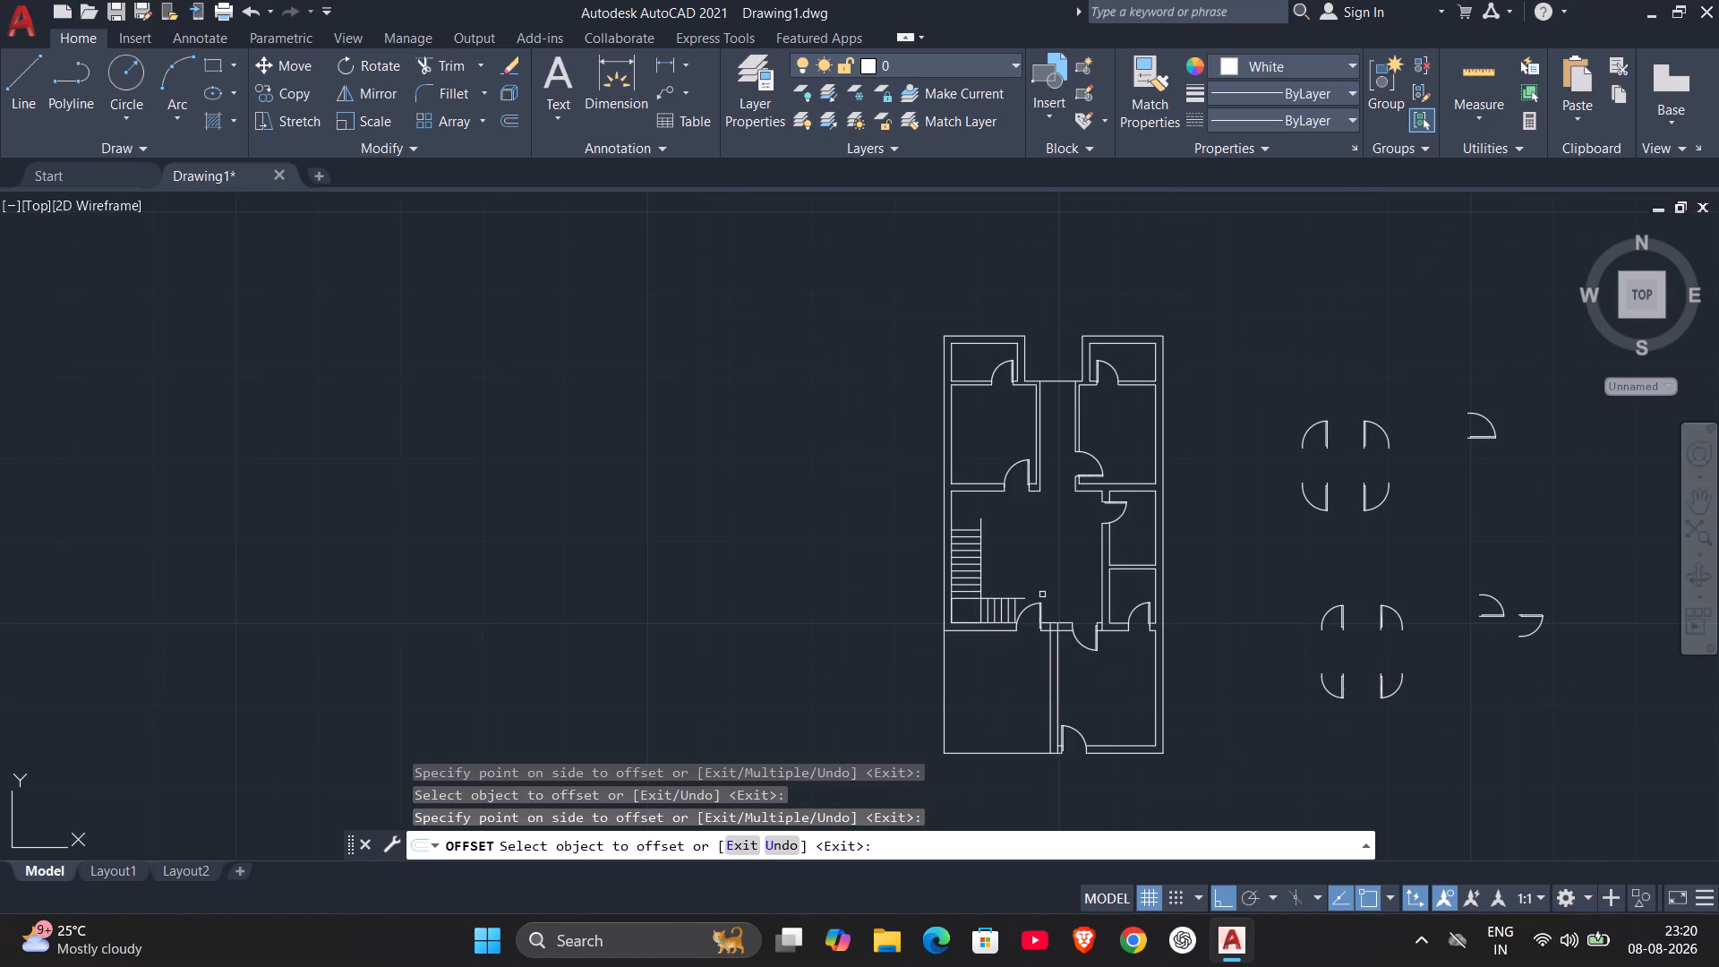
# Trim the stair edge lines' overhanging ends beyond the easternmost and northernmost treads.
pyautogui.scroll(3, 1033, 591)
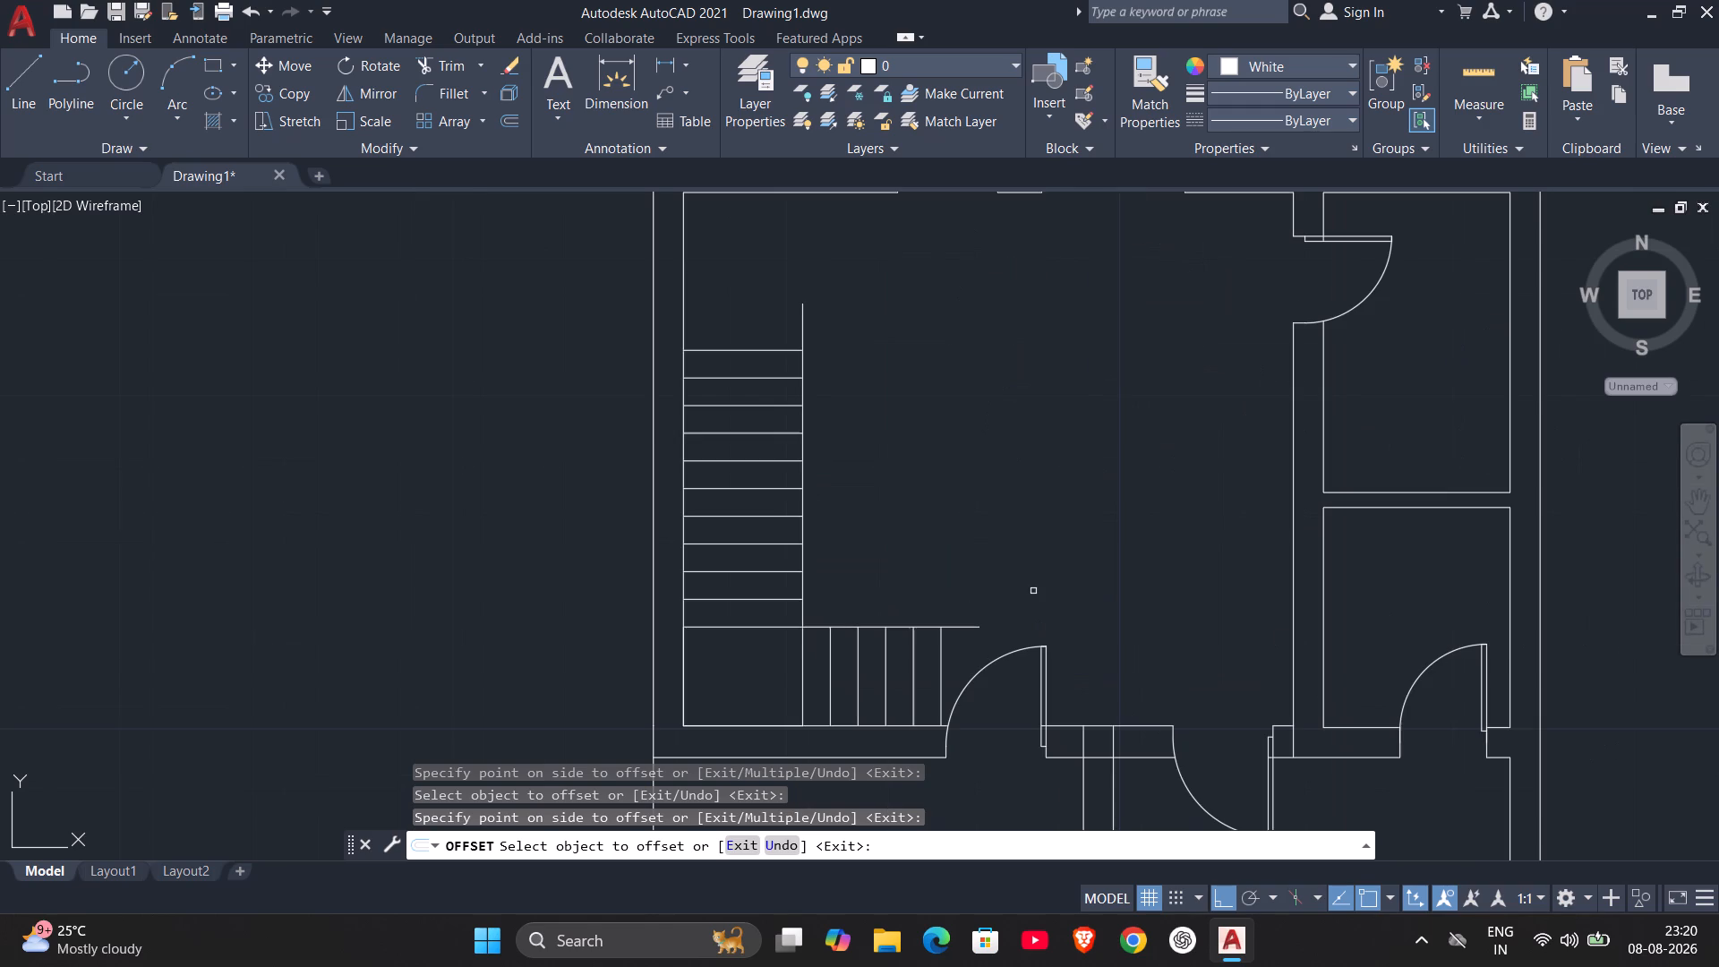
pyautogui.scroll(1, 1033, 591)
pyautogui.scroll(-1, 1031, 590)
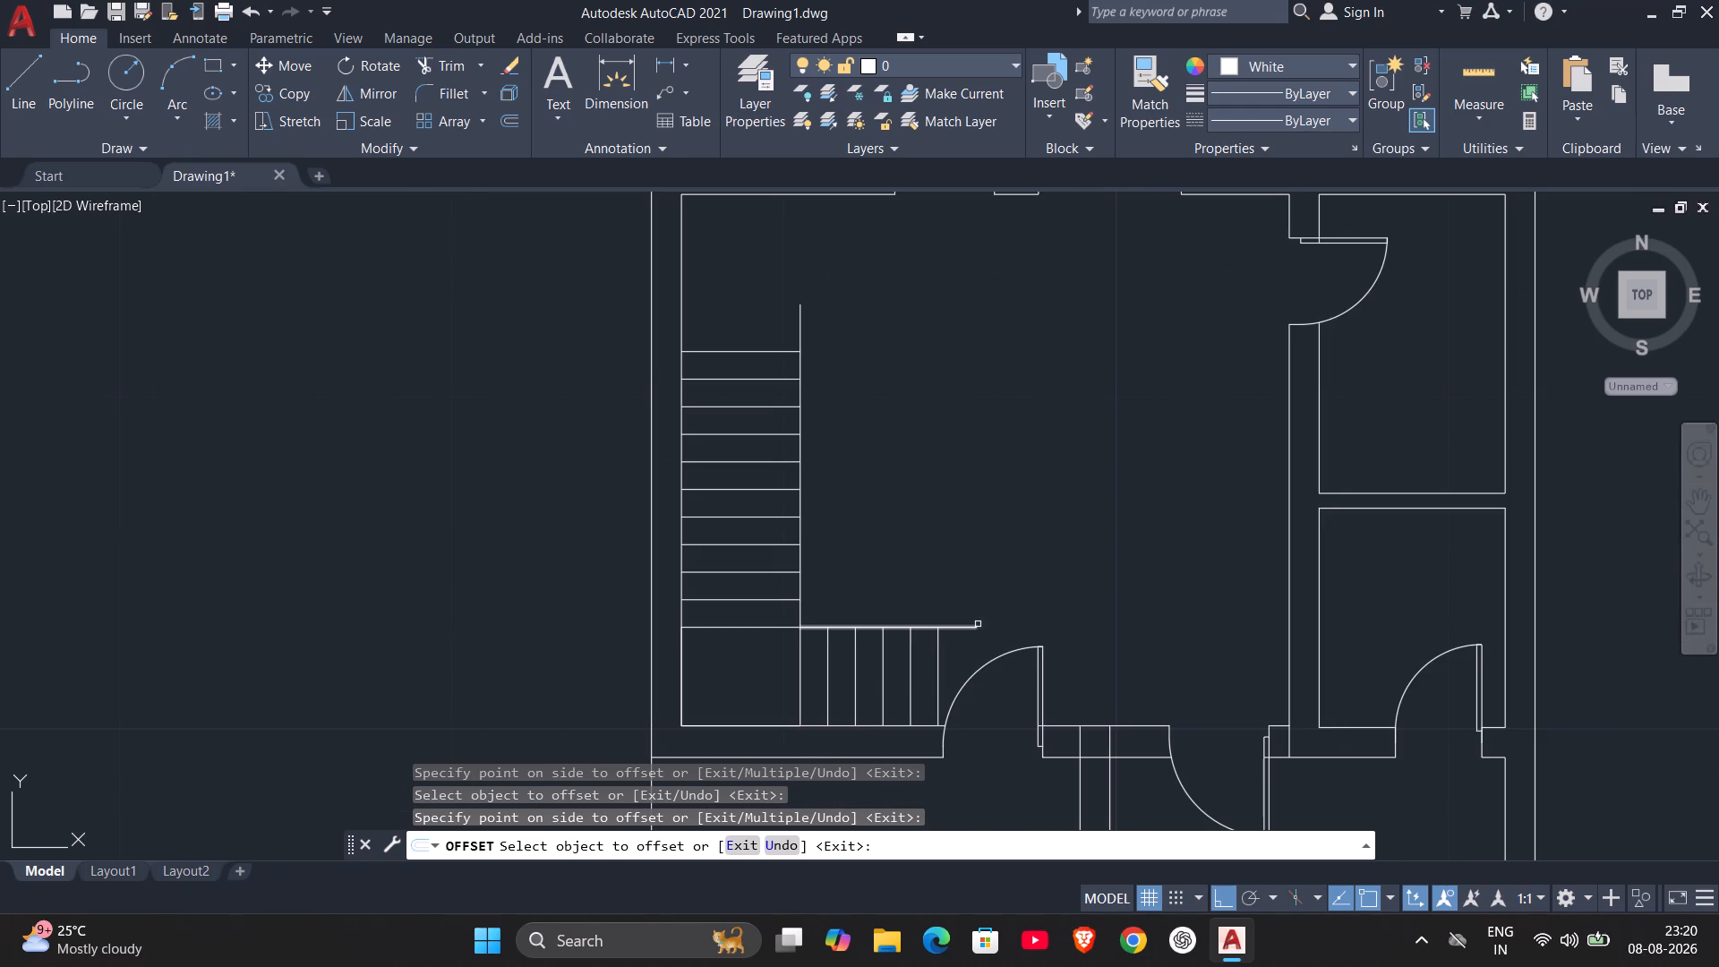
pyautogui.press('Escape')
pyautogui.write('TT')
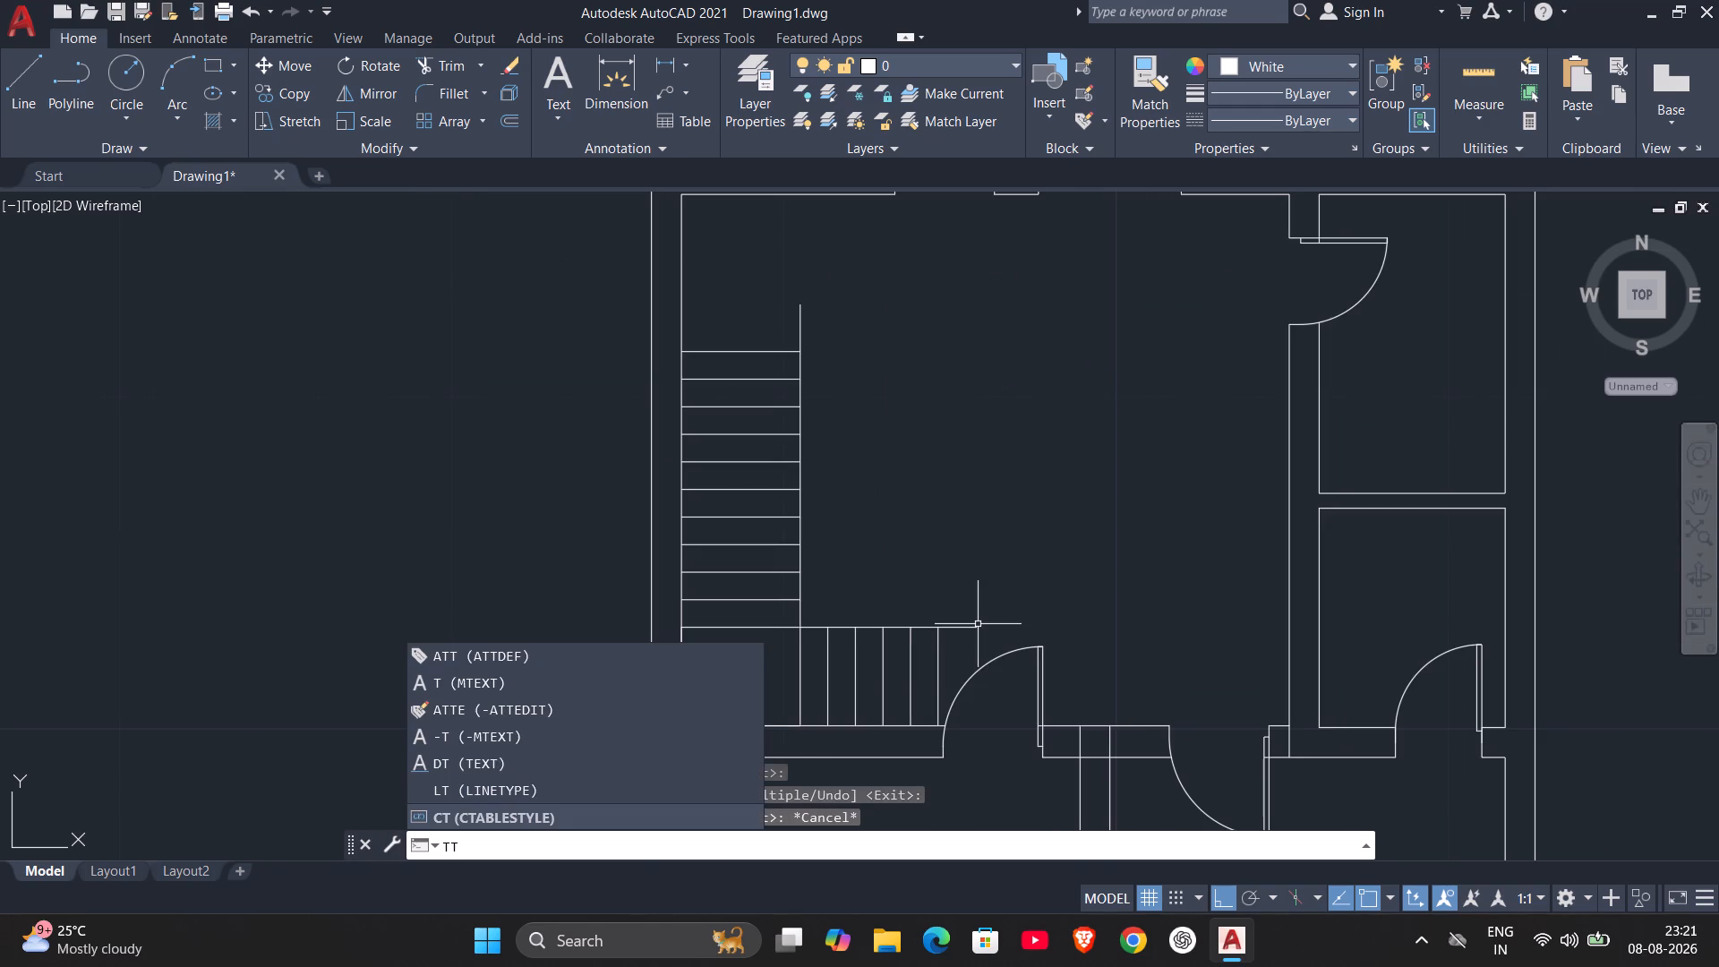
pyautogui.press('BackSpace')
pyautogui.press('r')
pyautogui.press('Return')
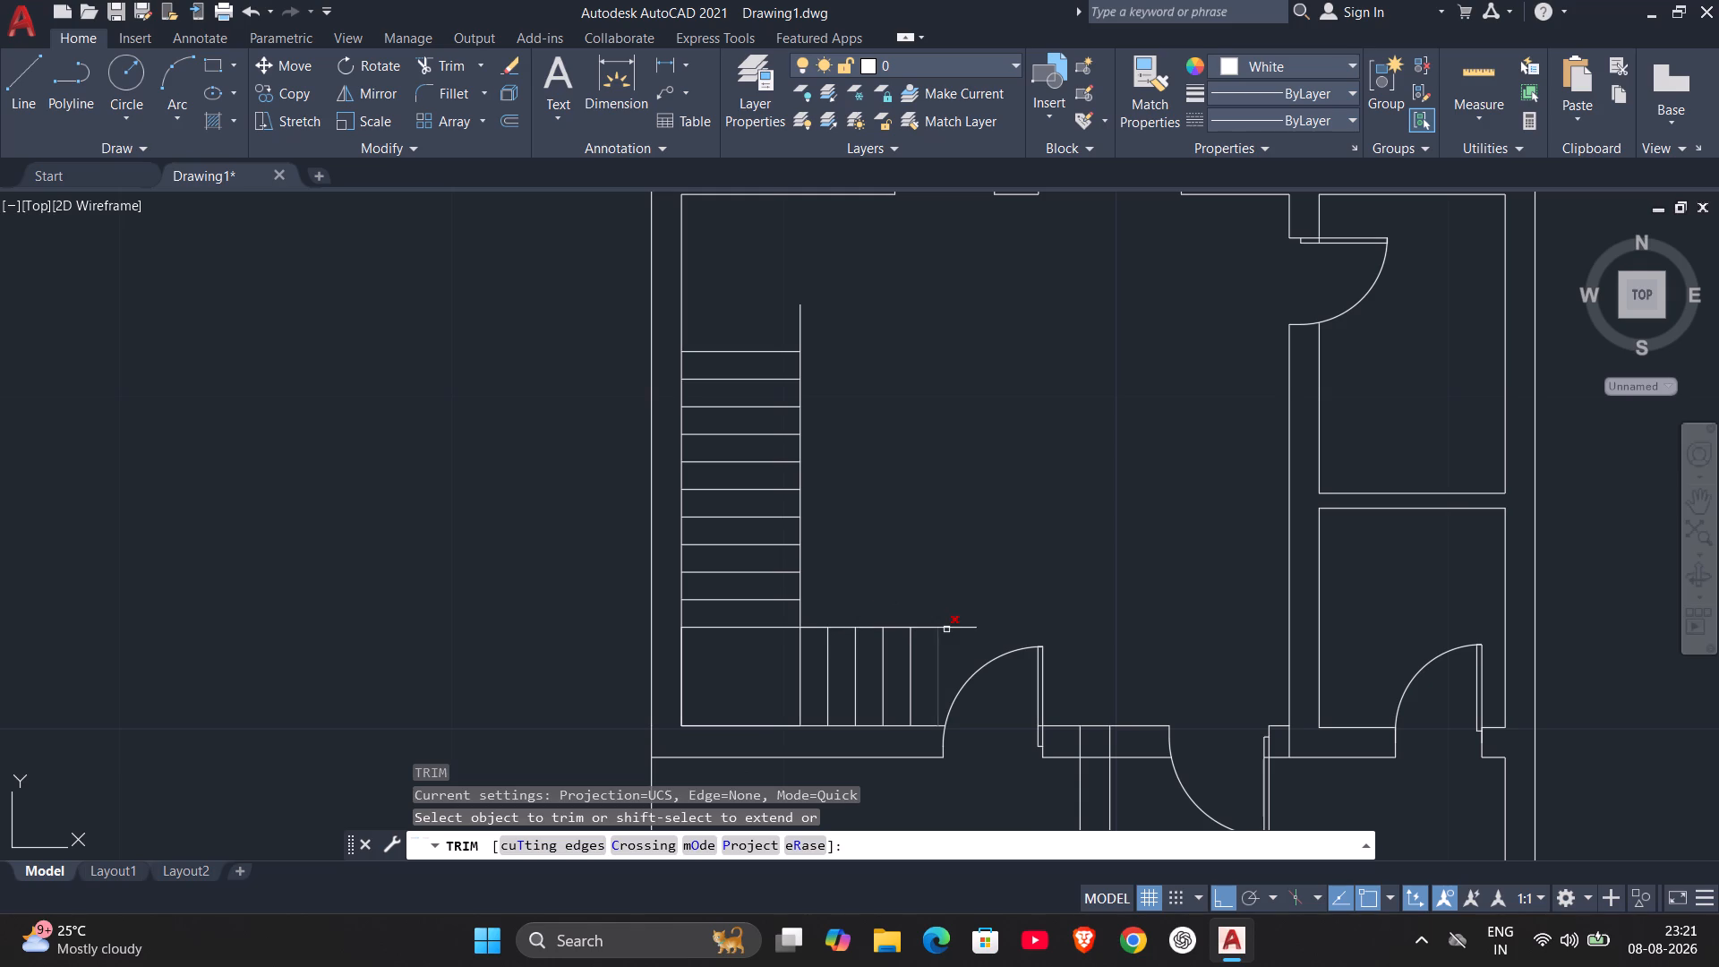
pyautogui.click(947, 629)
pyautogui.scroll(1, 961, 660)
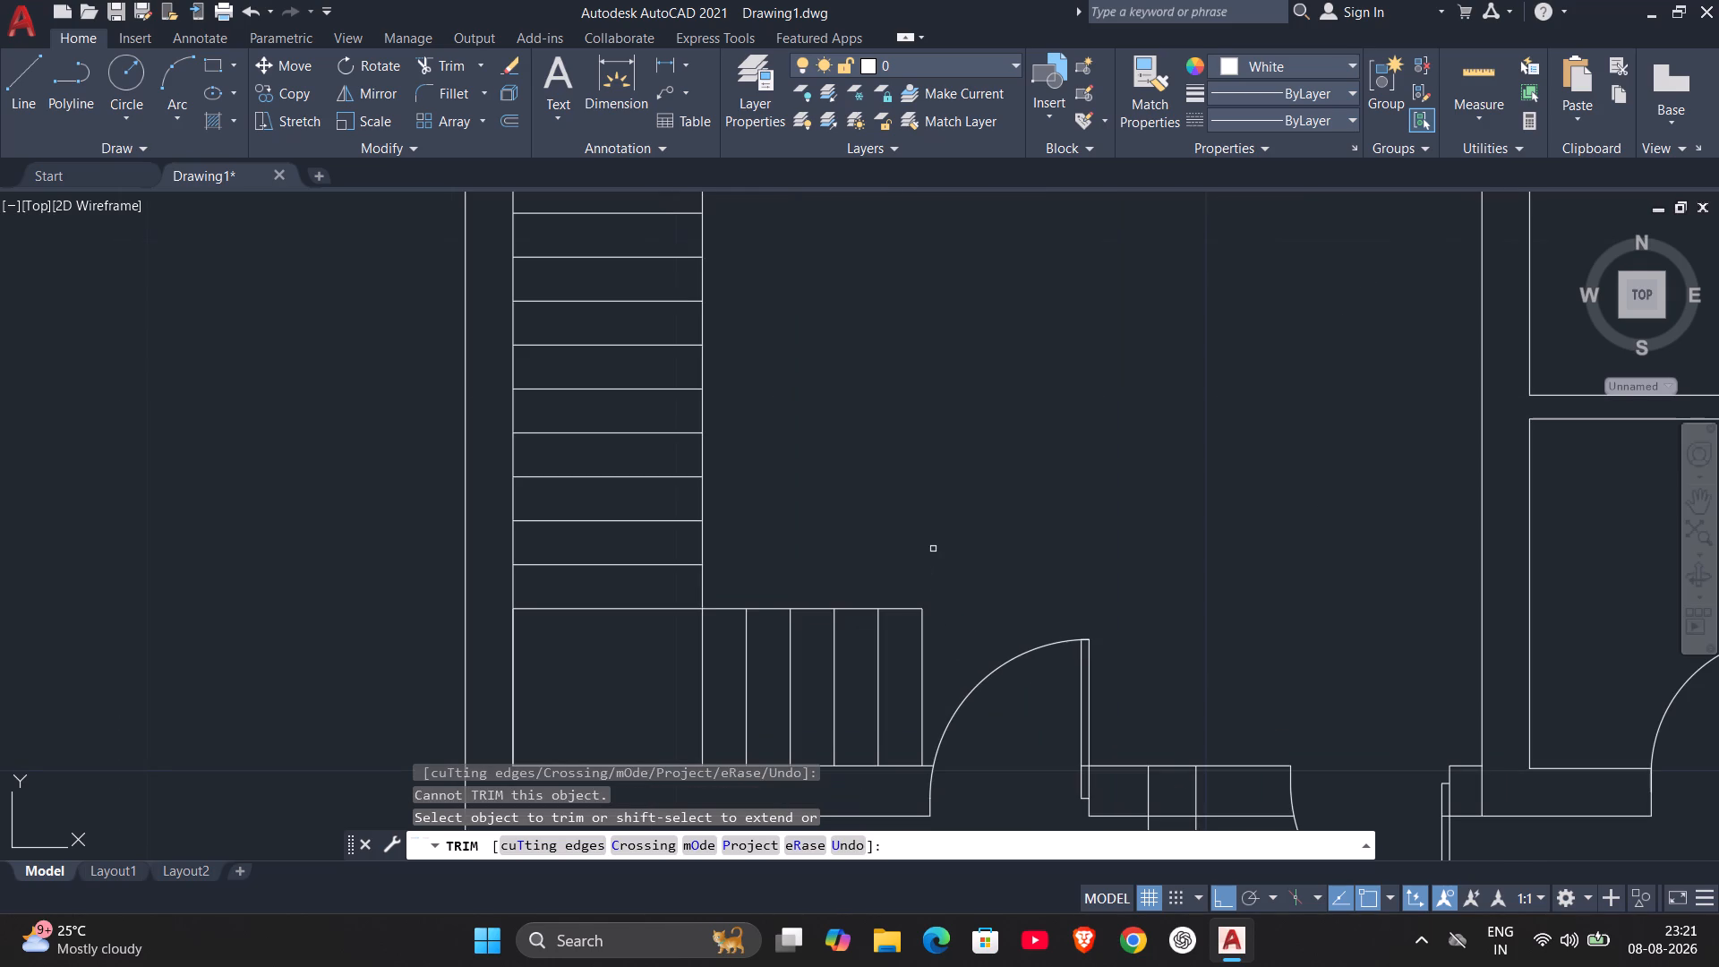
pyautogui.moveTo(962, 572); pyautogui.dragTo(1068, 728, button='middle')
pyautogui.click(811, 291)
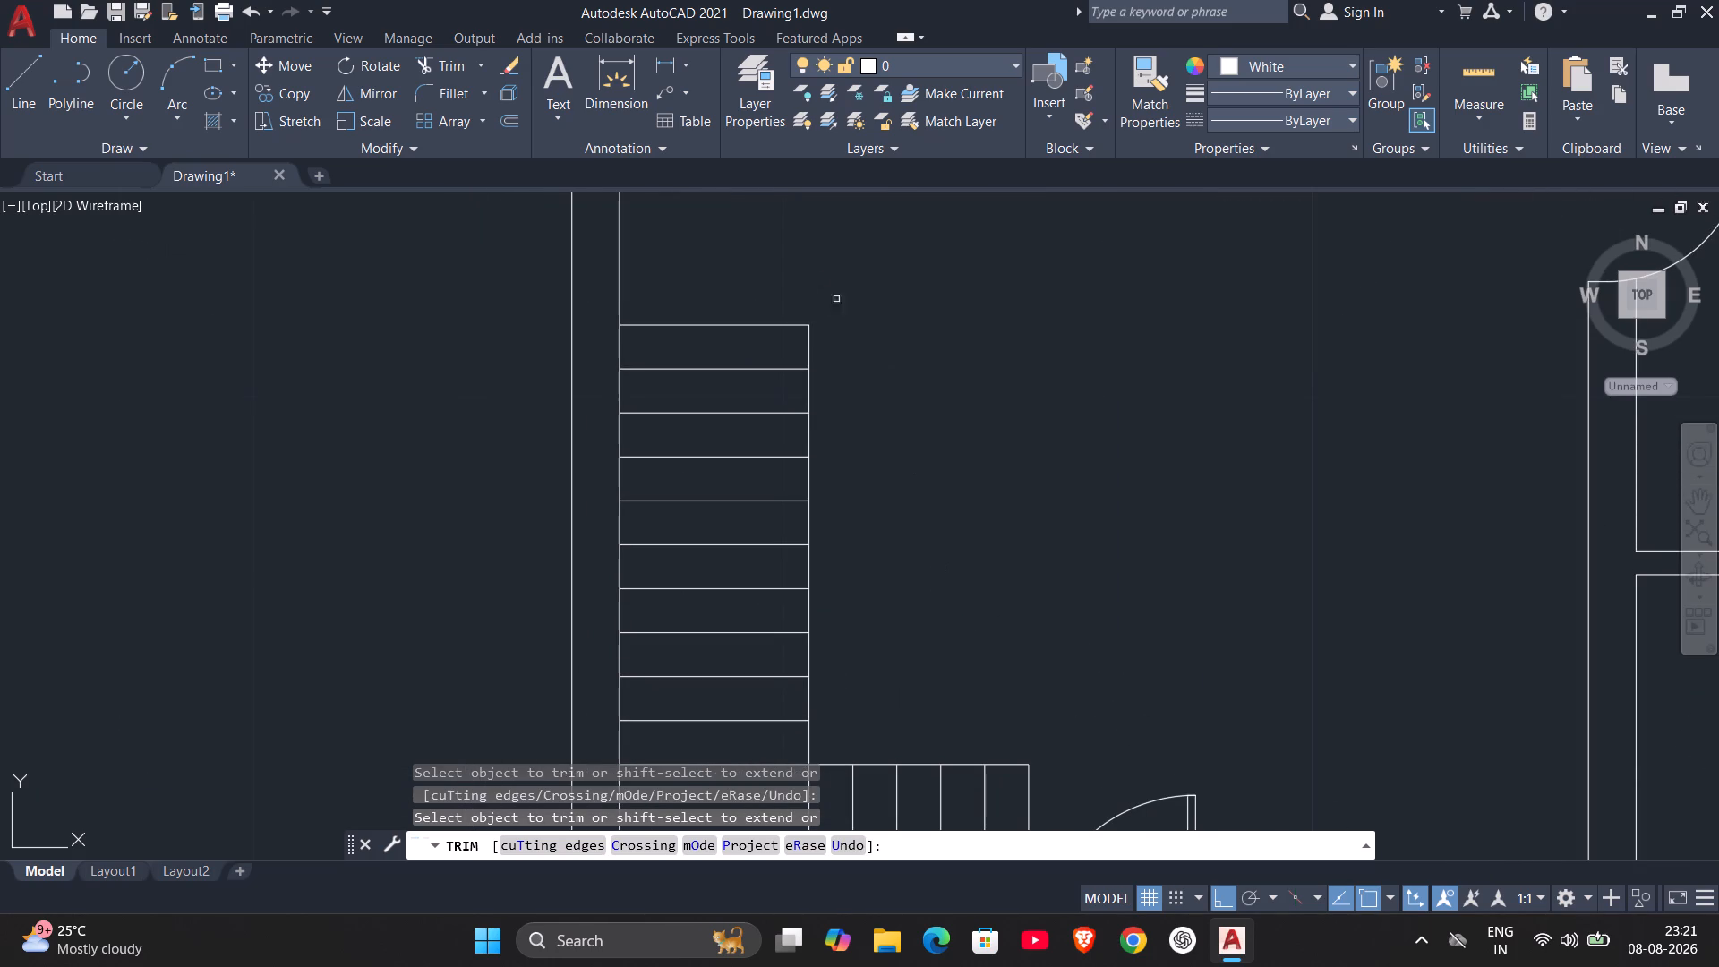
pyautogui.scroll(-3, 904, 414)
pyautogui.scroll(1, 925, 483)
pyautogui.moveTo(925, 483); pyautogui.dragTo(936, 437, button='middle')
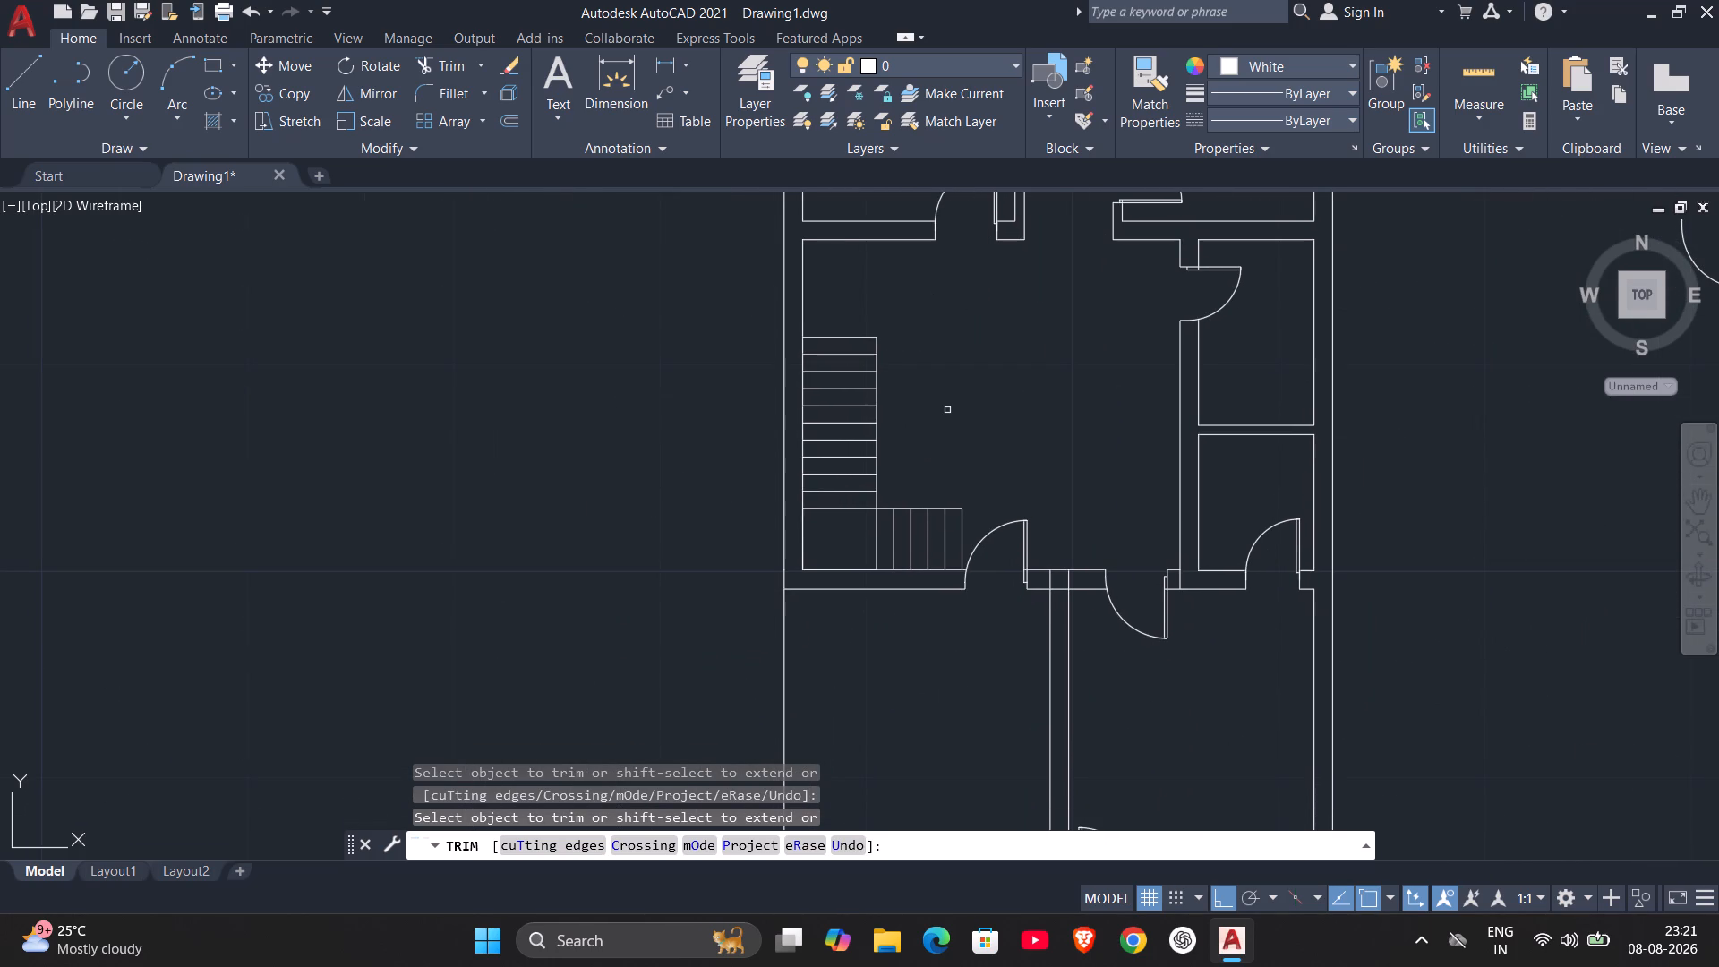
pyautogui.press('Escape')
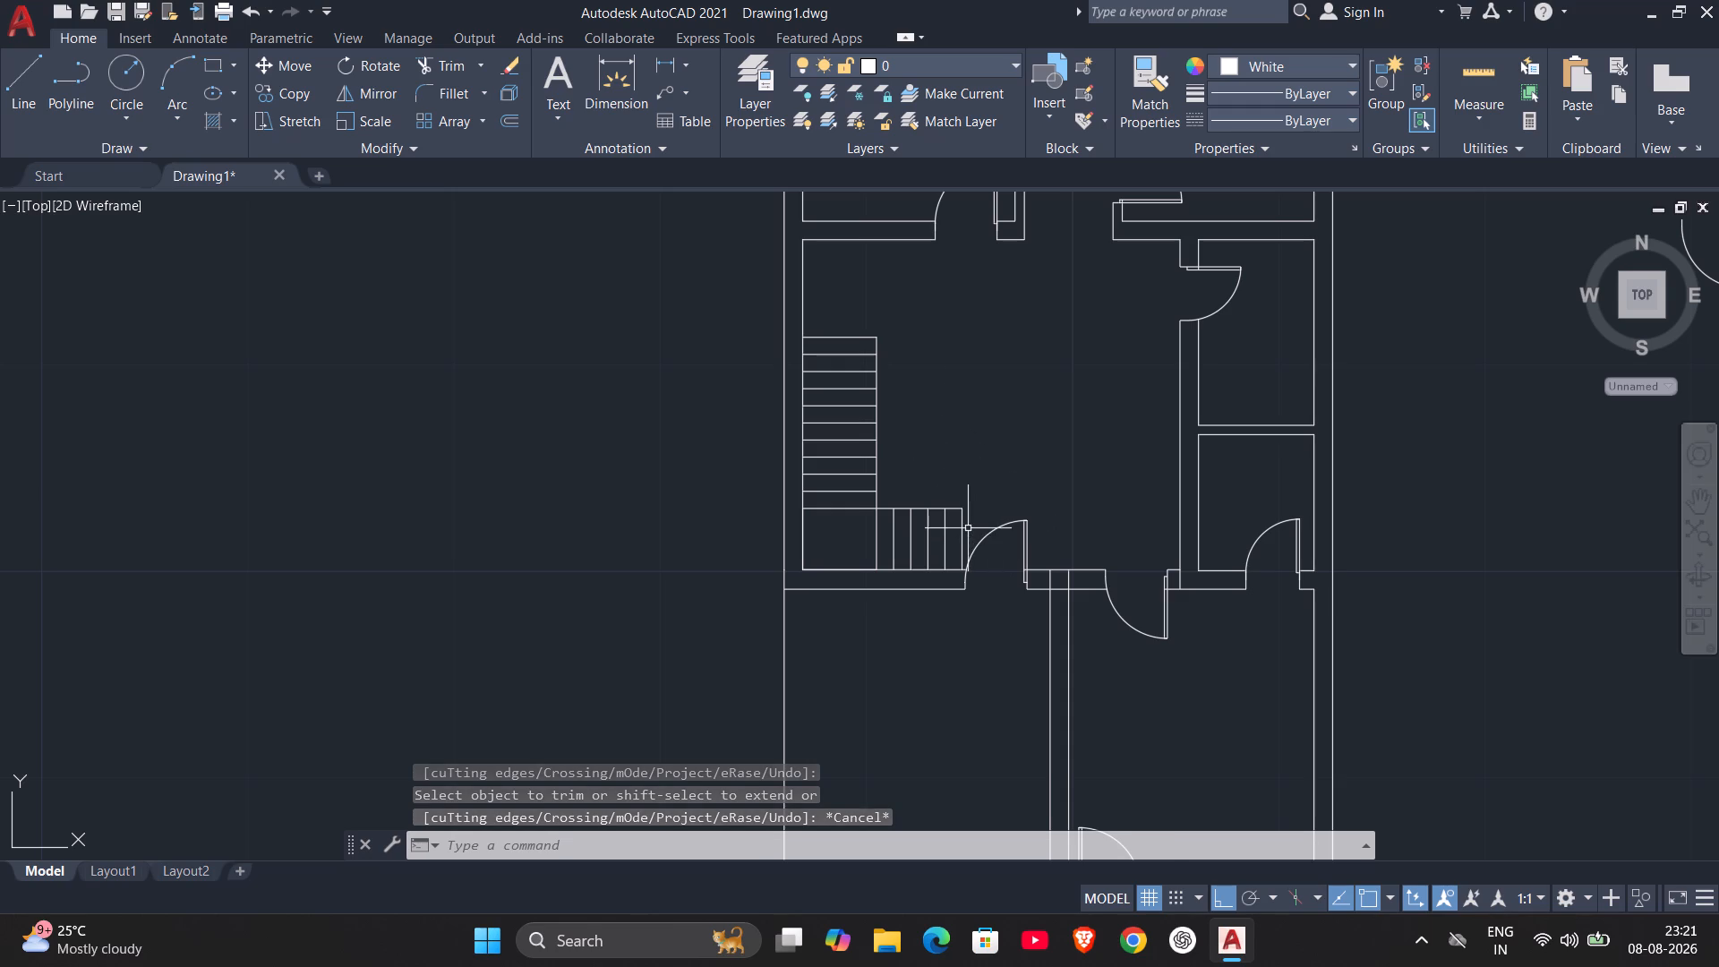
# Set the current colour to red 237,31,36 and draw a line from the easternmost tread's midpoint west to the landing's centre, then about 8.6 north.
pyautogui.scroll(2, 966, 528)
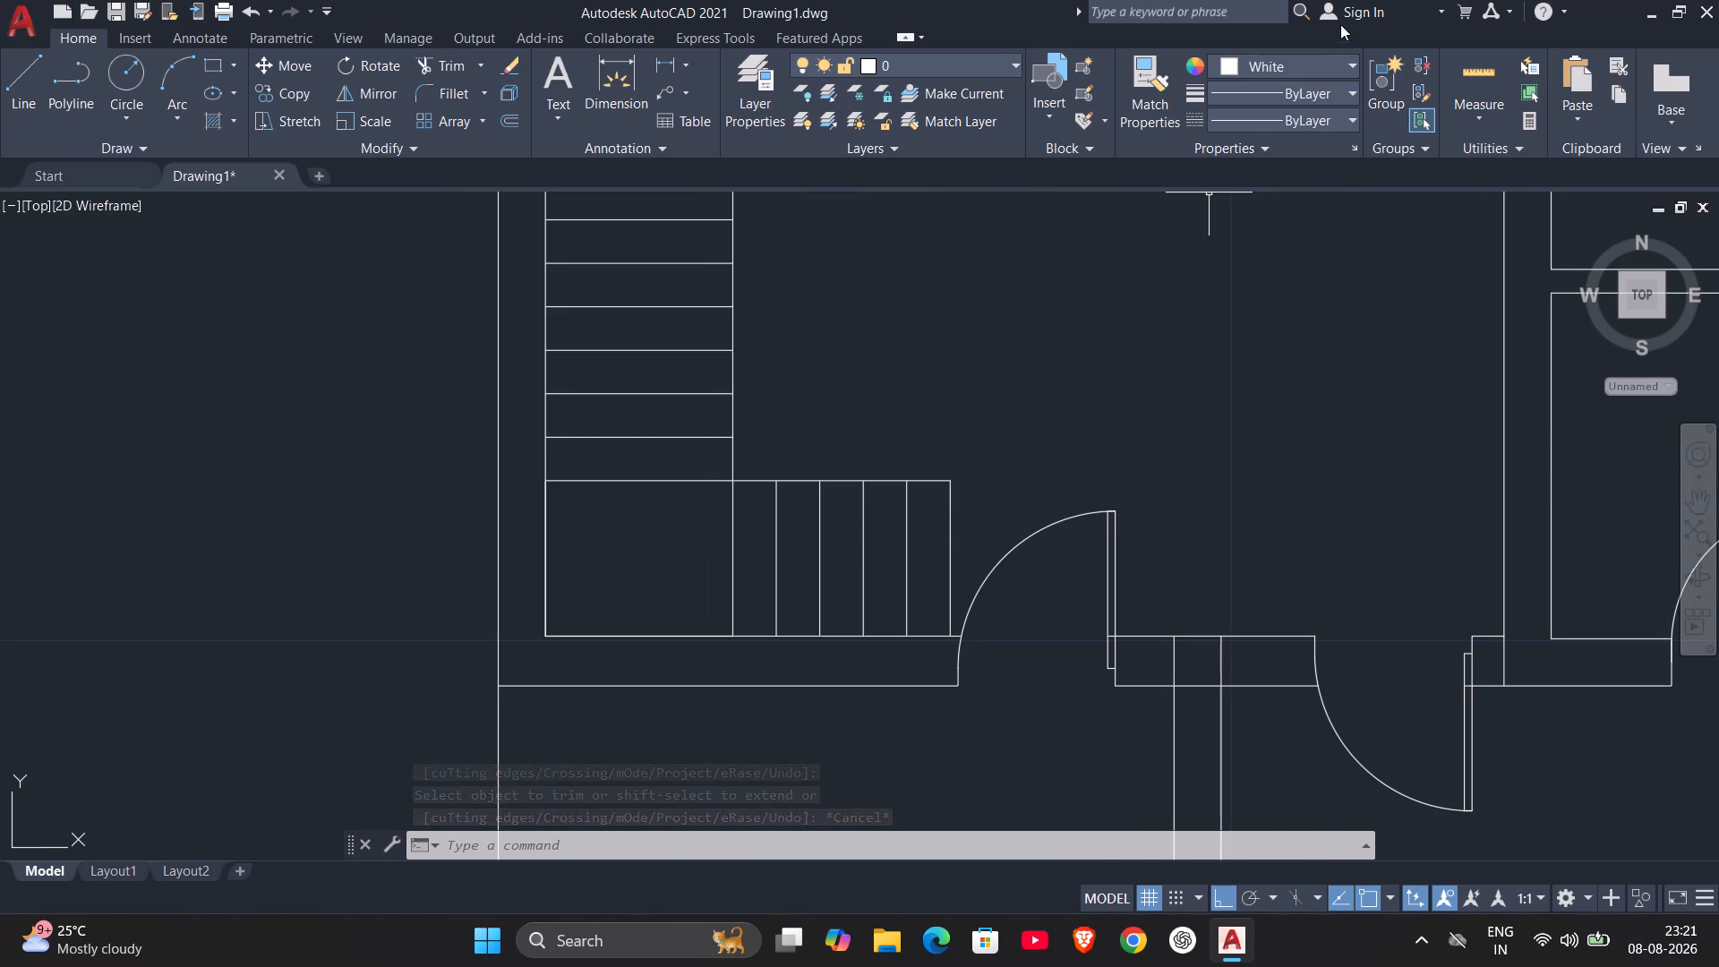
pyautogui.click(1338, 63)
pyautogui.click(1281, 201)
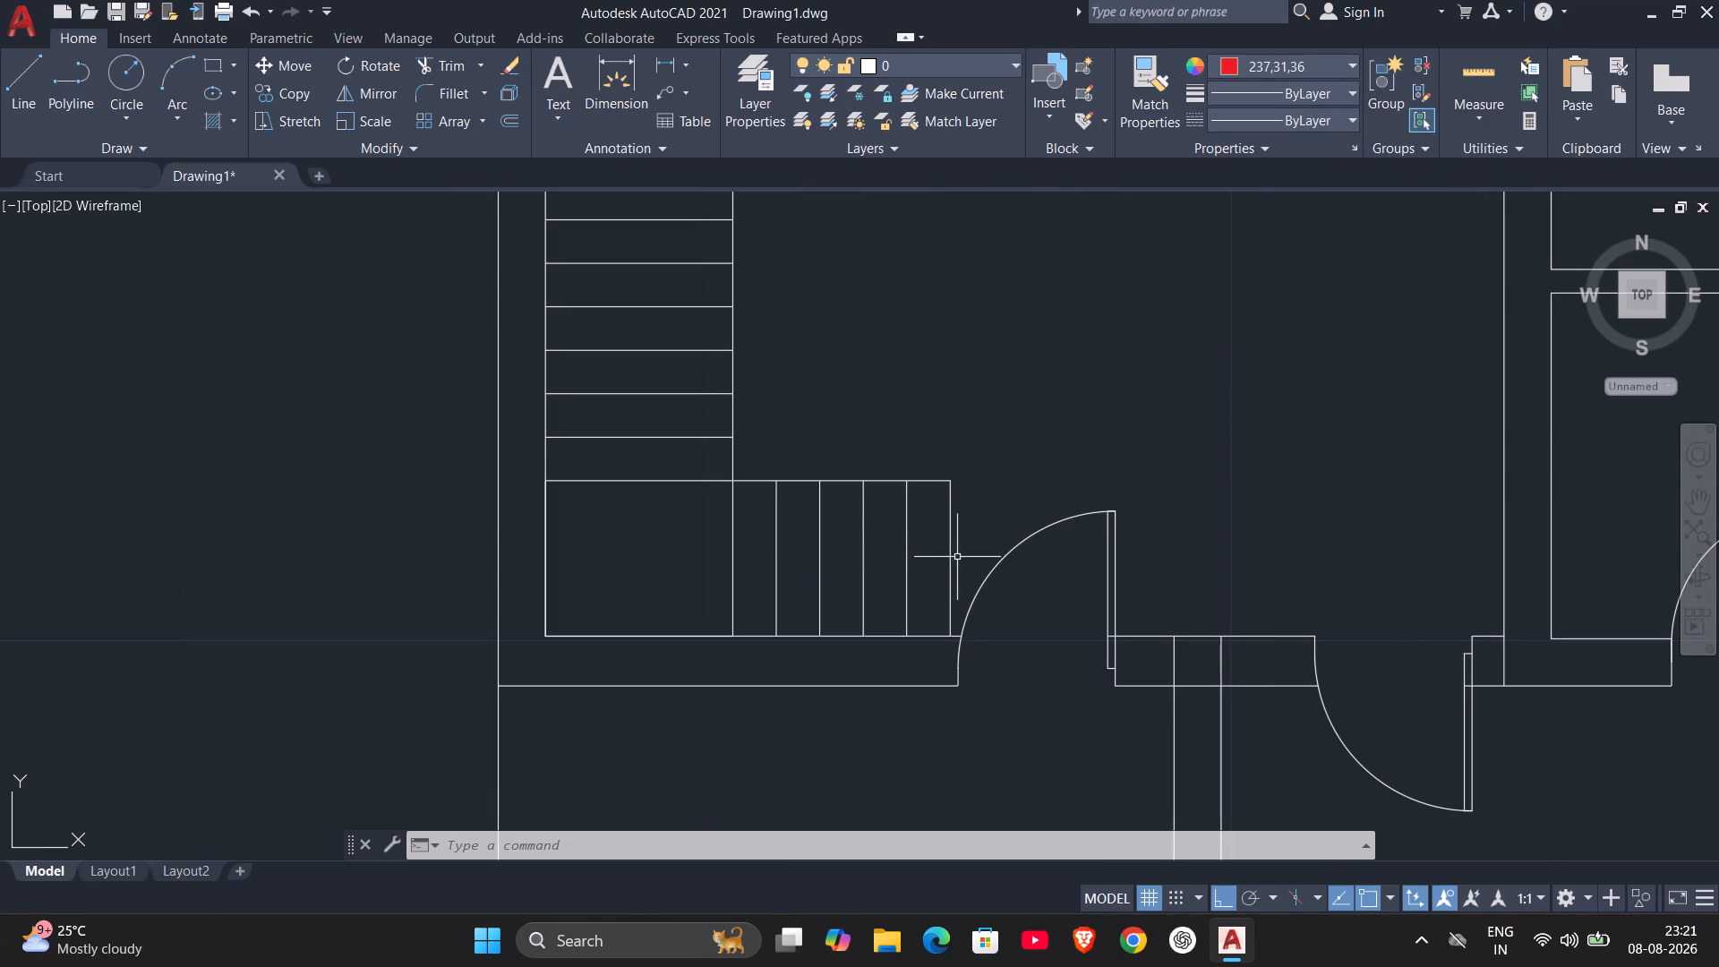
pyautogui.press('l')
pyautogui.press('Return')
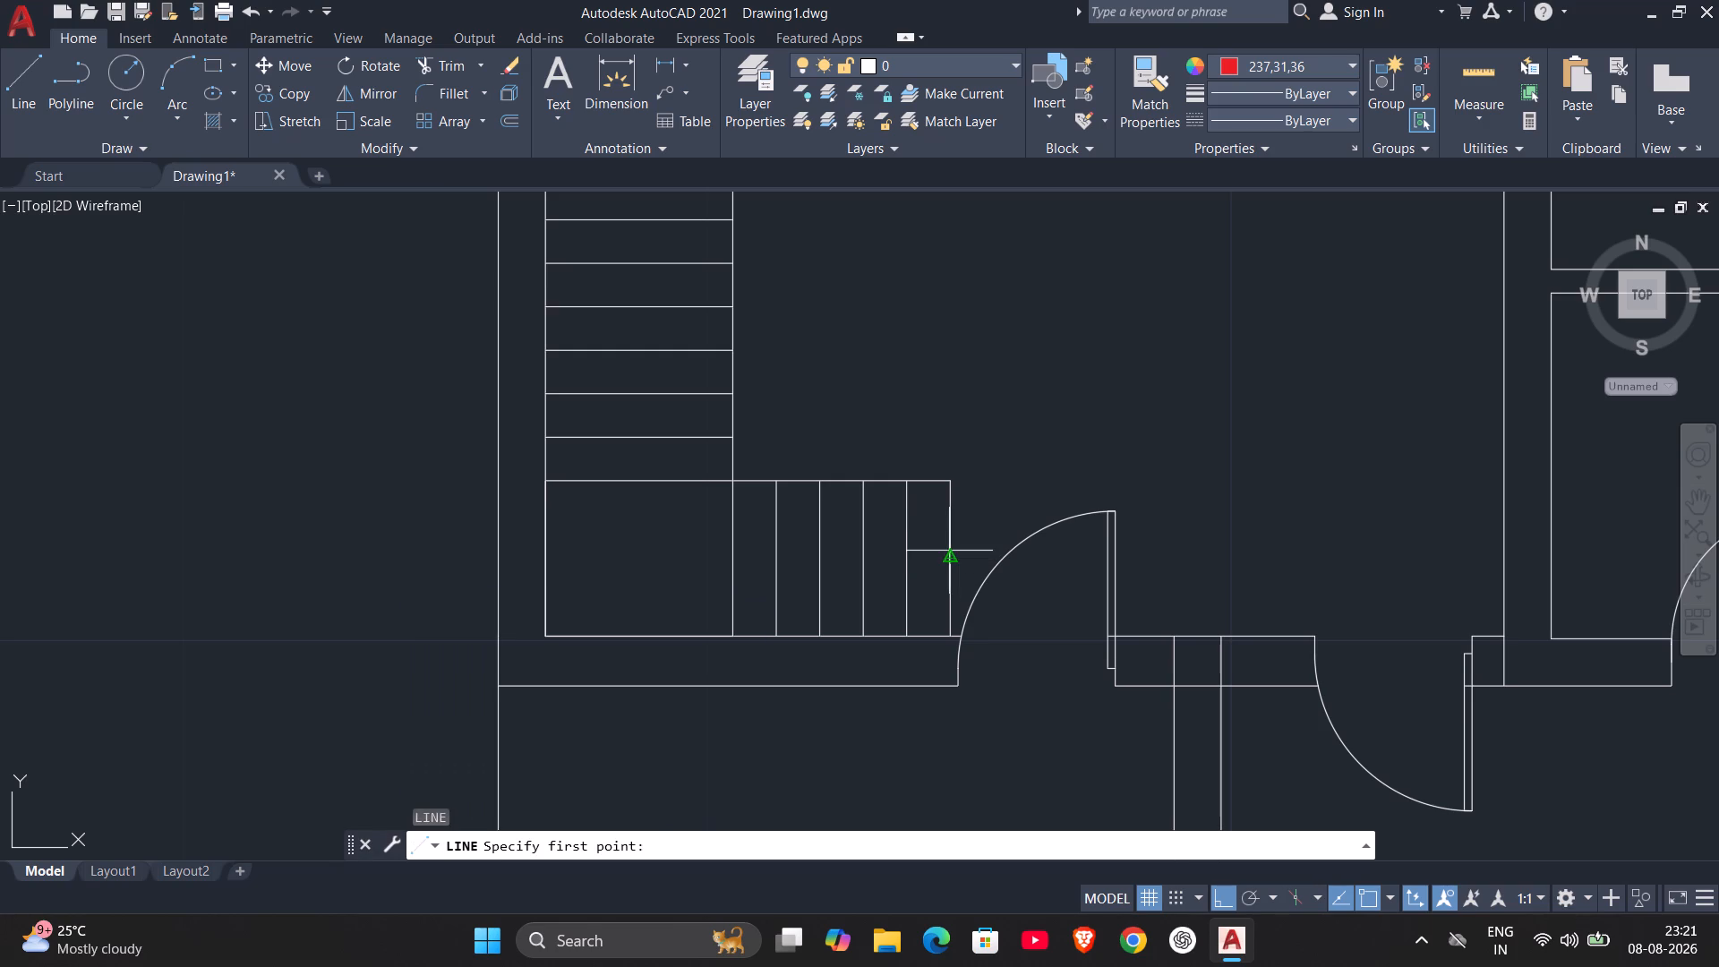
pyautogui.click(949, 556)
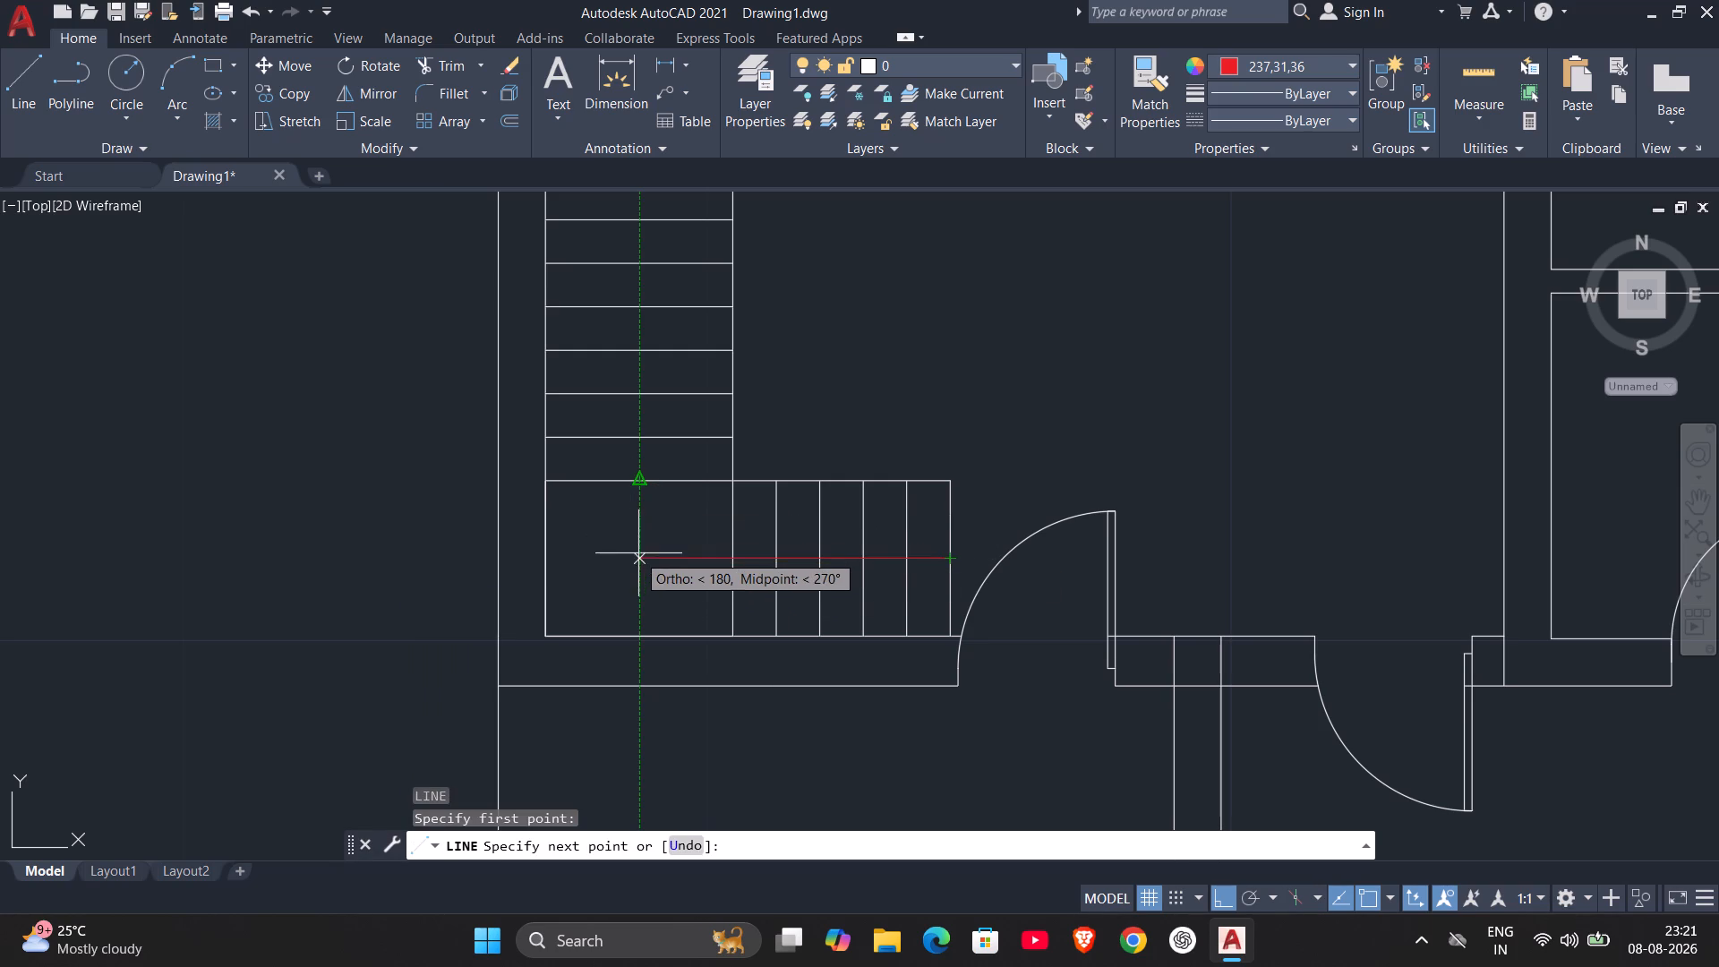
pyautogui.click(640, 559)
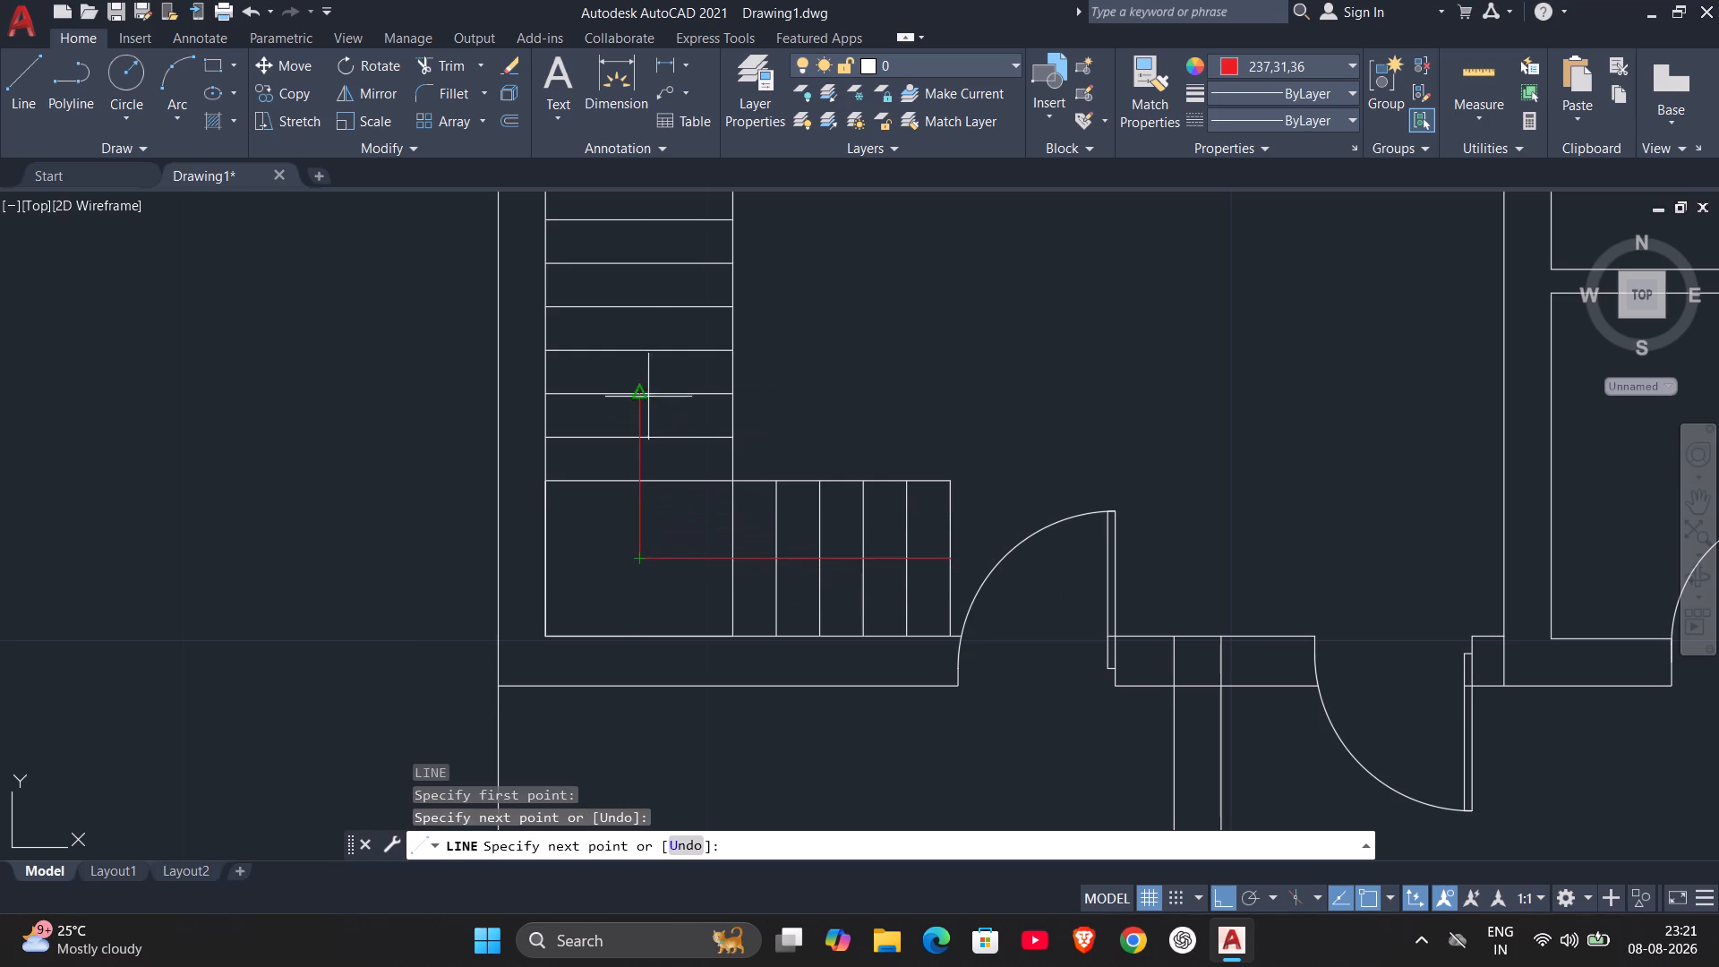
pyautogui.moveTo(669, 270); pyautogui.dragTo(739, 458, button='middle')
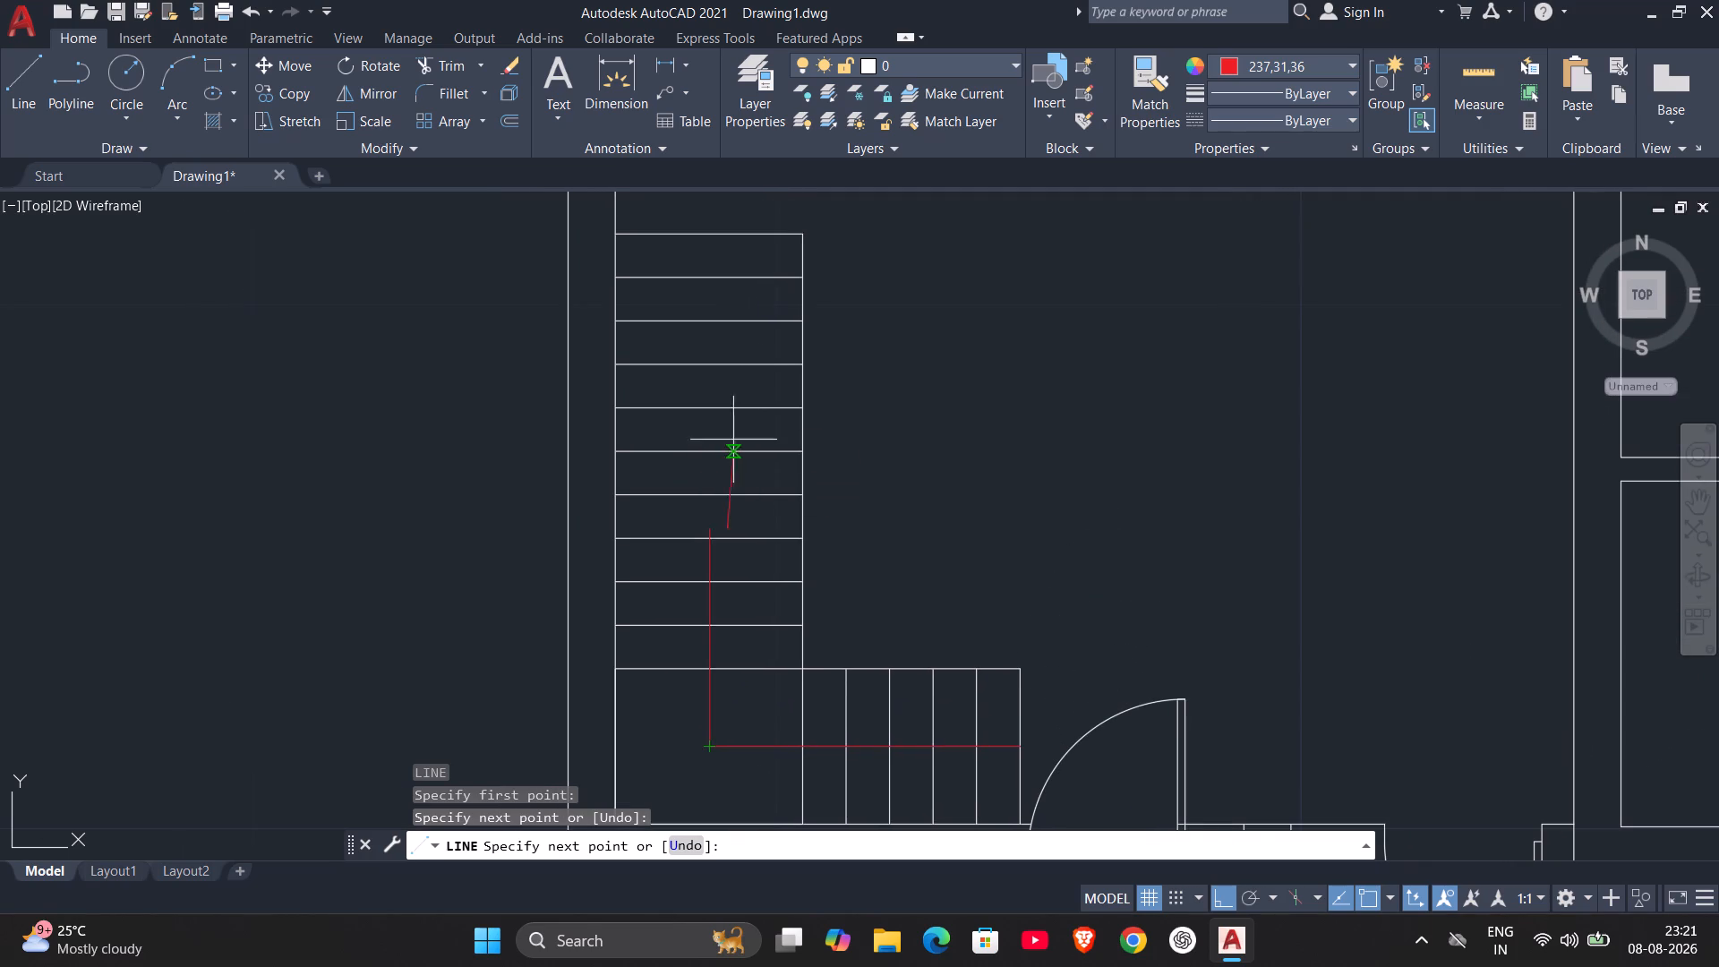
pyautogui.click(737, 310)
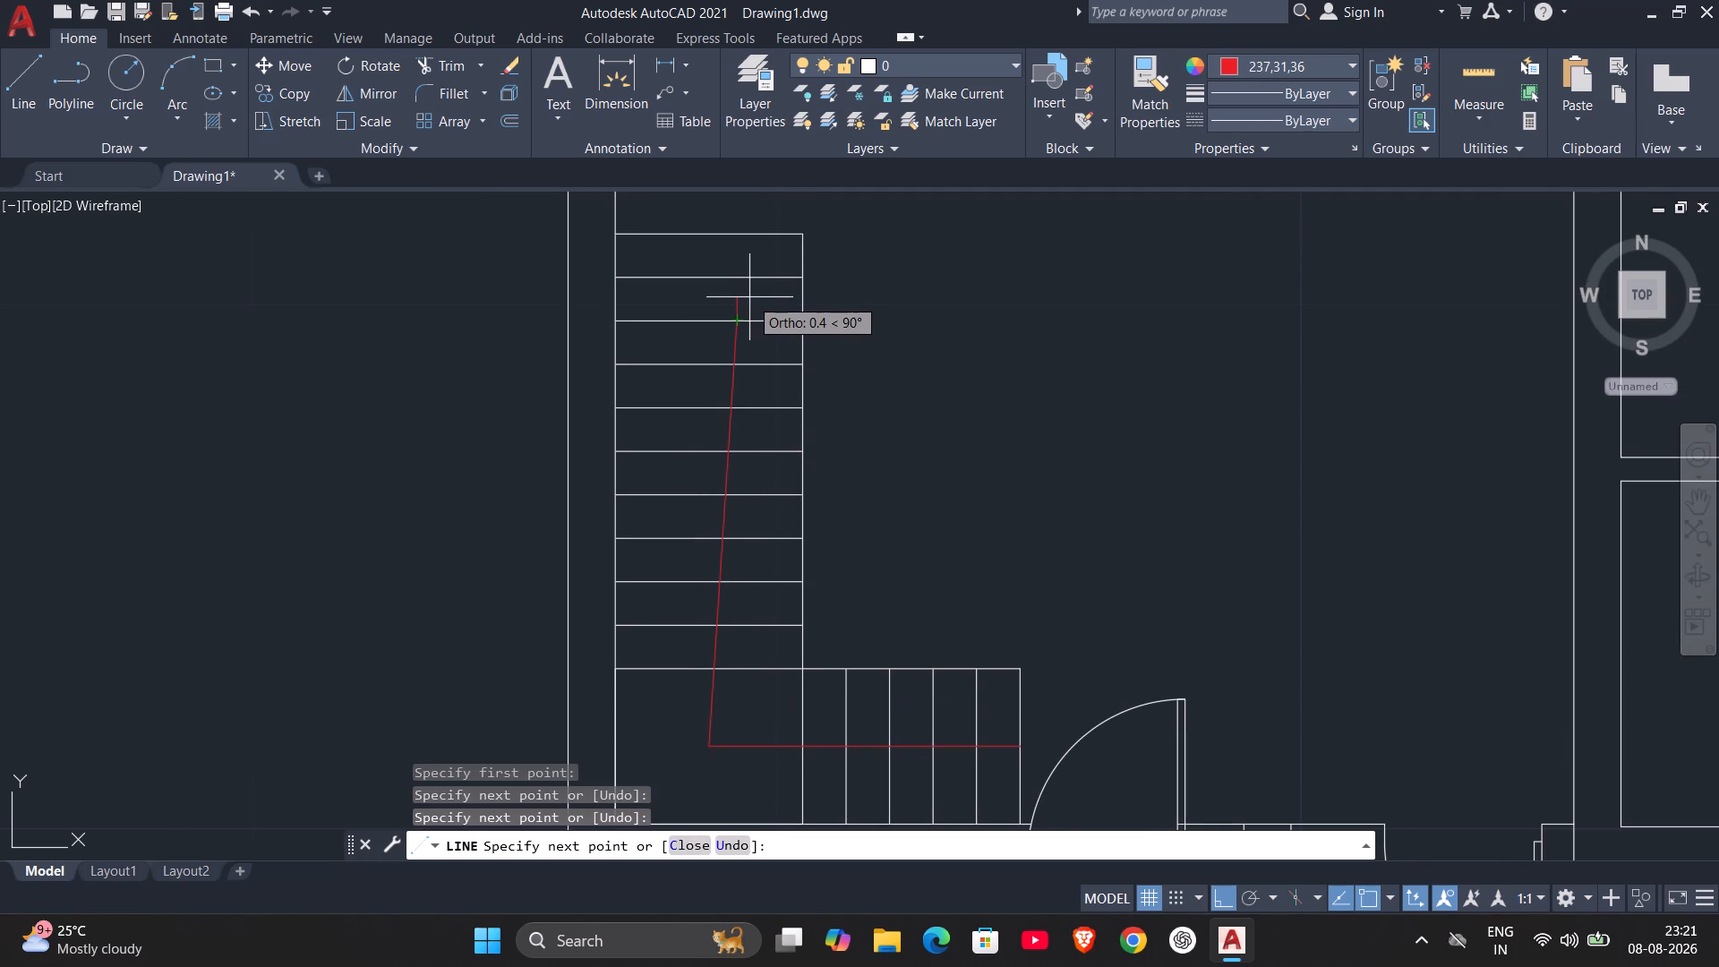
pyautogui.hotkey('ctrl', 'z')
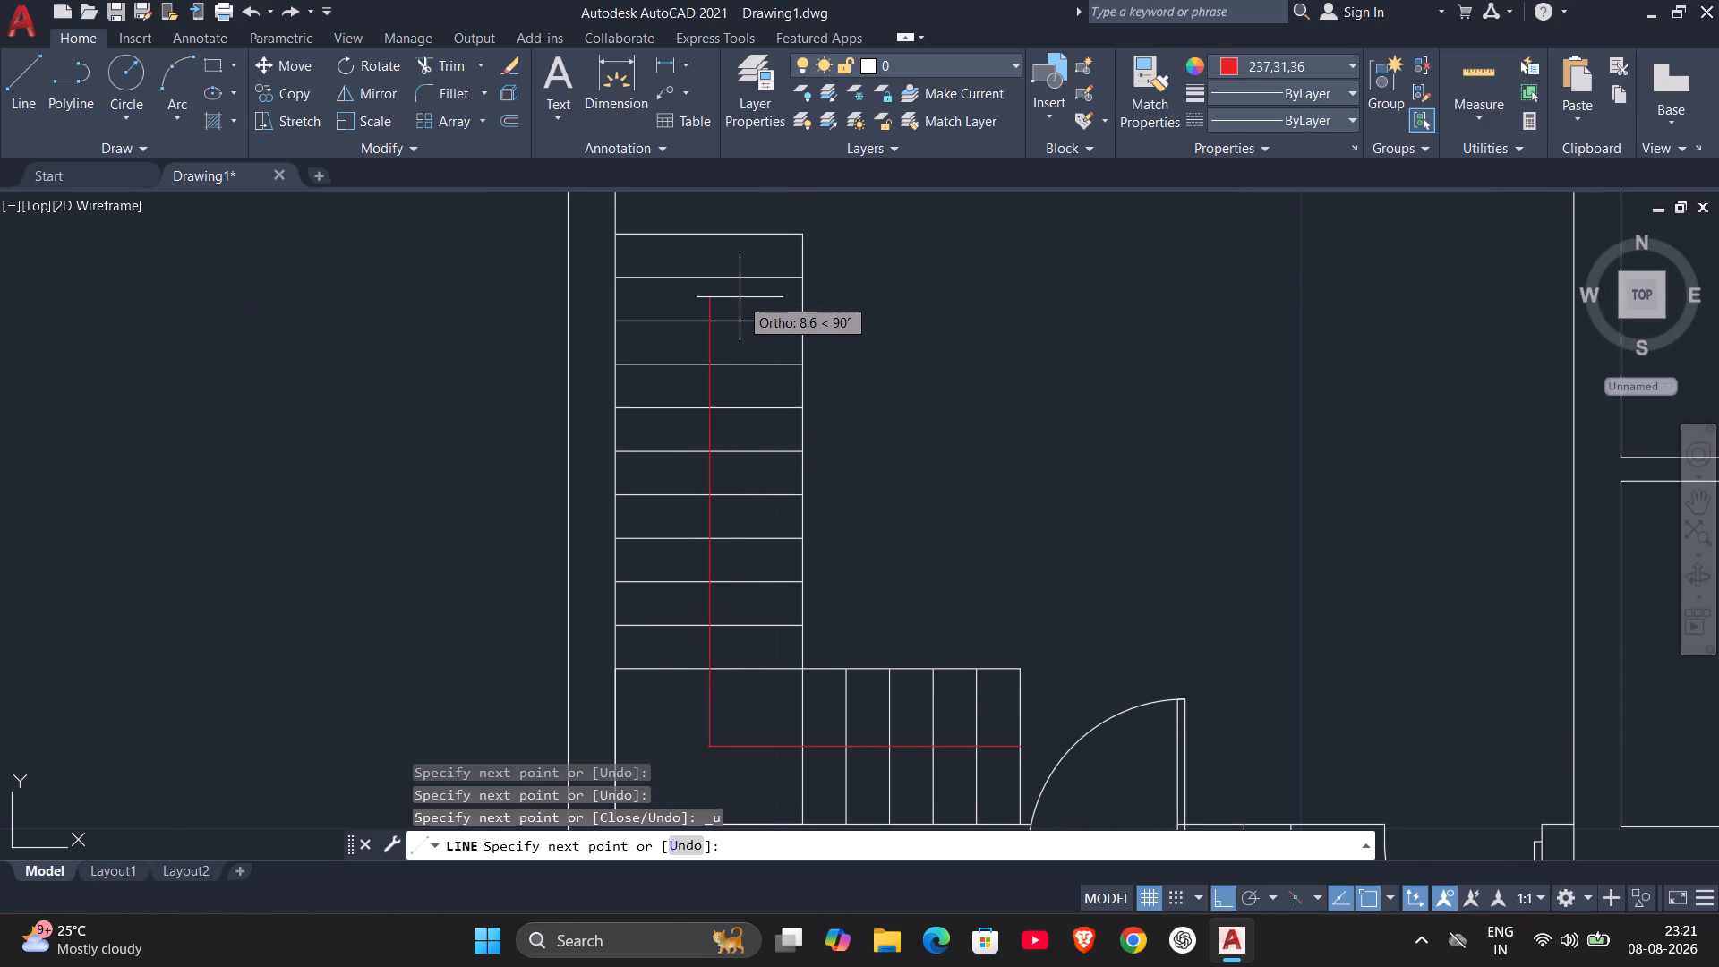
pyautogui.press('F8')
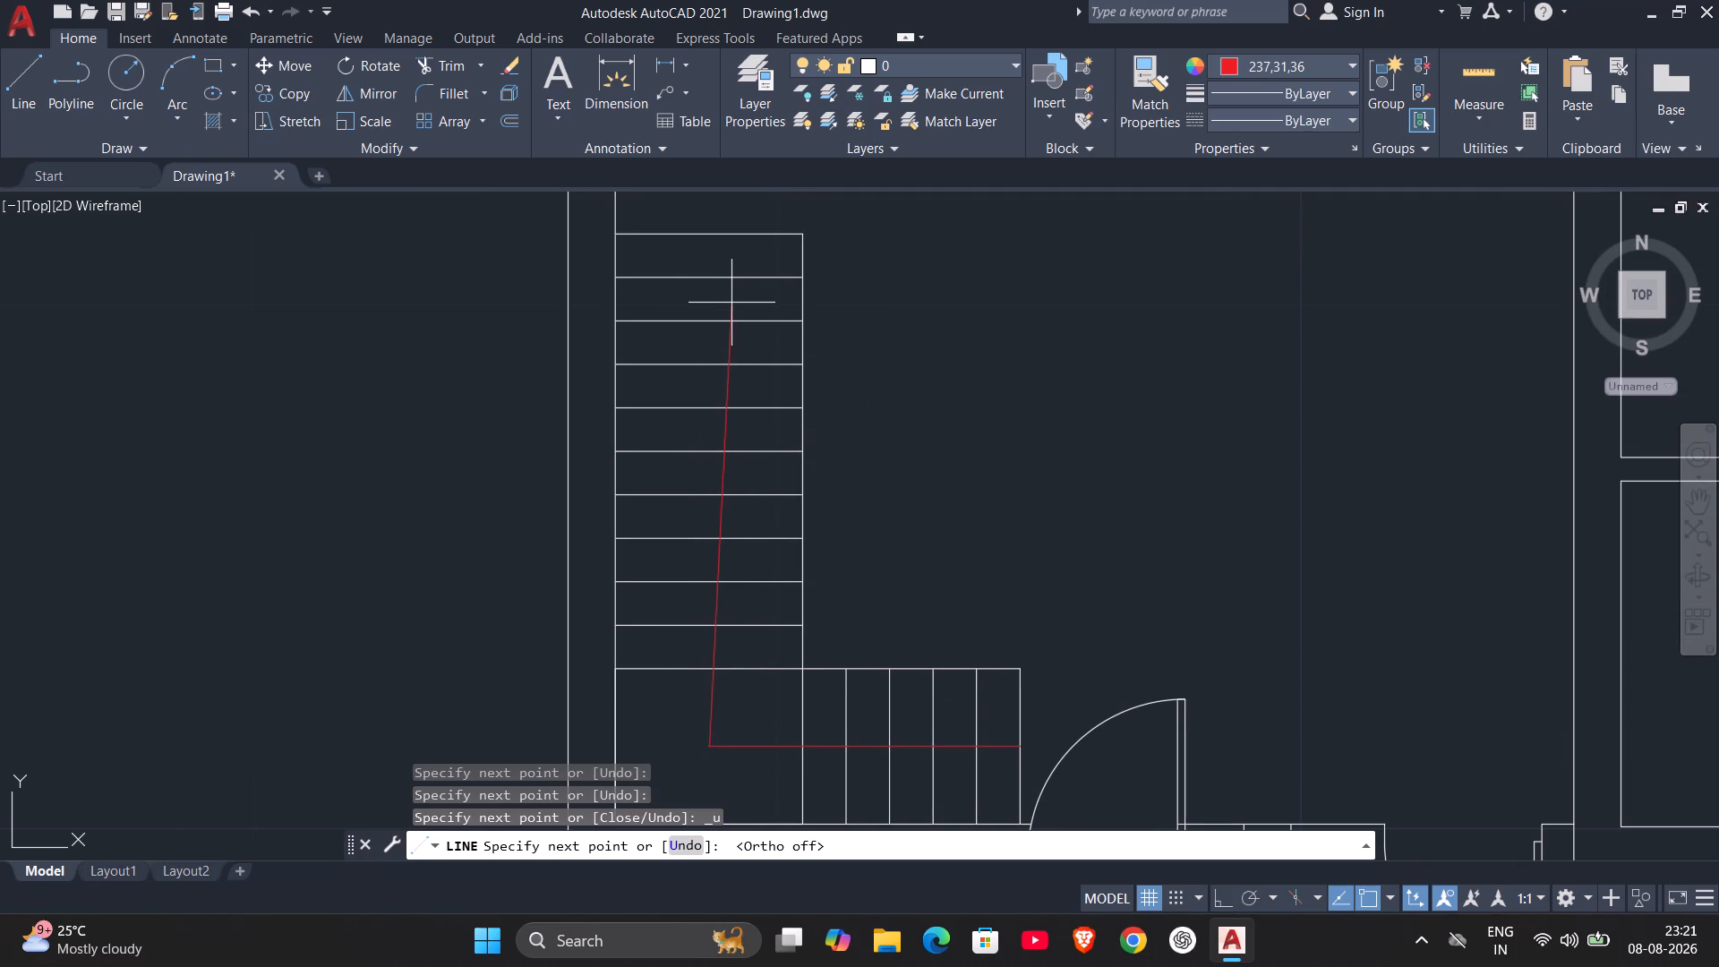
pyautogui.press('F8')
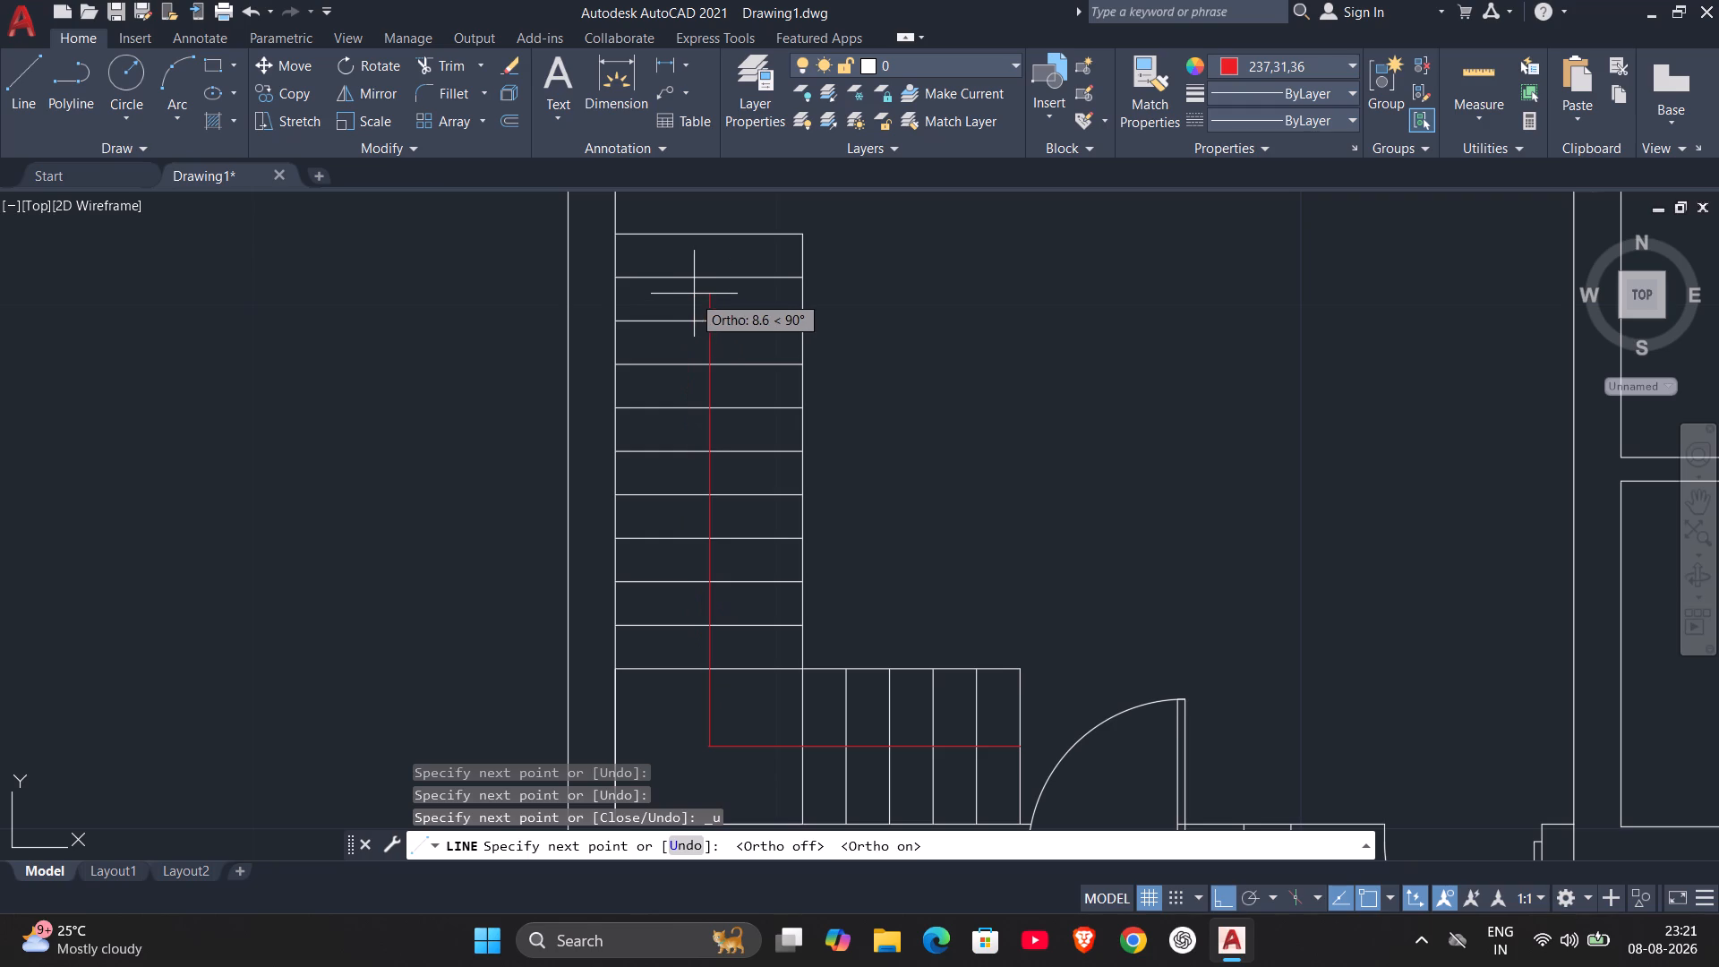
pyautogui.click(700, 294)
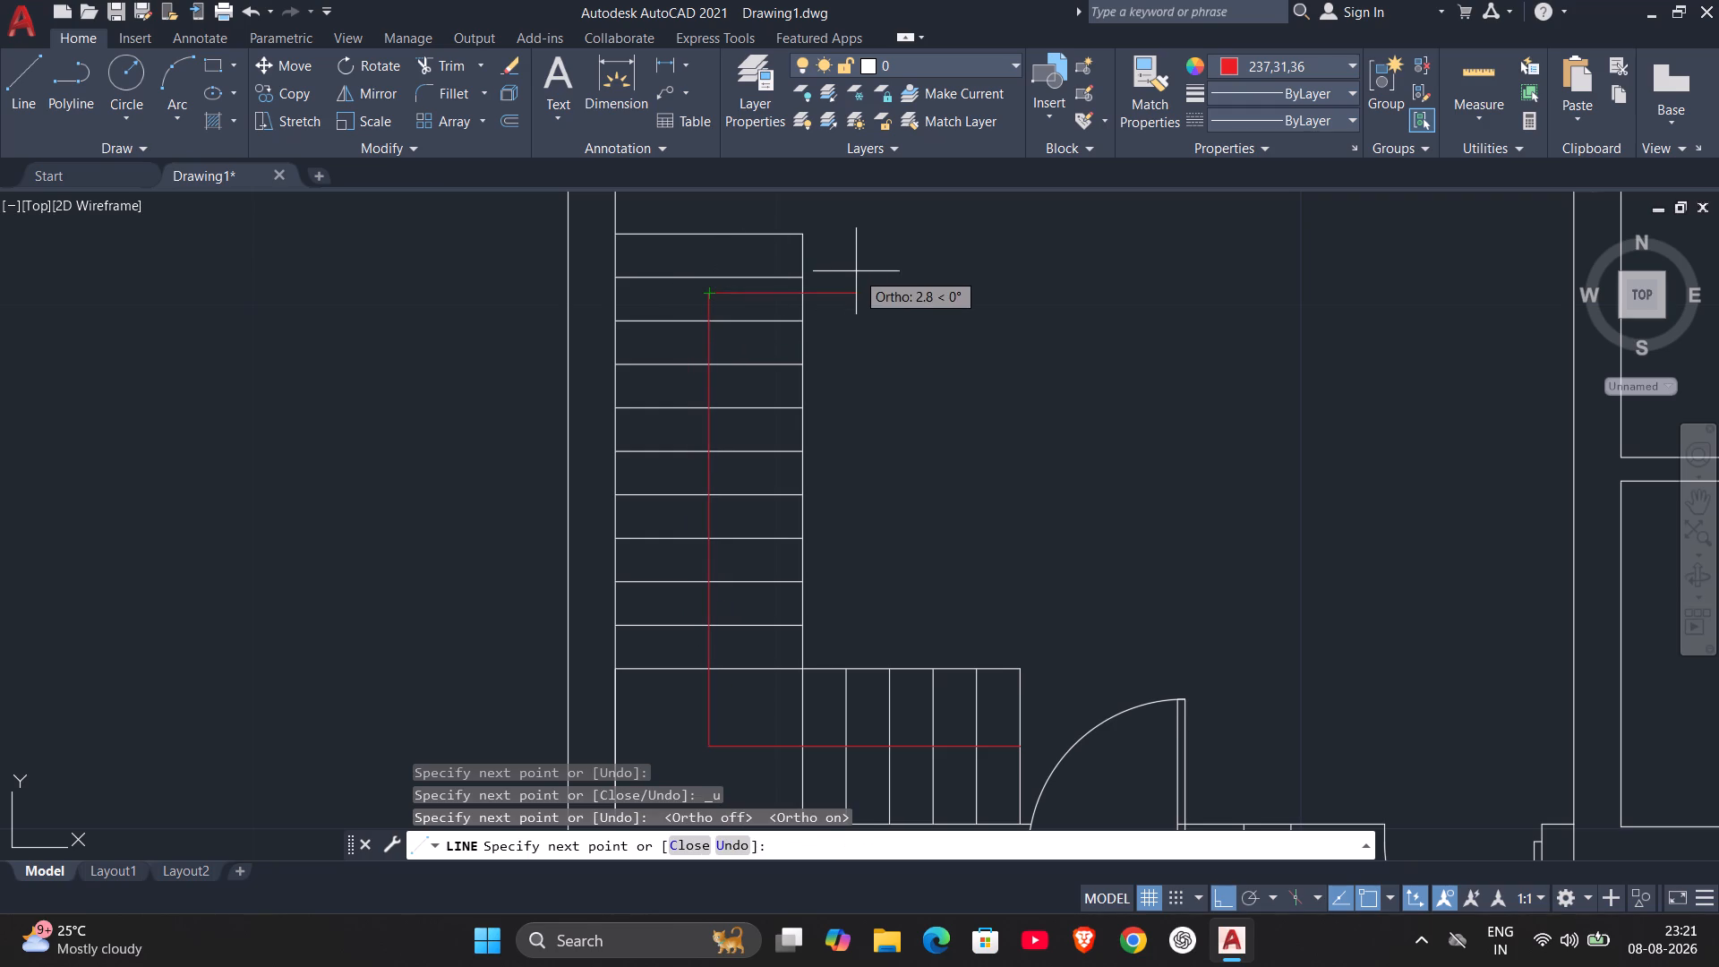
pyautogui.press('Escape')
pyautogui.scroll(-1, 947, 492)
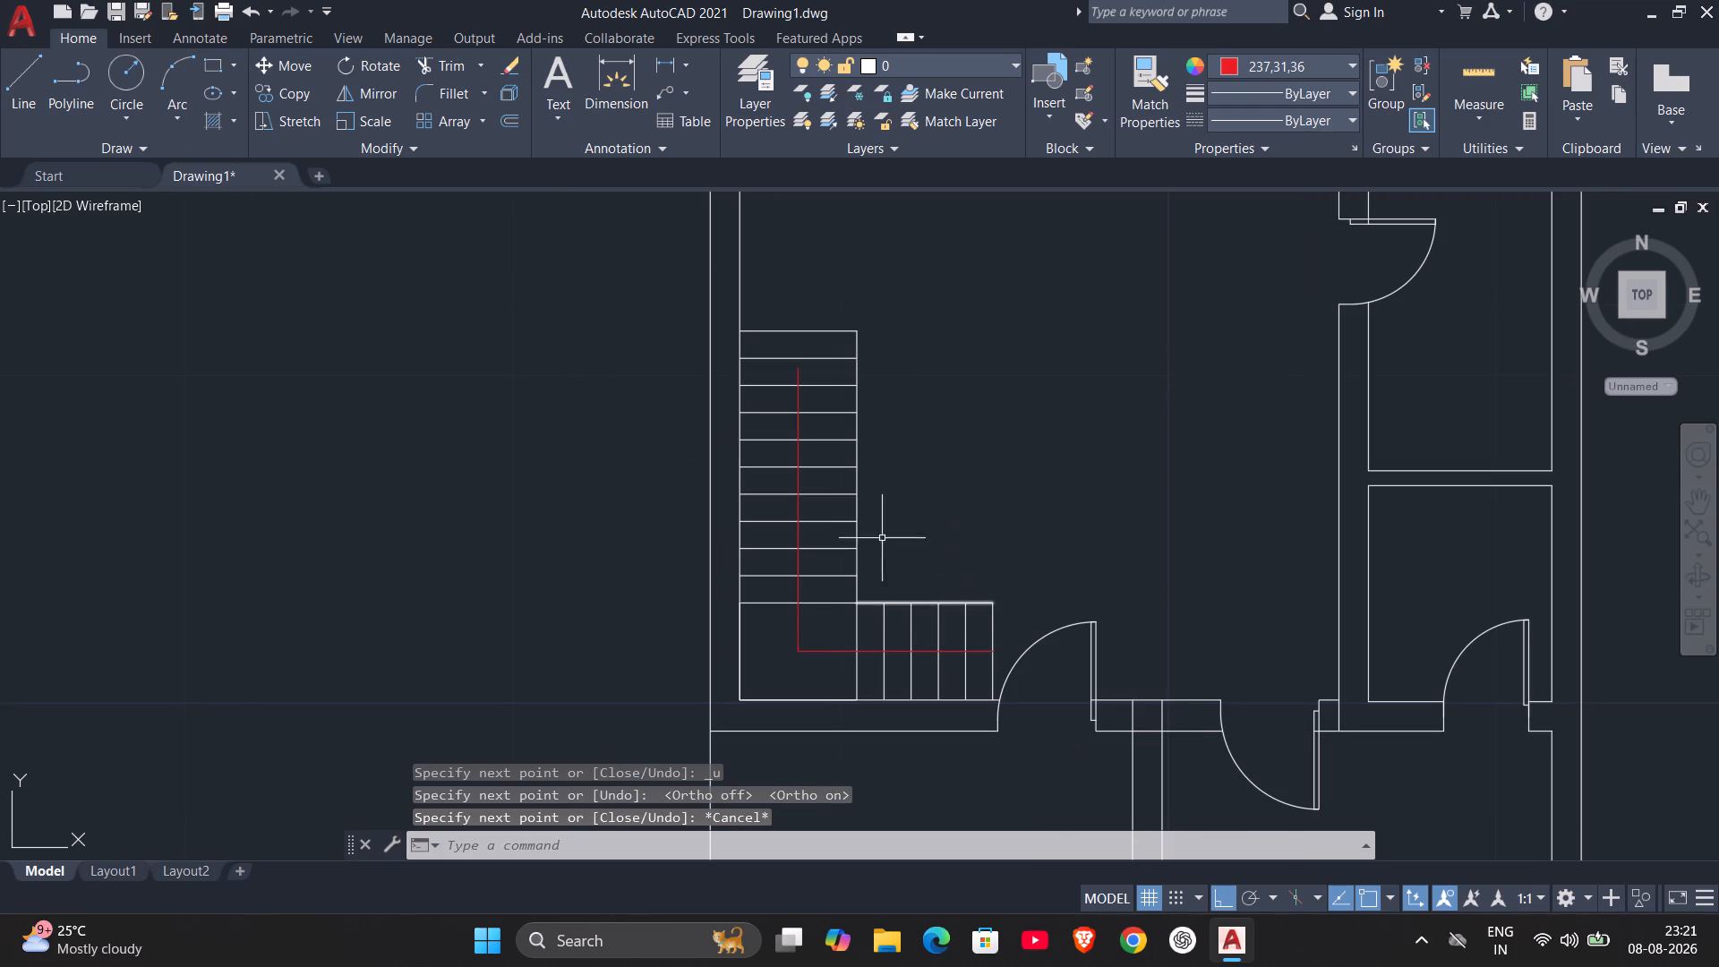
# With Ortho off, draw a short diagonal line southeast from the north end of the red stair line as half an arrowhead.
pyautogui.scroll(1, 826, 466)
pyautogui.moveTo(828, 441); pyautogui.dragTo(881, 604, button='middle')
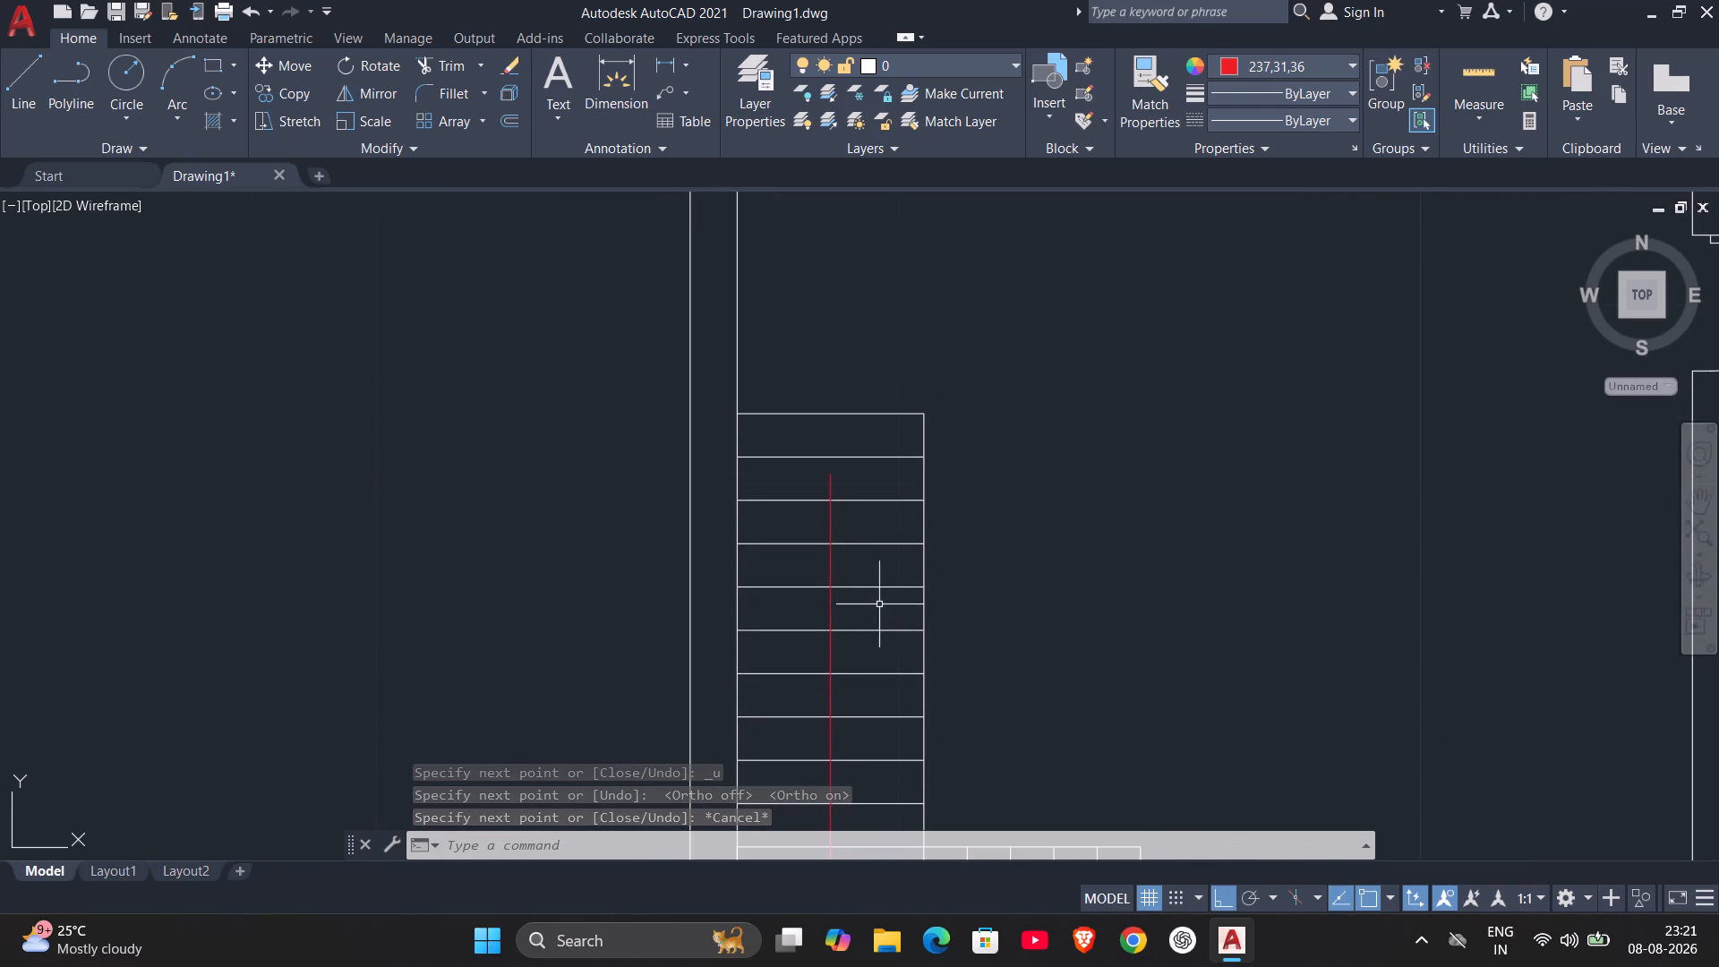
pyautogui.scroll(1, 844, 501)
pyautogui.moveTo(845, 500); pyautogui.dragTo(867, 540, button='middle')
pyautogui.press('l')
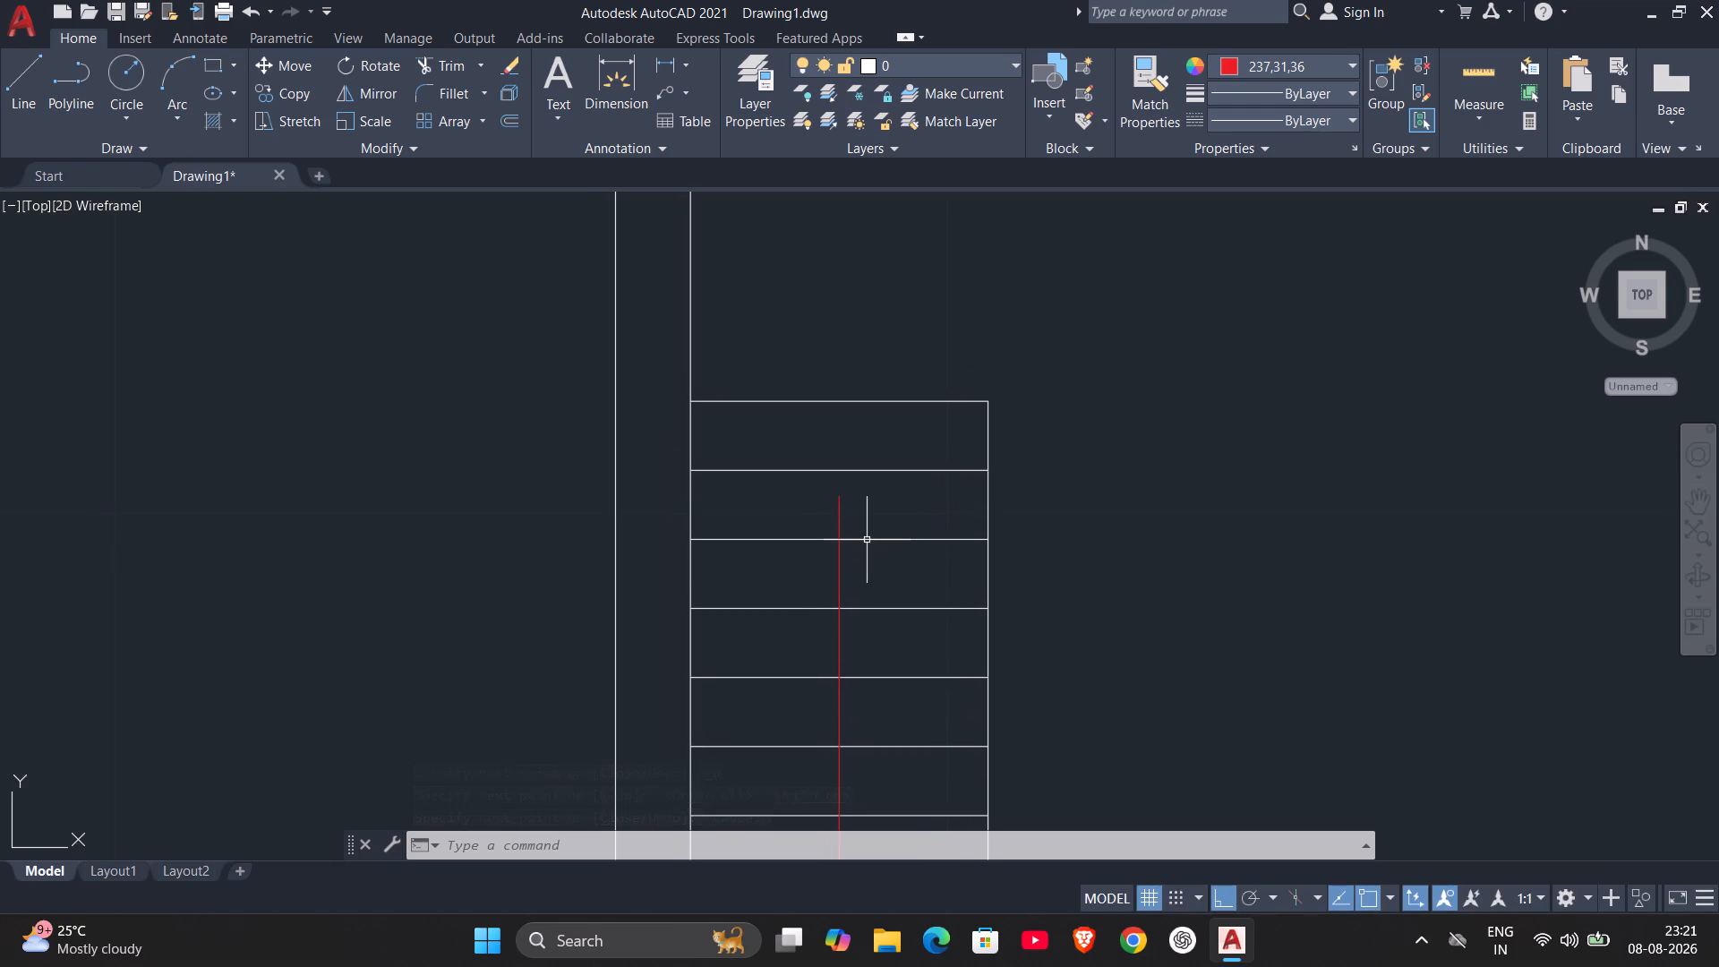
pyautogui.press('Return')
pyautogui.press('F8')
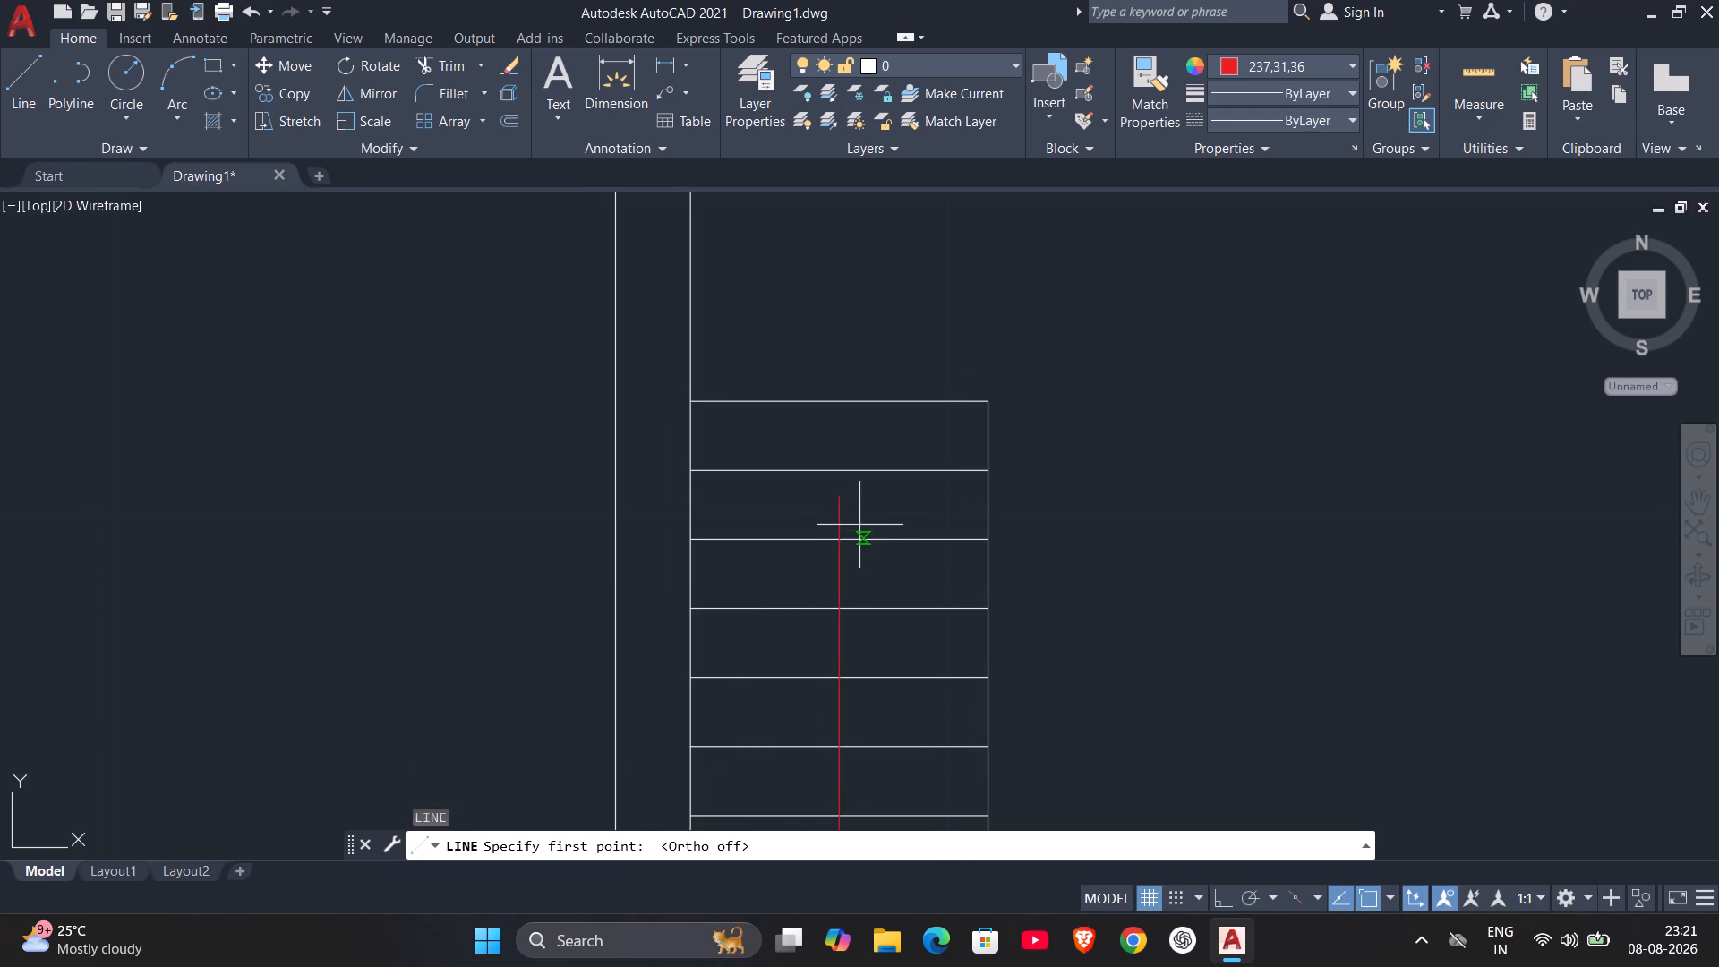
pyautogui.click(839, 492)
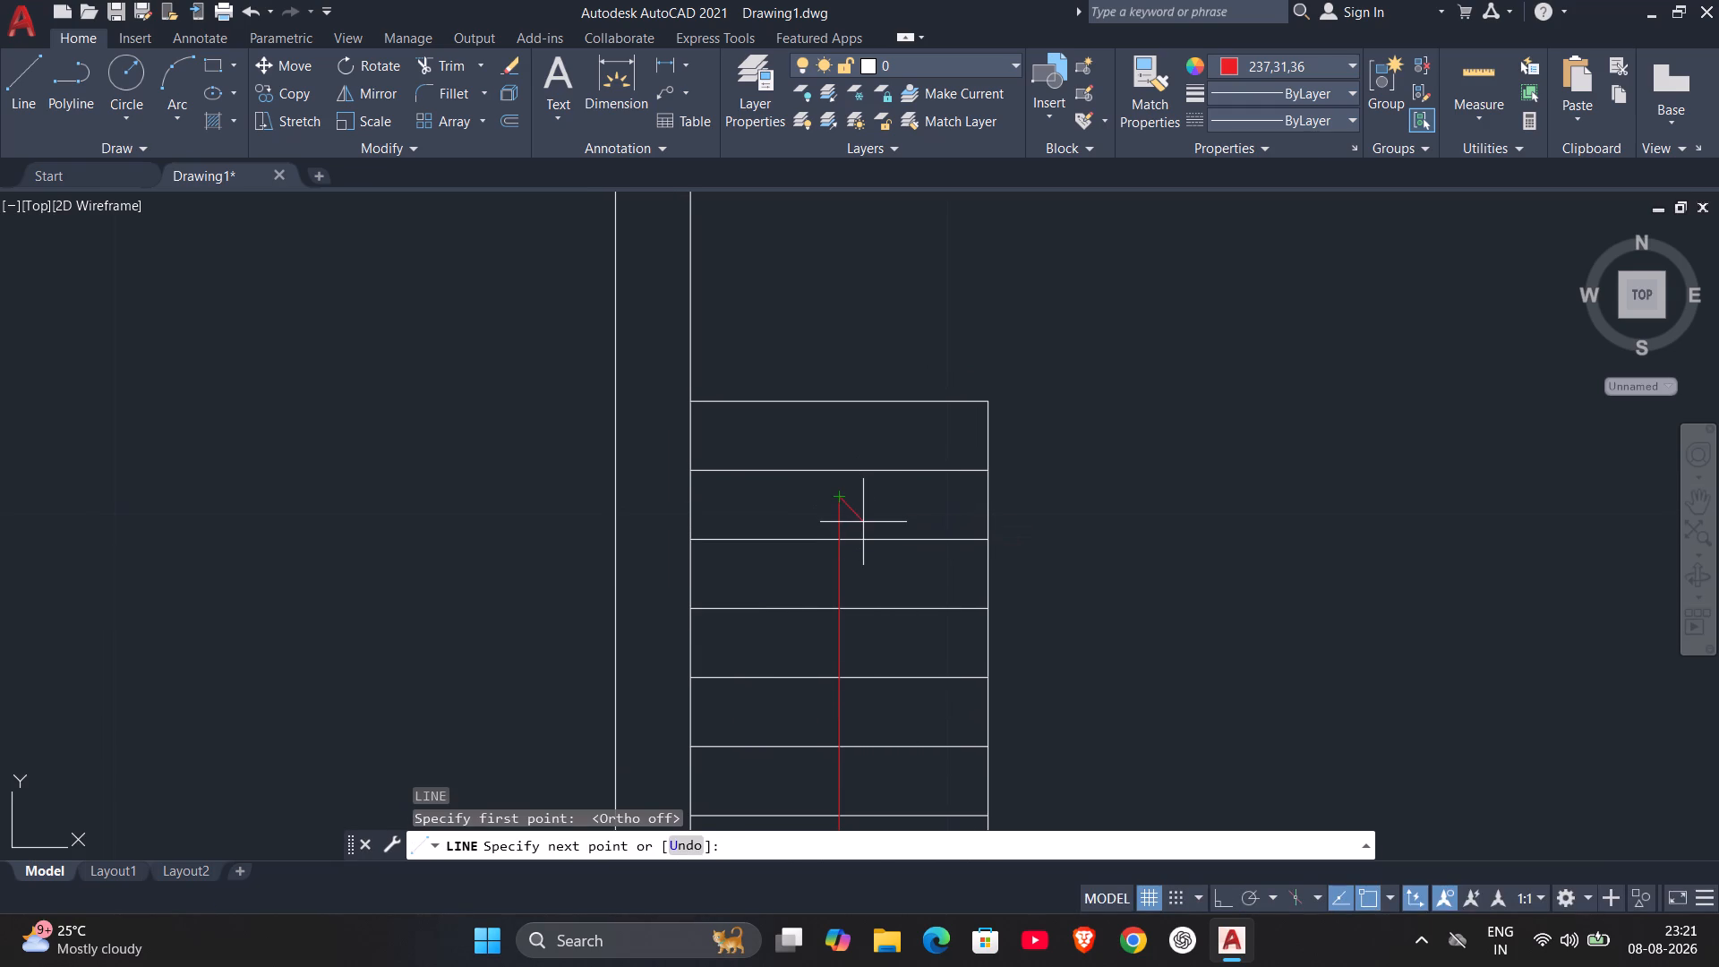
pyautogui.click(863, 522)
pyautogui.press('Escape')
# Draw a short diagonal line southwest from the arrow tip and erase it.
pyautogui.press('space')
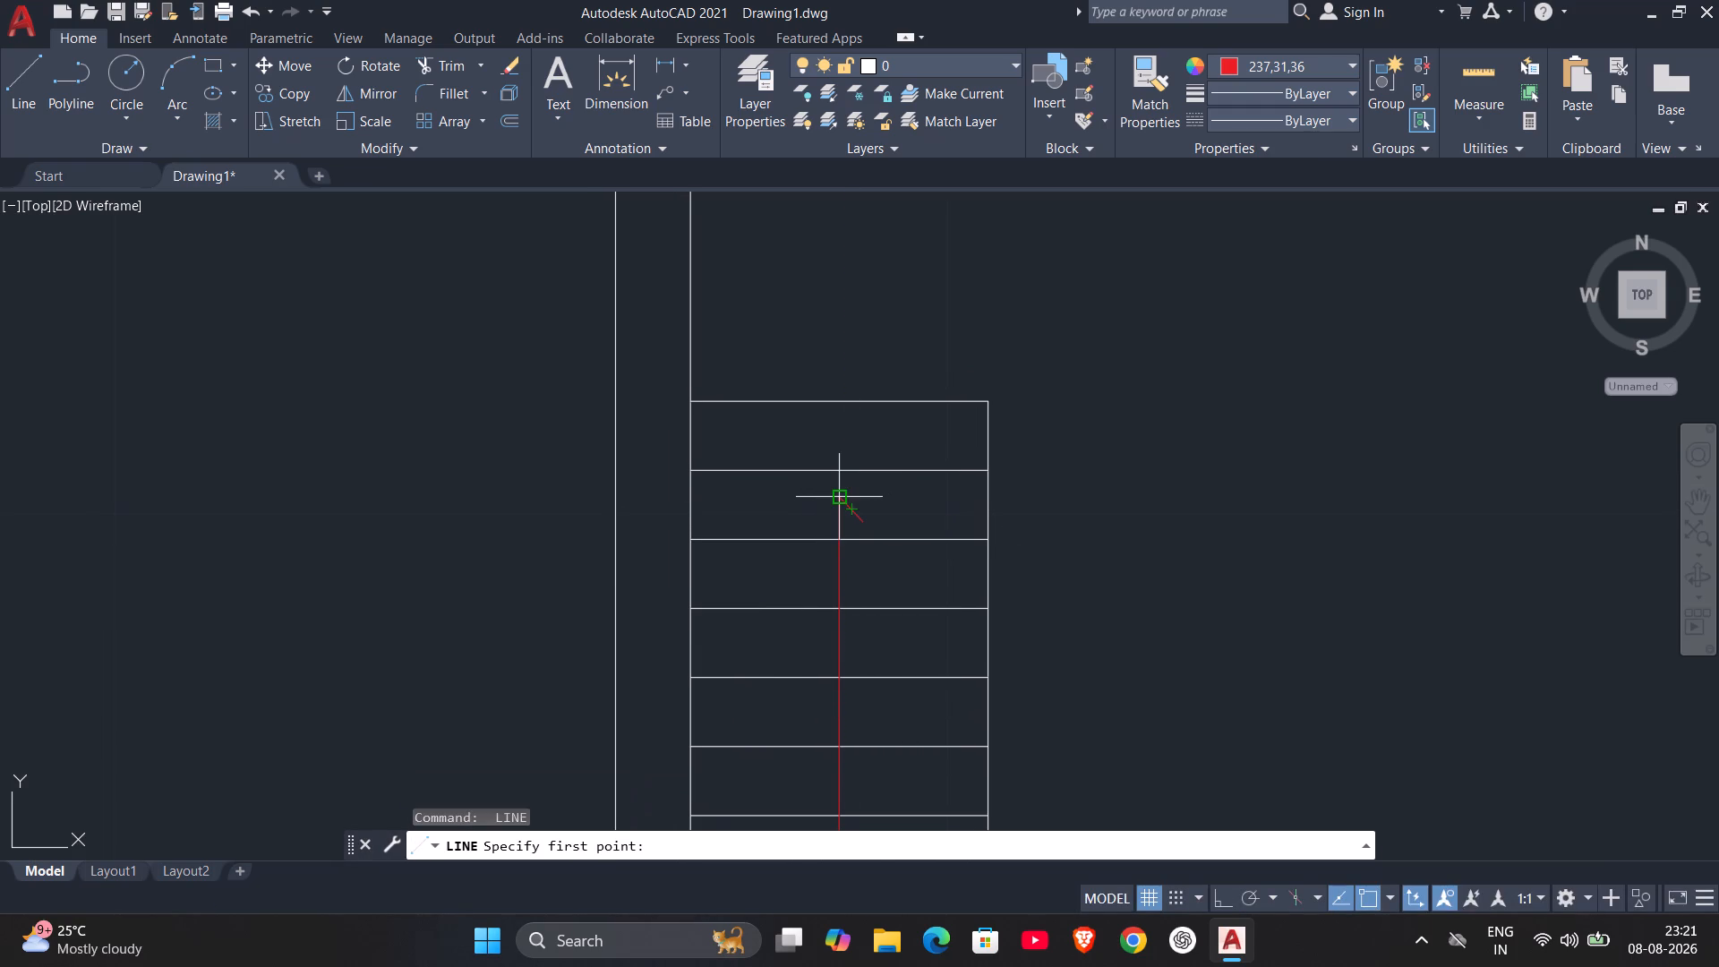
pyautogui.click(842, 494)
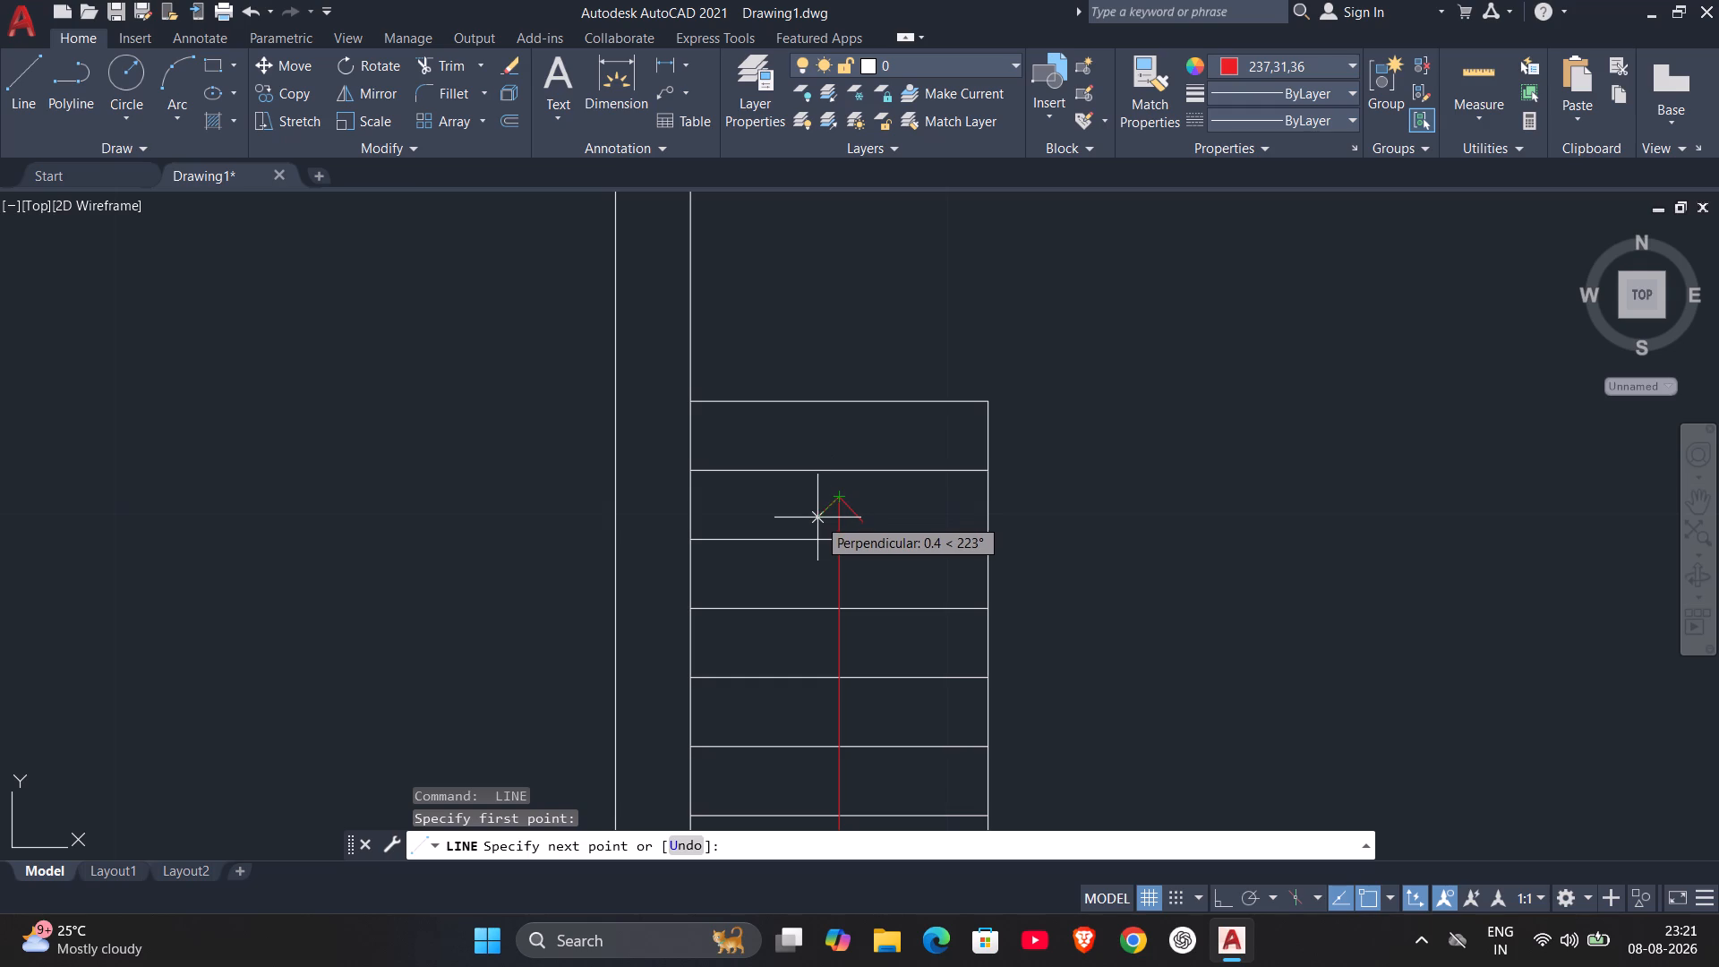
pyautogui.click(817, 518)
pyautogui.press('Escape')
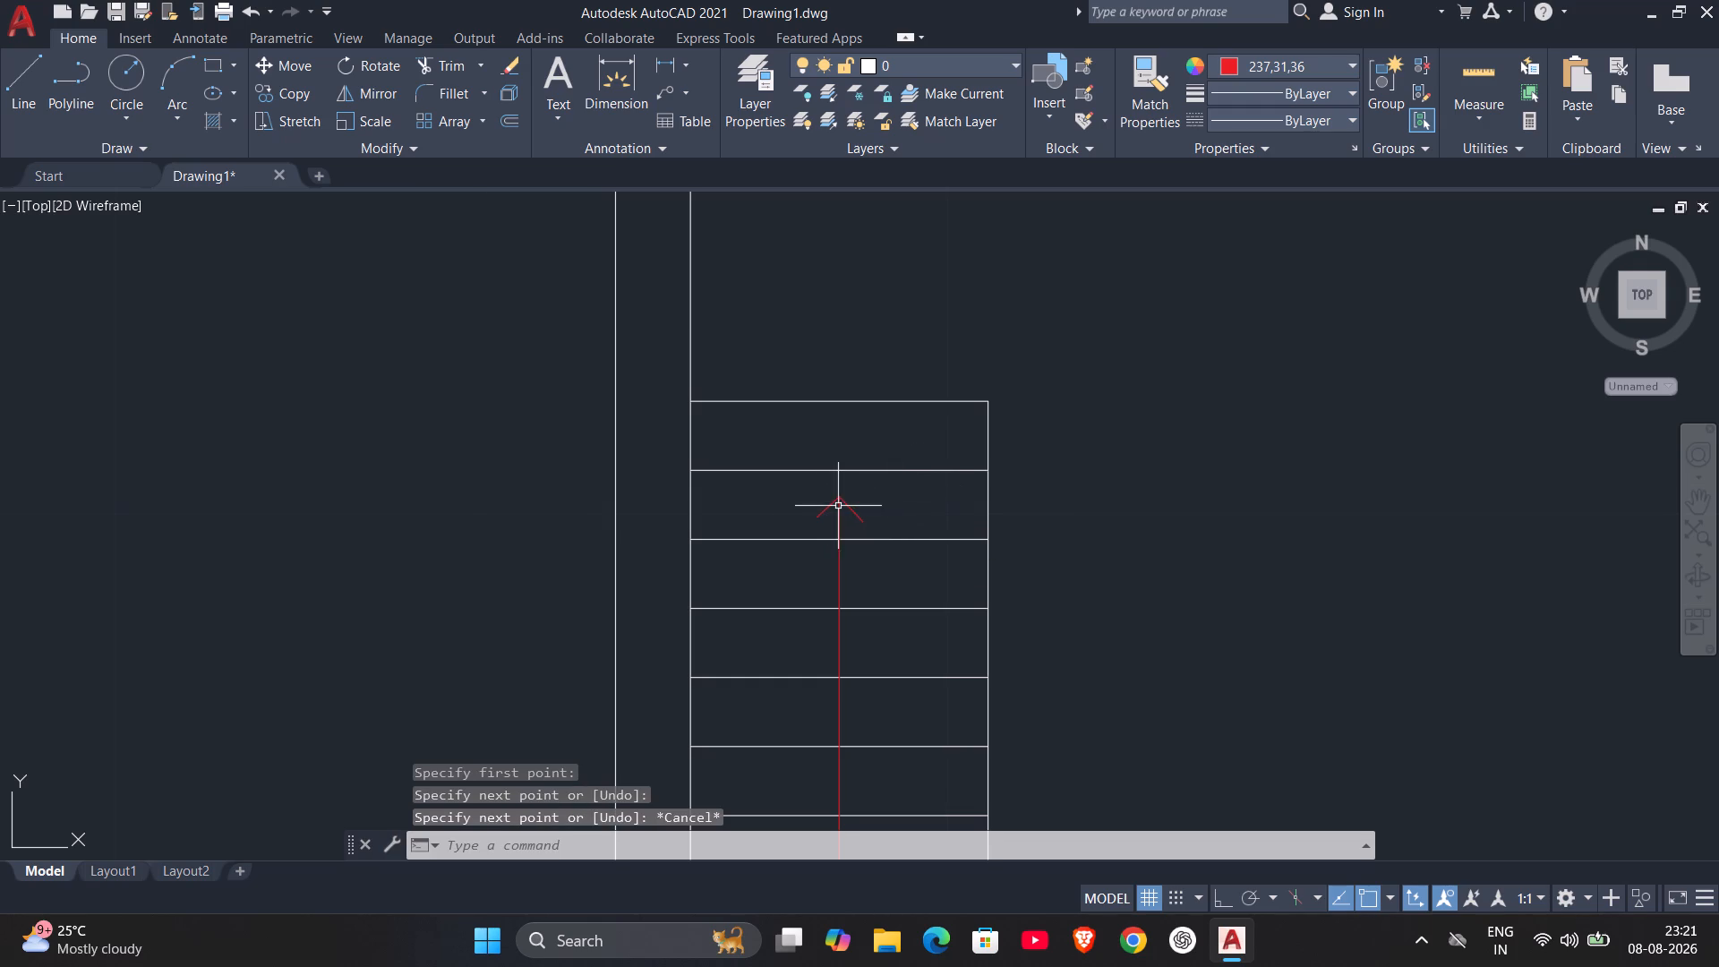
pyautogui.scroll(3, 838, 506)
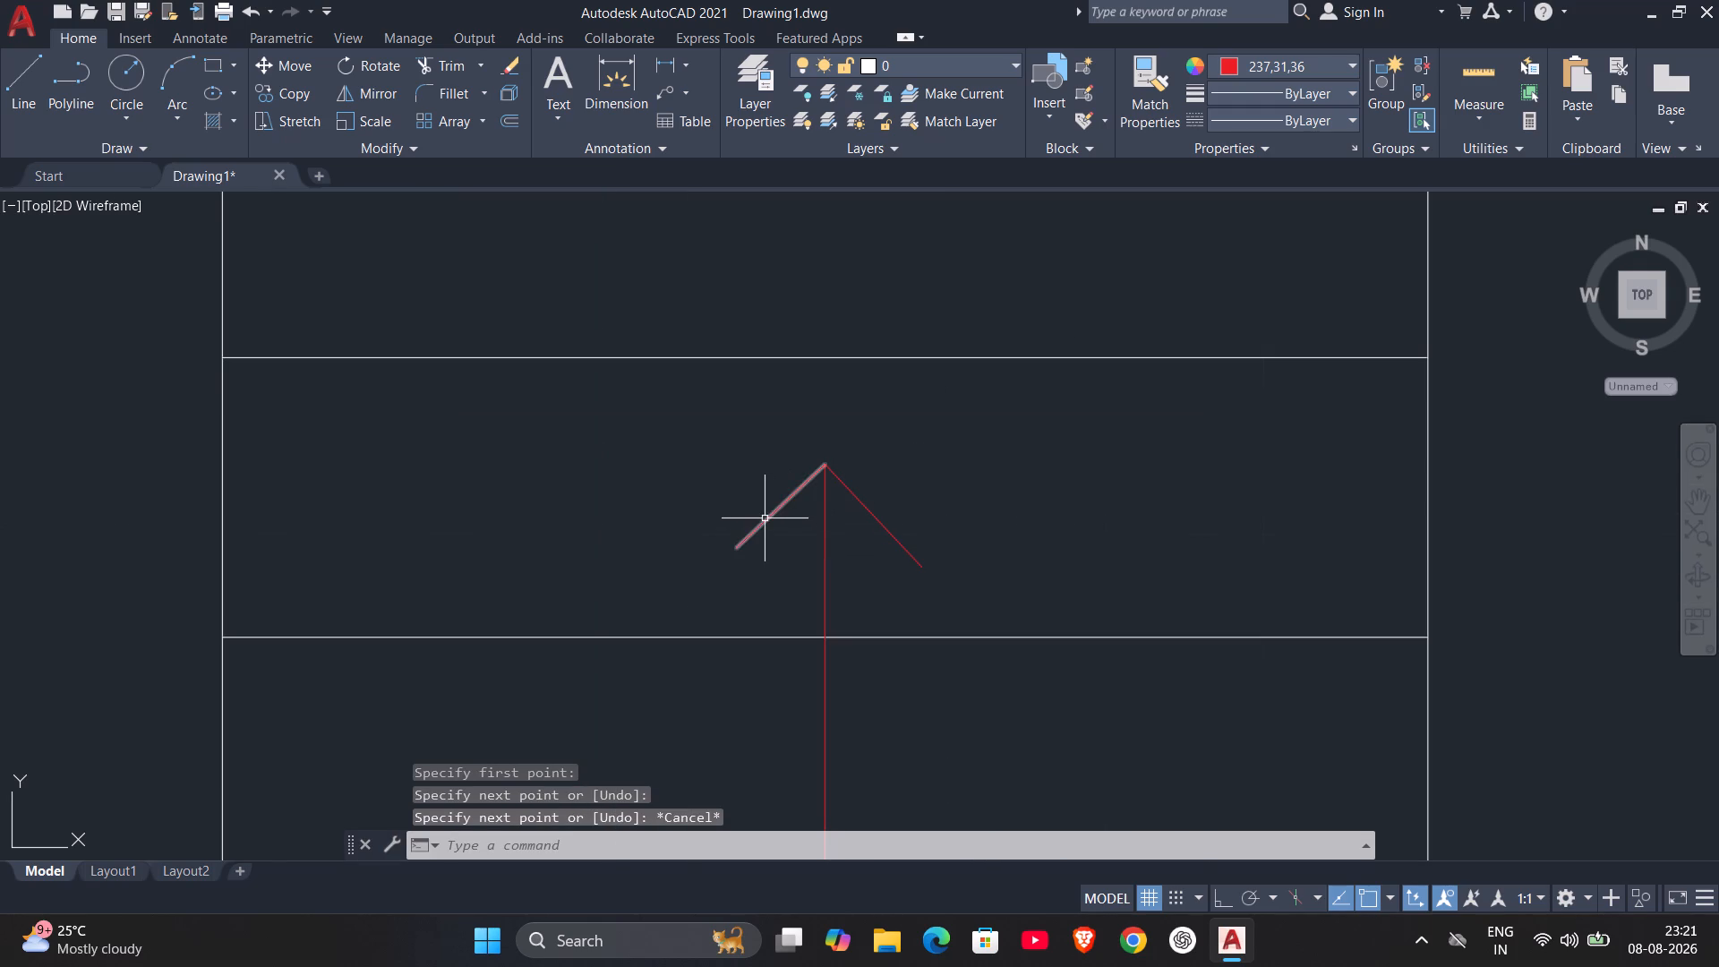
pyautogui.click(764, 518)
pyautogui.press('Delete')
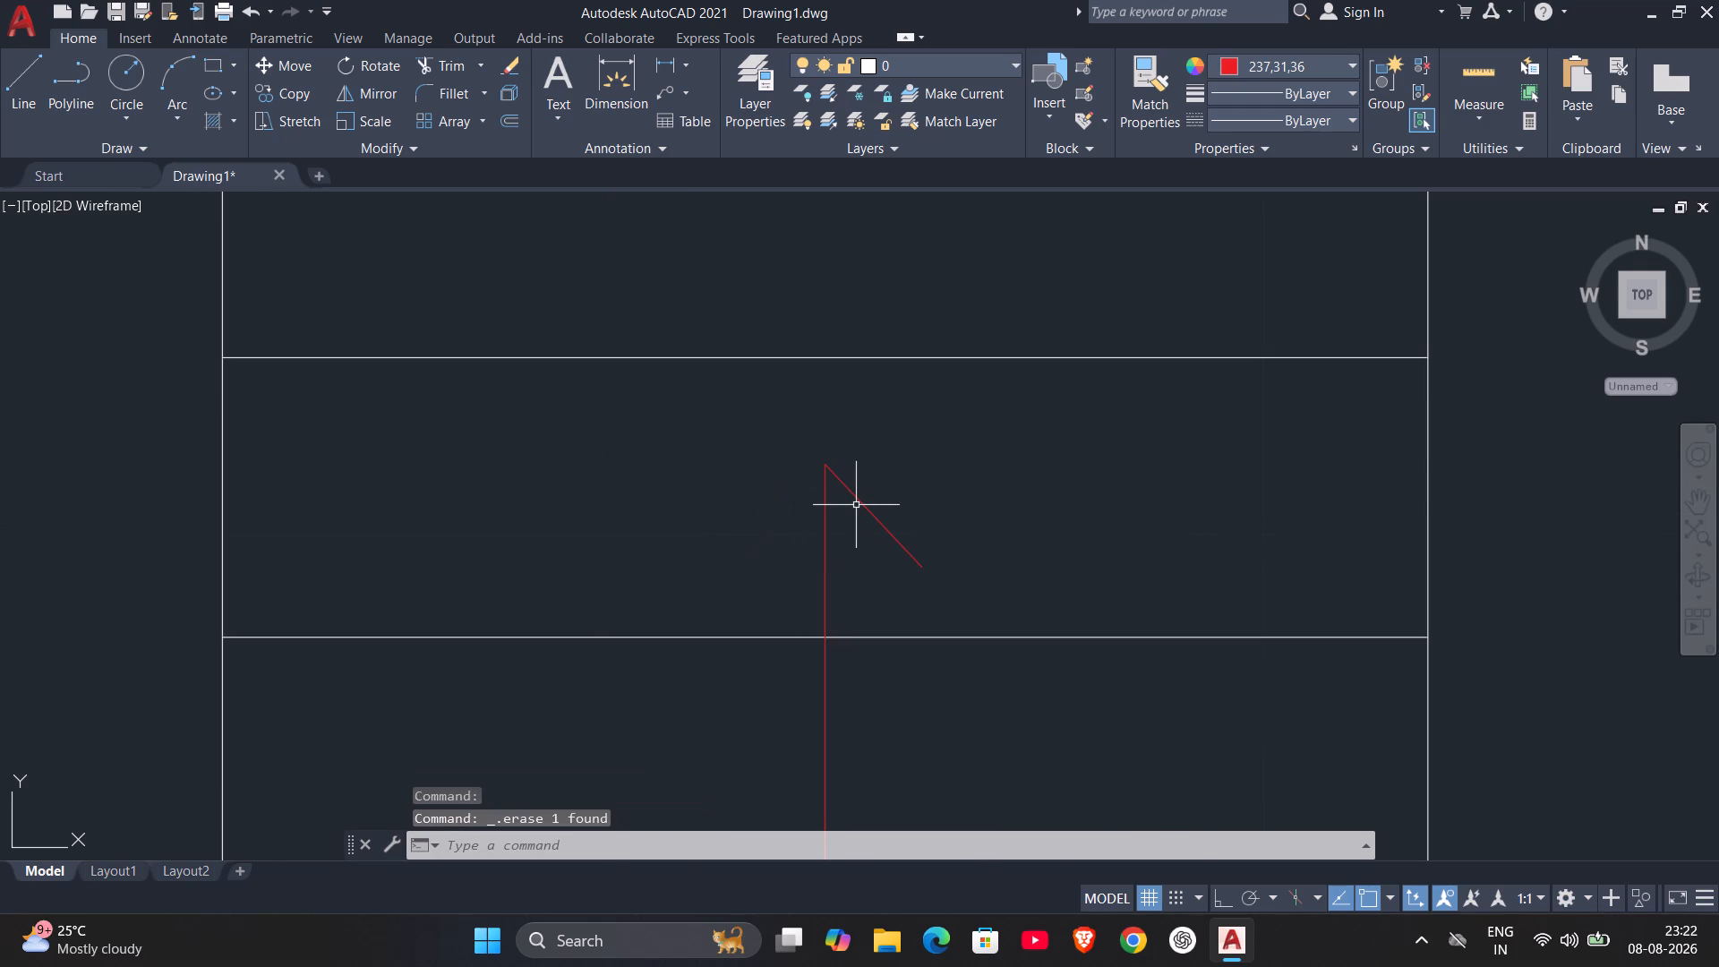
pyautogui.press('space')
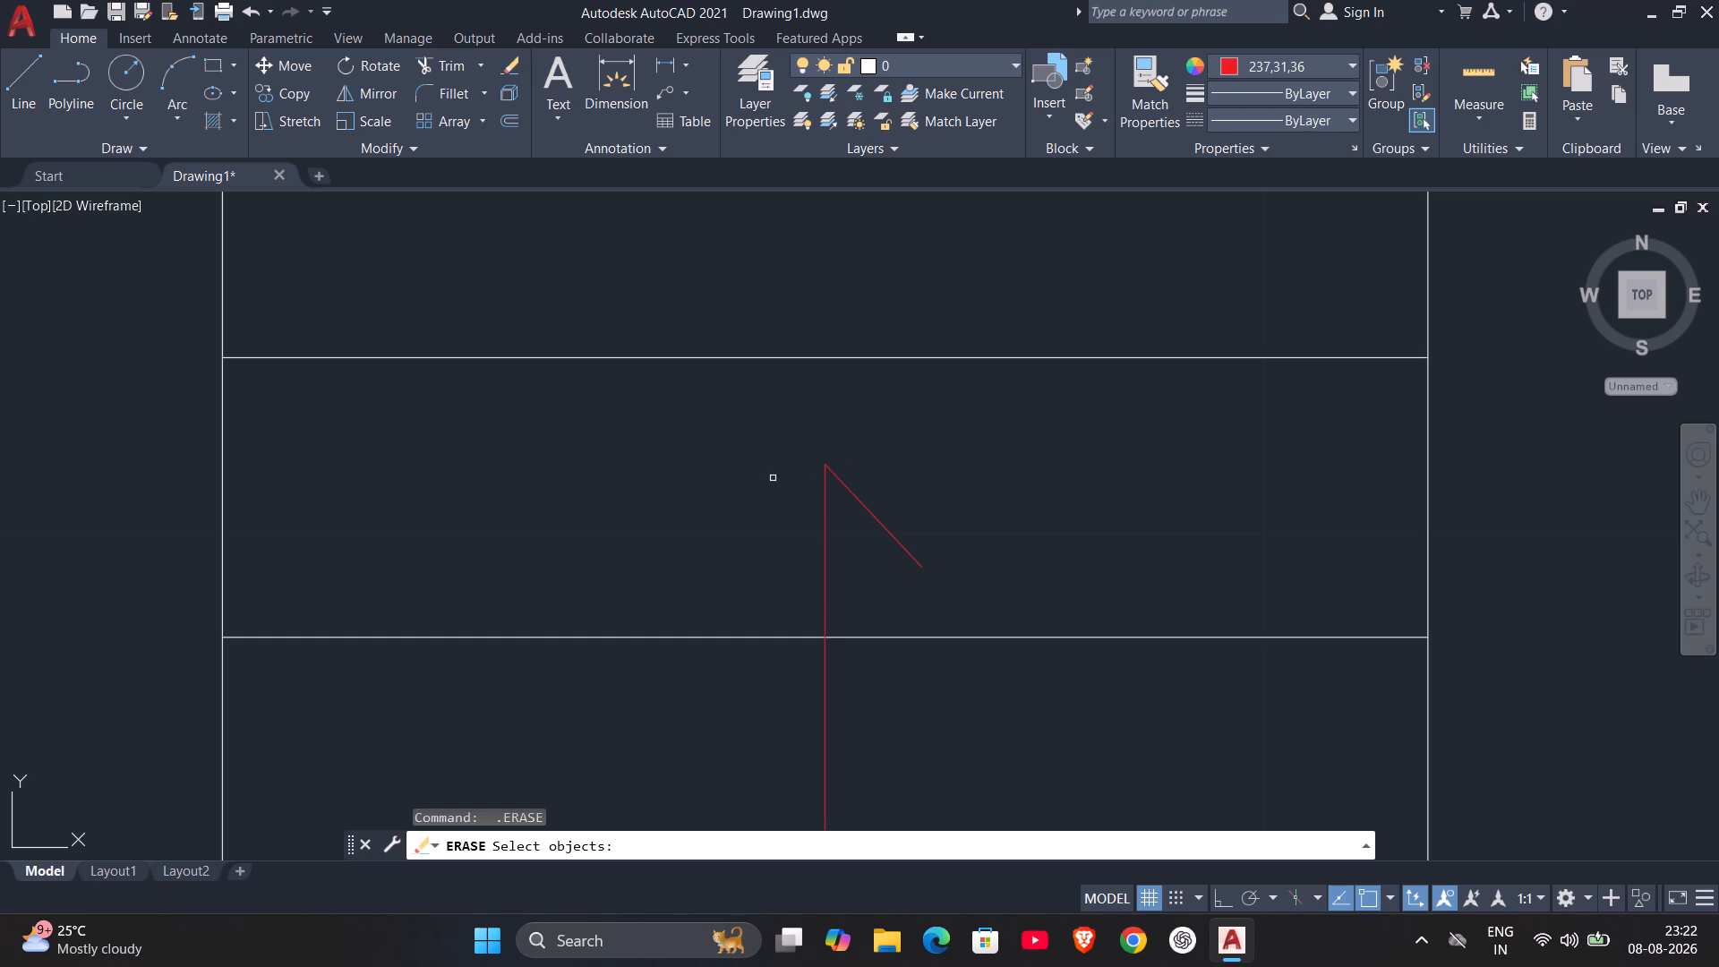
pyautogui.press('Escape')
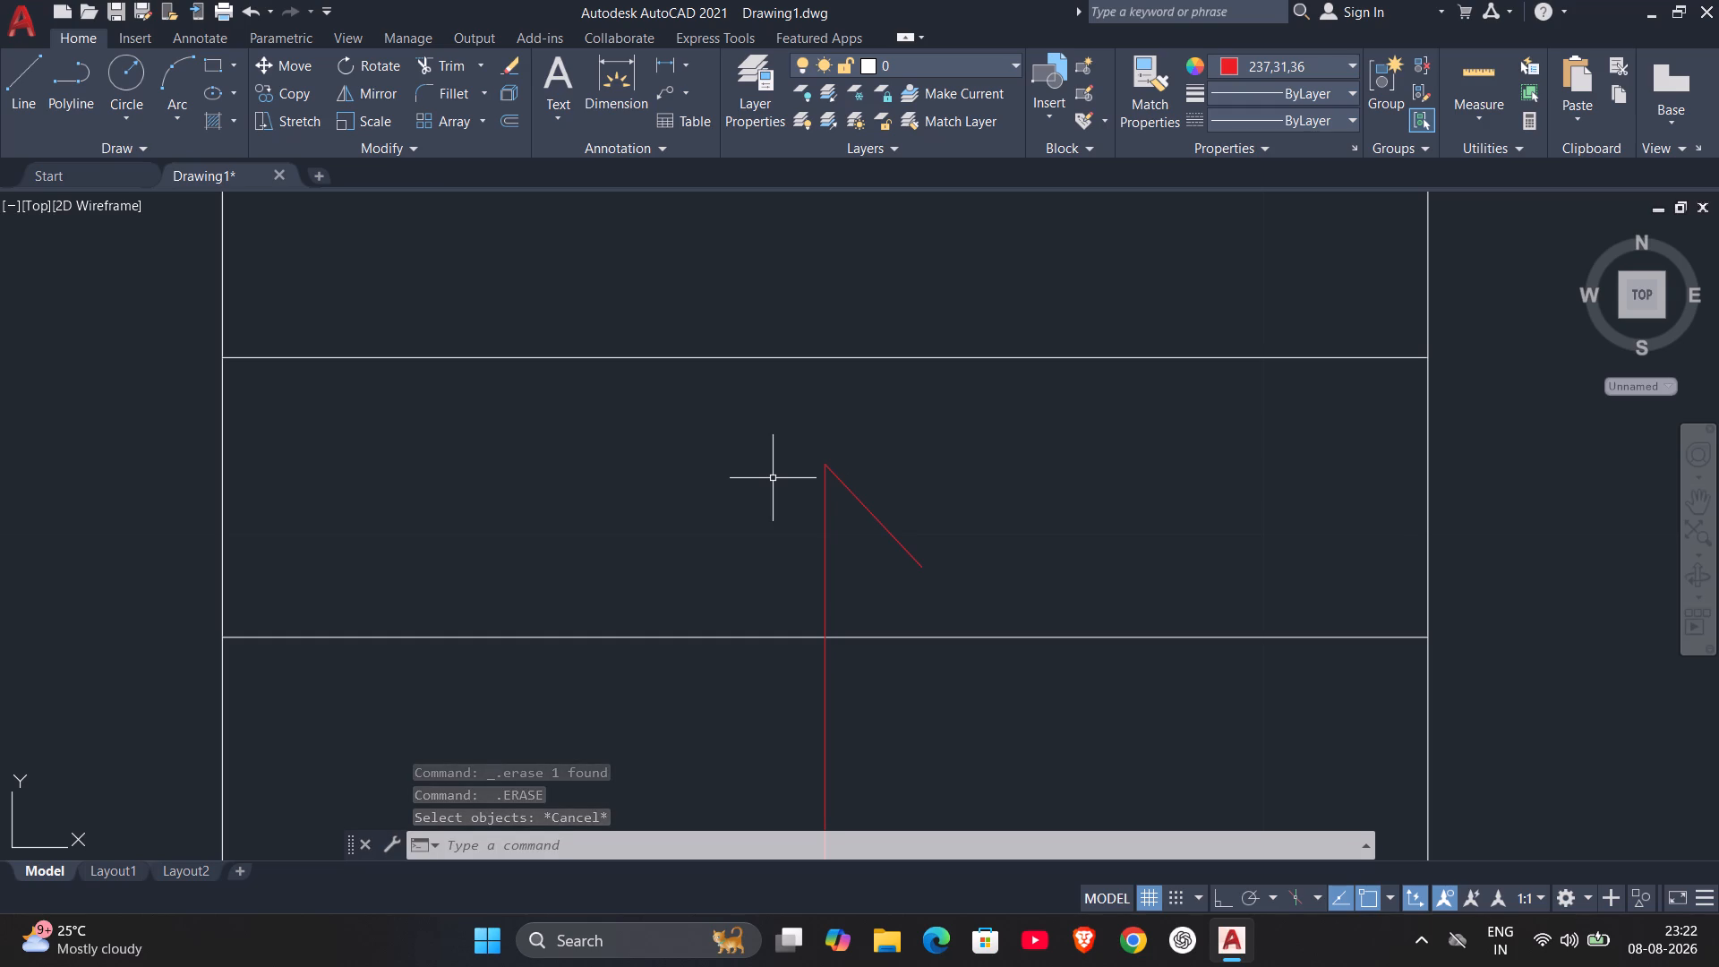
# Draw a line about 0.4 long at 223° from the arrow tip to complete the arrowhead.
pyautogui.press('l')
pyautogui.press('Return')
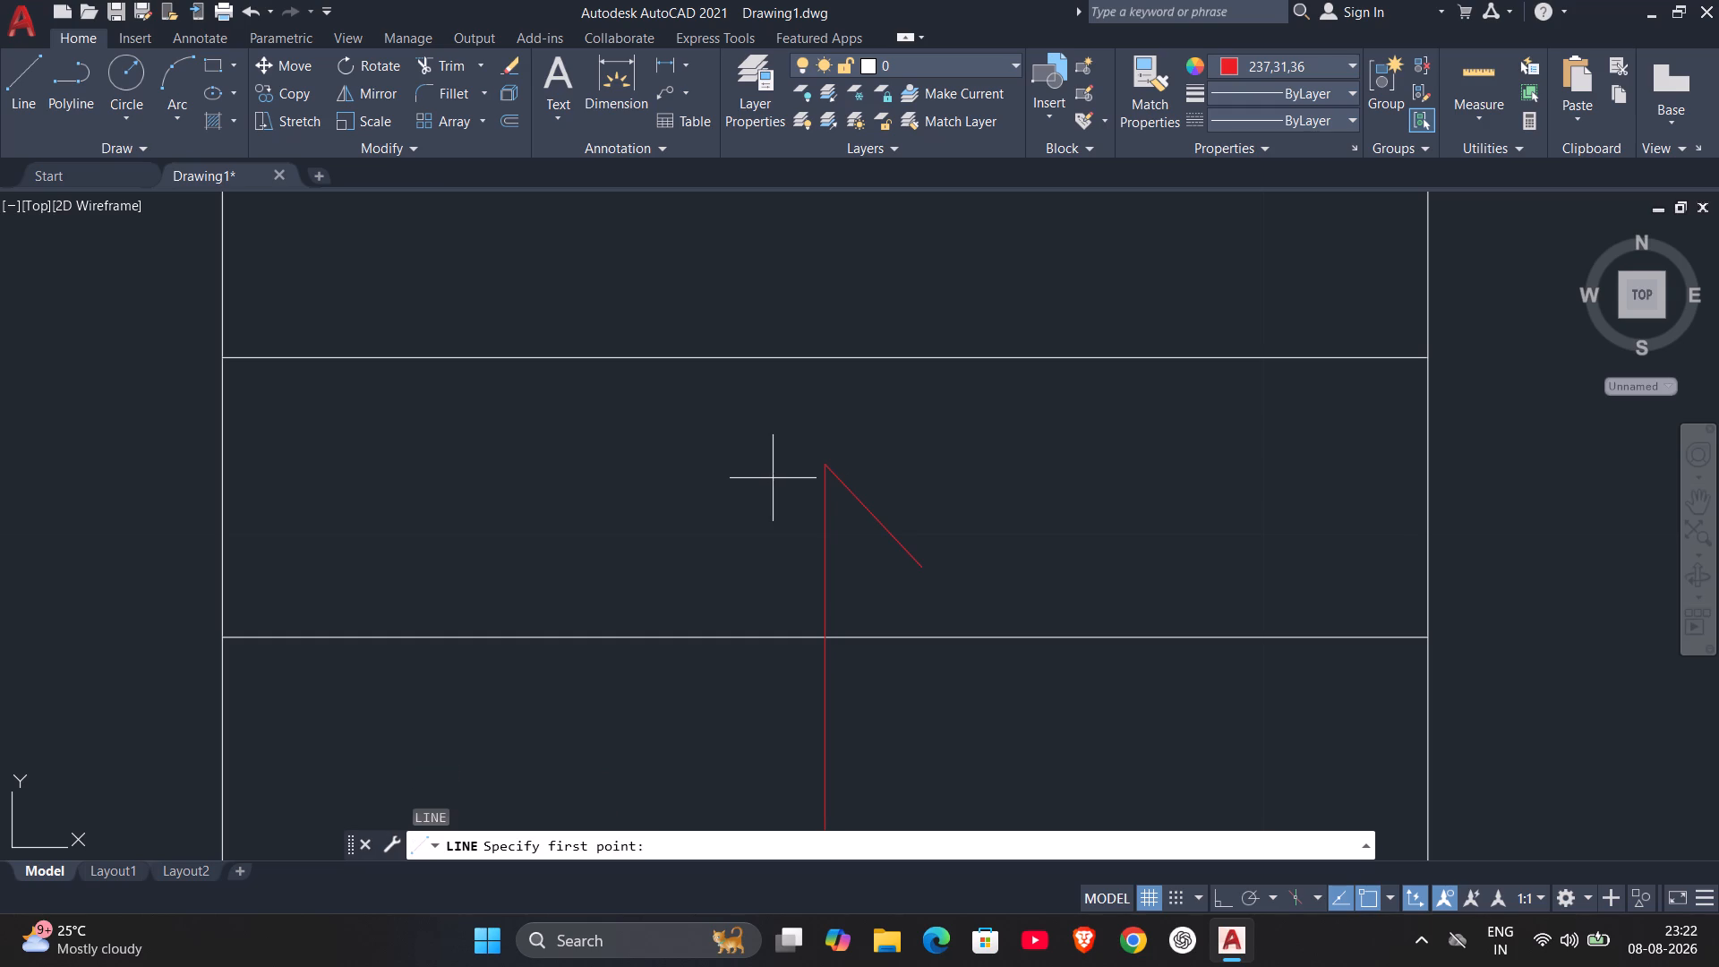
pyautogui.click(824, 466)
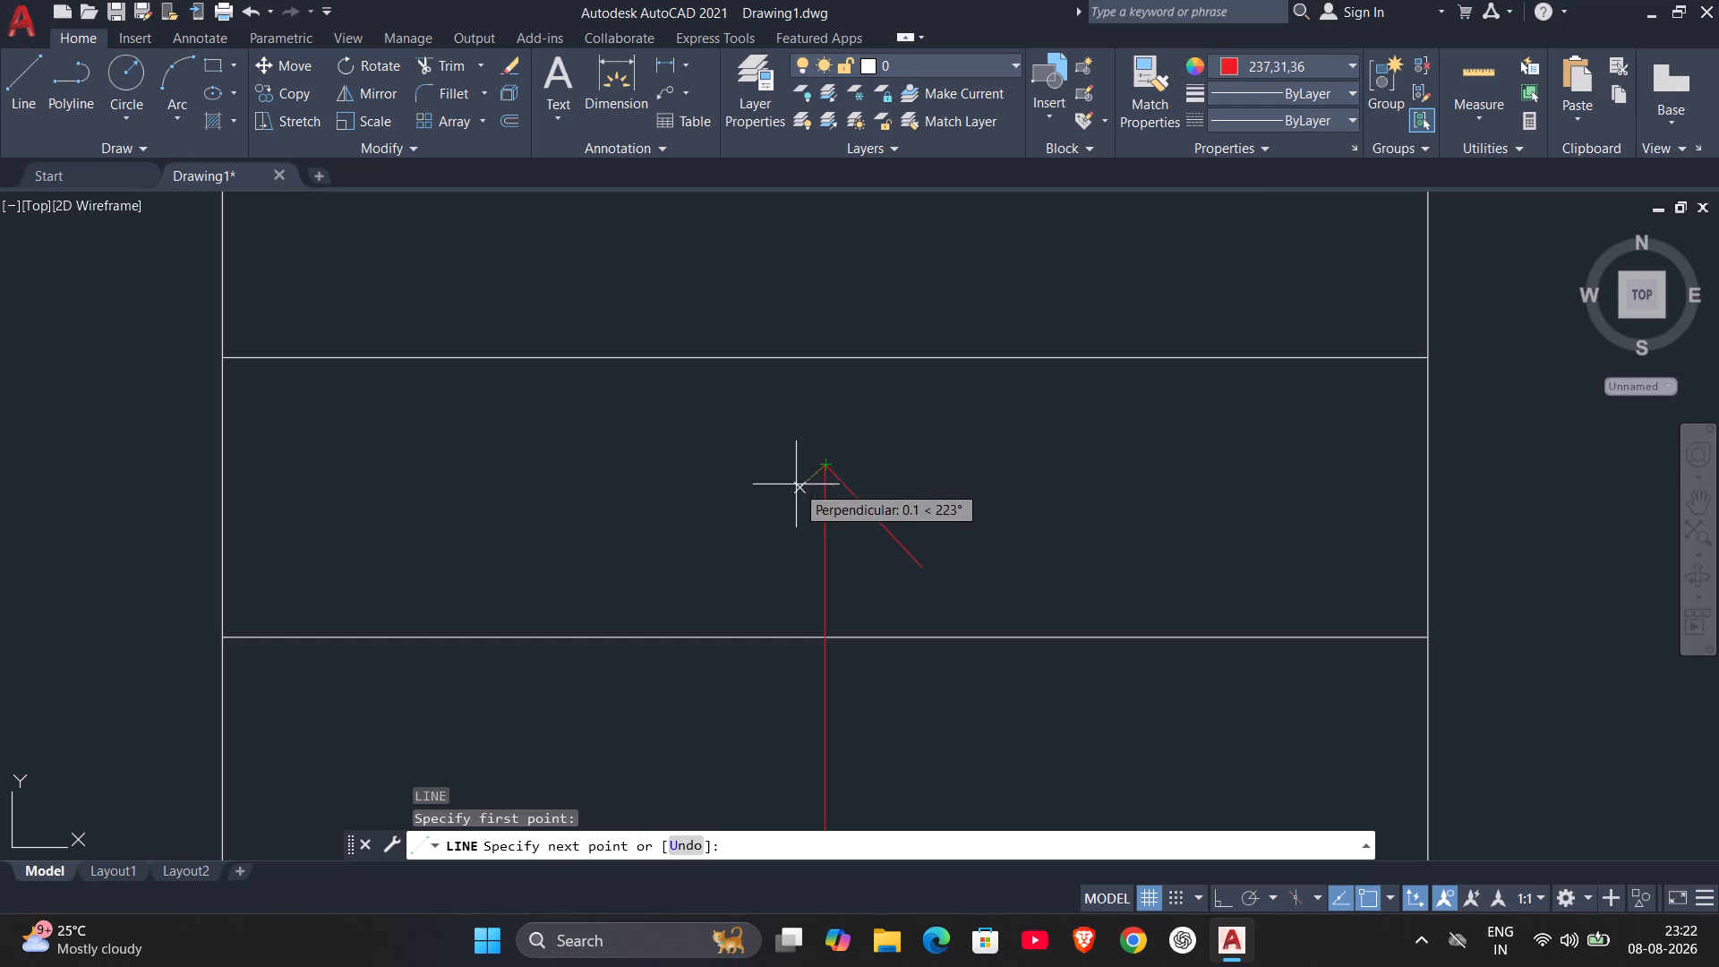
pyautogui.click(727, 550)
pyautogui.press('Escape')
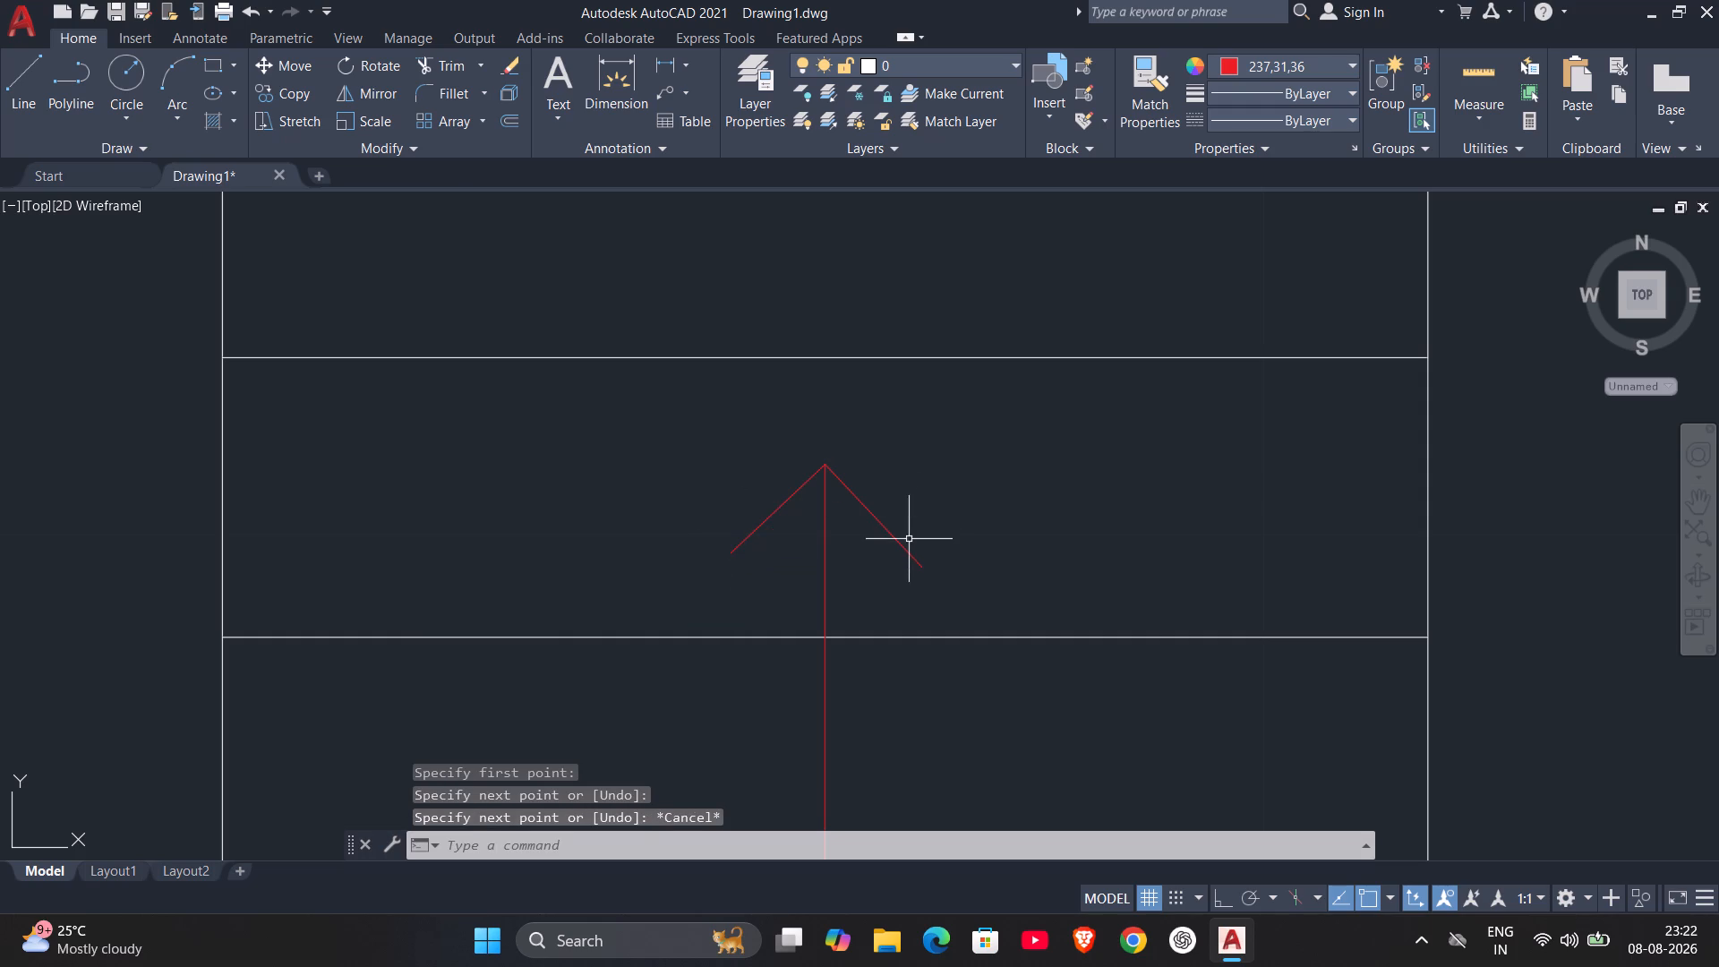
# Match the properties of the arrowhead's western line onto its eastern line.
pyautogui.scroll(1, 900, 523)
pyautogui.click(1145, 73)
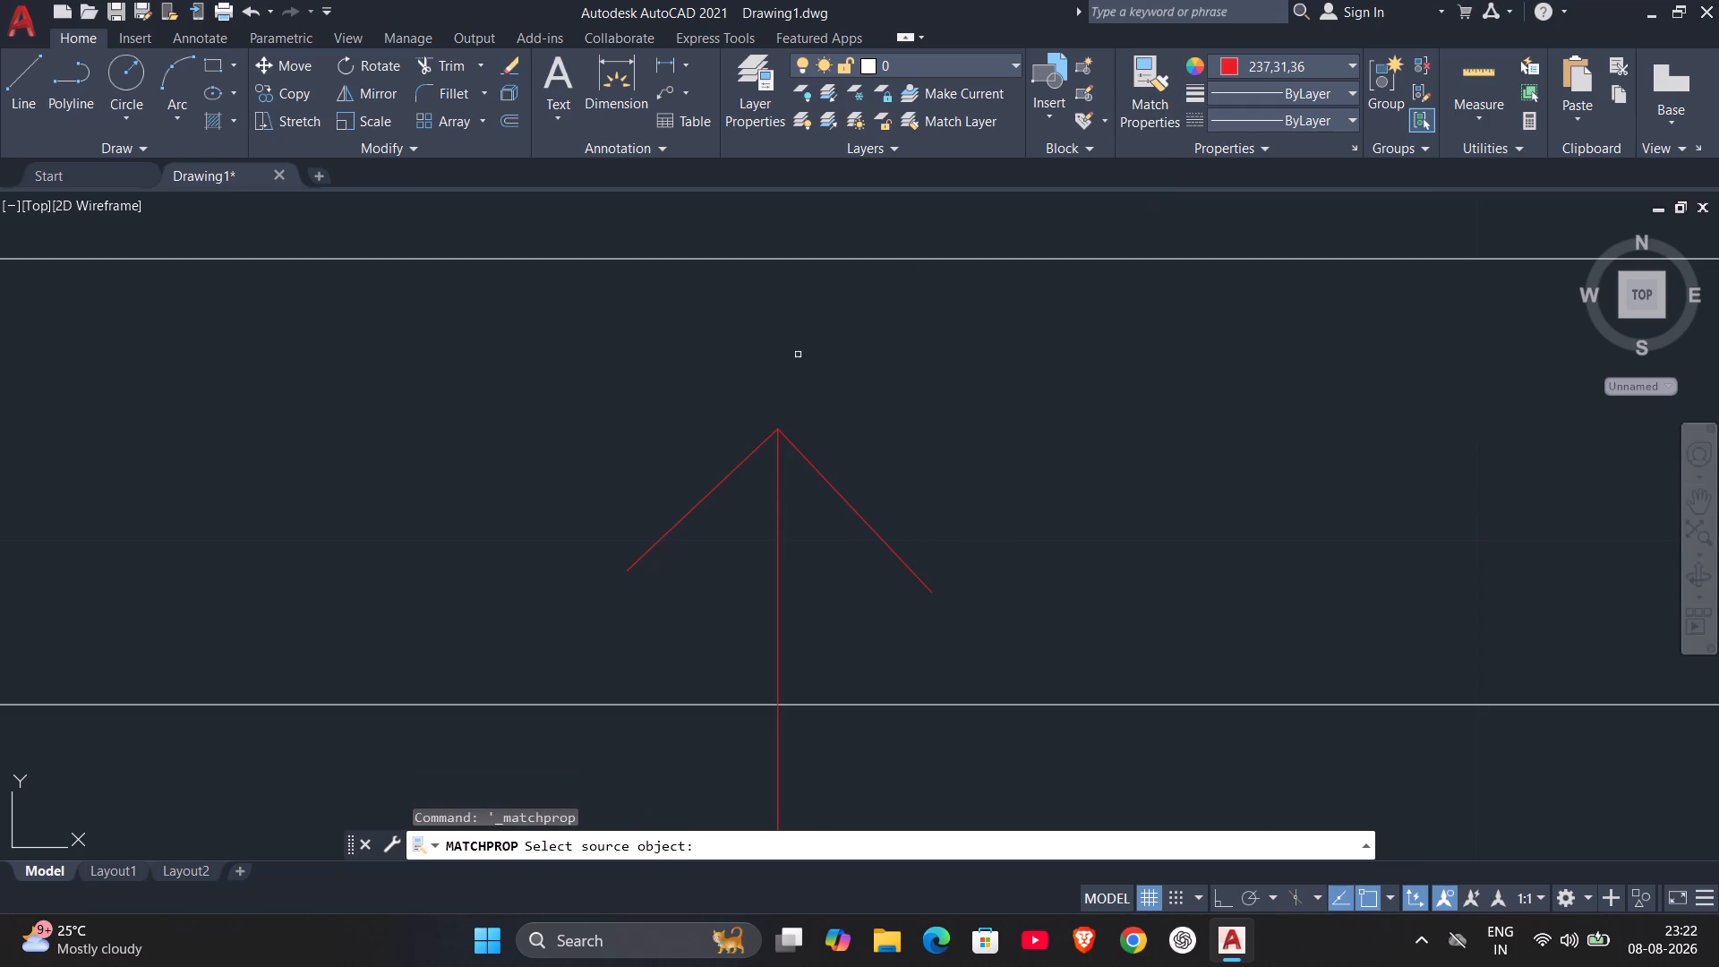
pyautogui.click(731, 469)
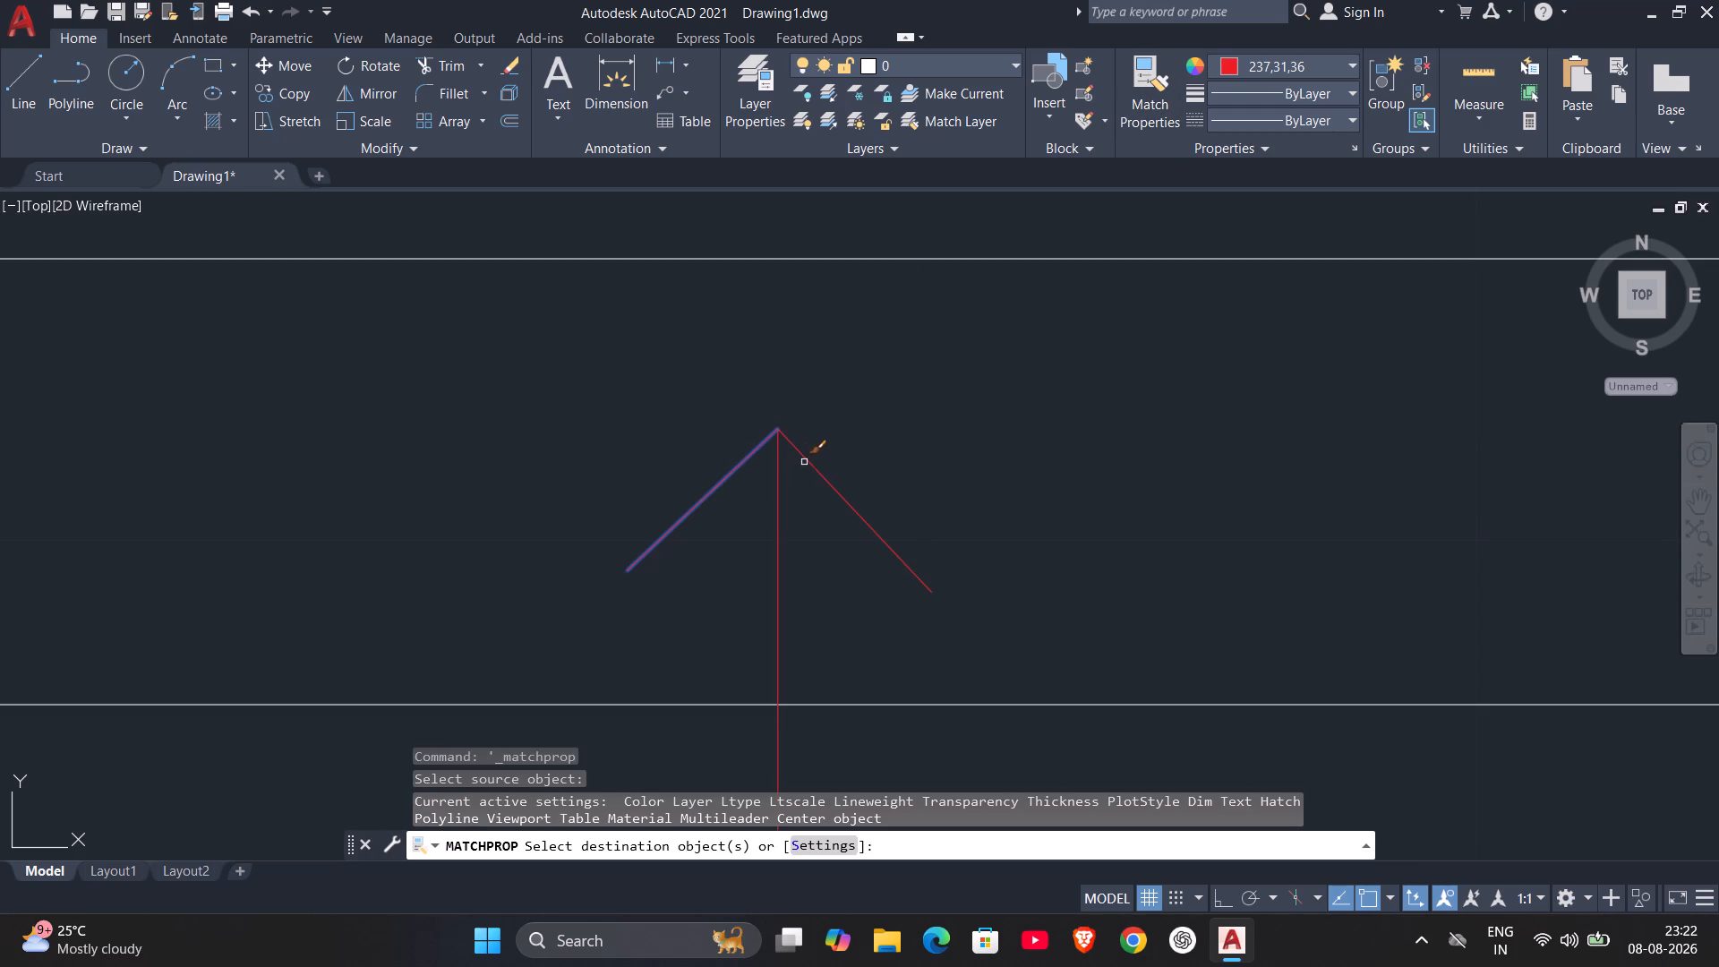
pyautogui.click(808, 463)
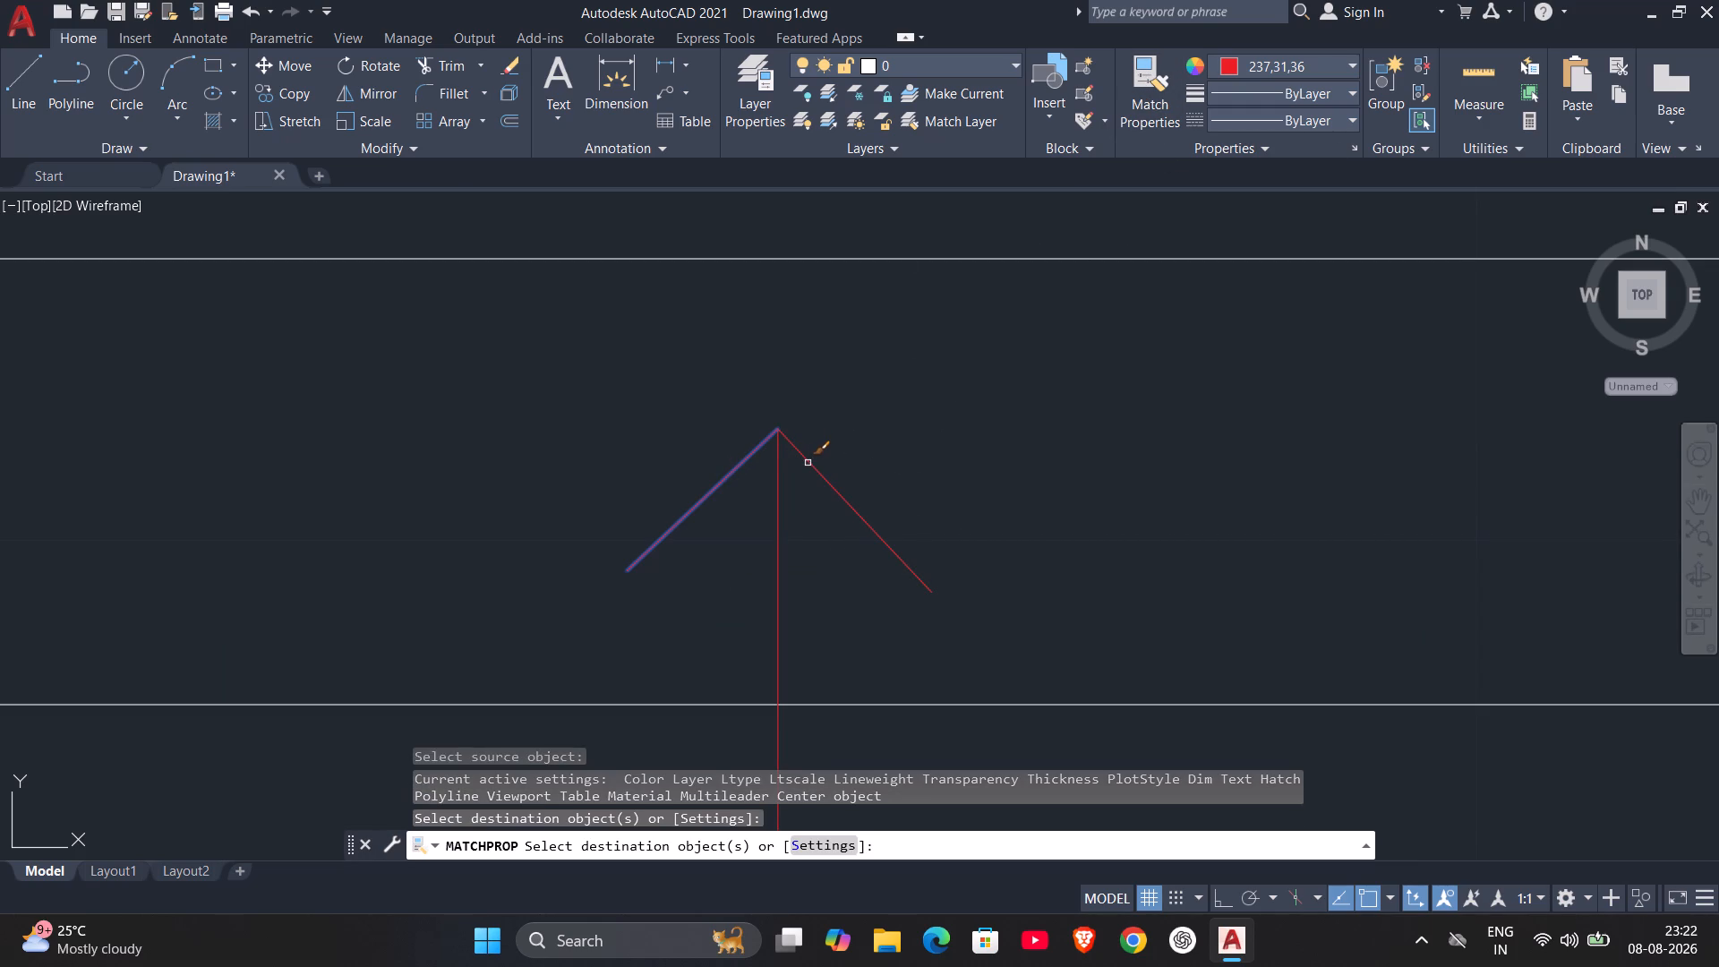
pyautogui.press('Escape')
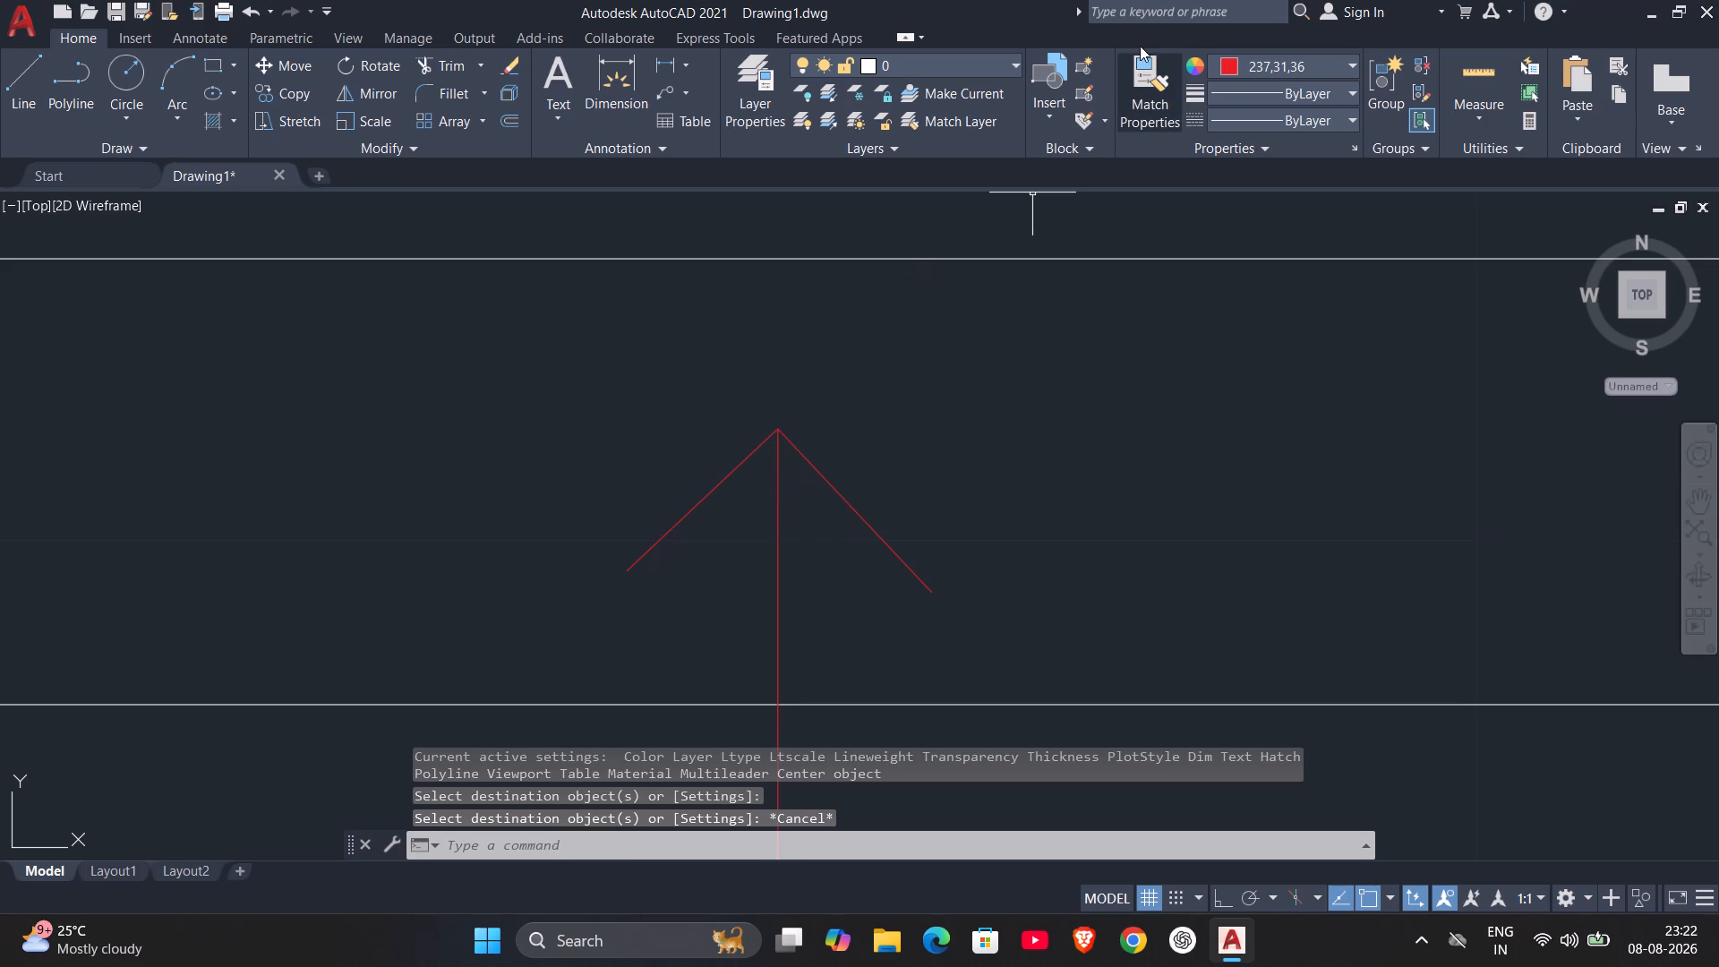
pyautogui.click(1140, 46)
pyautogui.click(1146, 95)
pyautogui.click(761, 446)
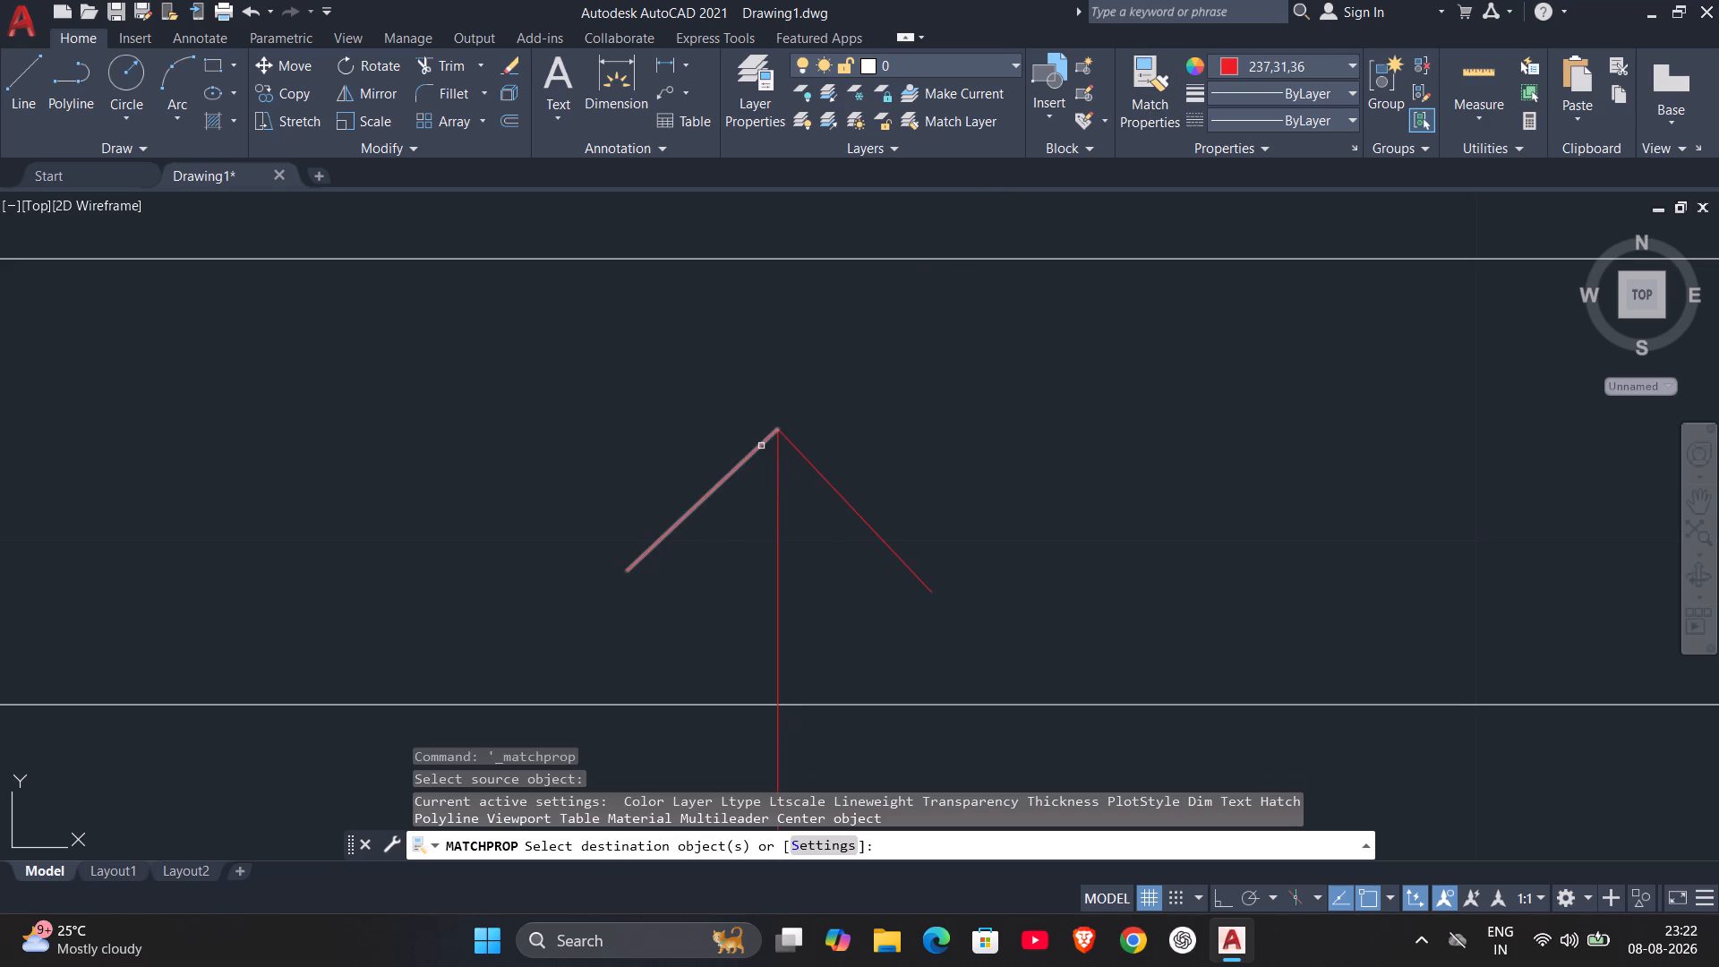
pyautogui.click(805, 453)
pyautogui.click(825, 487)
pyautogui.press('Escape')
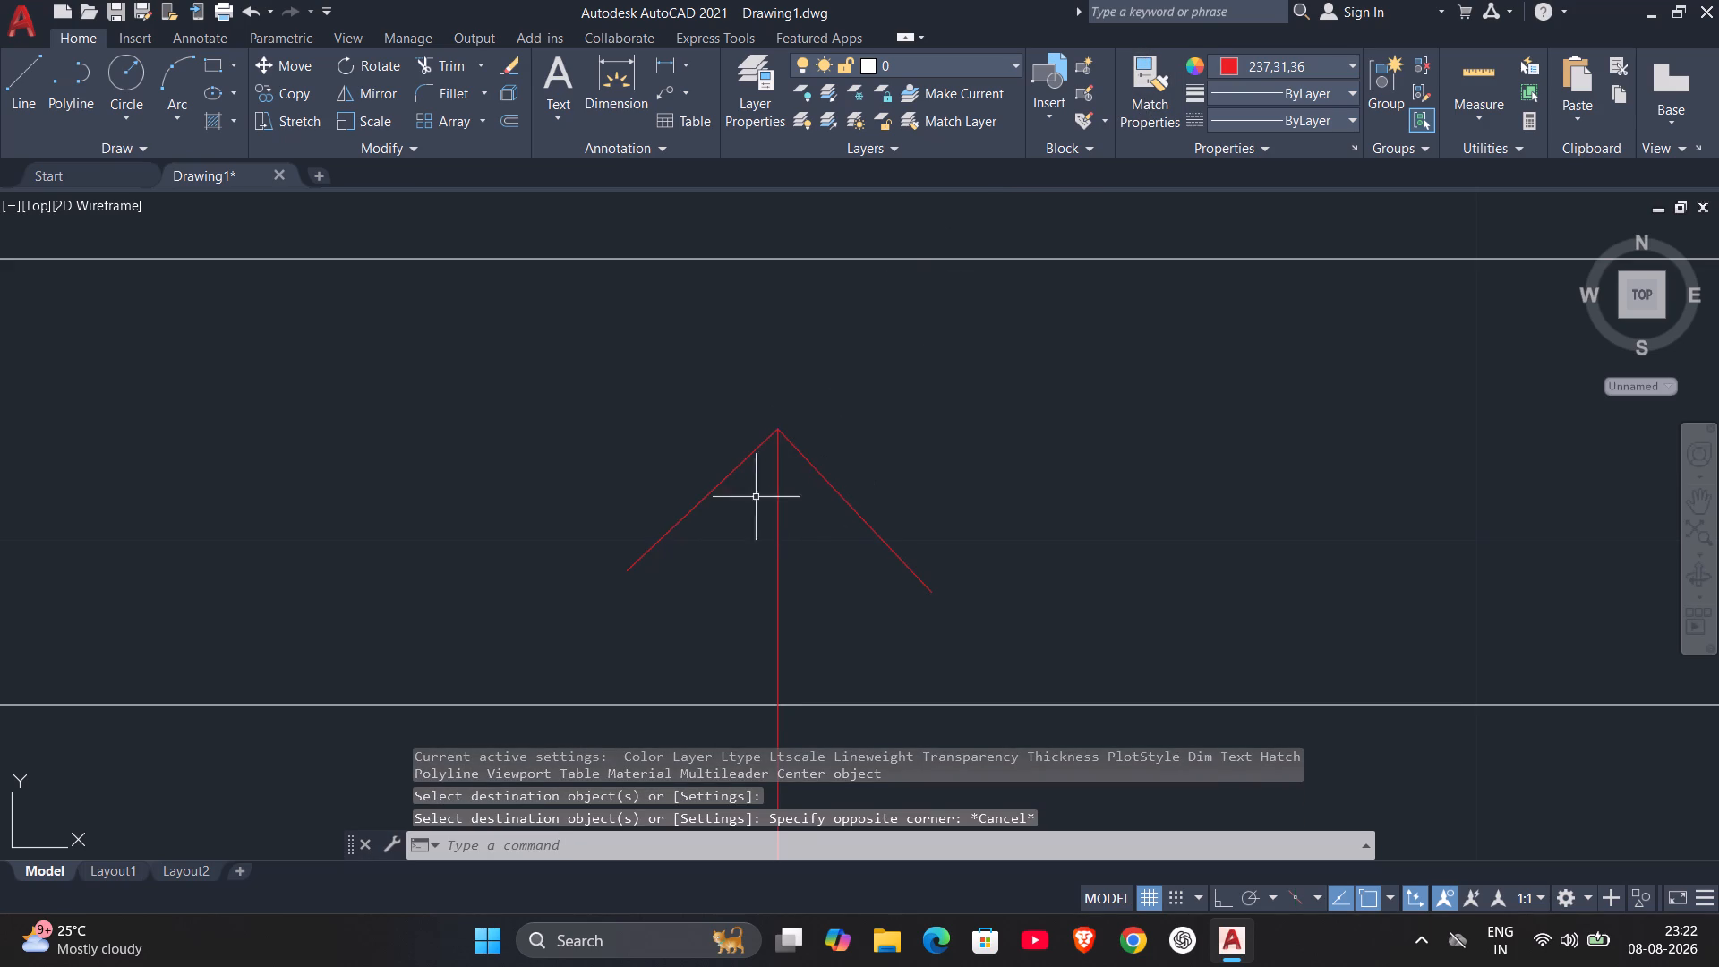
# Draw a horizontal construction line about 0.6 long eastward from the lower end of the arrowhead's western line, crossing its eastern line.
pyautogui.press('l')
pyautogui.press('Return')
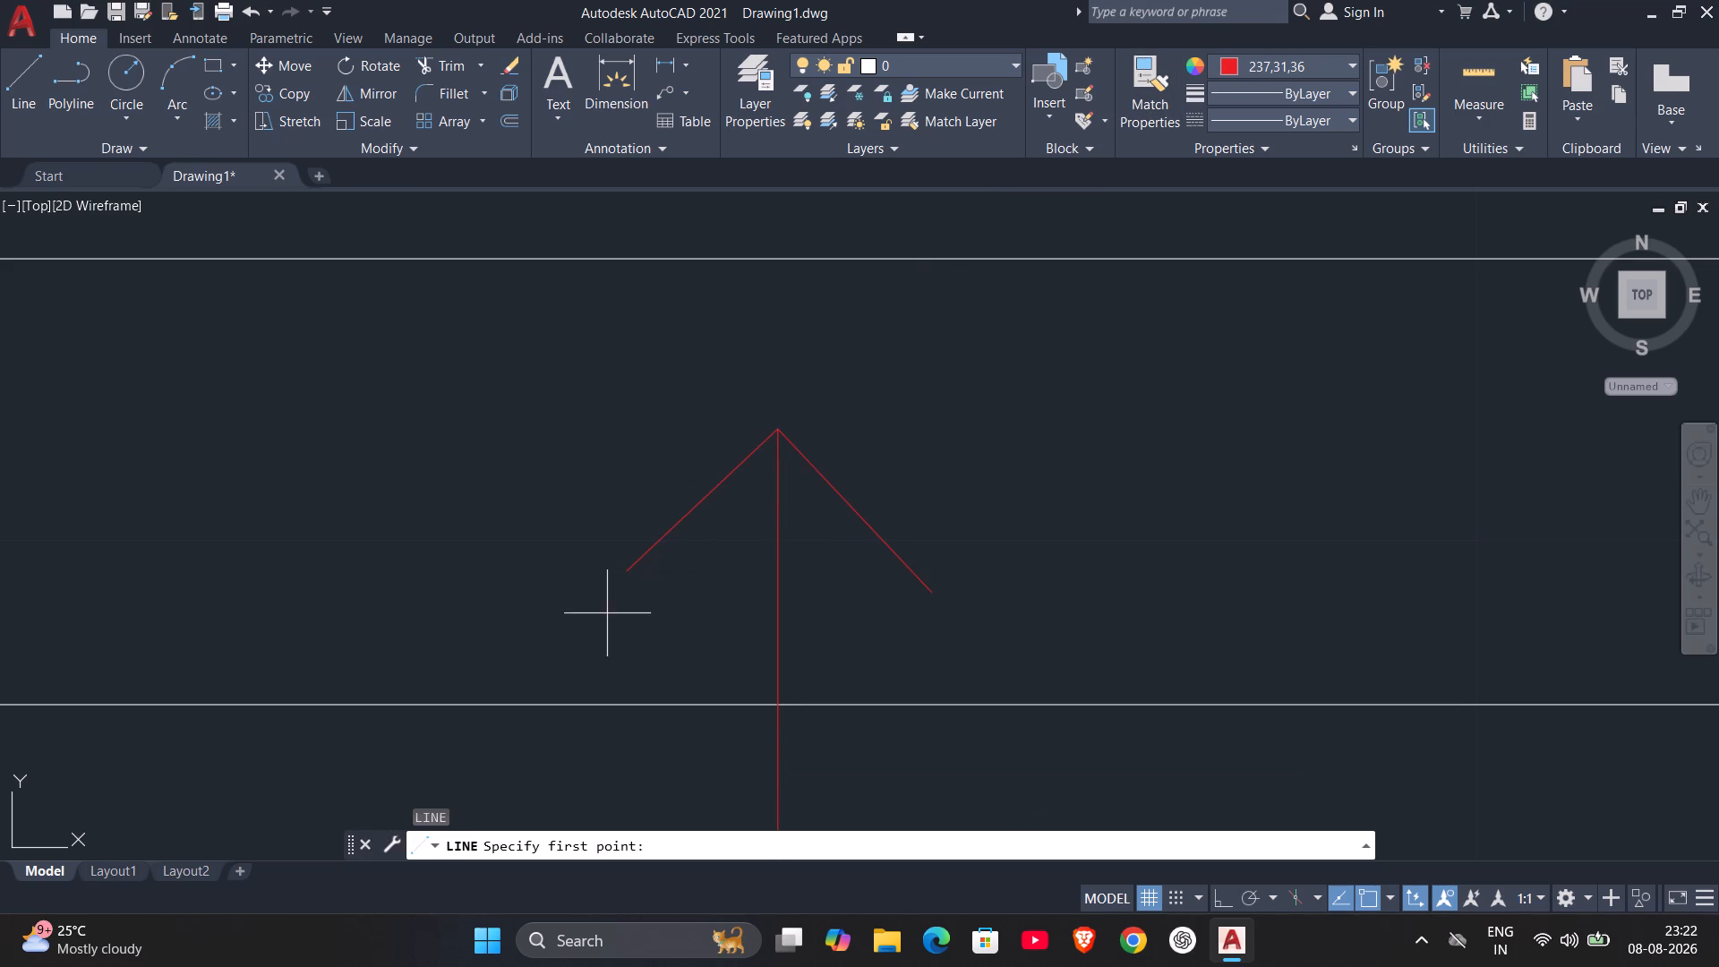
pyautogui.click(635, 571)
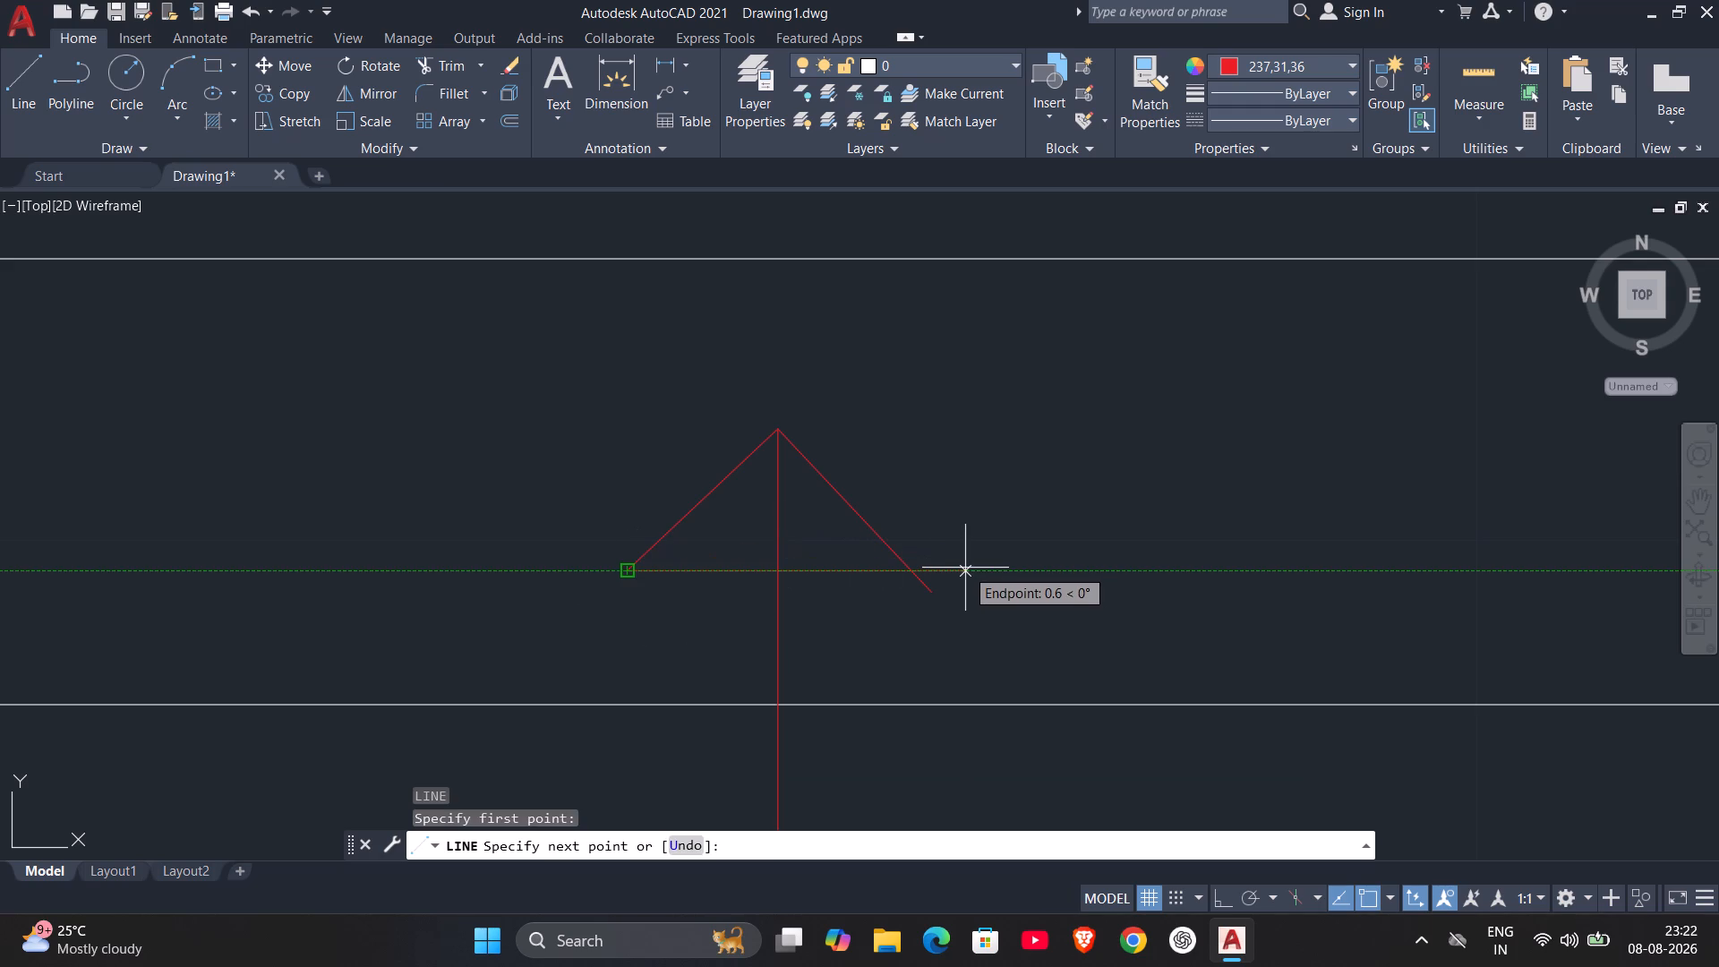
pyautogui.click(965, 568)
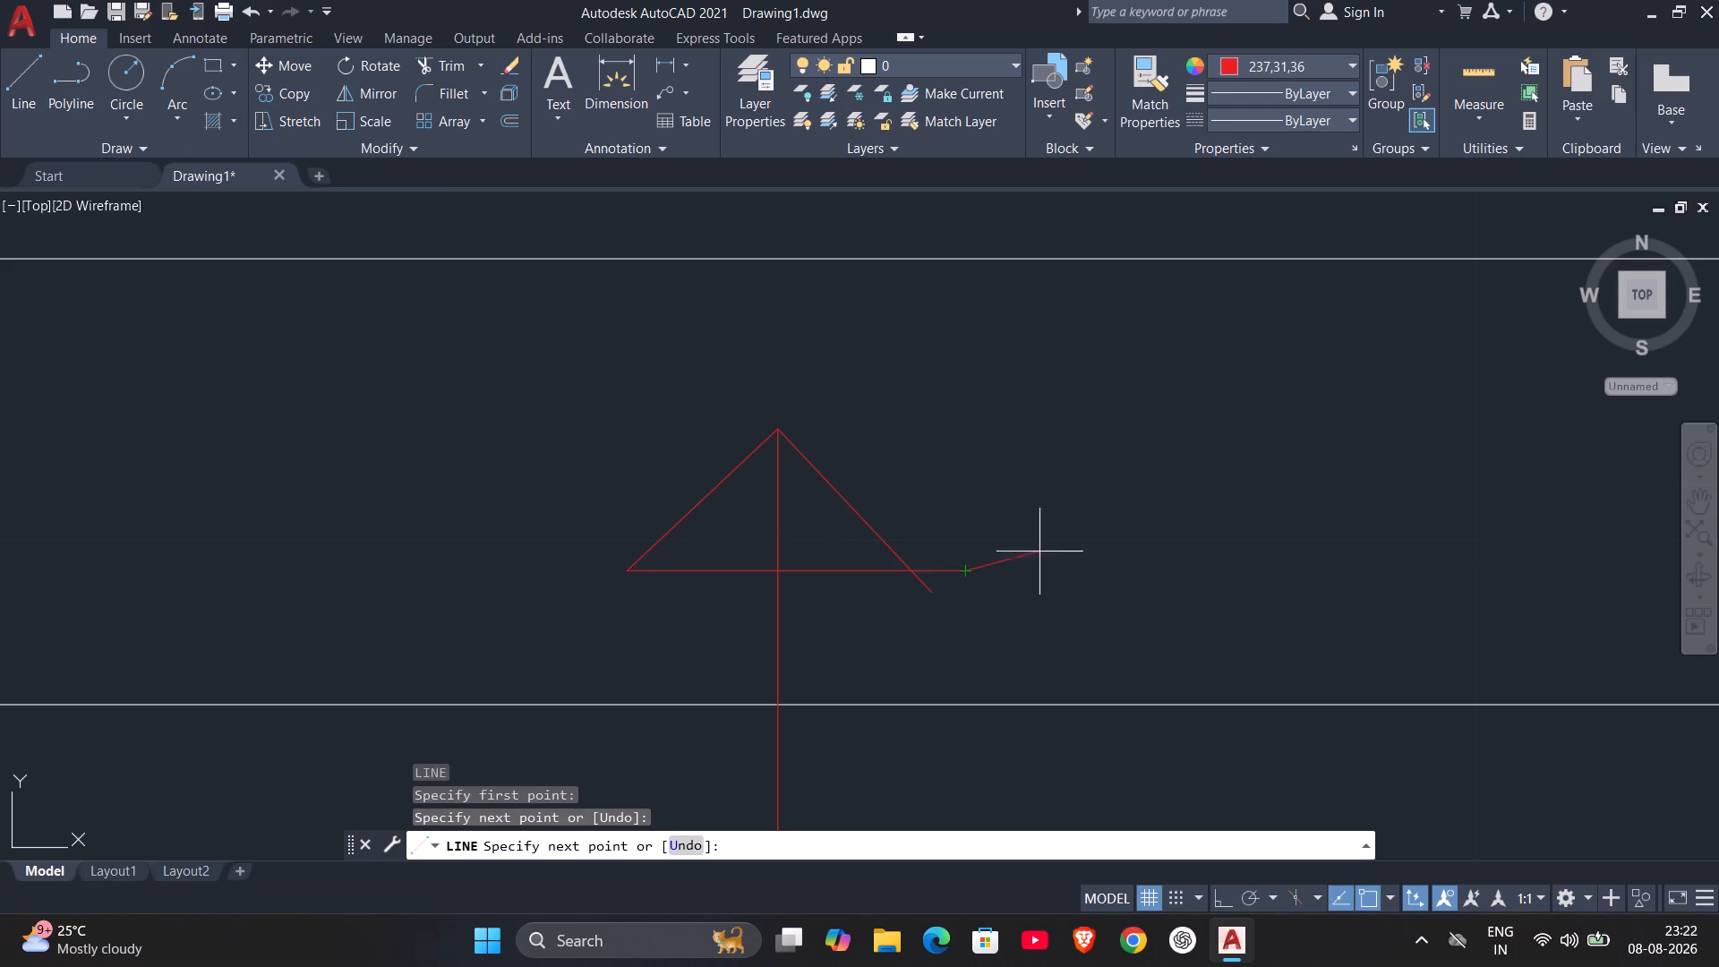
pyautogui.press('Escape')
# Trim the end of the arrowhead's eastern line below the construction line, and the construction line's overhang beyond it.
pyautogui.scroll(2, 974, 592)
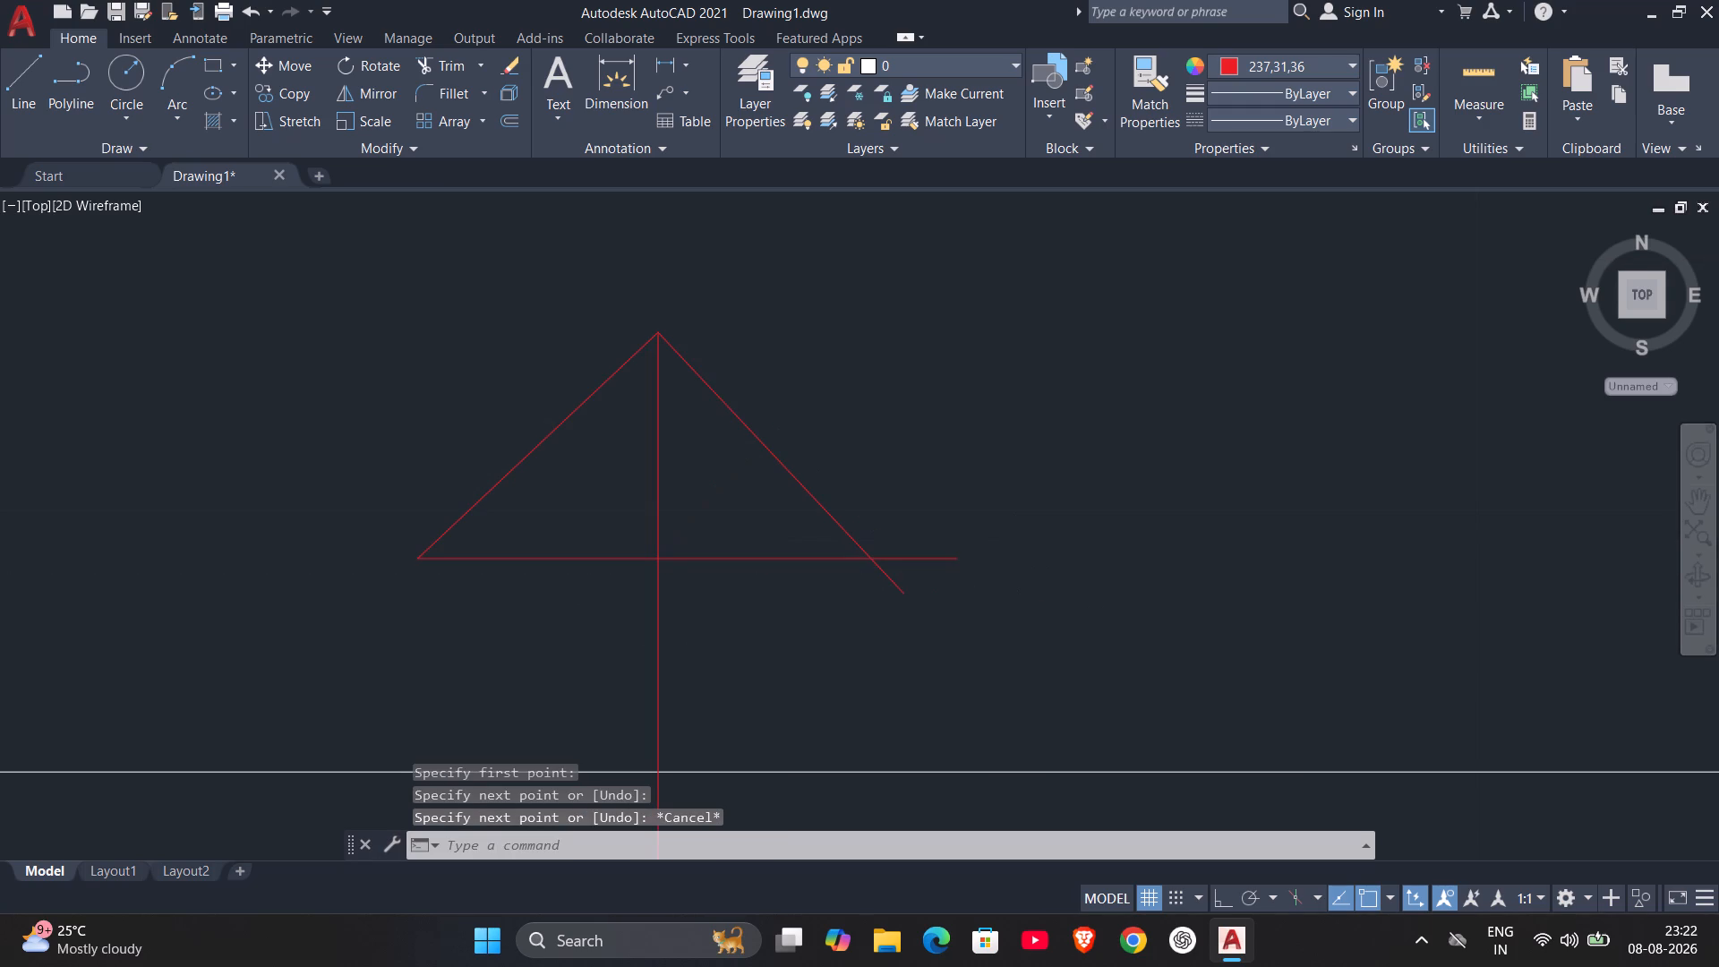
pyautogui.write('TR')
pyautogui.press('Return')
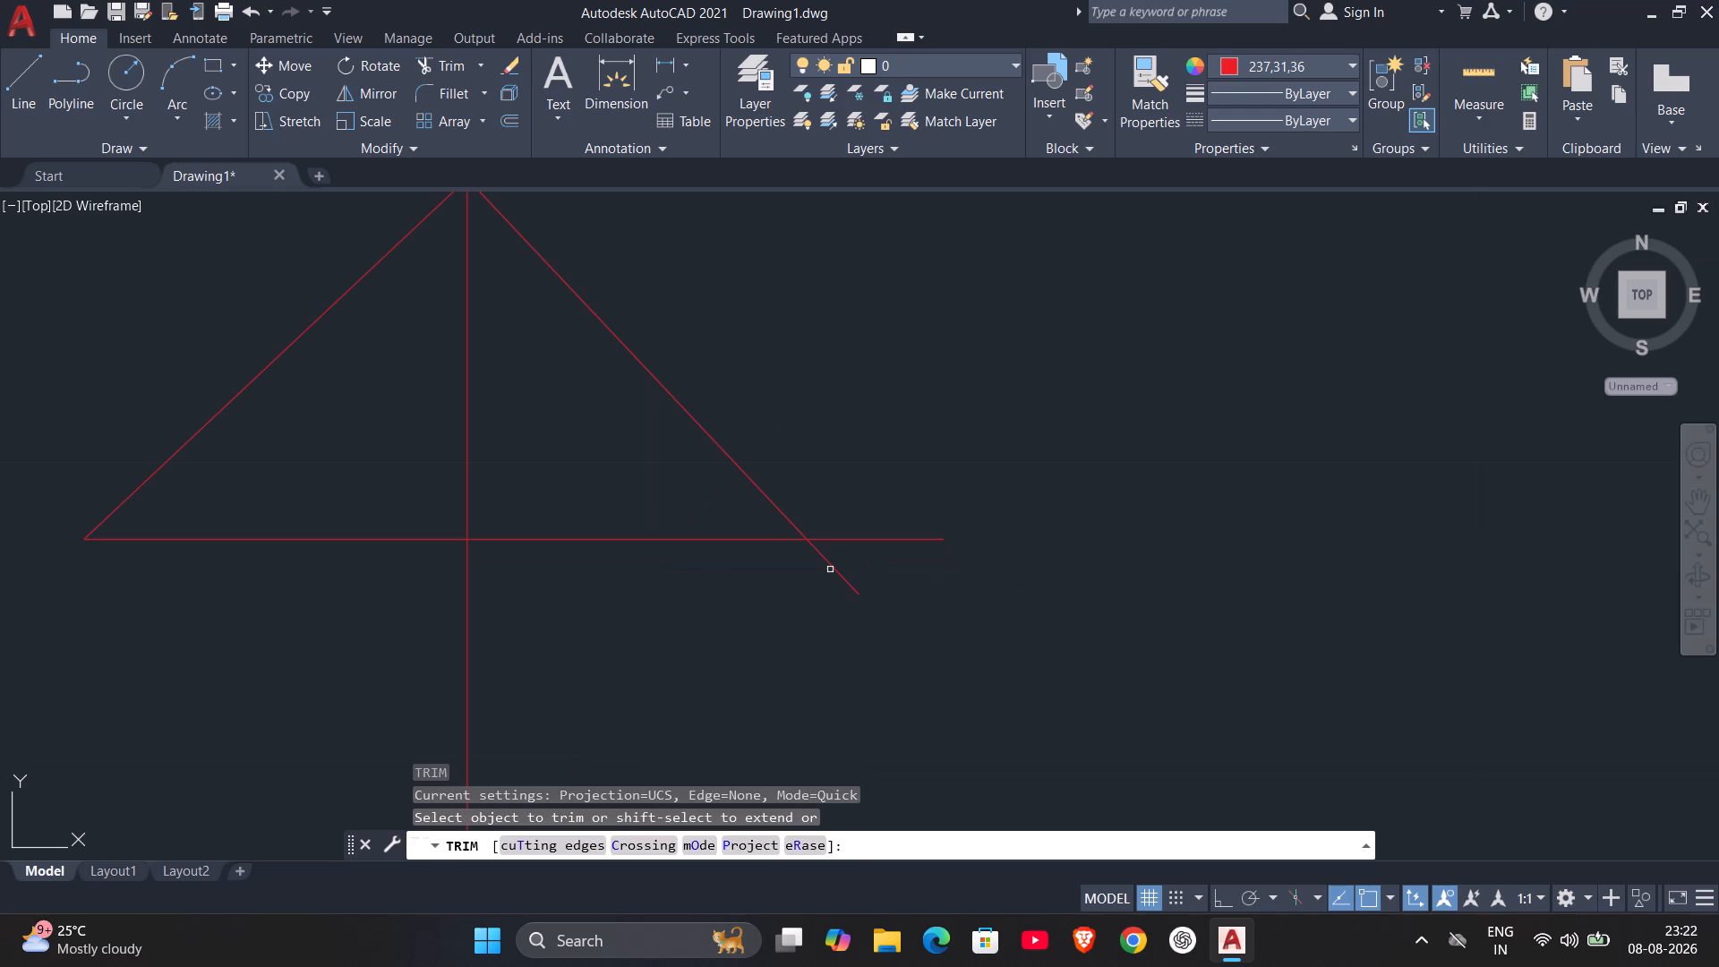
pyautogui.click(830, 565)
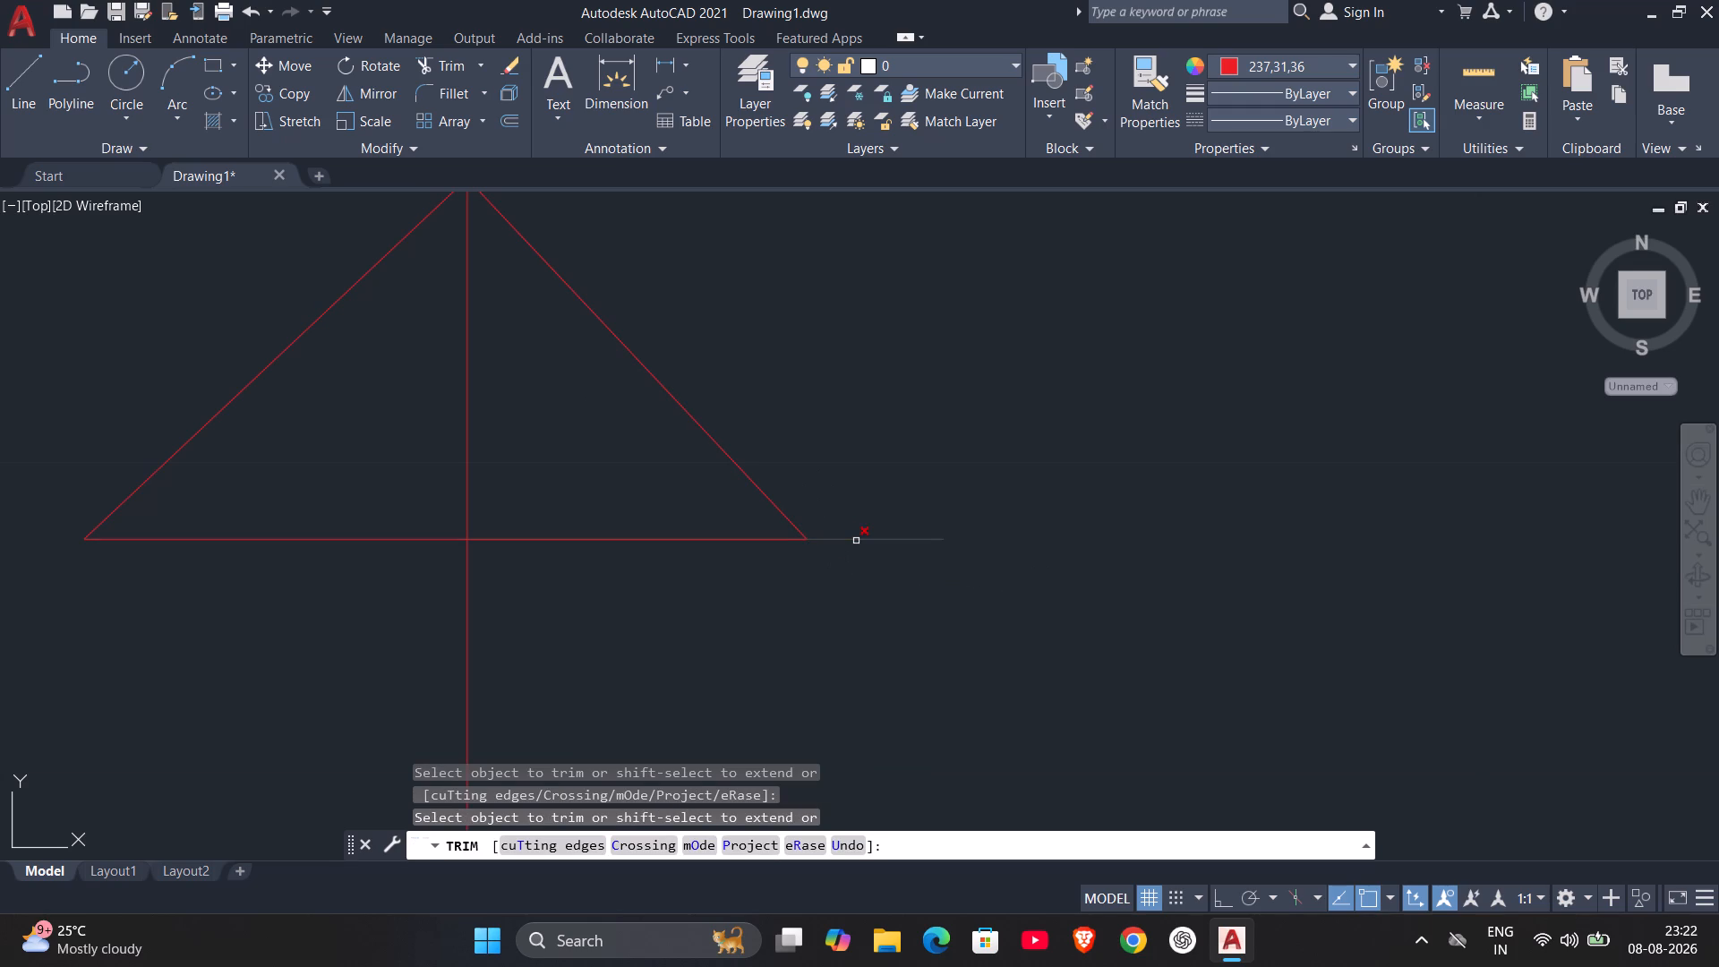
pyautogui.click(856, 541)
pyautogui.press('Escape')
pyautogui.press('Escape')
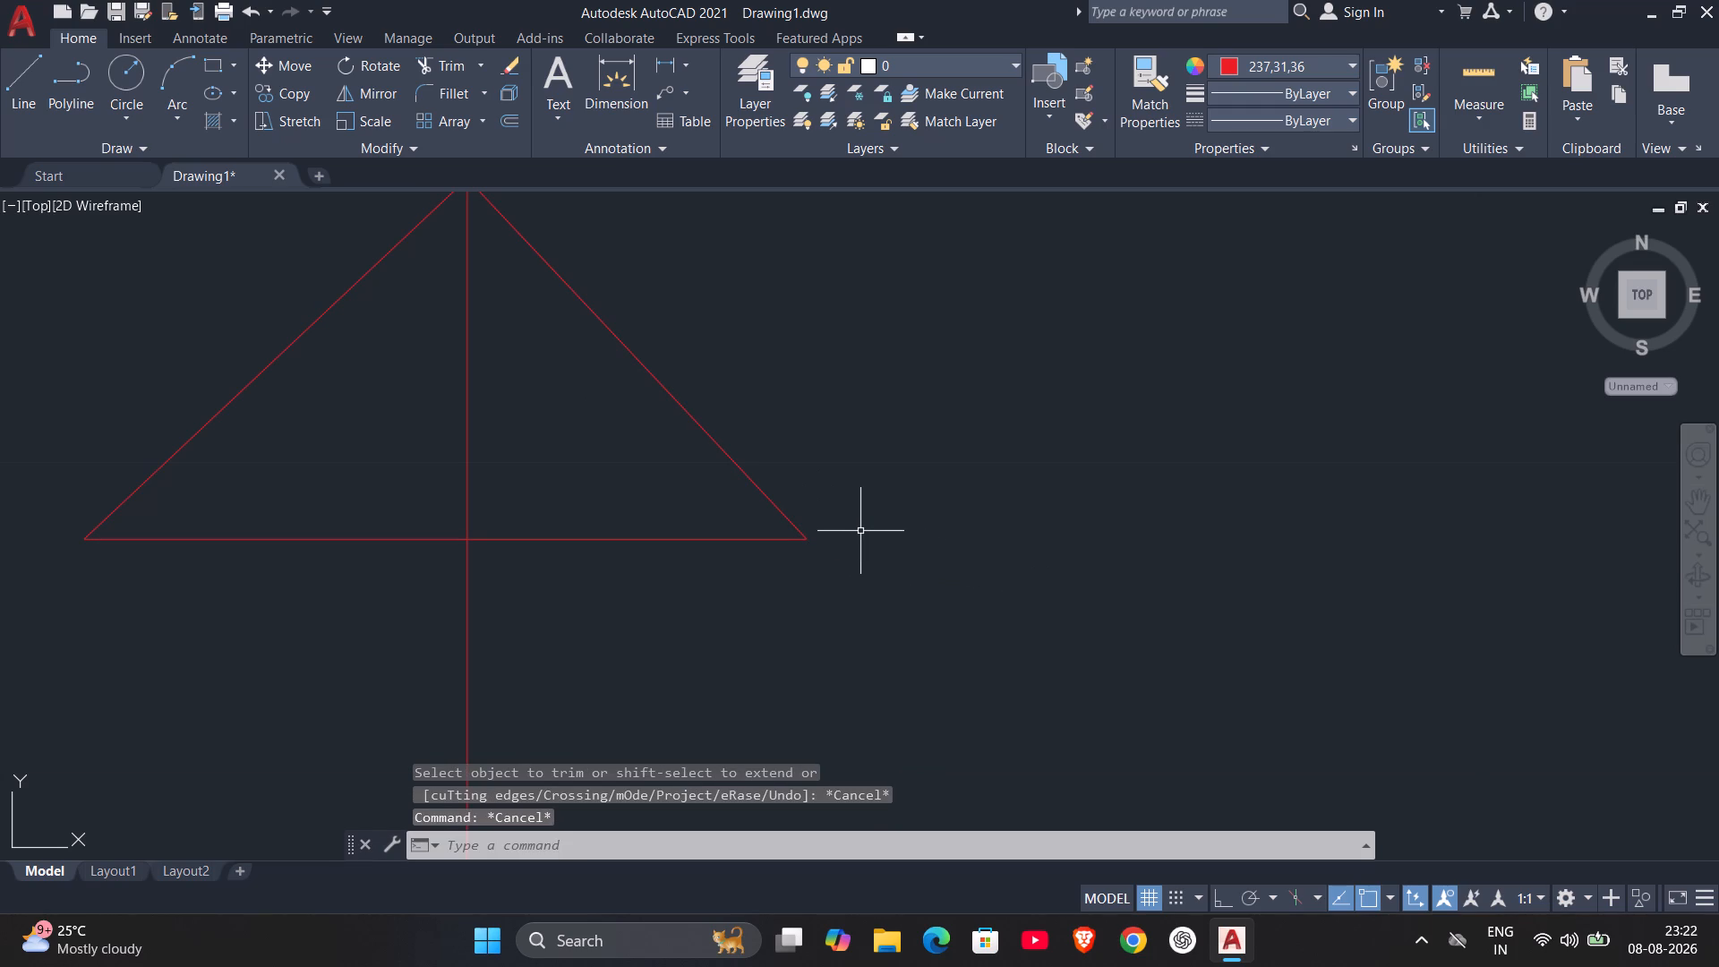
pyautogui.press('Escape')
pyautogui.press('Escape')
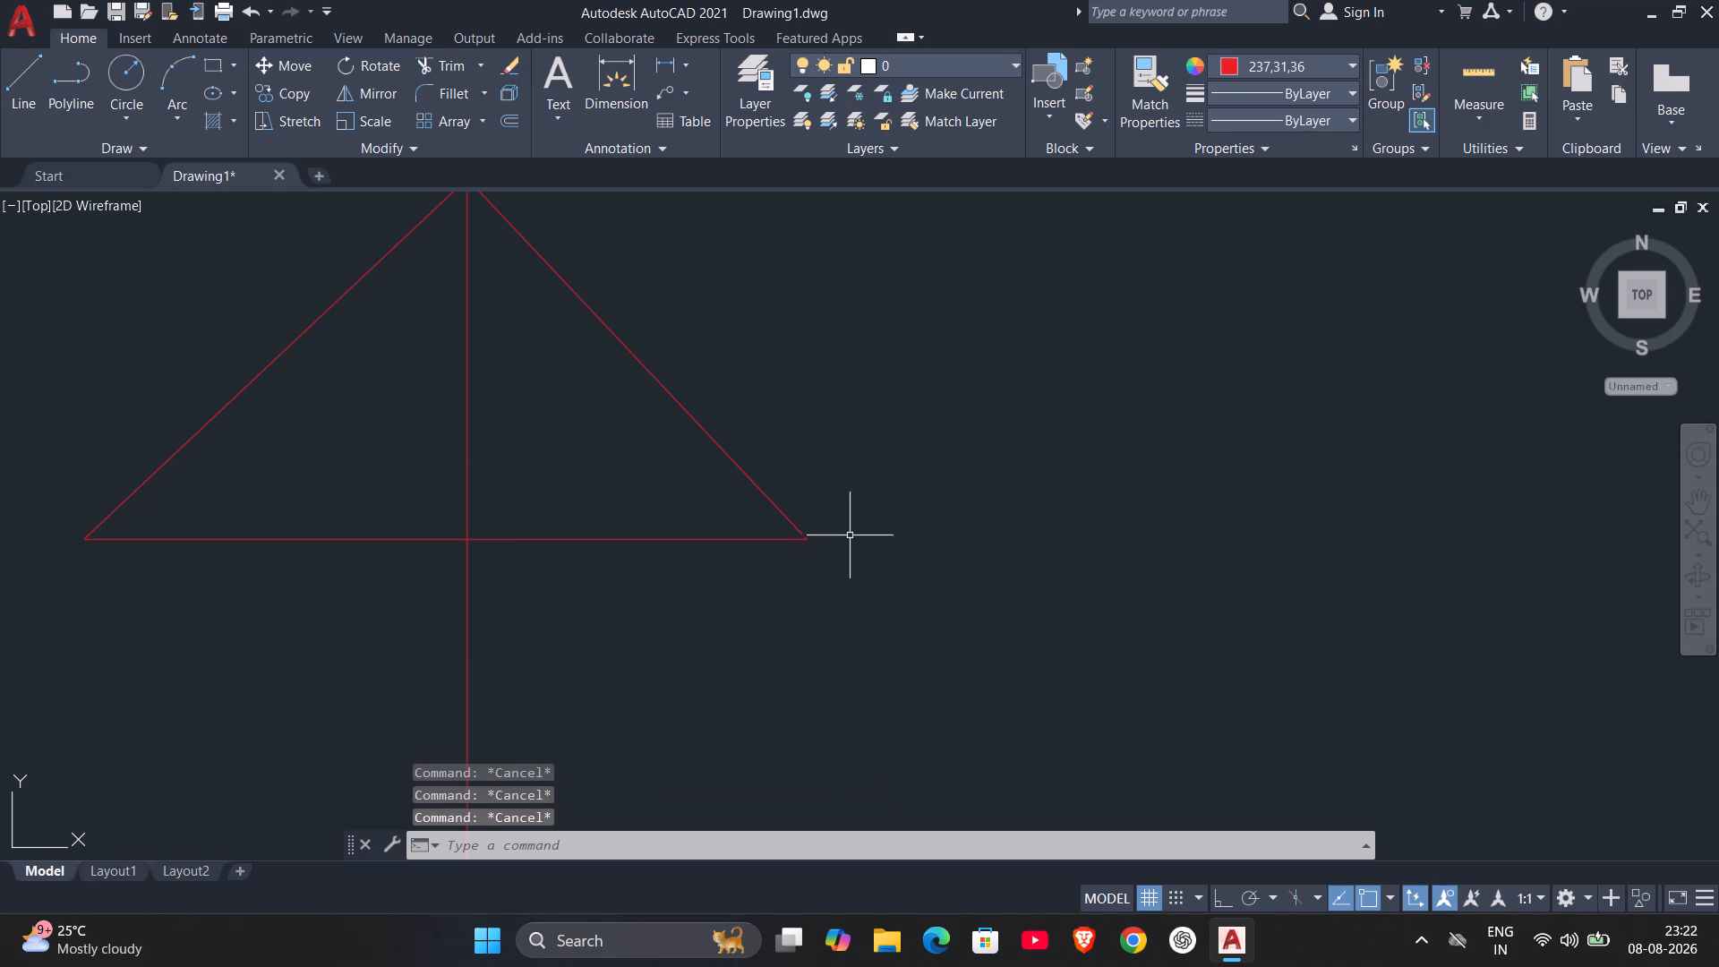
# Erase the horizontal construction line across the arrowhead.
pyautogui.click(762, 539)
pyautogui.press('Delete')
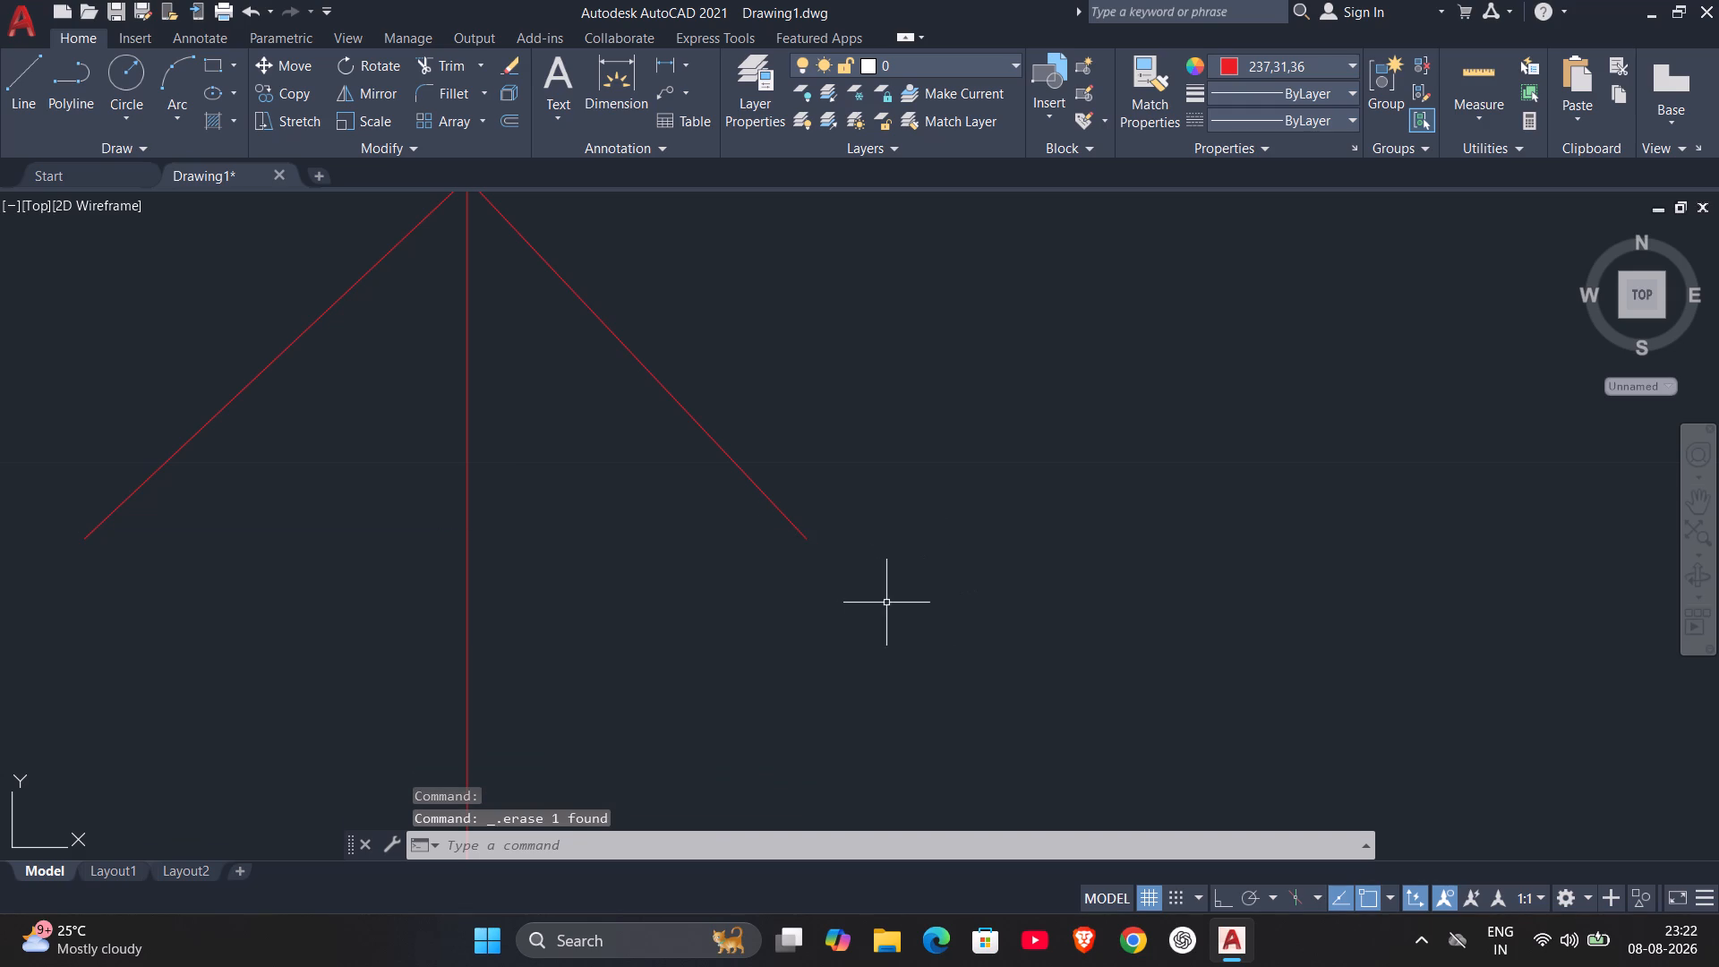
# Review the staircase with its direction arrow and the overall floor plan.
pyautogui.scroll(-5, 875, 603)
pyautogui.moveTo(952, 655); pyautogui.dragTo(907, 532, button='middle')
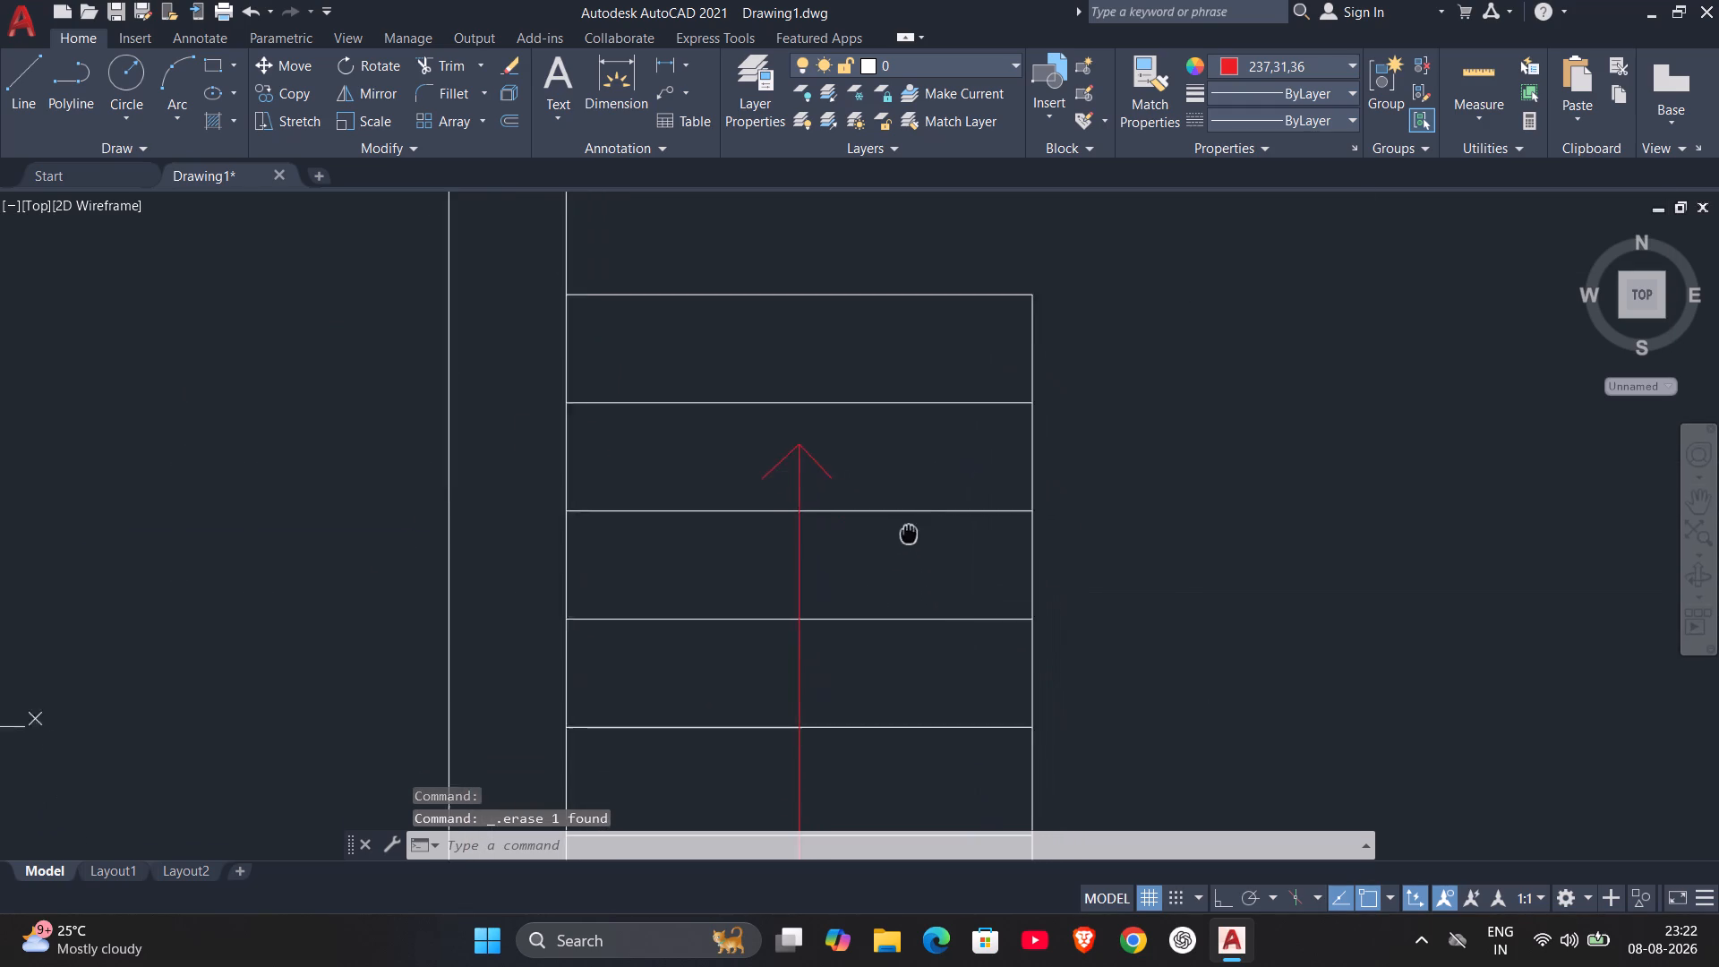
pyautogui.moveTo(907, 532); pyautogui.dragTo(901, 466, button='middle')
pyautogui.scroll(-2, 901, 466)
pyautogui.scroll(-1, 954, 532)
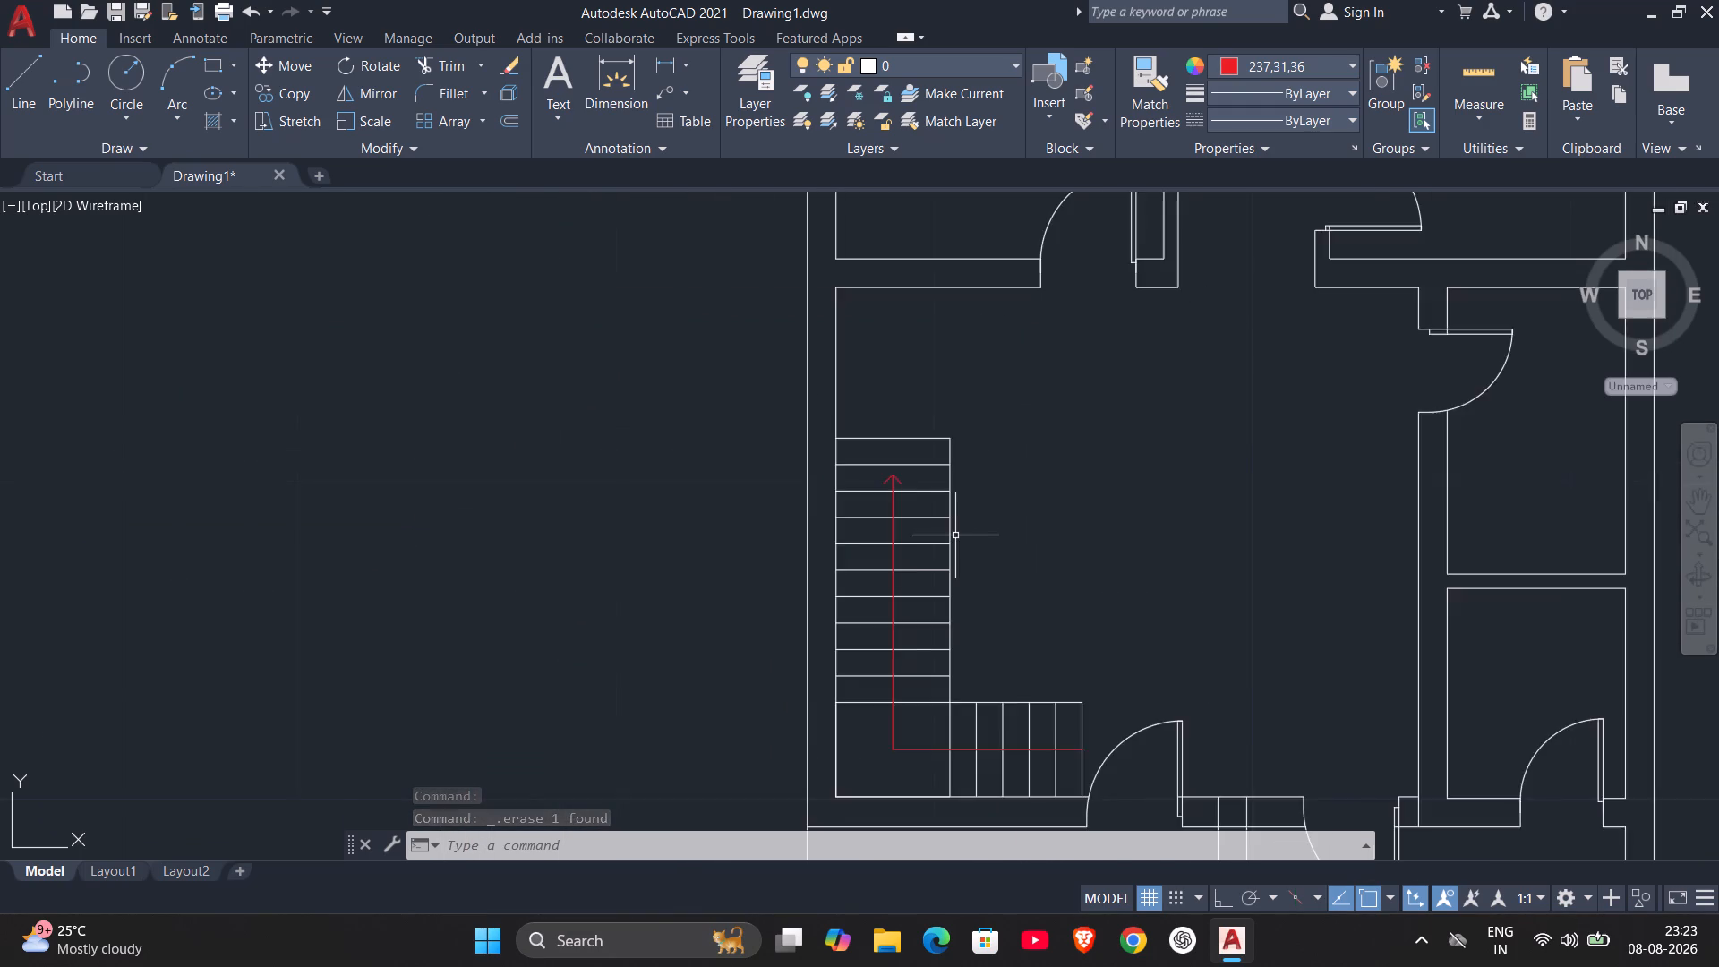
pyautogui.scroll(-1, 955, 535)
pyautogui.moveTo(955, 537); pyautogui.dragTo(838, 509, button='middle')
pyautogui.scroll(2, 838, 509)
pyautogui.scroll(-1, 839, 506)
pyautogui.scroll(-1, 908, 549)
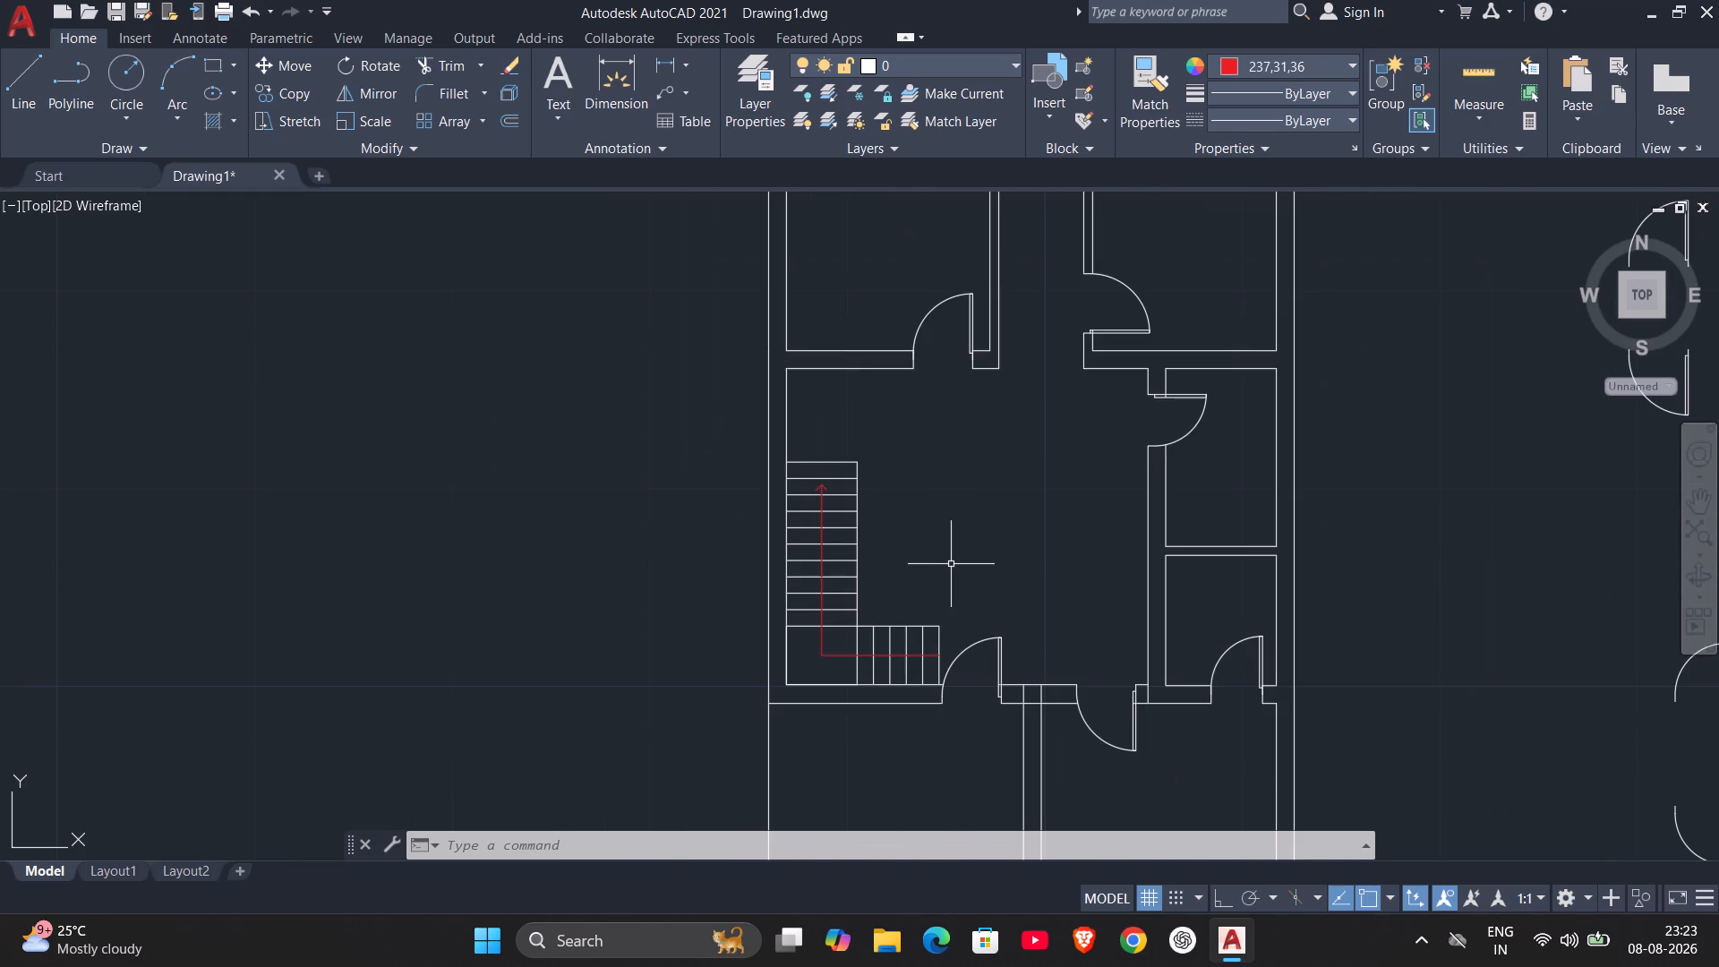
pyautogui.moveTo(956, 569); pyautogui.dragTo(821, 456, button='middle')
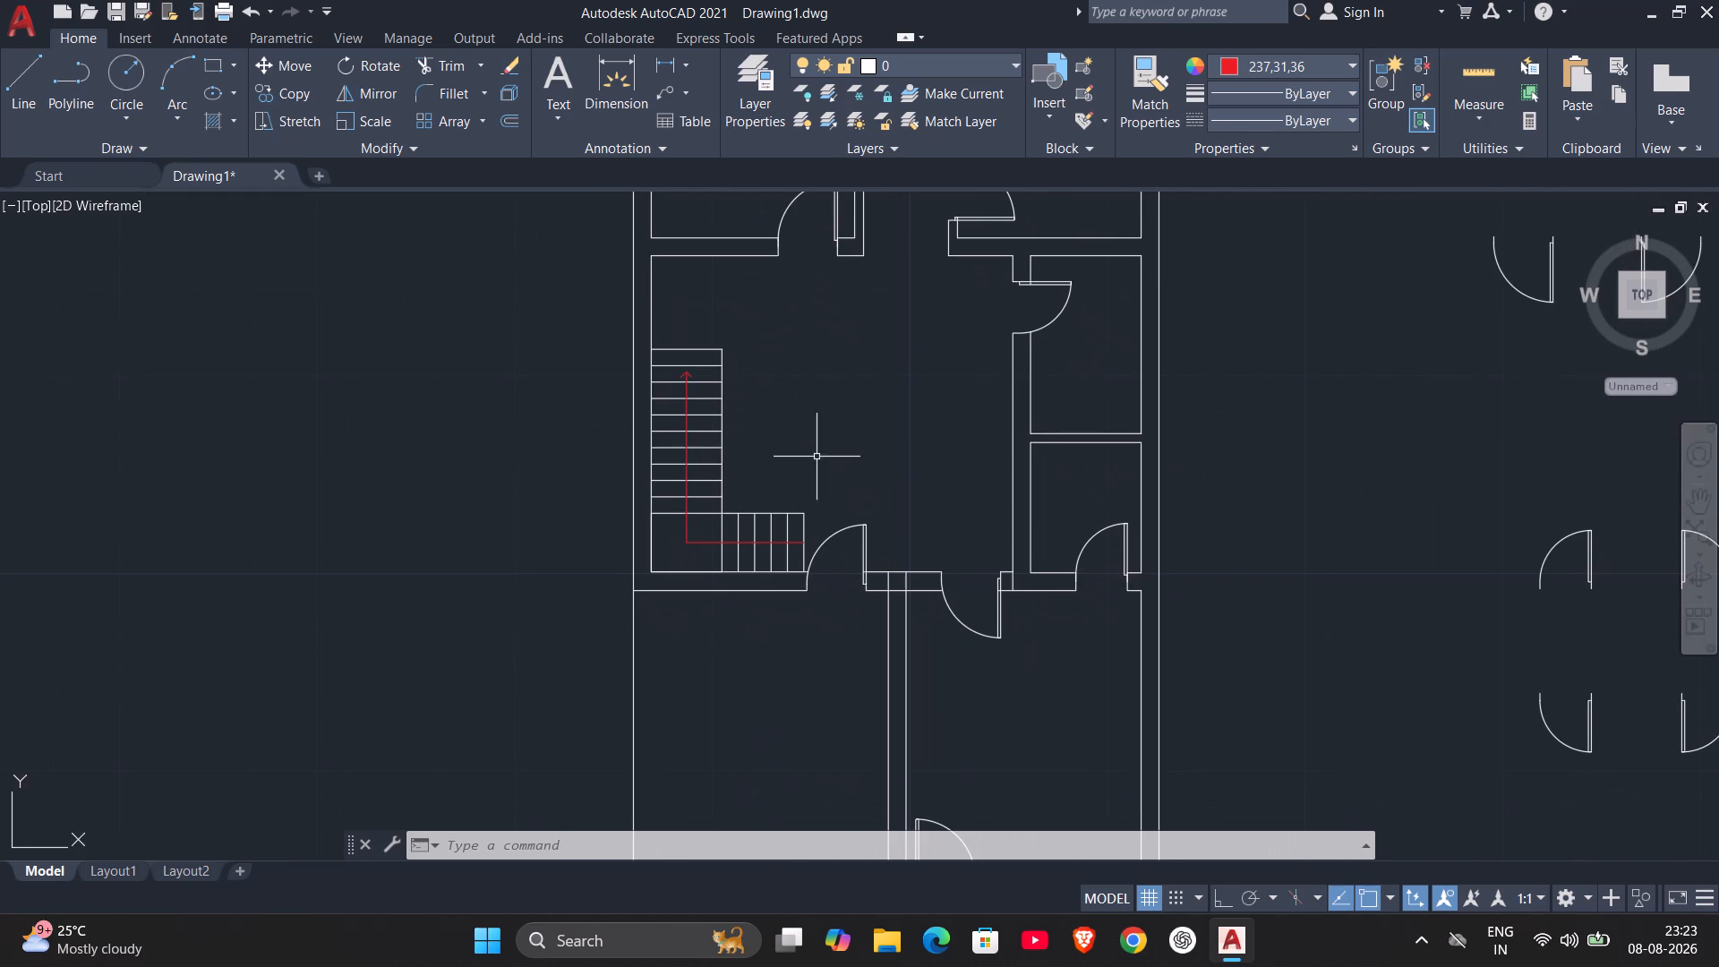
pyautogui.scroll(-1, 749, 511)
pyautogui.moveTo(827, 400); pyautogui.dragTo(822, 535, button='middle')
pyautogui.scroll(-1, 822, 535)
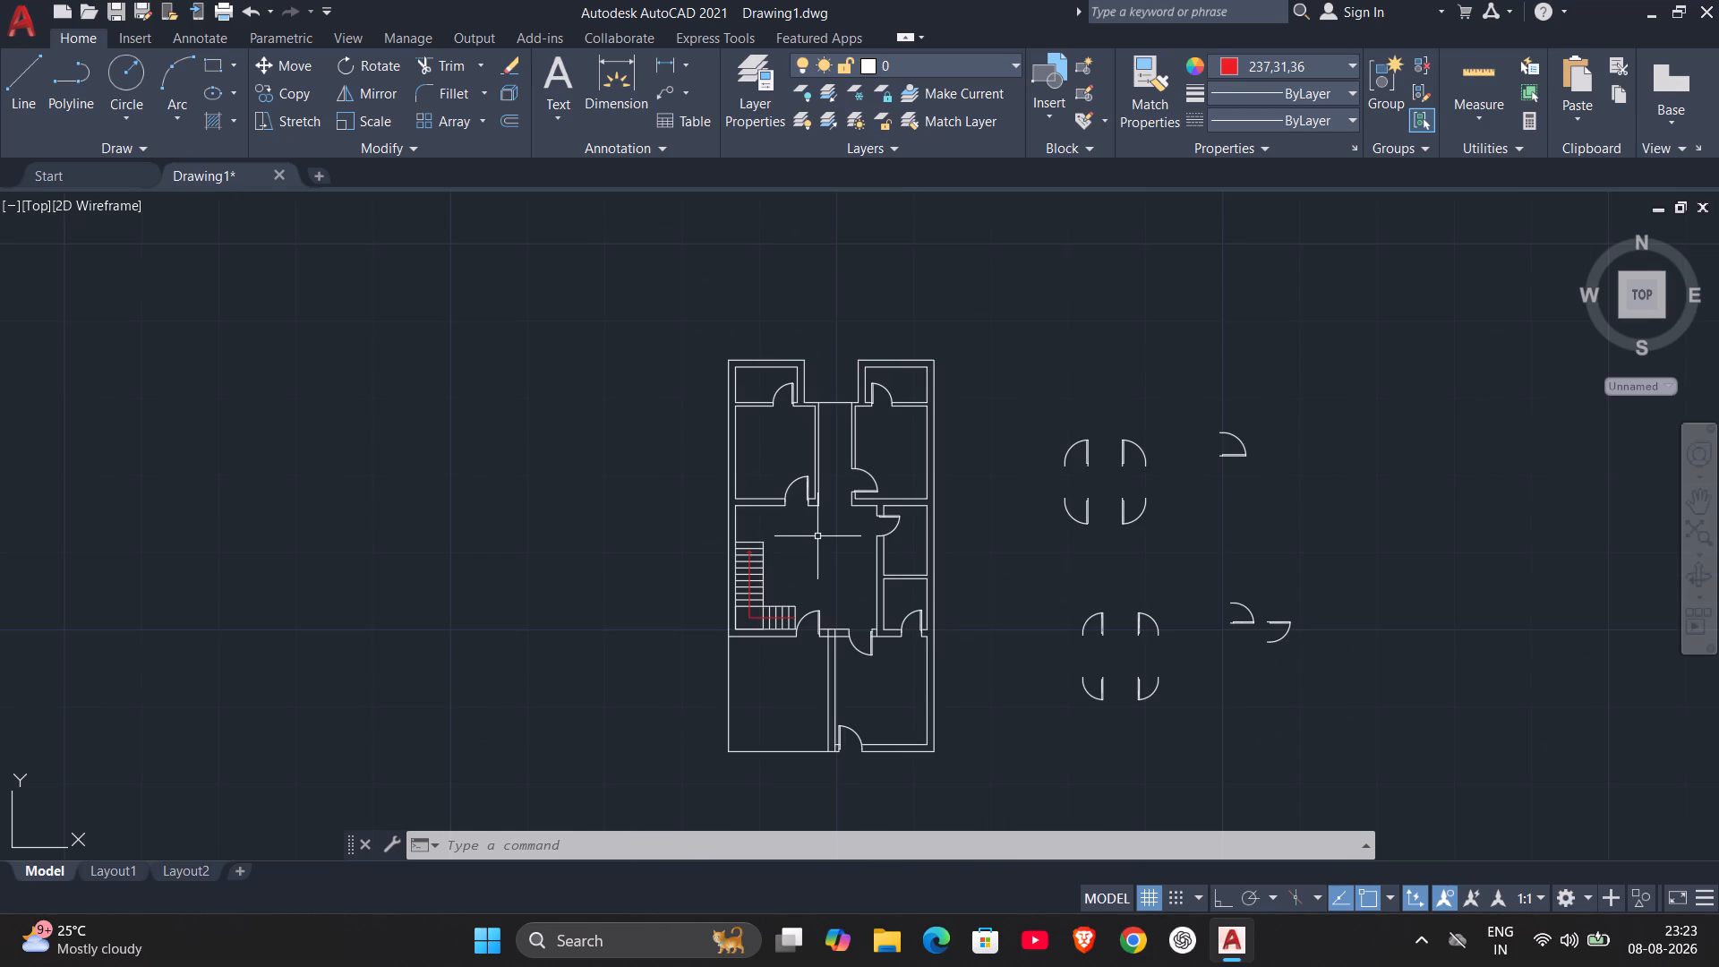
pyautogui.scroll(-1, 816, 538)
pyautogui.moveTo(816, 538); pyautogui.dragTo(816, 528, button='middle')
pyautogui.scroll(1, 816, 528)
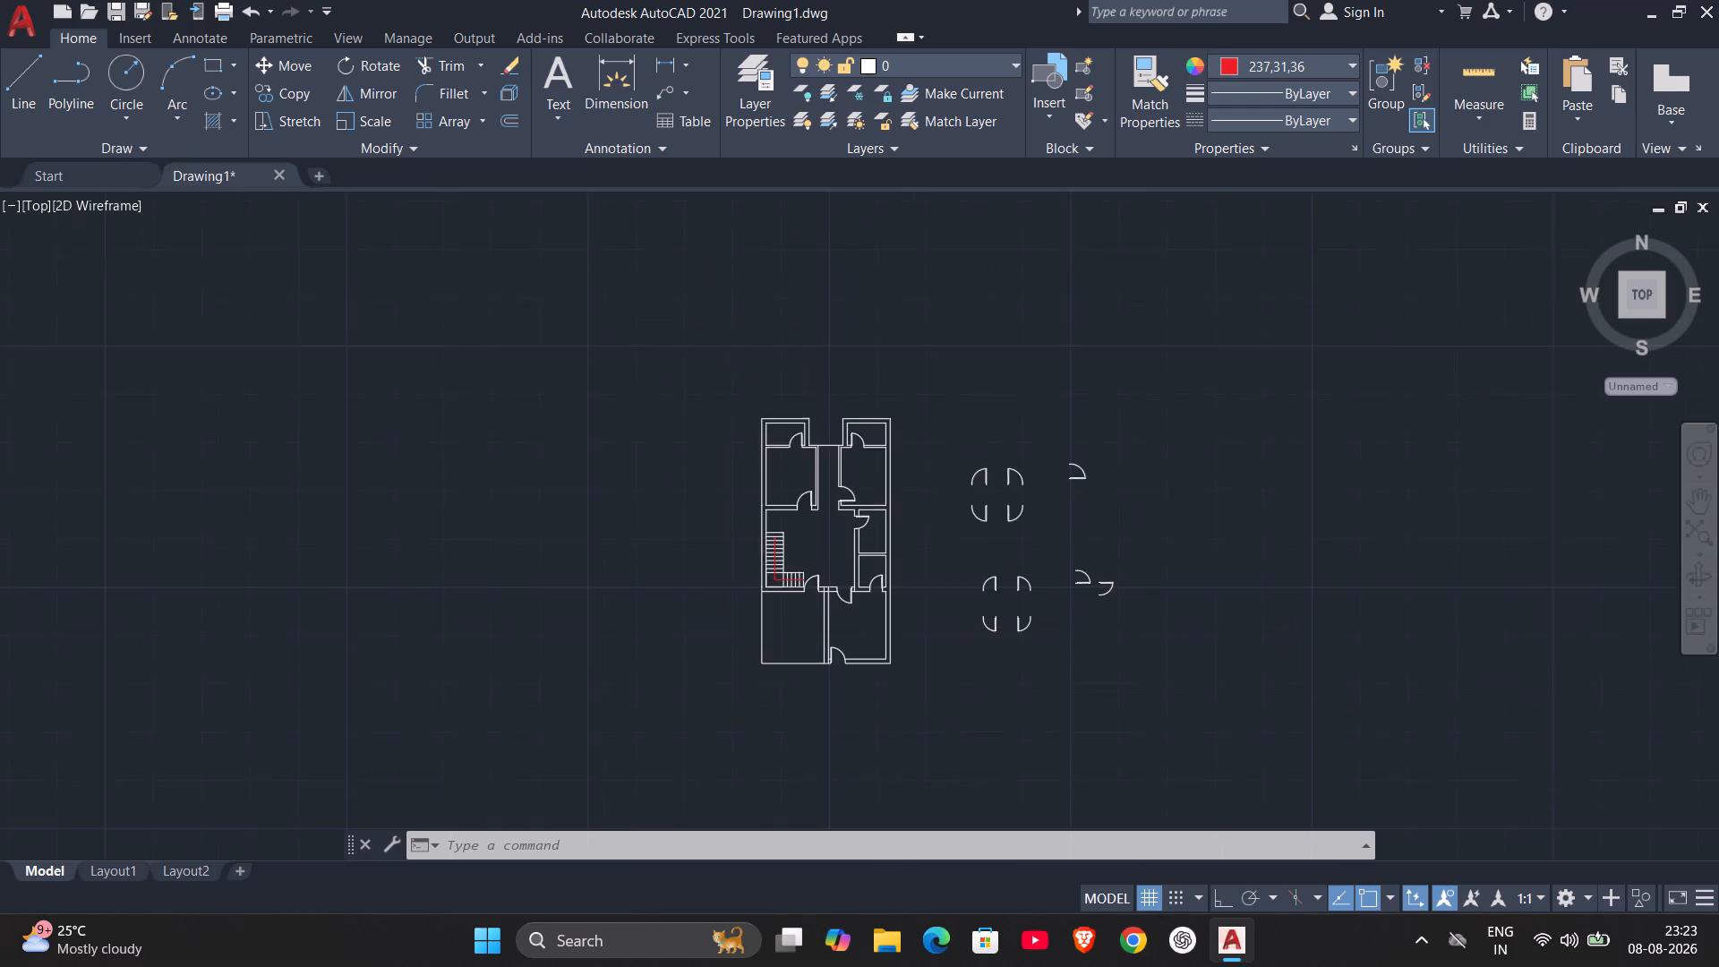
pyautogui.moveTo(816, 528); pyautogui.dragTo(804, 478, button='middle')
pyautogui.scroll(1, 804, 478)
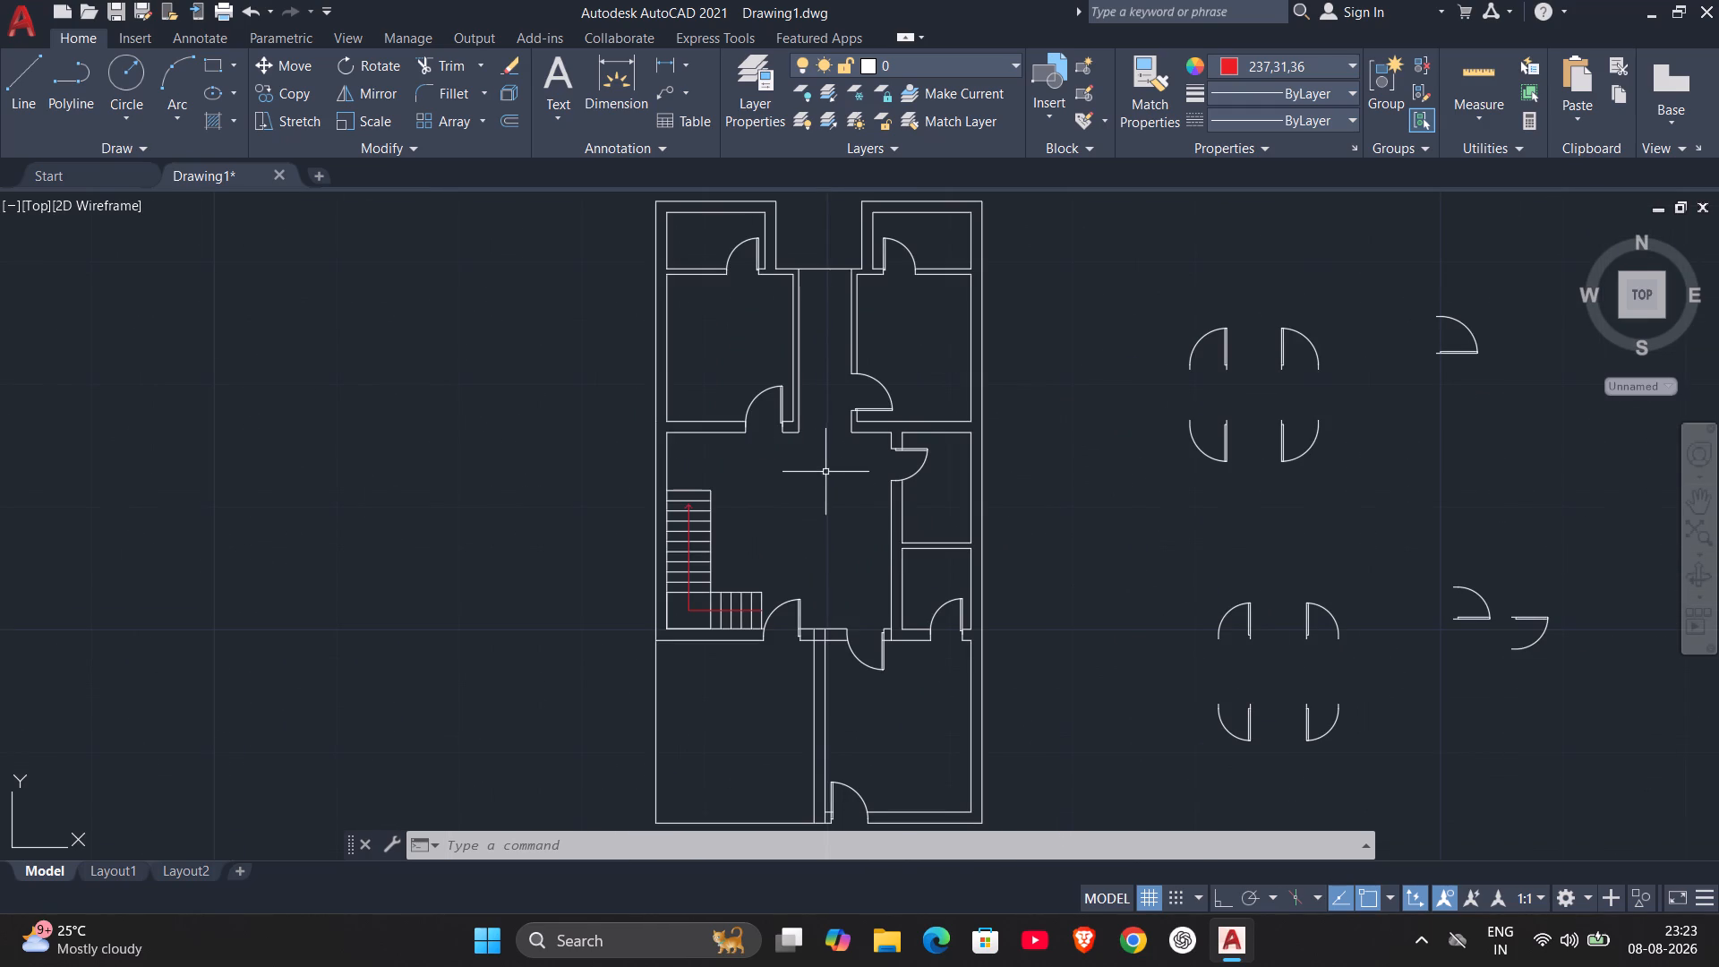
# Erase all the spare door blocks lying east of the floor plan.
pyautogui.scroll(-1, 1067, 329)
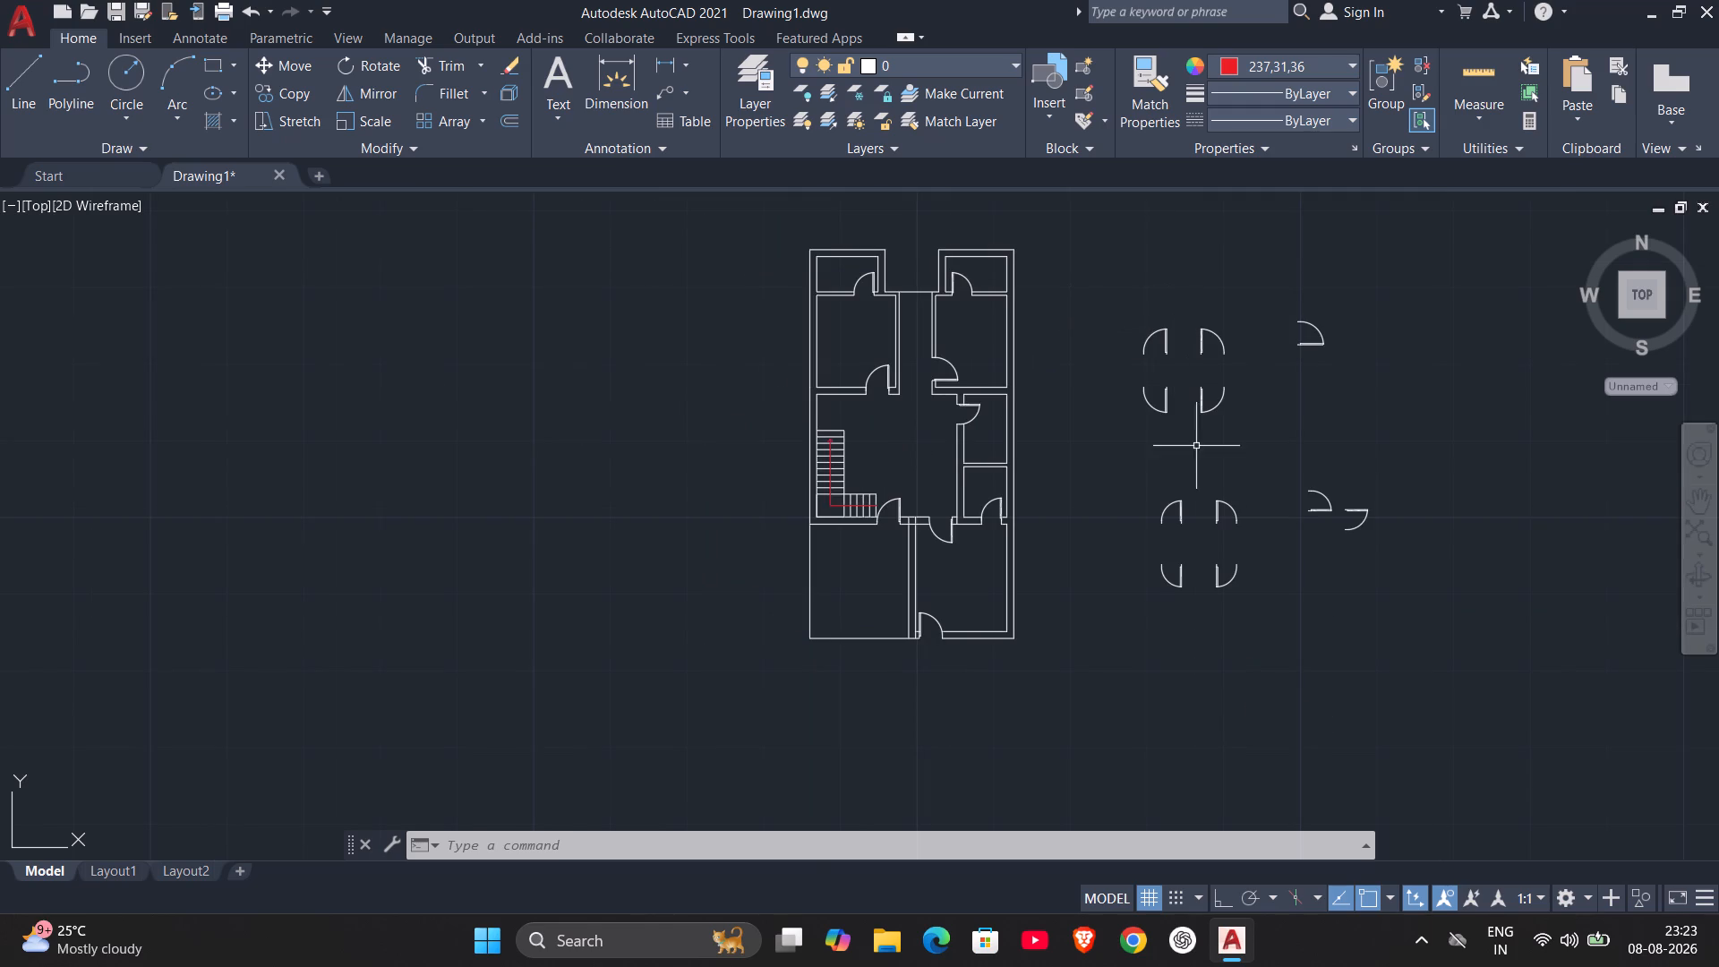
pyautogui.moveTo(1198, 469); pyautogui.dragTo(998, 461, button='middle')
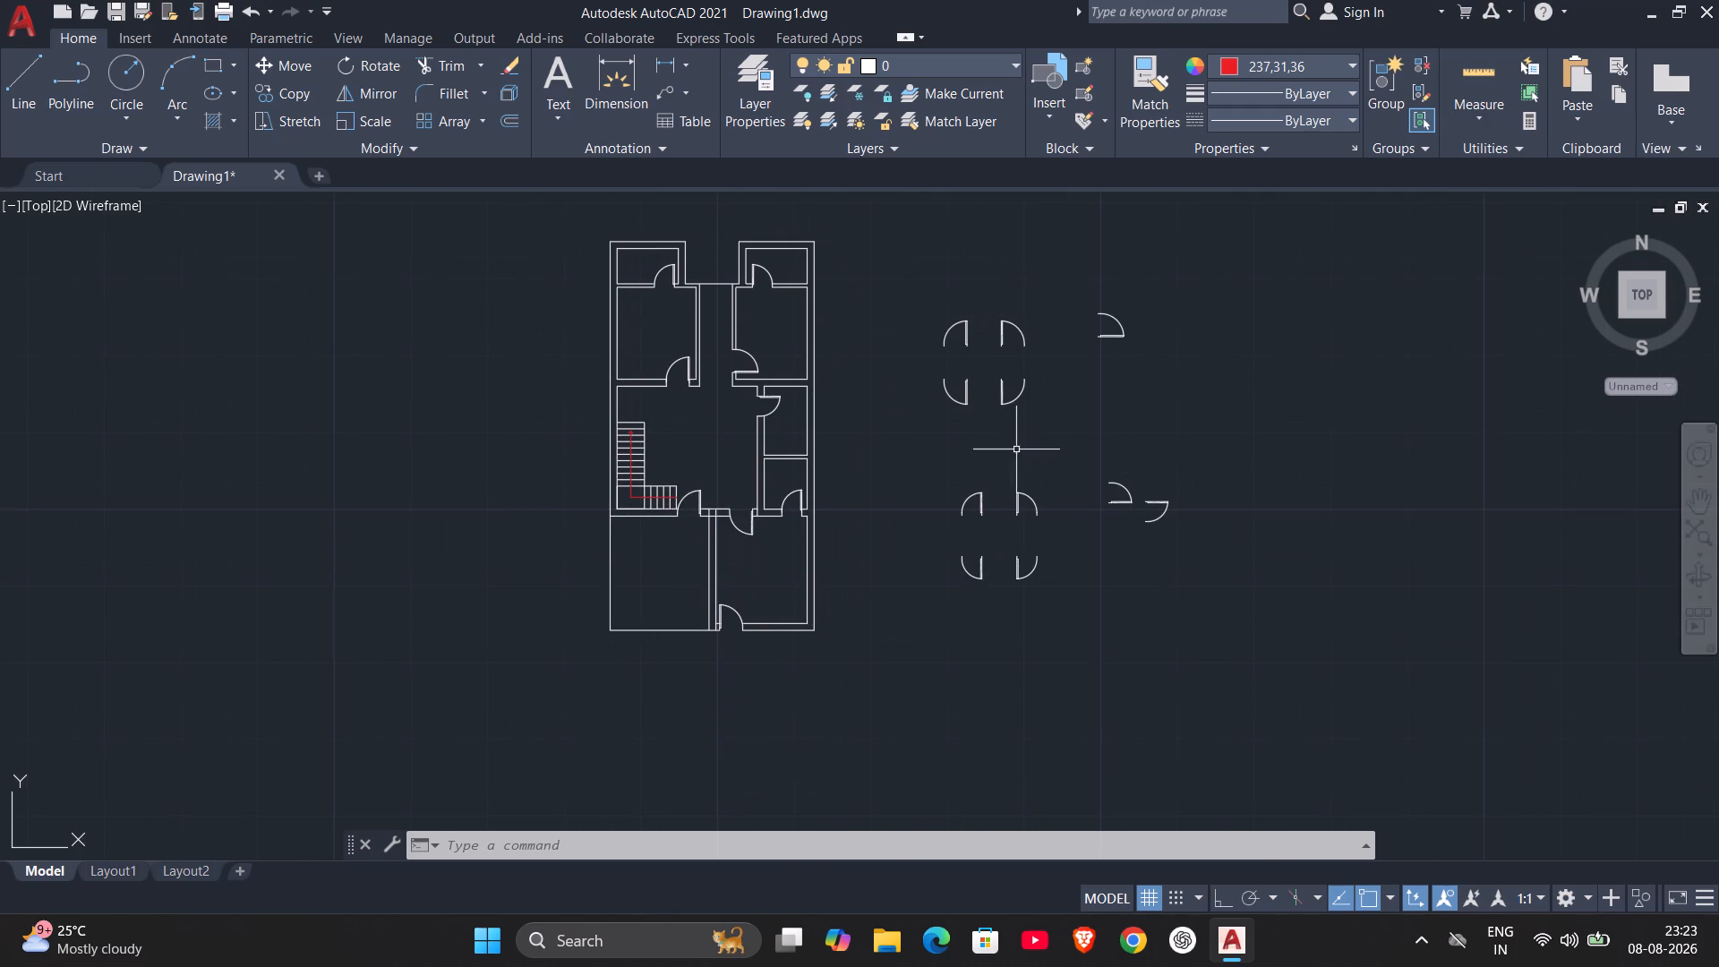
pyautogui.click(875, 287)
pyautogui.click(1289, 642)
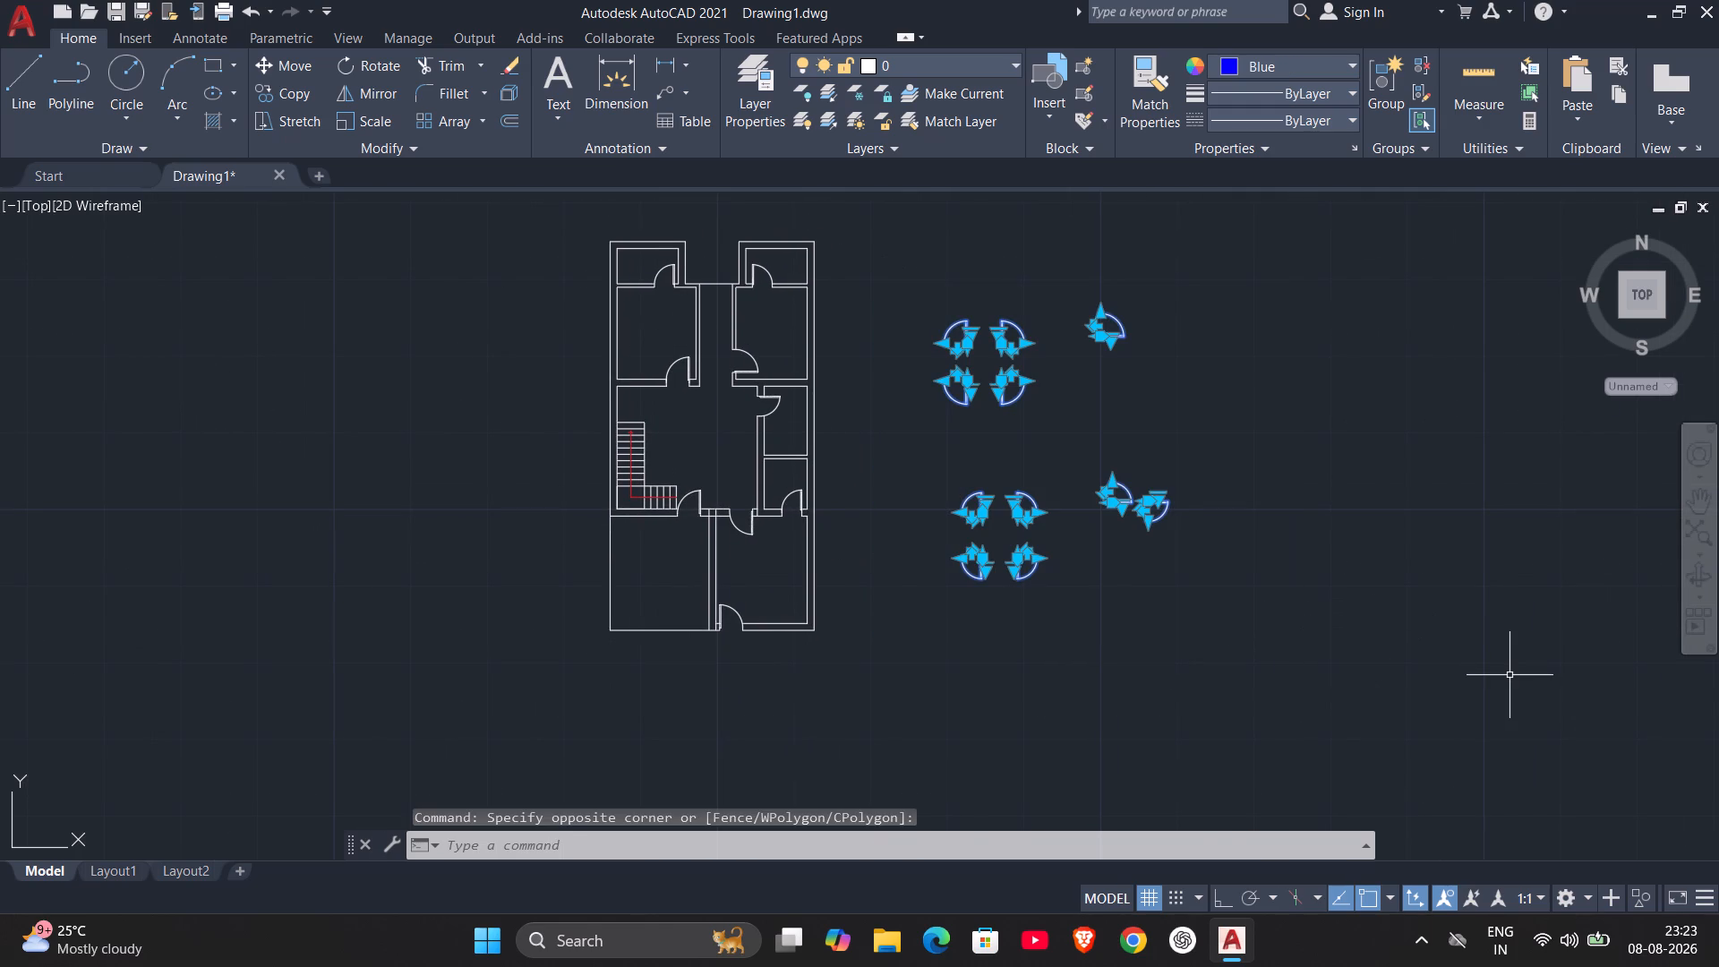
pyautogui.press('Delete')
# Set the current colour to White and draw a short line from the northwest room's inner northwest corner west to the outer wall line.
pyautogui.scroll(1, 655, 404)
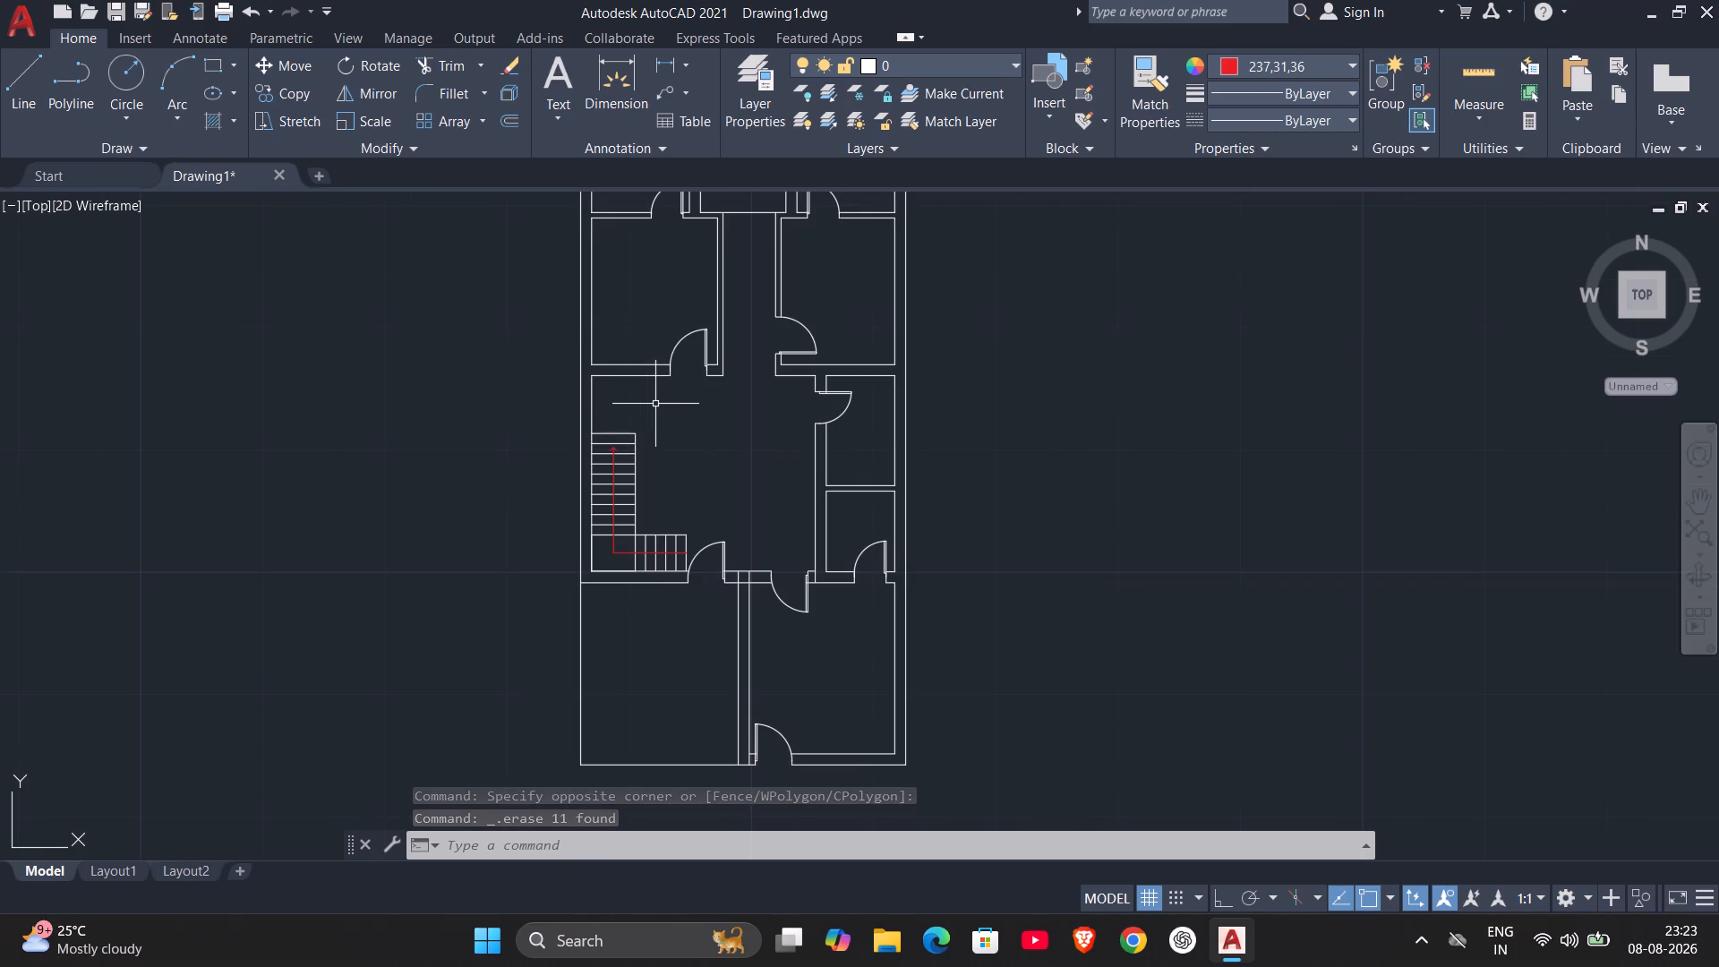
pyautogui.moveTo(668, 366); pyautogui.dragTo(851, 508, button='middle')
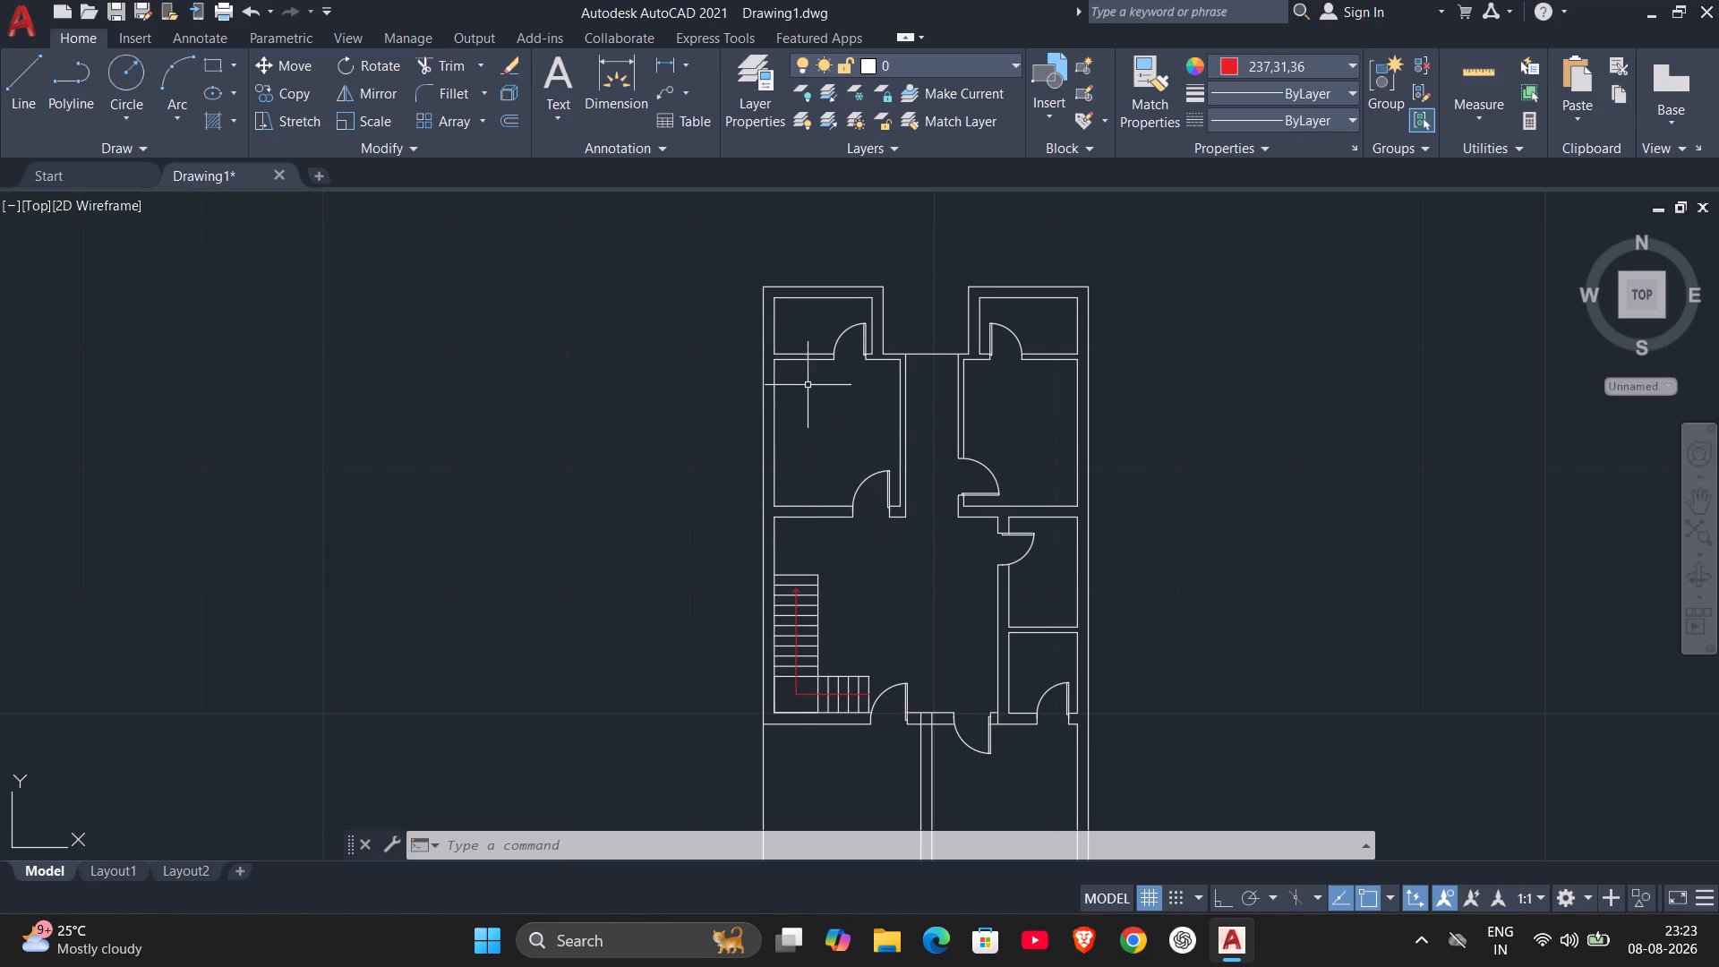
pyautogui.moveTo(819, 370); pyautogui.dragTo(904, 540, button='middle')
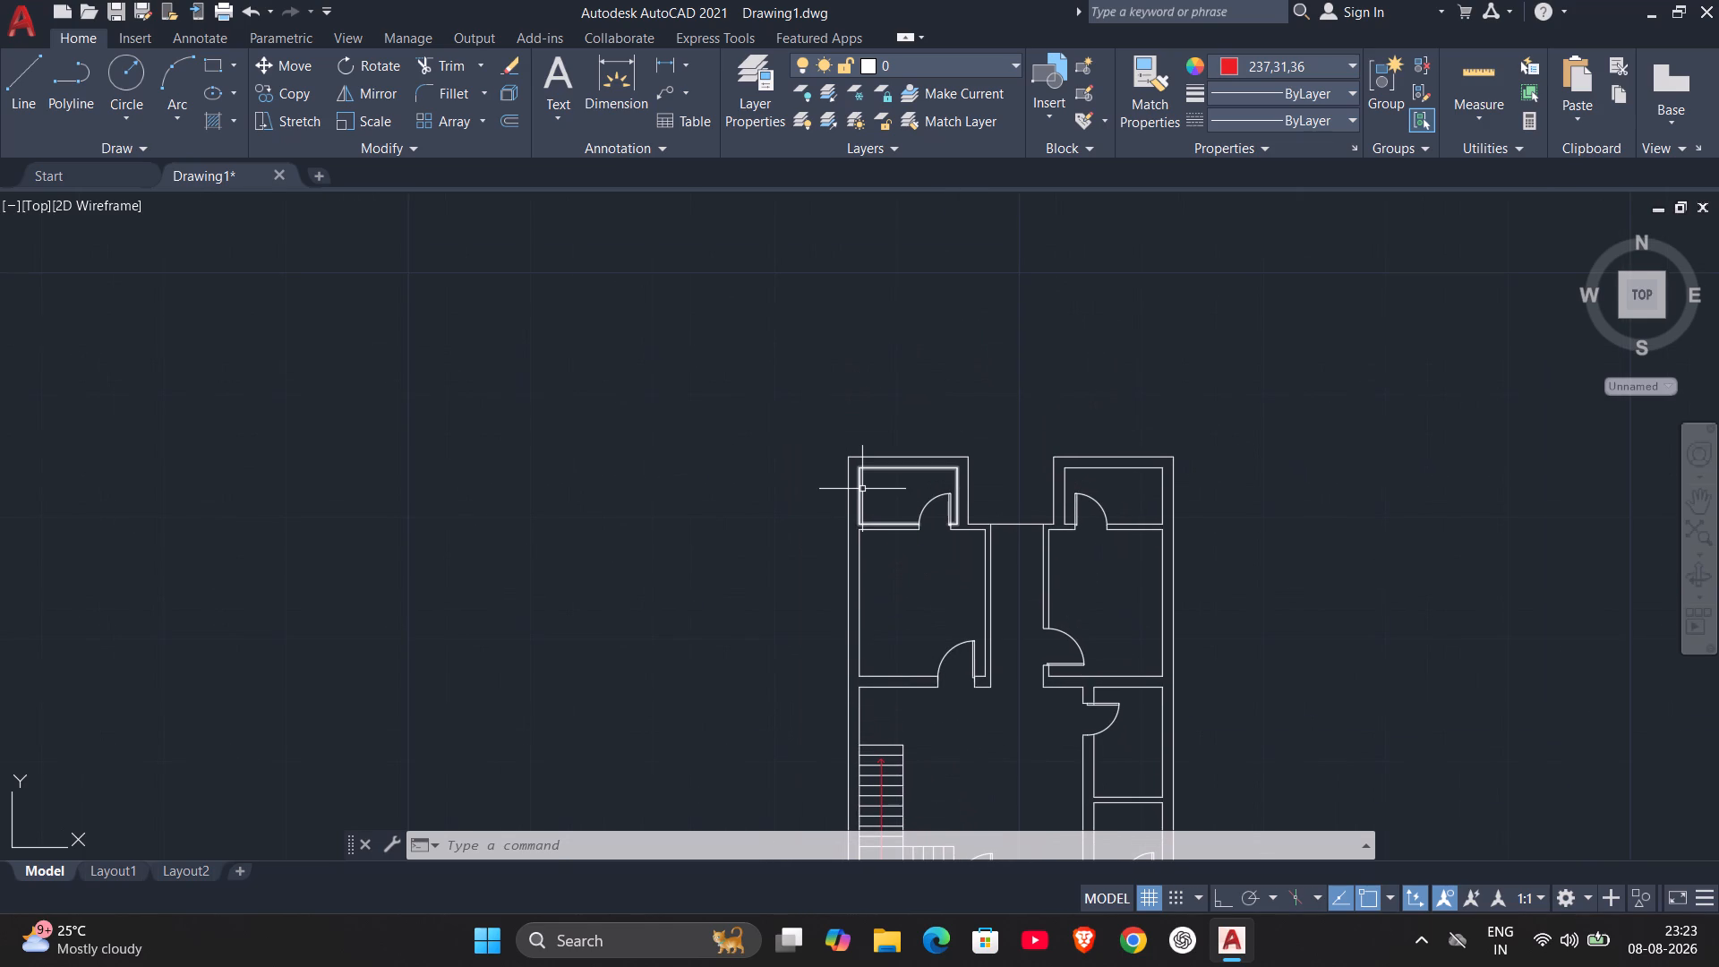
pyautogui.moveTo(863, 489); pyautogui.dragTo(874, 557, button='middle')
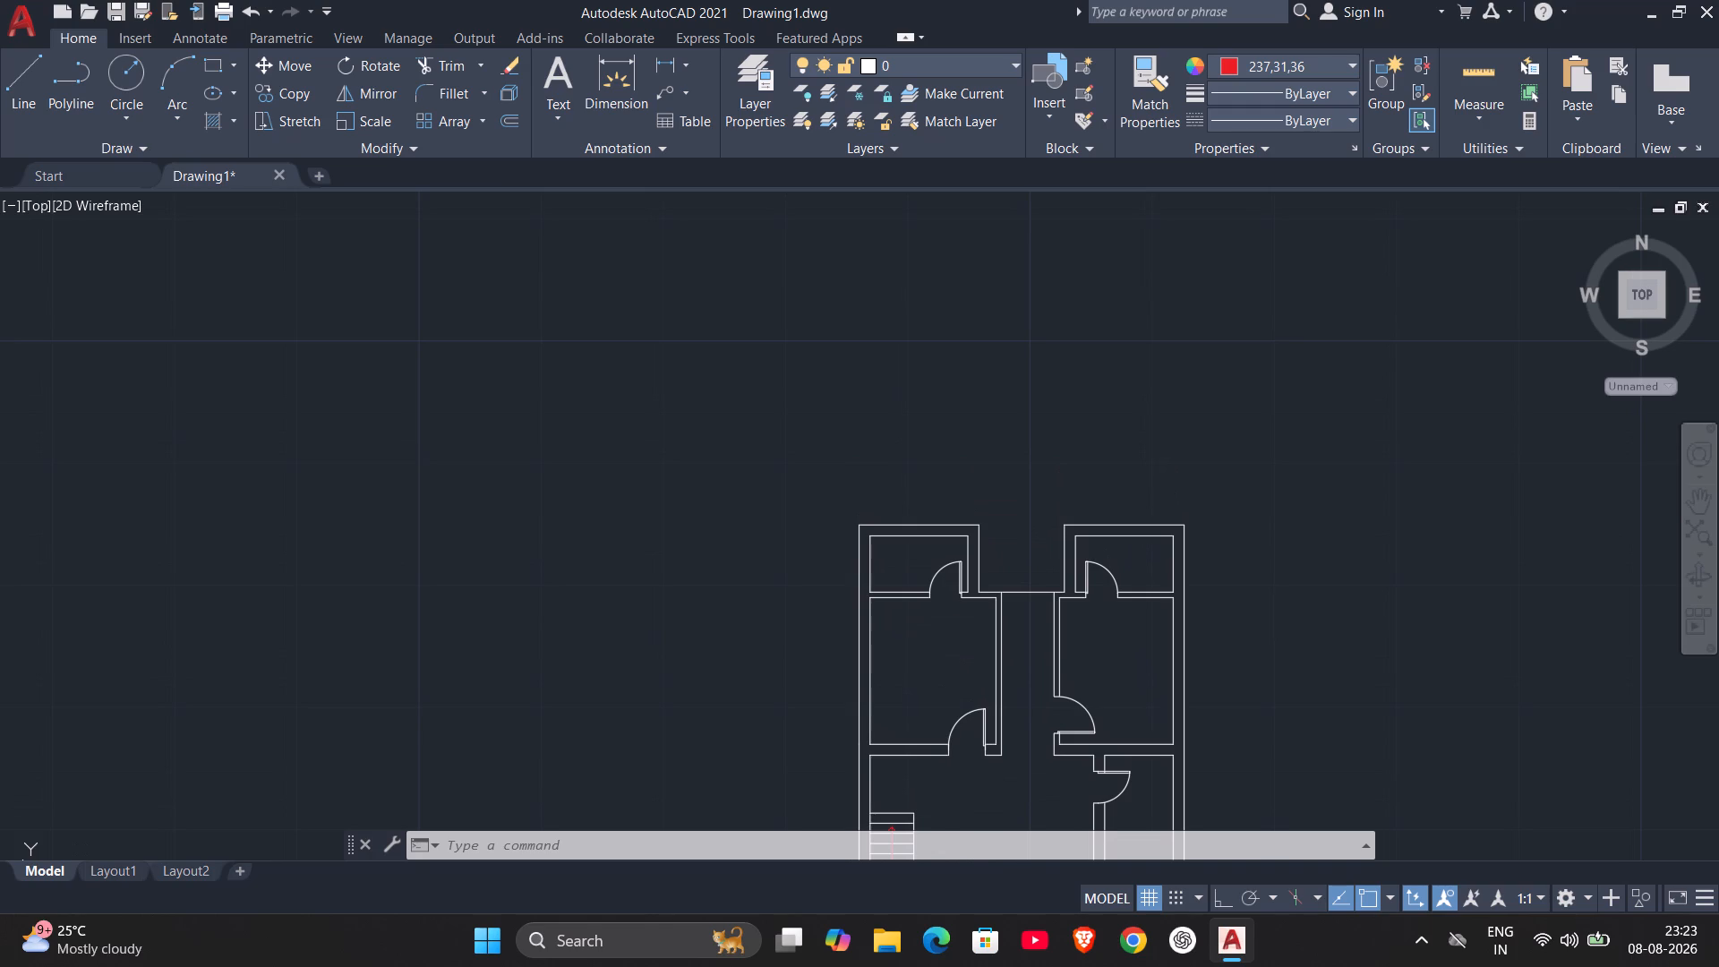
pyautogui.scroll(2, 874, 557)
pyautogui.moveTo(875, 557); pyautogui.dragTo(859, 640, button='middle')
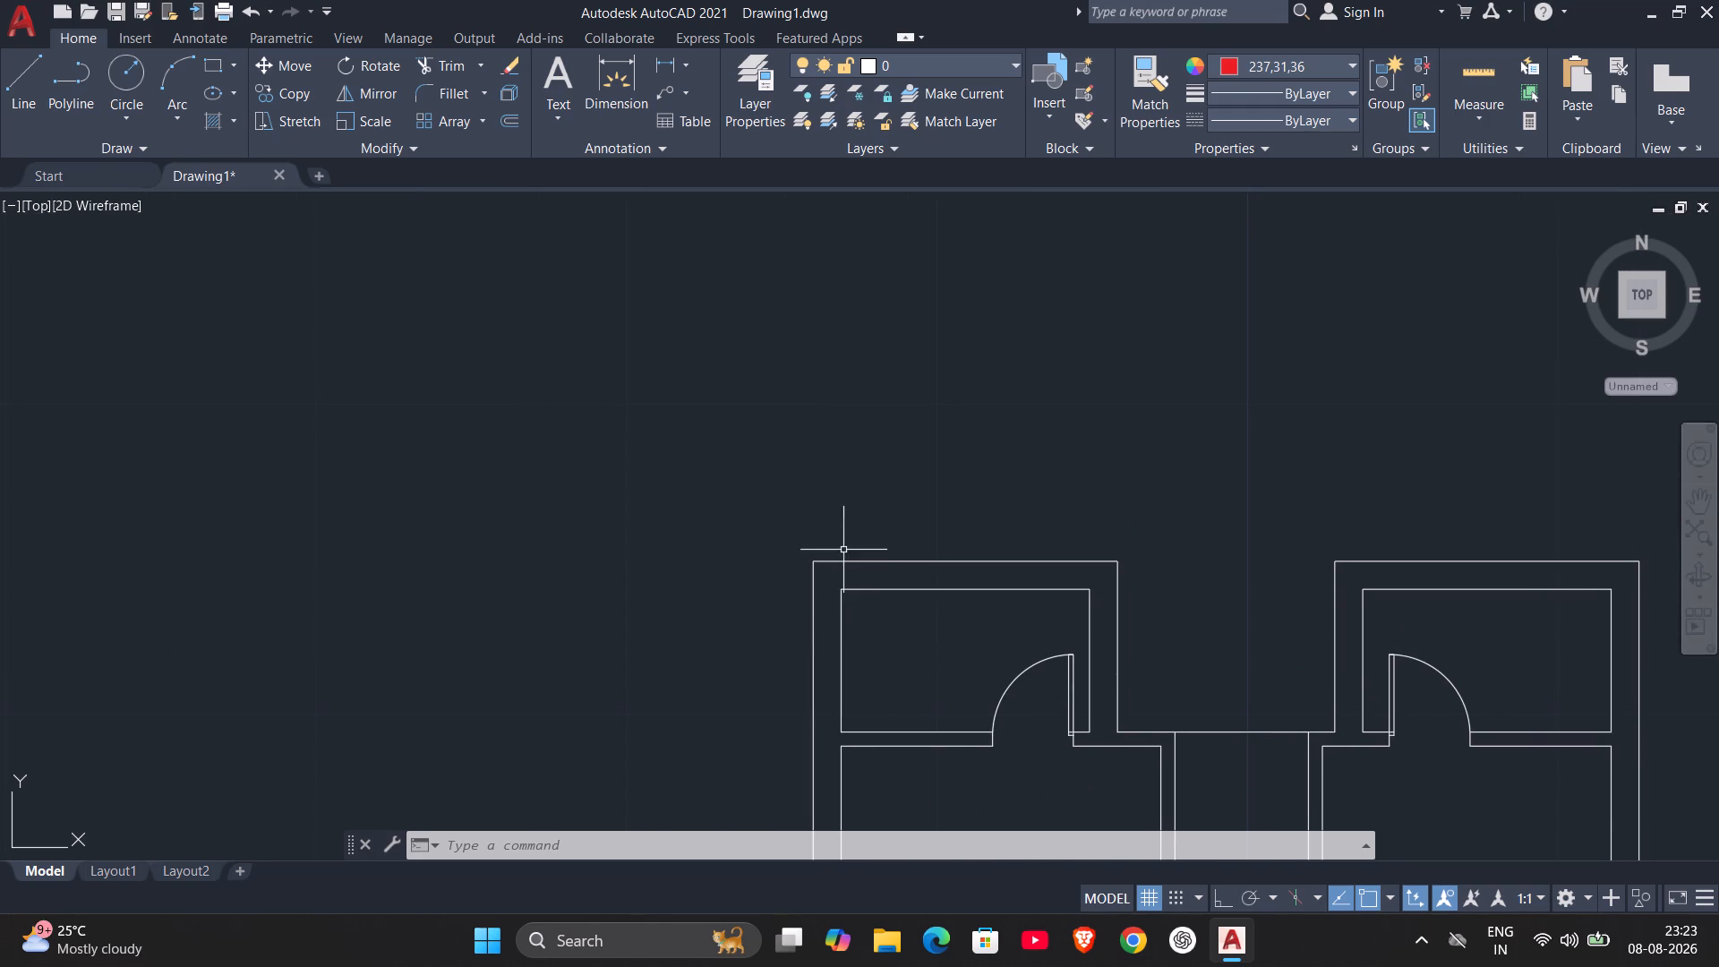
pyautogui.press('Escape')
pyautogui.scroll(2, 881, 558)
pyautogui.scroll(-1, 881, 558)
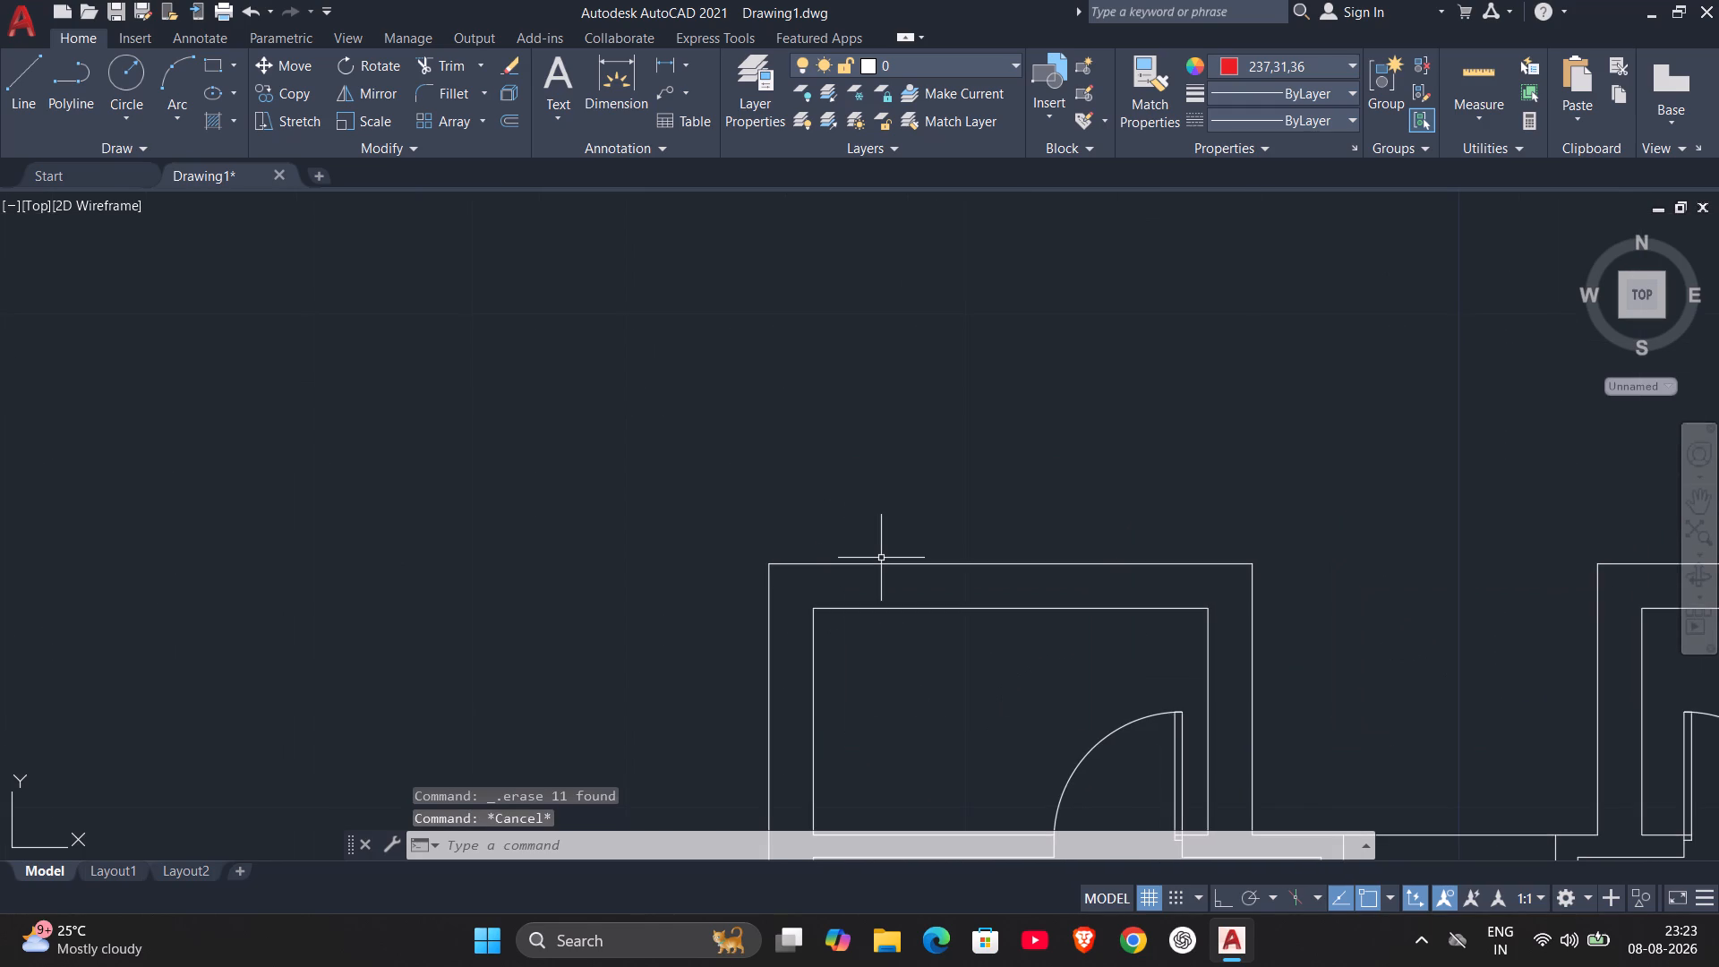
pyautogui.press('l')
pyautogui.press('Return')
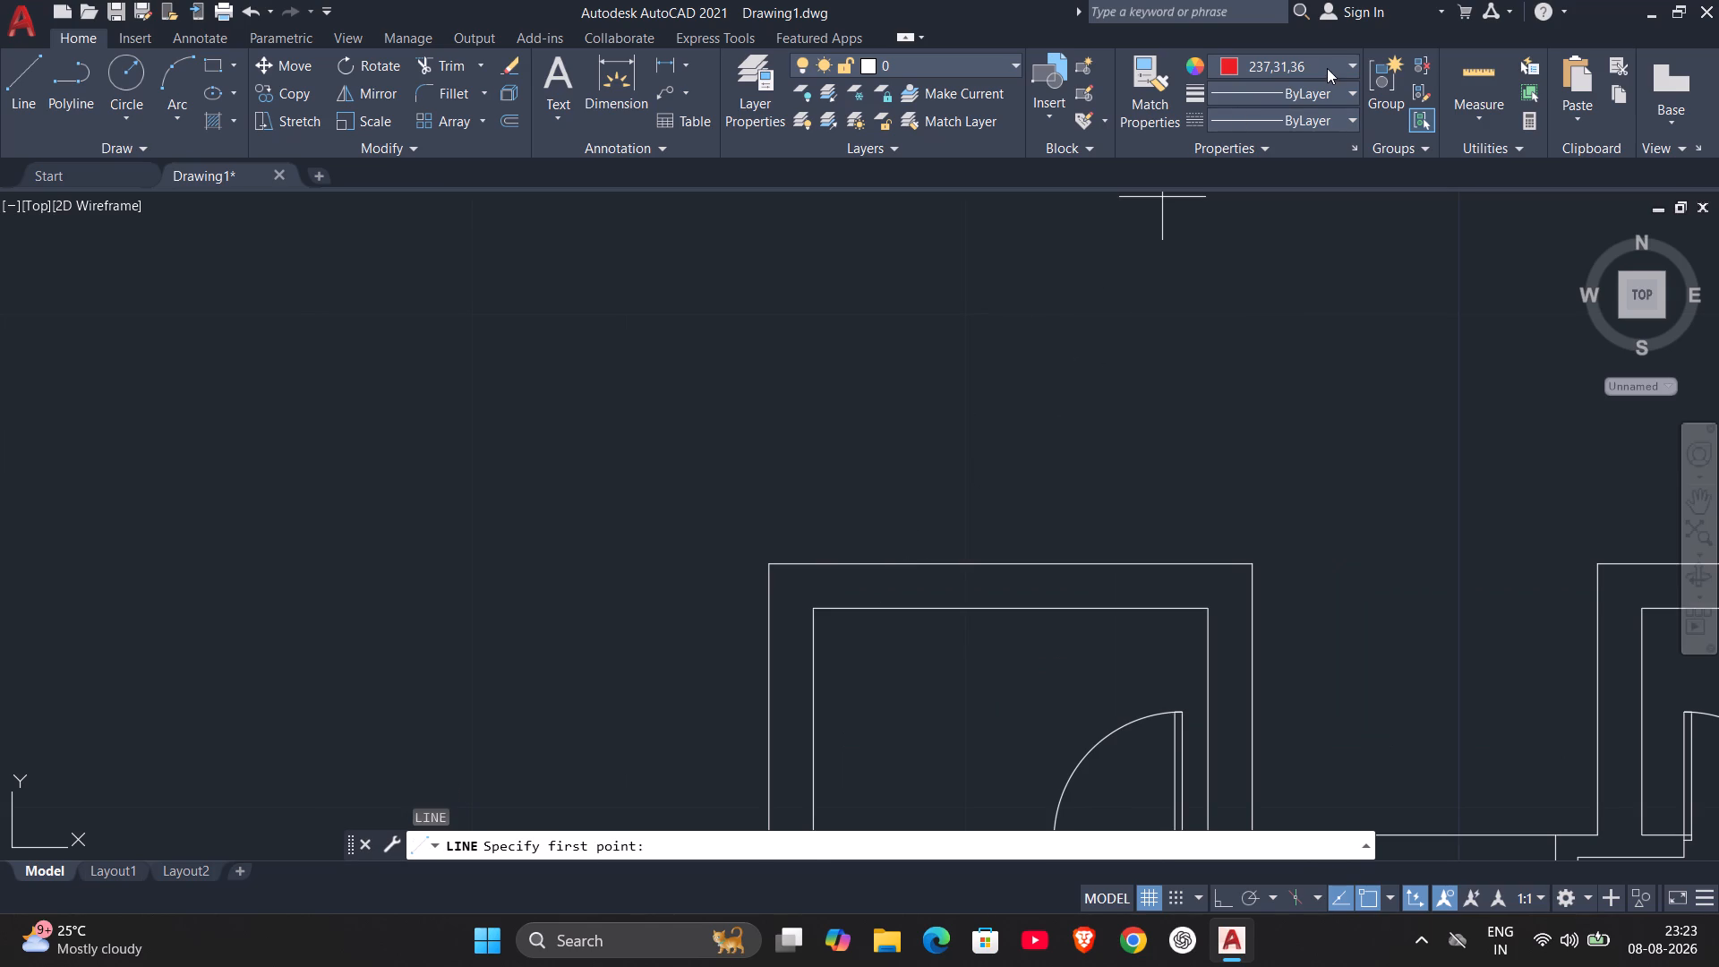
pyautogui.click(1328, 65)
pyautogui.click(1357, 292)
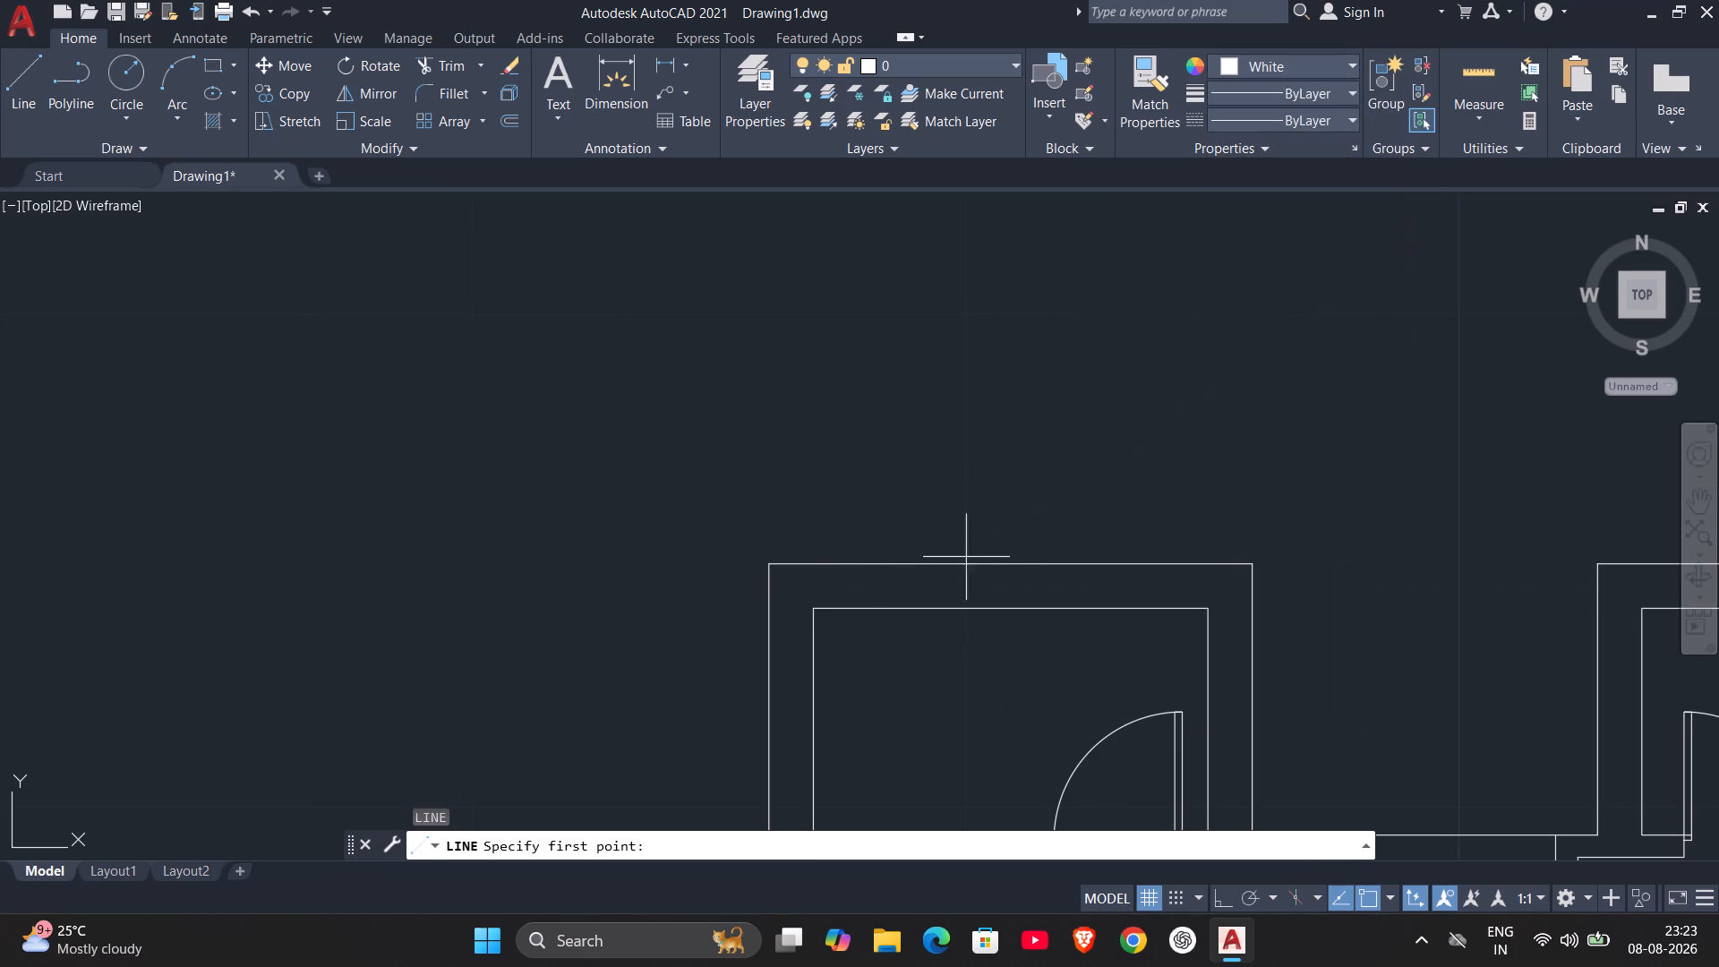
pyautogui.click(813, 612)
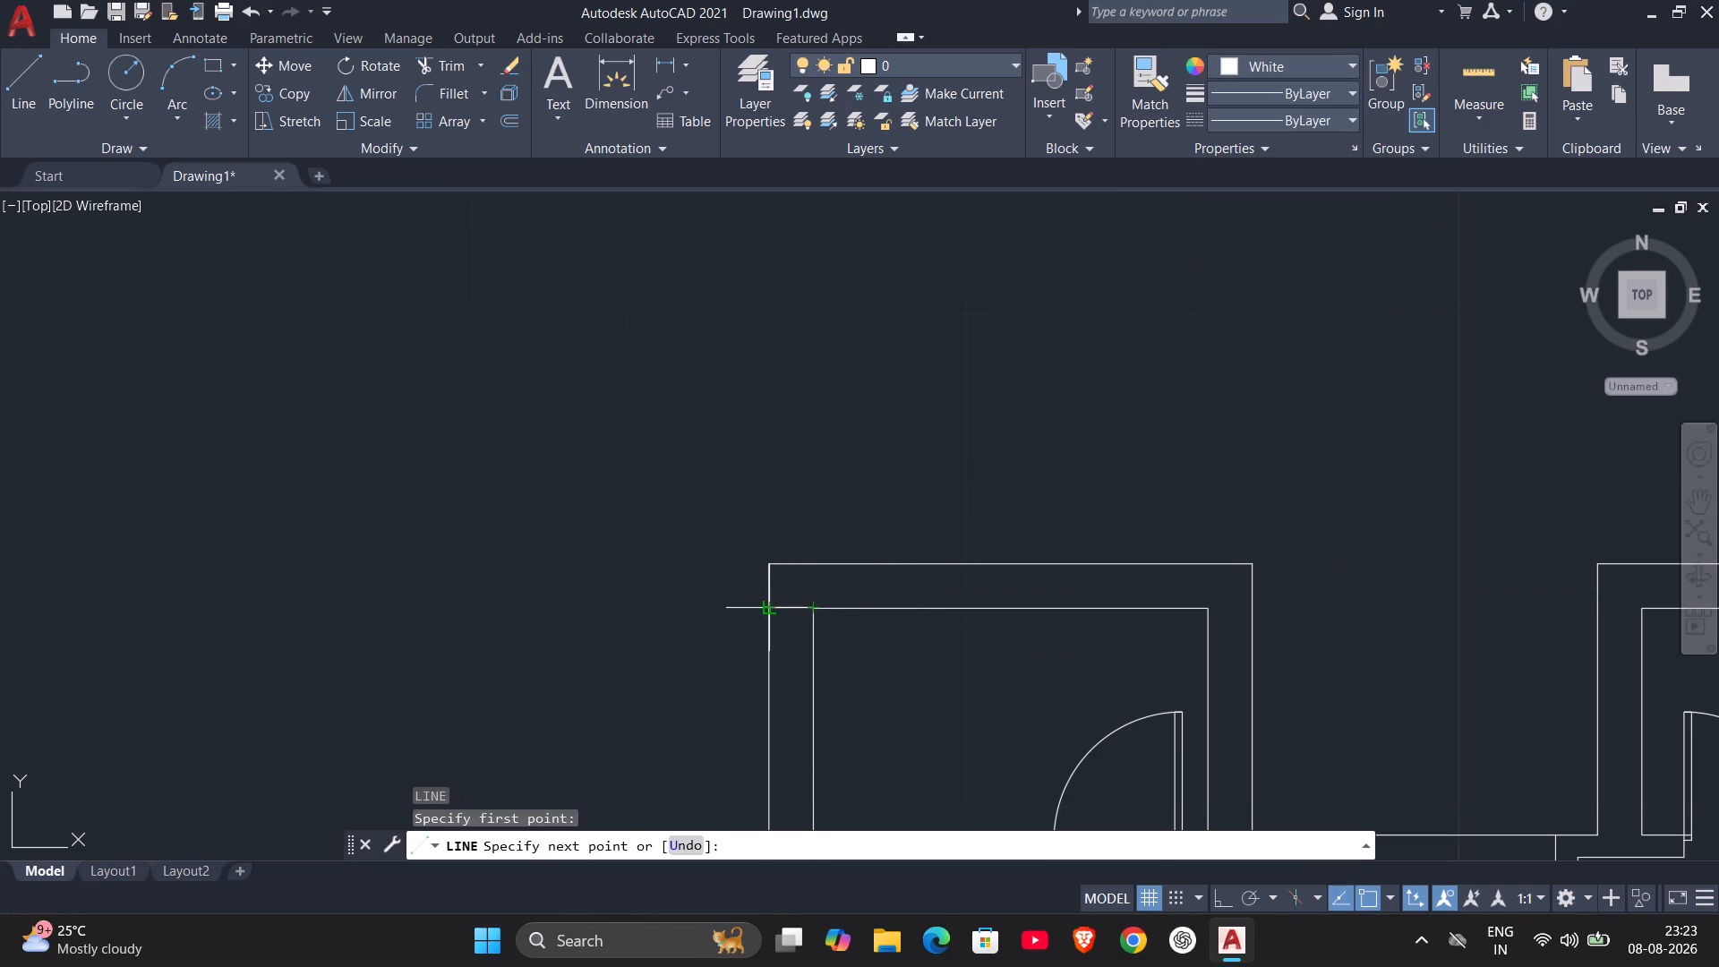
pyautogui.click(774, 610)
pyautogui.press('Escape')
# Draw a short line from the northwest room's inner northwest corner north to the outer wall line.
pyautogui.press('space')
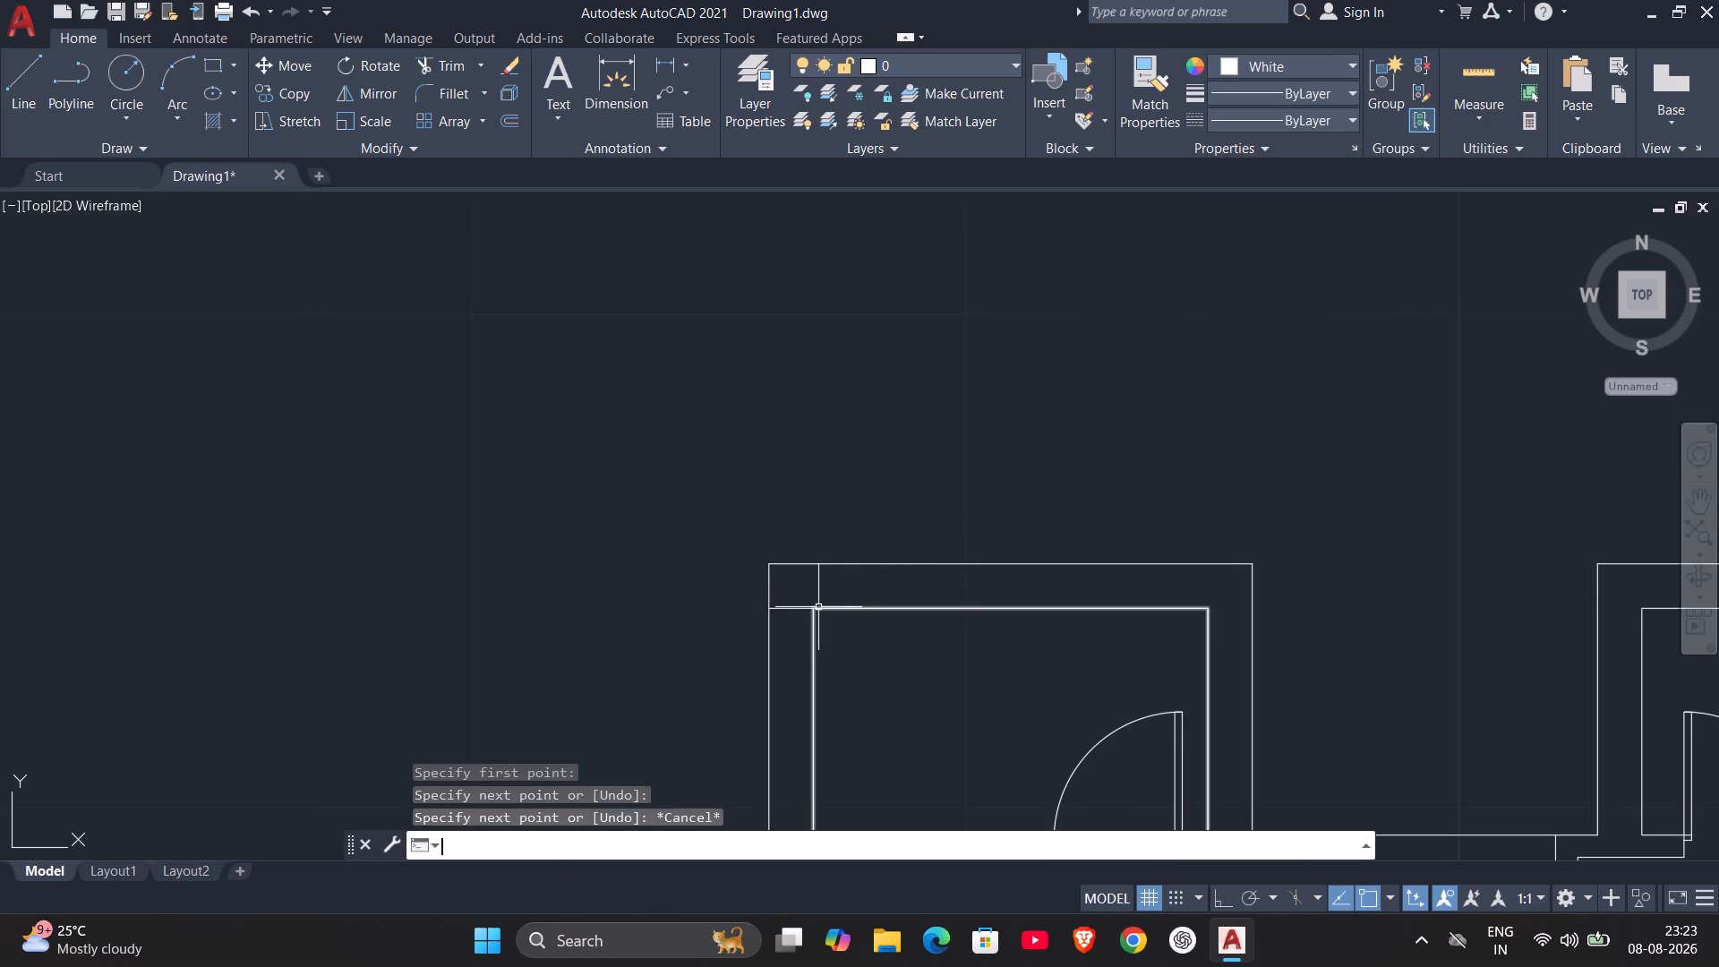
pyautogui.click(810, 609)
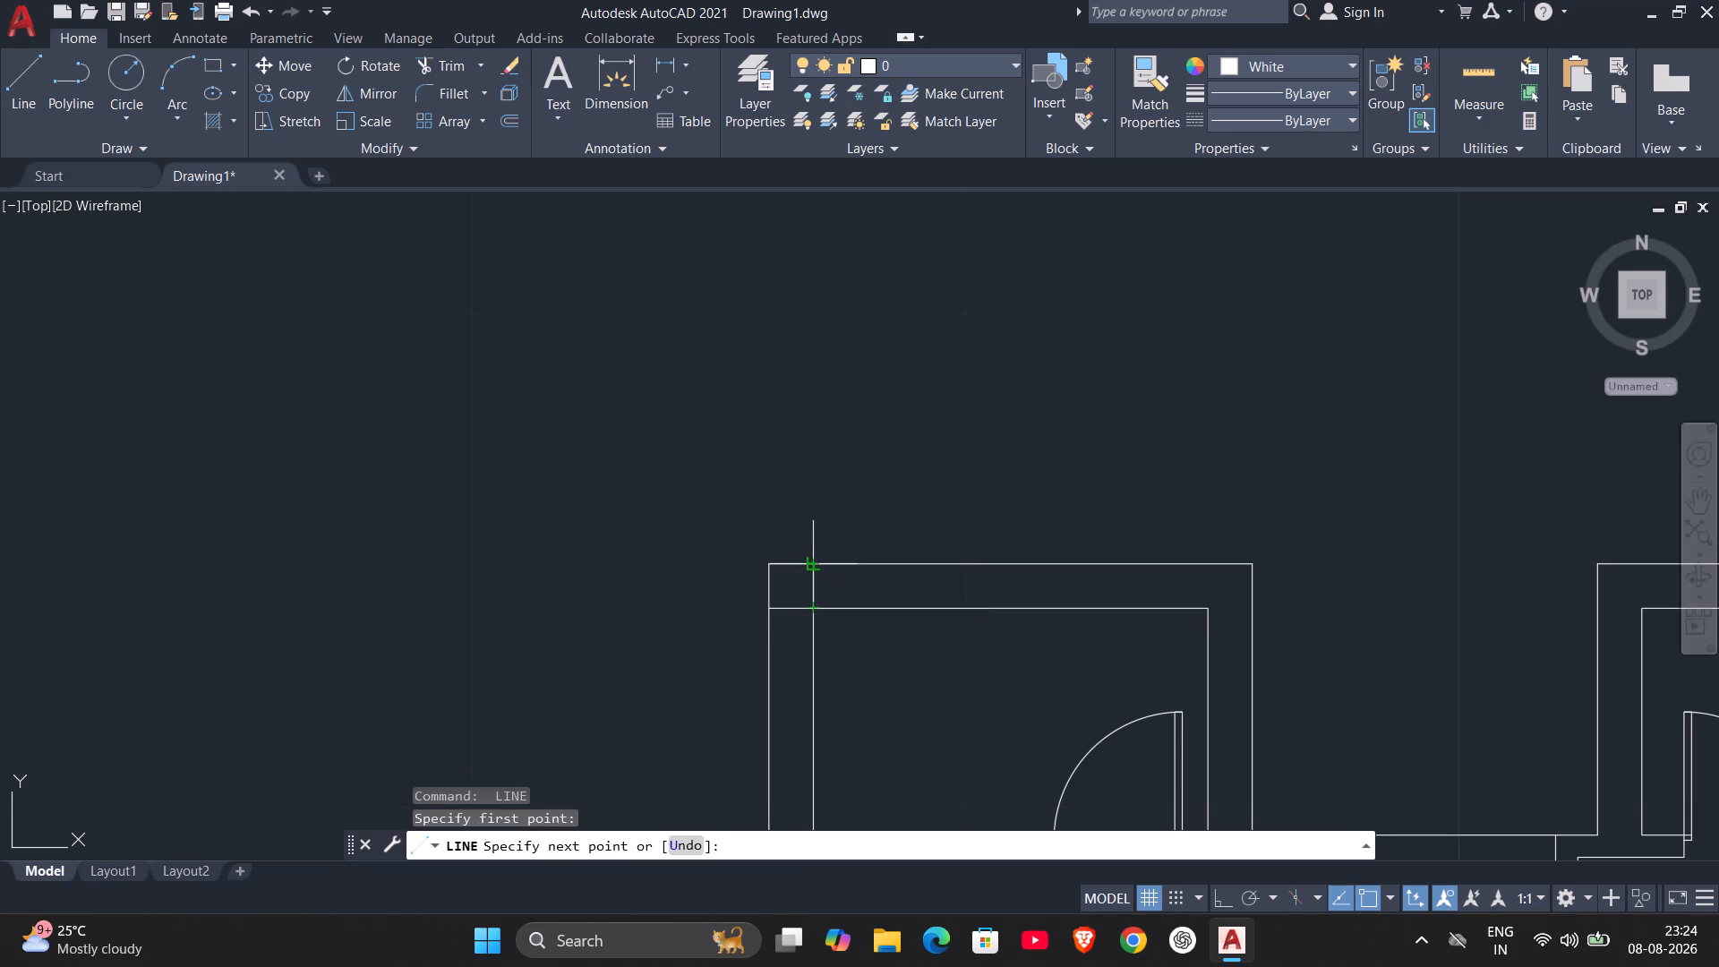
pyautogui.click(812, 567)
pyautogui.press('Escape')
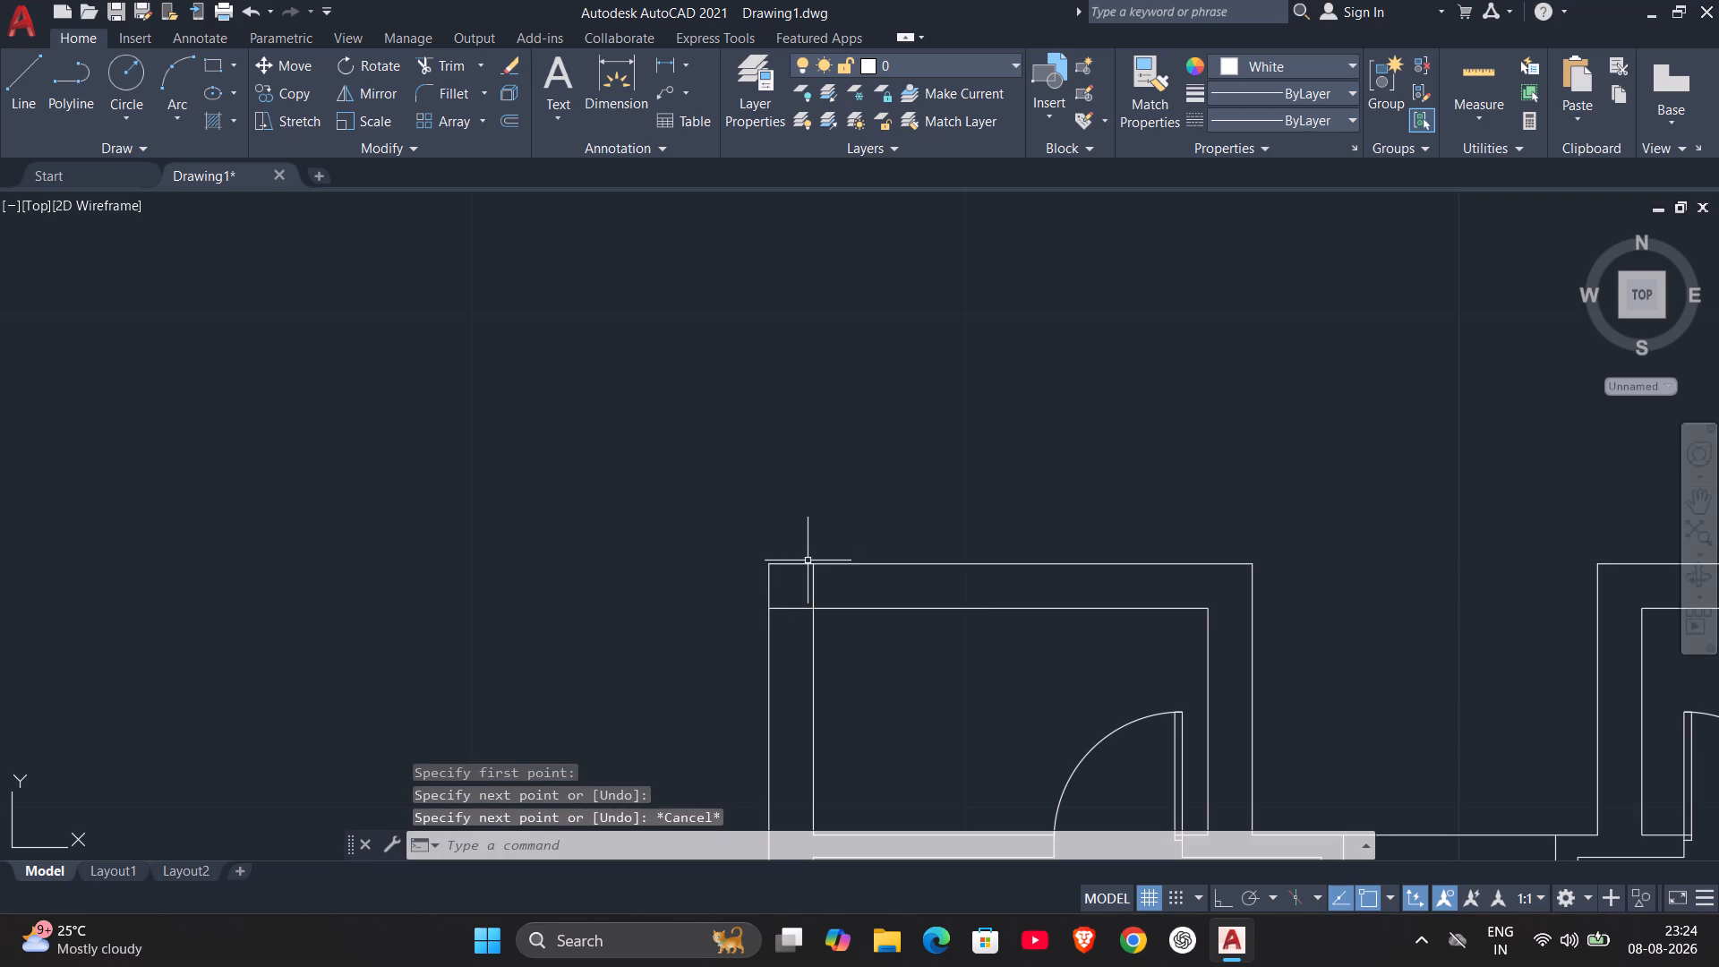
# Hatch the small square enclosed at the plan's northwest wall corner with the SOLID pattern.
pyautogui.press('h')
pyautogui.press('Return')
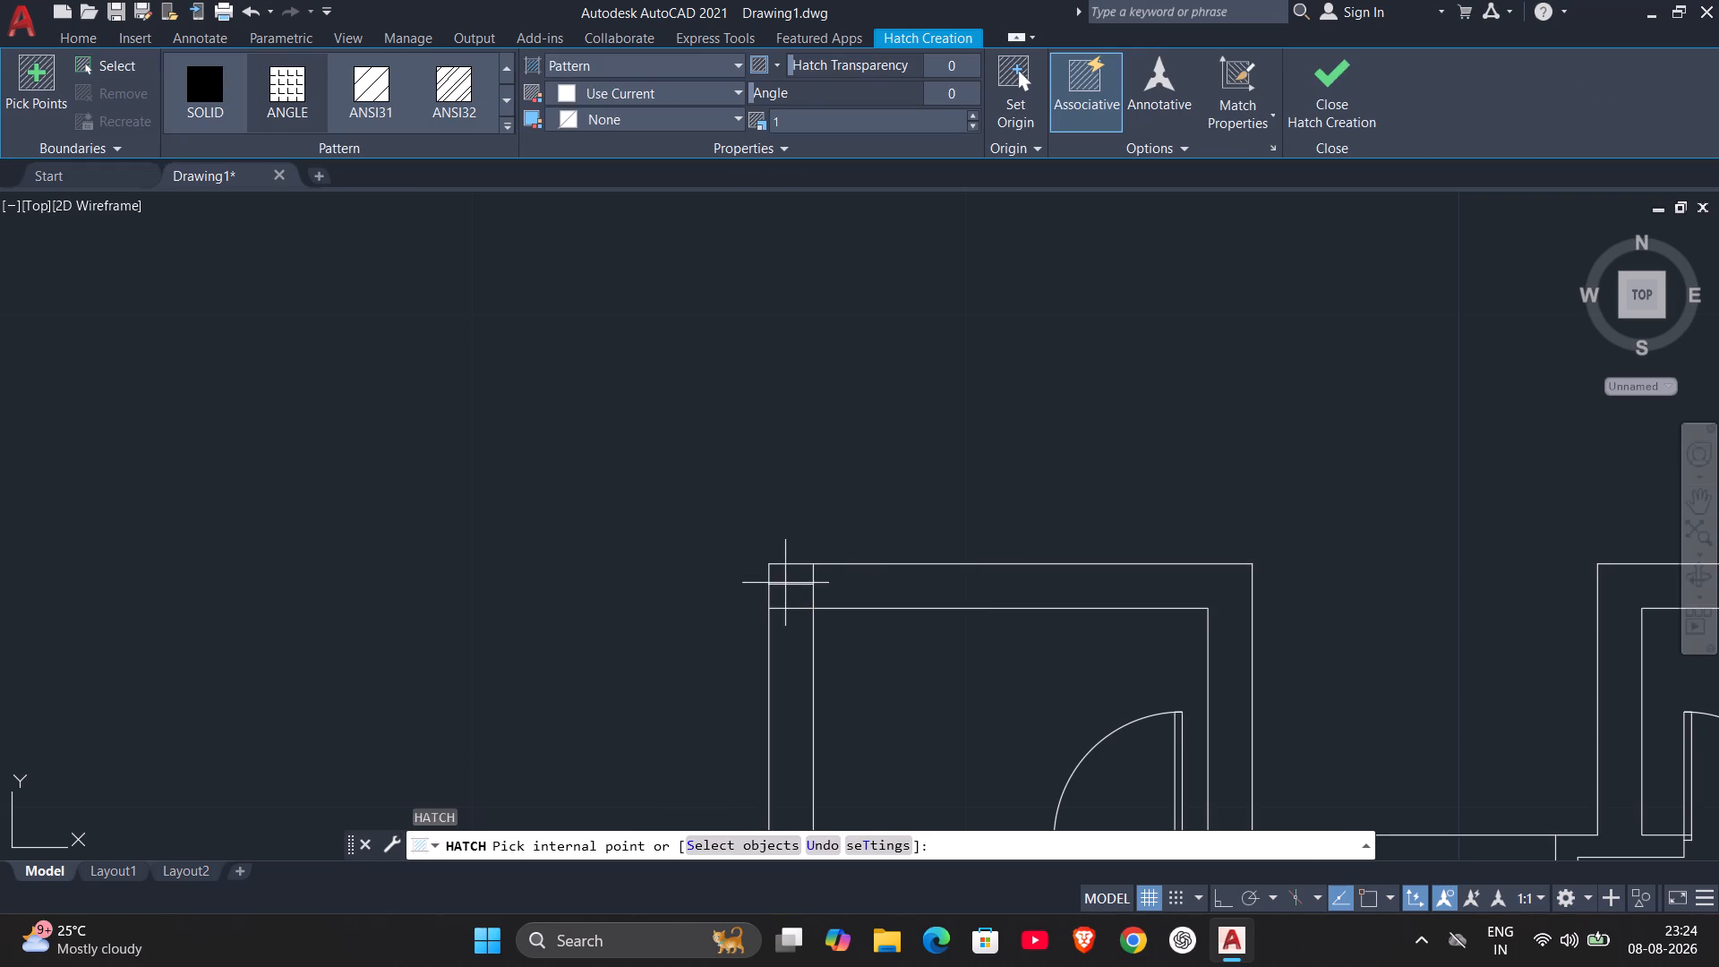
pyautogui.click(791, 593)
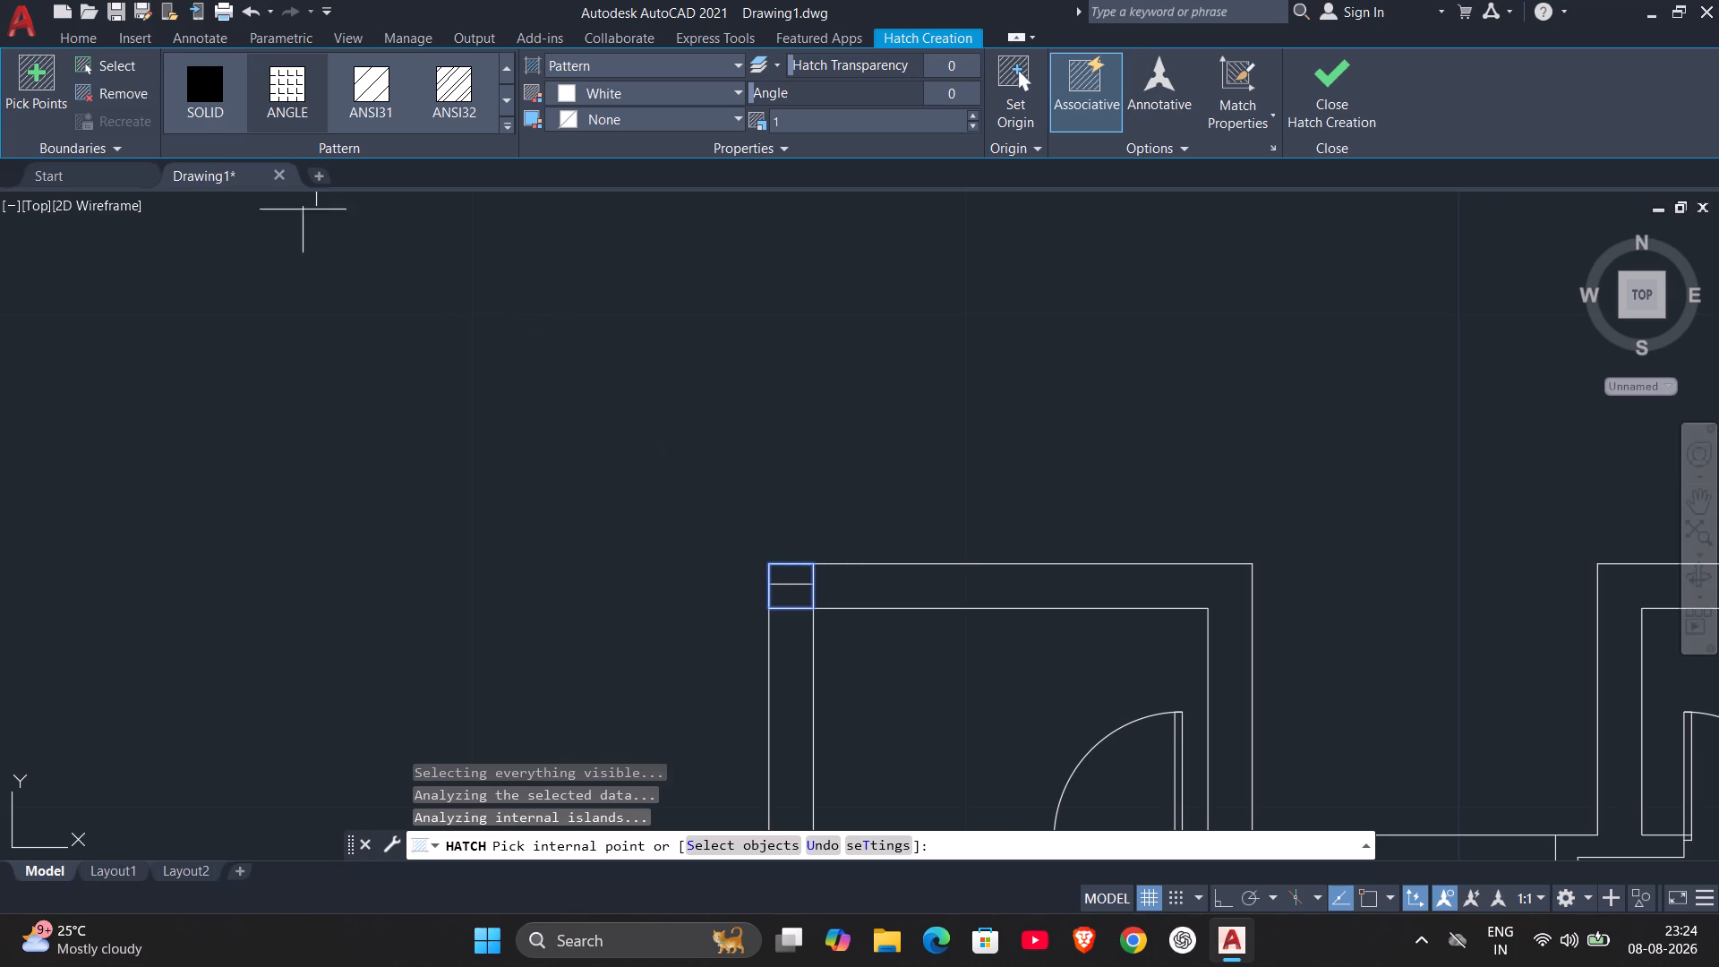
pyautogui.moveTo(184, 76); pyautogui.dragTo(196, 94)
pyautogui.press('Escape')
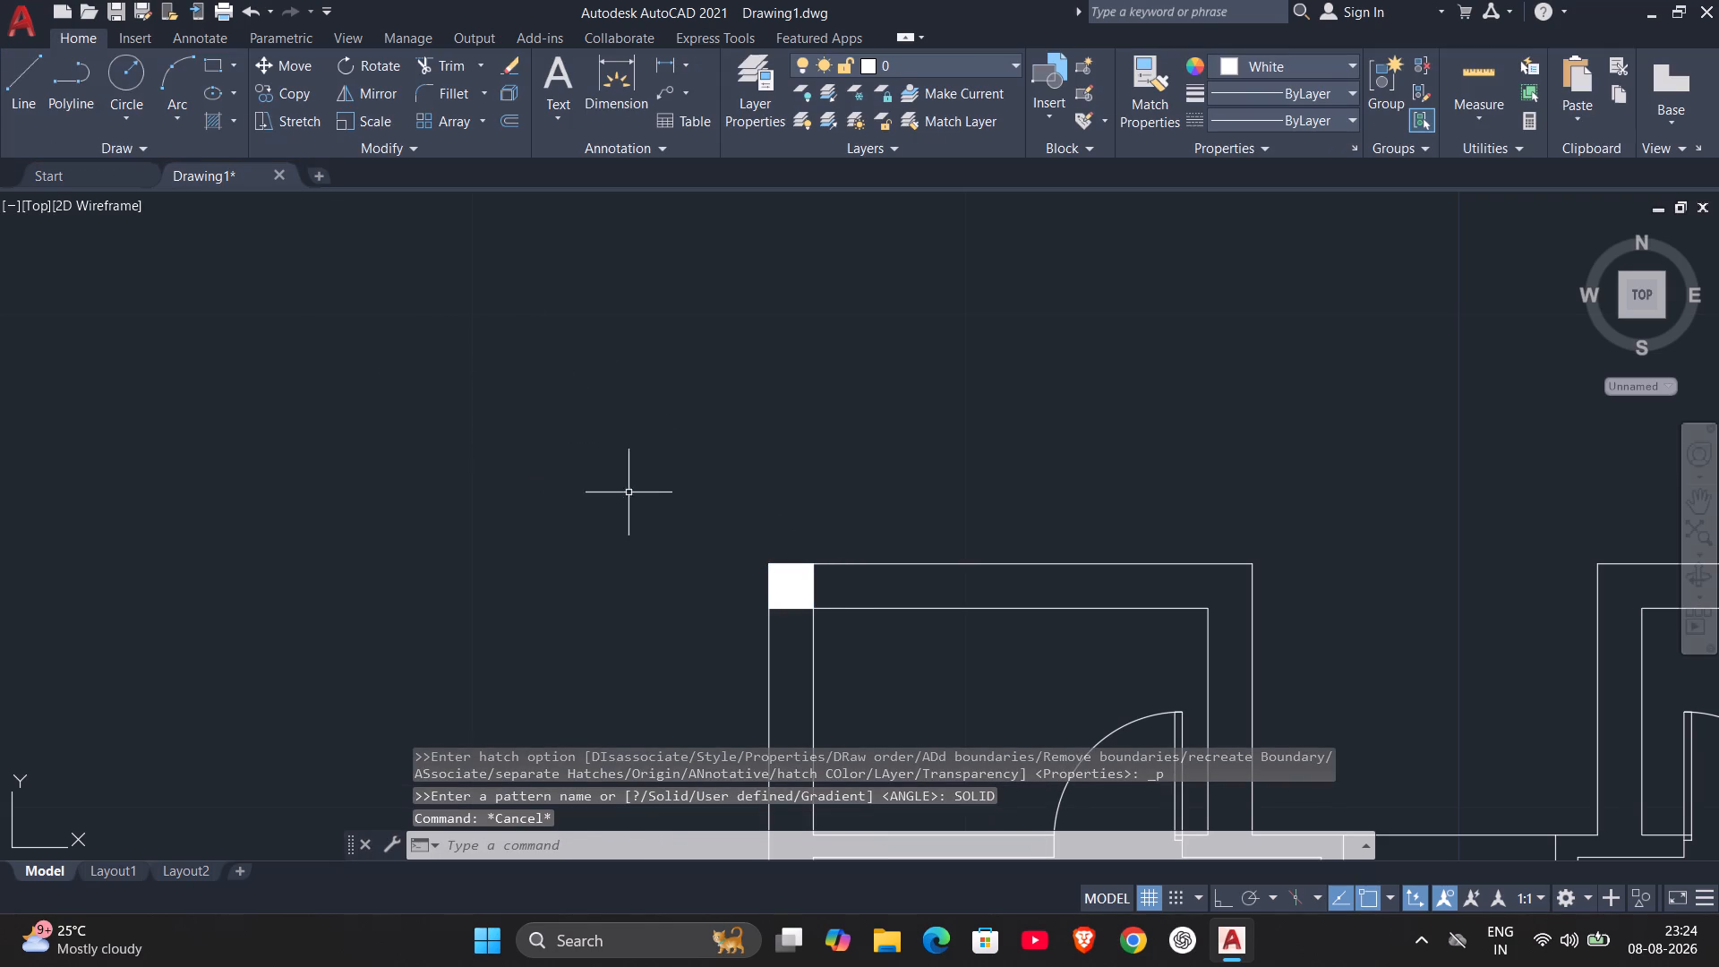
# Set the colour of the northwest corner's solid hatch to black (0,0,0).
pyautogui.click(797, 596)
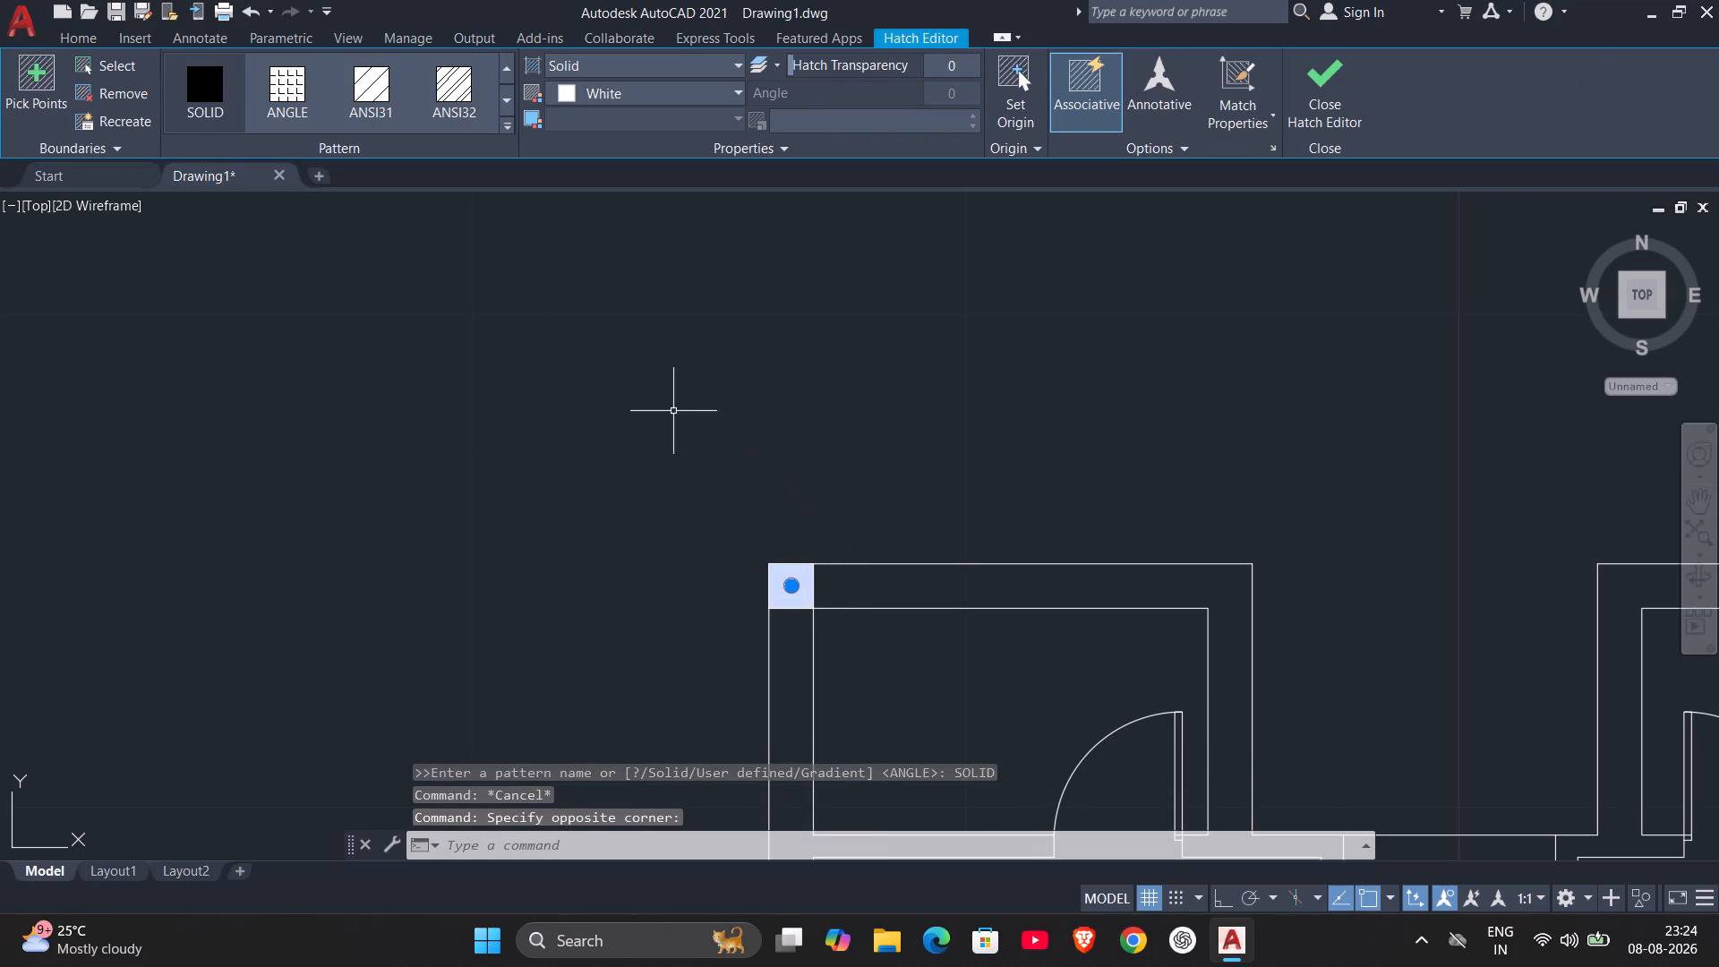
pyautogui.click(615, 87)
pyautogui.click(565, 181)
pyautogui.press('Escape')
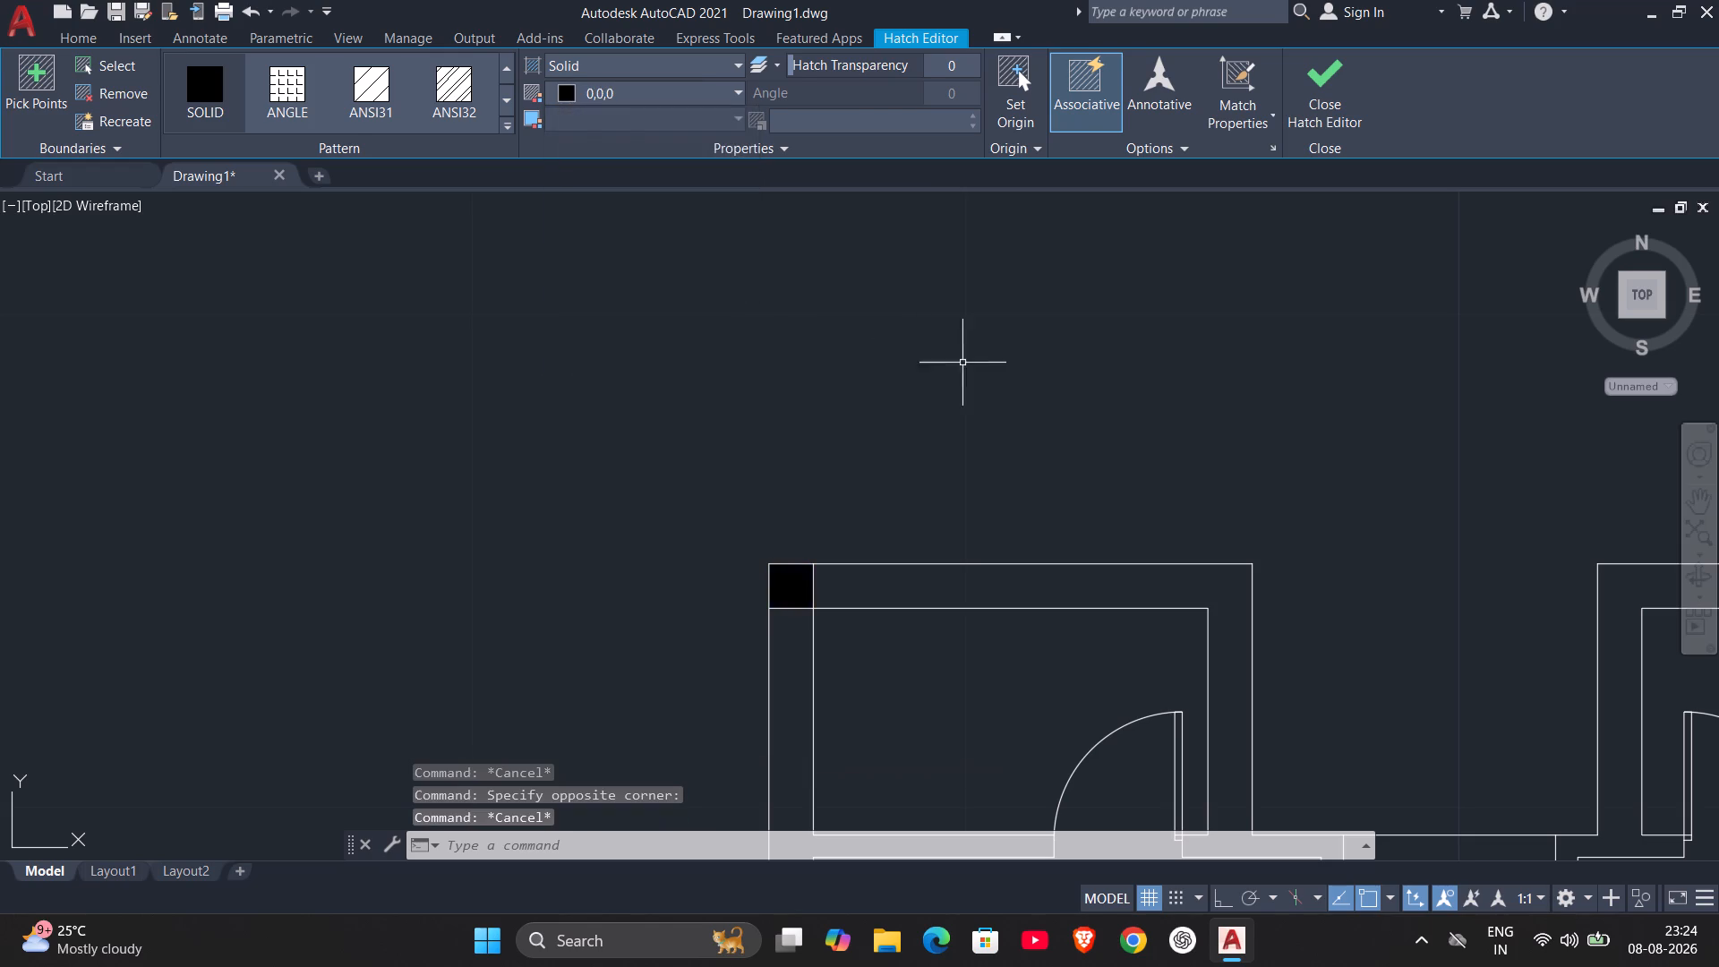
# Examine the floor plan's wall layout and the west outer wall's junctions with the interior walls south of the filled corner.
pyautogui.scroll(-4, 1019, 465)
pyautogui.scroll(4, 1086, 485)
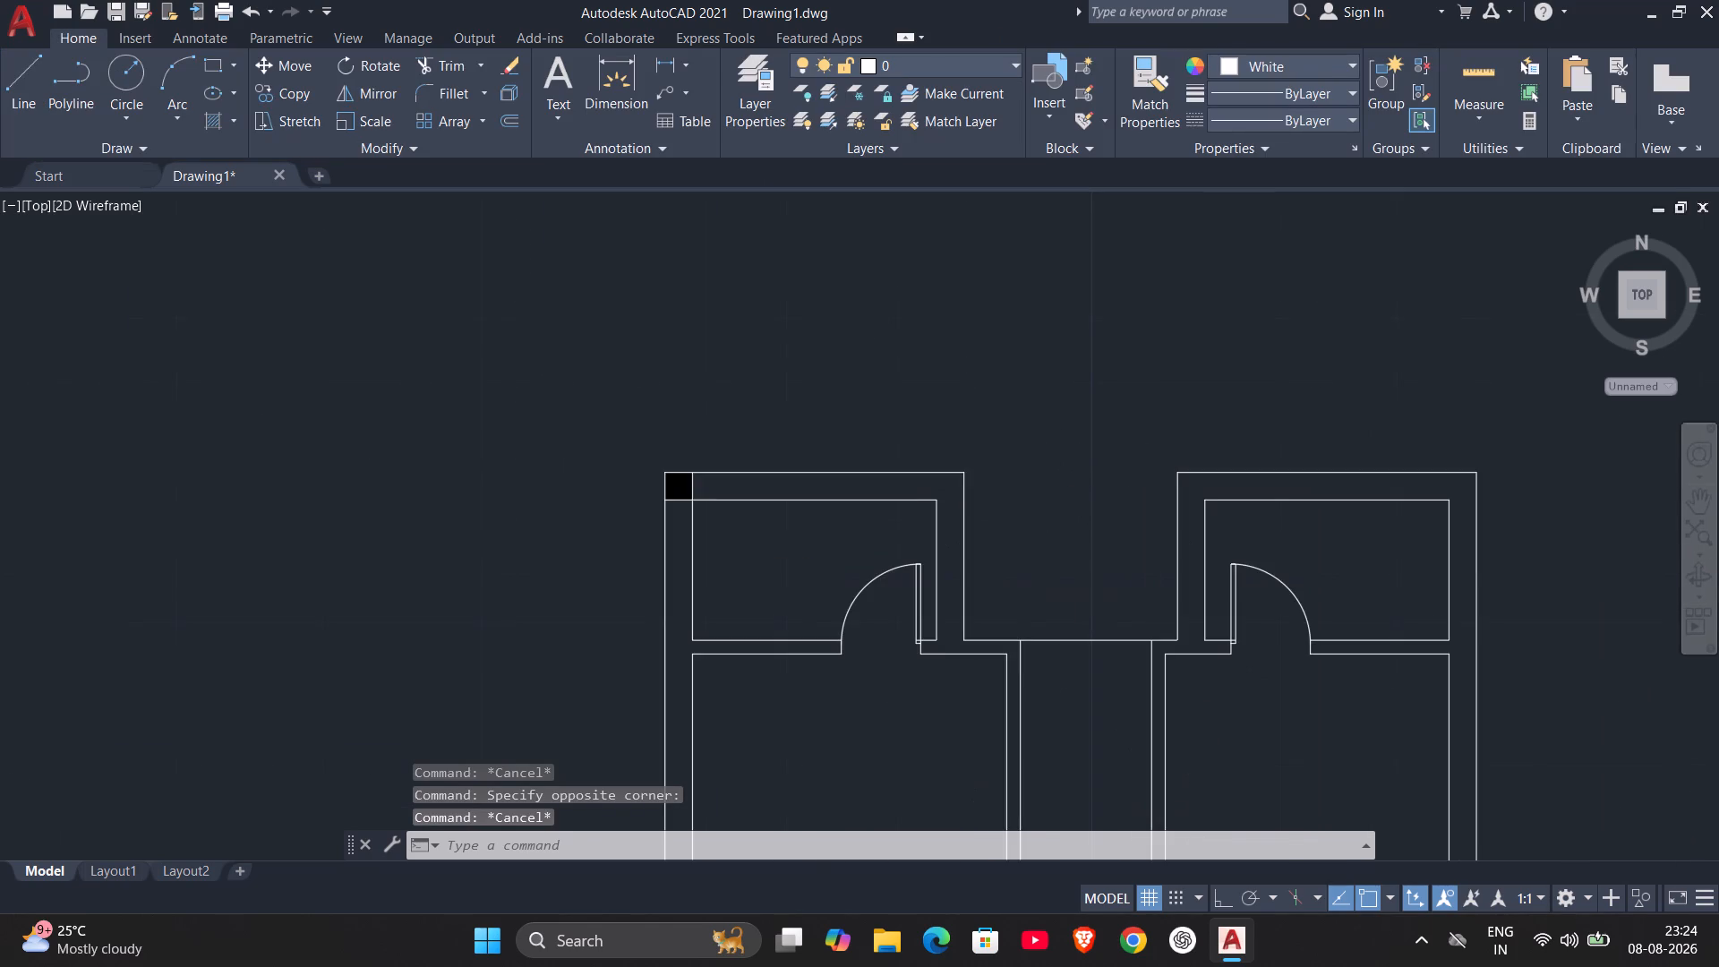
pyautogui.scroll(-2, 1079, 491)
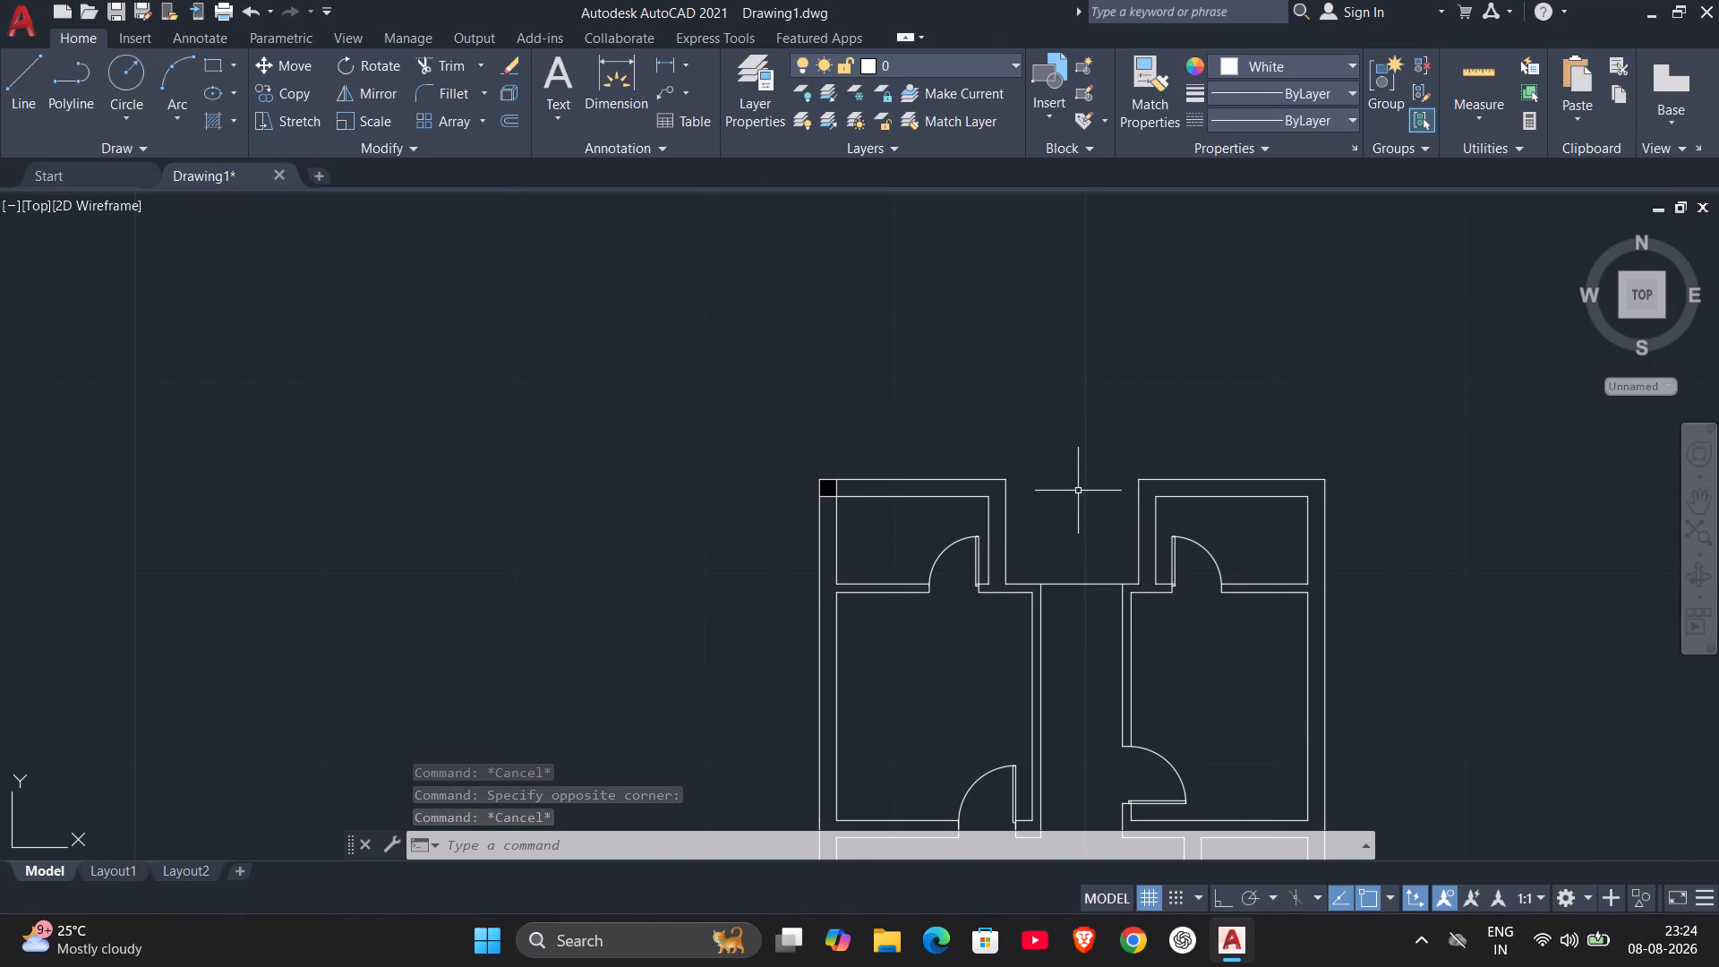
pyautogui.moveTo(1076, 491); pyautogui.dragTo(1005, 505, button='middle')
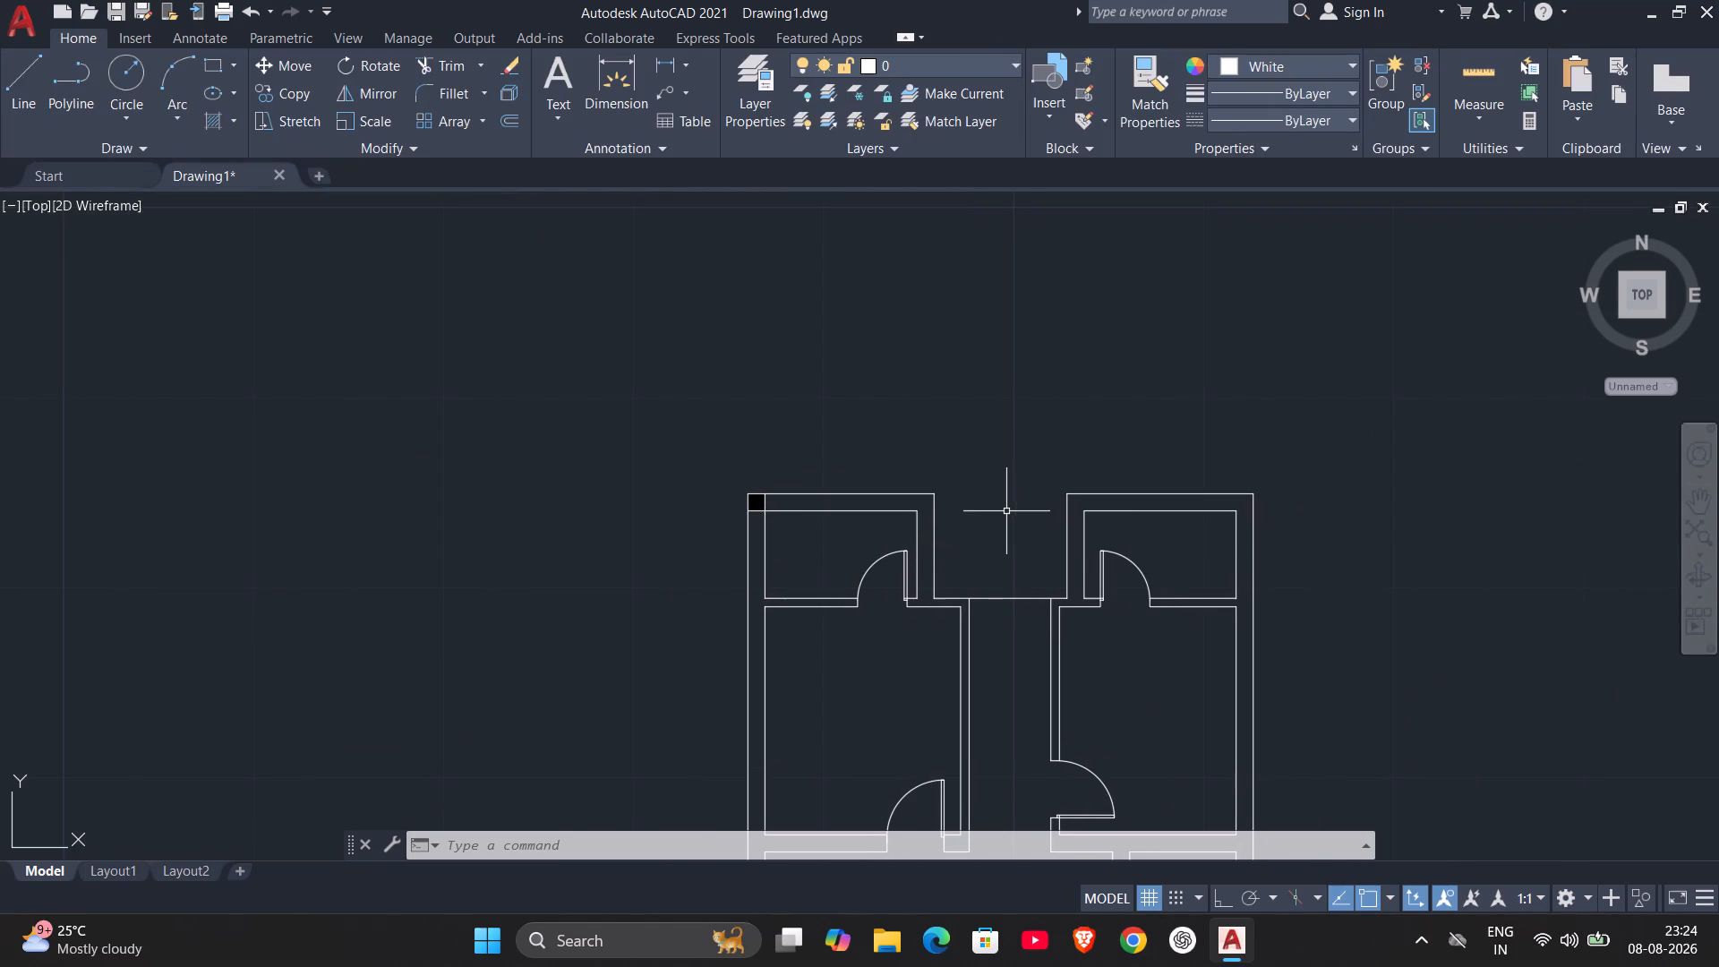
pyautogui.moveTo(842, 651); pyautogui.dragTo(842, 650, button='middle')
pyautogui.moveTo(842, 650); pyautogui.dragTo(997, 398, button='middle')
pyautogui.scroll(-1, 976, 514)
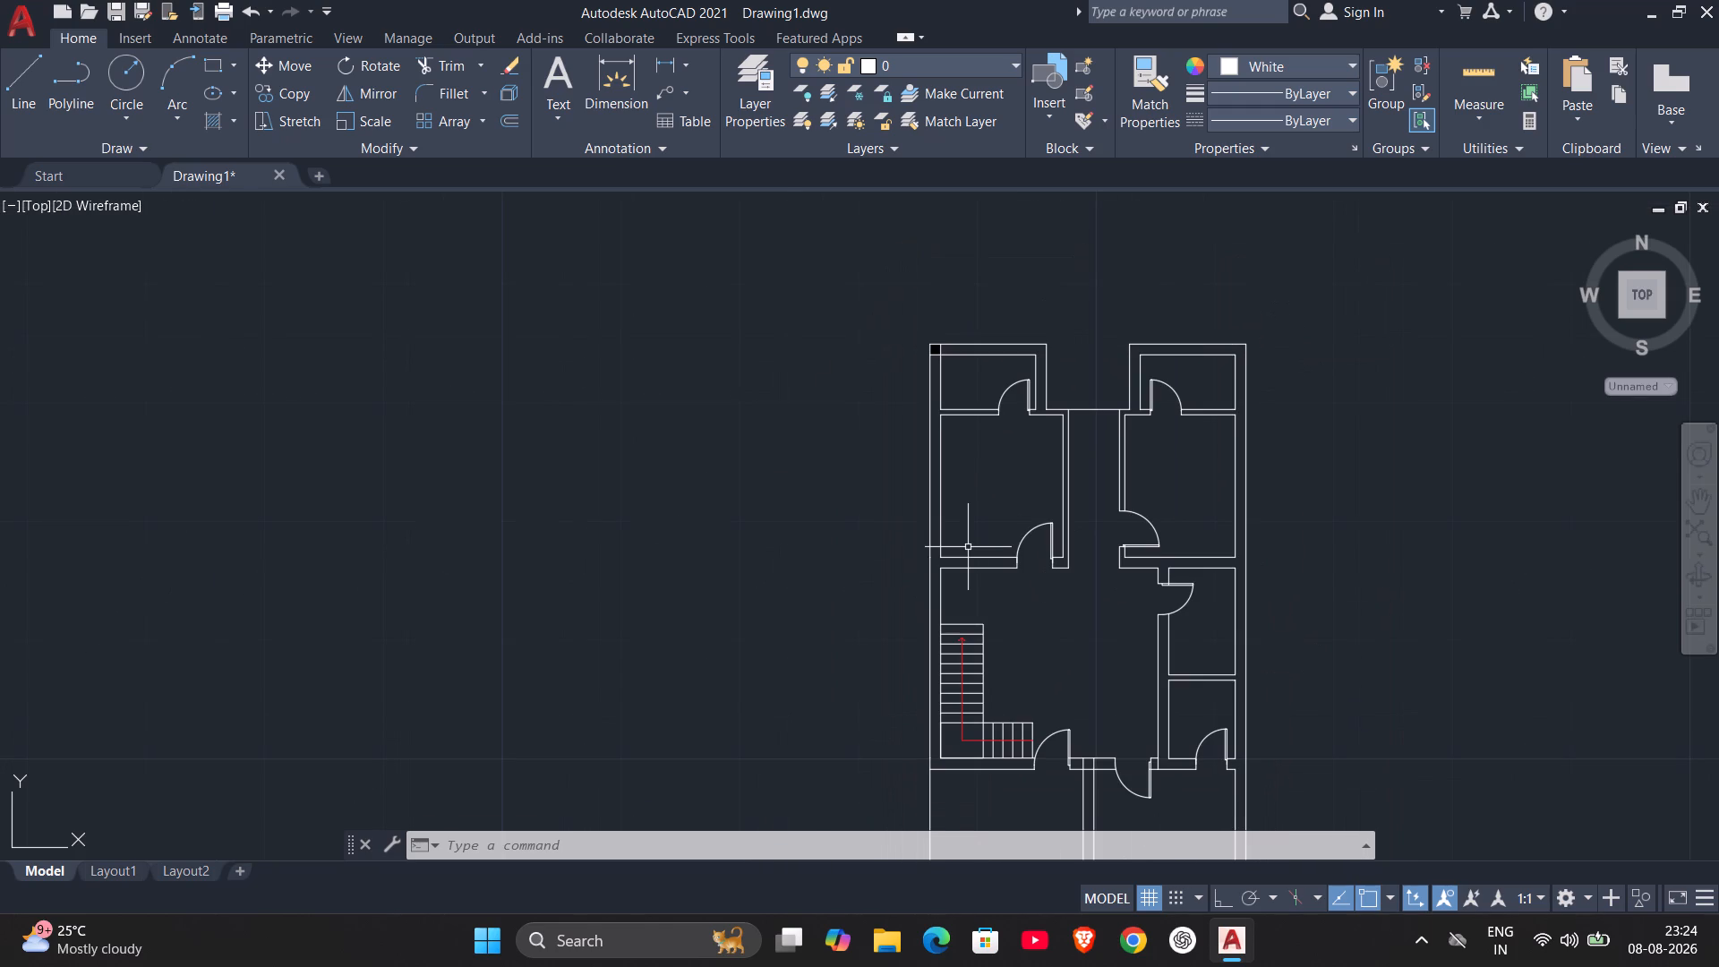
pyautogui.scroll(1, 957, 553)
pyautogui.scroll(2, 962, 480)
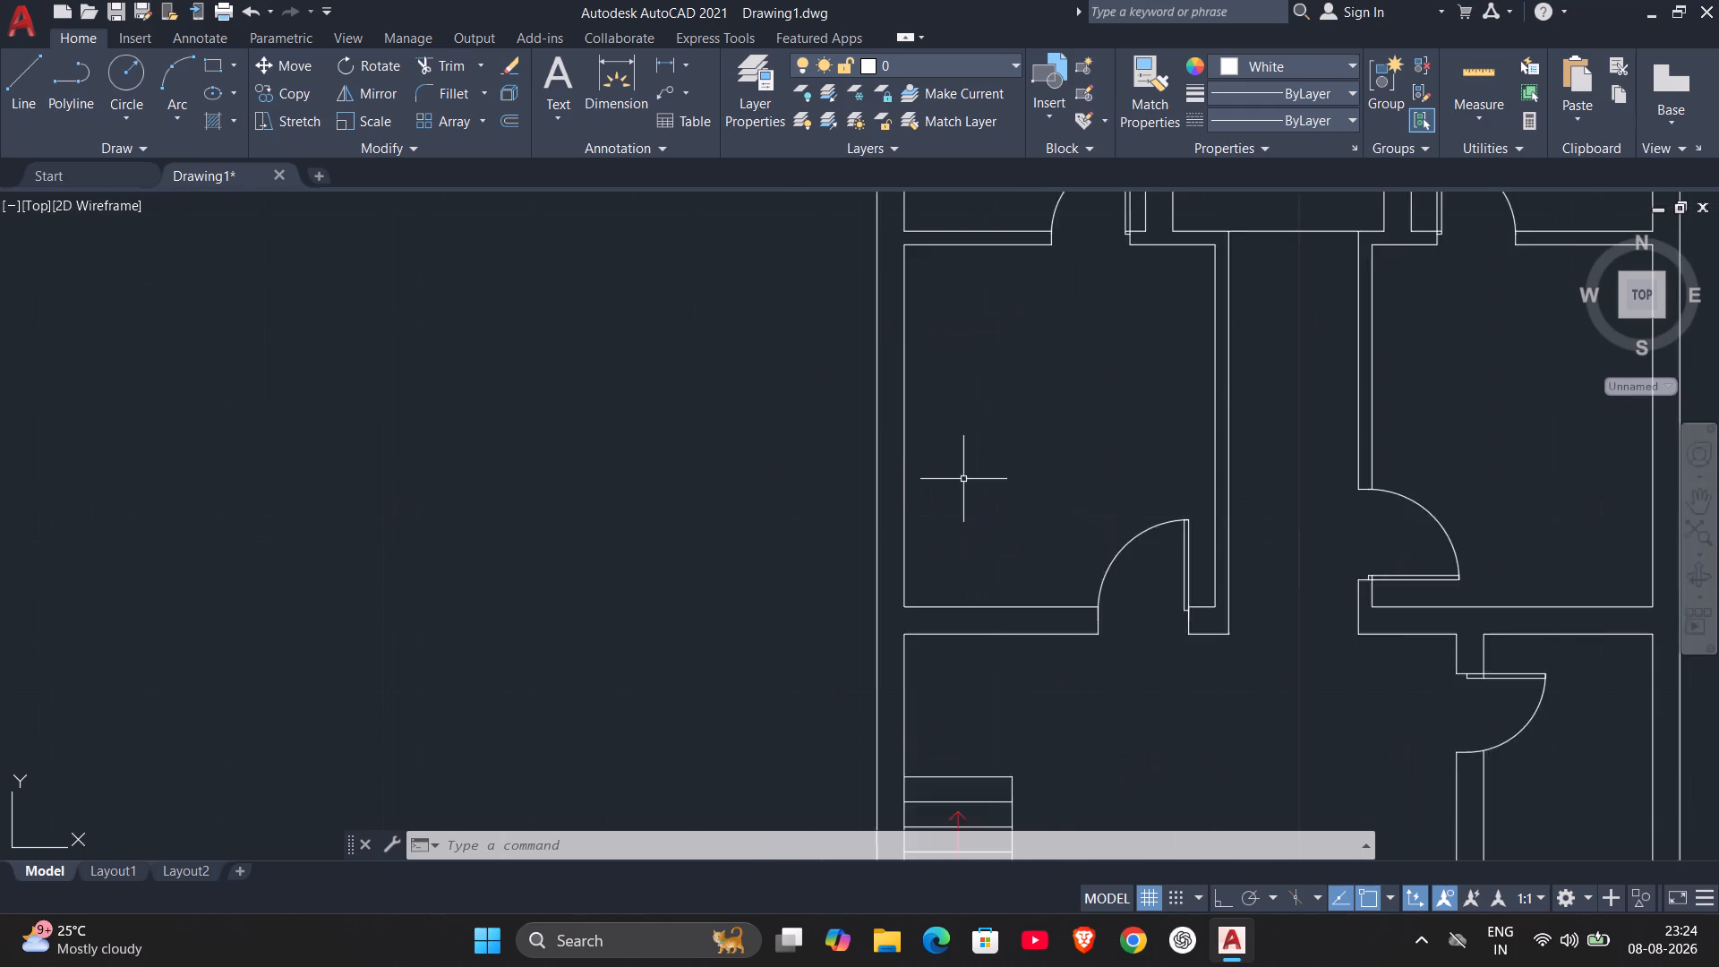
pyautogui.moveTo(967, 473); pyautogui.dragTo(1094, 750, button='middle')
pyautogui.moveTo(1054, 629); pyautogui.dragTo(1061, 667, button='middle')
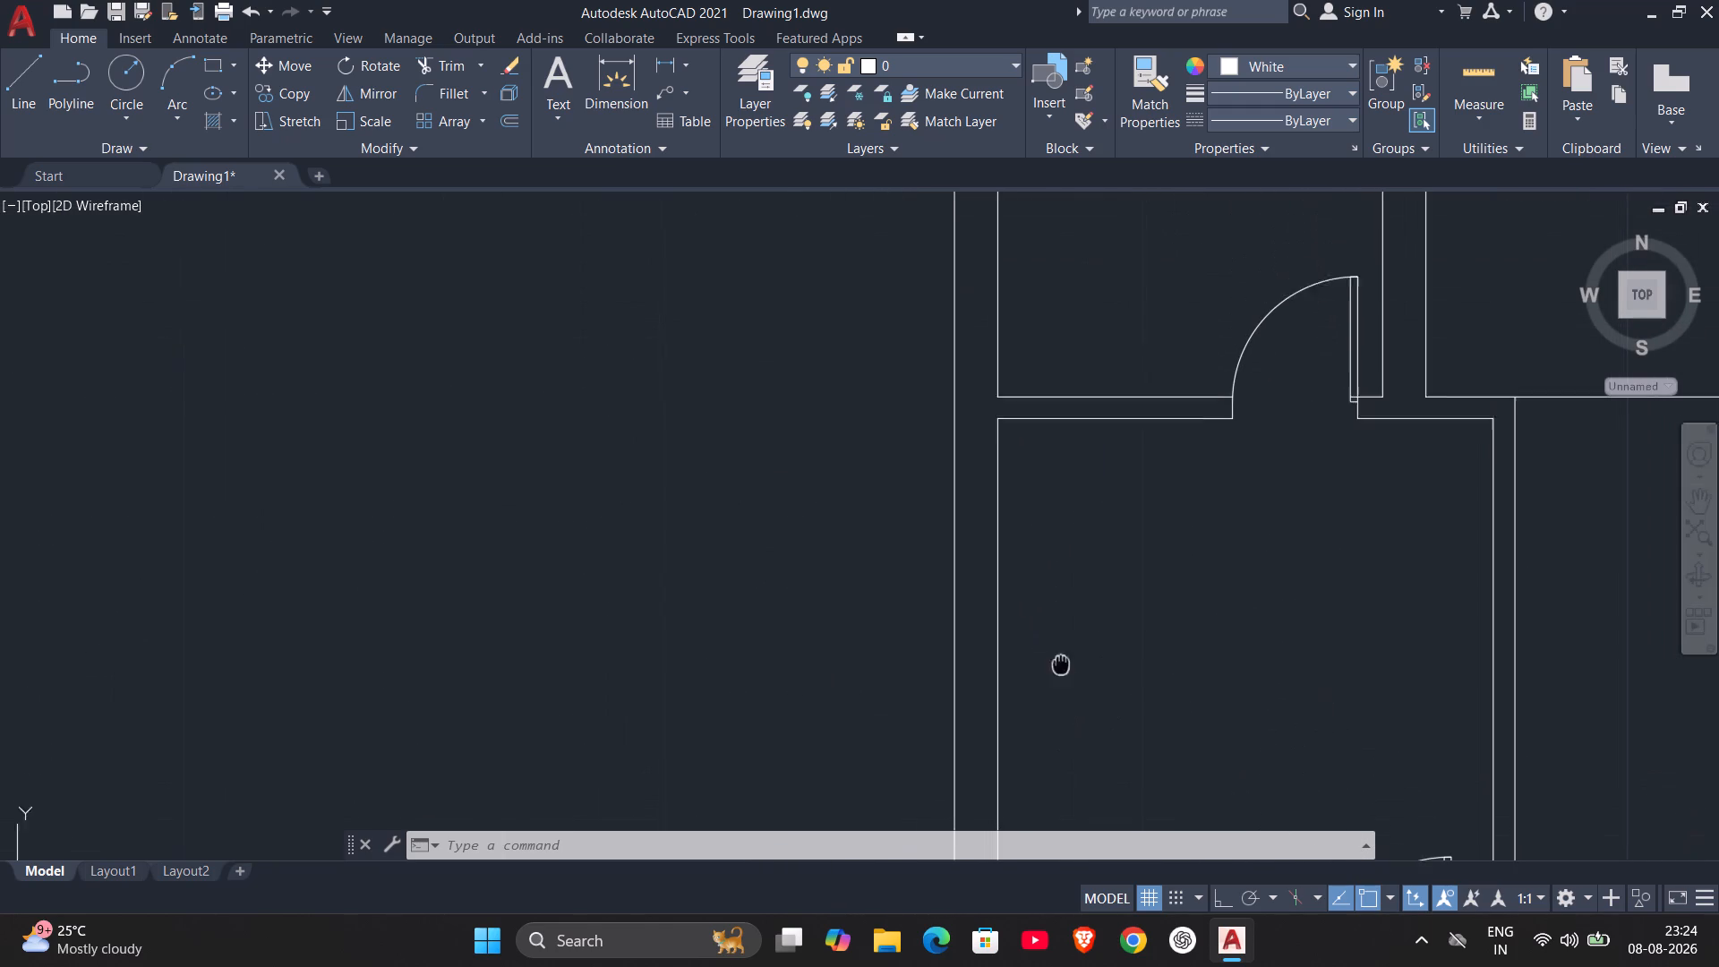
pyautogui.moveTo(1061, 667); pyautogui.dragTo(1063, 697, button='middle')
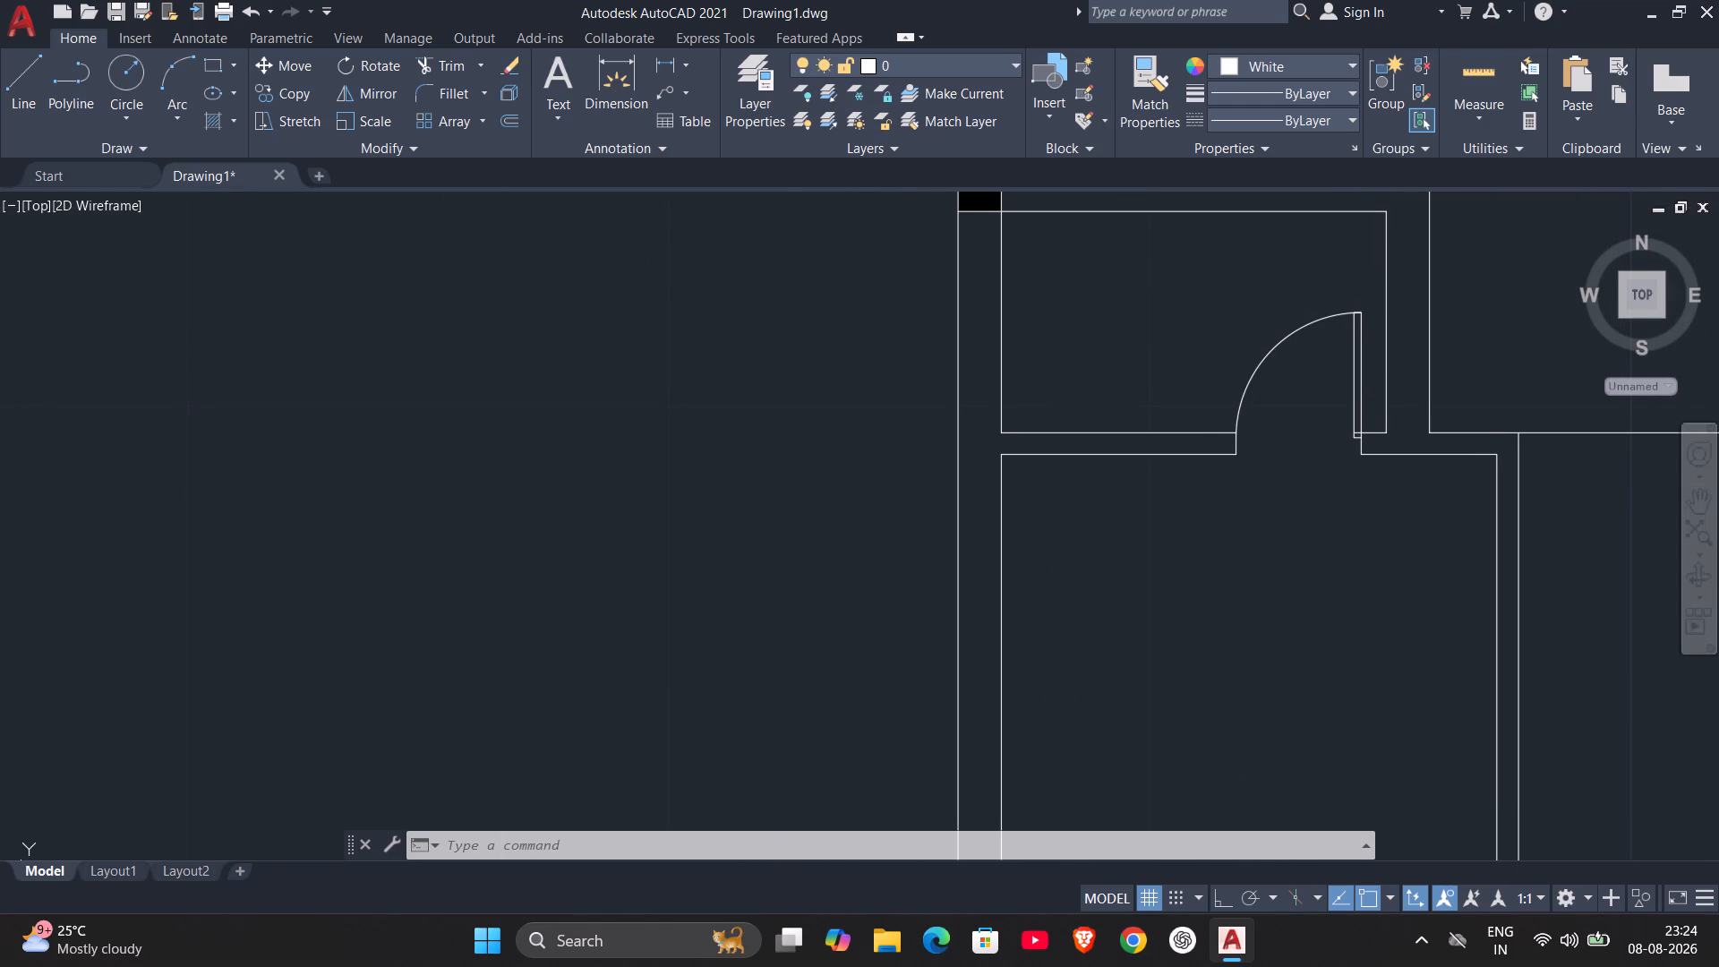
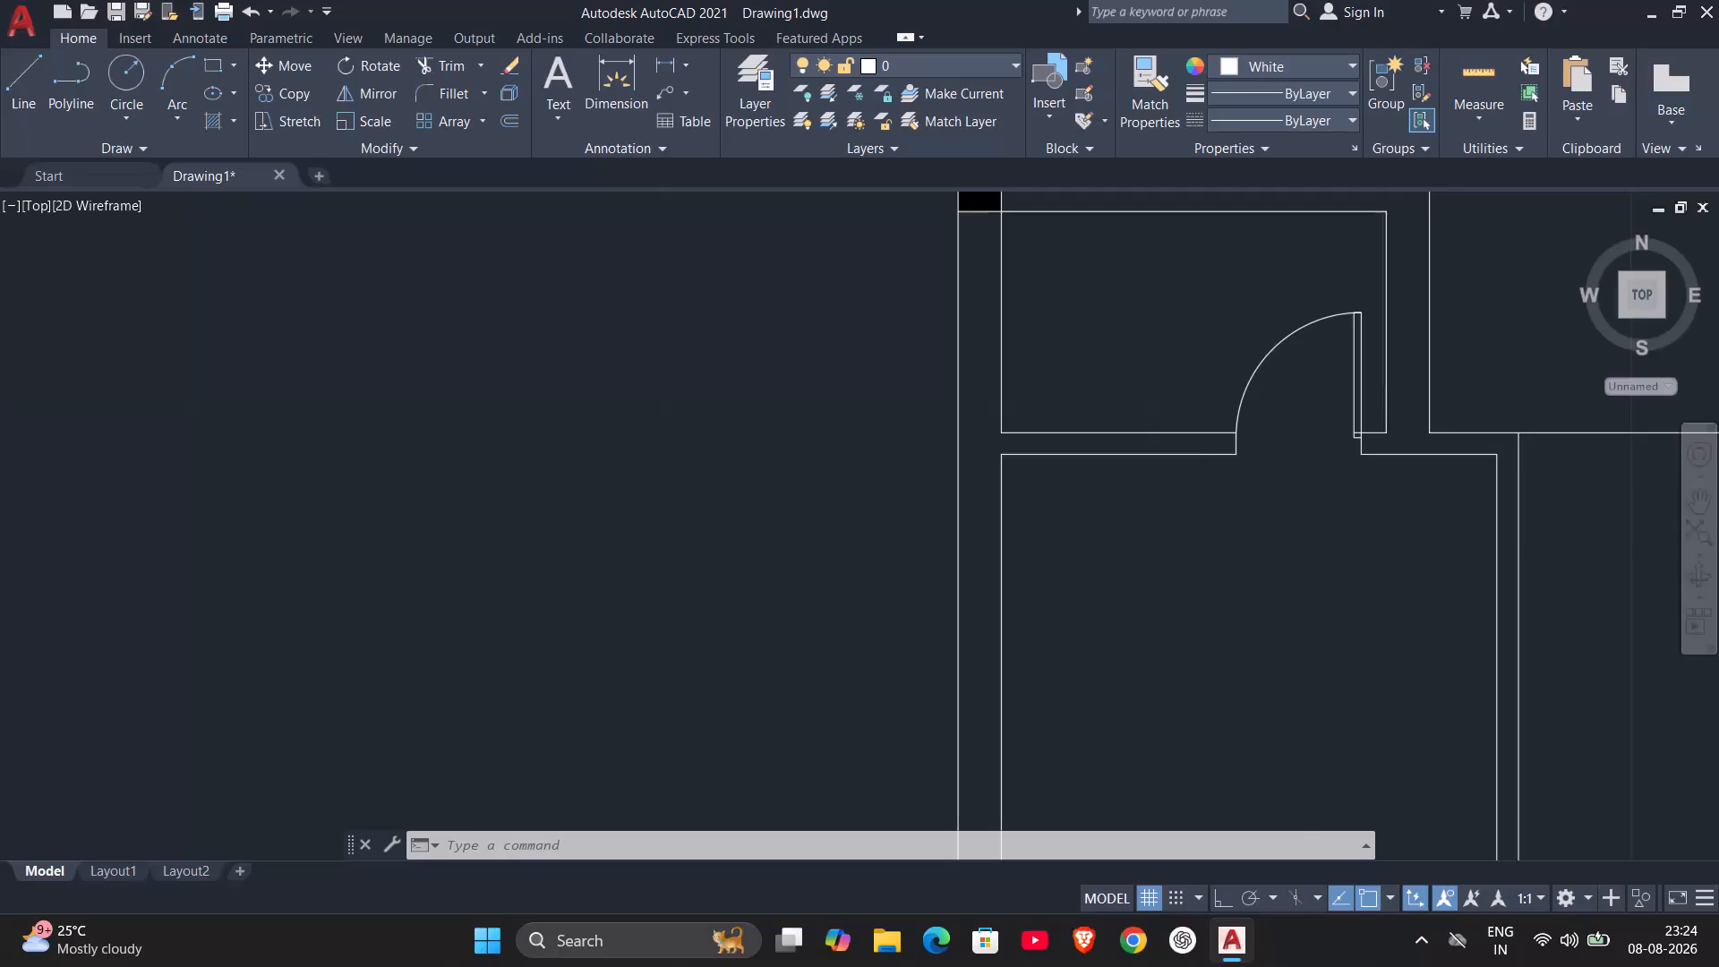
# Examine the floor plan's northwest rooms, their walls and door, and the filled corner column against the overall layout.
pyautogui.scroll(-2, 1071, 656)
pyautogui.scroll(3, 1071, 656)
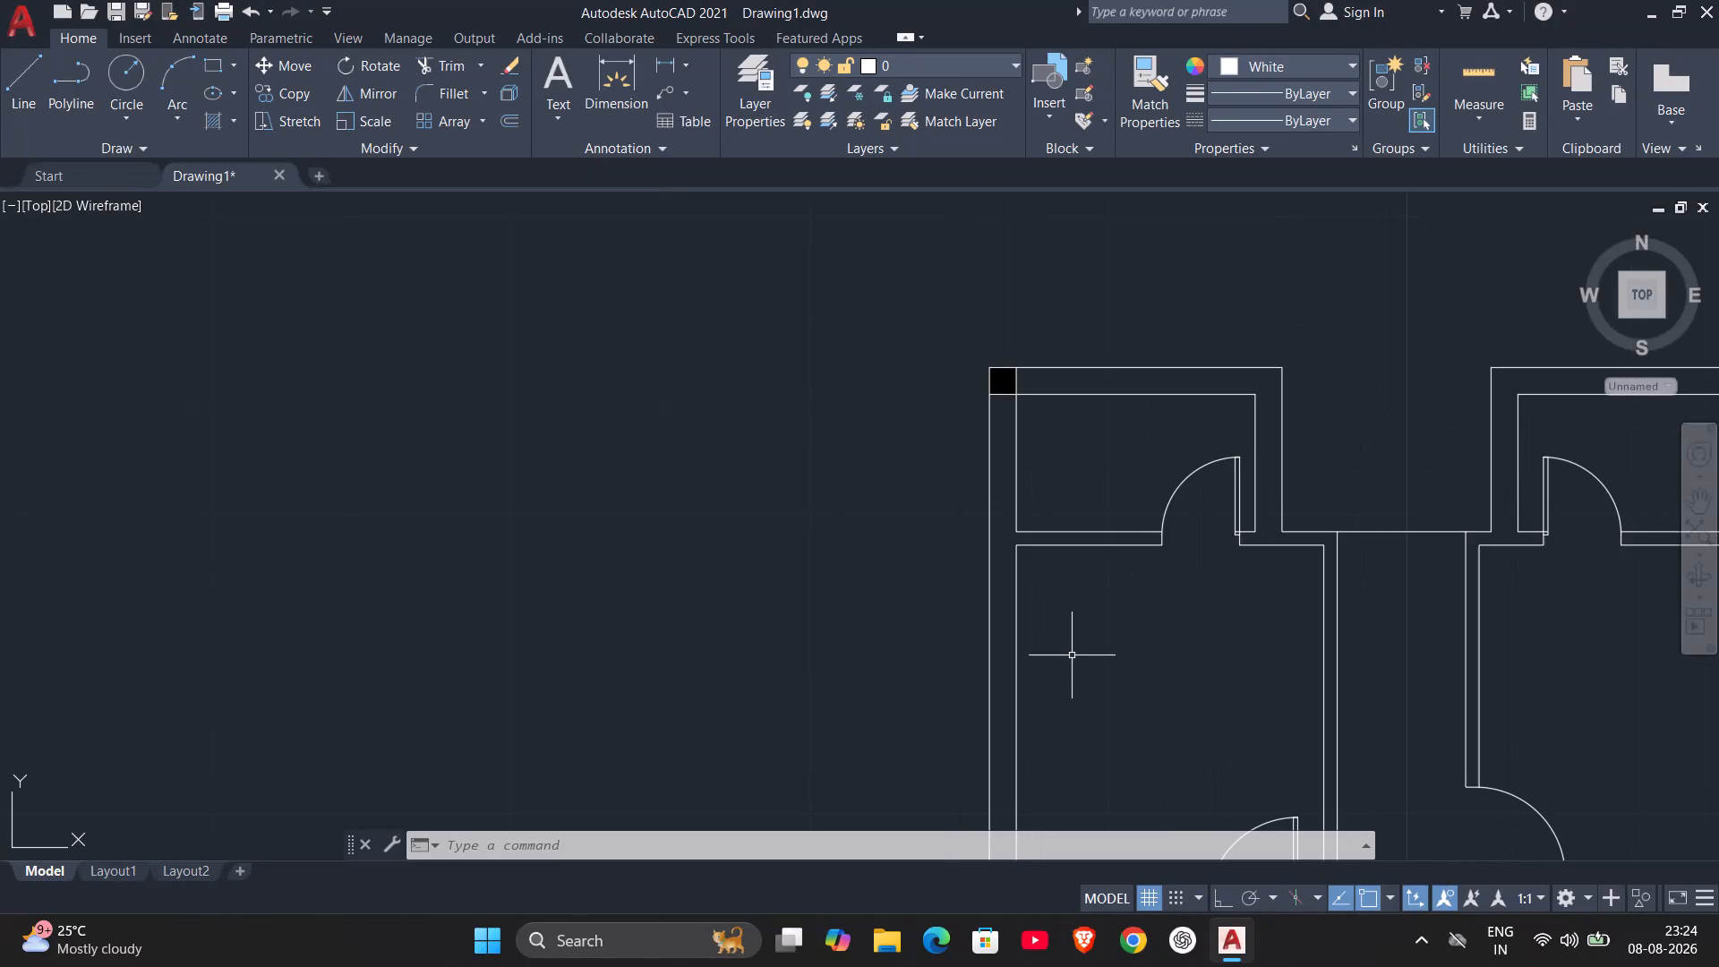
pyautogui.scroll(-1, 1072, 655)
pyautogui.moveTo(1073, 655); pyautogui.dragTo(1073, 670, button='middle')
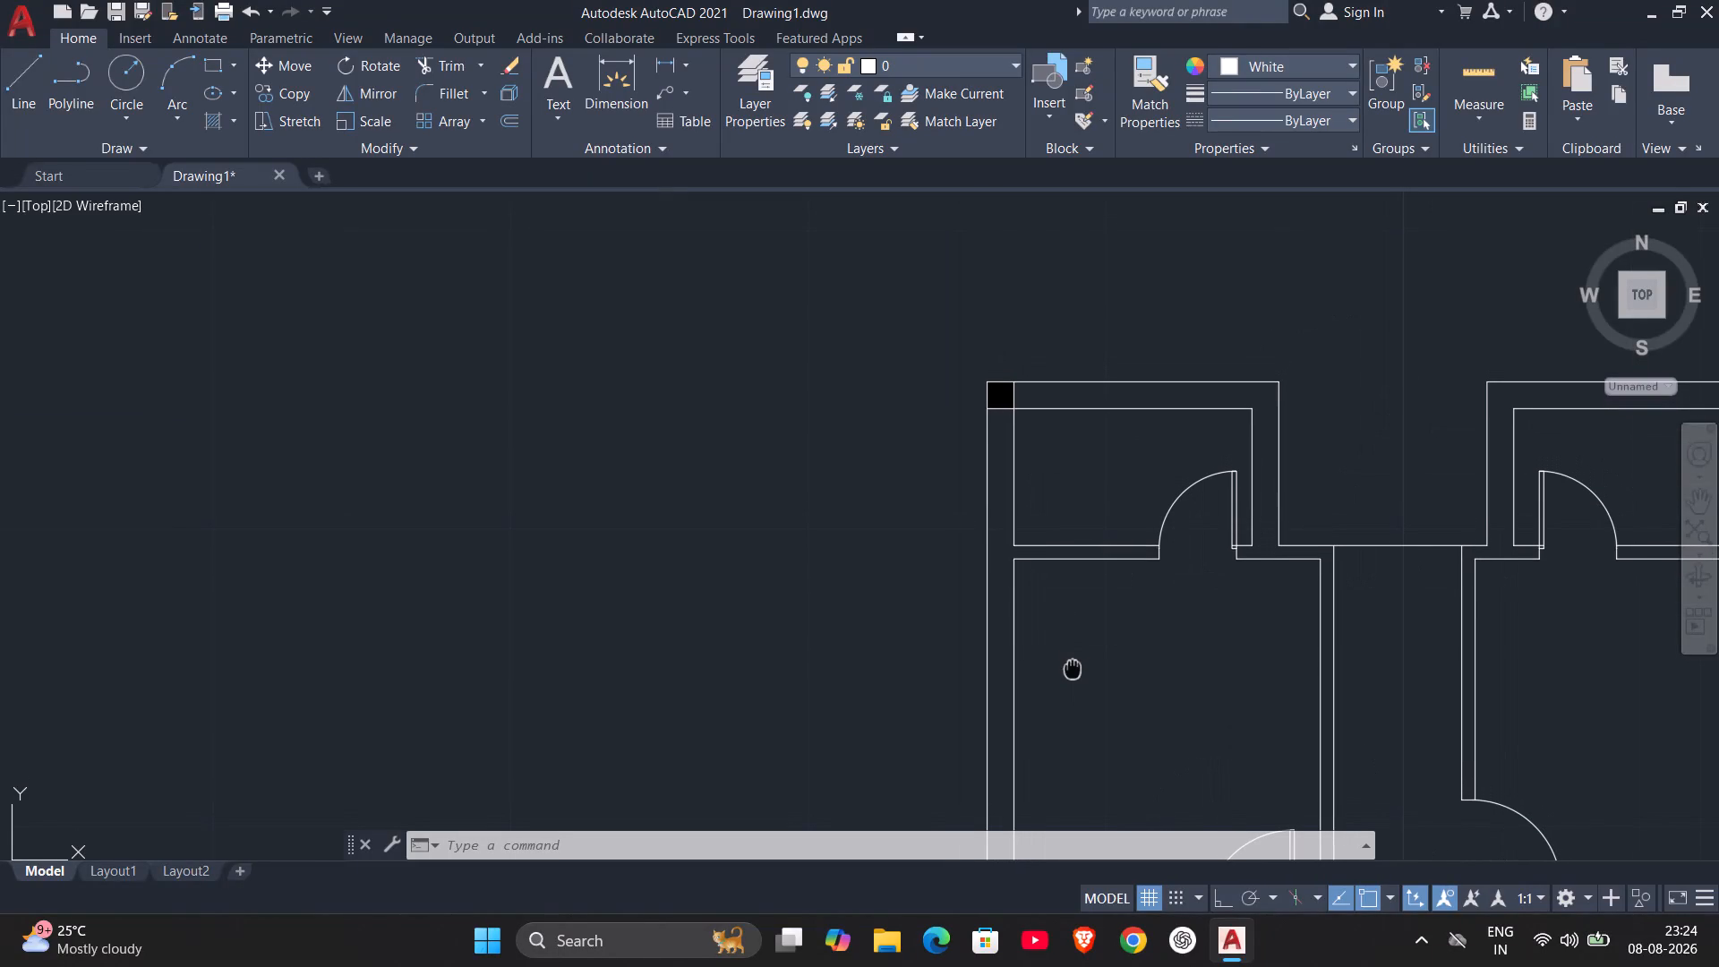
pyautogui.moveTo(1073, 670); pyautogui.dragTo(1108, 547, button='middle')
pyautogui.scroll(-1, 1118, 545)
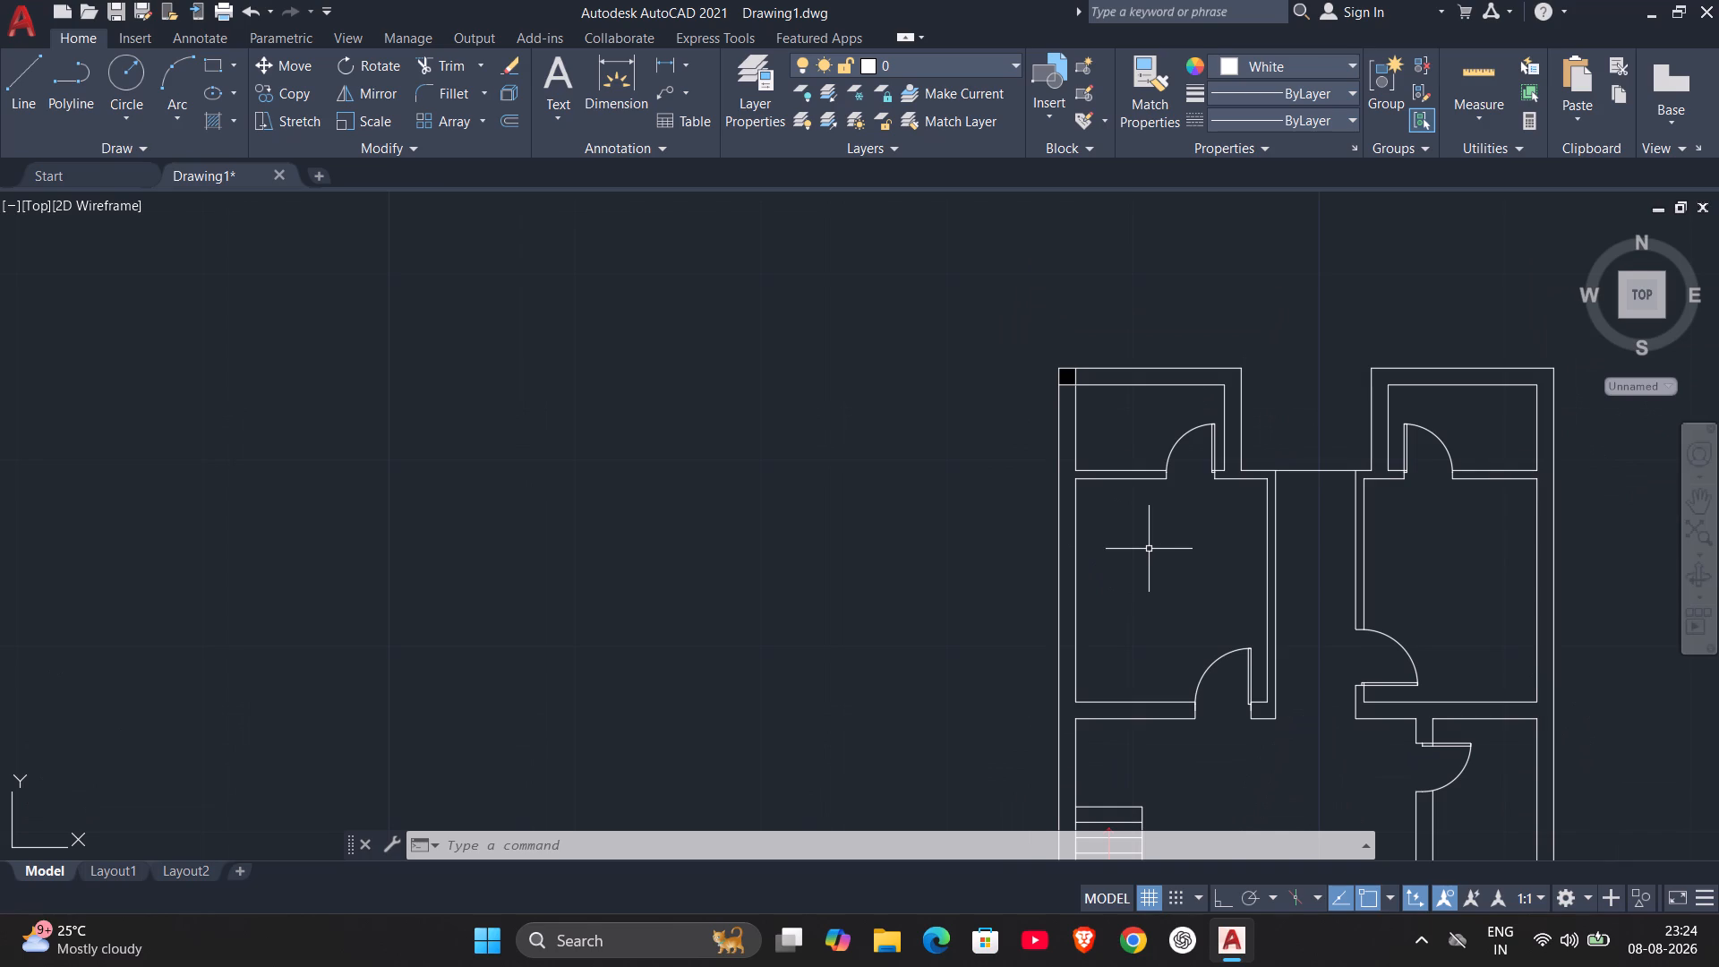
pyautogui.scroll(1, 1152, 549)
pyautogui.press('Escape')
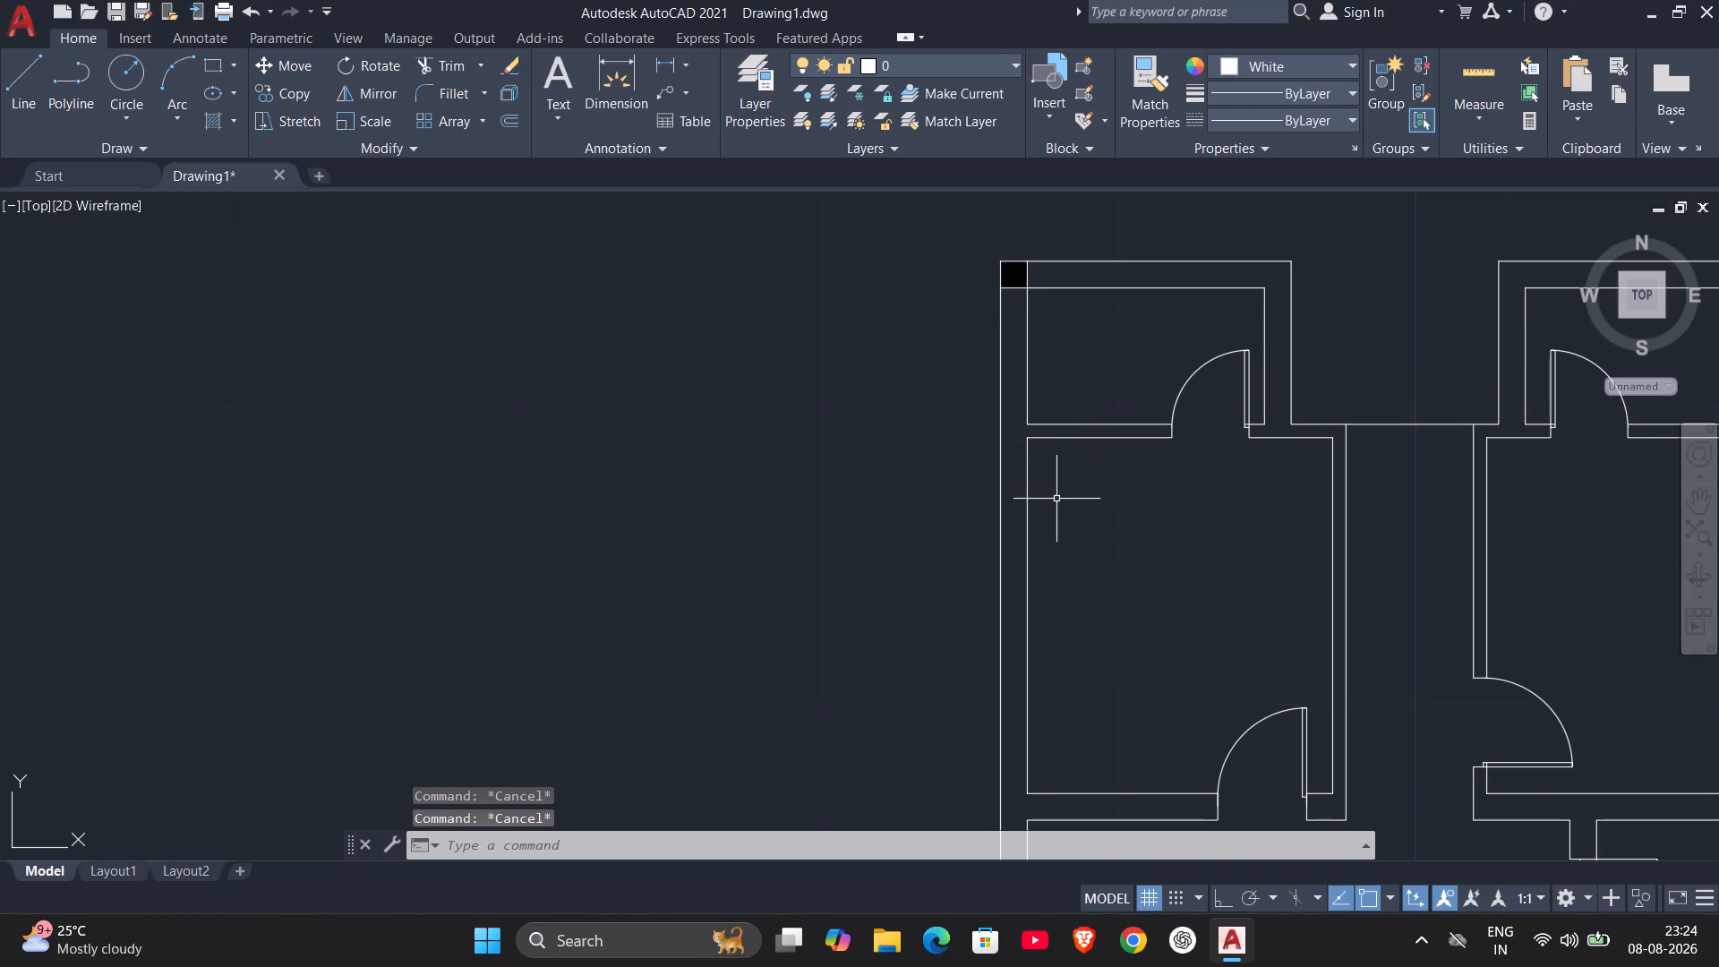
pyautogui.scroll(1, 1052, 497)
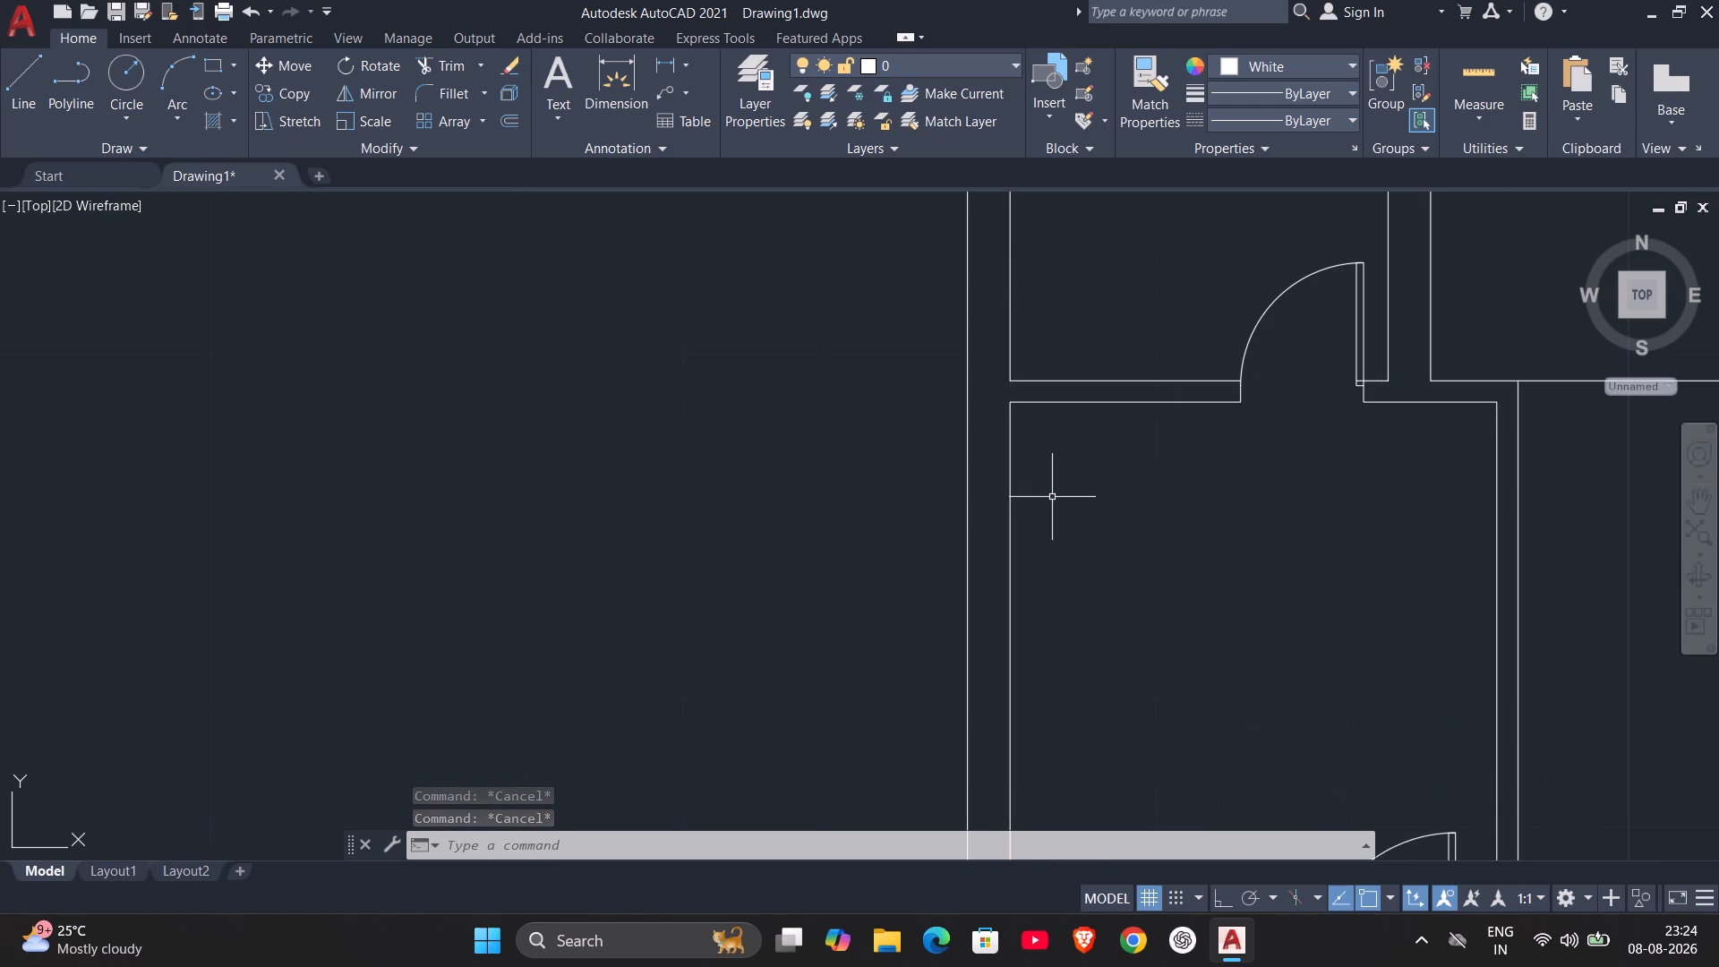
pyautogui.scroll(-1, 1052, 497)
pyautogui.moveTo(1056, 529); pyautogui.dragTo(1082, 628, button='middle')
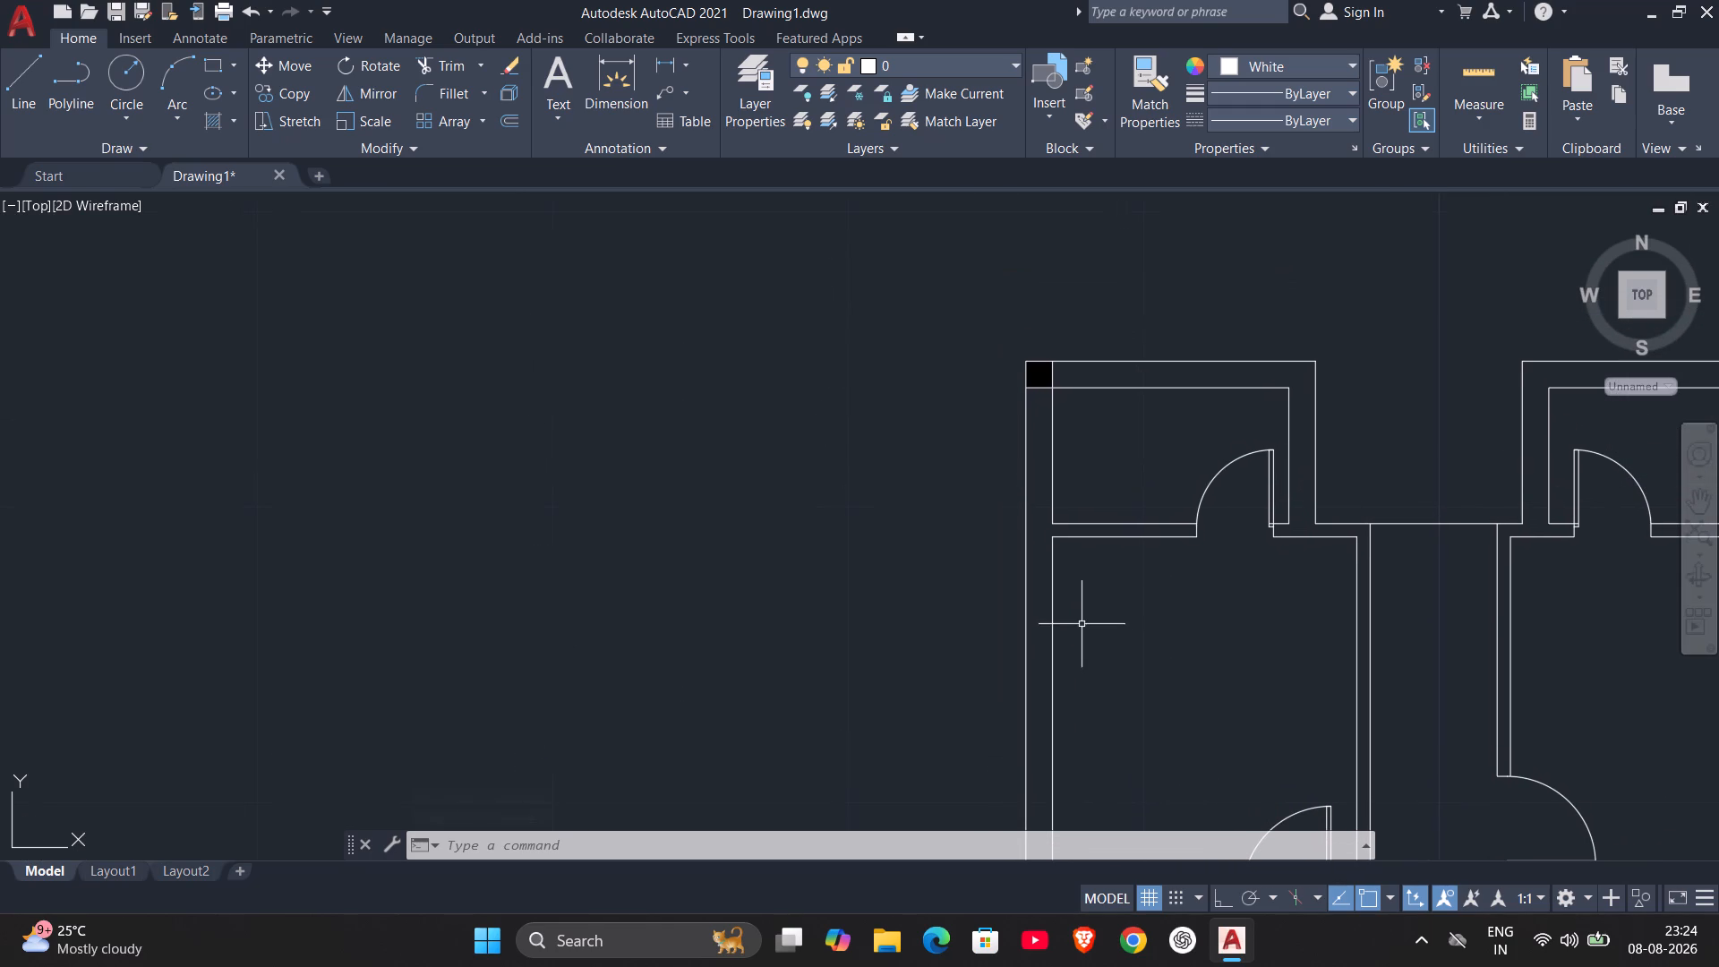
pyautogui.scroll(2, 1059, 544)
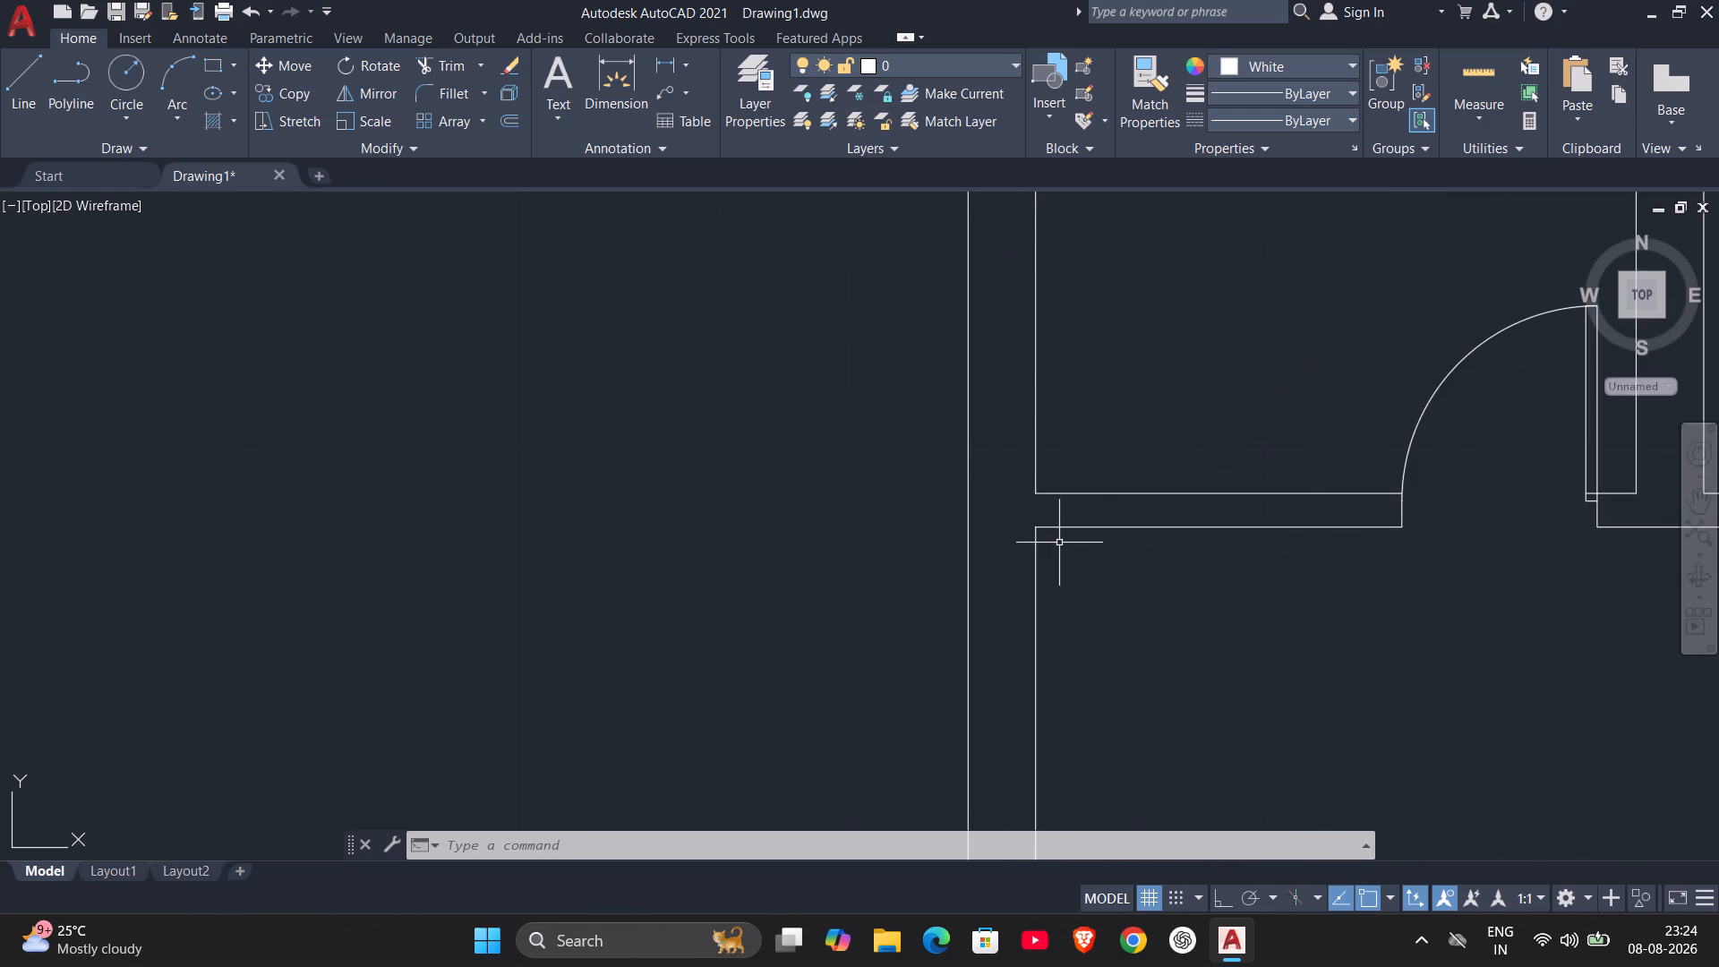
pyautogui.scroll(-3, 1059, 543)
pyautogui.scroll(-1, 1113, 619)
pyautogui.moveTo(1117, 622); pyautogui.dragTo(845, 451, button='middle')
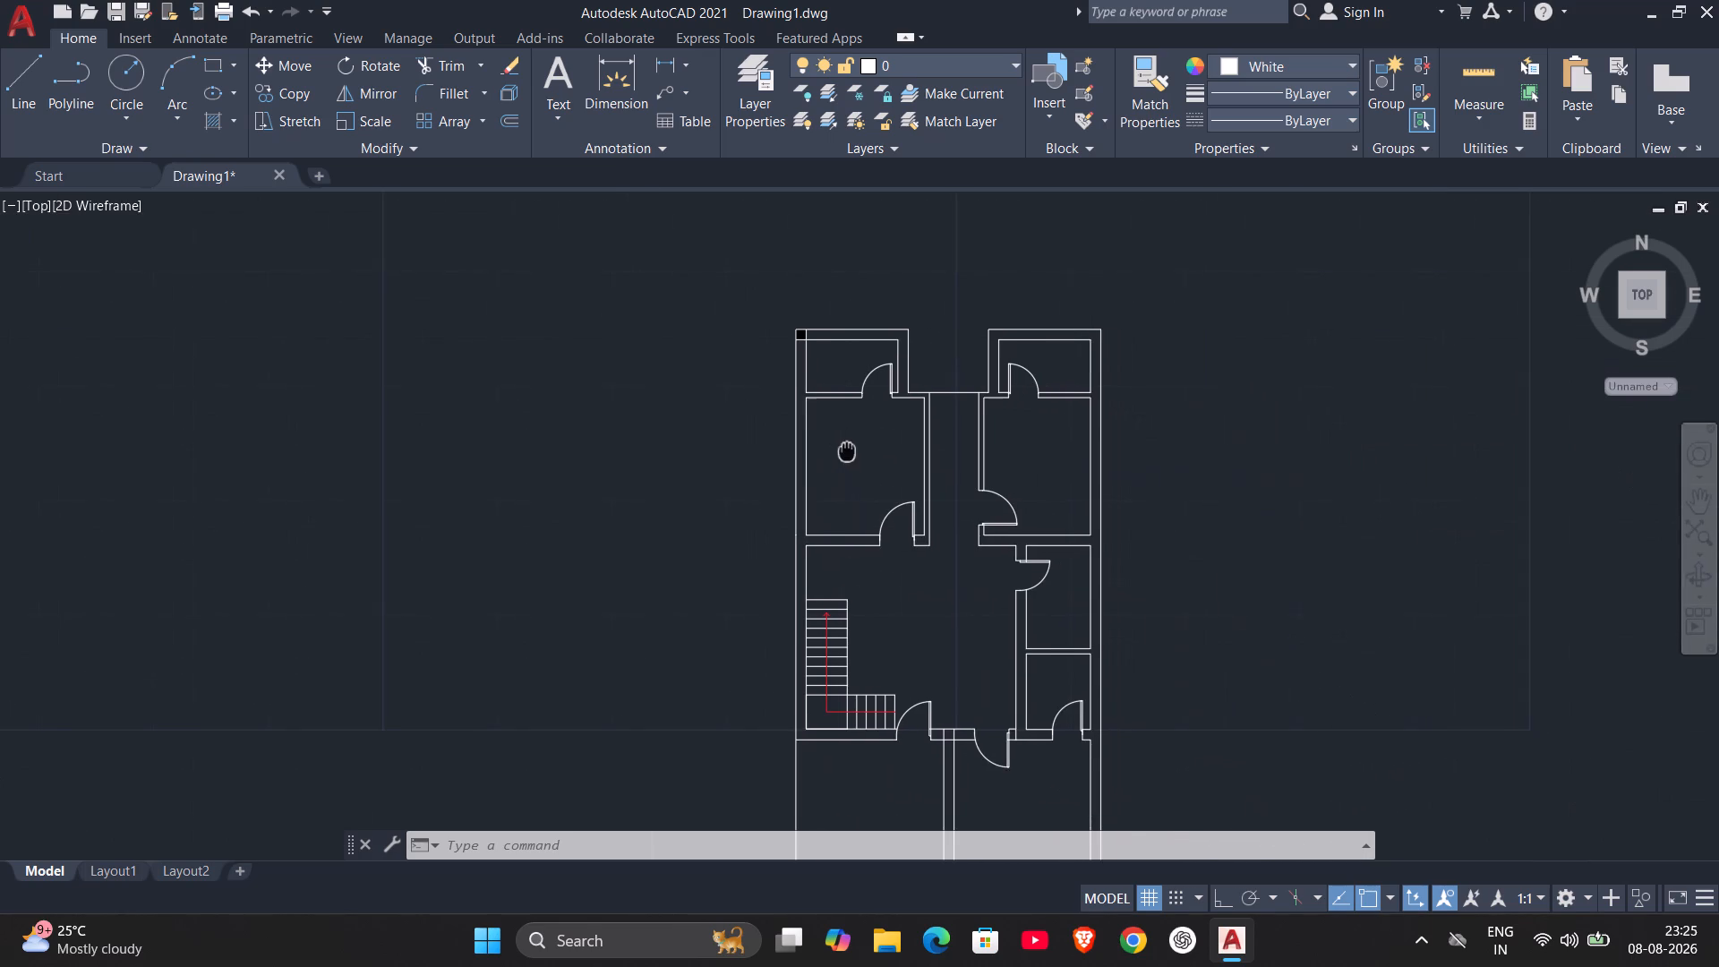
pyautogui.moveTo(845, 451); pyautogui.dragTo(843, 451, button='middle')
pyautogui.scroll(-1, 992, 465)
pyautogui.moveTo(975, 491); pyautogui.dragTo(972, 493, button='middle')
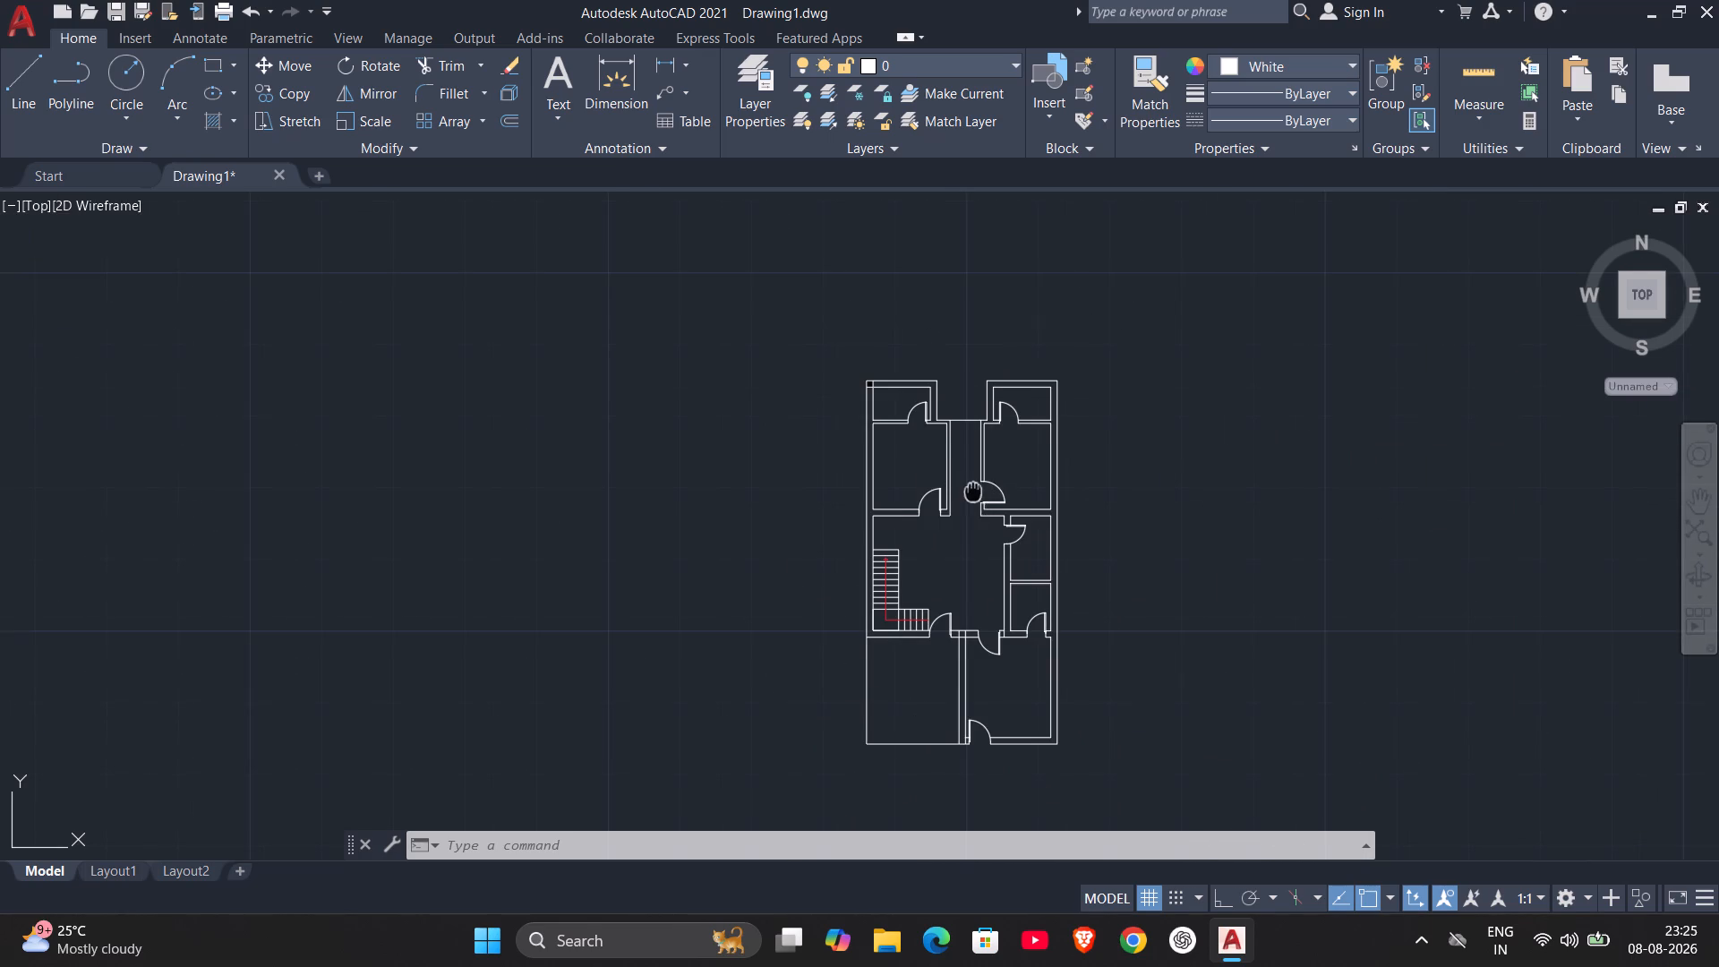
pyautogui.moveTo(972, 493); pyautogui.dragTo(925, 569, button='middle')
pyautogui.scroll(2, 868, 526)
pyautogui.scroll(2, 808, 485)
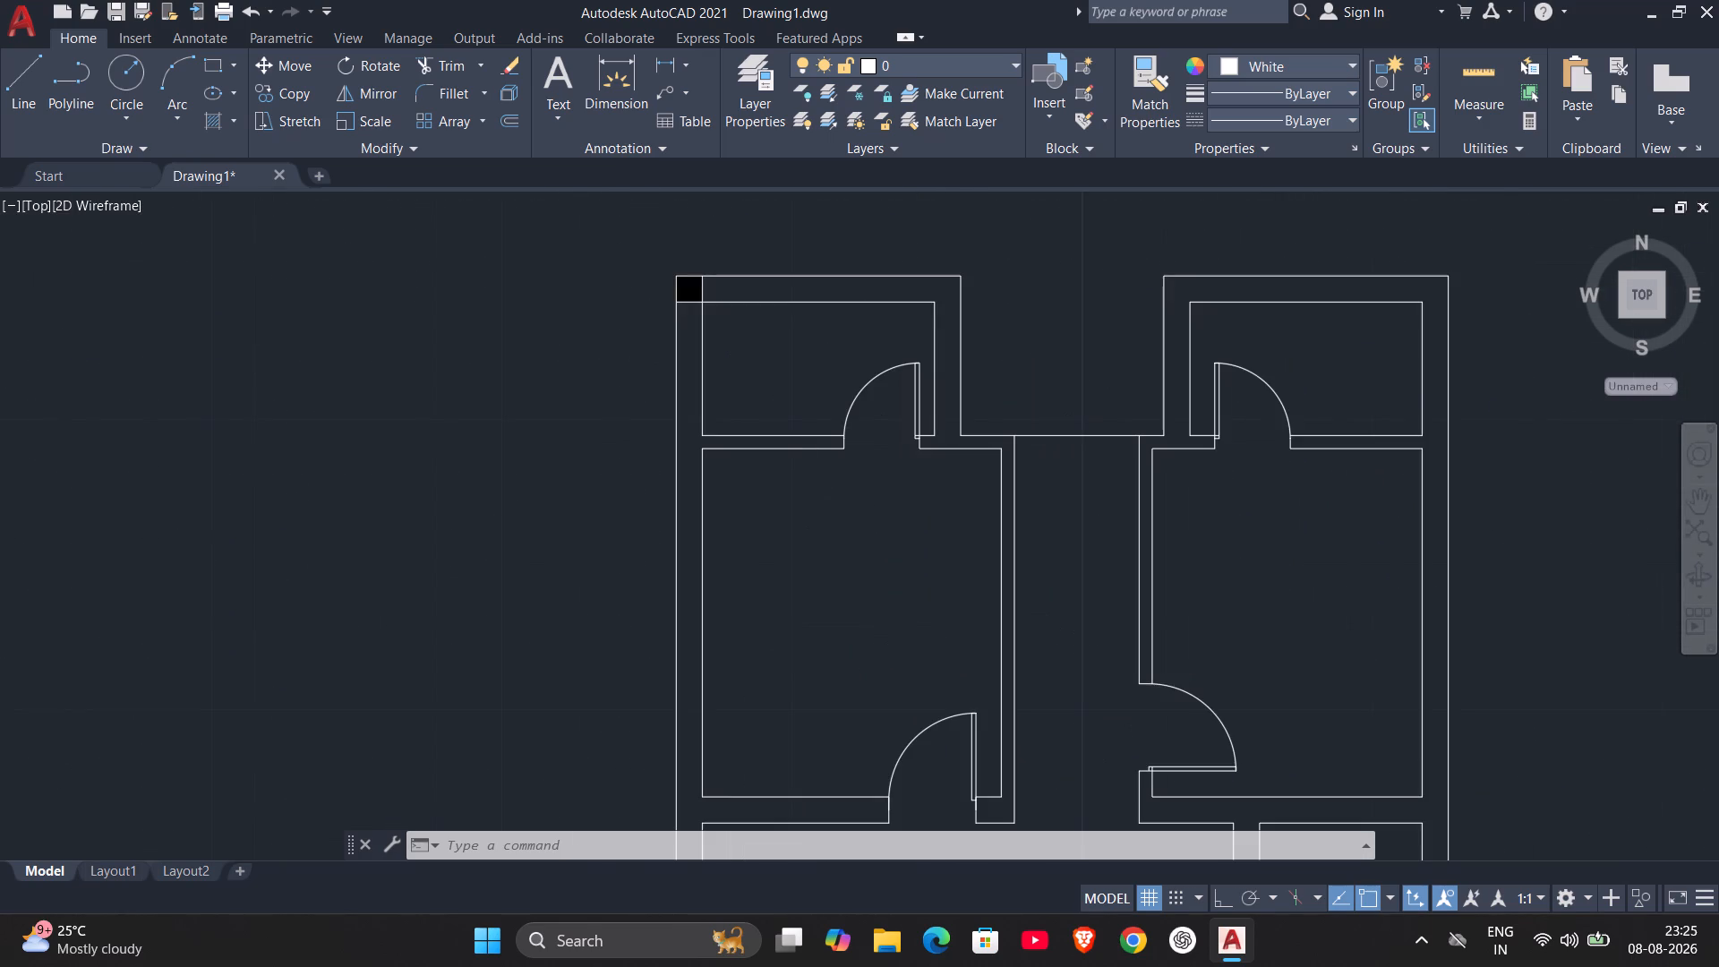
pyautogui.moveTo(797, 478); pyautogui.dragTo(1108, 557, button='middle')
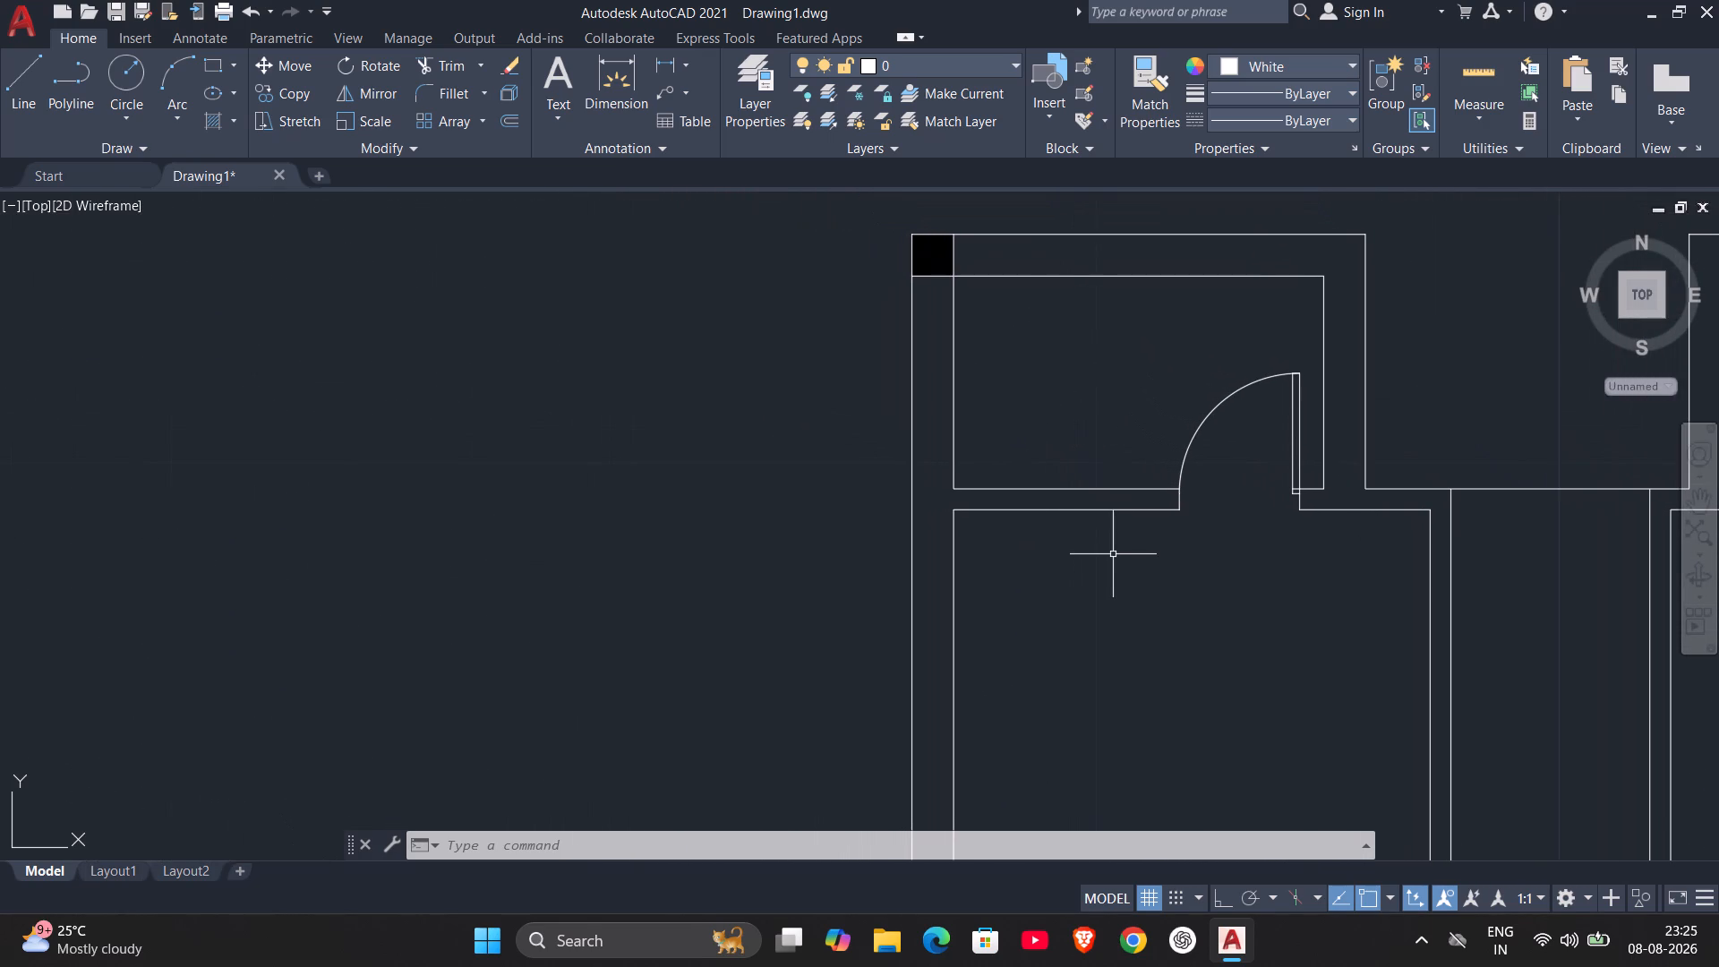
pyautogui.scroll(-2, 1123, 548)
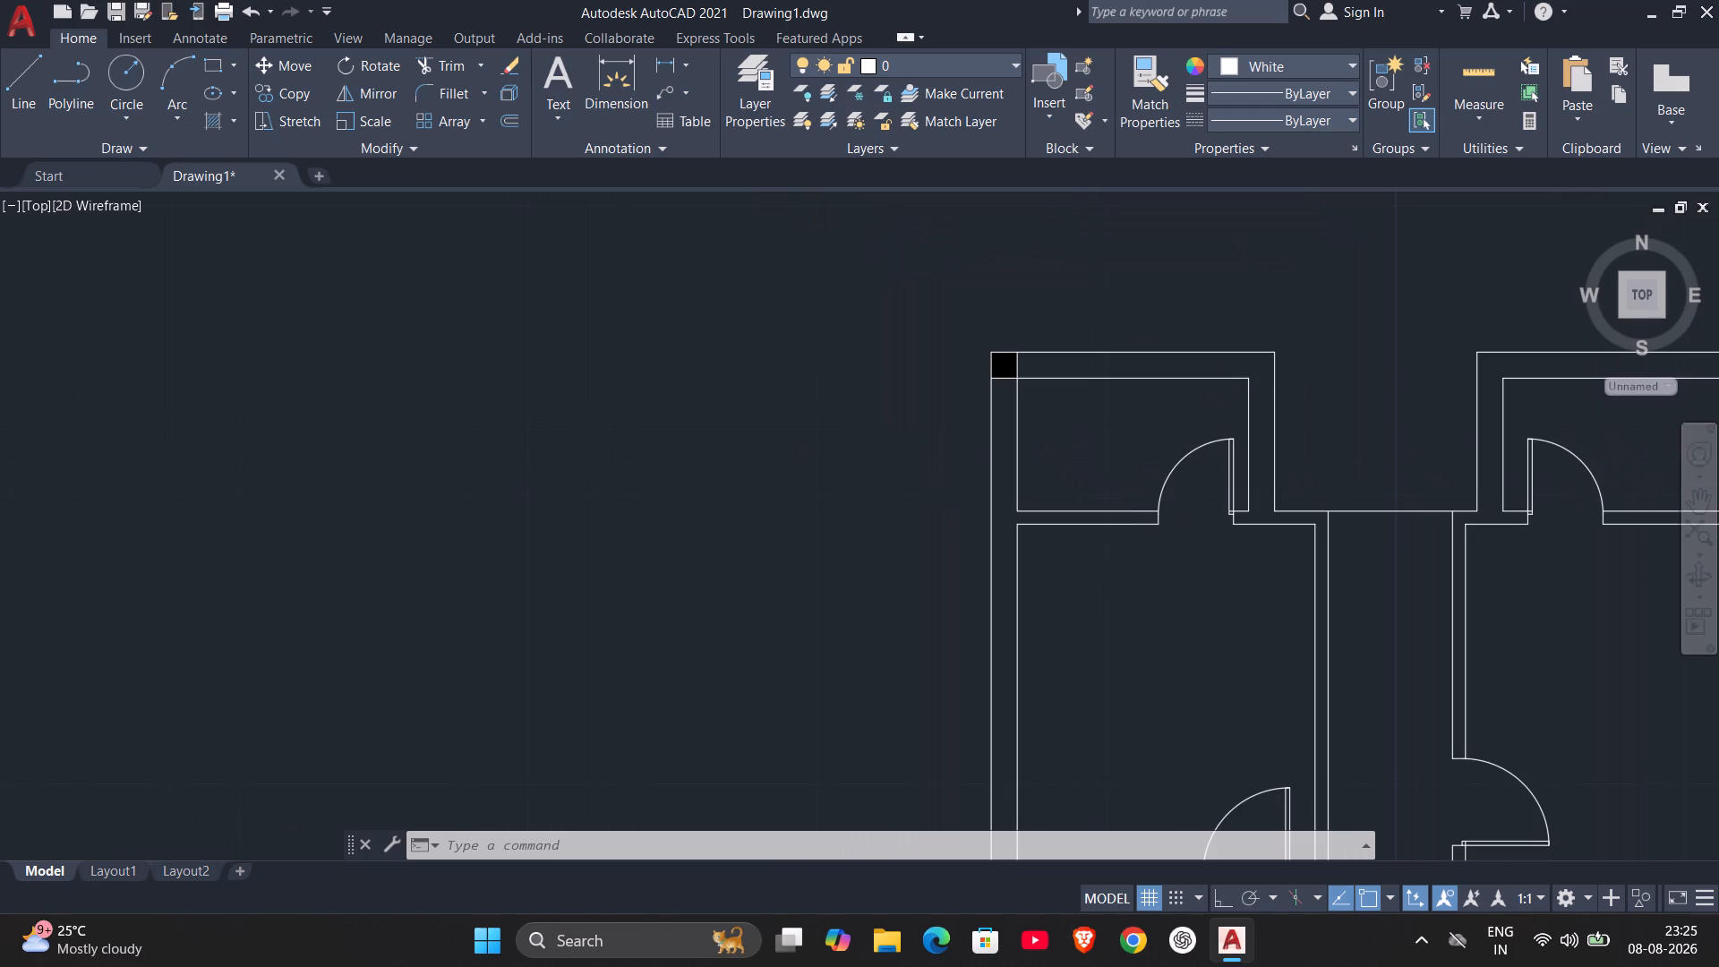
pyautogui.scroll(-1, 1123, 548)
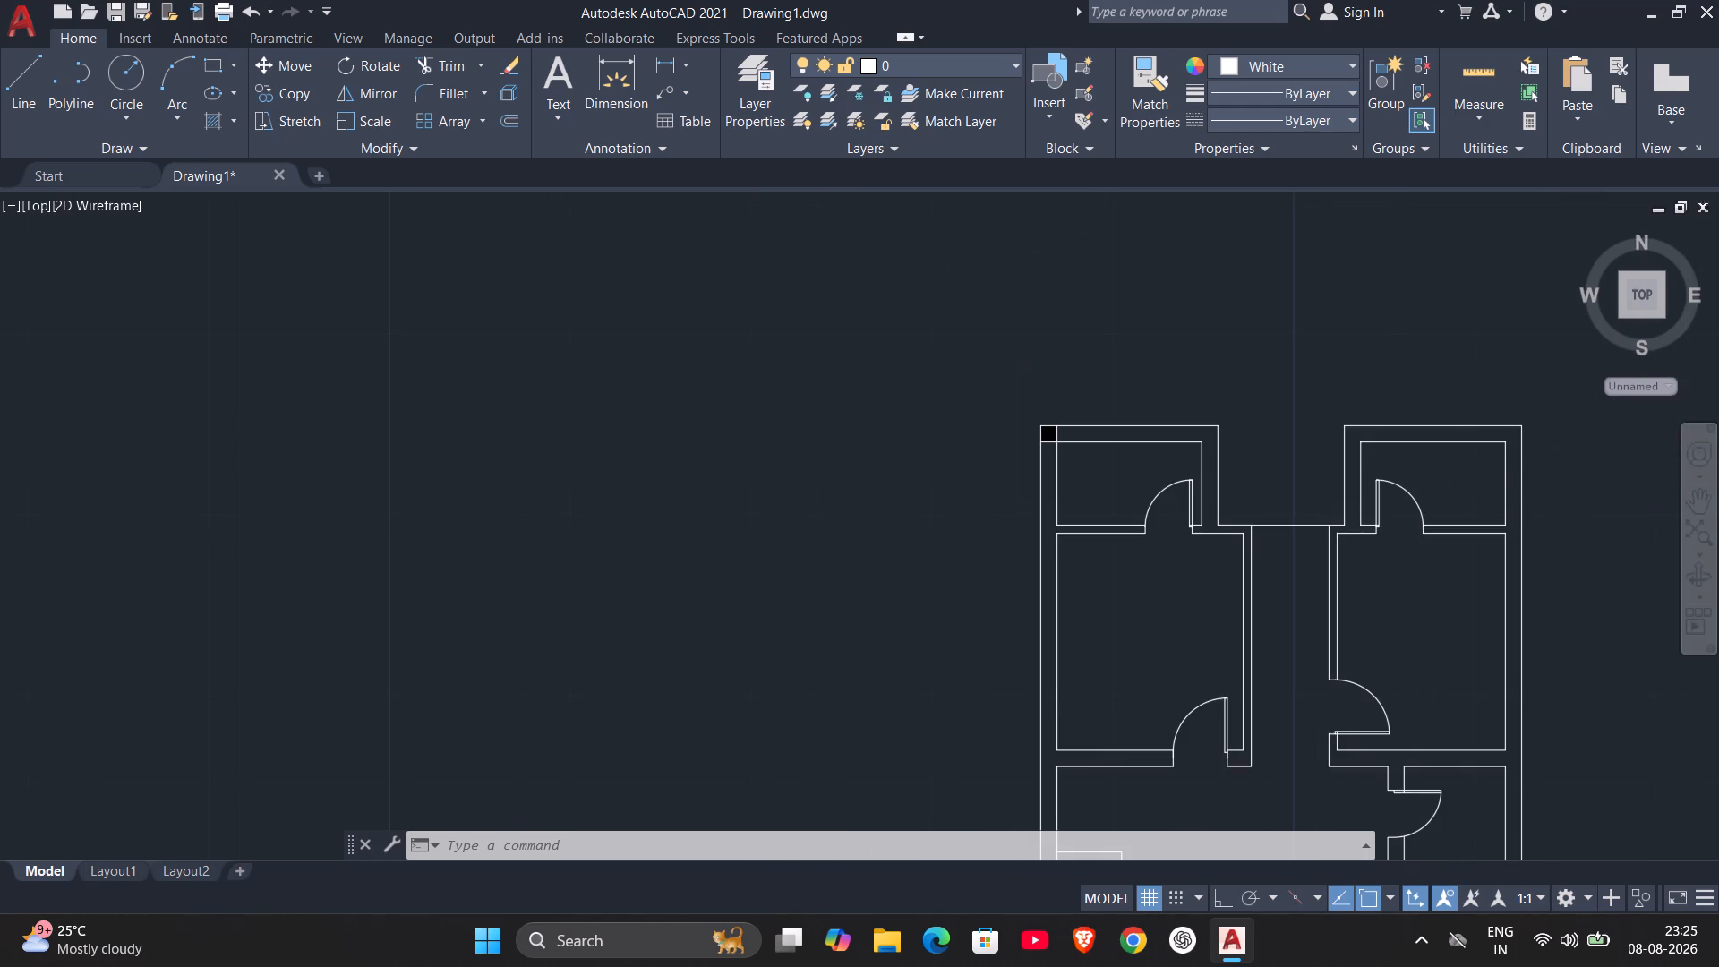
pyautogui.scroll(-1, 1123, 548)
pyautogui.scroll(3, 1123, 548)
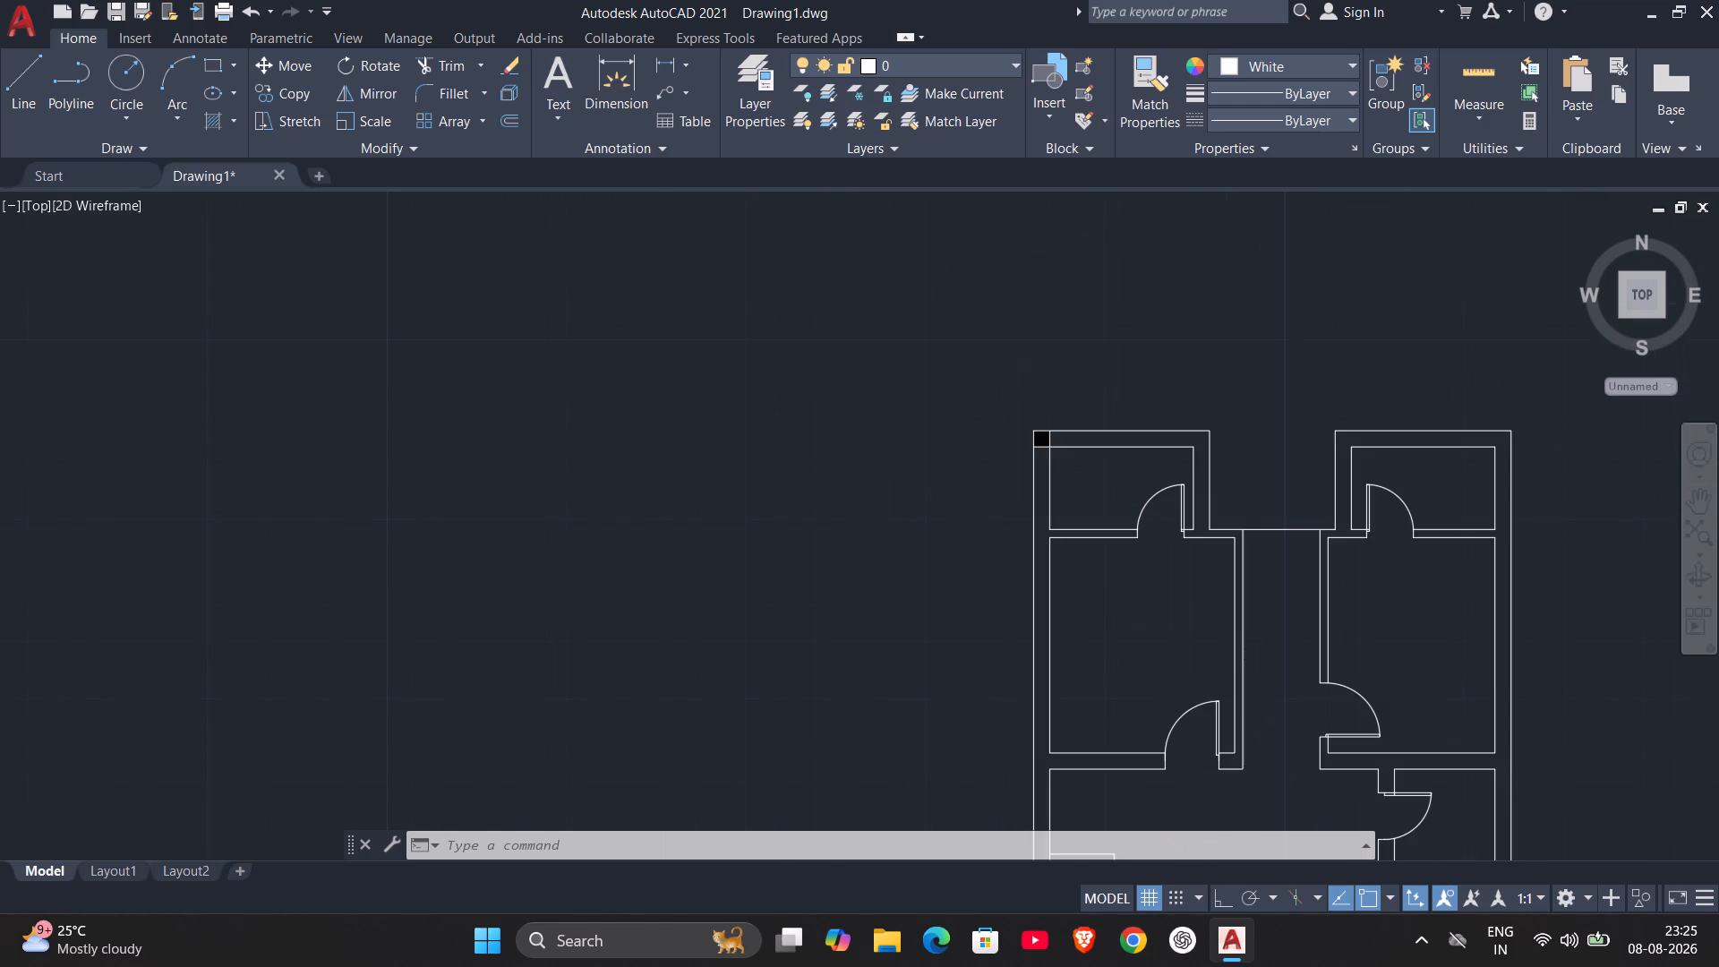
pyautogui.scroll(-1, 1136, 554)
pyautogui.scroll(-2, 1363, 614)
pyautogui.moveTo(1400, 646); pyautogui.dragTo(1065, 528, button='middle')
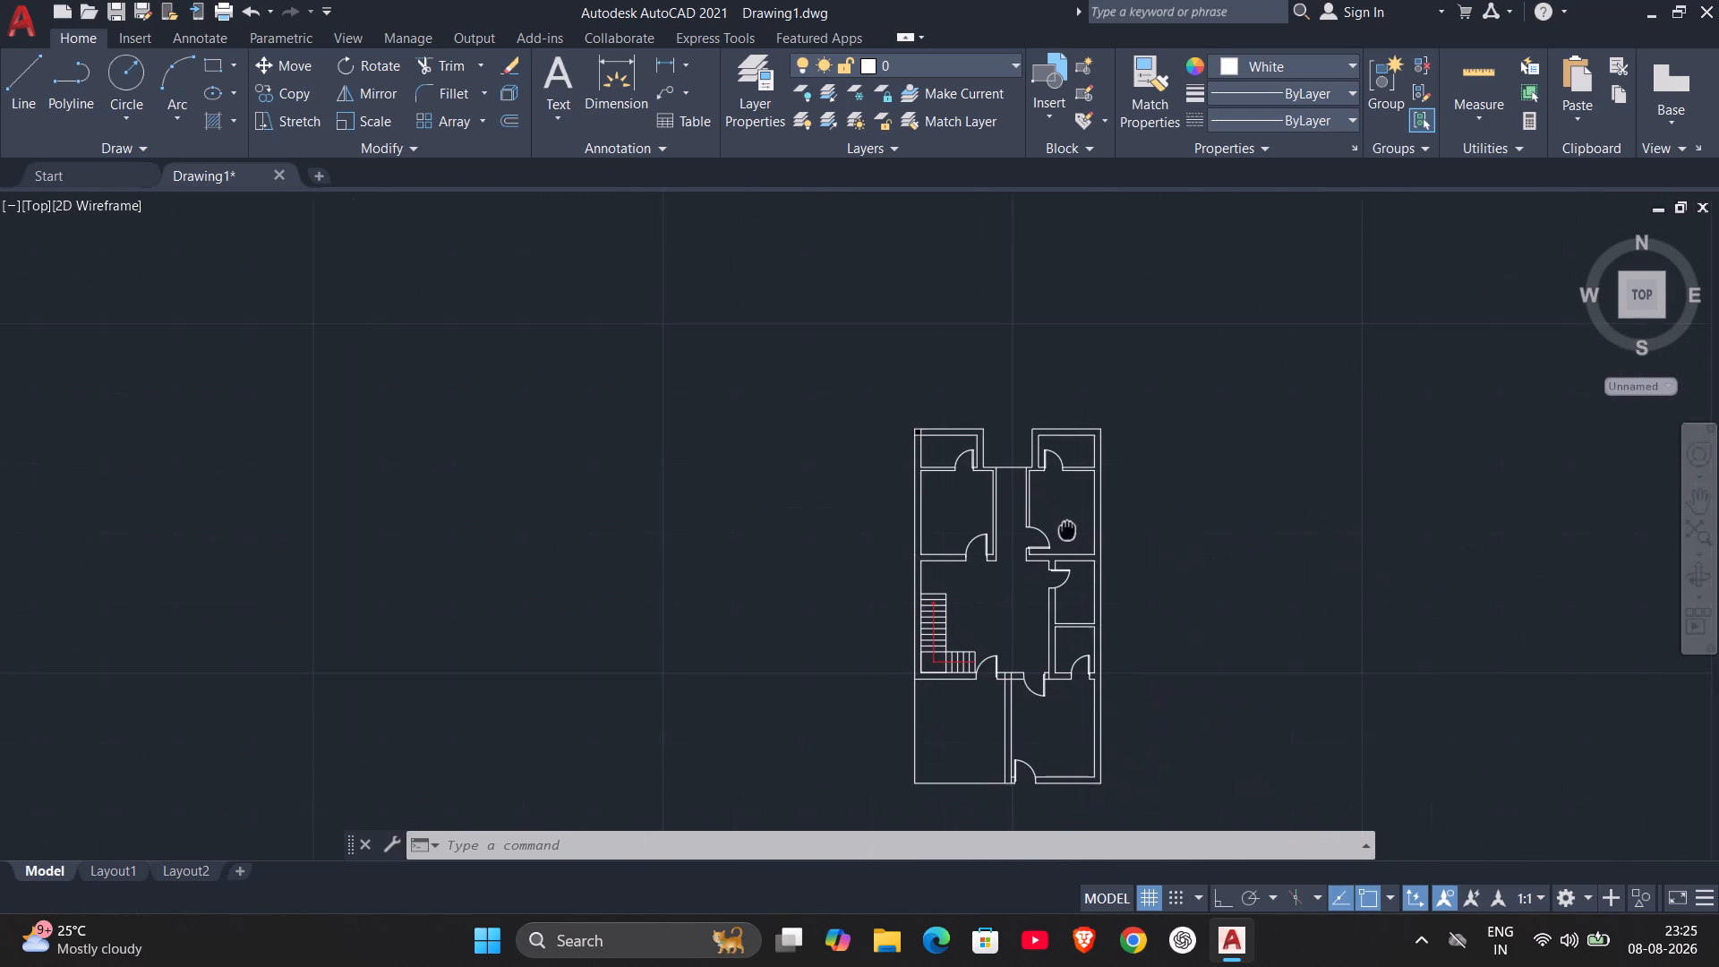
pyautogui.moveTo(1065, 528); pyautogui.dragTo(1056, 515, button='middle')
# Examine the L-shaped staircase and the walls and doors of the rooms around it.
pyautogui.scroll(2, 1055, 512)
pyautogui.scroll(-2, 1055, 512)
pyautogui.scroll(3, 1012, 576)
pyautogui.scroll(-2, 1012, 578)
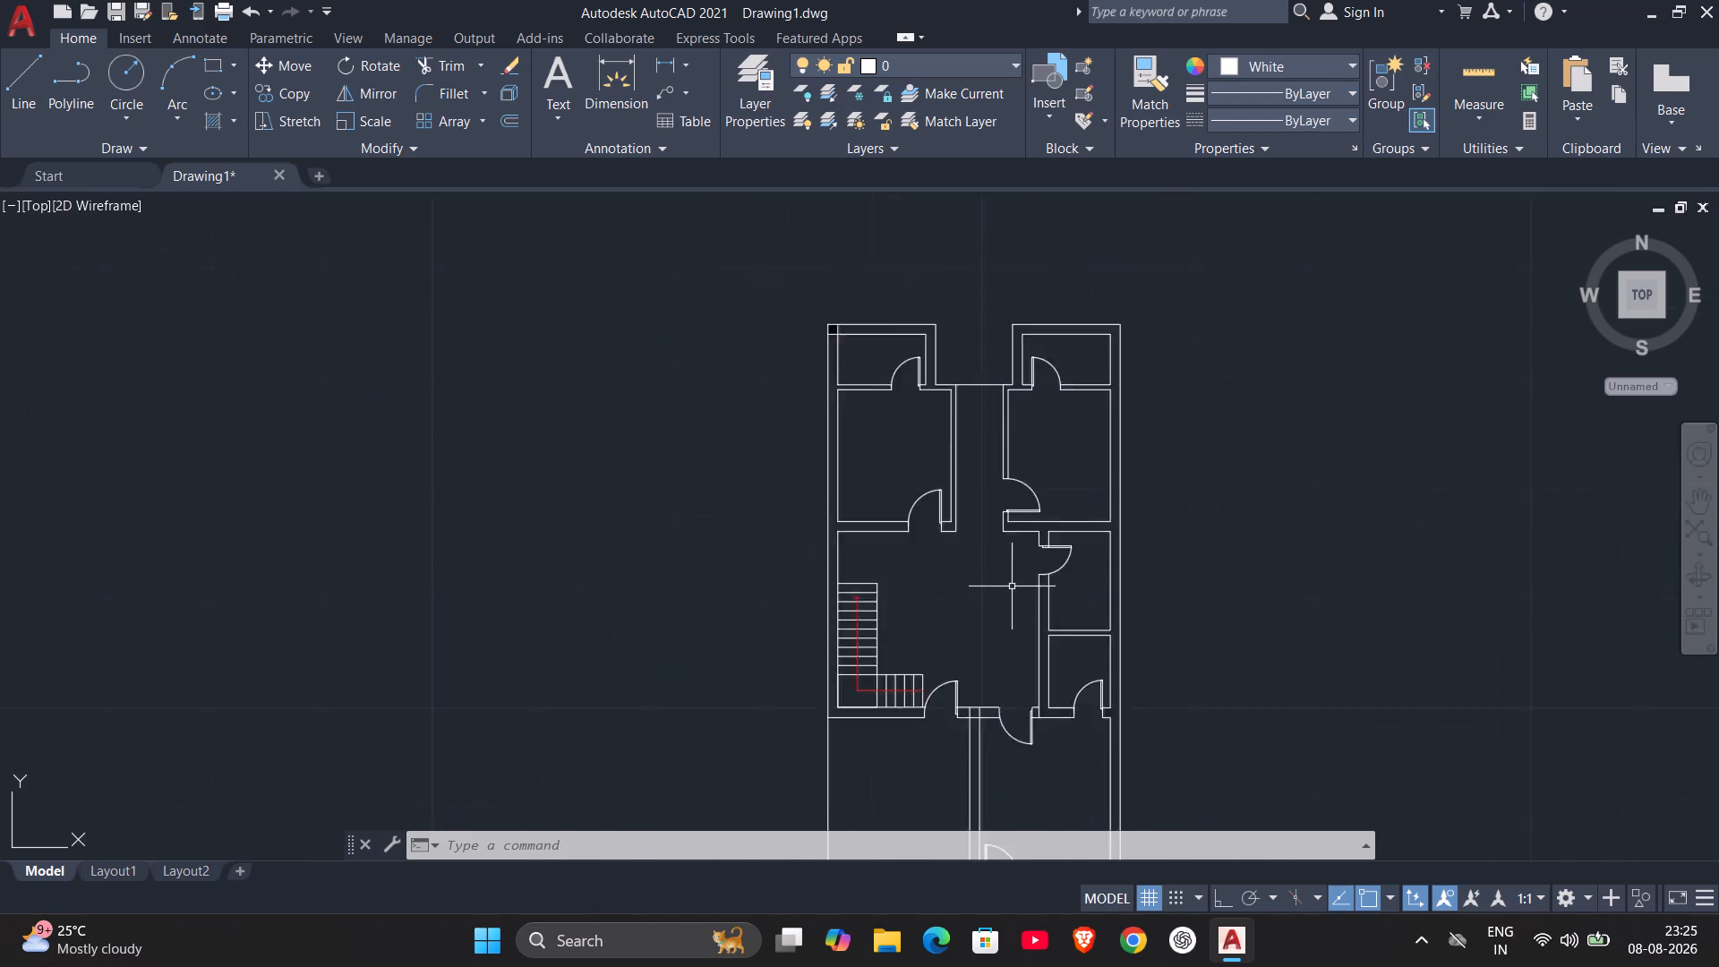
pyautogui.scroll(-1, 1012, 586)
pyautogui.scroll(4, 999, 597)
pyautogui.scroll(-3, 912, 675)
pyautogui.scroll(3, 828, 725)
pyautogui.scroll(-3, 828, 720)
pyautogui.scroll(4, 828, 720)
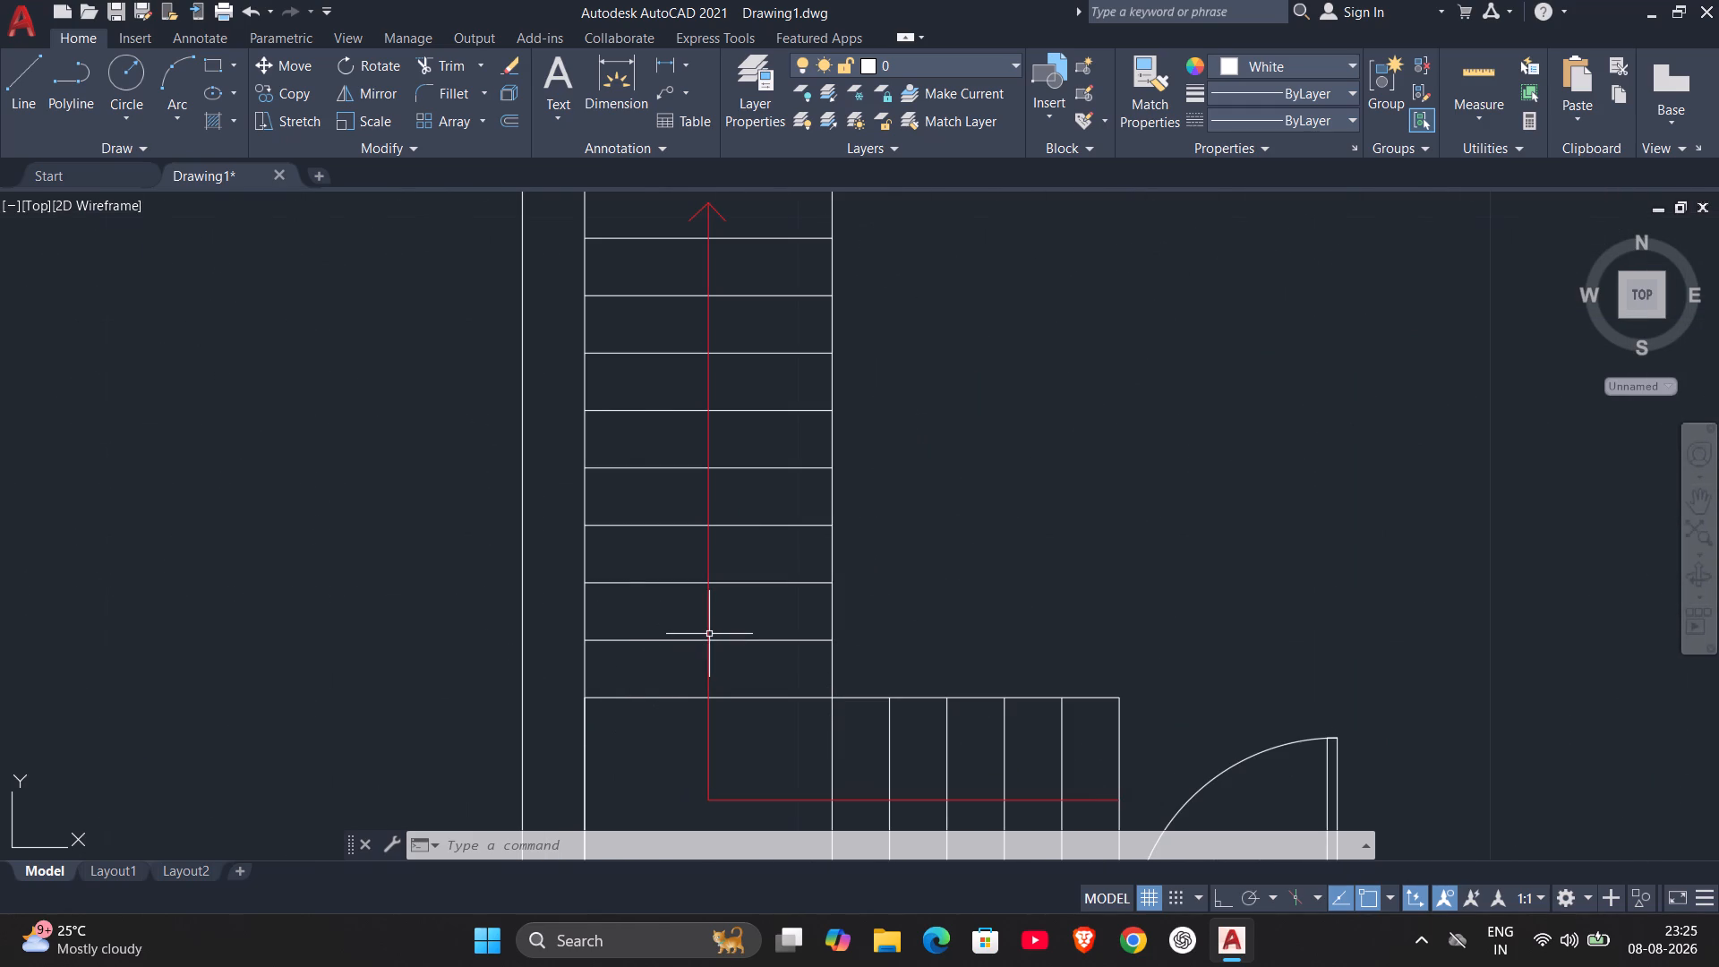
pyautogui.press('Escape')
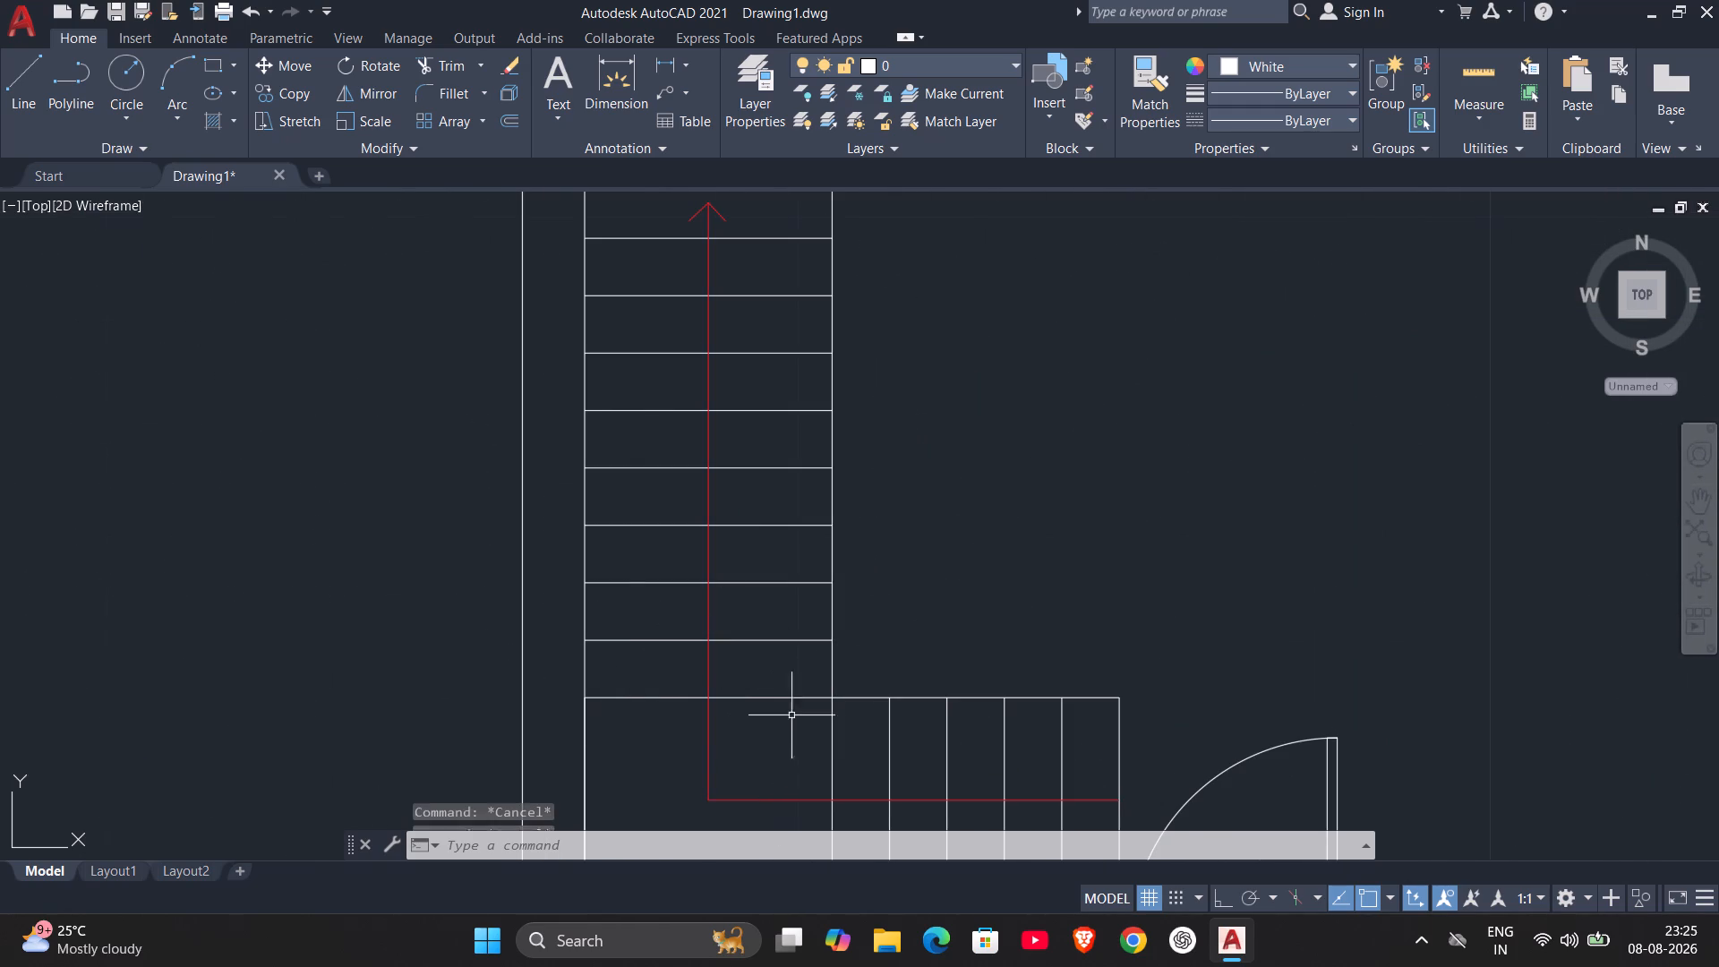
pyautogui.scroll(-4, 824, 692)
pyautogui.press('Escape')
pyautogui.scroll(2, 906, 622)
pyautogui.scroll(-2, 906, 616)
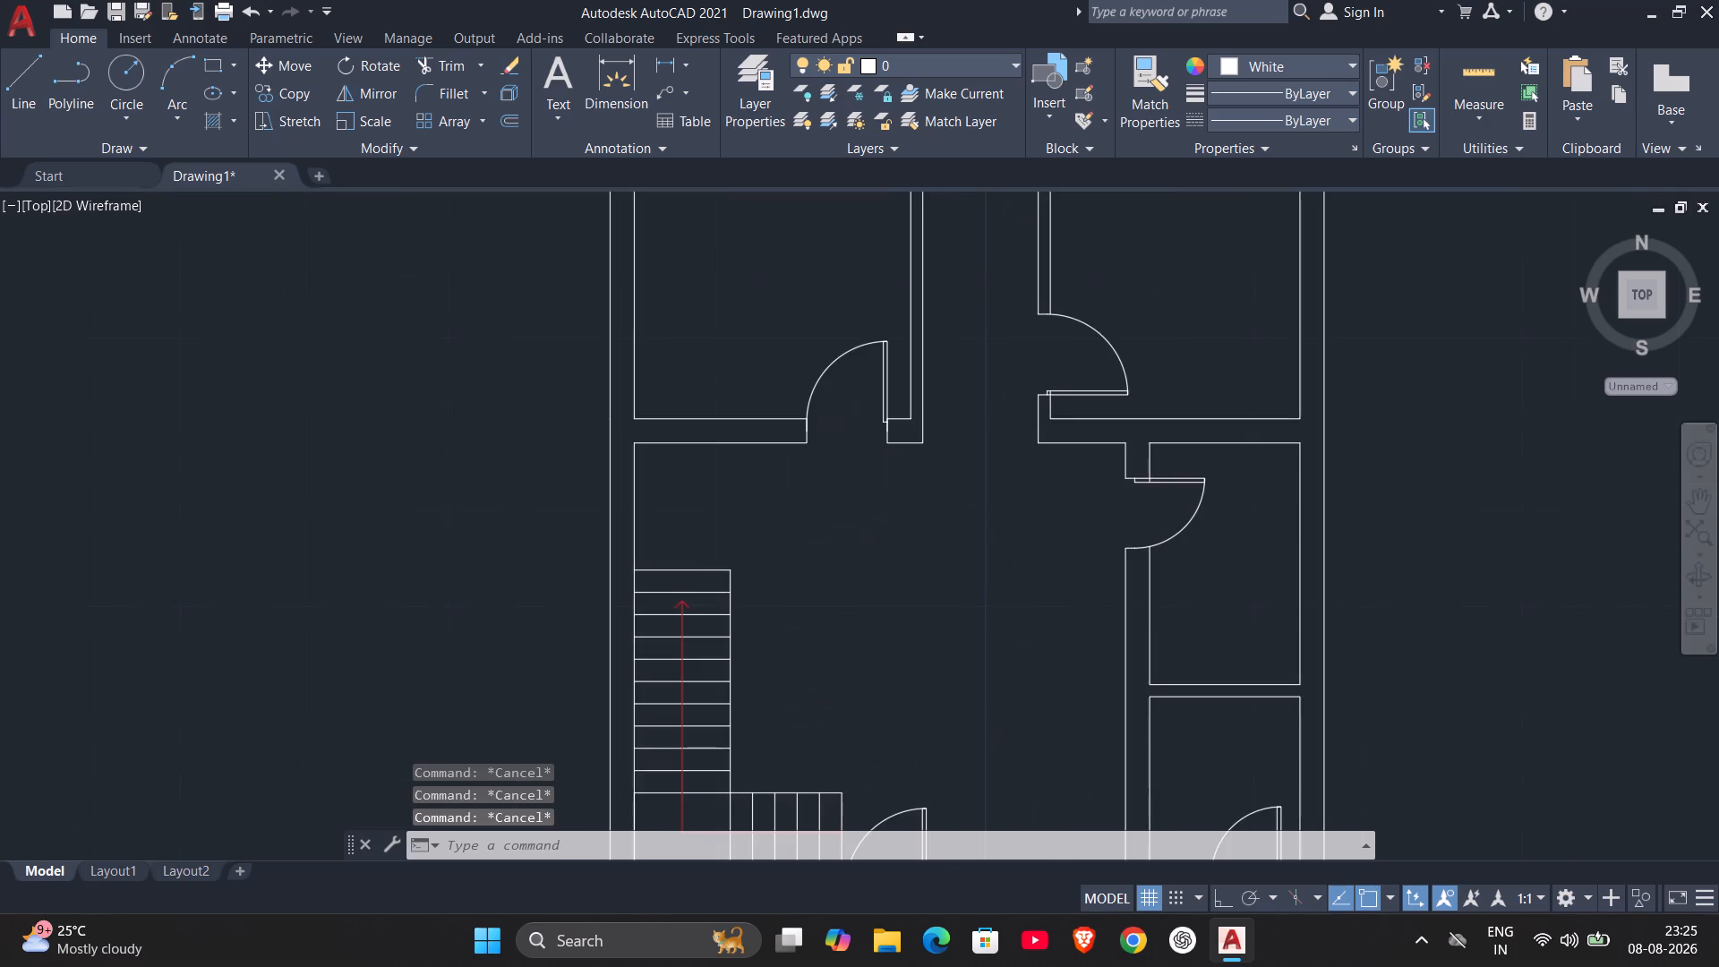
pyautogui.moveTo(1000, 564); pyautogui.dragTo(1128, 486, button='middle')
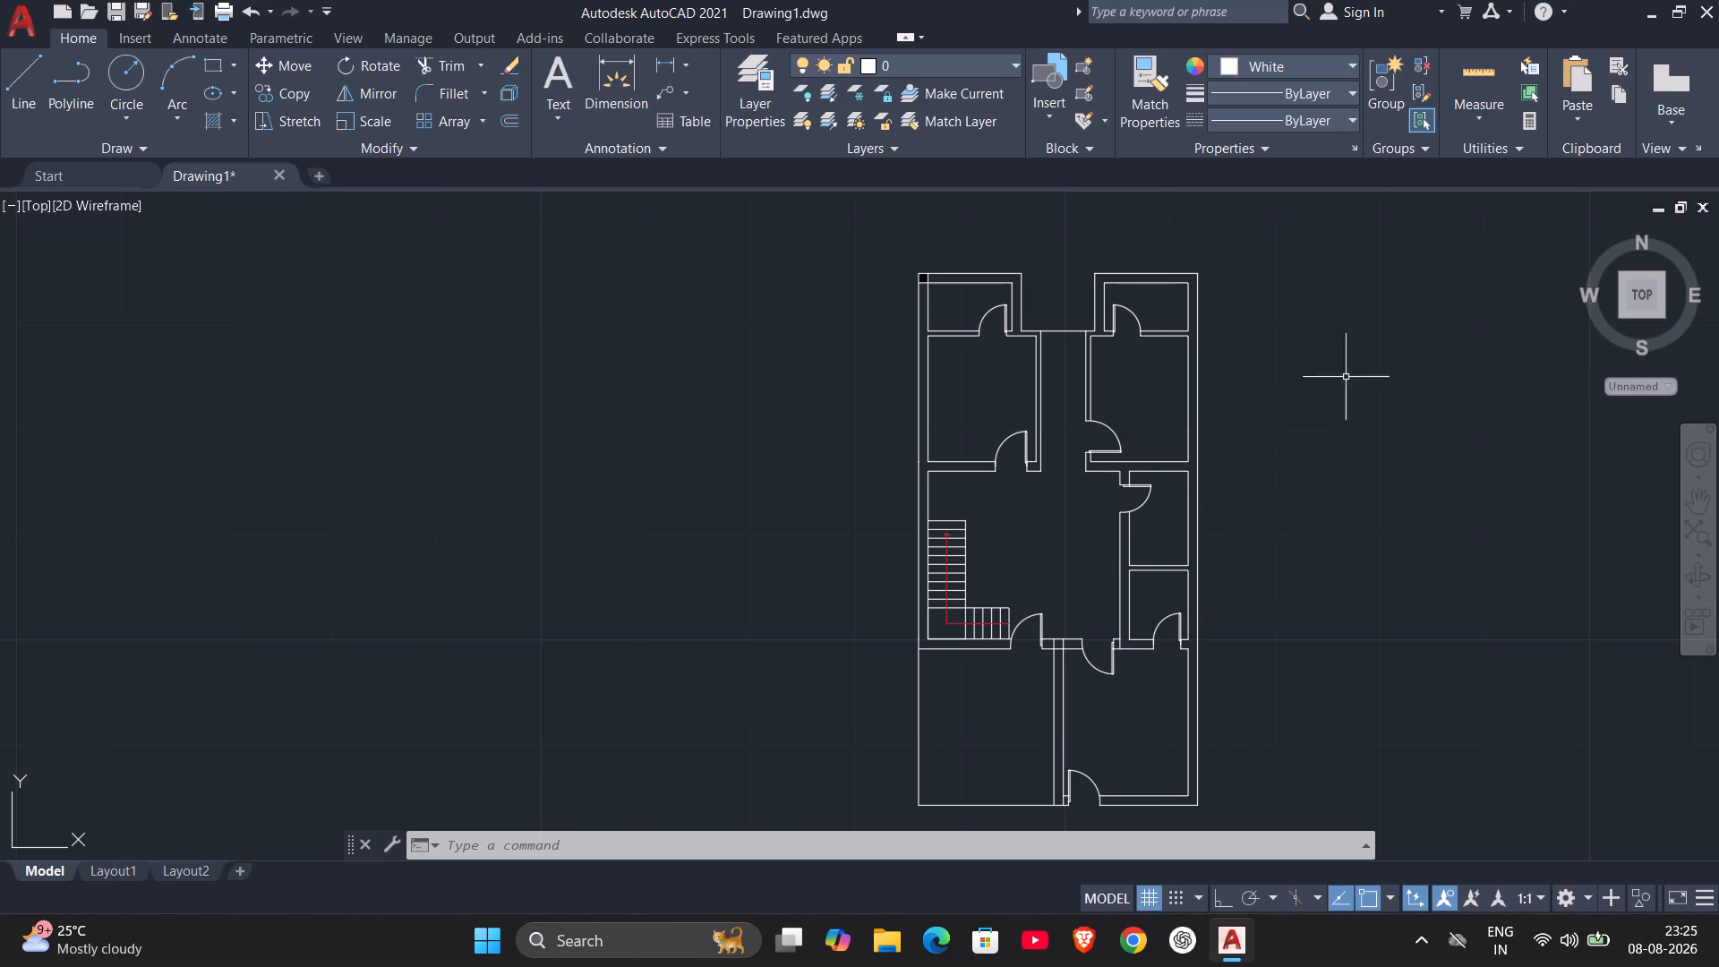
# Review the whole floor plan, from the two northern rooms down to the southern rooms.
pyautogui.press('Escape')
pyautogui.scroll(2, 1174, 338)
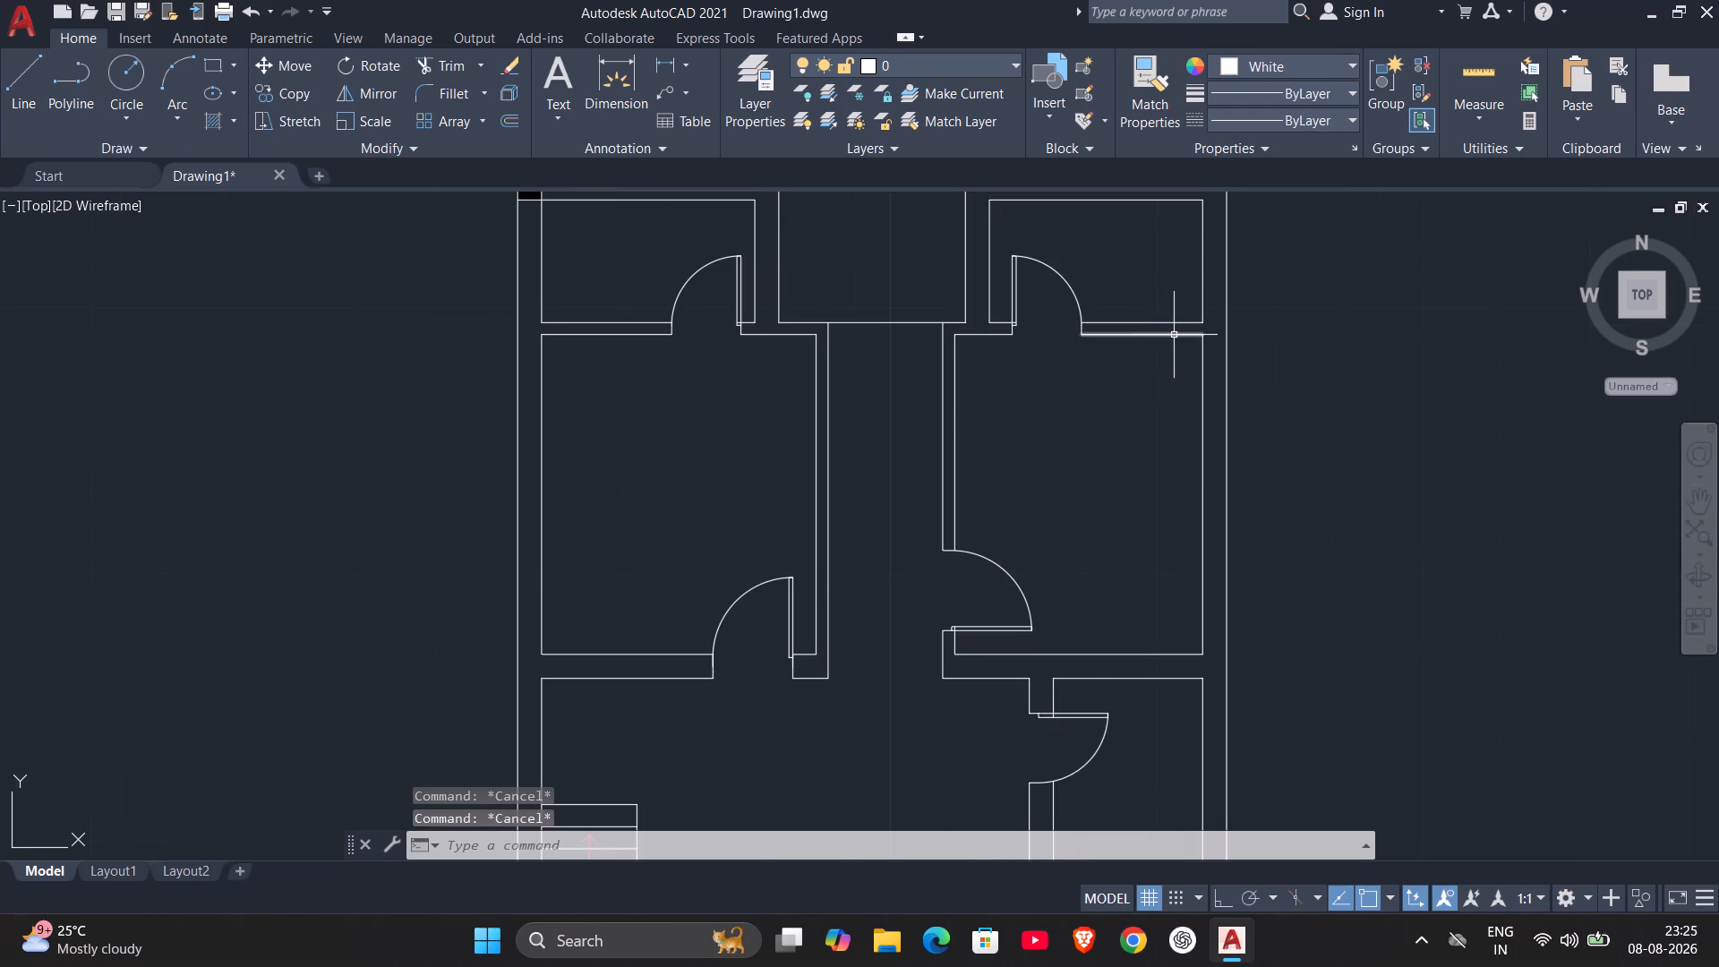
pyautogui.scroll(-1, 1180, 348)
pyautogui.moveTo(1179, 395); pyautogui.dragTo(1271, 416, button='middle')
pyautogui.scroll(-1, 1271, 416)
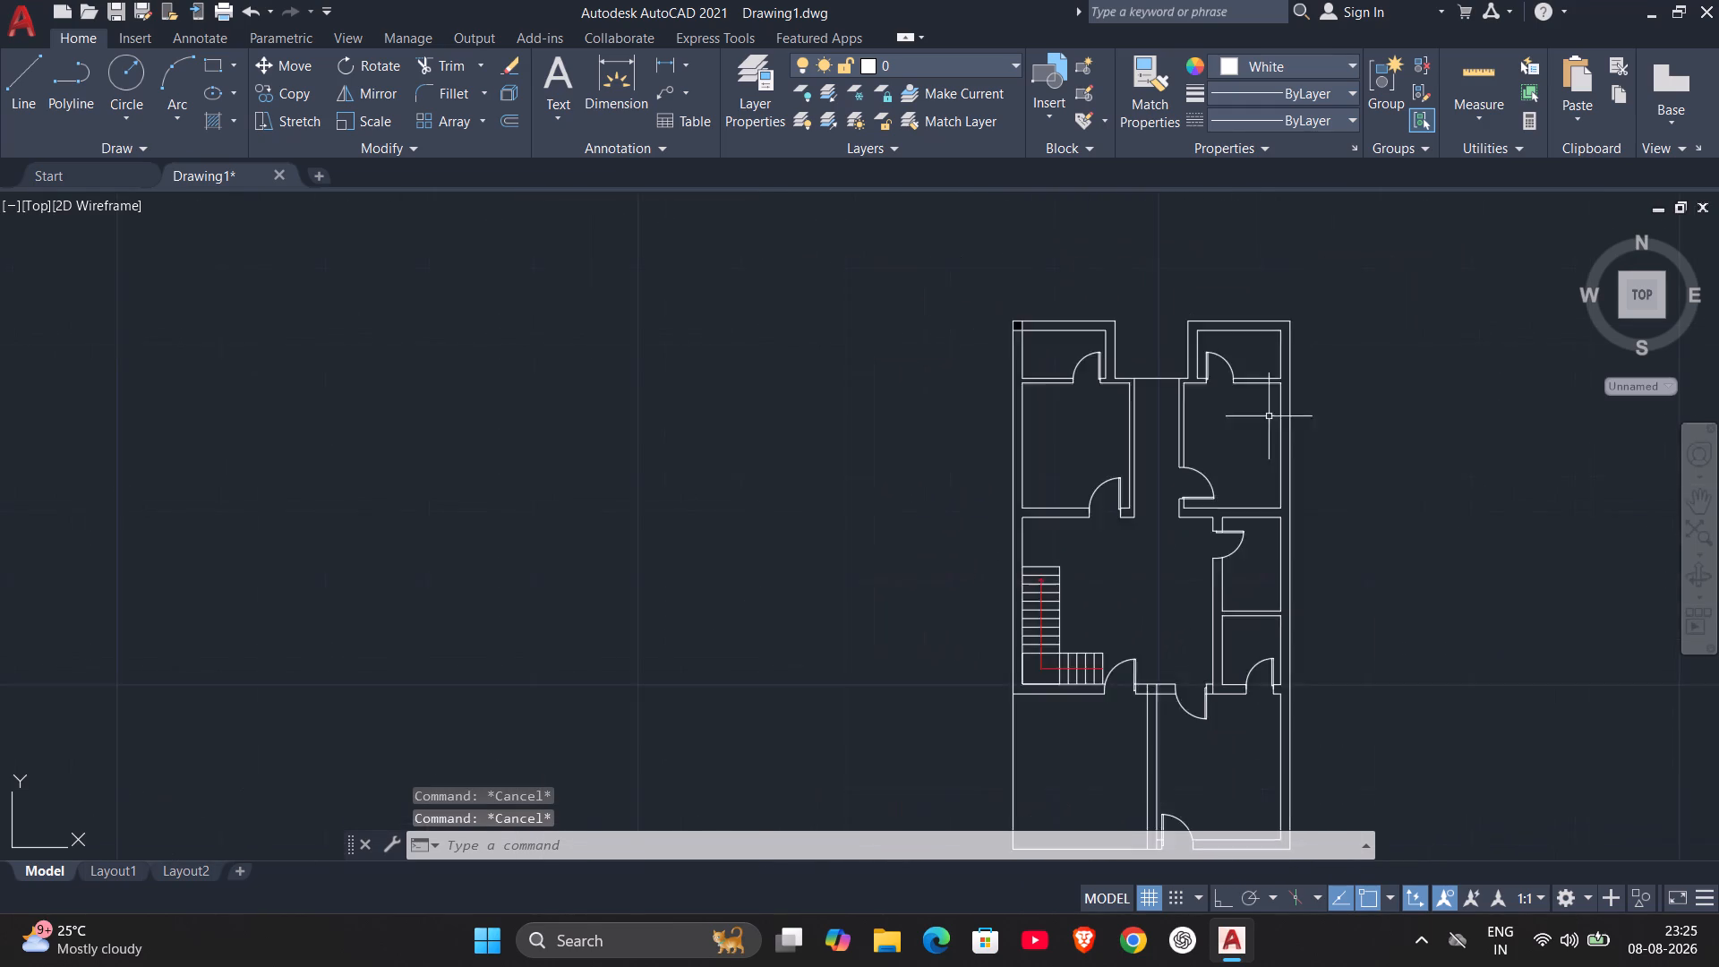
pyautogui.scroll(-1, 1260, 416)
pyautogui.scroll(2, 1171, 564)
pyautogui.scroll(-2, 1169, 562)
pyautogui.moveTo(1165, 601); pyautogui.dragTo(1101, 571, button='middle')
pyautogui.scroll(2, 1094, 571)
pyautogui.scroll(-1, 1084, 426)
pyautogui.moveTo(1083, 426); pyautogui.dragTo(1077, 474, button='middle')
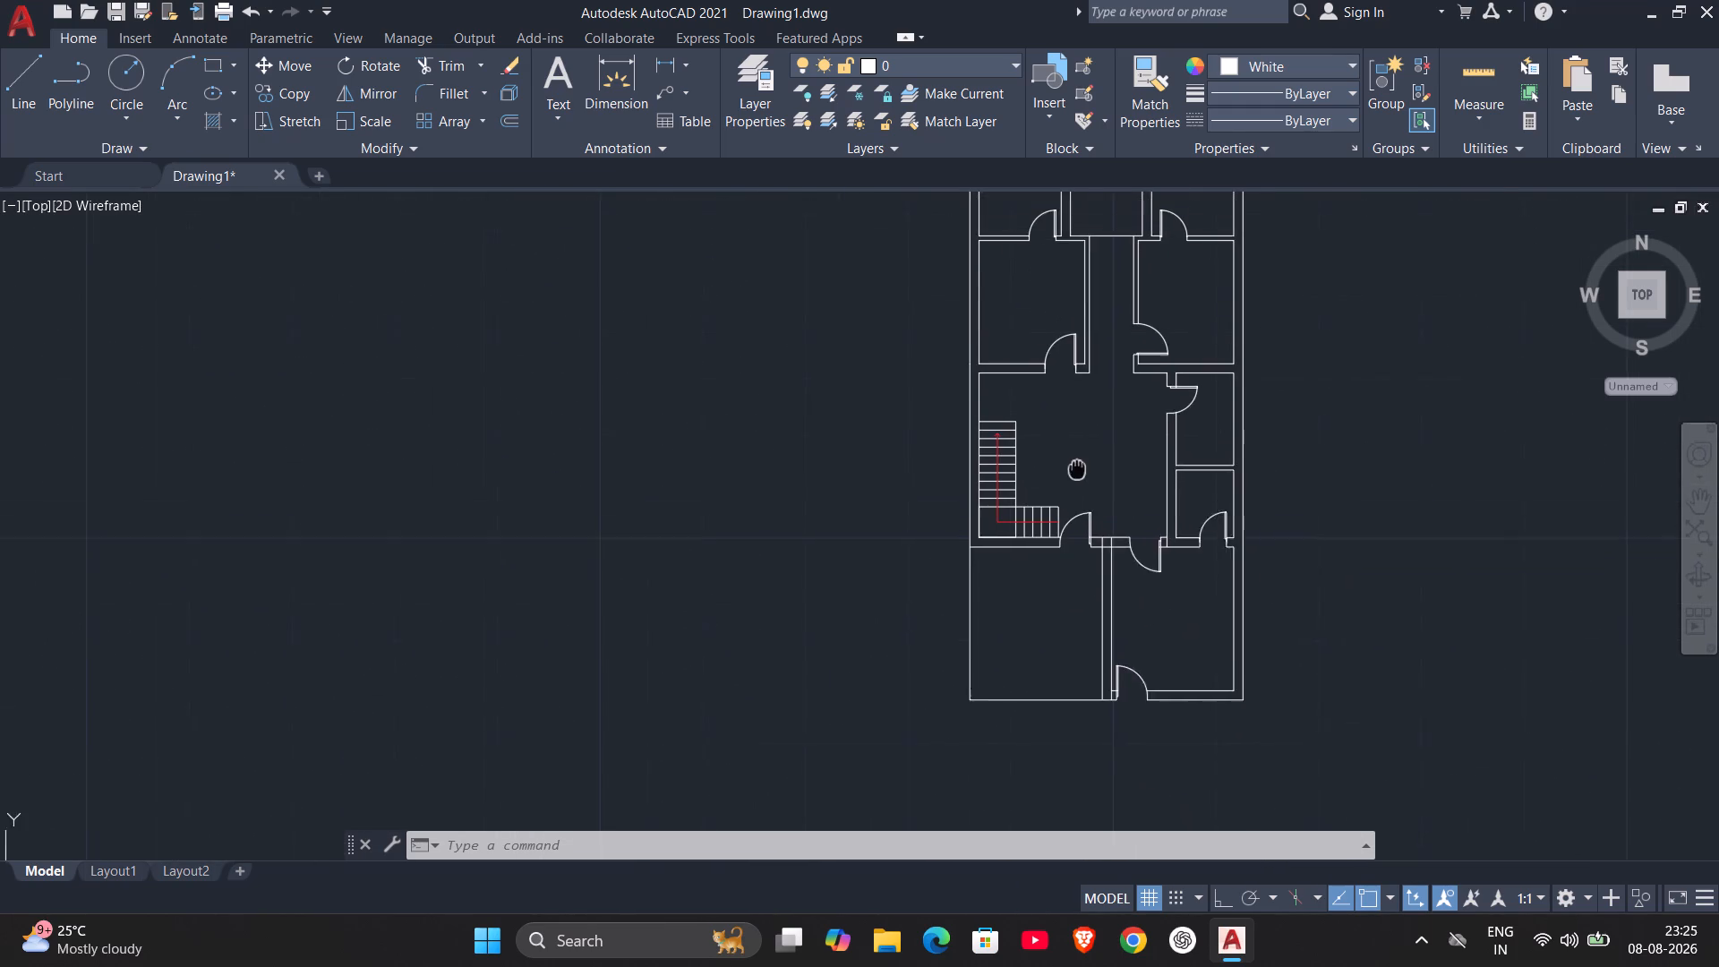
pyautogui.moveTo(1077, 474); pyautogui.dragTo(1066, 573, button='middle')
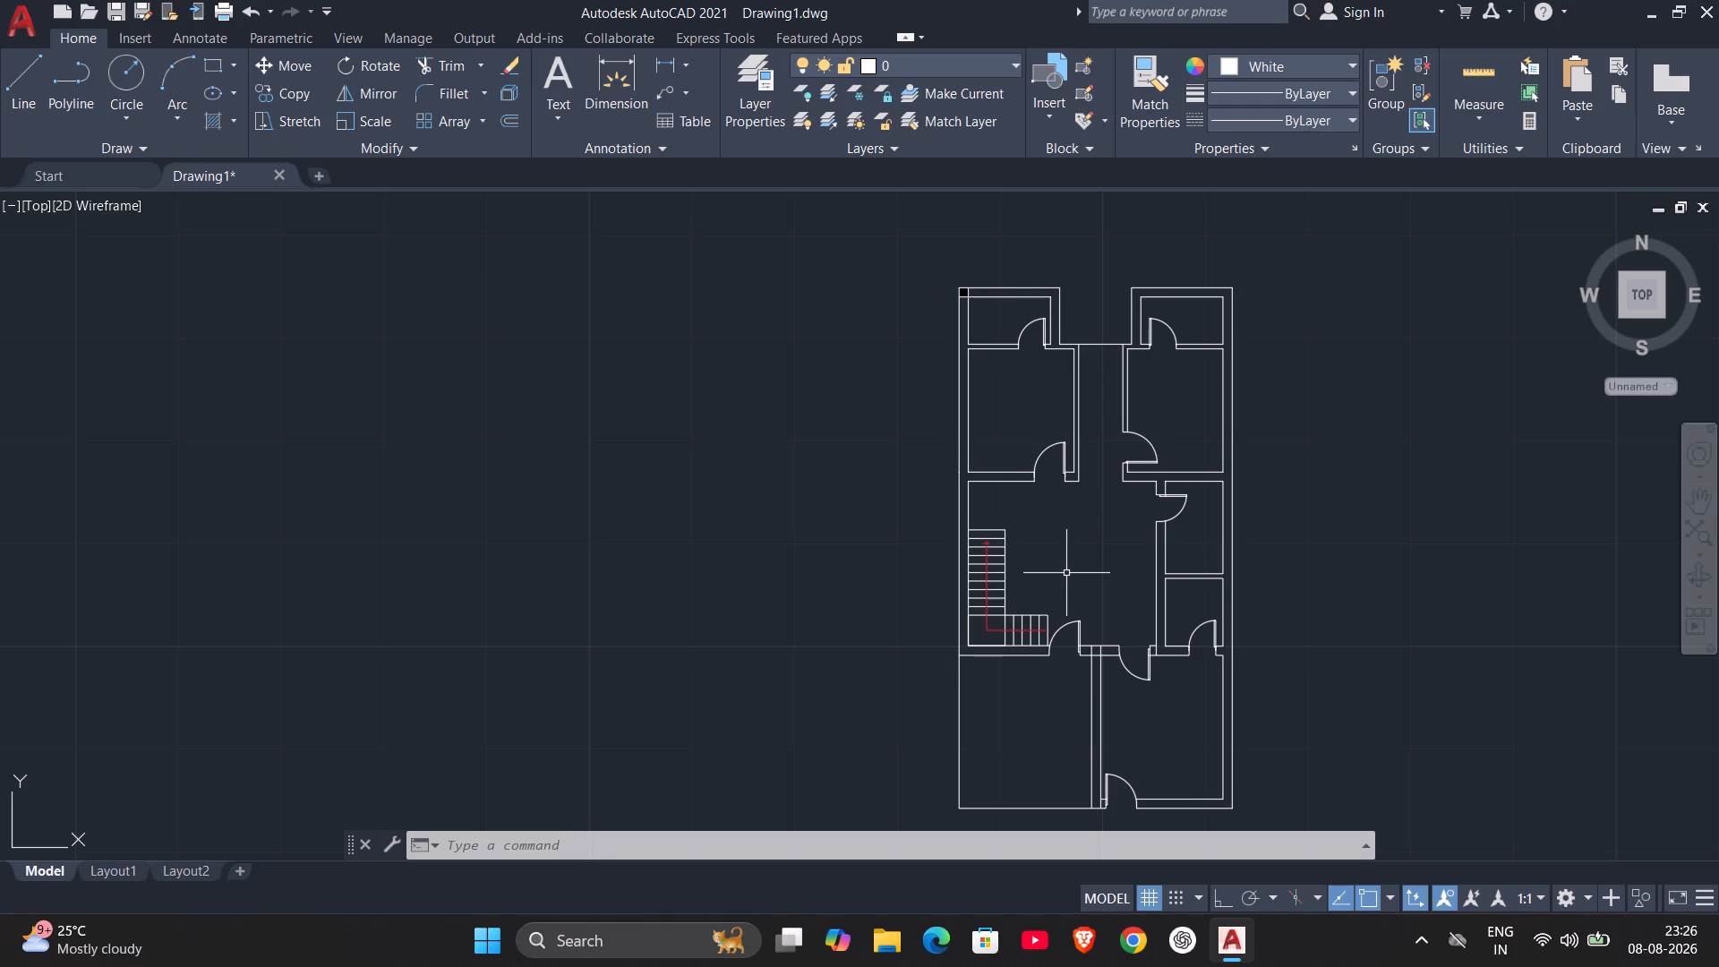
pyautogui.press('Escape')
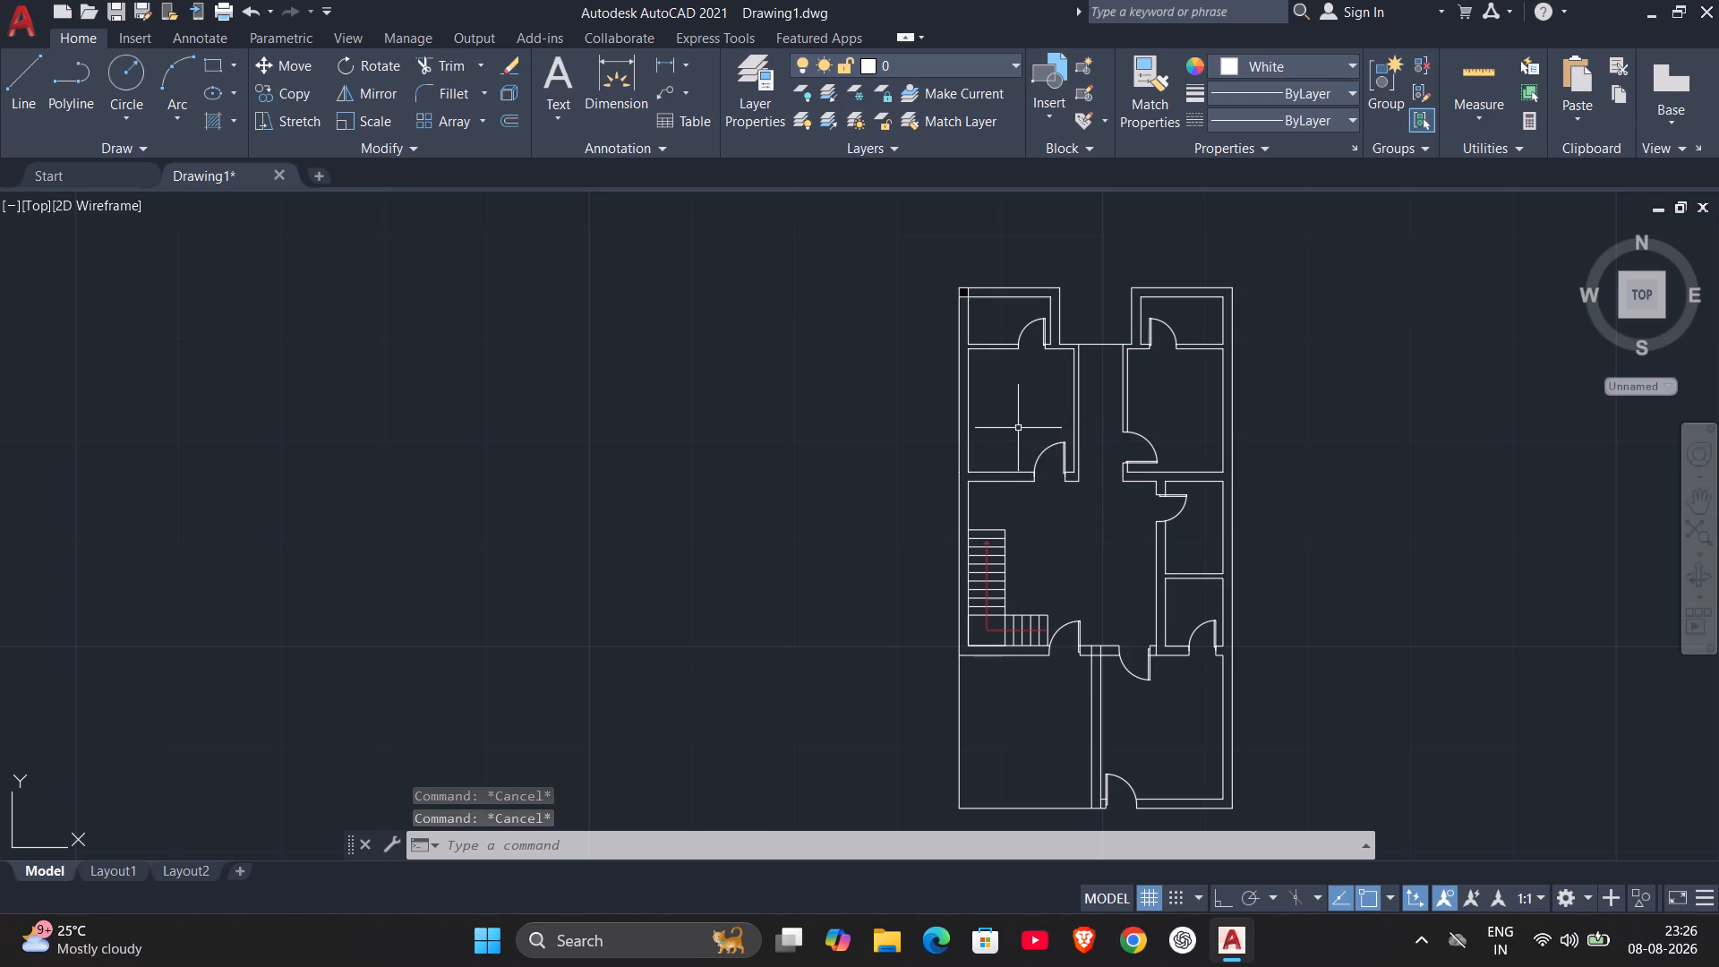
# Inspect the wall junctions around the northwest rooms and compare them with the full plan.
pyautogui.scroll(2, 1013, 397)
pyautogui.moveTo(1013, 394); pyautogui.dragTo(1013, 575, button='middle')
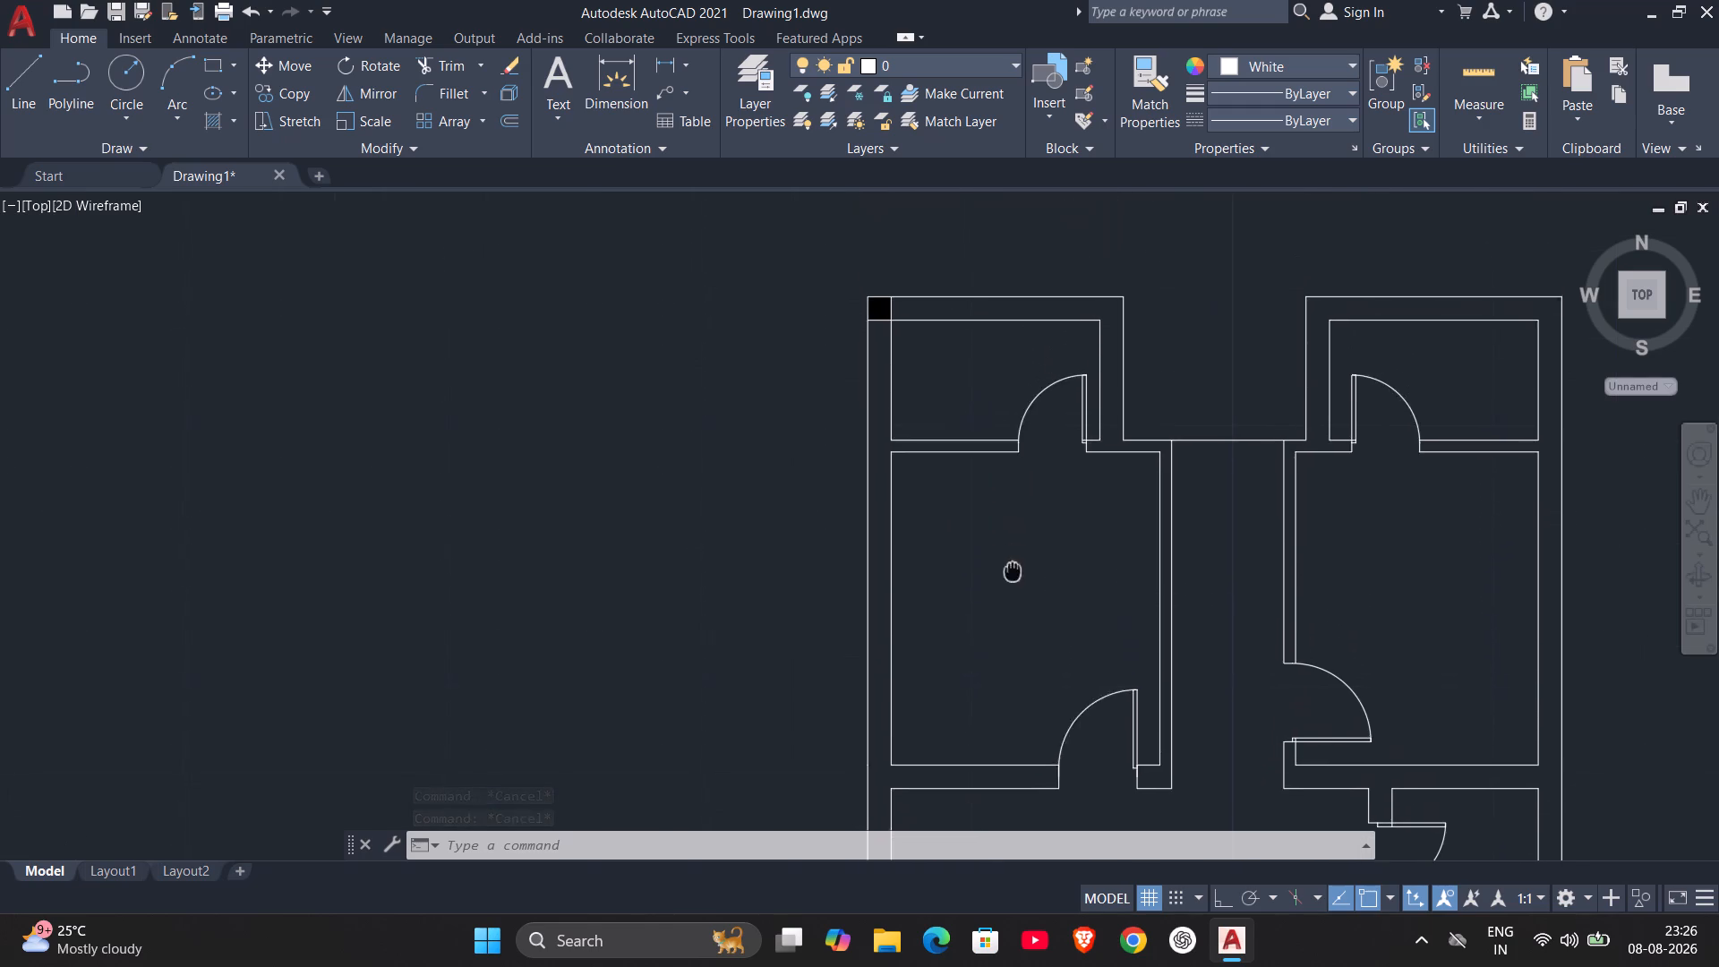
pyautogui.moveTo(1013, 575); pyautogui.dragTo(1024, 625, button='middle')
pyautogui.scroll(1, 916, 503)
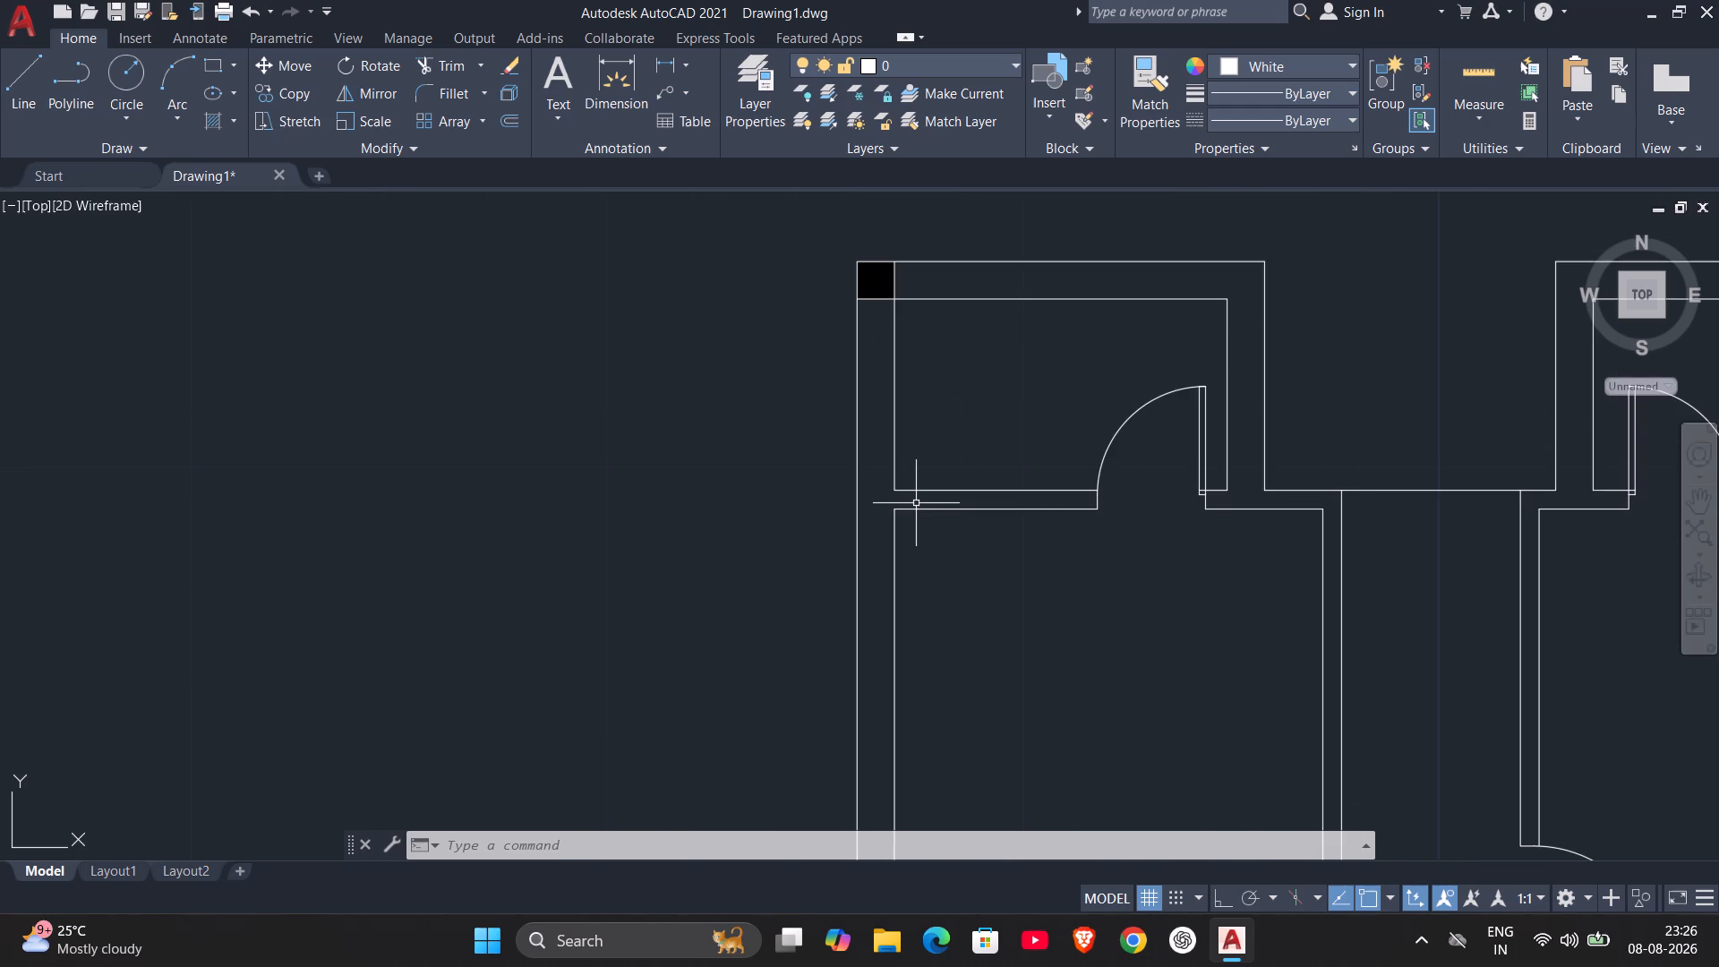
pyautogui.scroll(1, 916, 503)
pyautogui.scroll(-2, 916, 503)
pyautogui.scroll(-1, 1066, 729)
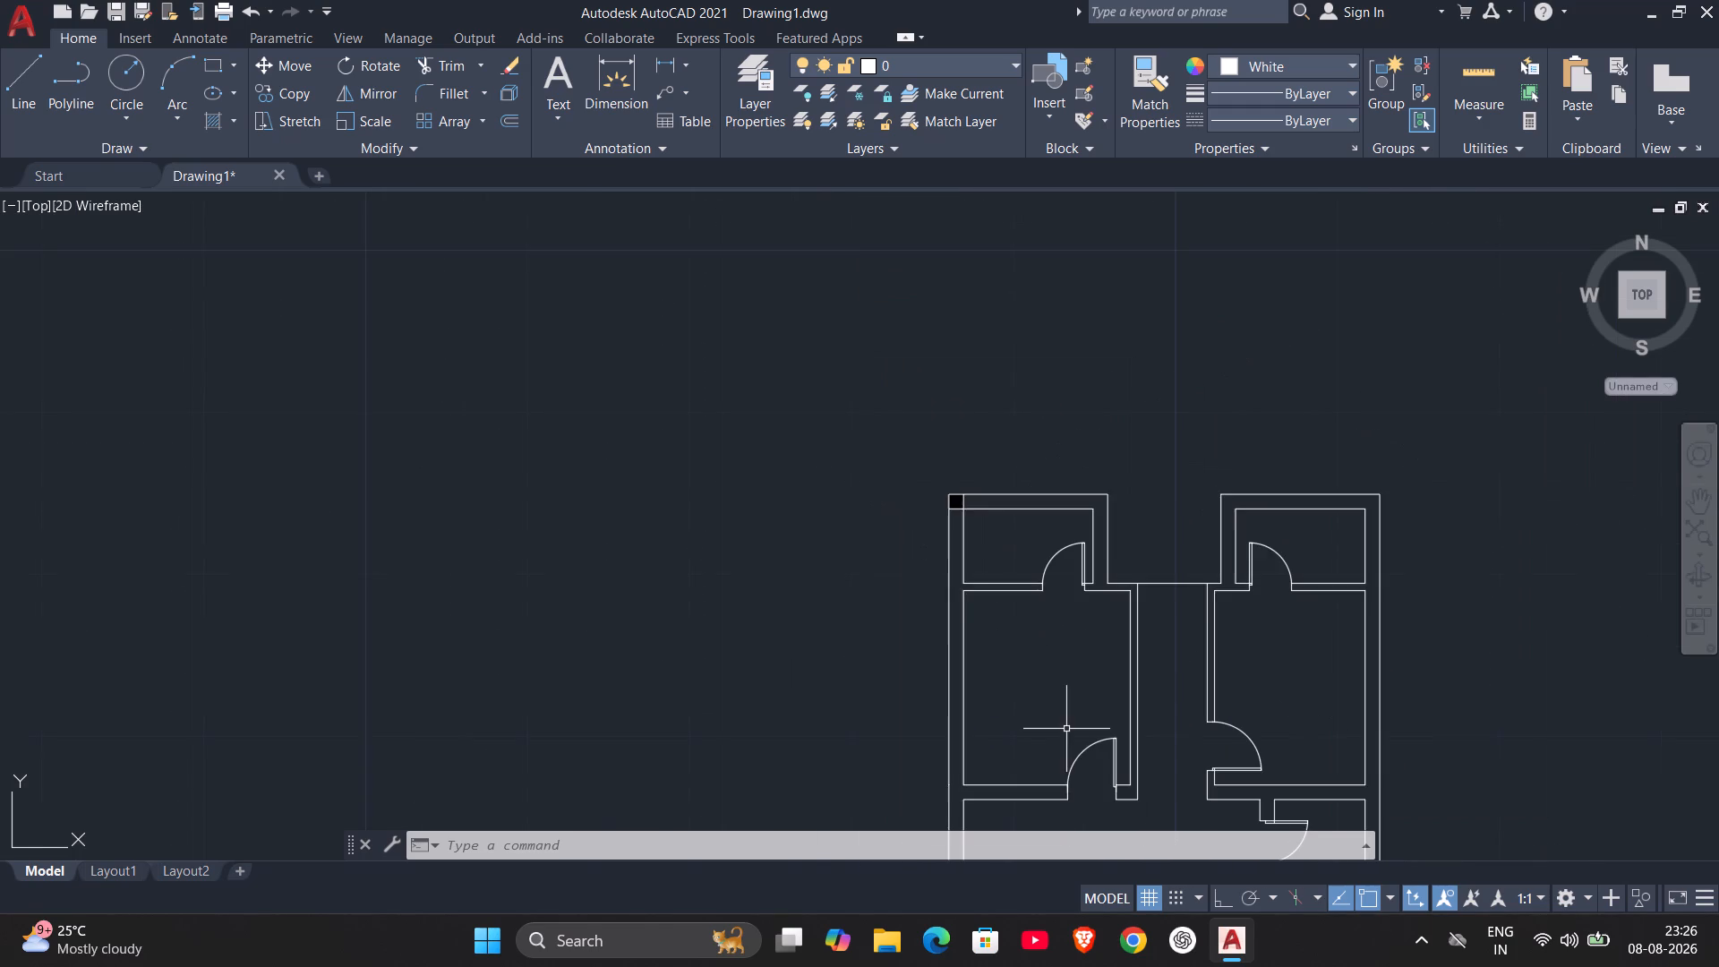
pyautogui.moveTo(1066, 729); pyautogui.dragTo(991, 520, button='middle')
pyautogui.scroll(-1, 1142, 515)
pyautogui.scroll(-1, 1319, 546)
pyautogui.moveTo(1304, 562); pyautogui.dragTo(1149, 532, button='middle')
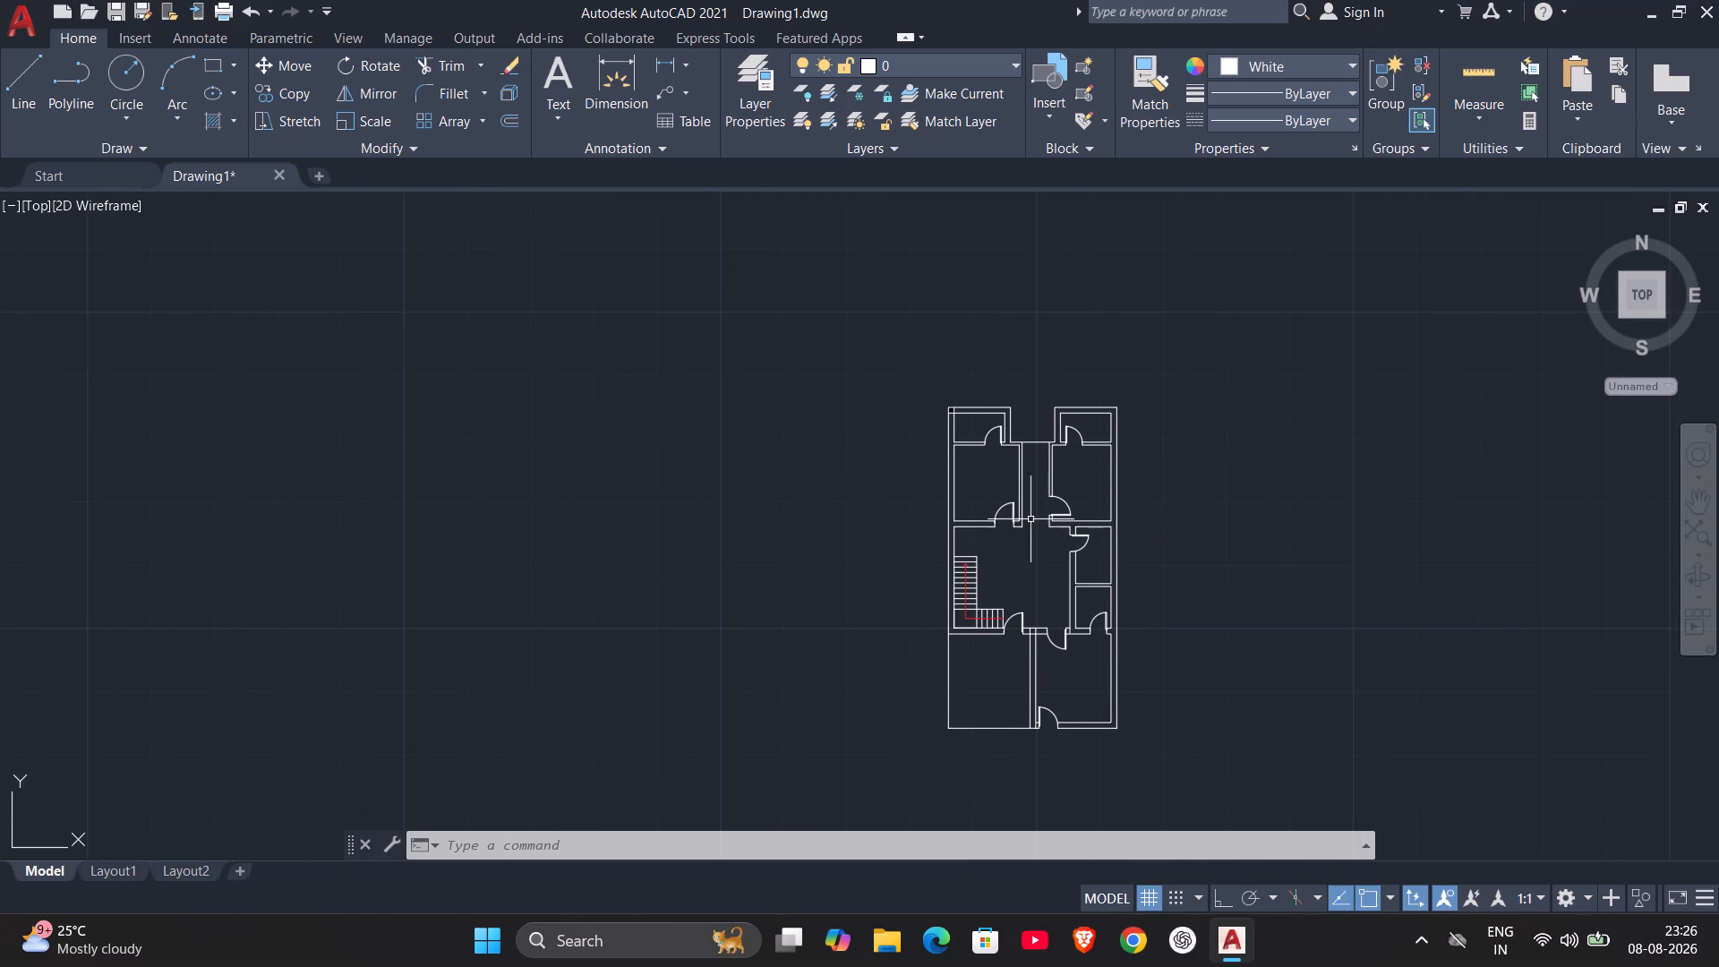
# Delete the solid hatch from the column at the northwest wall corner.
pyautogui.scroll(2, 1031, 519)
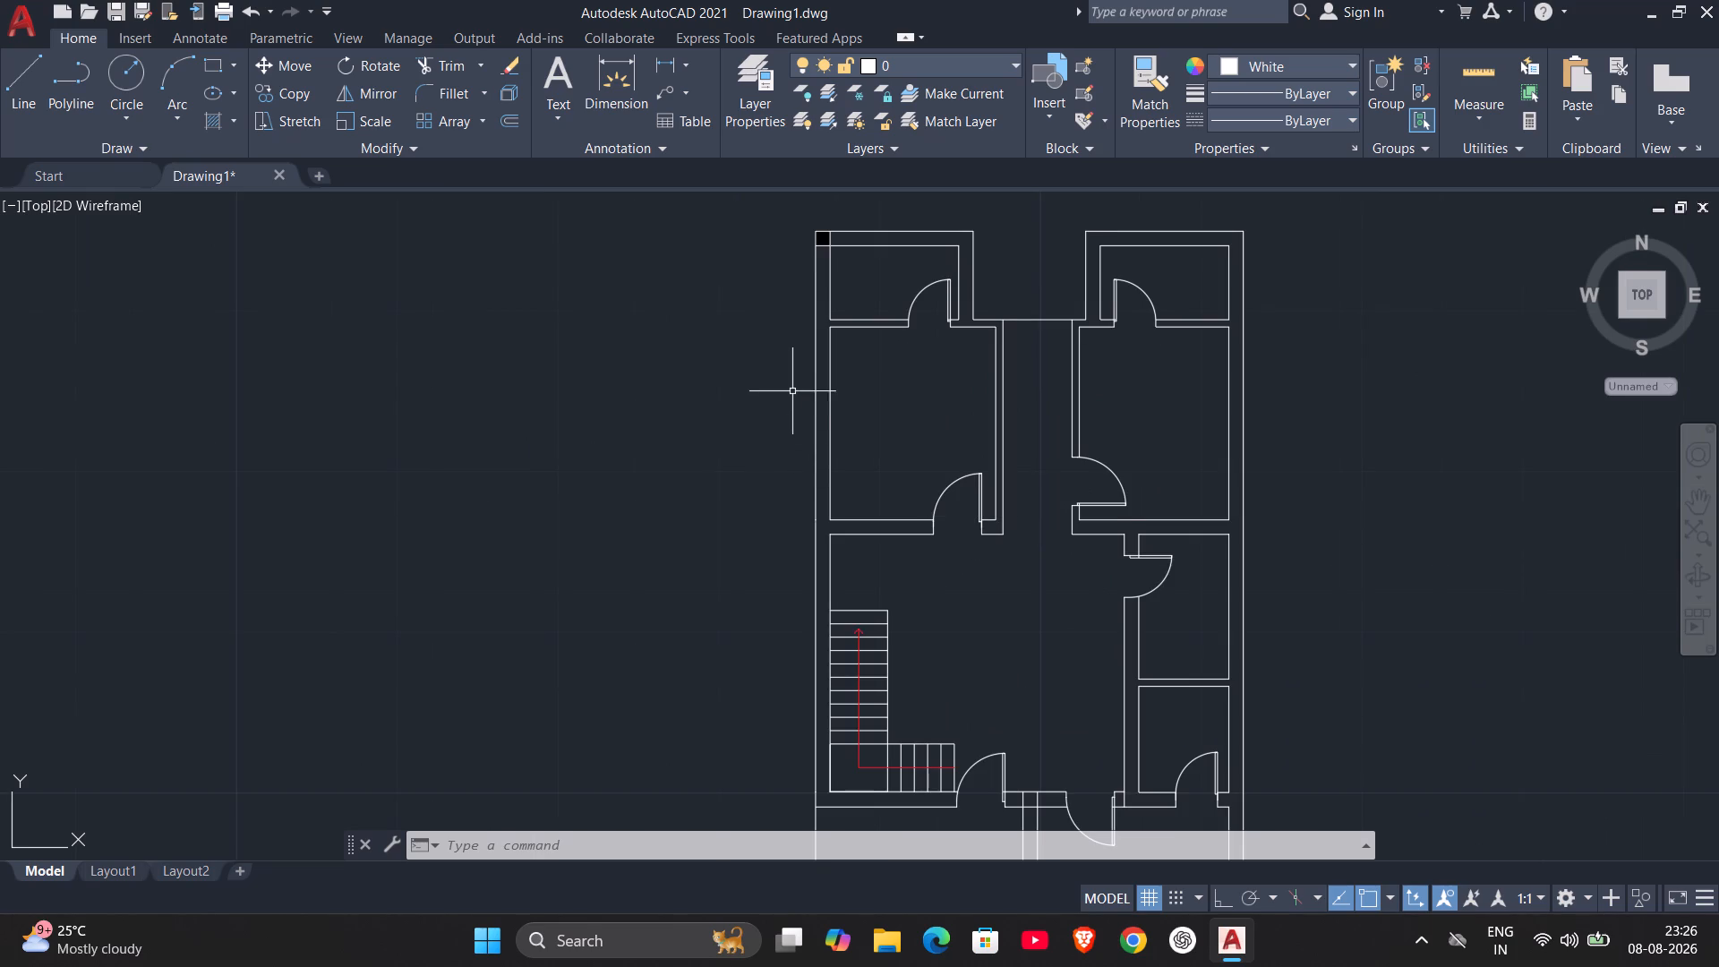
pyautogui.moveTo(839, 389); pyautogui.dragTo(881, 536, button='middle')
pyautogui.scroll(3, 869, 402)
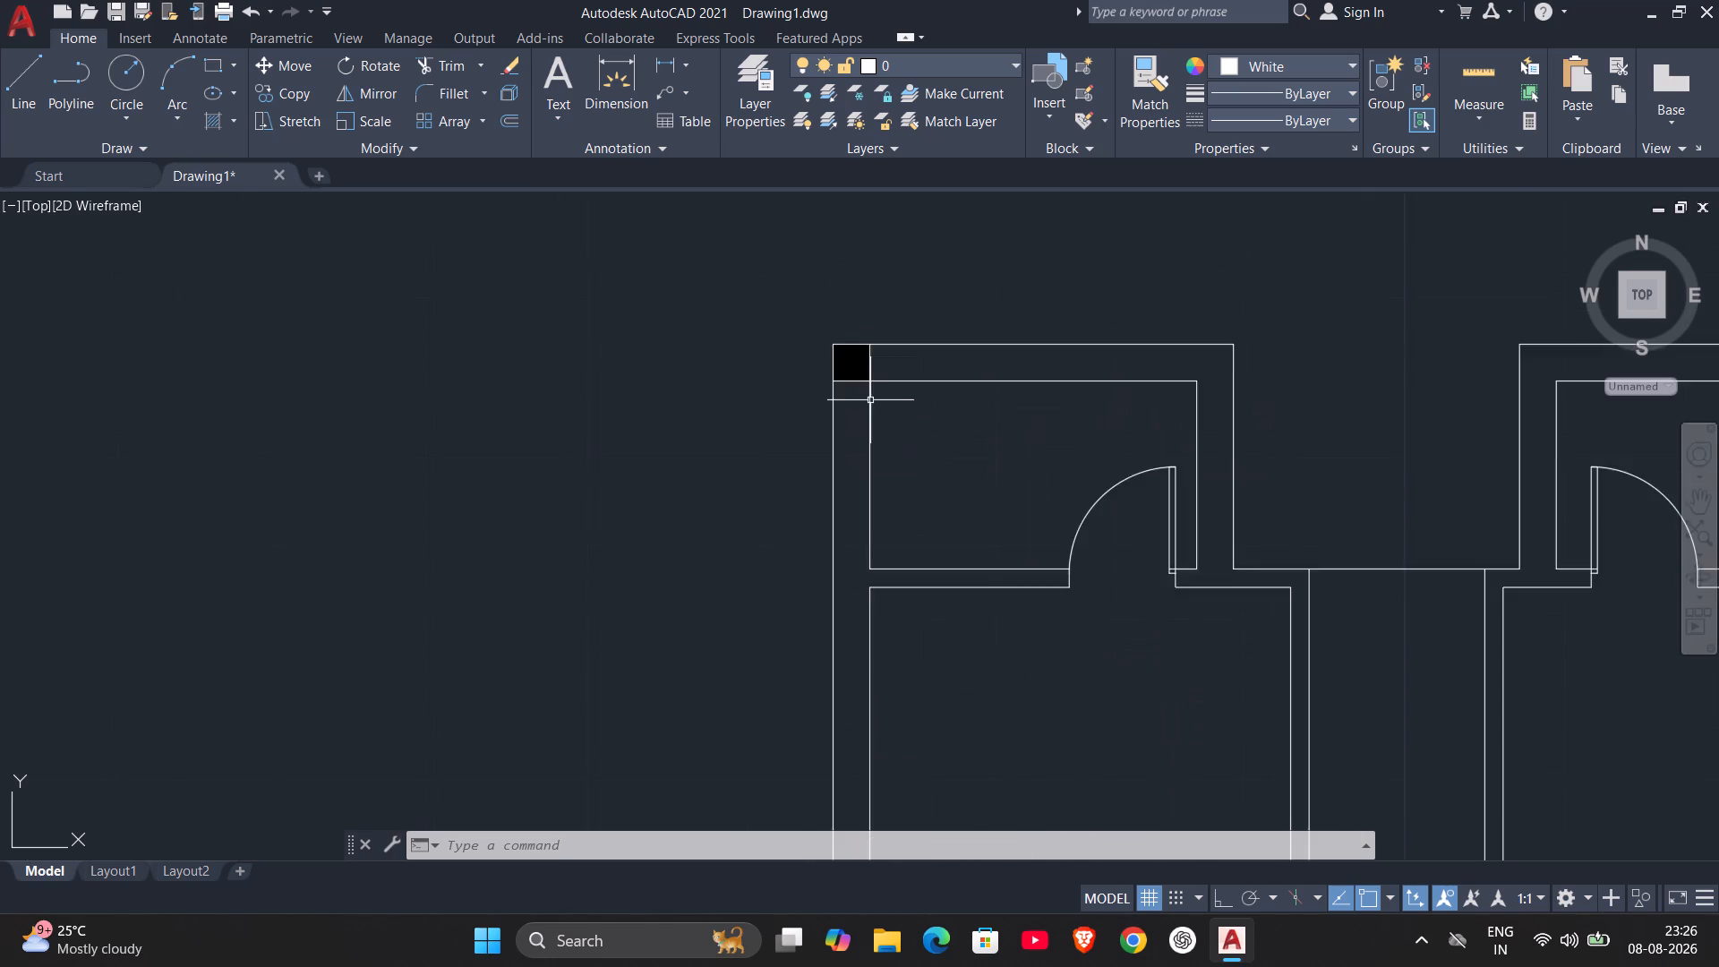
pyautogui.scroll(1, 872, 398)
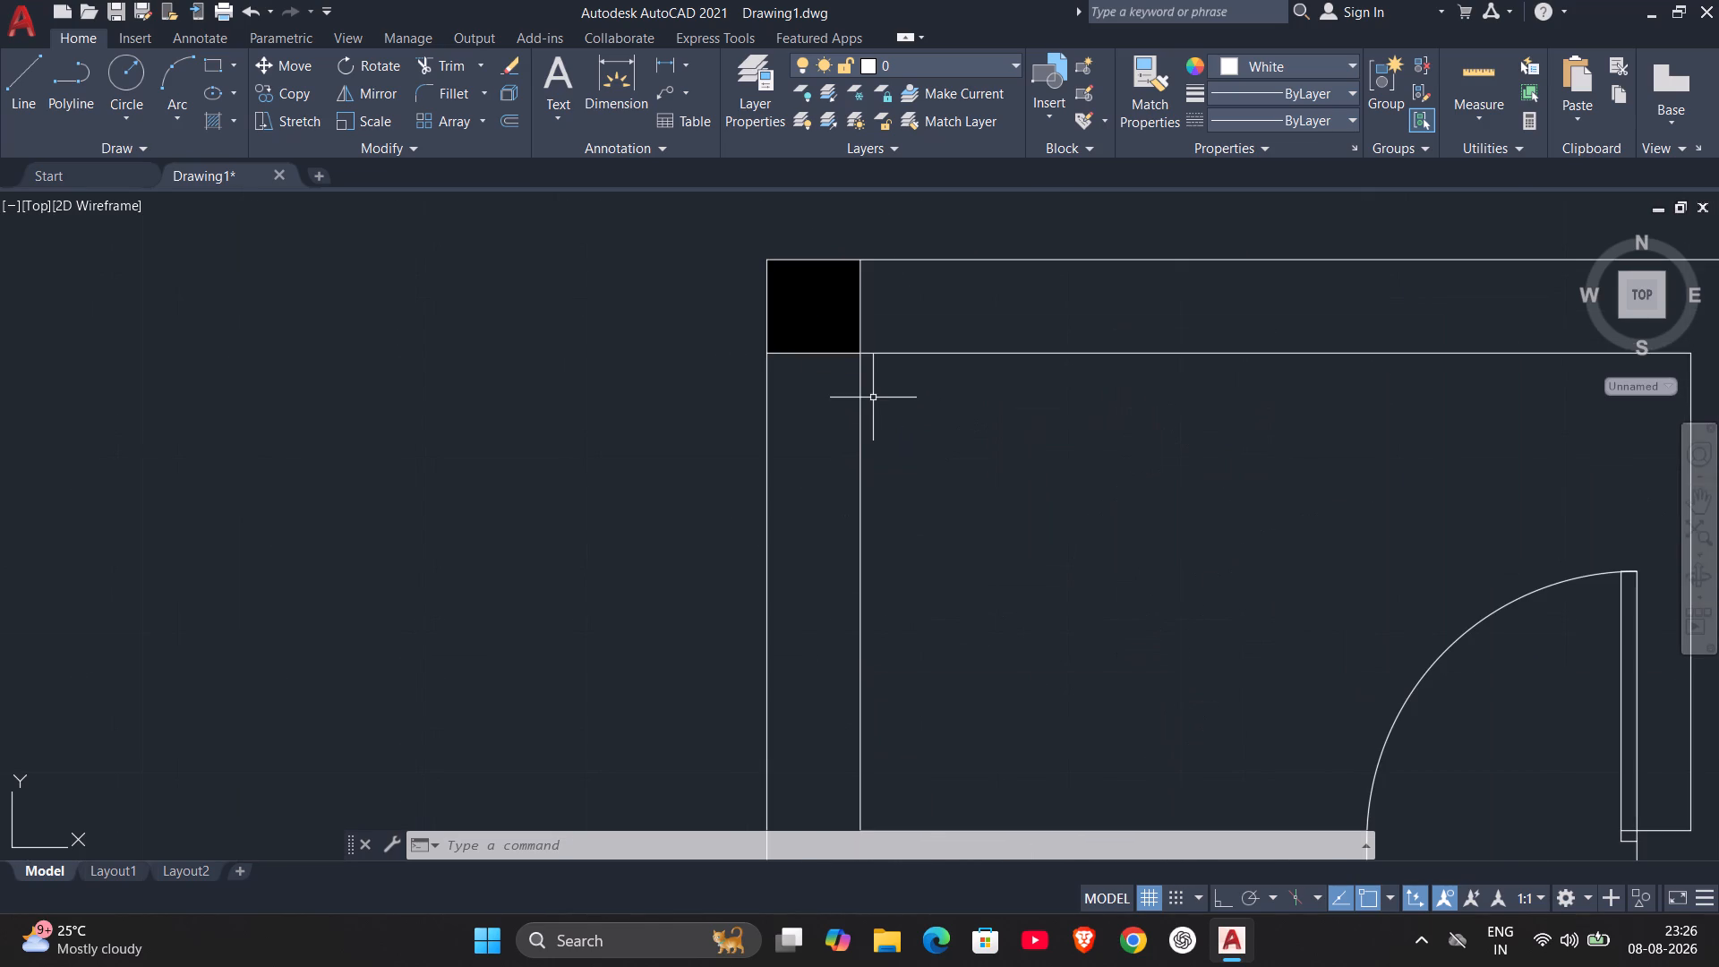
pyautogui.scroll(-1, 876, 407)
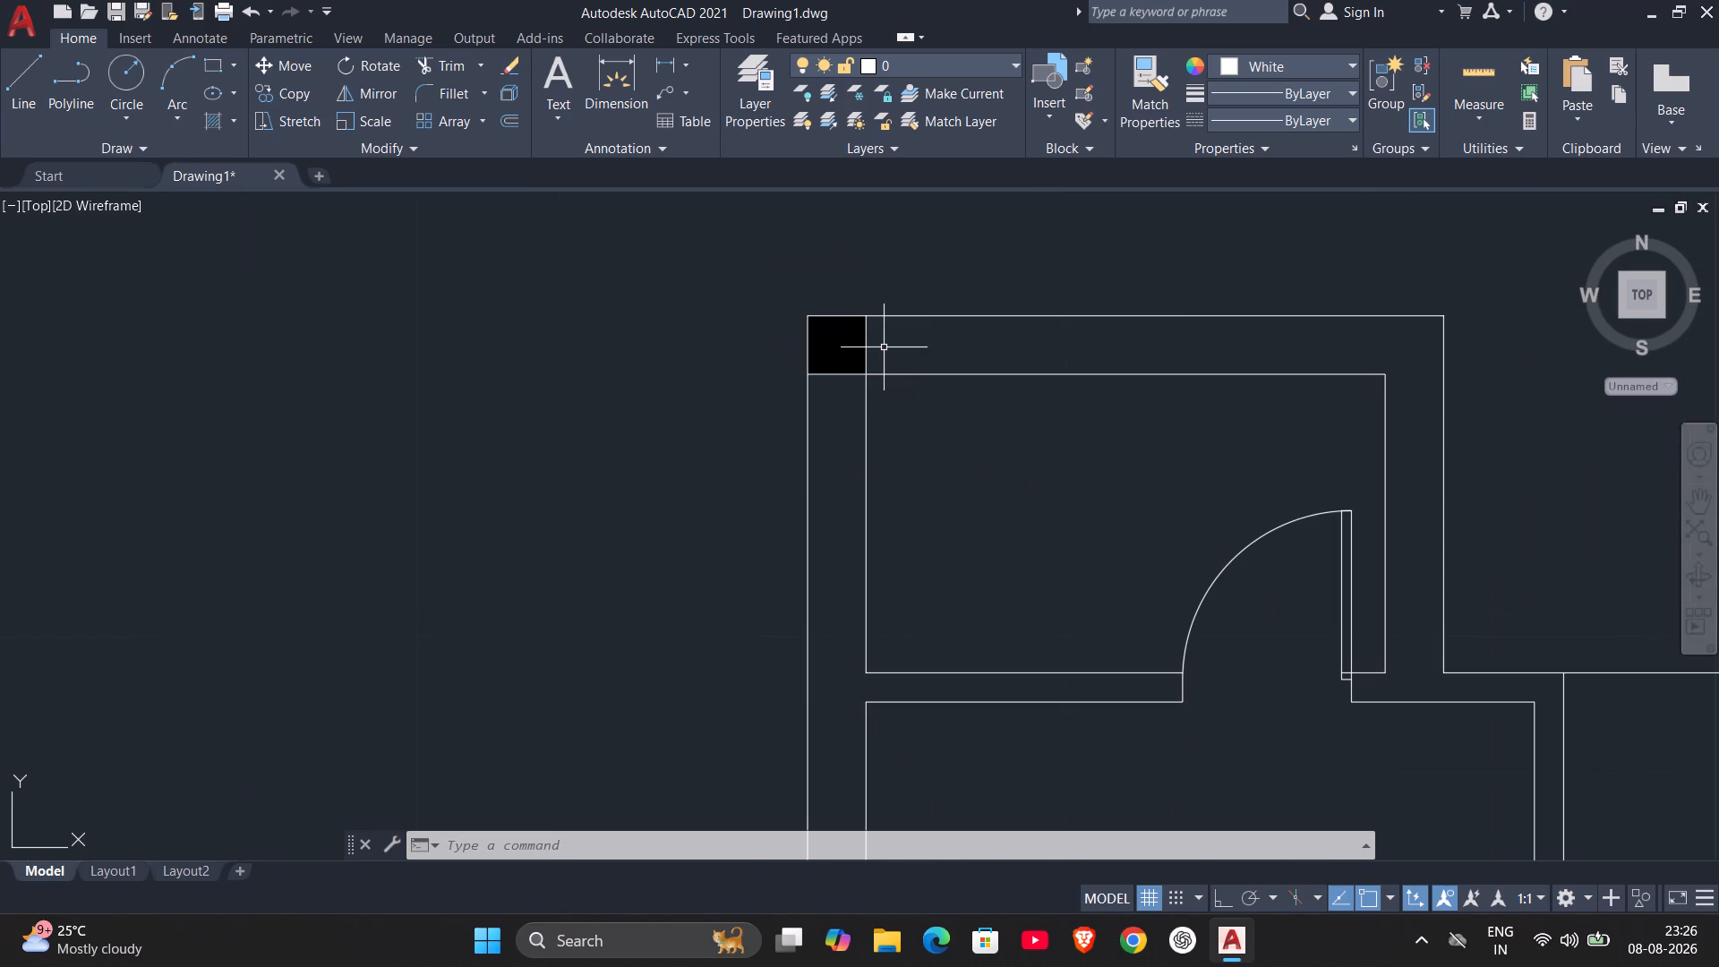
pyautogui.click(837, 345)
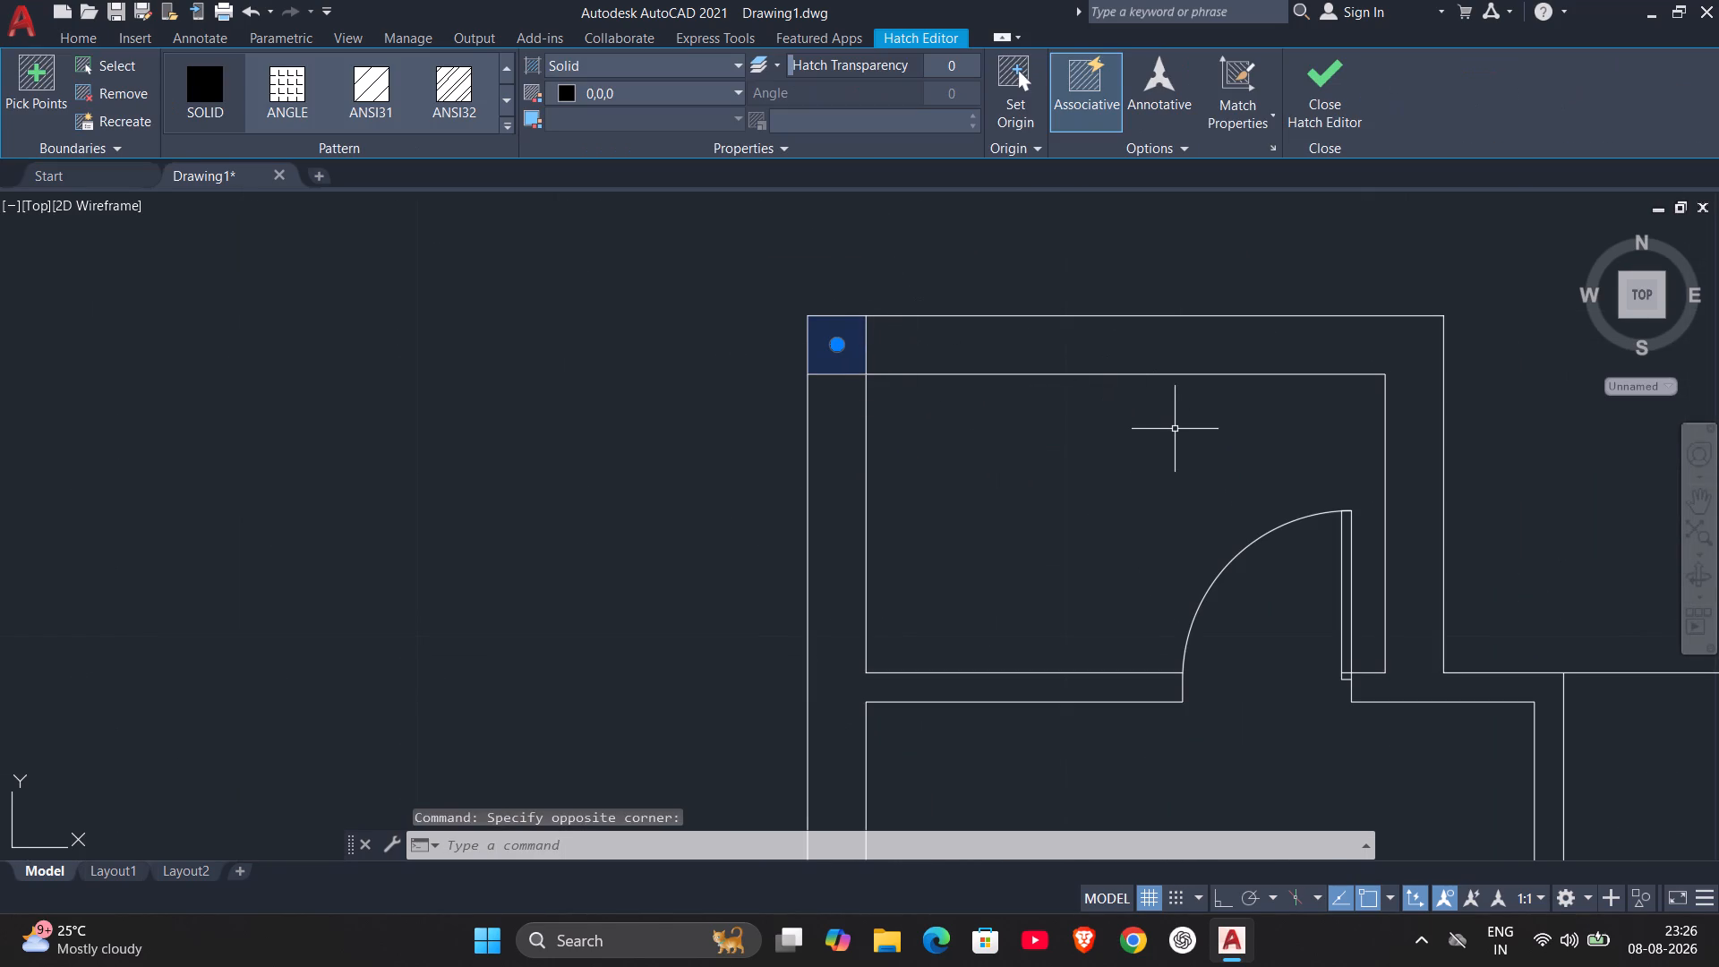
pyautogui.press('Delete')
# Trim the inner wall lines that cross the northwest corner so the wall junction is left open.
pyautogui.write('TR')
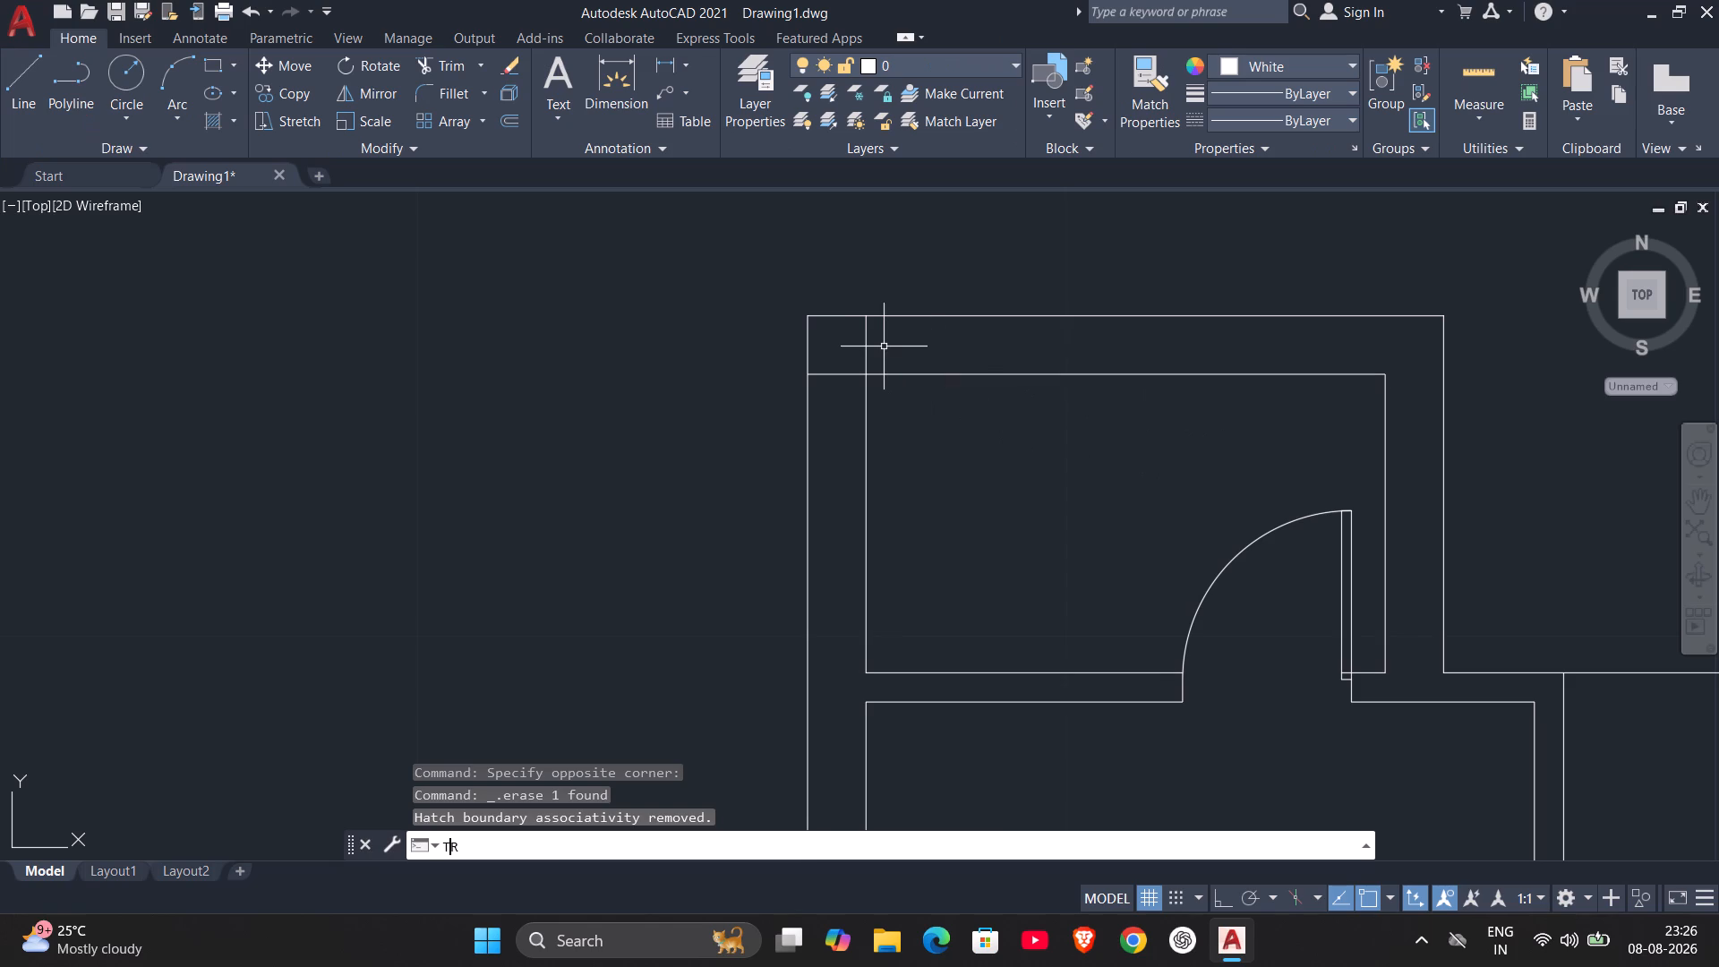
pyautogui.press('Return')
pyautogui.click(883, 342)
pyautogui.click(822, 395)
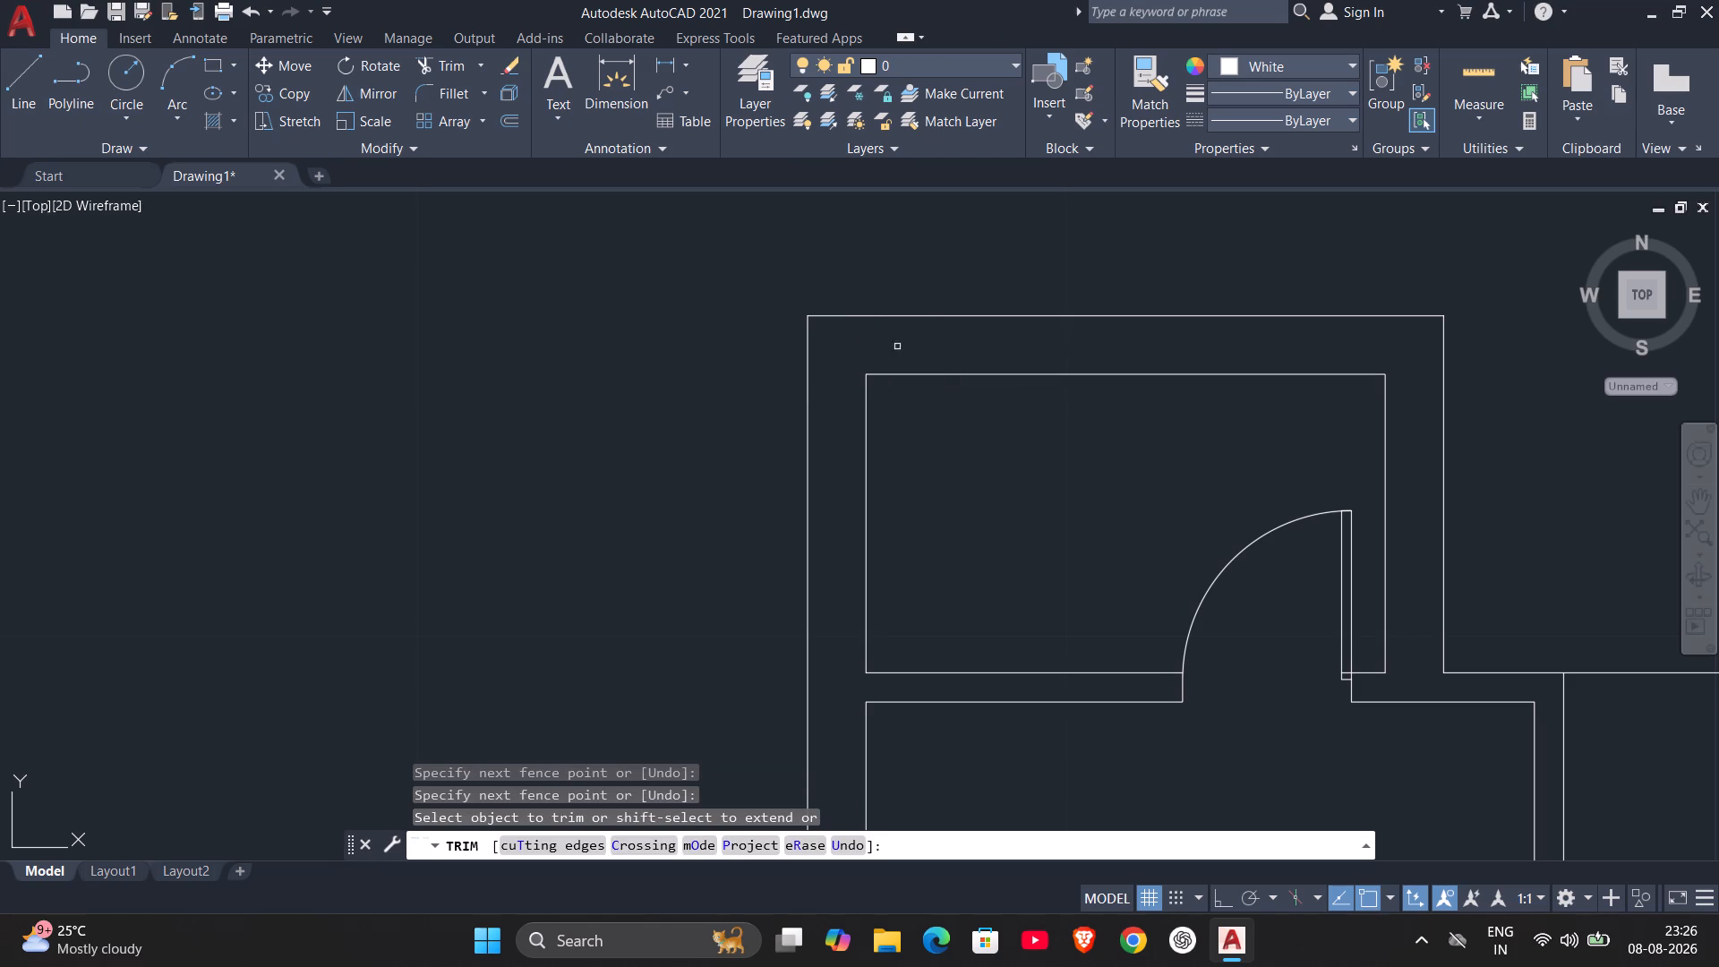
pyautogui.press('Escape')
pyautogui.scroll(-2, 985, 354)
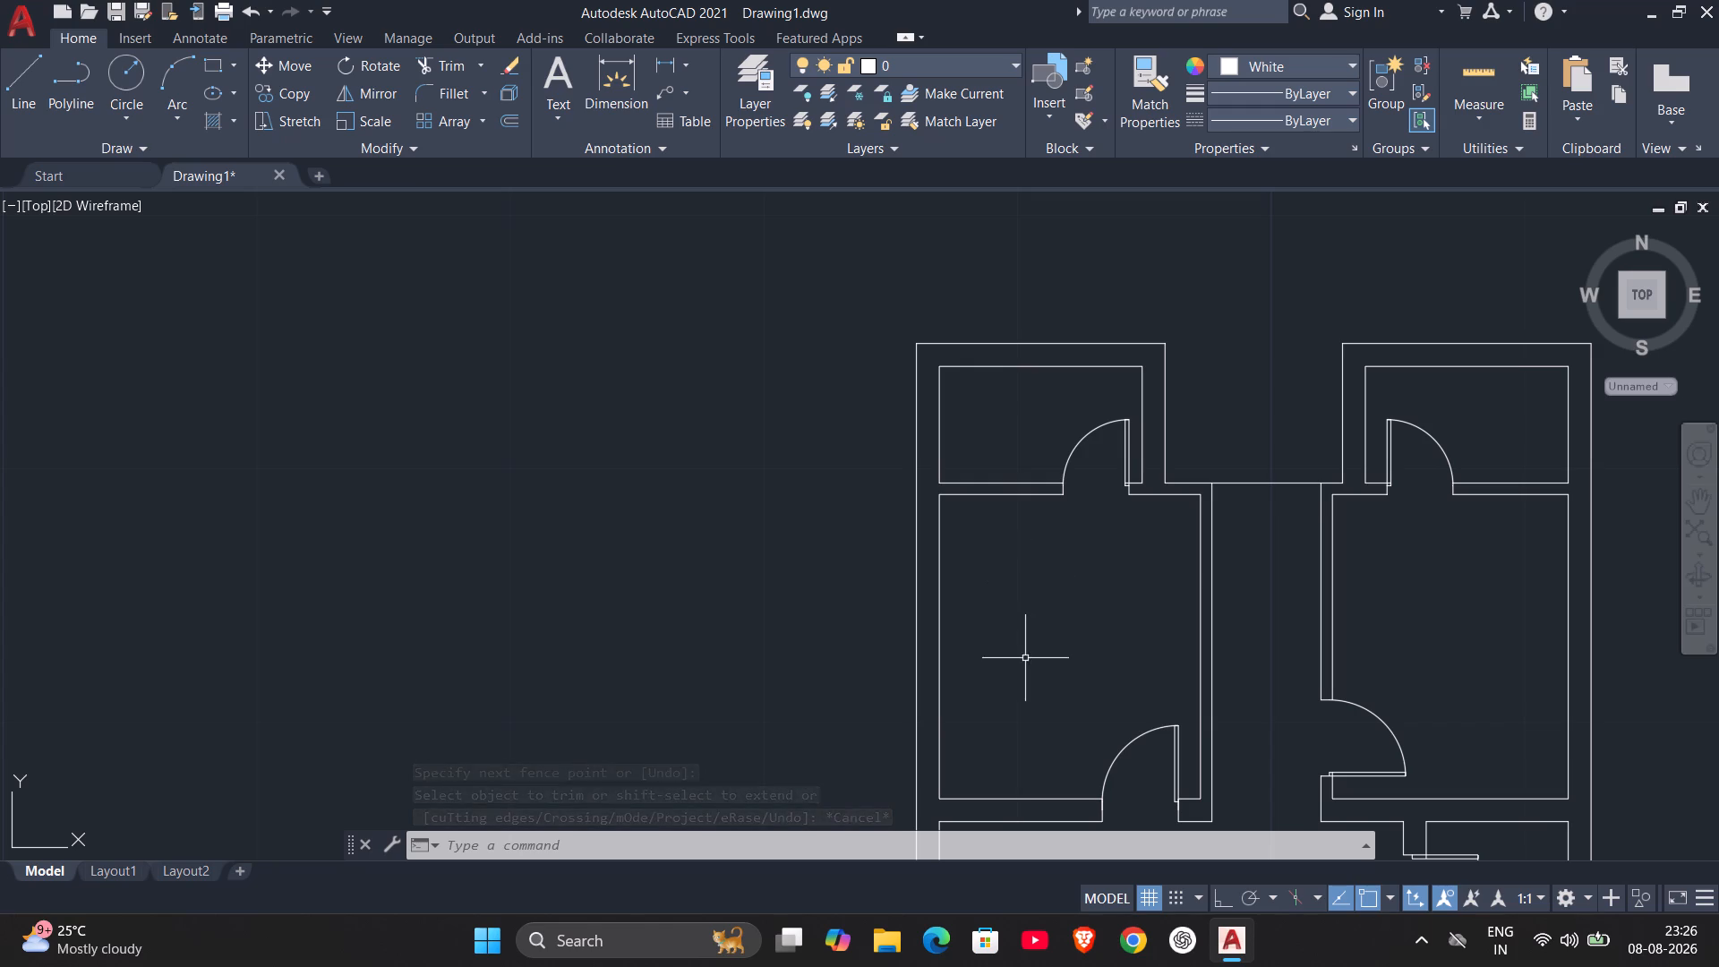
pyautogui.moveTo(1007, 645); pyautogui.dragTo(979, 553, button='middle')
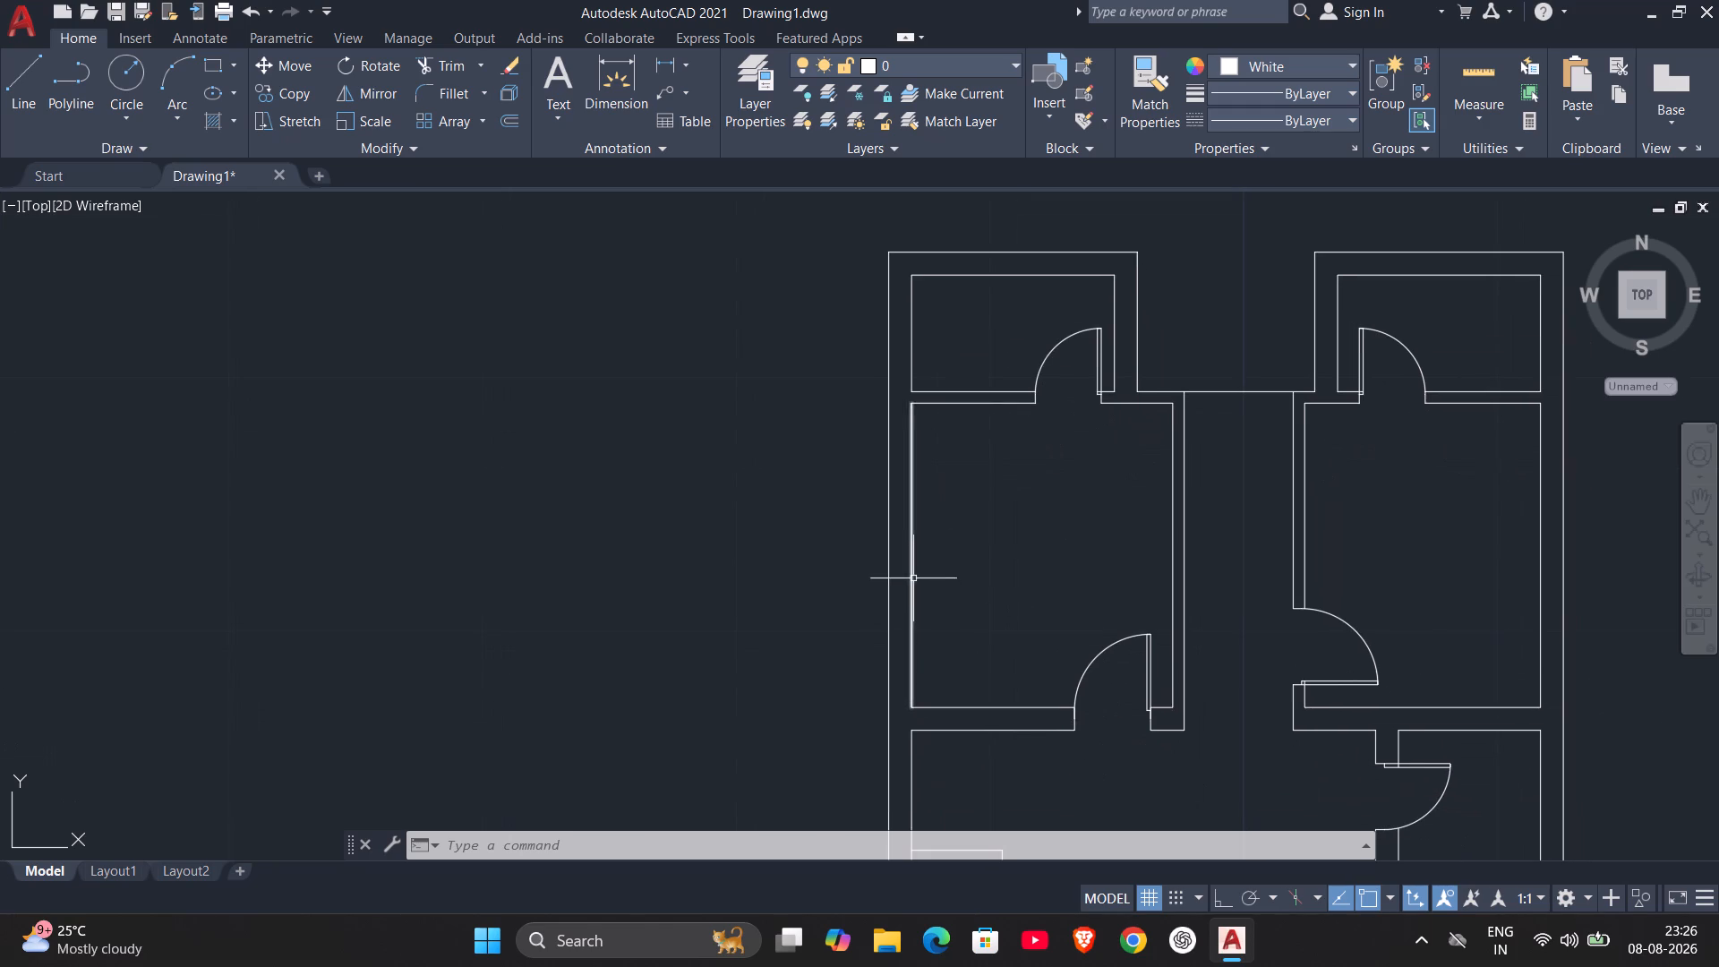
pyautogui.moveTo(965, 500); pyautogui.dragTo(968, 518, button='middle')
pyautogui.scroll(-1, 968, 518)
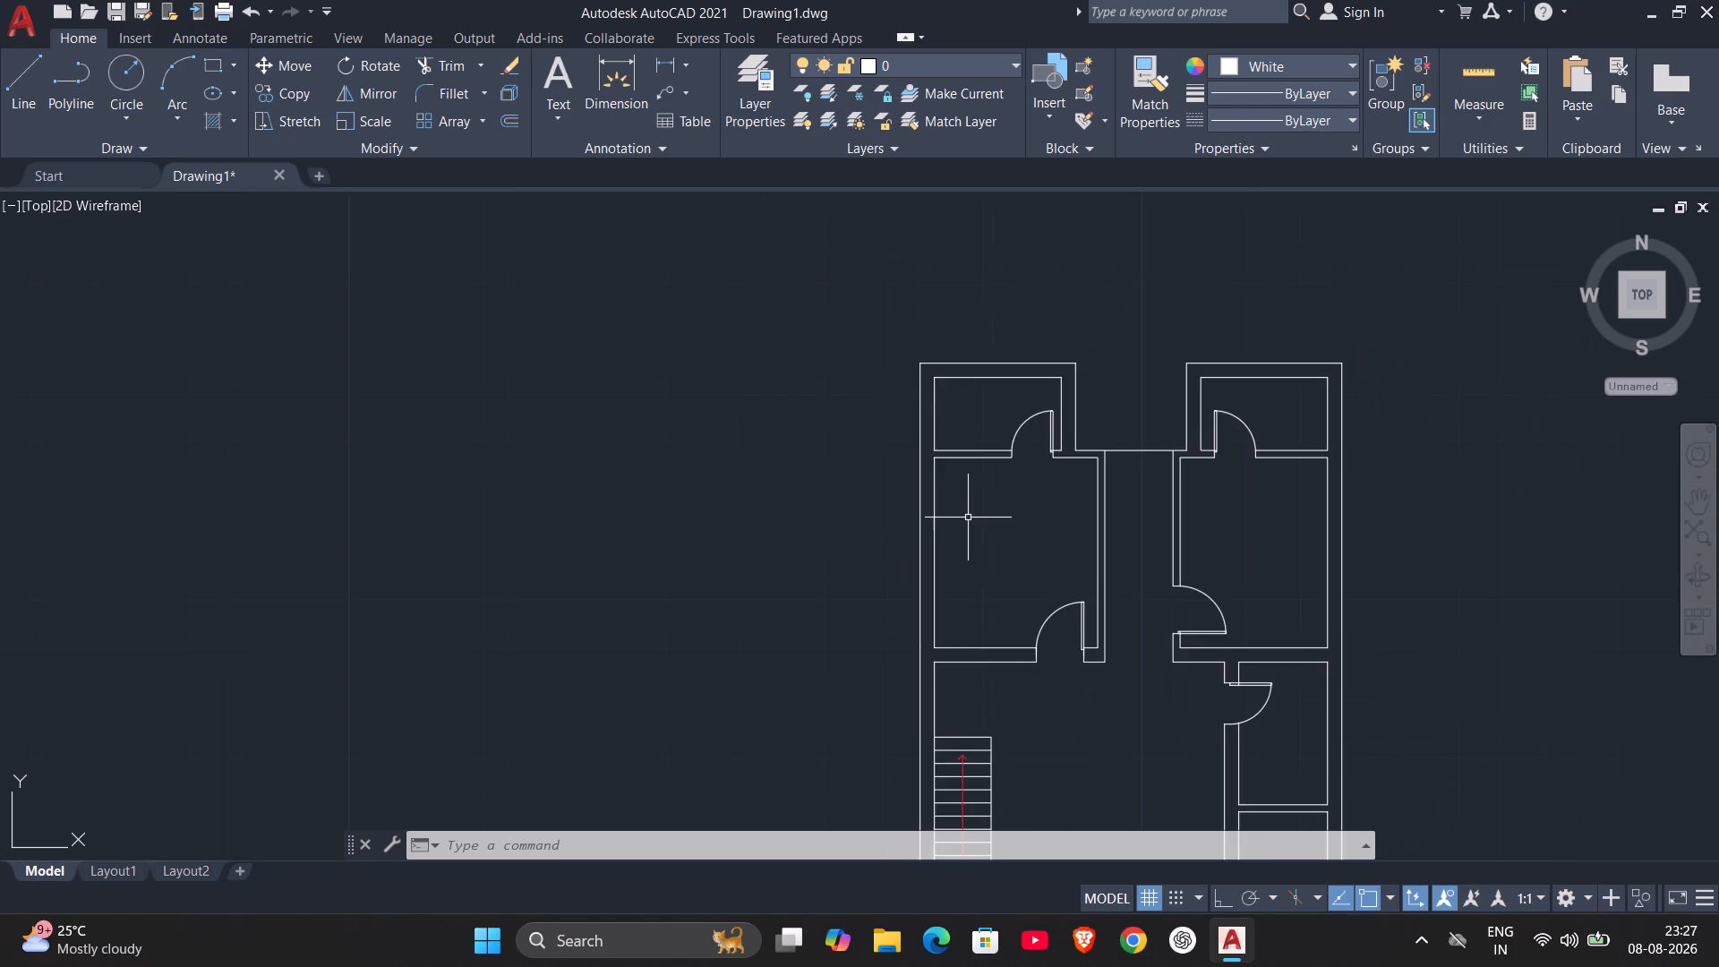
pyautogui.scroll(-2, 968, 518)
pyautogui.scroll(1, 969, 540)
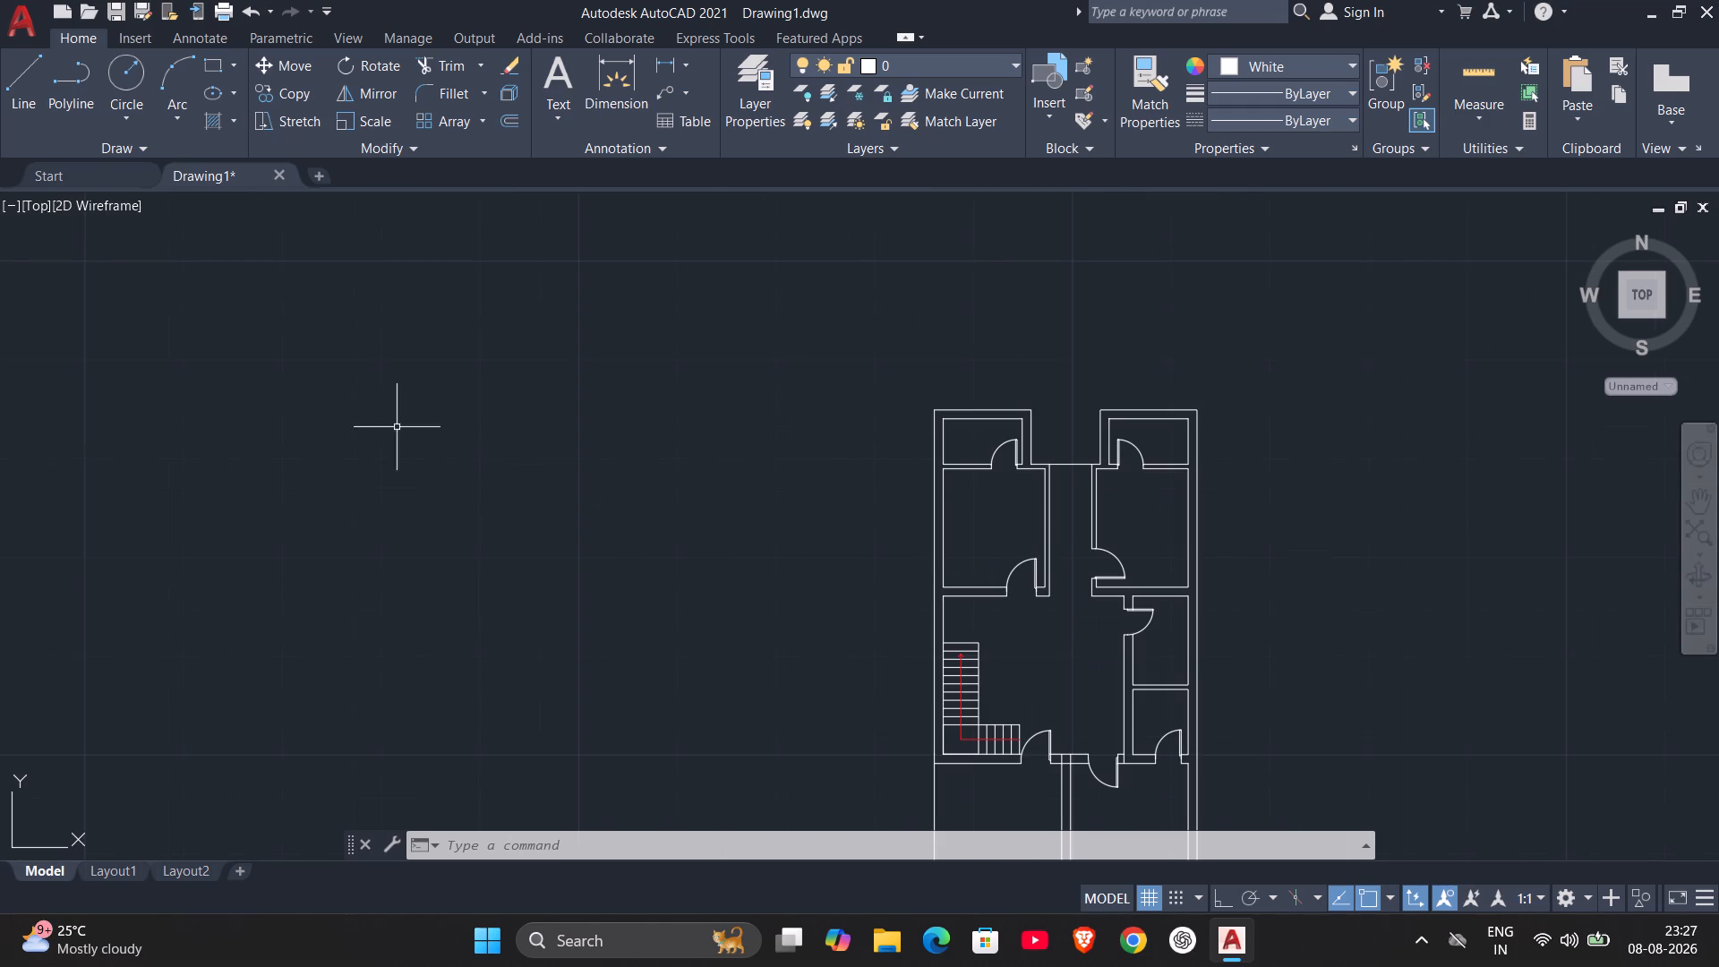
# Open the PLAN 33 drawing from the Documents folder.
pyautogui.click(29, 34)
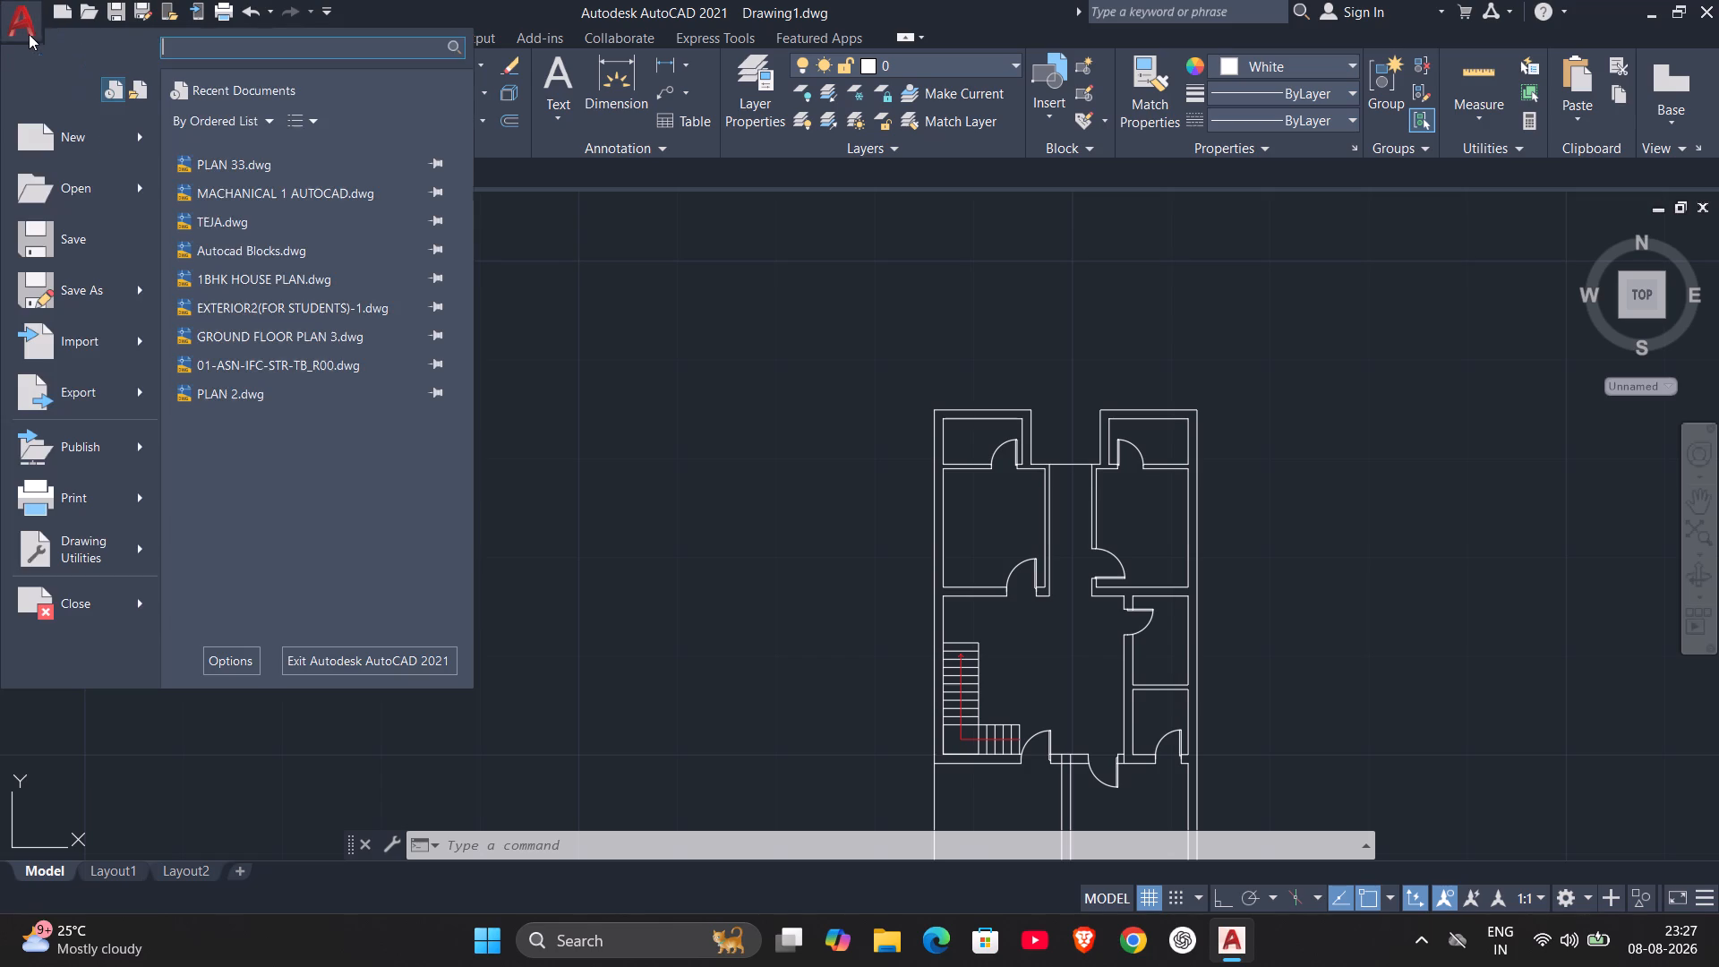
pyautogui.click(81, 191)
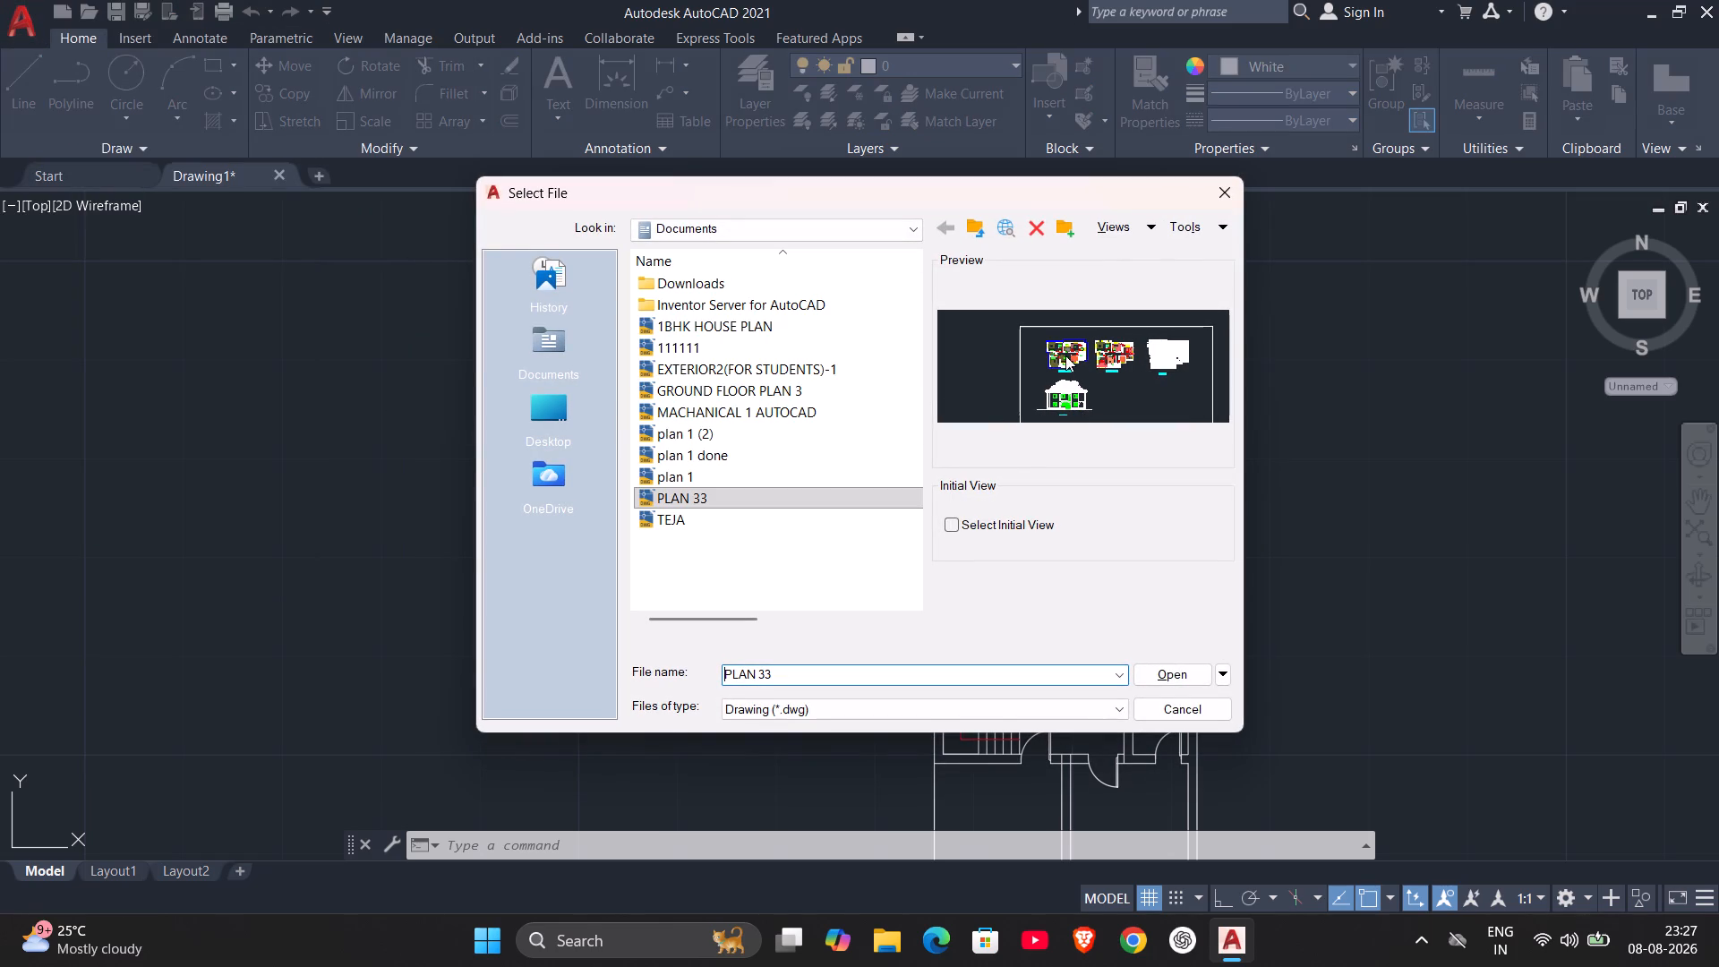
pyautogui.click(1169, 672)
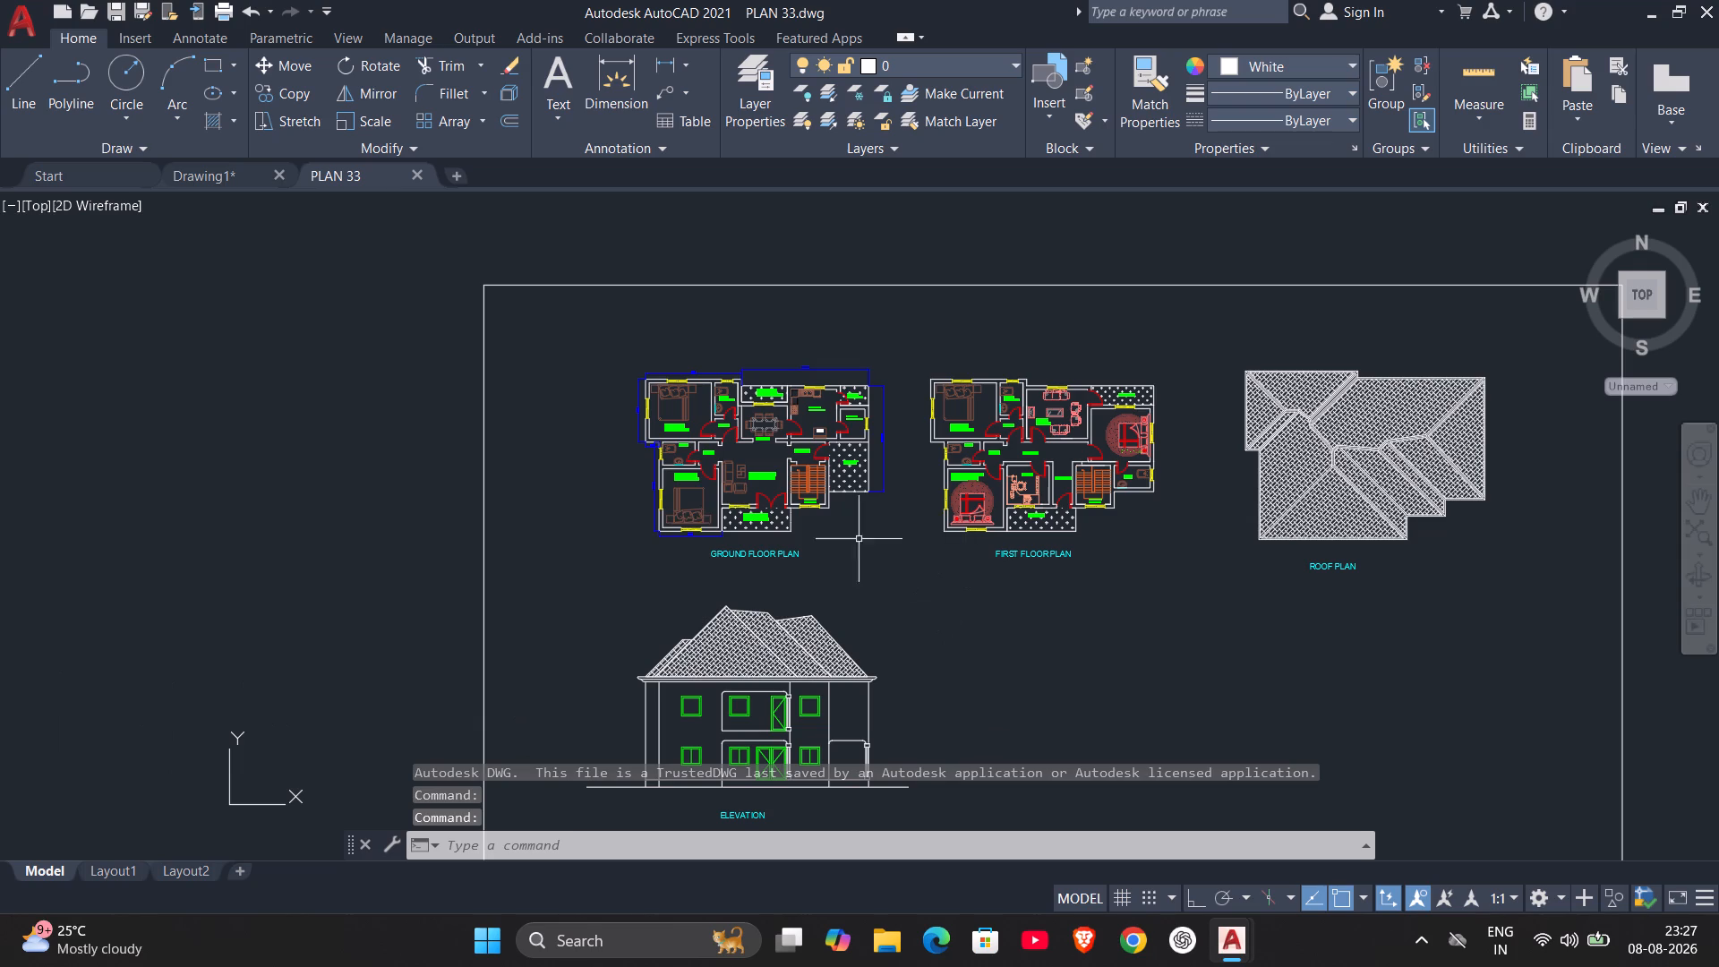
# Copy the yellow window in the west wall of BED ROOM 1 on the ground floor plan to the clipboard.
pyautogui.scroll(4, 680, 483)
pyautogui.scroll(2, 465, 550)
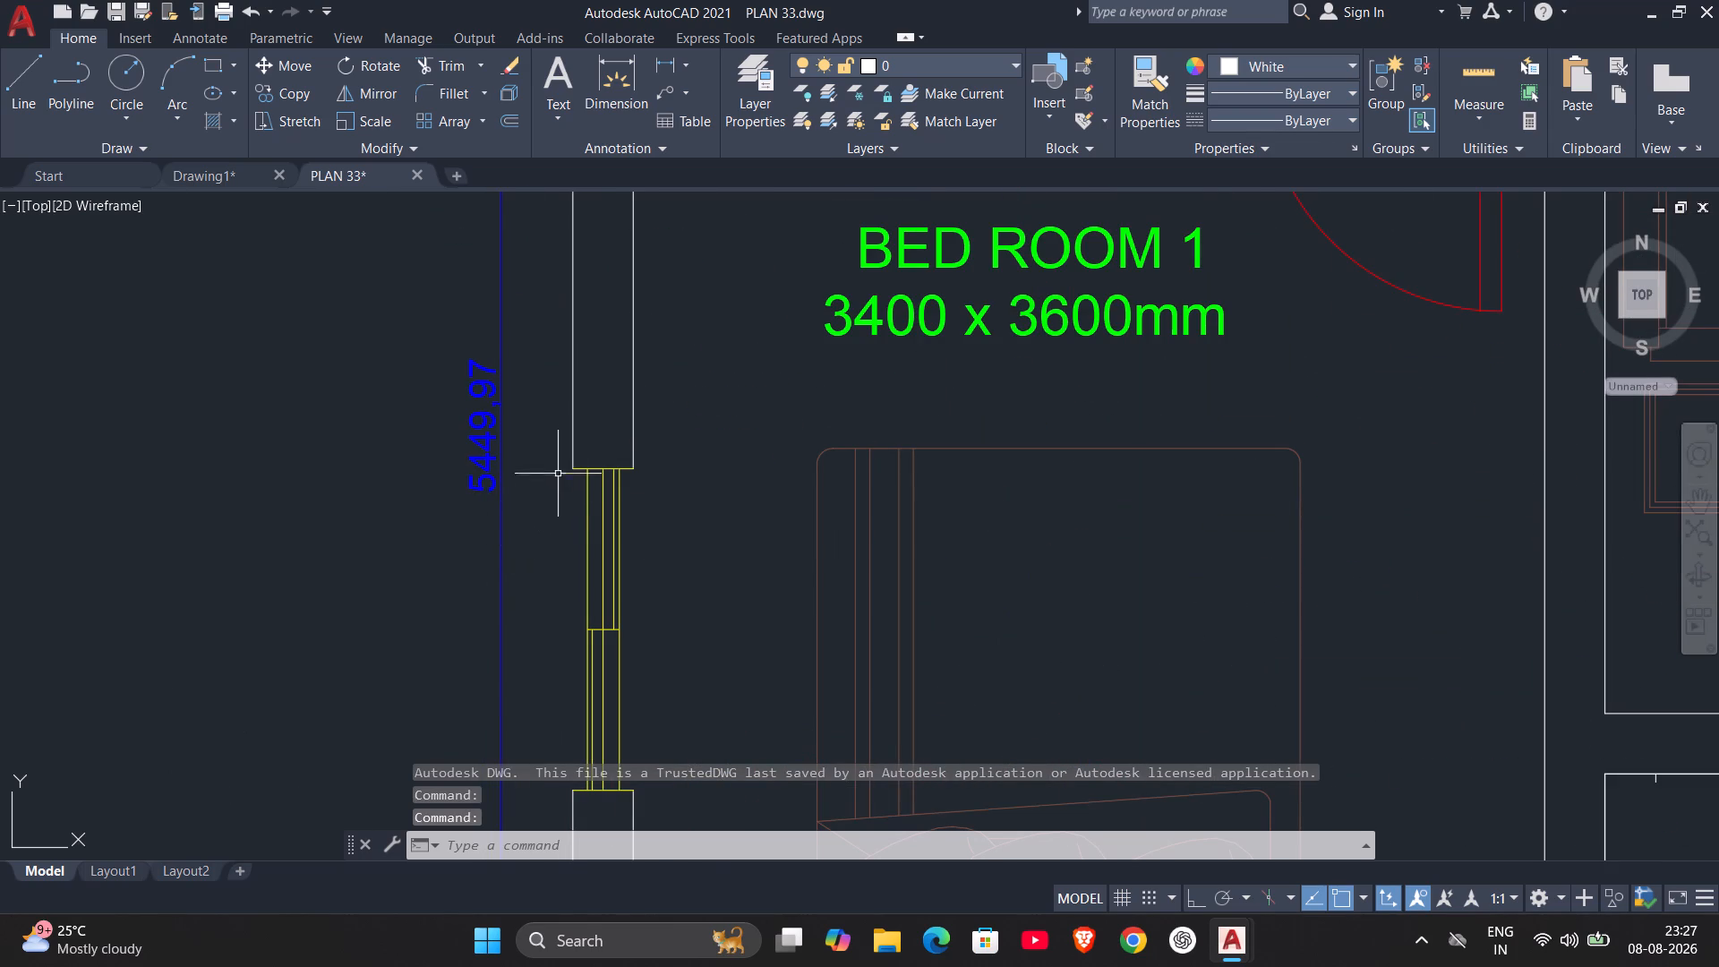
pyautogui.click(542, 447)
pyautogui.scroll(-1, 705, 658)
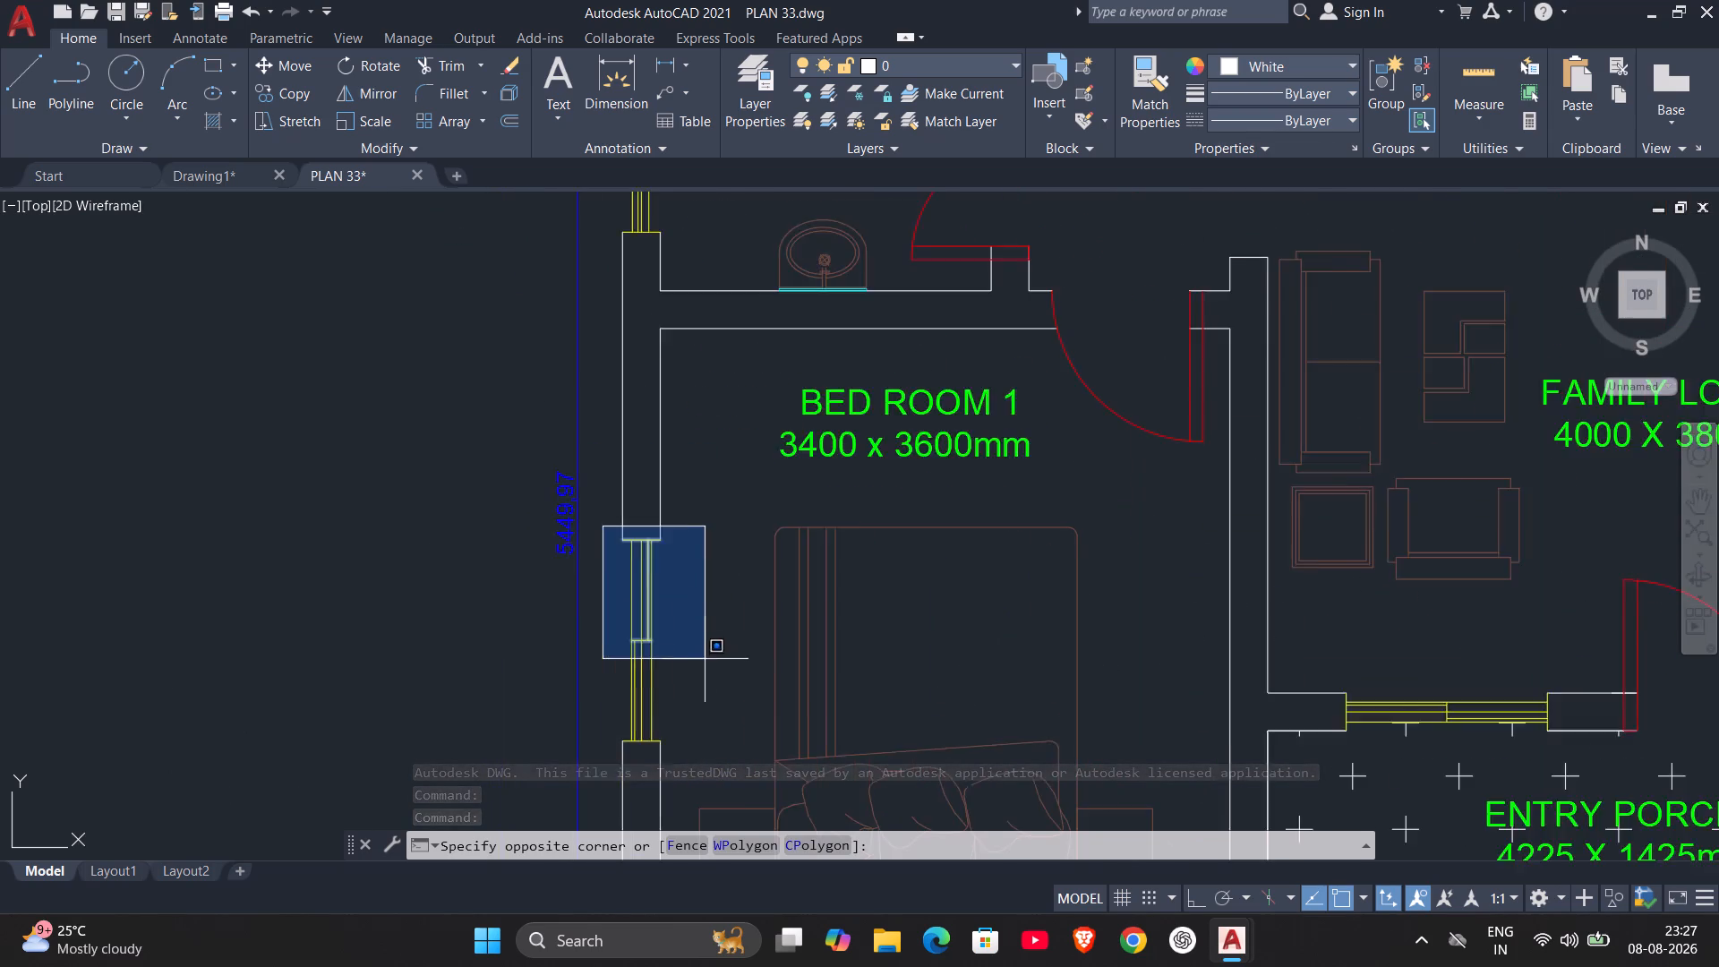
pyautogui.scroll(-1, 705, 661)
pyautogui.moveTo(706, 663); pyautogui.dragTo(709, 555, button='middle')
pyautogui.click(699, 622)
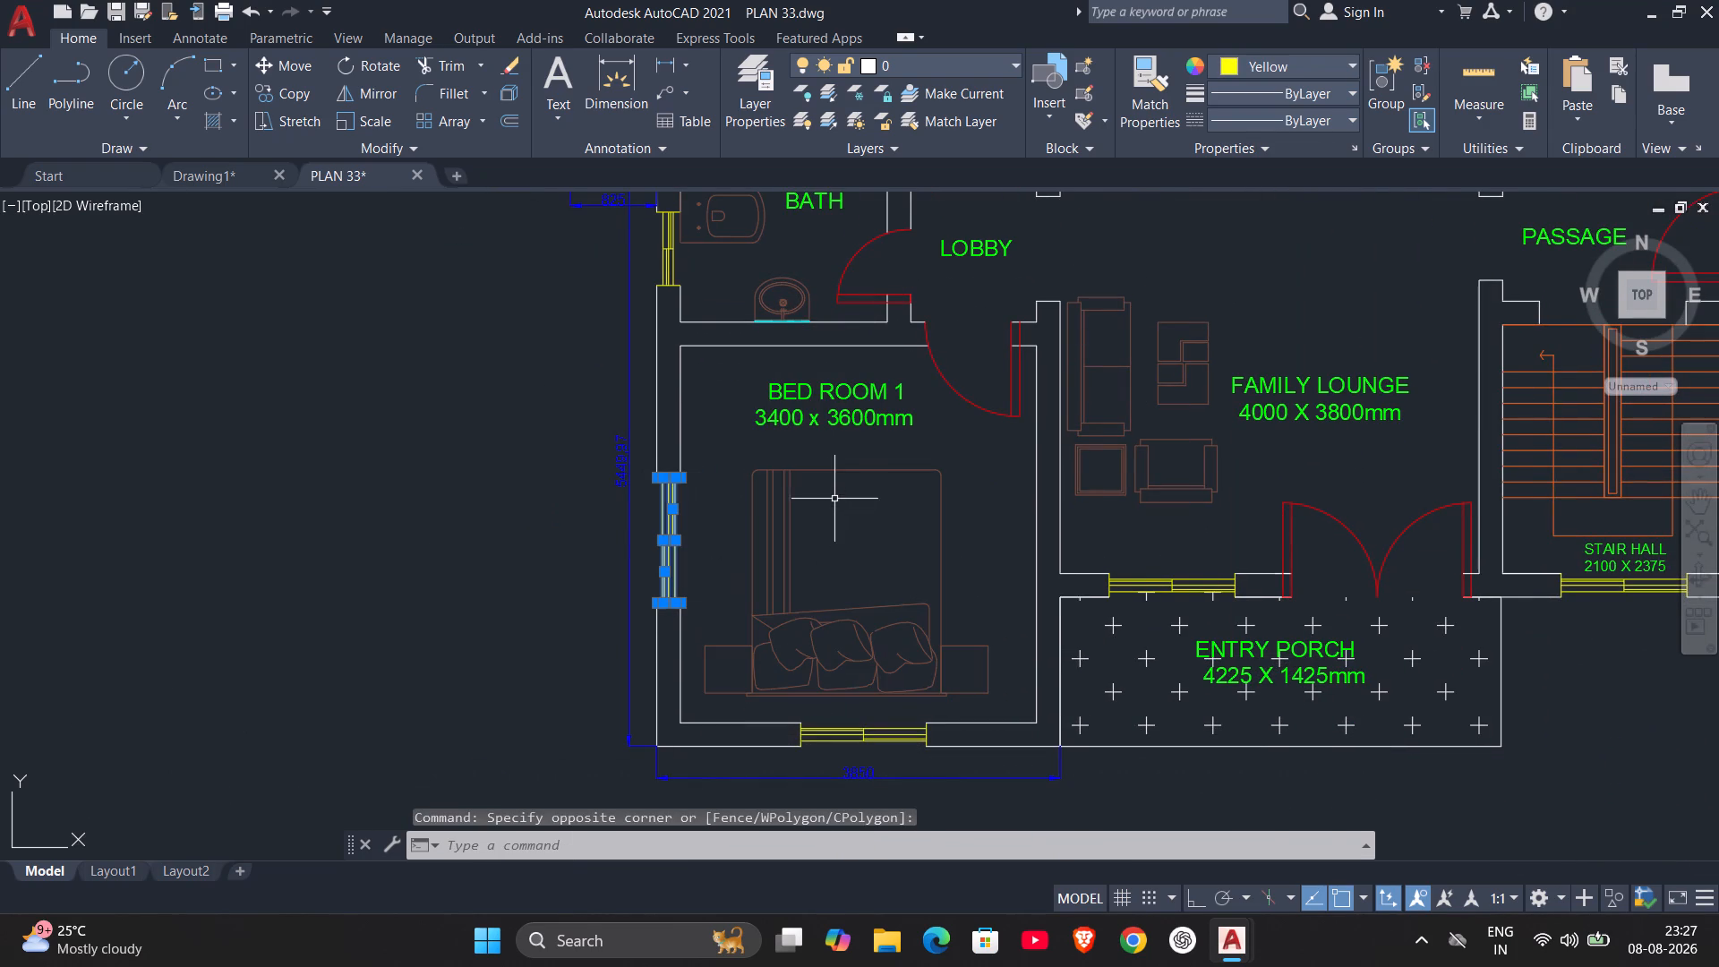
pyautogui.hotkey('ctrl', 'c')
# Switch to Drawing1 and paste the copied window in the empty space just east of the house plan.
pyautogui.click(212, 162)
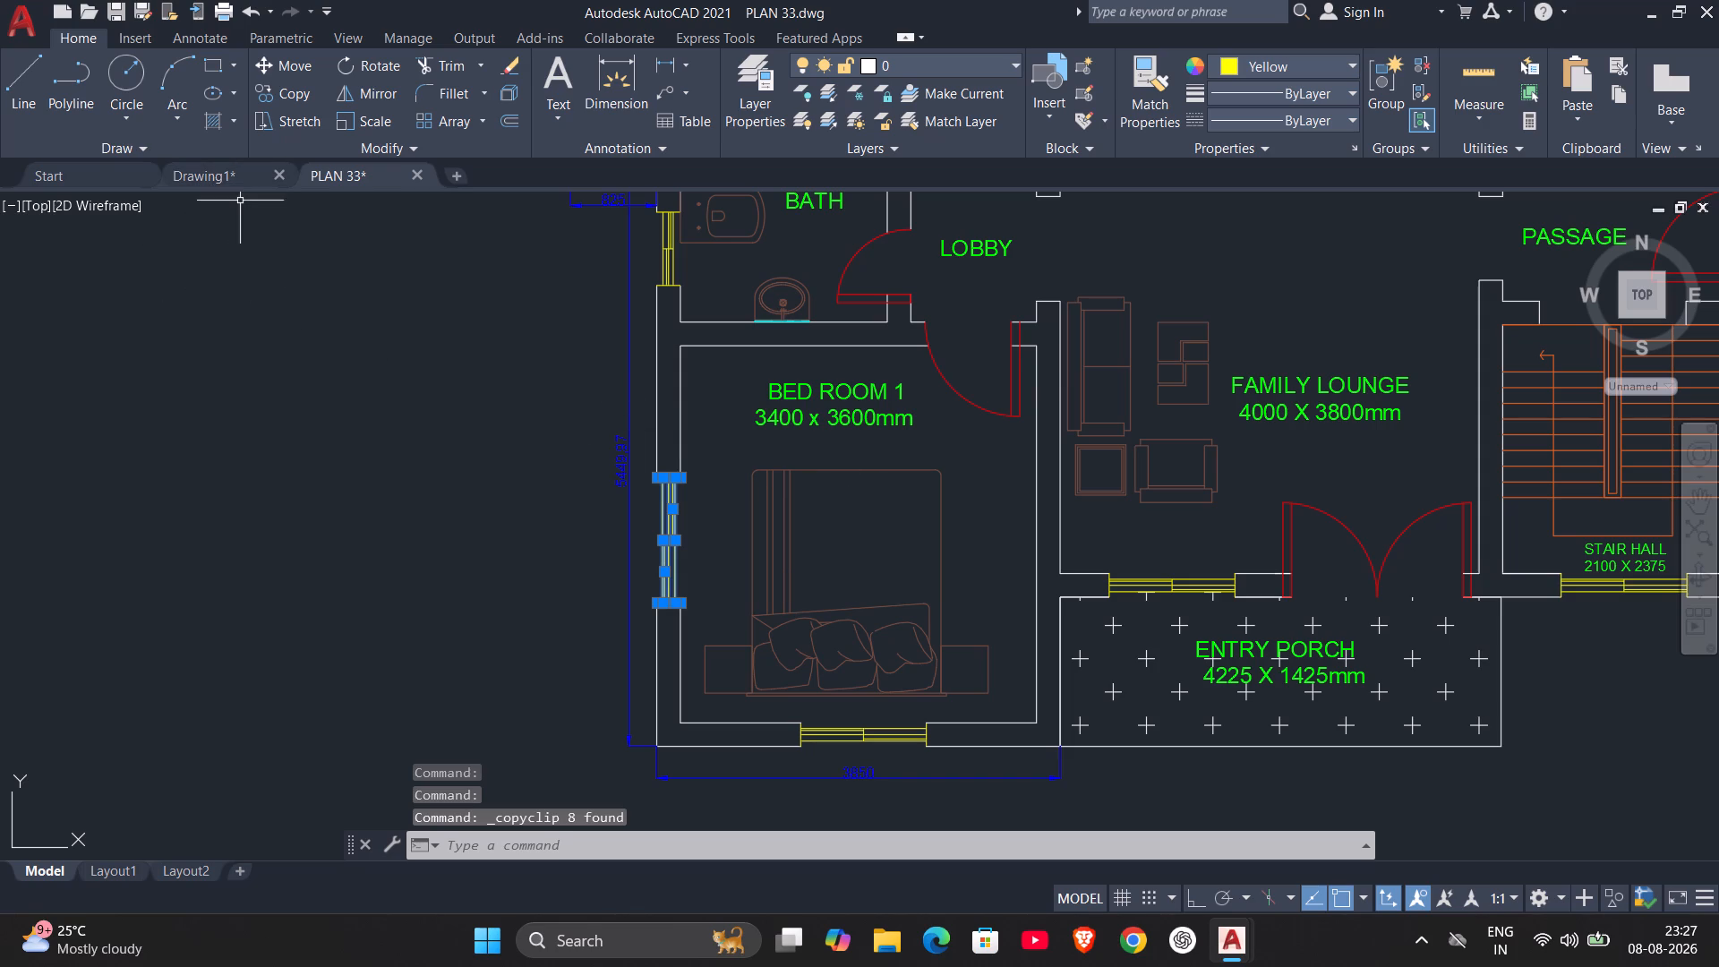
pyautogui.click(220, 166)
pyautogui.scroll(1, 909, 526)
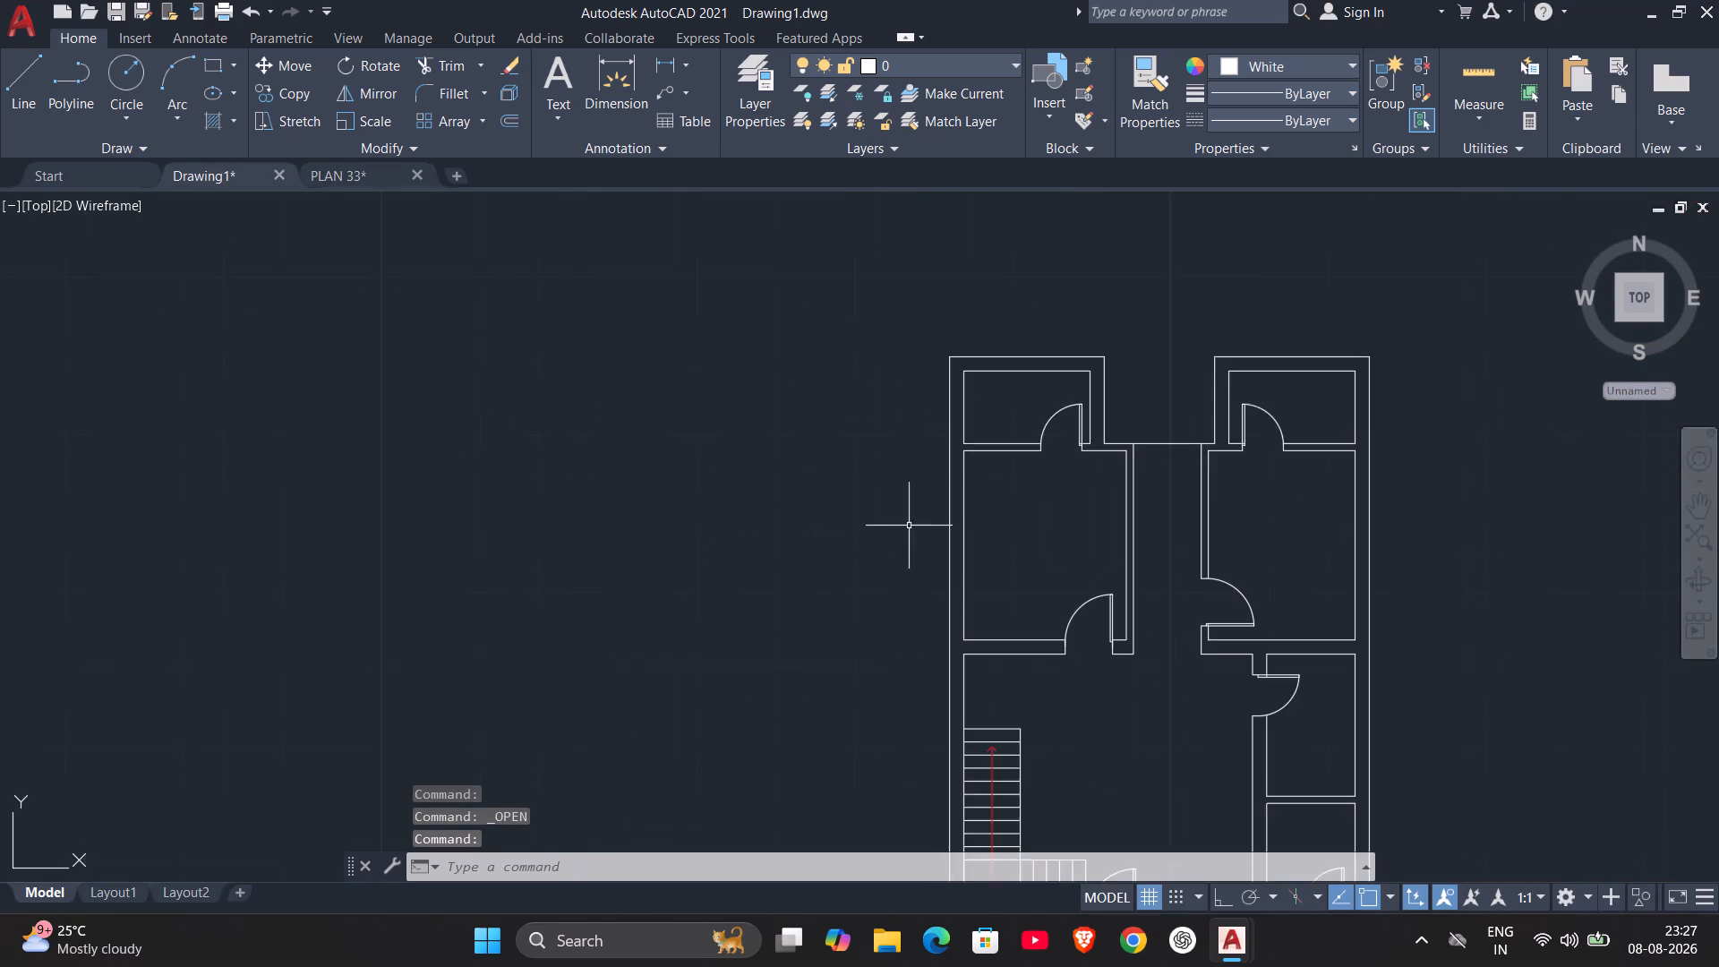
pyautogui.scroll(1, 909, 526)
pyautogui.hotkey('ctrl', 'v')
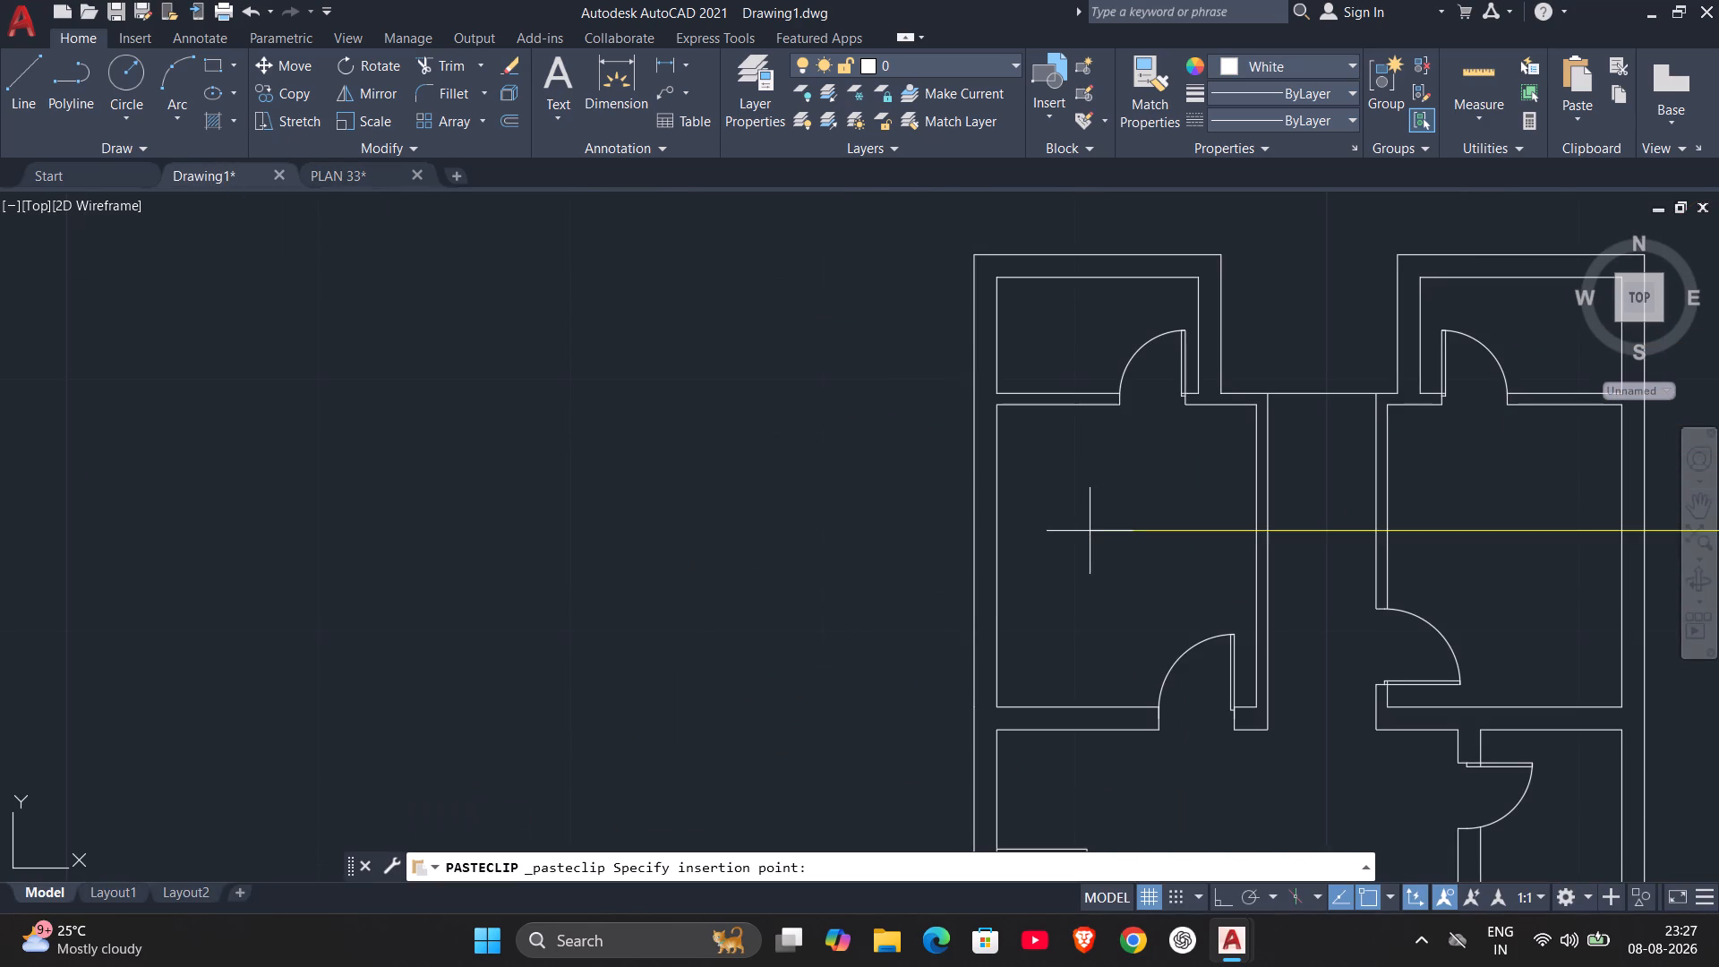
pyautogui.scroll(-7, 948, 597)
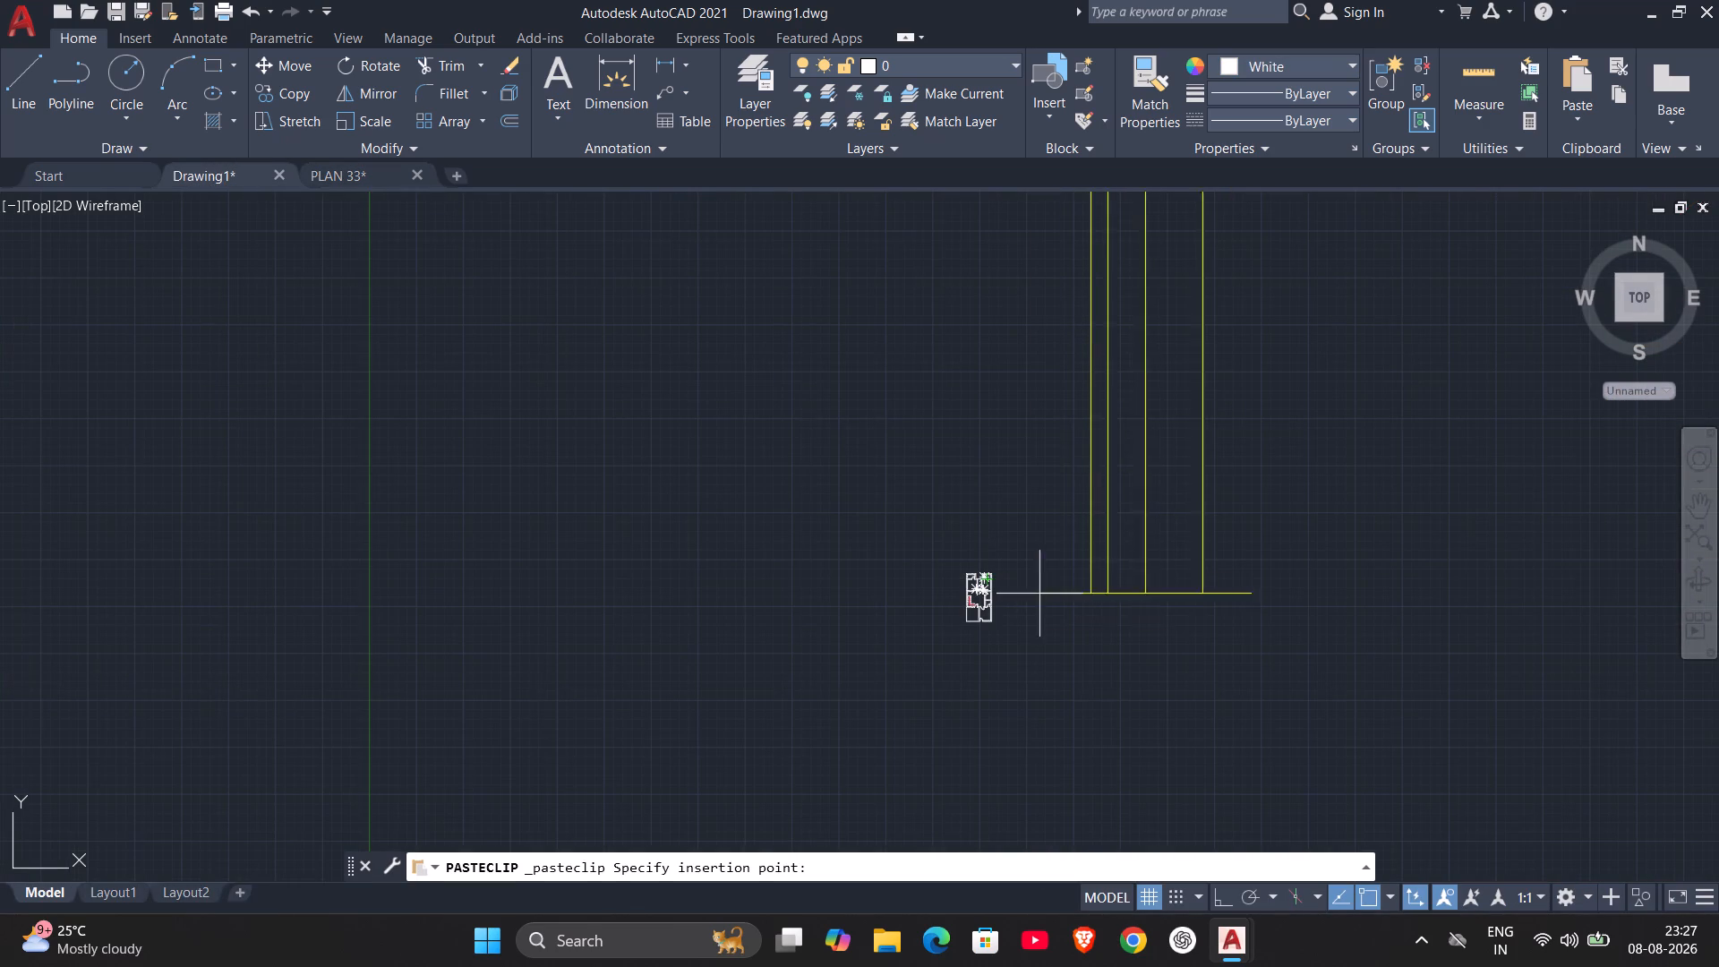
pyautogui.scroll(-3, 1009, 816)
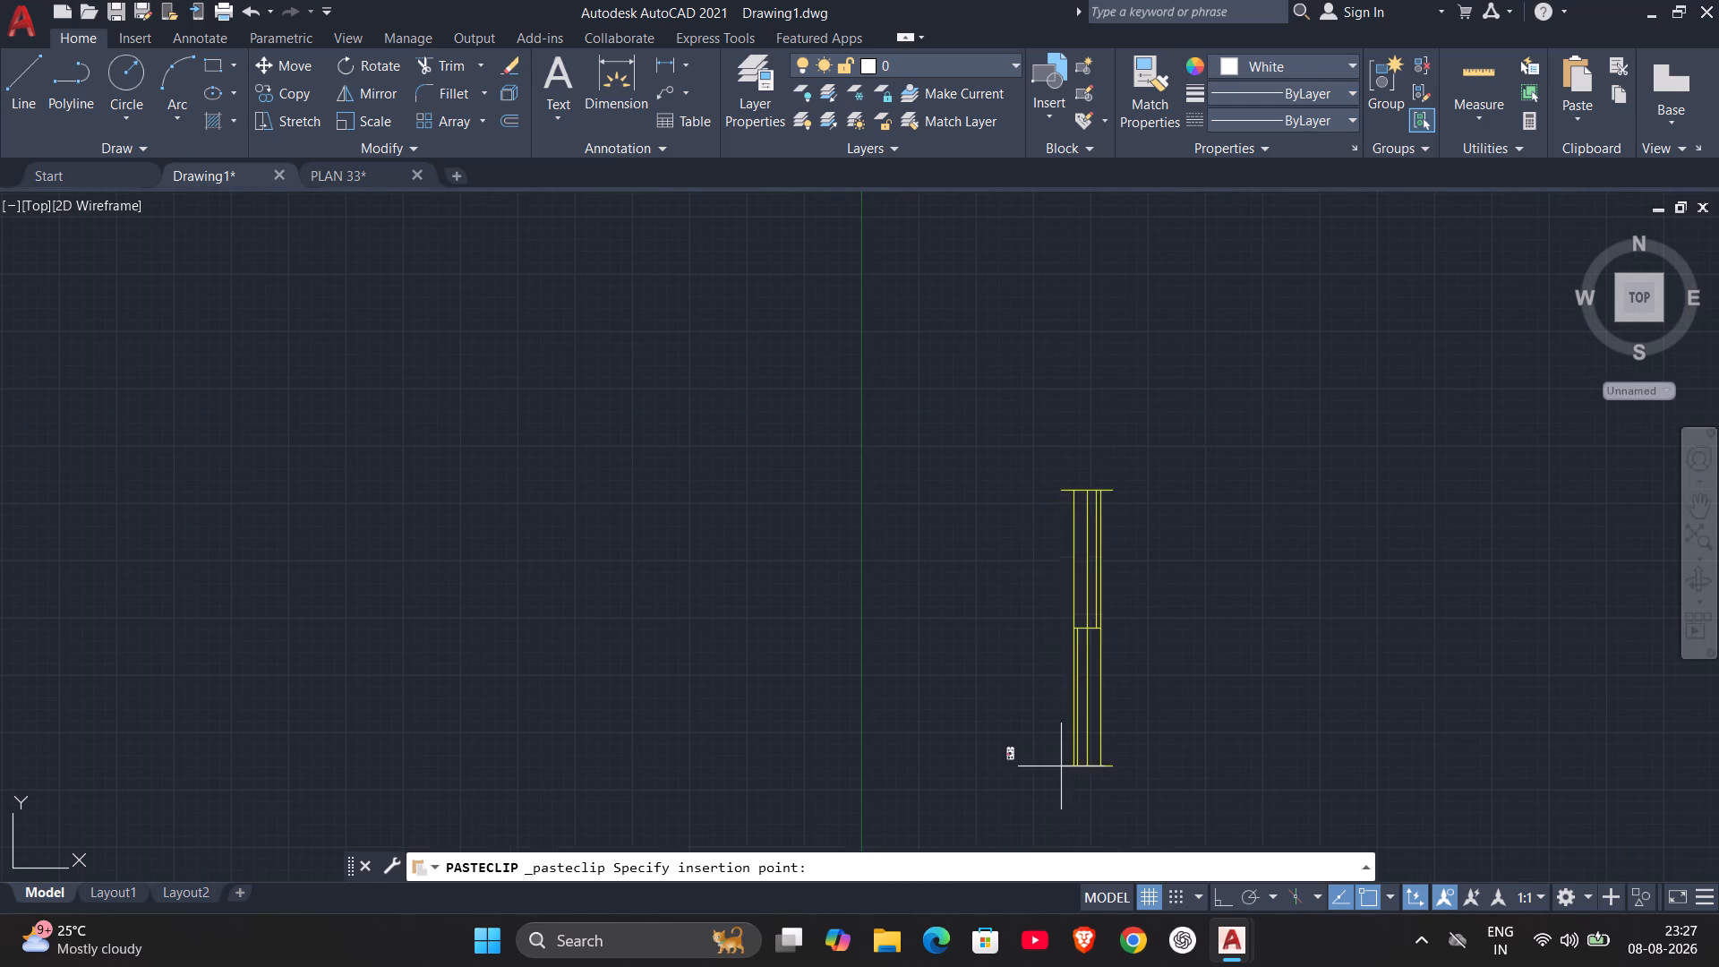
pyautogui.click(1063, 760)
pyautogui.press('Escape')
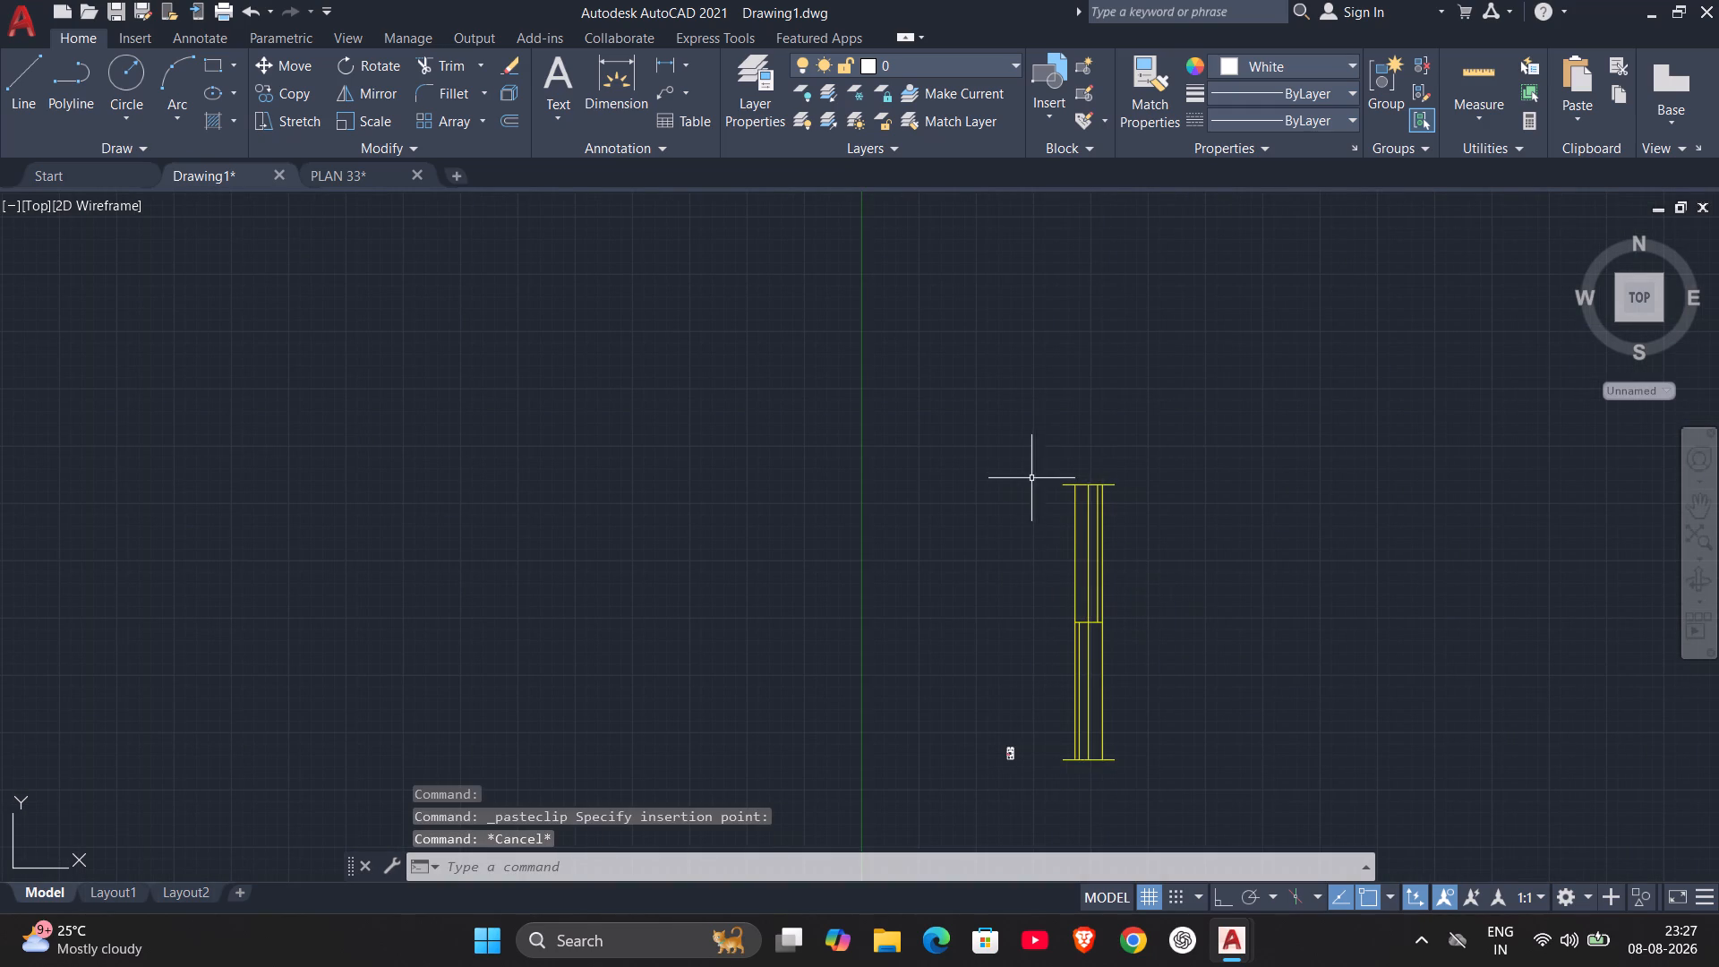
# Scale the whole pasted window down freehand about its southwest corner.
pyautogui.click(1030, 471)
pyautogui.click(1210, 783)
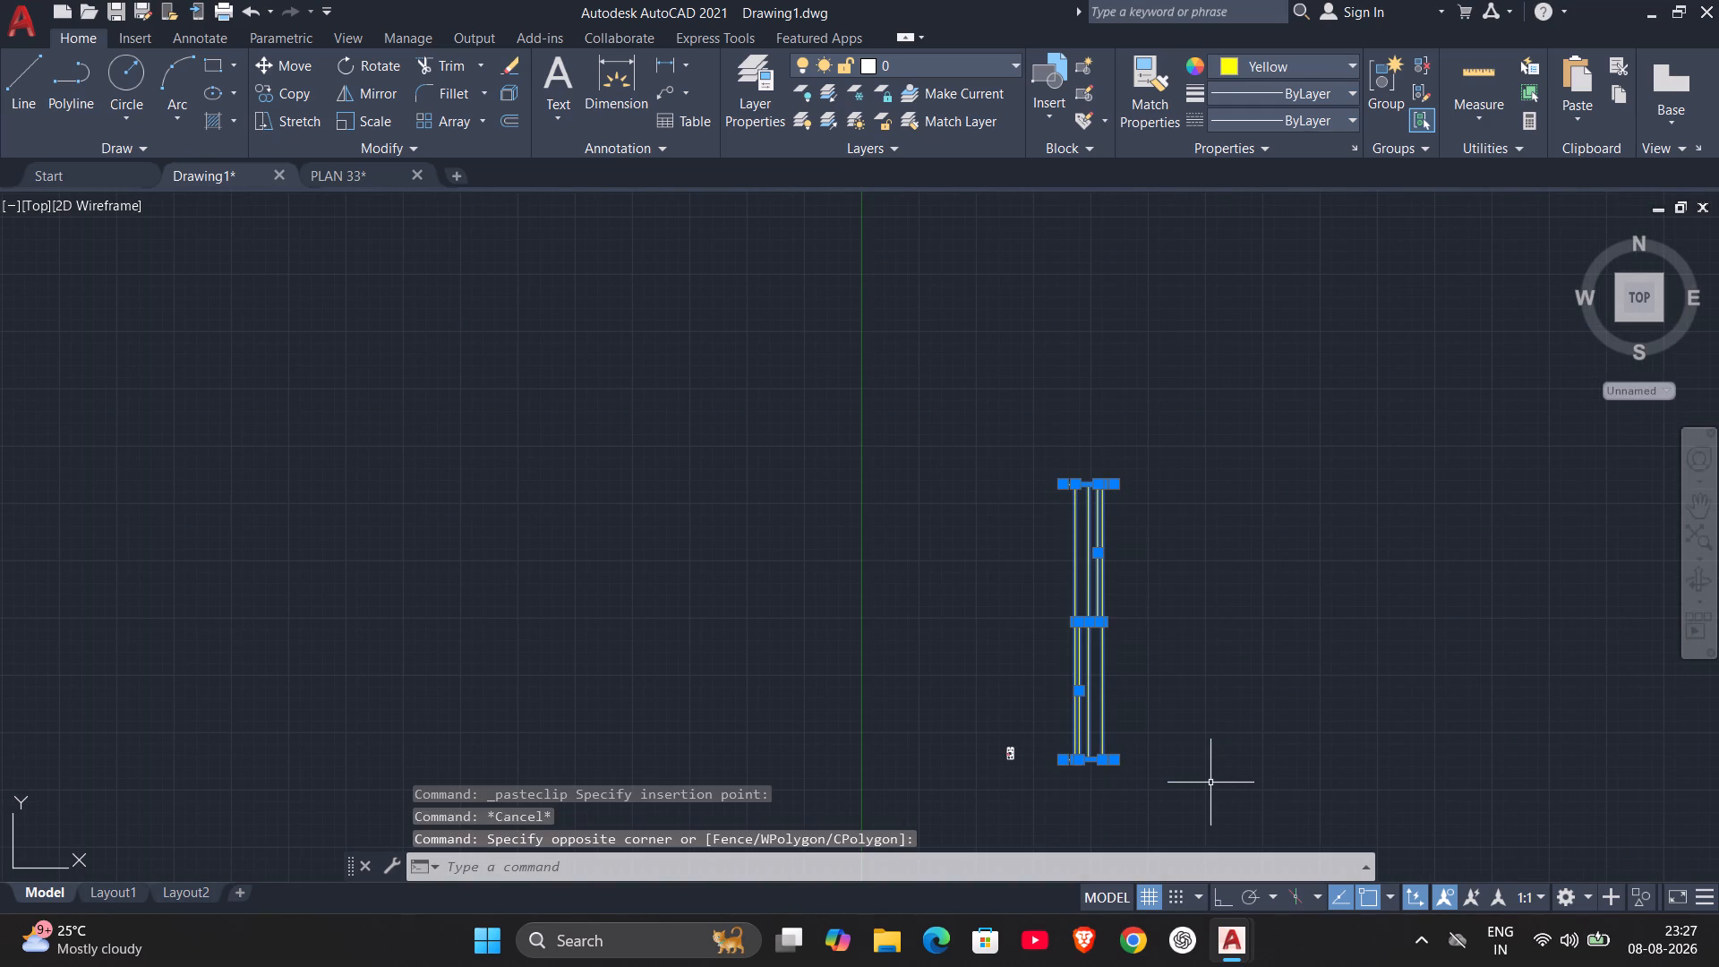
pyautogui.write('SC')
pyautogui.press('Return')
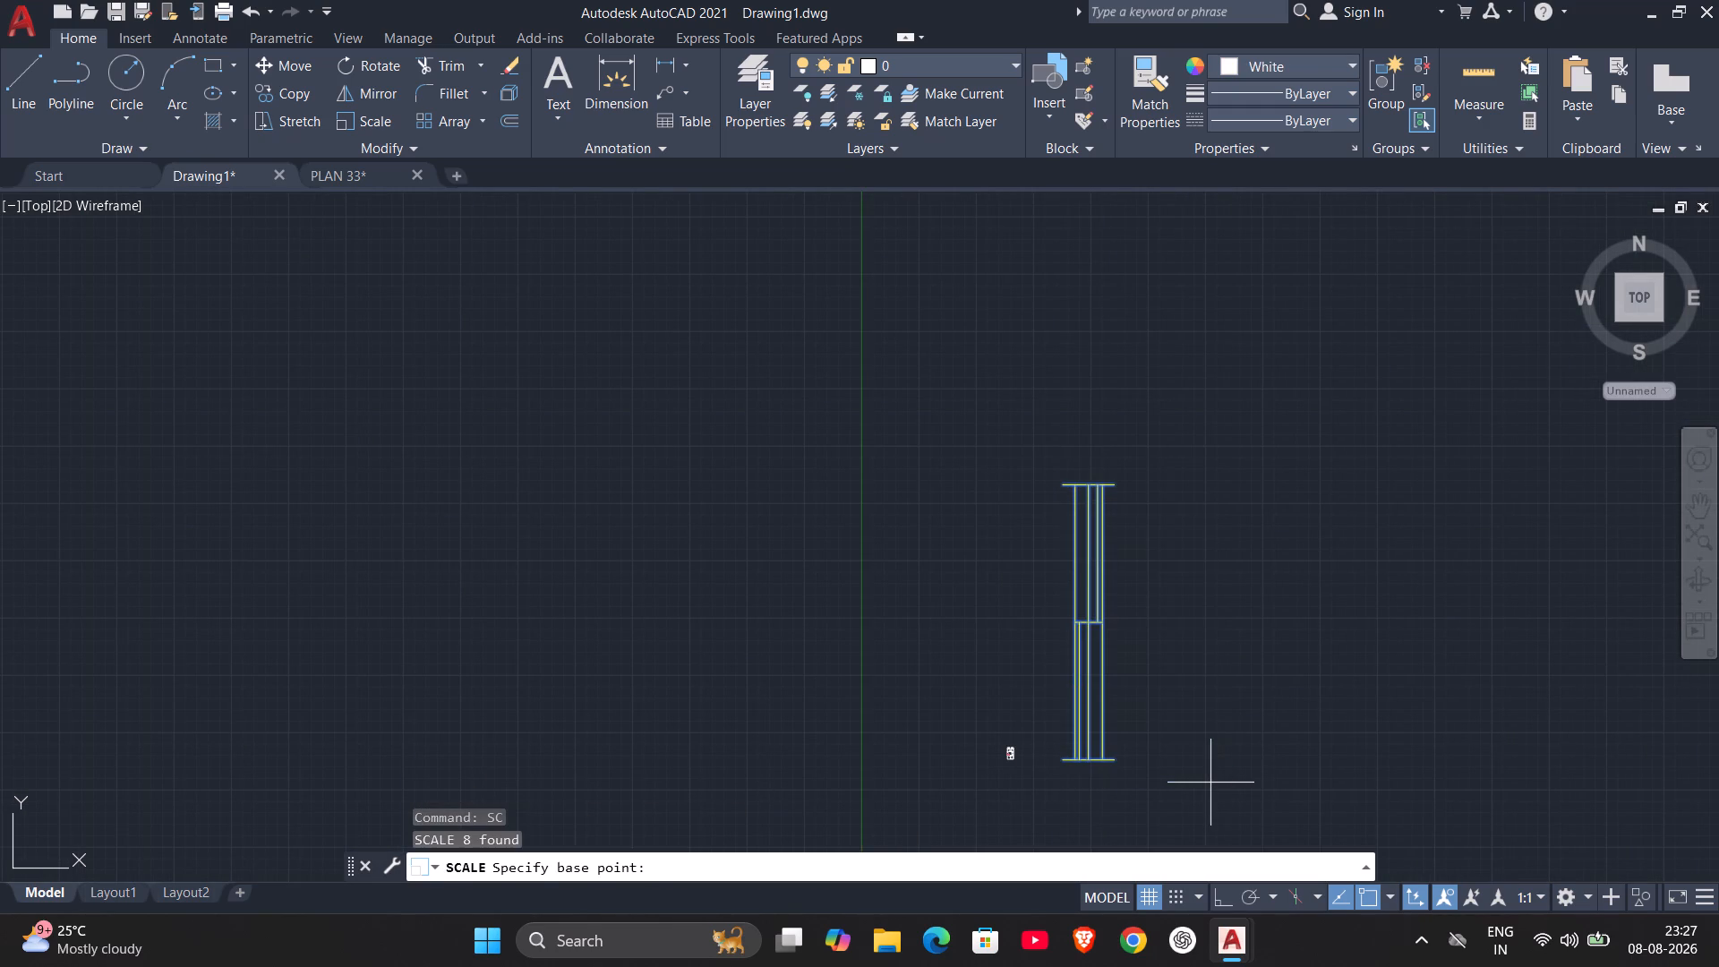
pyautogui.click(1067, 762)
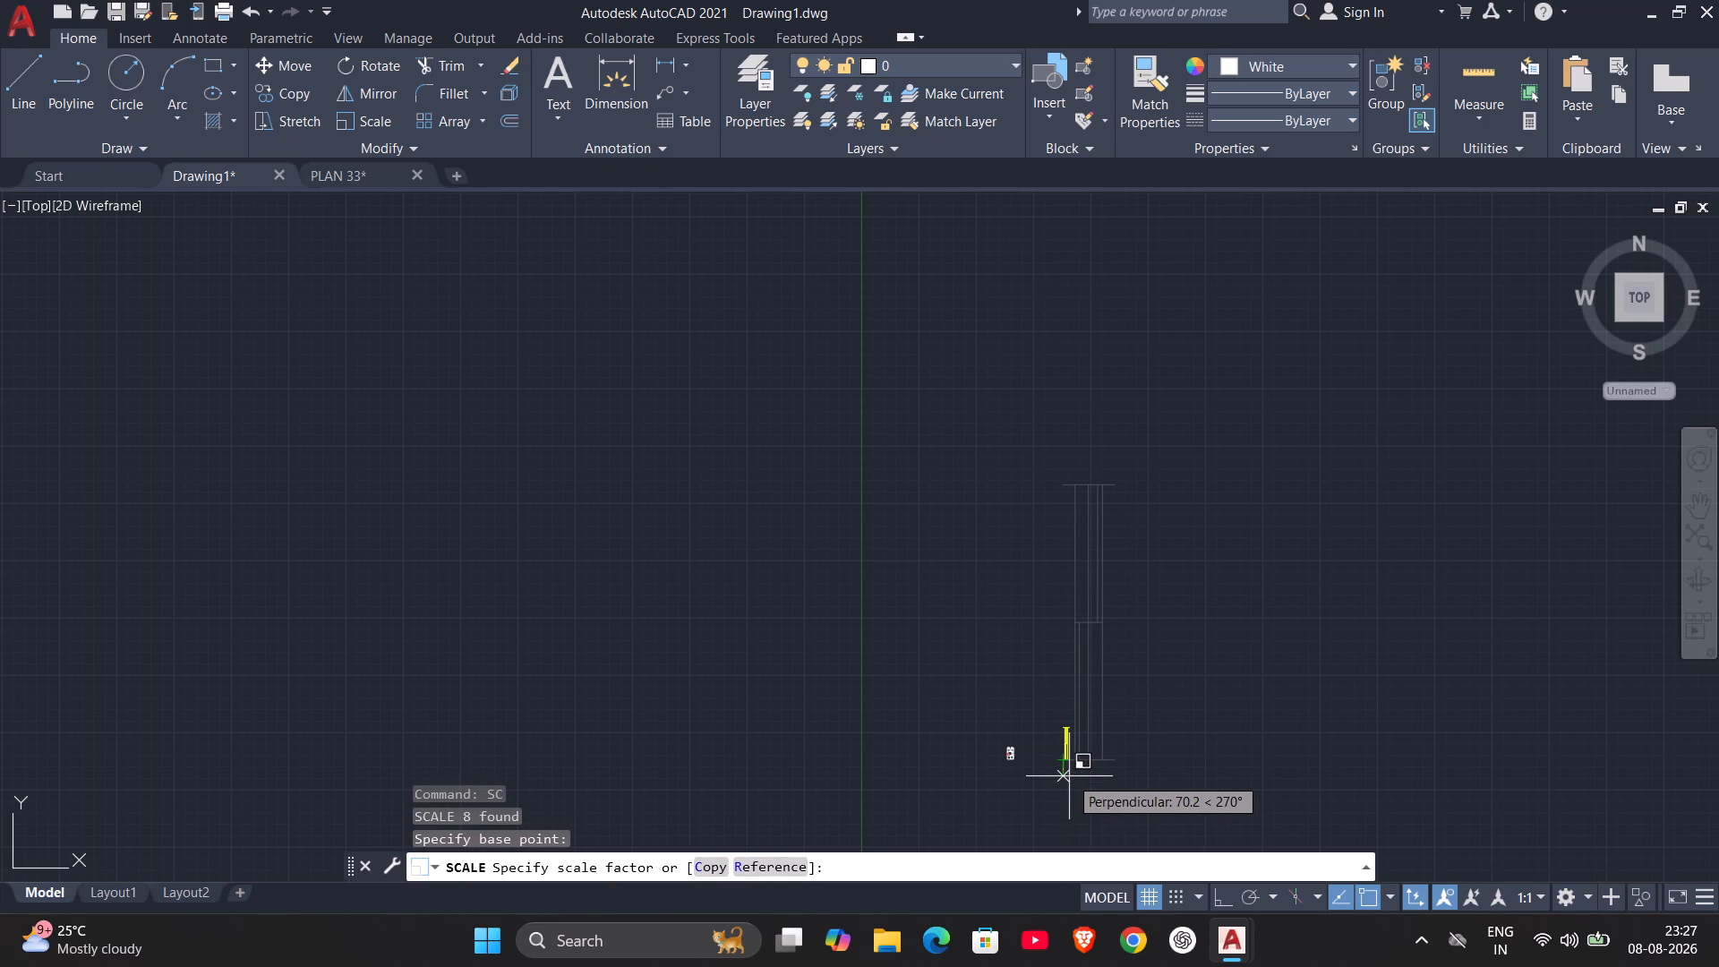
pyautogui.click(1069, 774)
# Scale the window down freehand a second time about its southwest corner, to a size closer to the house plan's.
pyautogui.scroll(6, 1025, 772)
pyautogui.moveTo(1025, 768); pyautogui.dragTo(681, 804, button='middle')
pyautogui.scroll(-1, 681, 804)
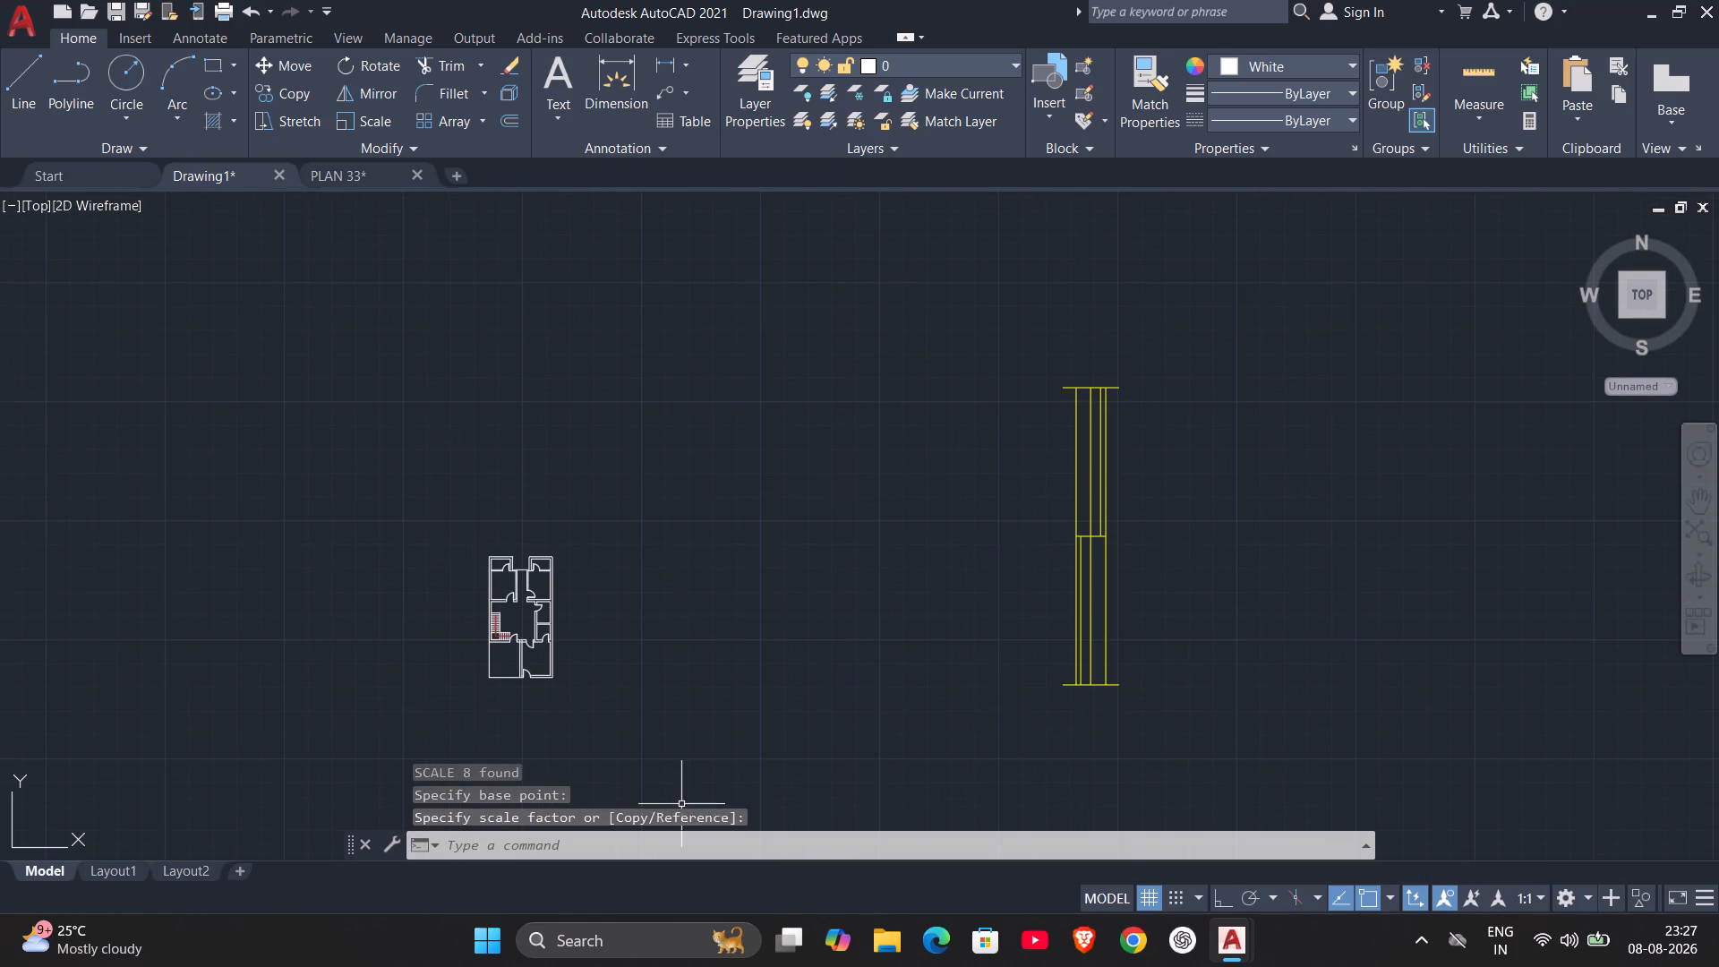
pyautogui.moveTo(976, 334); pyautogui.dragTo(1073, 395)
pyautogui.click(1297, 823)
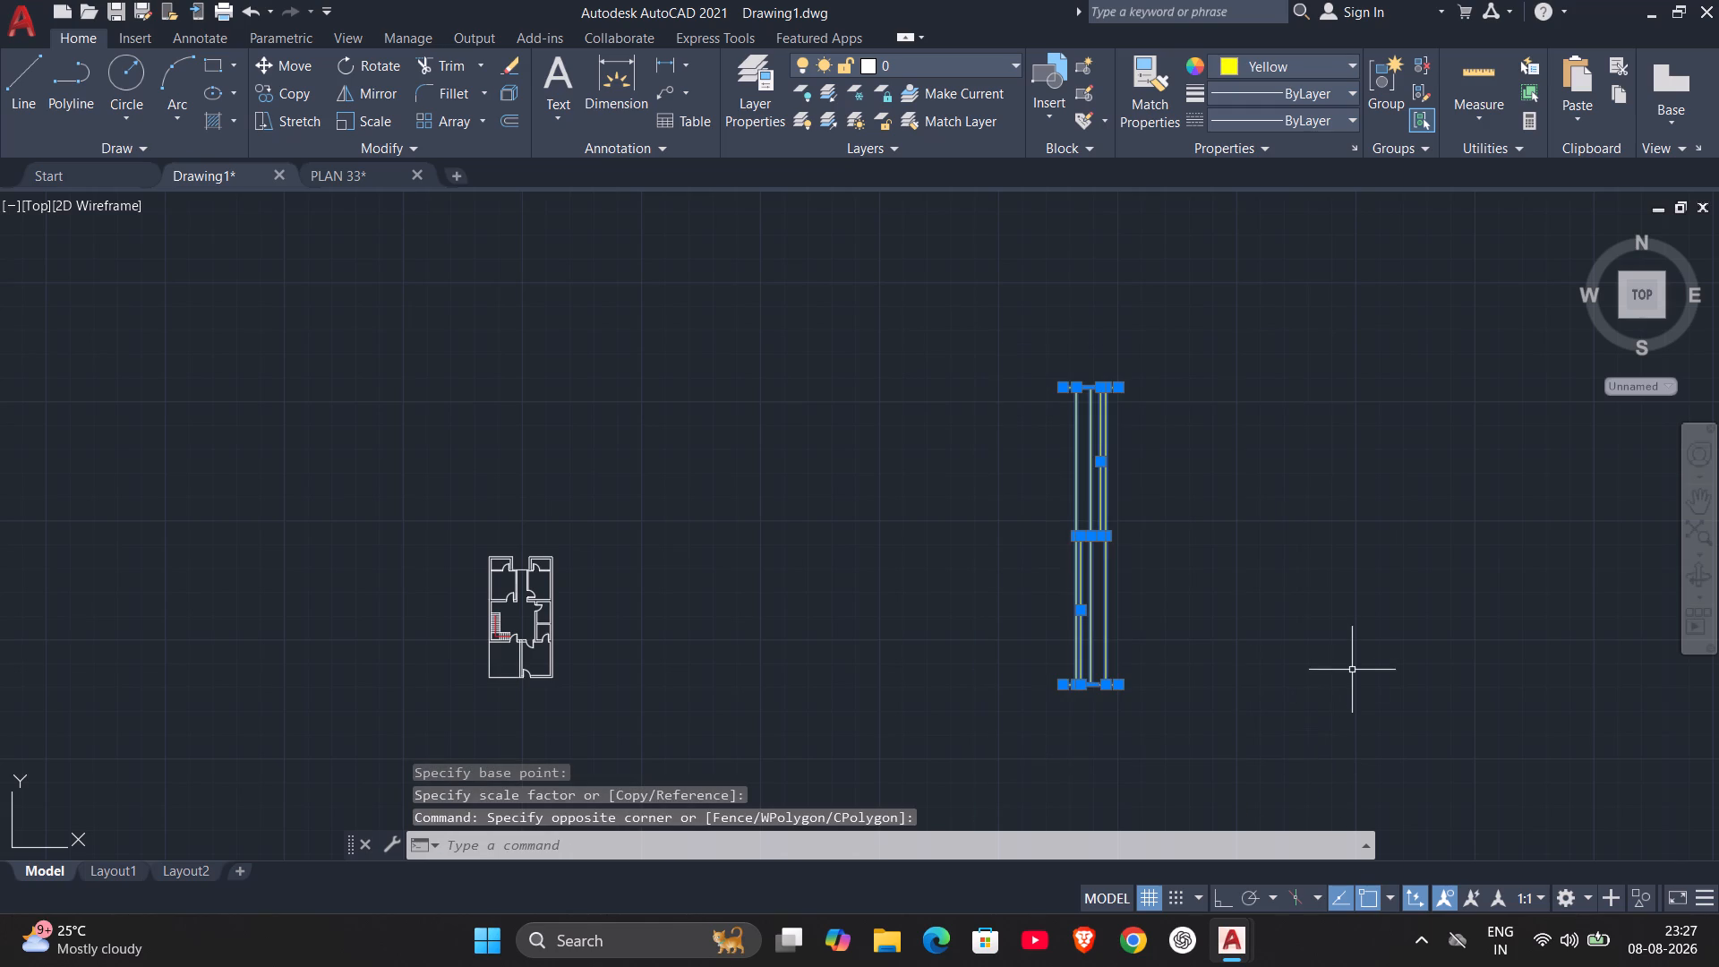
pyautogui.write('SC')
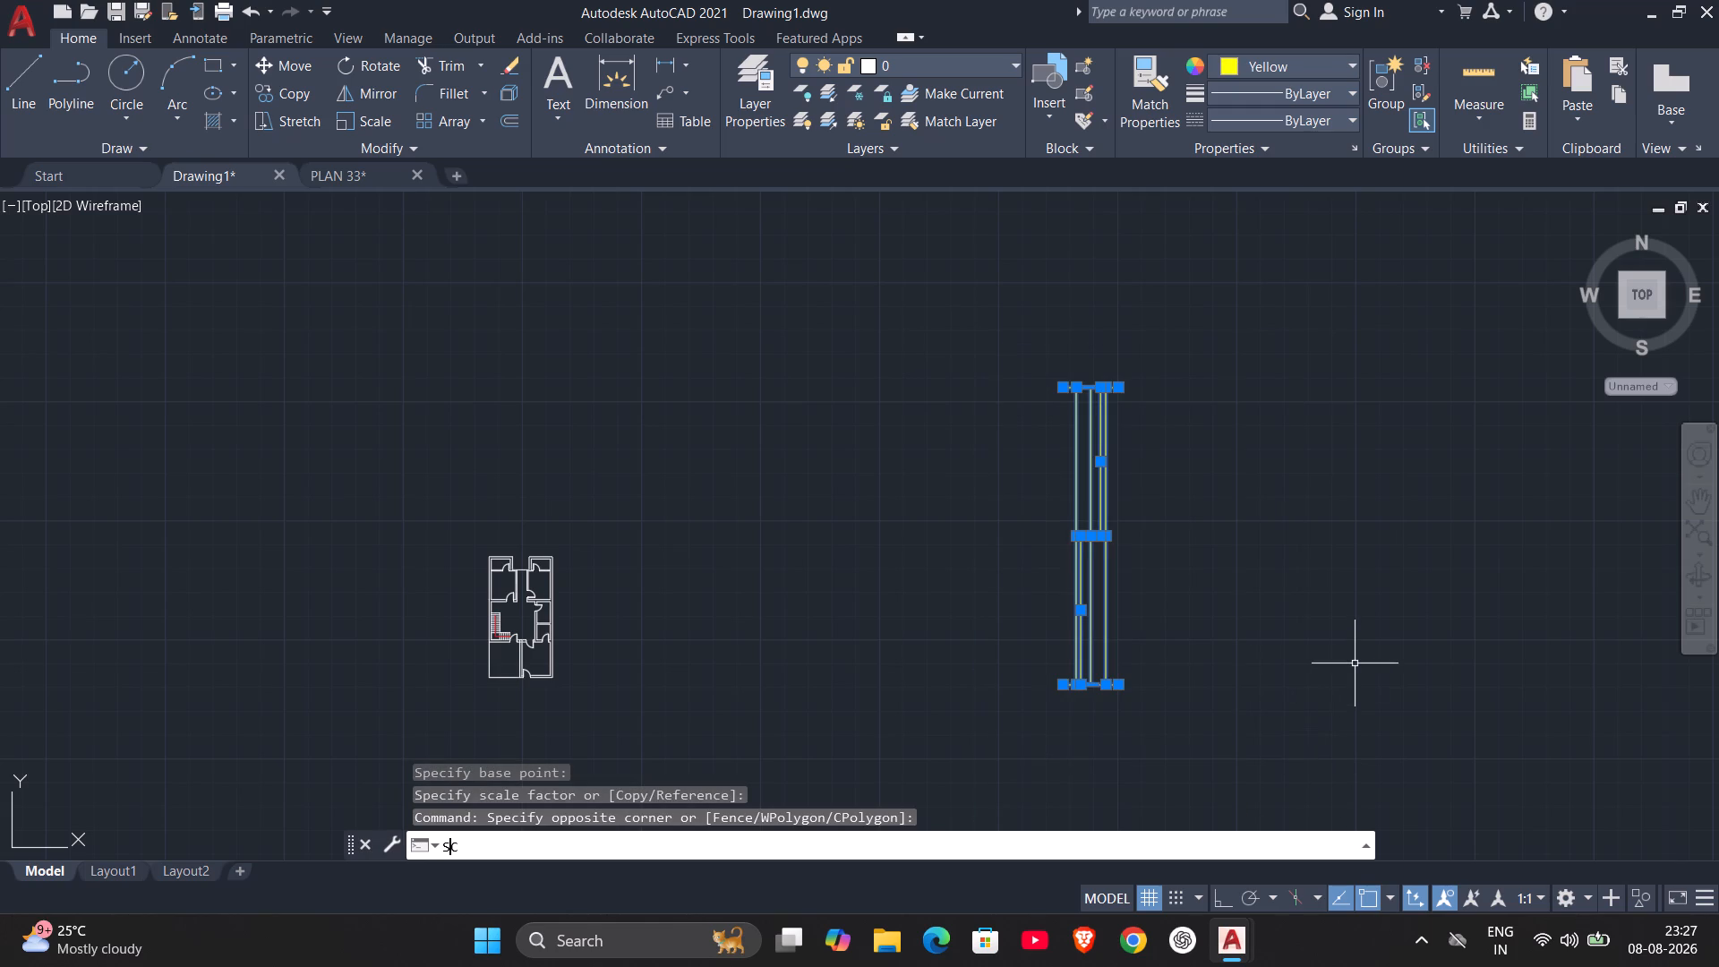
pyautogui.press('Return')
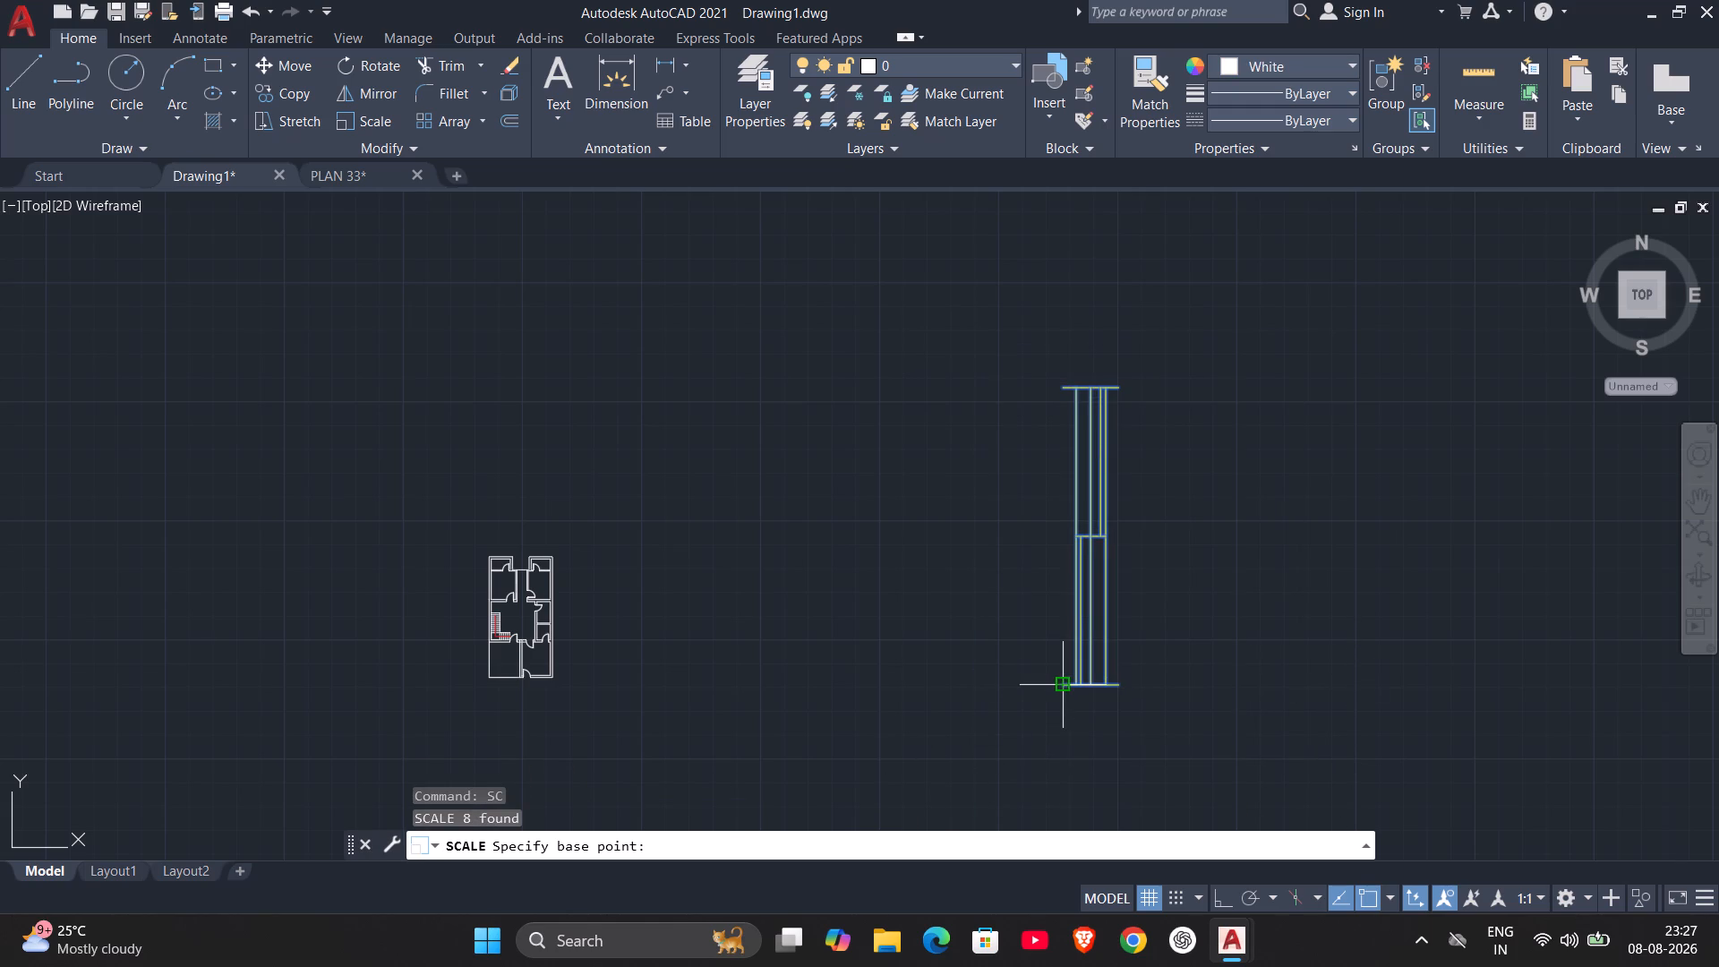
pyautogui.click(1064, 681)
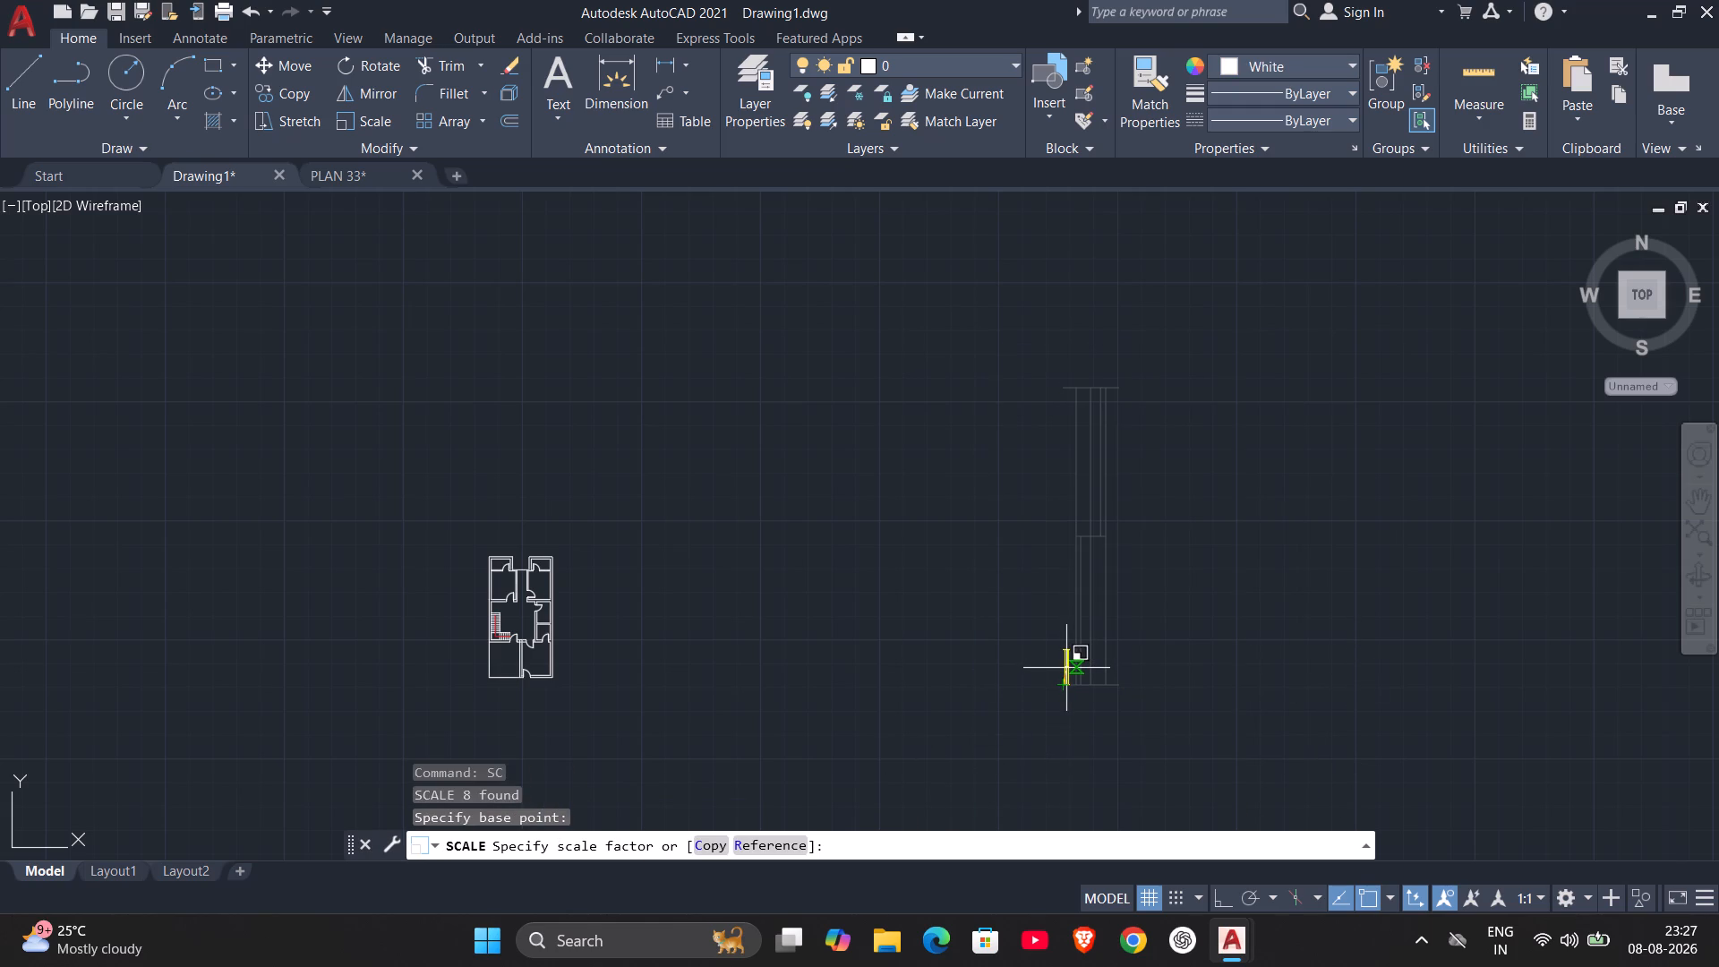
pyautogui.click(1067, 668)
# Move the scaled window from the empty space east of the plan to just west of the house plan's upper half.
pyautogui.scroll(1, 1073, 658)
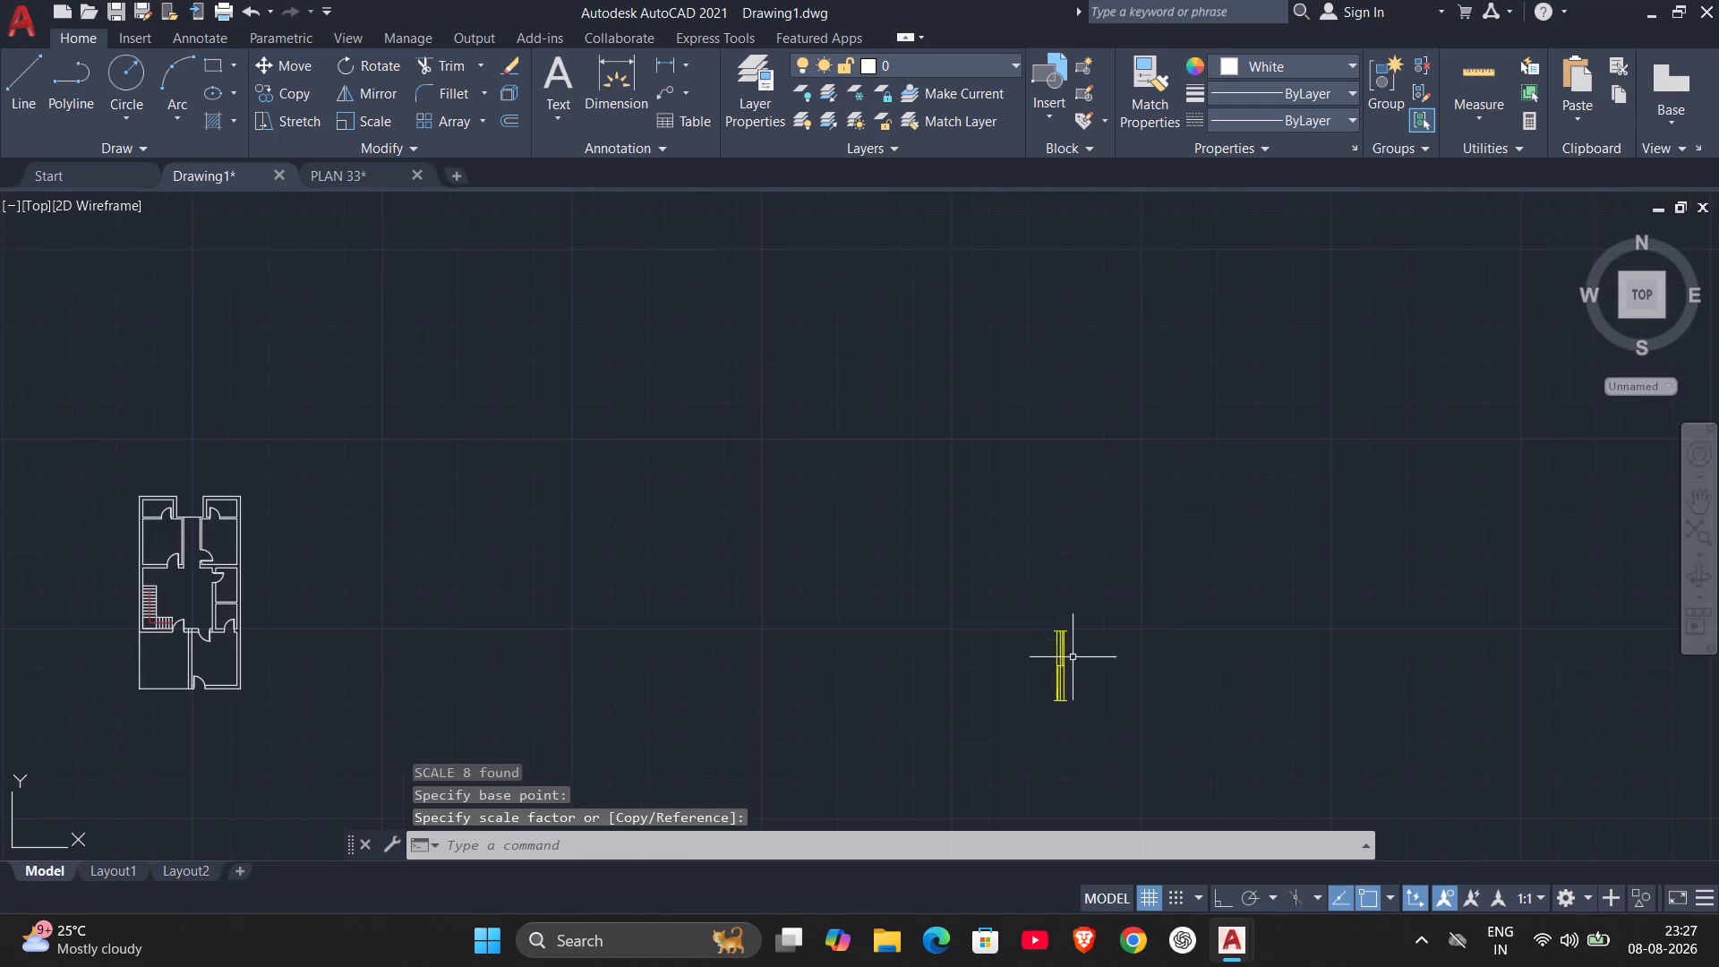
pyautogui.moveTo(1006, 600); pyautogui.dragTo(1067, 663)
pyautogui.click(1180, 741)
pyautogui.press('m')
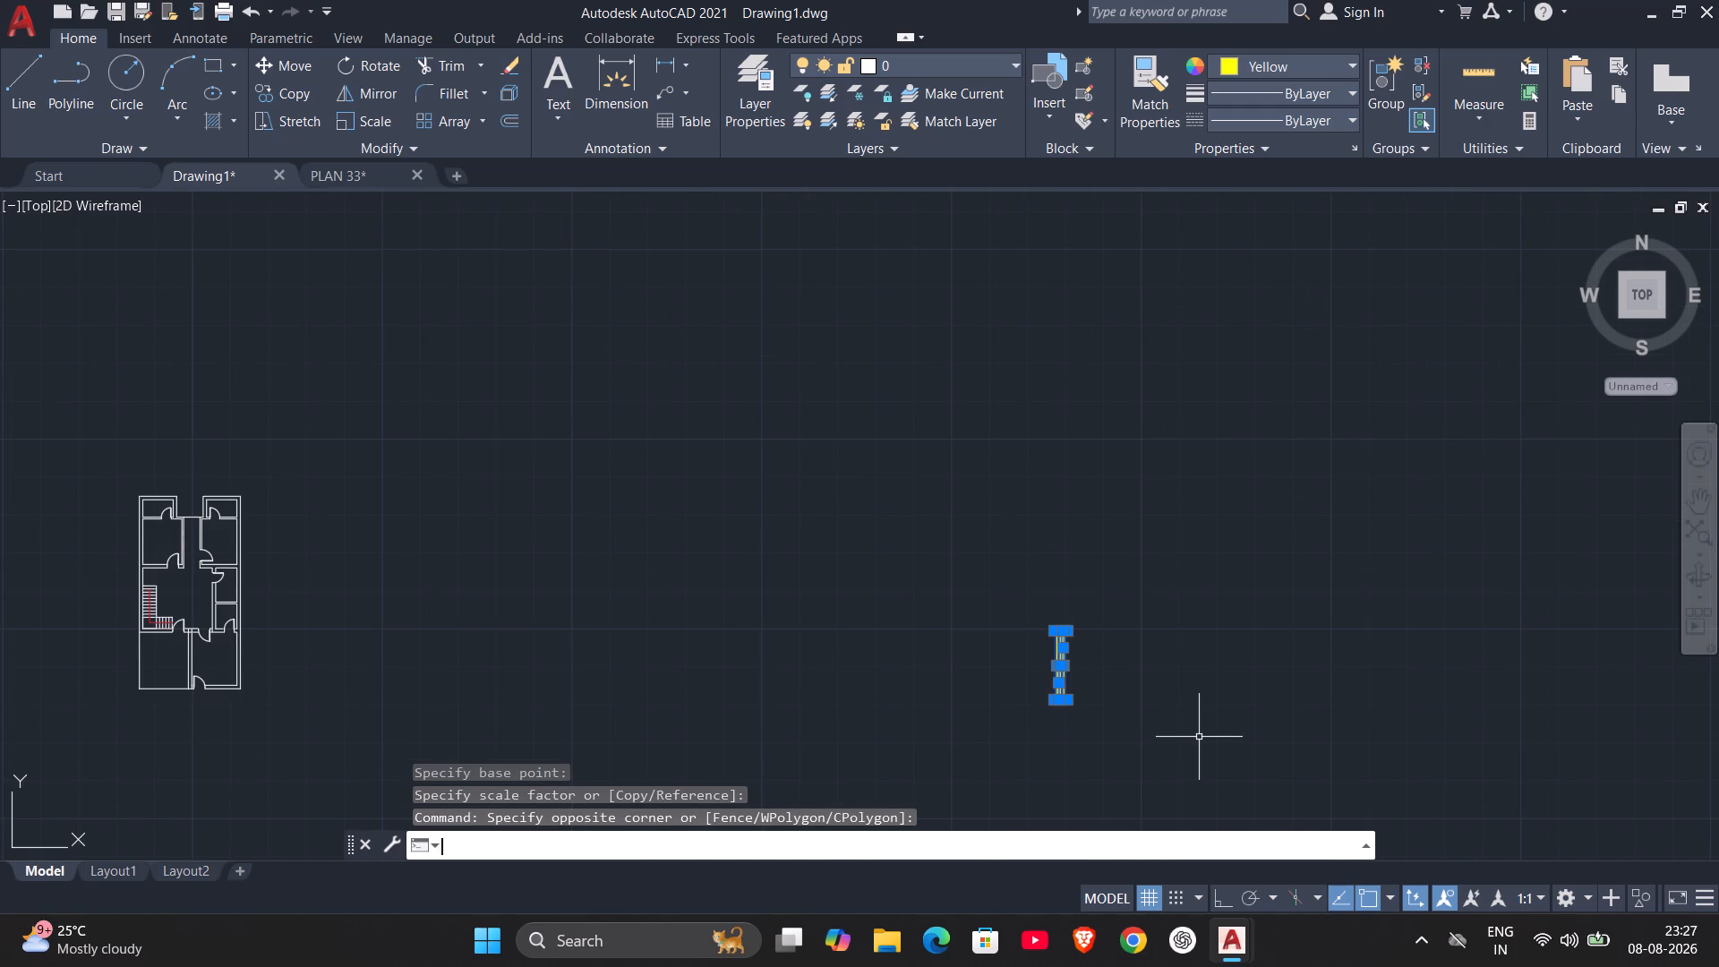
pyautogui.press('Return')
pyautogui.click(1058, 664)
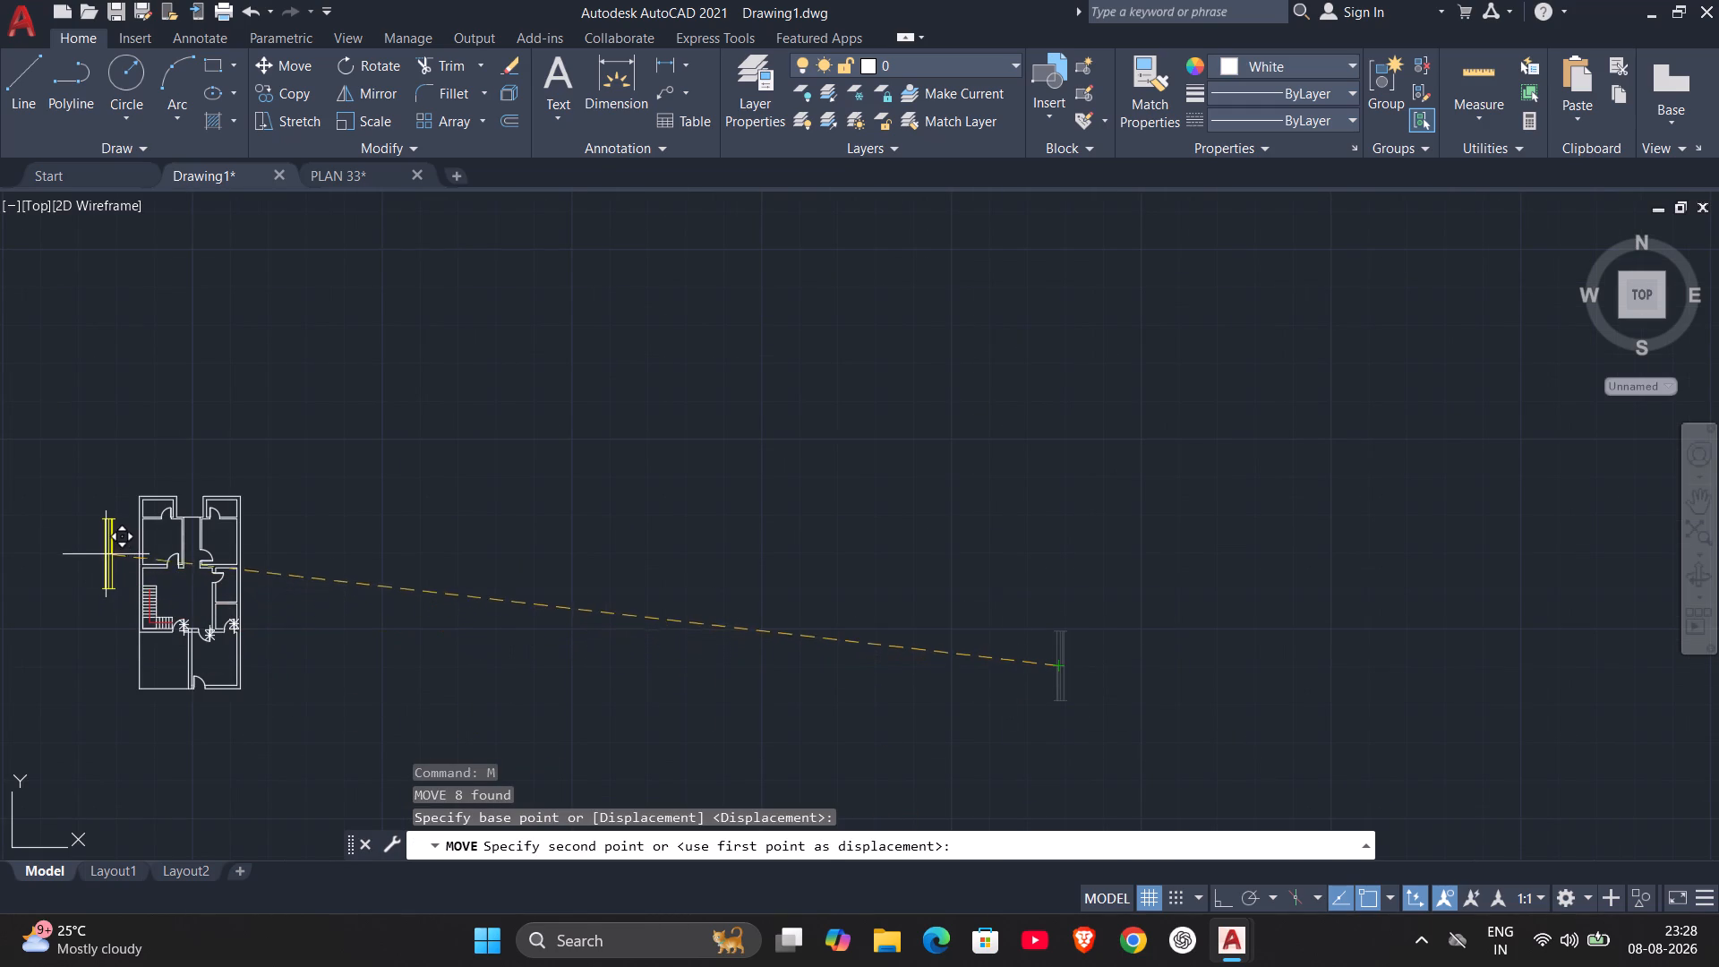
pyautogui.click(105, 552)
# Scale the whole window down freehand about its southeast corner to roughly a third of its size.
pyautogui.moveTo(408, 586); pyautogui.dragTo(1159, 590, button='middle')
pyautogui.scroll(2, 898, 576)
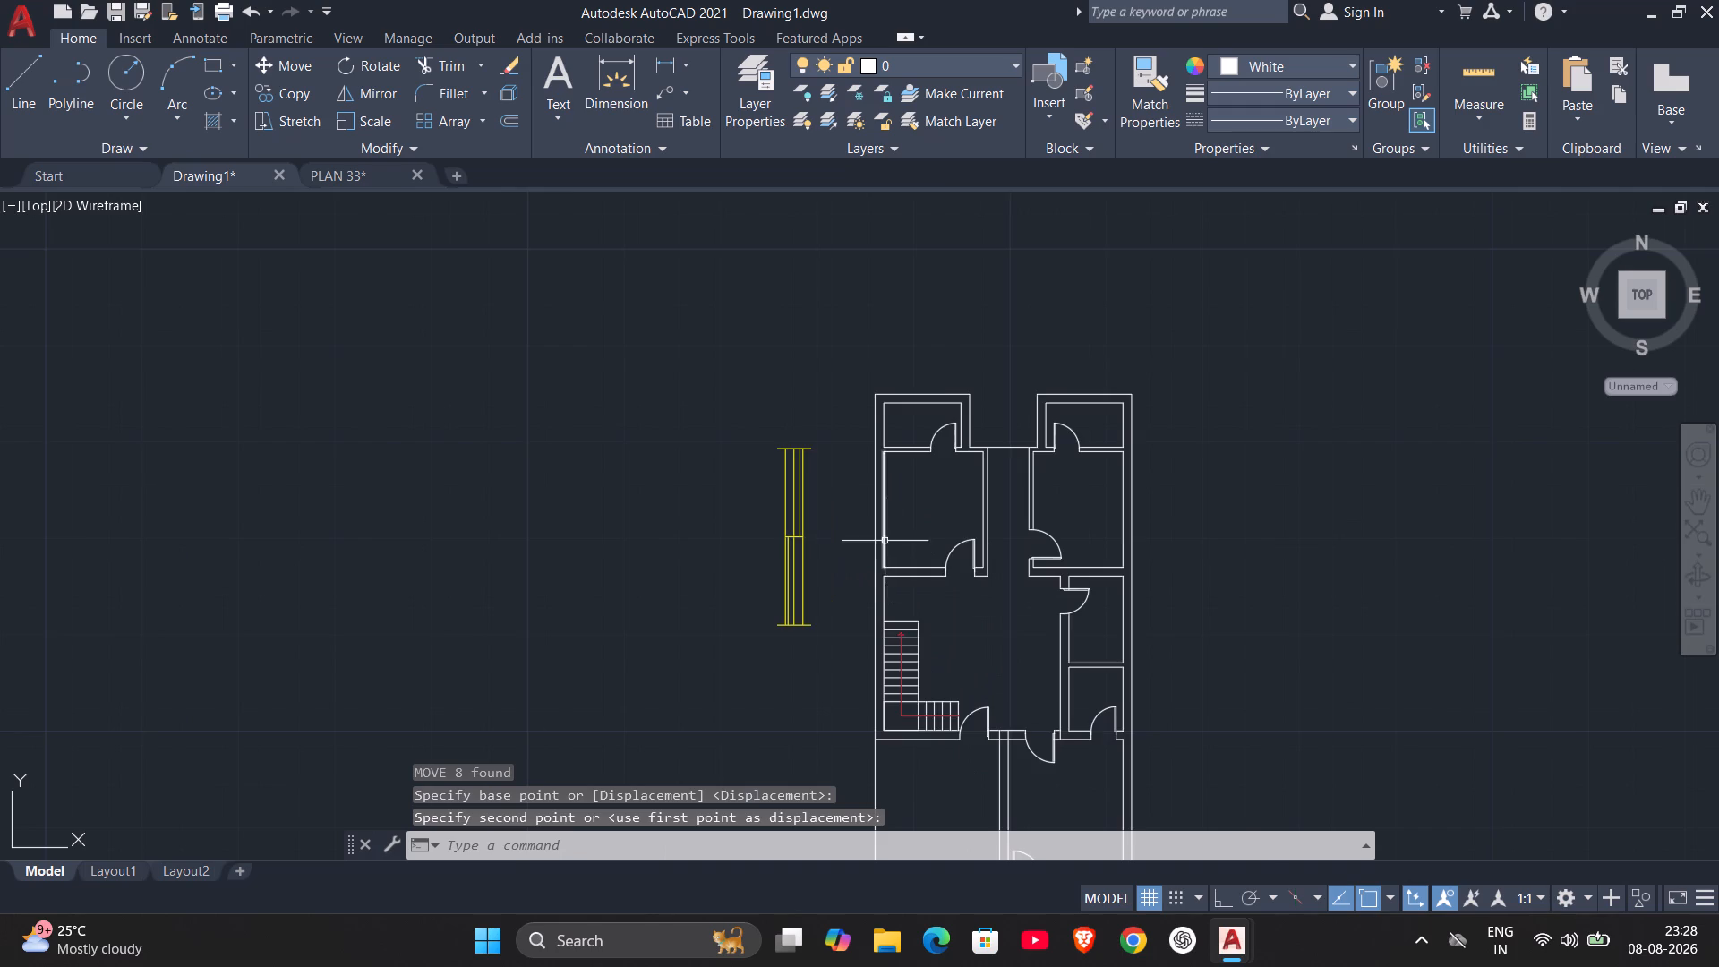
pyautogui.scroll(2, 851, 537)
pyautogui.scroll(-1, 851, 538)
pyautogui.moveTo(851, 538); pyautogui.dragTo(877, 495, button='middle')
pyautogui.moveTo(661, 317); pyautogui.dragTo(683, 328)
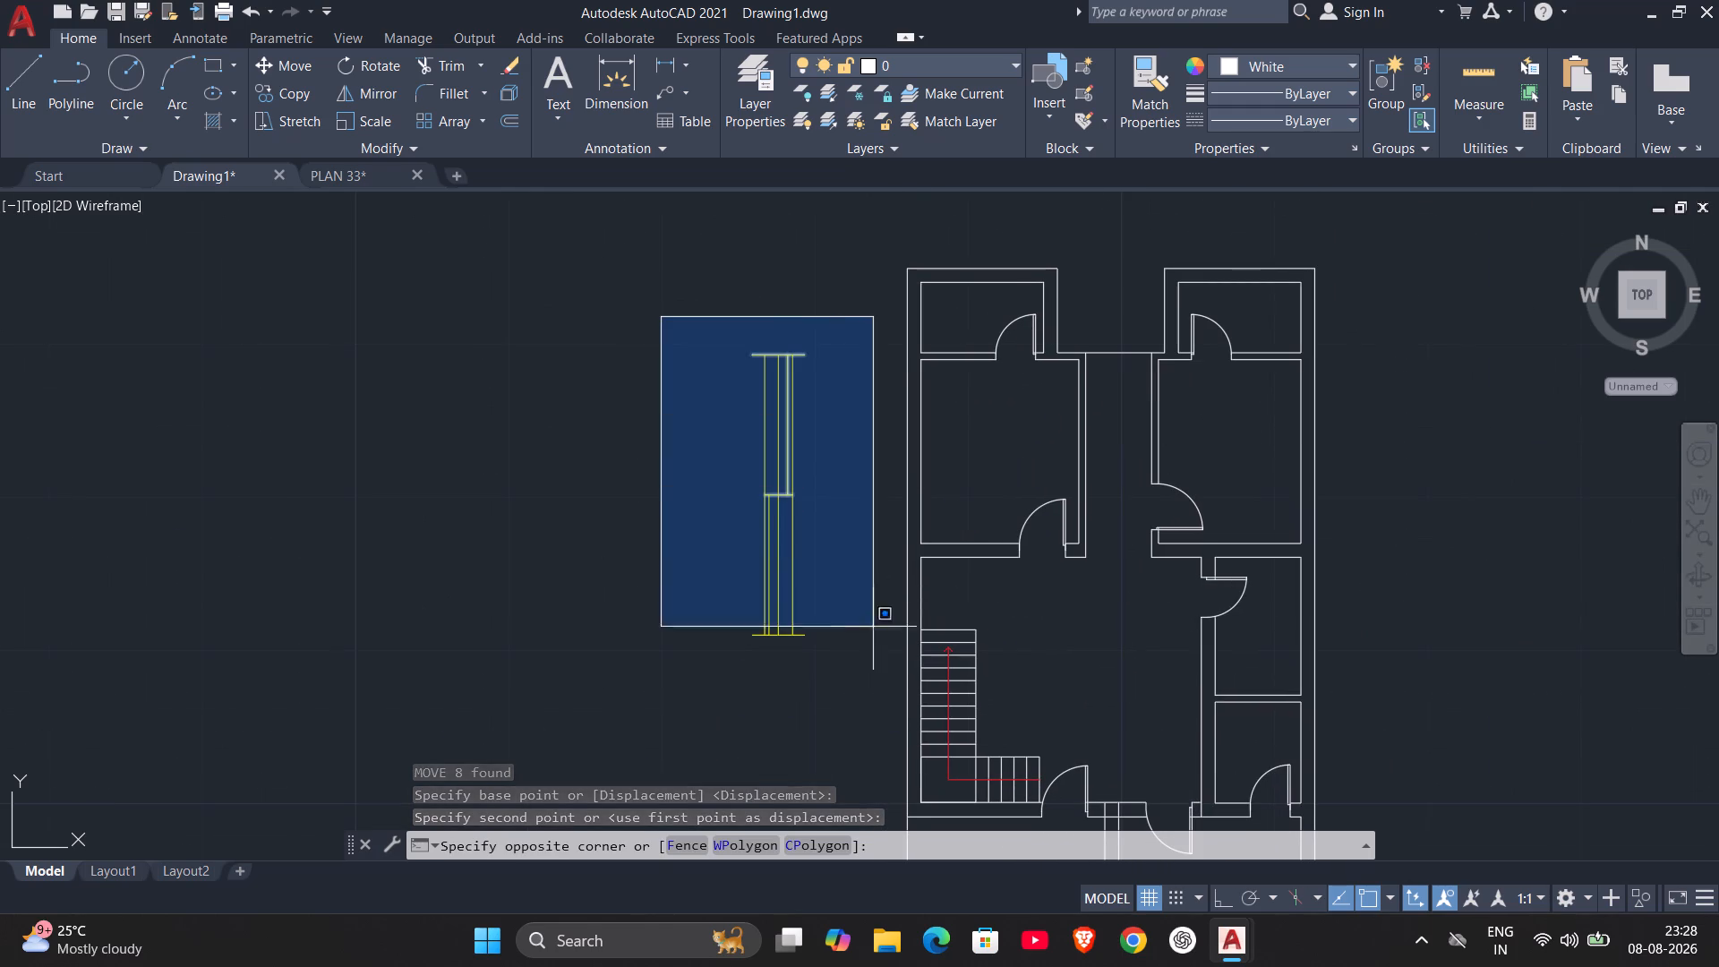
pyautogui.click(873, 668)
pyautogui.write('SC')
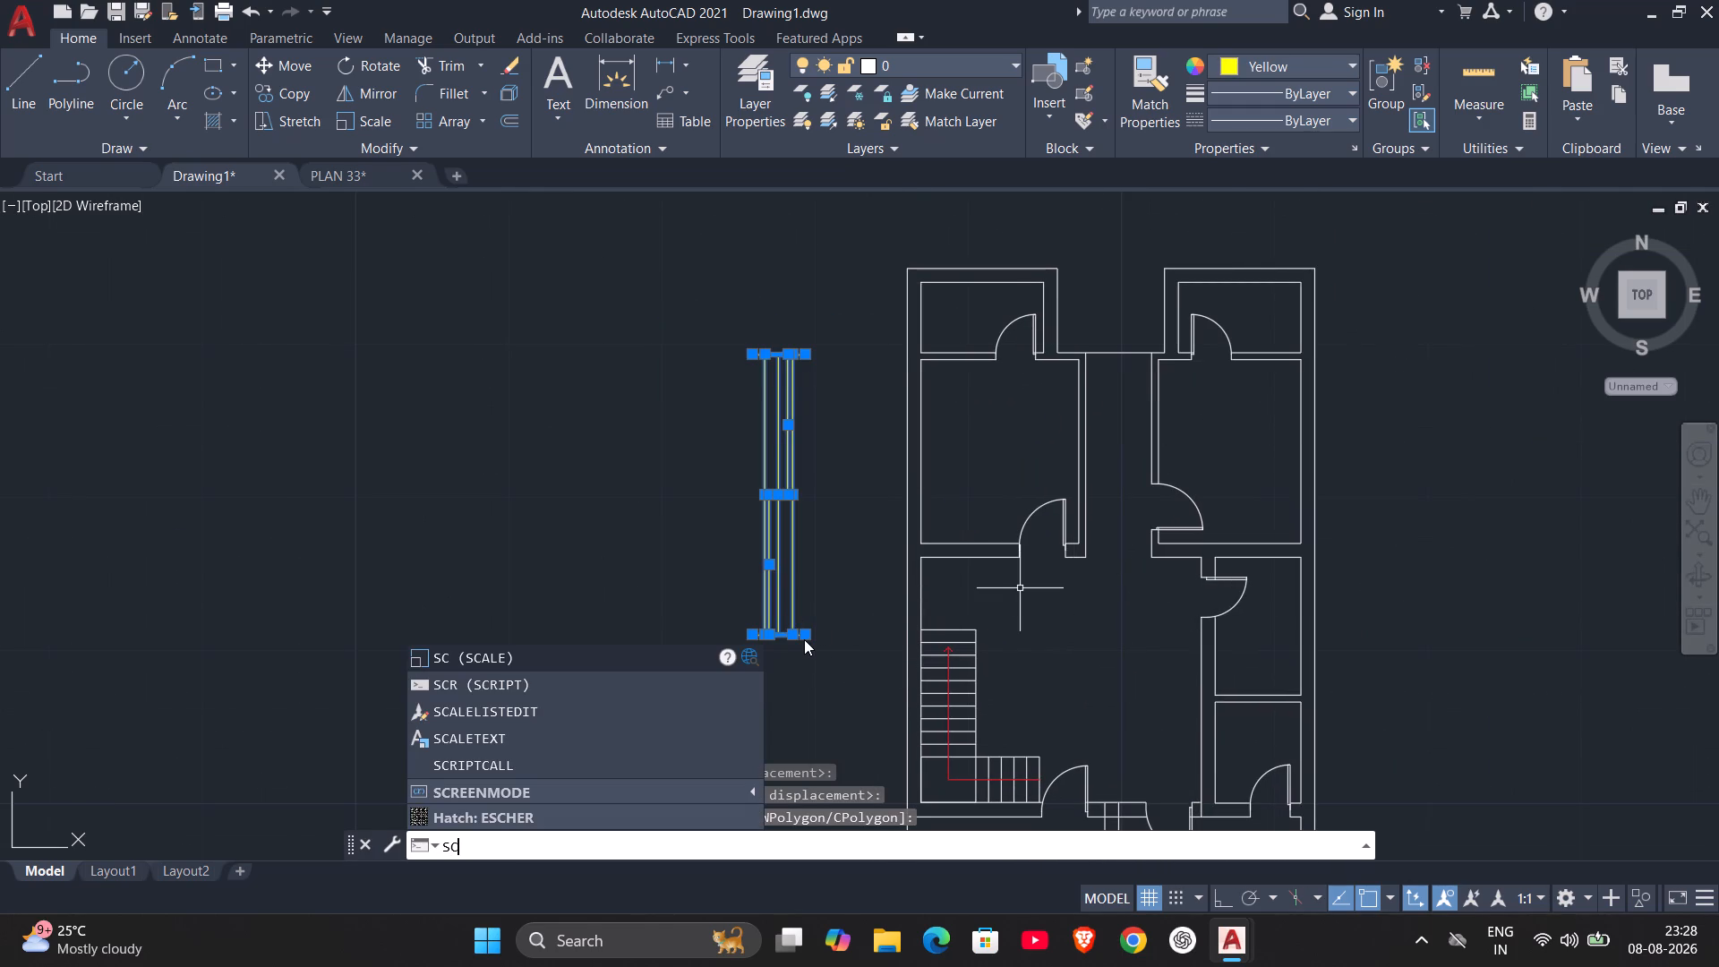
pyautogui.press('Return')
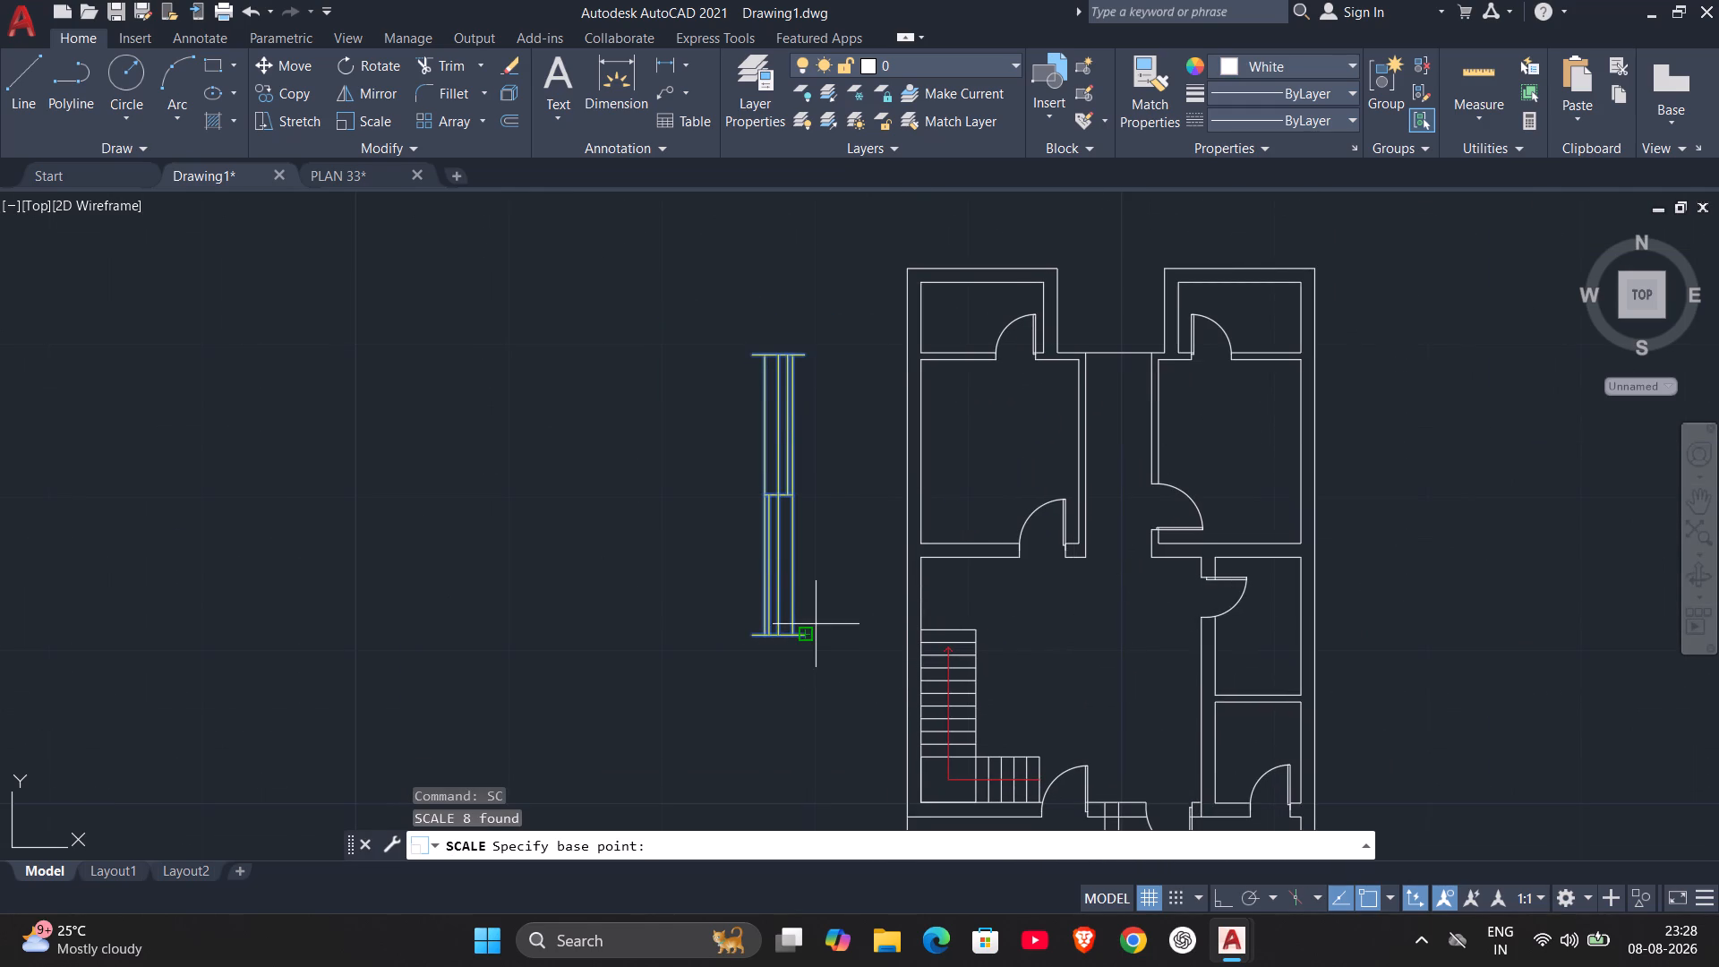
pyautogui.click(804, 637)
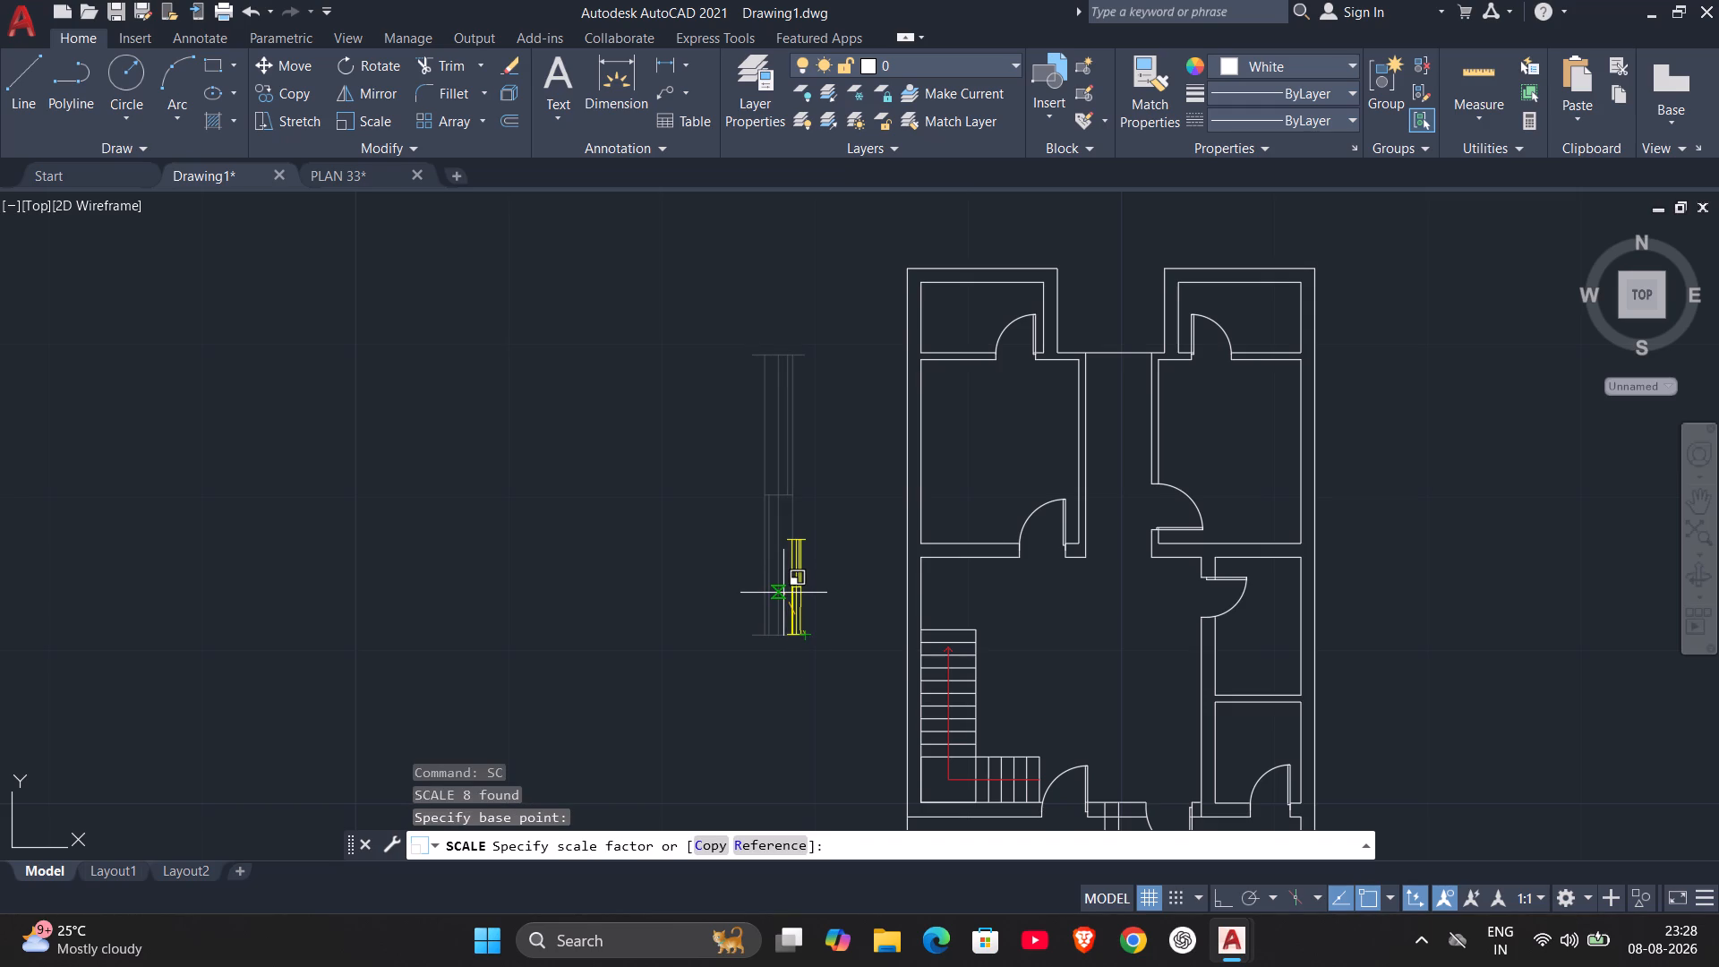
pyautogui.click(783, 593)
# Move the window by its southeast corner, try it against the west wall, and place it just outside that wall.
pyautogui.click(768, 520)
pyautogui.click(840, 688)
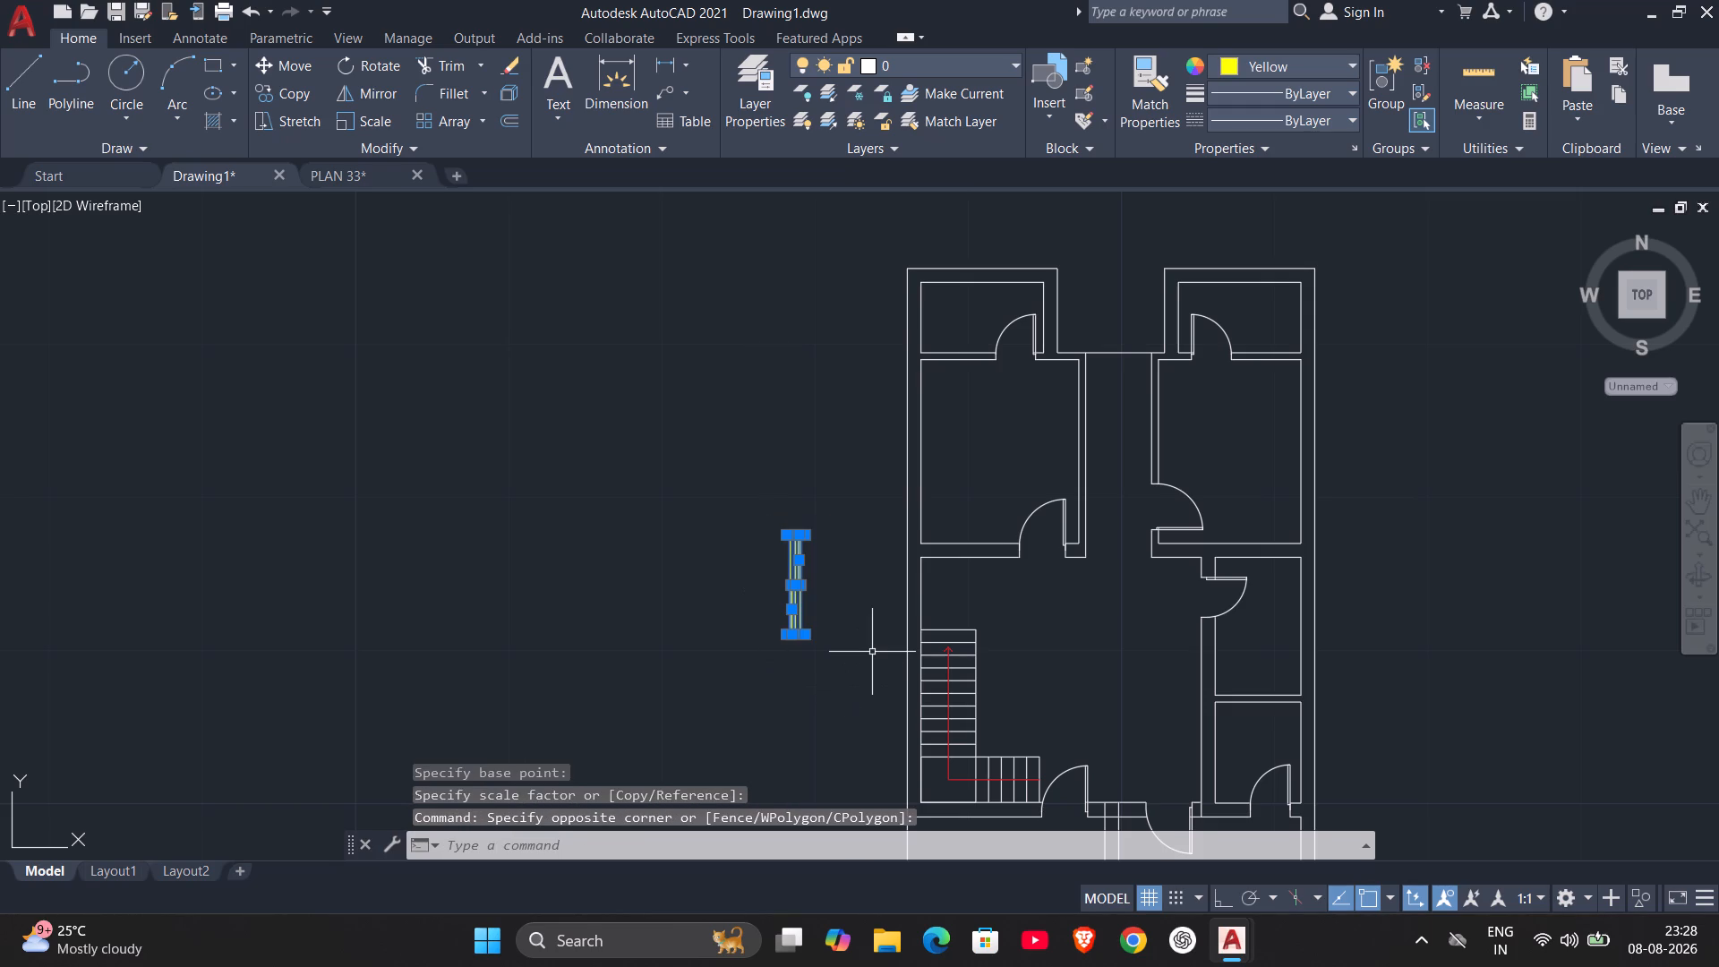
pyautogui.press('m')
pyautogui.press('Return')
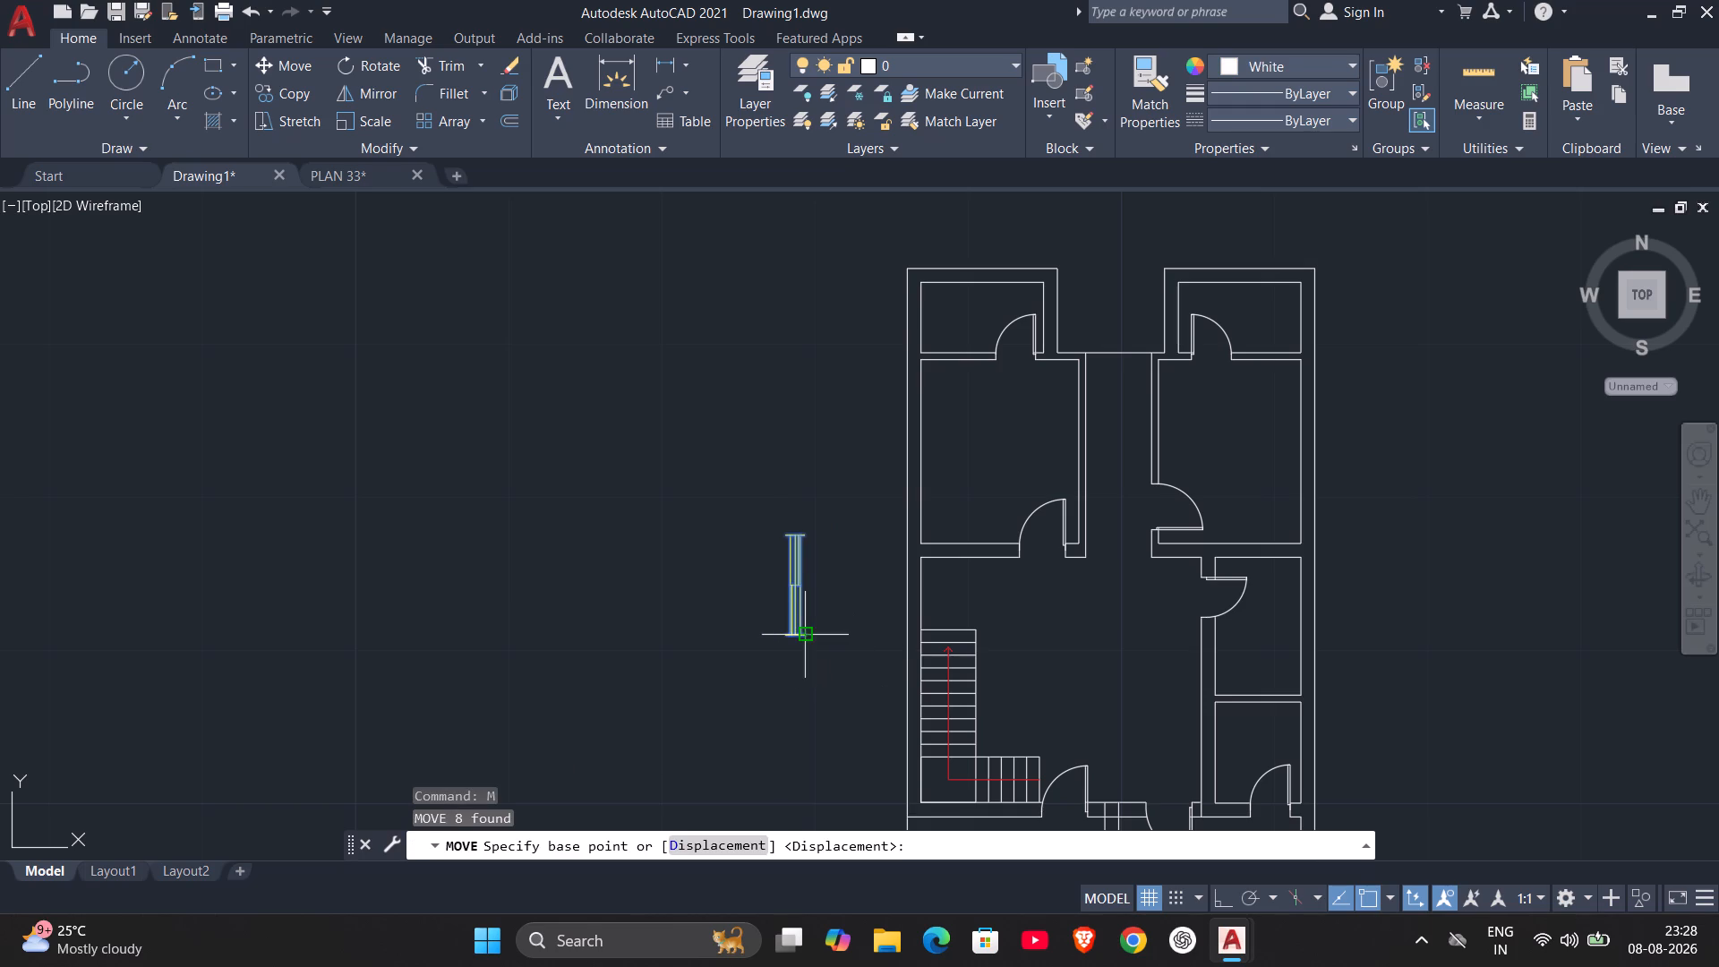
pyautogui.click(804, 634)
pyautogui.scroll(2, 906, 533)
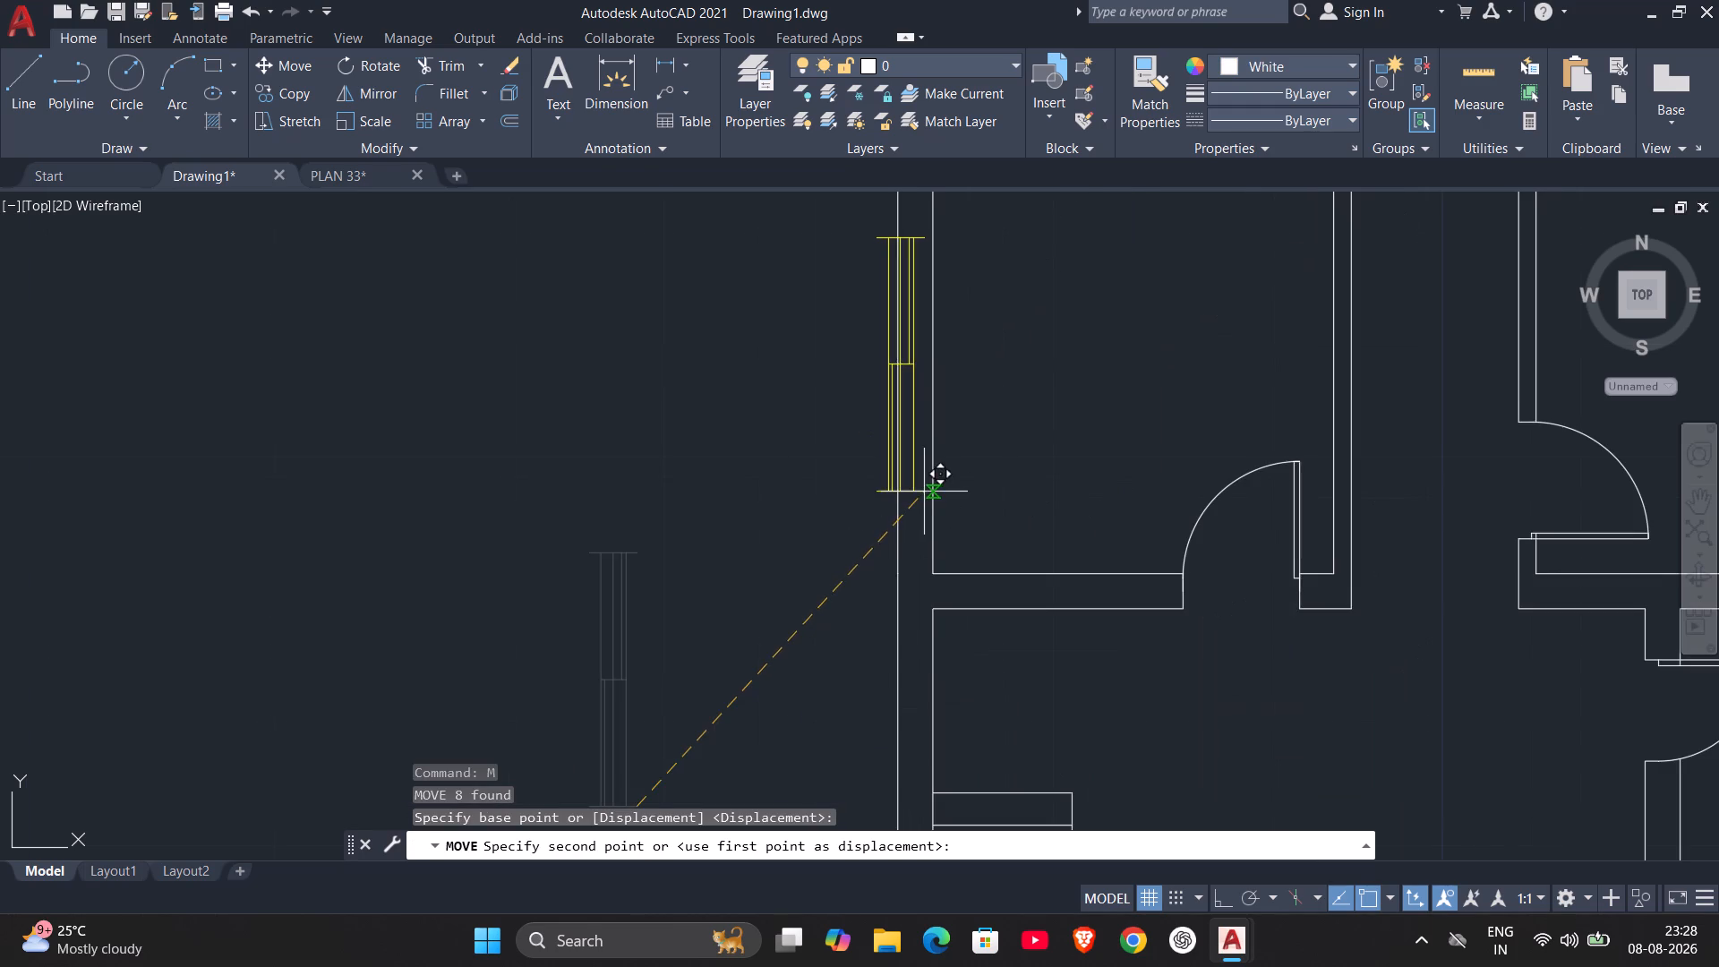
pyautogui.moveTo(926, 492); pyautogui.dragTo(911, 630, button='middle')
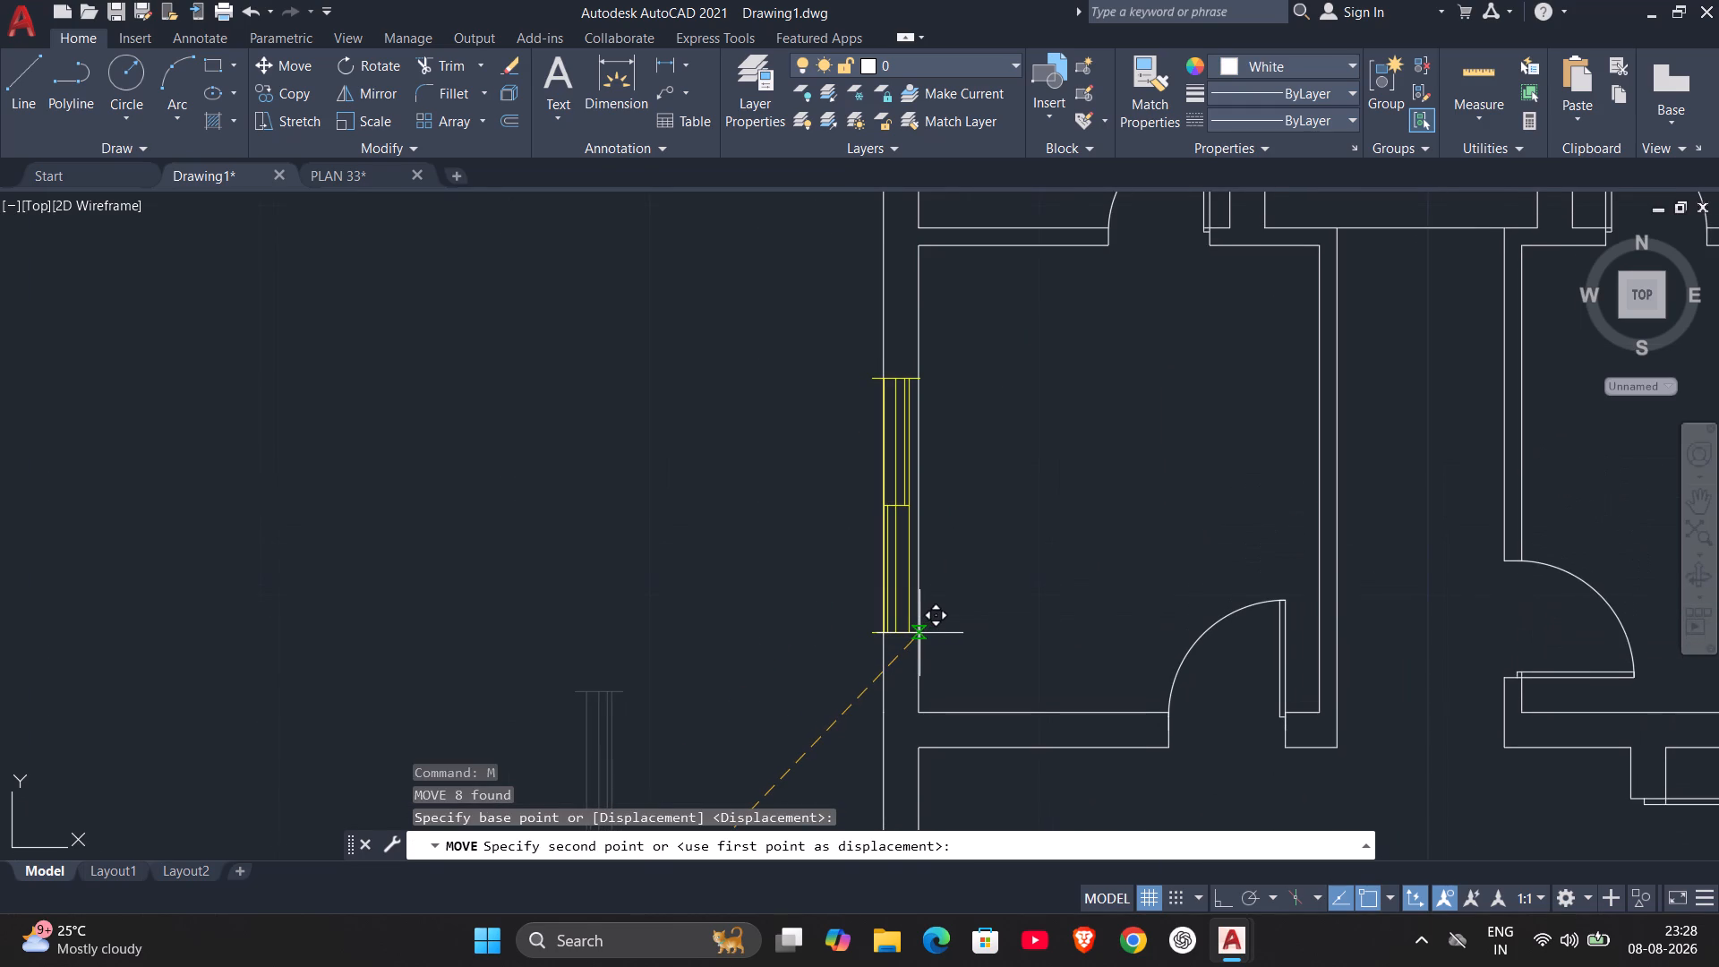
pyautogui.scroll(1, 919, 633)
pyautogui.scroll(-1, 919, 633)
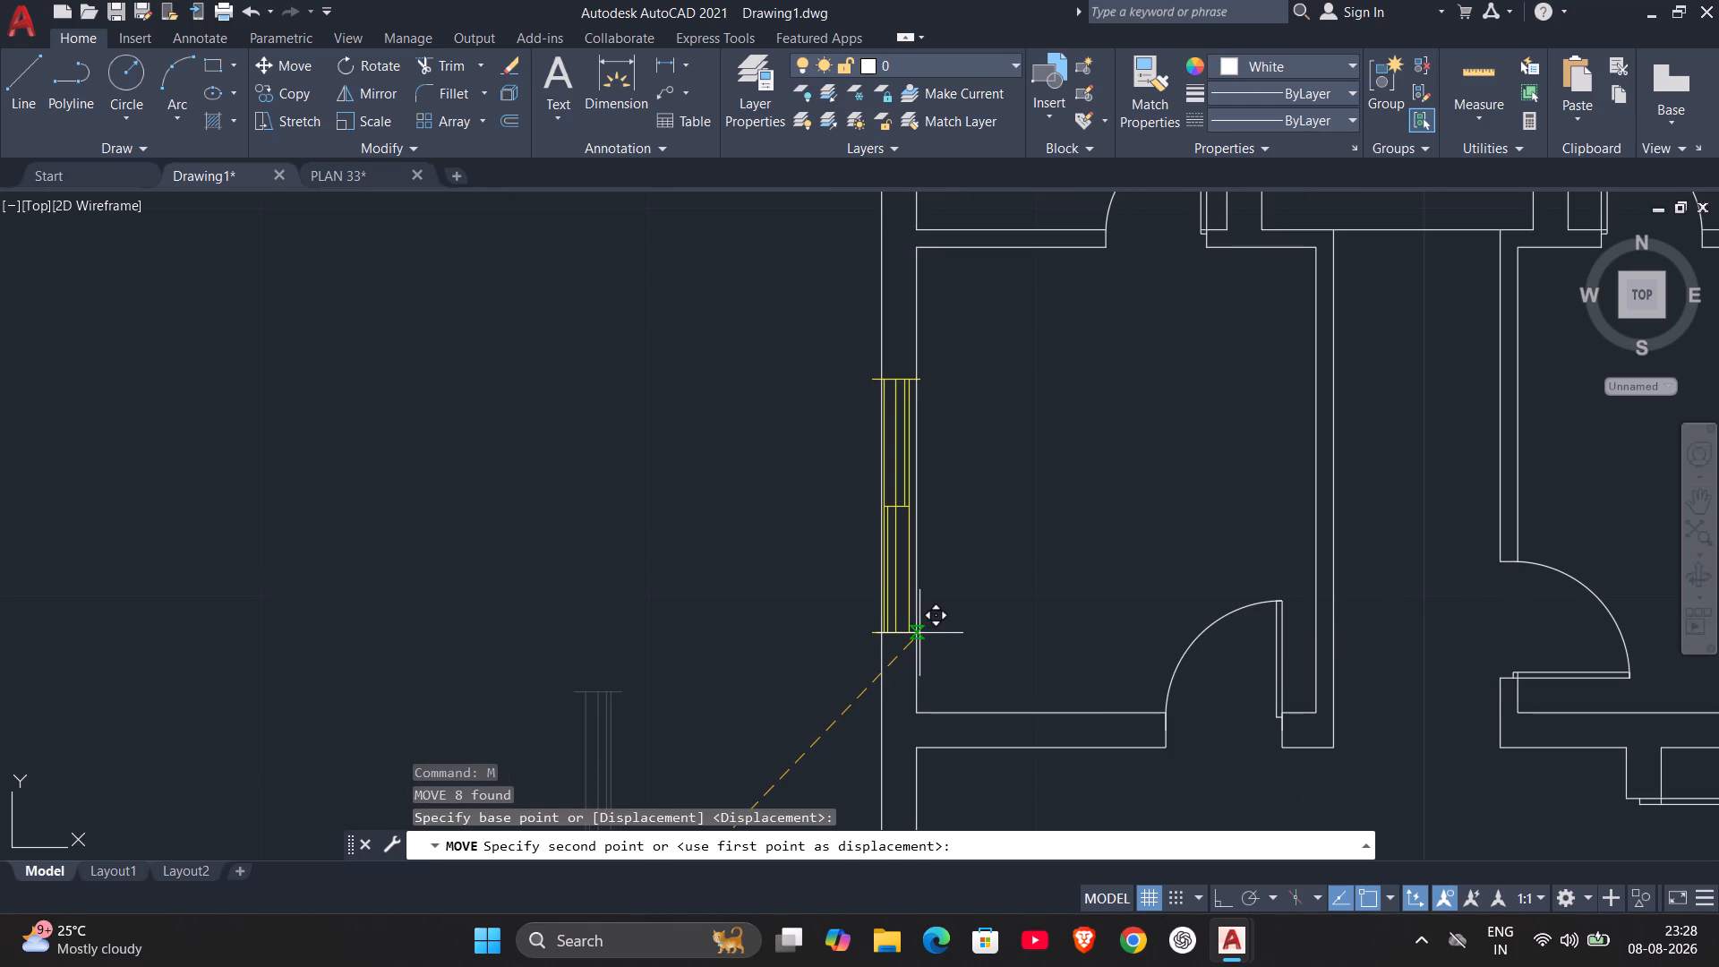
pyautogui.scroll(1, 922, 629)
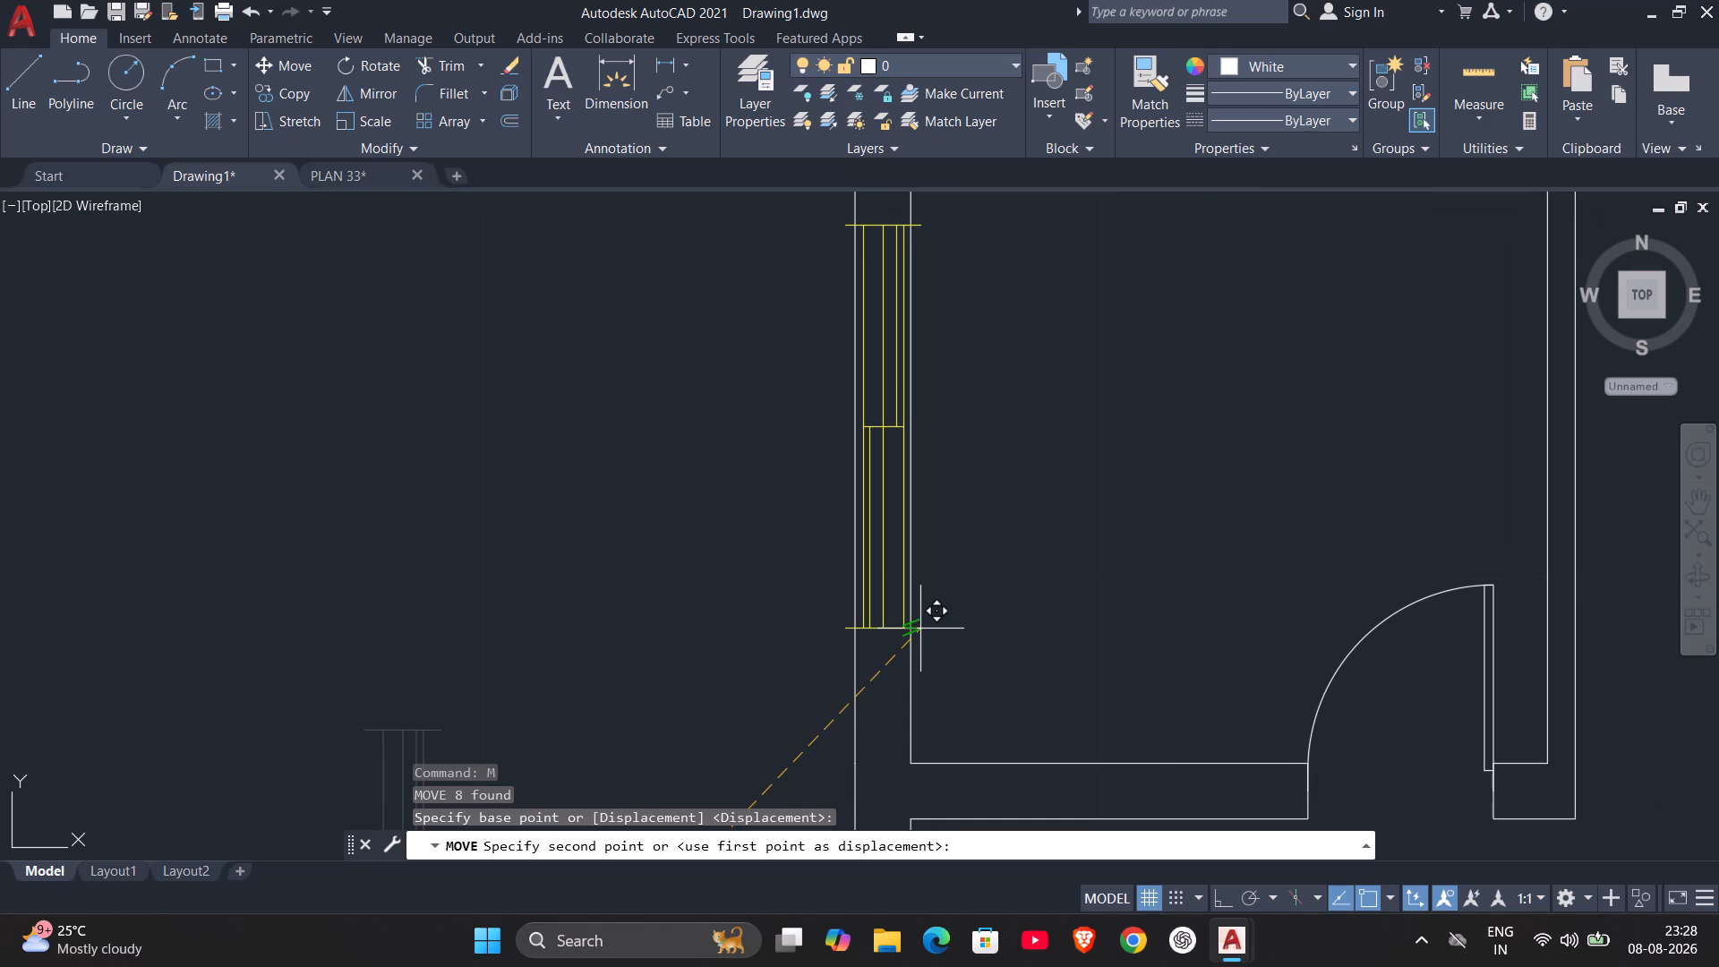
pyautogui.scroll(-1, 920, 629)
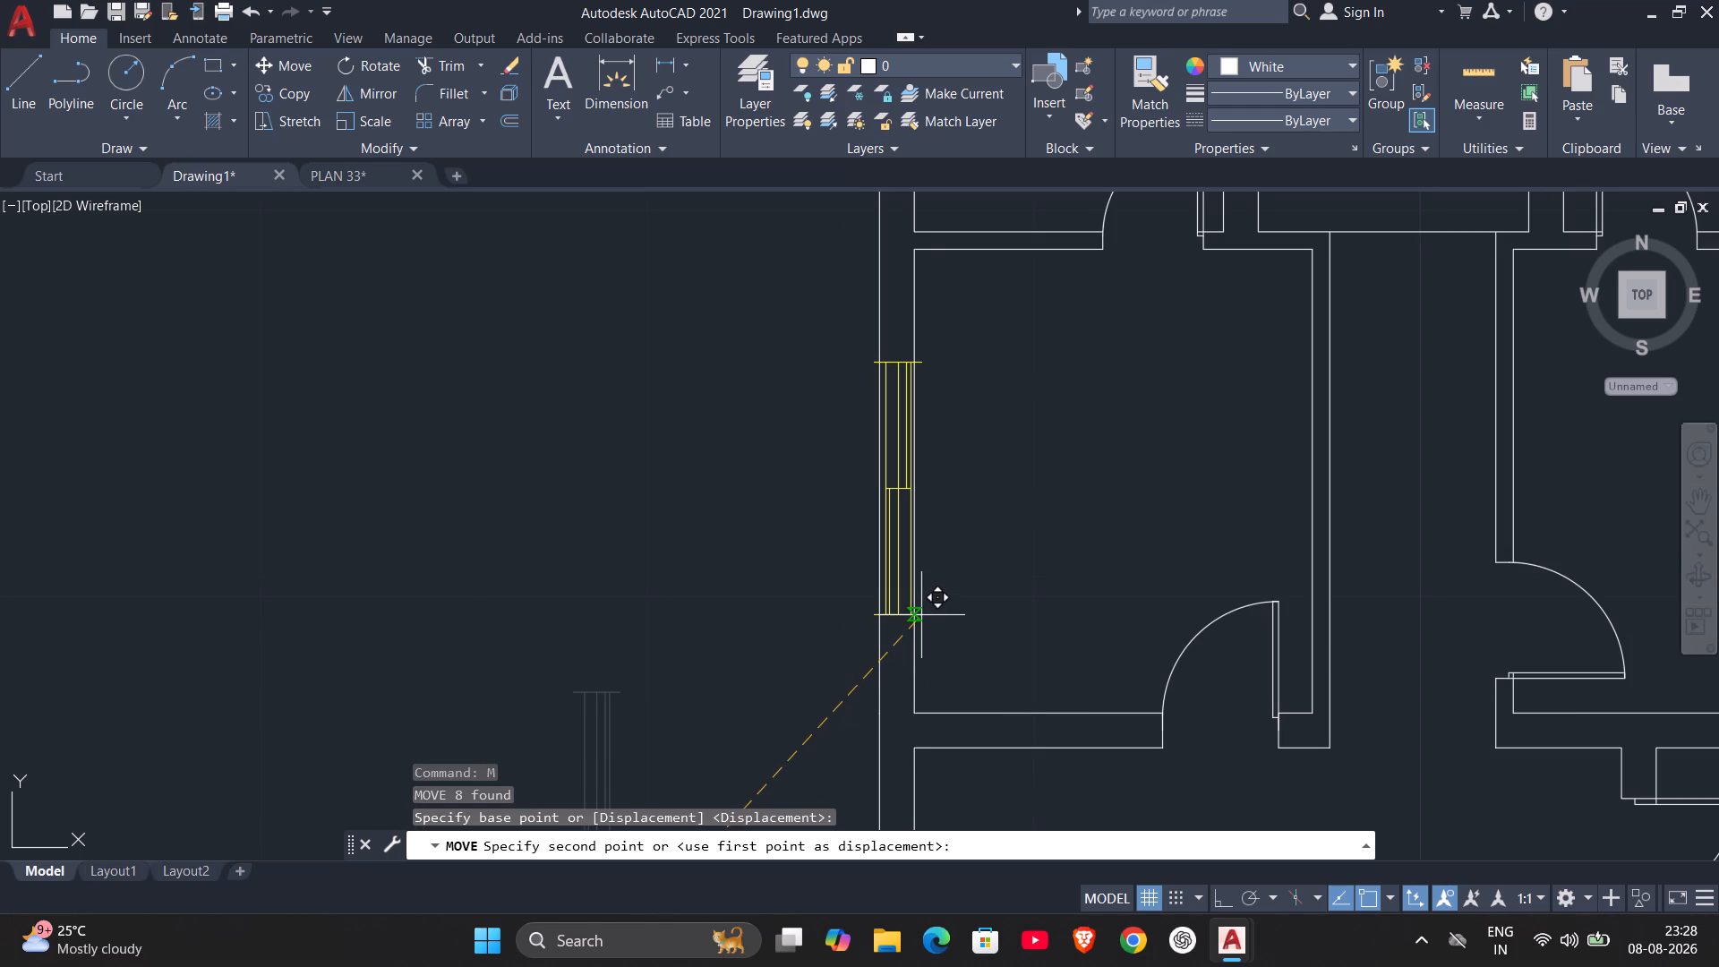
pyautogui.click(766, 641)
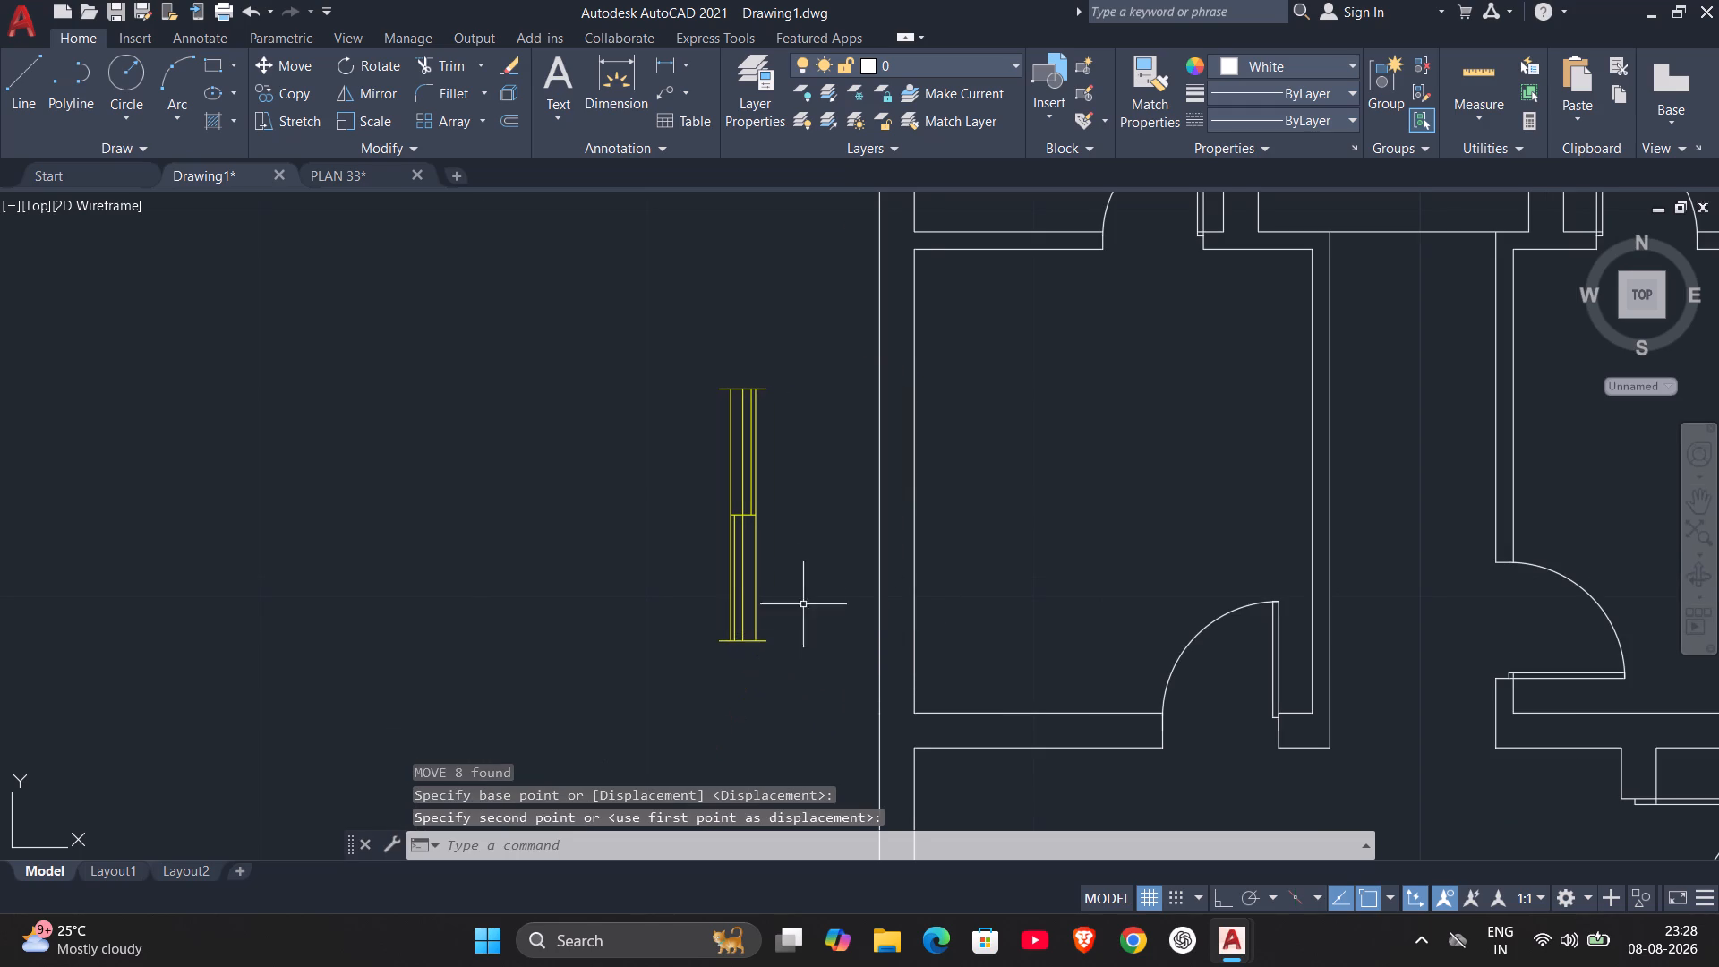
# Scale the window down freehand about its southeast corner to nearly match the west wall's thickness.
pyautogui.moveTo(653, 327); pyautogui.dragTo(695, 406)
pyautogui.click(865, 736)
pyautogui.write('SC')
pyautogui.press('Return')
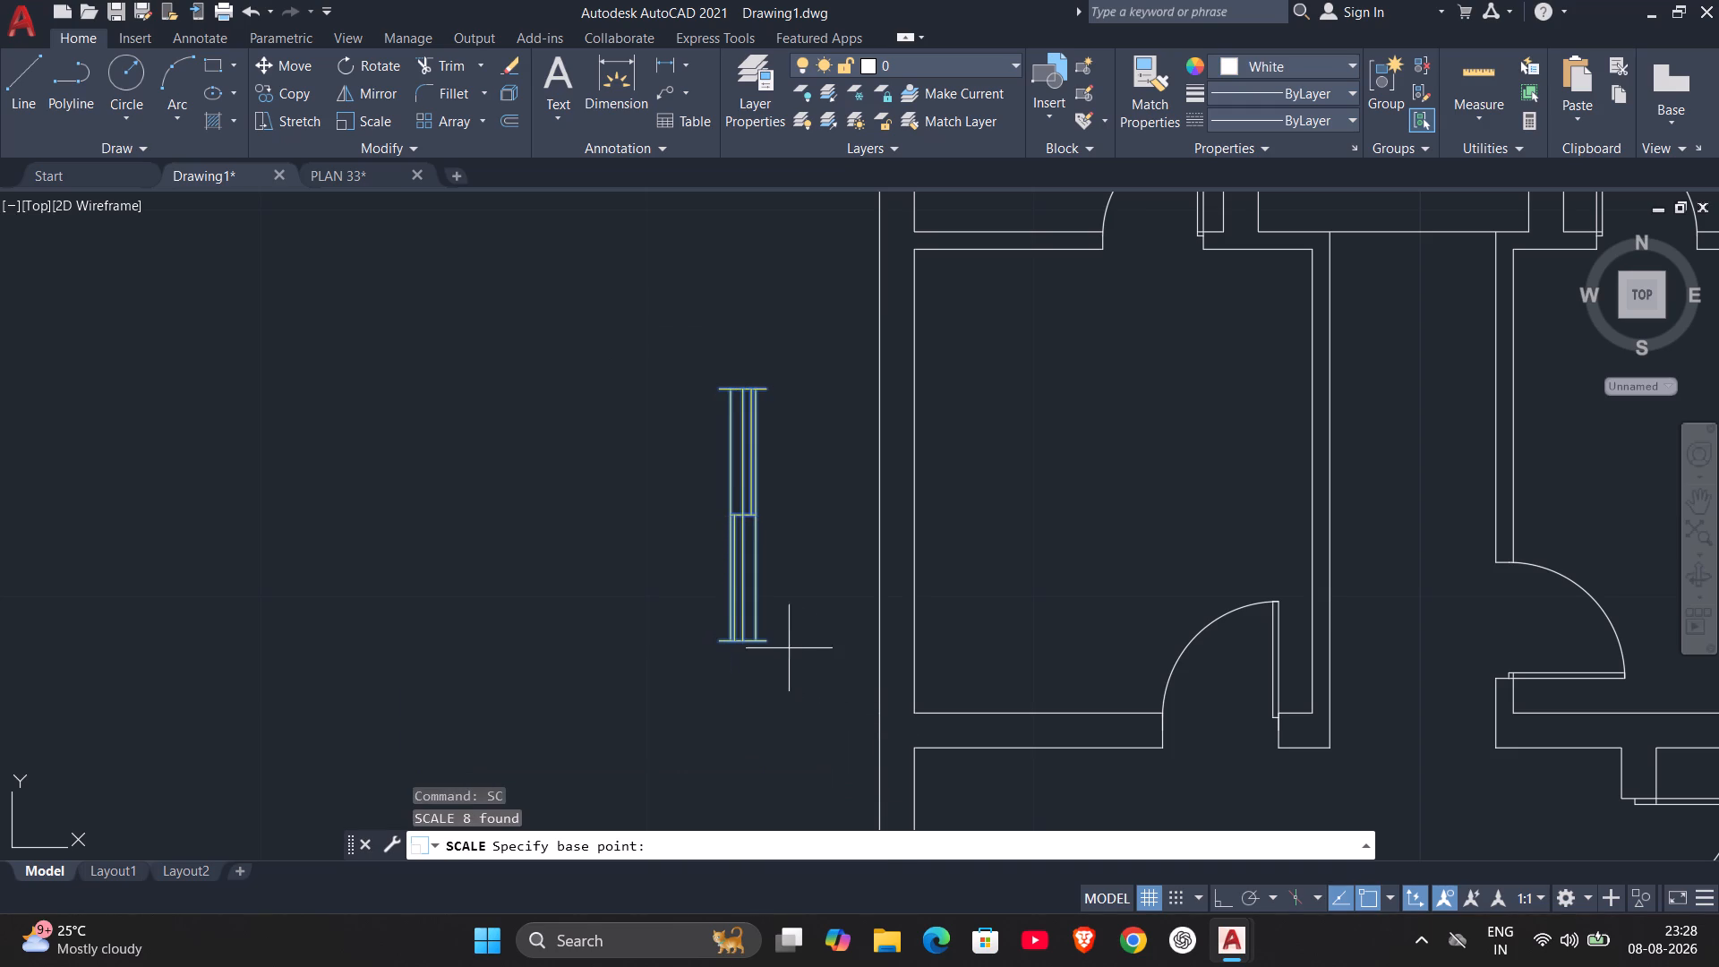
pyautogui.click(770, 645)
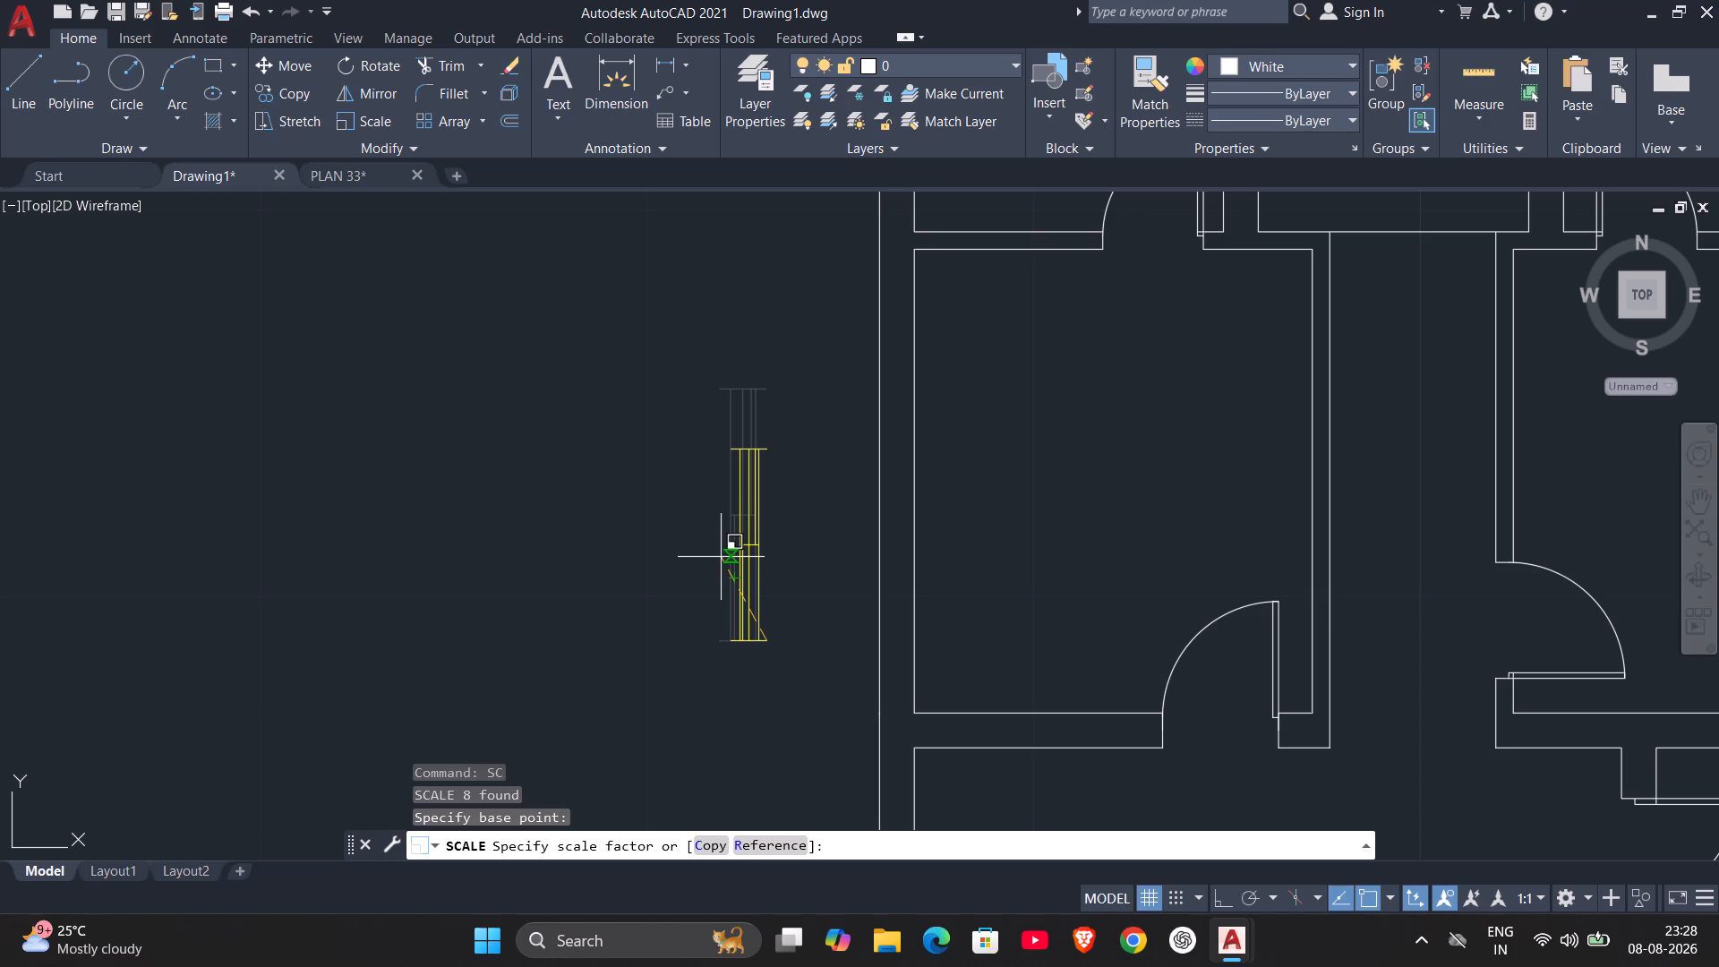
pyautogui.click(721, 557)
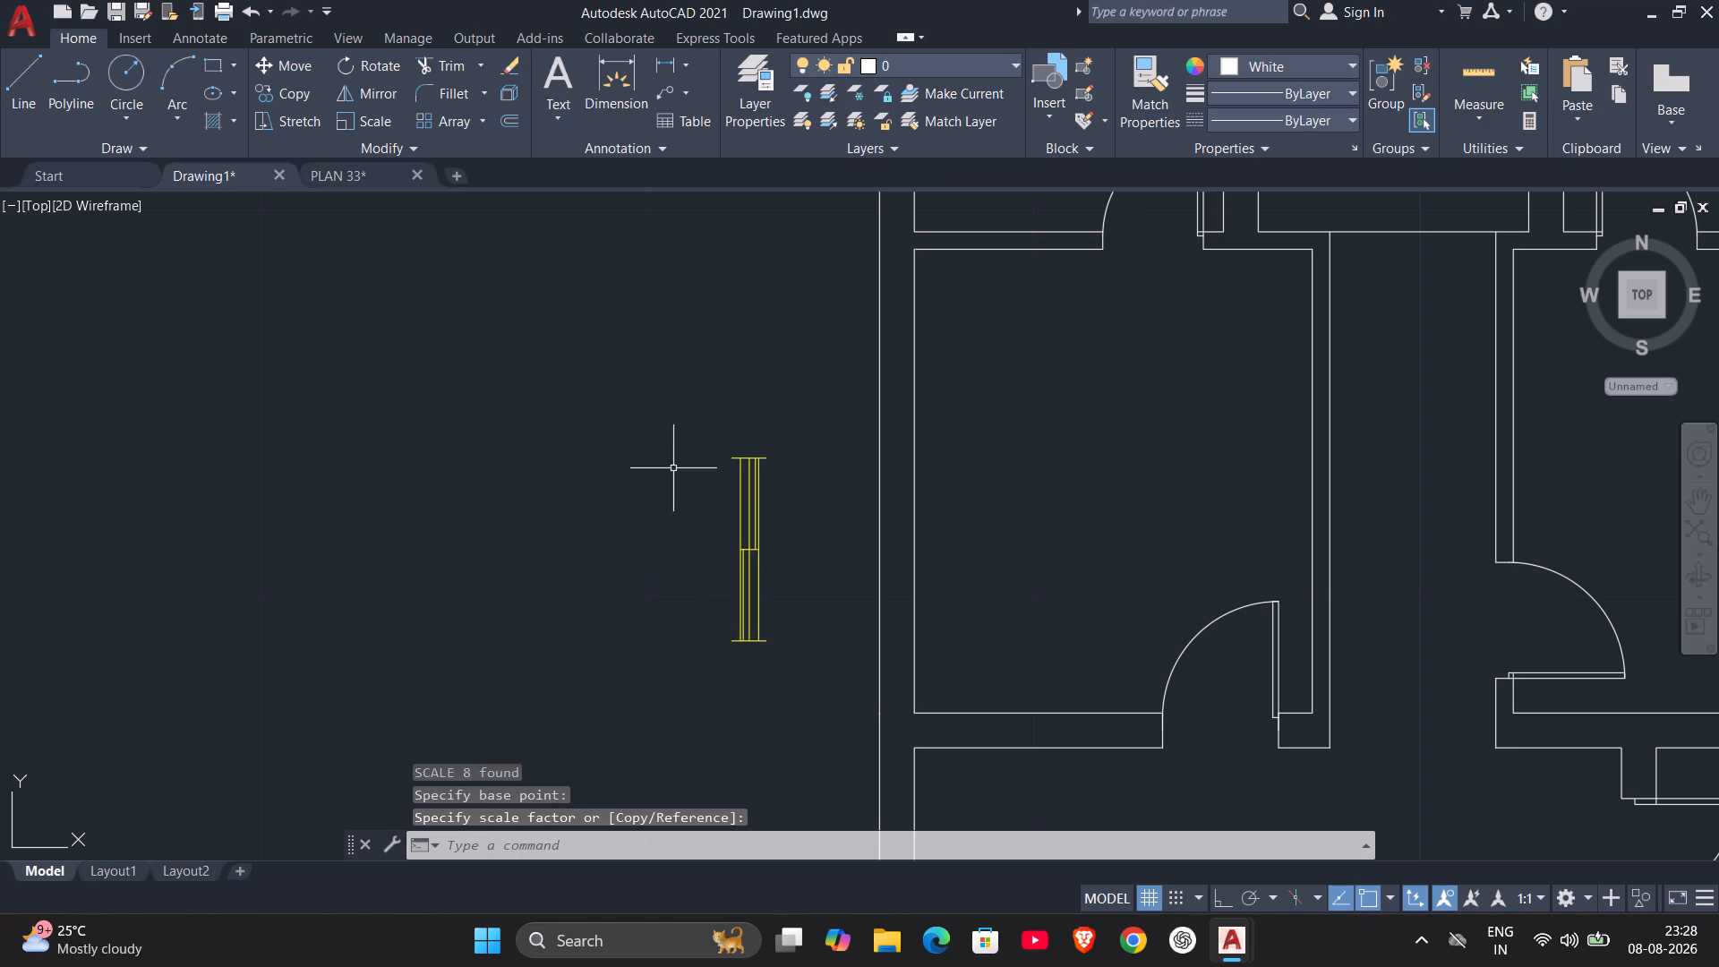
# Move the window by its southeast corner onto the inner face of the west wall, in the room north of the staircase.
pyautogui.moveTo(700, 436); pyautogui.dragTo(728, 482)
pyautogui.click(856, 675)
pyautogui.press('m')
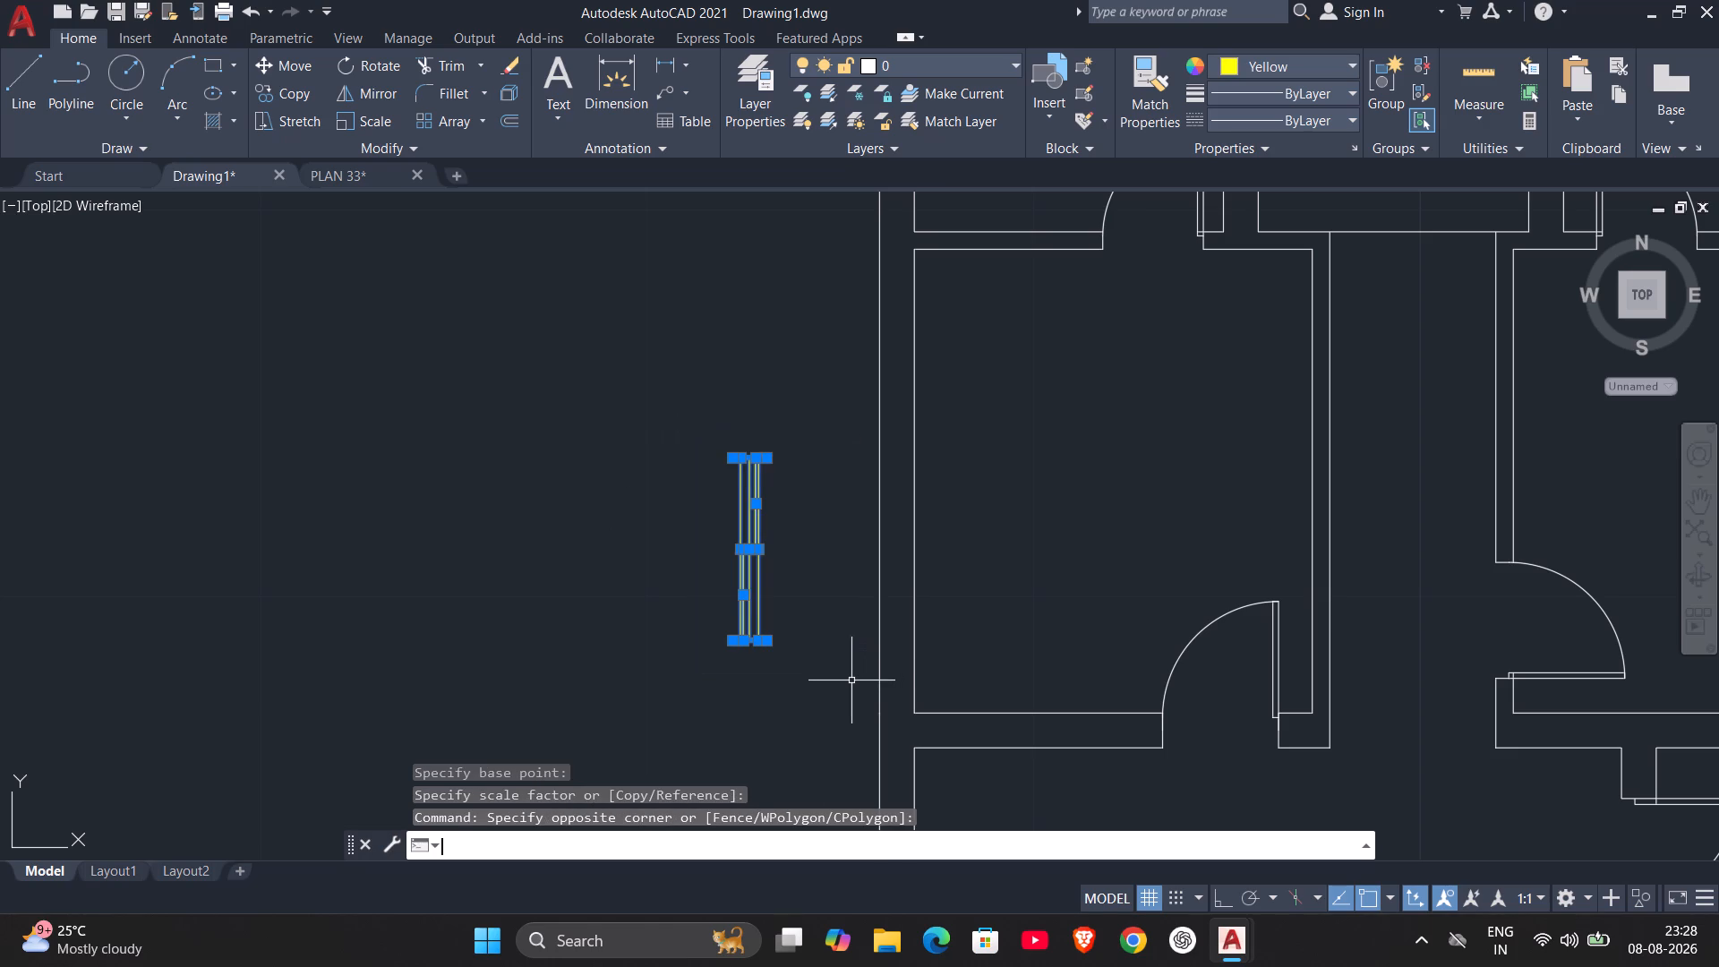
pyautogui.press('Return')
pyautogui.scroll(1, 774, 655)
pyautogui.click(761, 630)
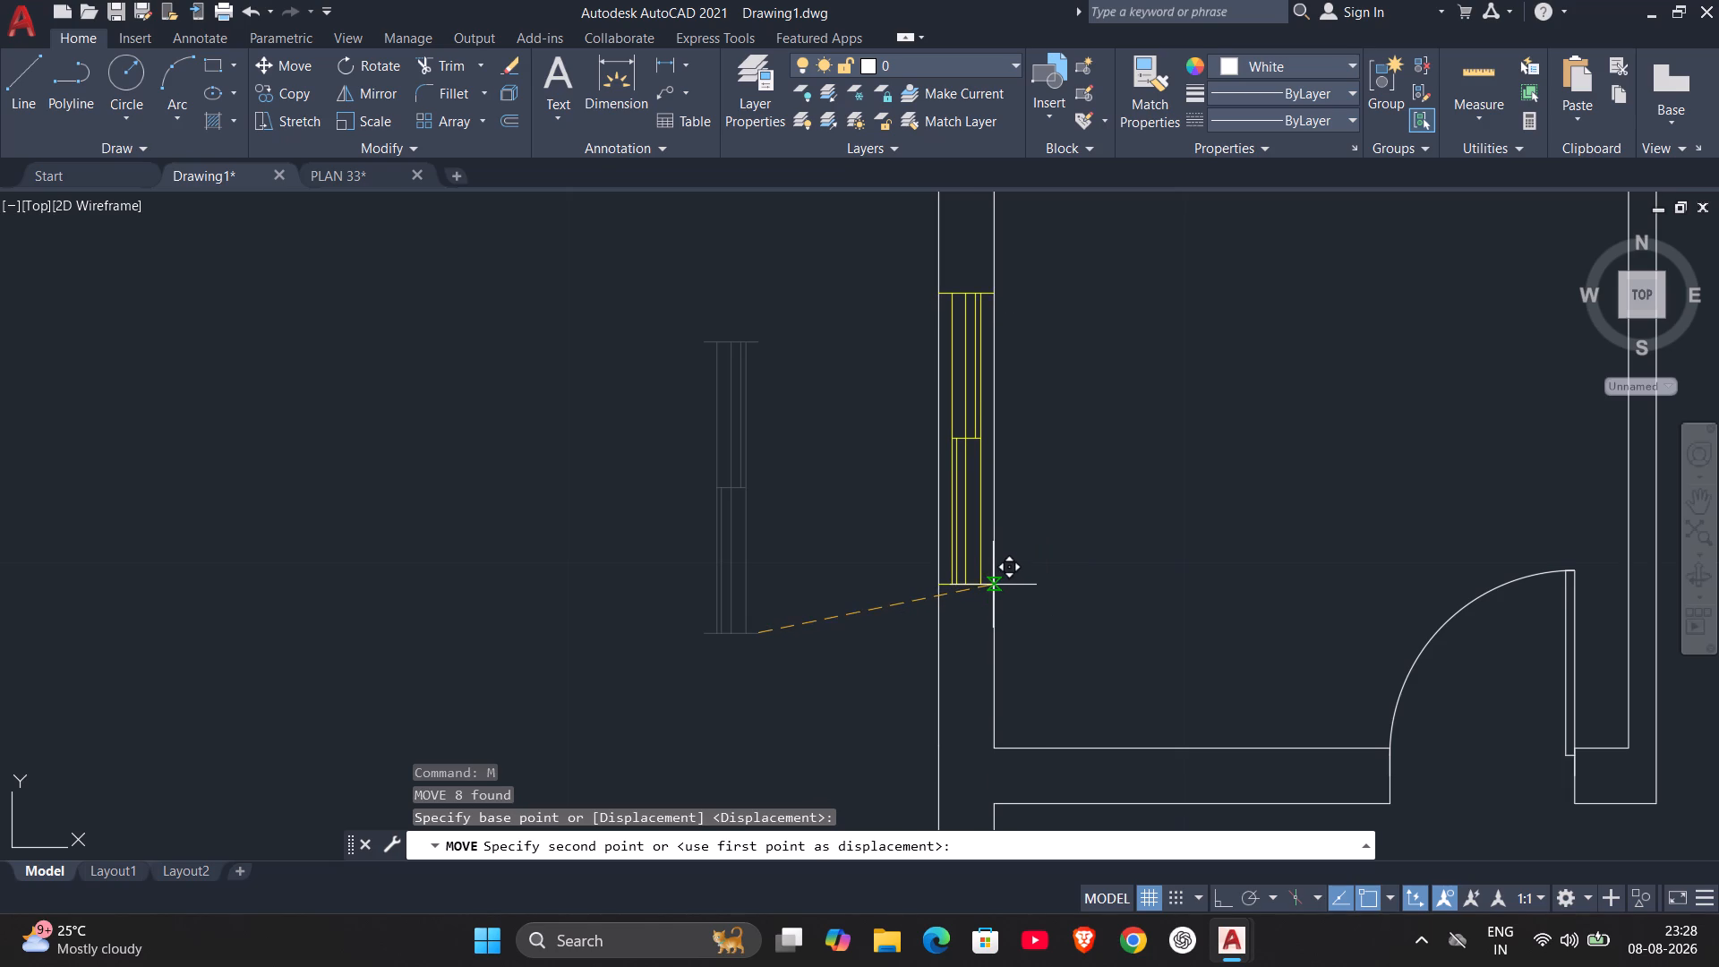
pyautogui.scroll(-1, 993, 585)
pyautogui.scroll(2, 994, 578)
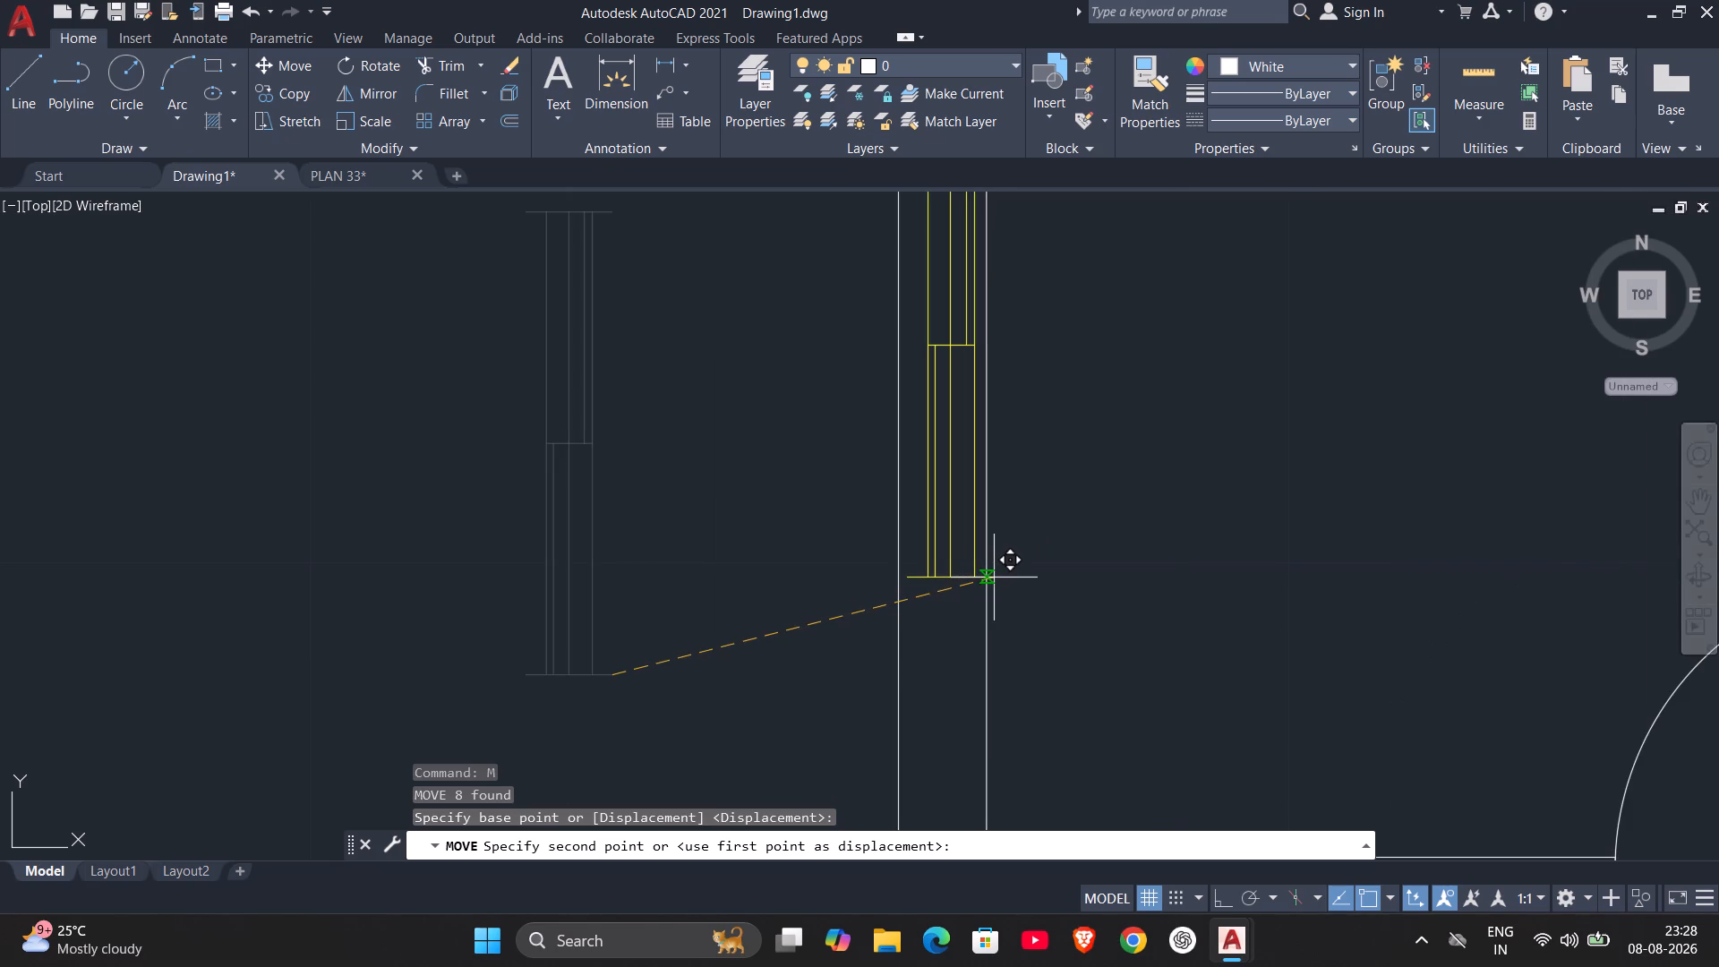
pyautogui.scroll(1, 991, 578)
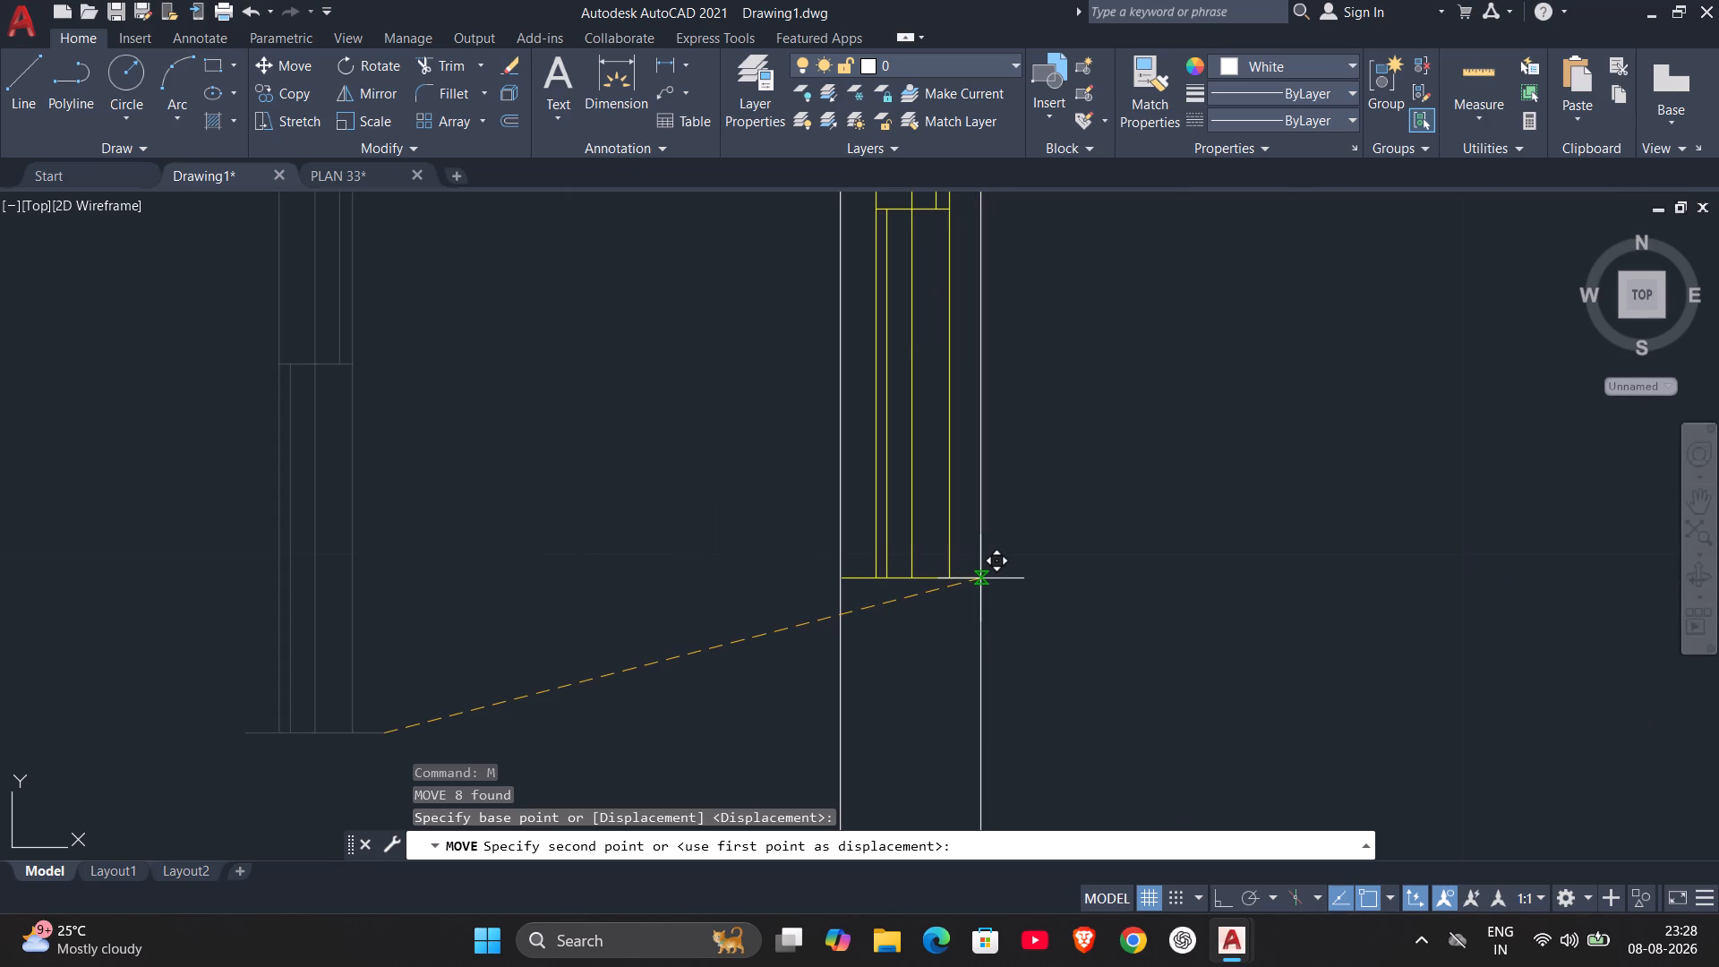
pyautogui.click(980, 578)
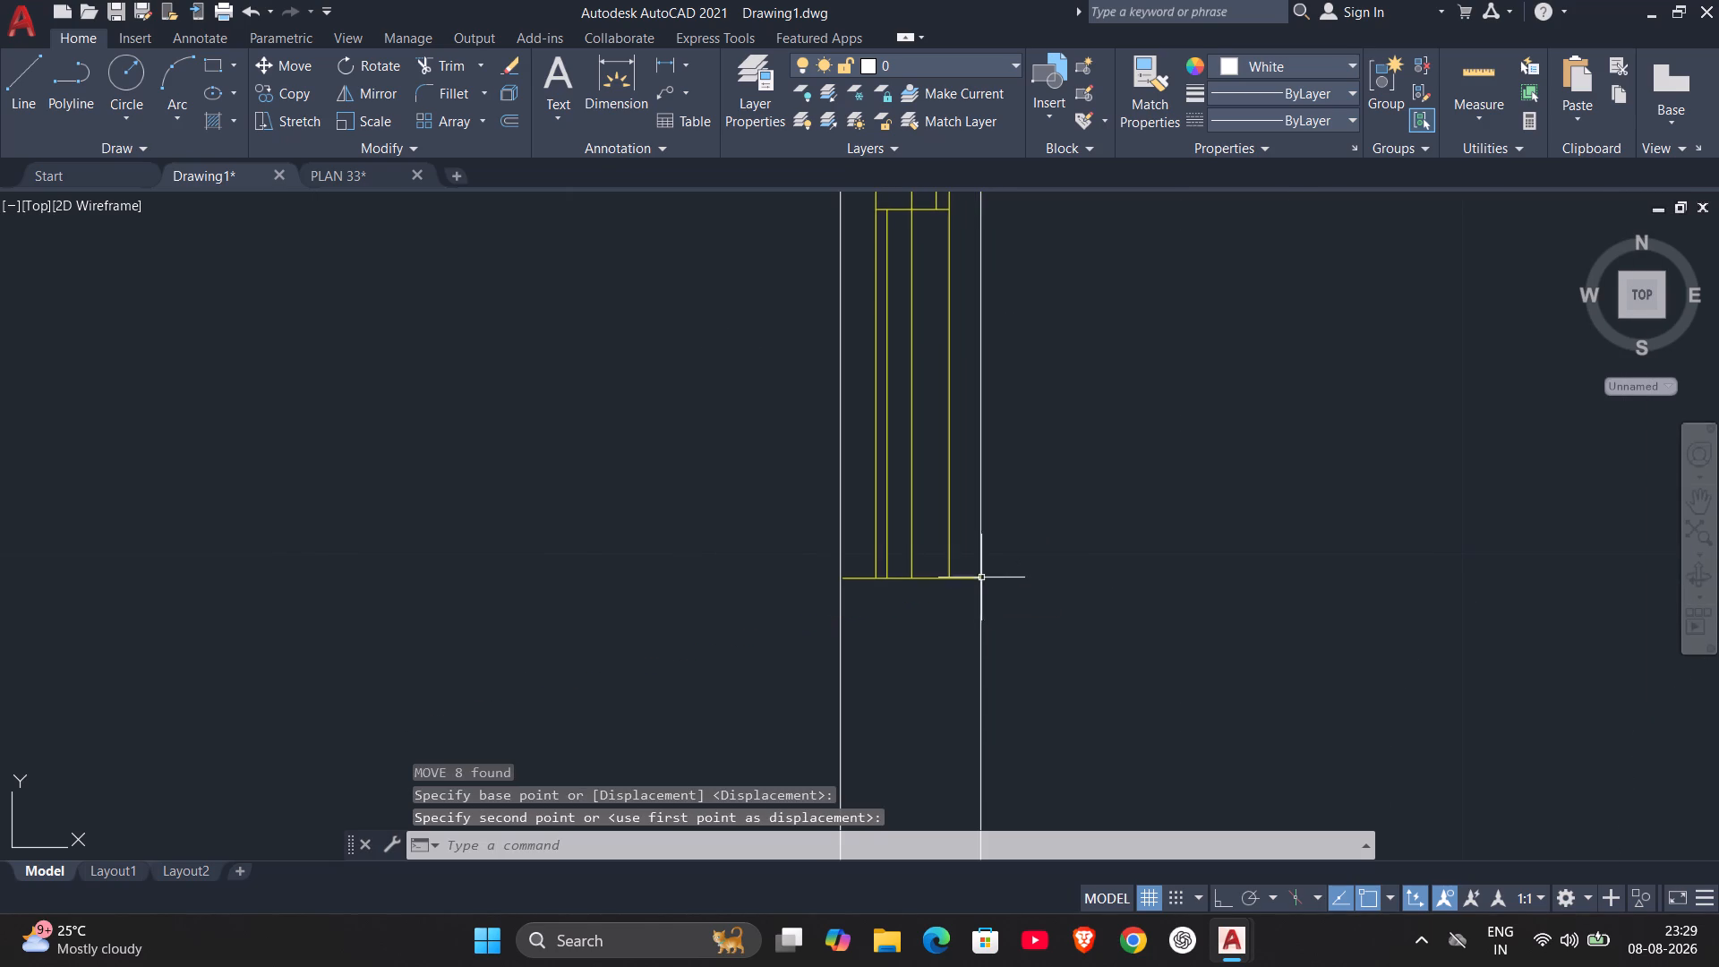
# Examine how the window's north end fits between the inner and outer faces of the west wall.
pyautogui.scroll(-2, 1097, 499)
pyautogui.moveTo(1098, 497); pyautogui.dragTo(1094, 683, button='middle')
pyautogui.scroll(2, 1050, 552)
pyautogui.moveTo(1048, 471); pyautogui.dragTo(1048, 474, button='middle')
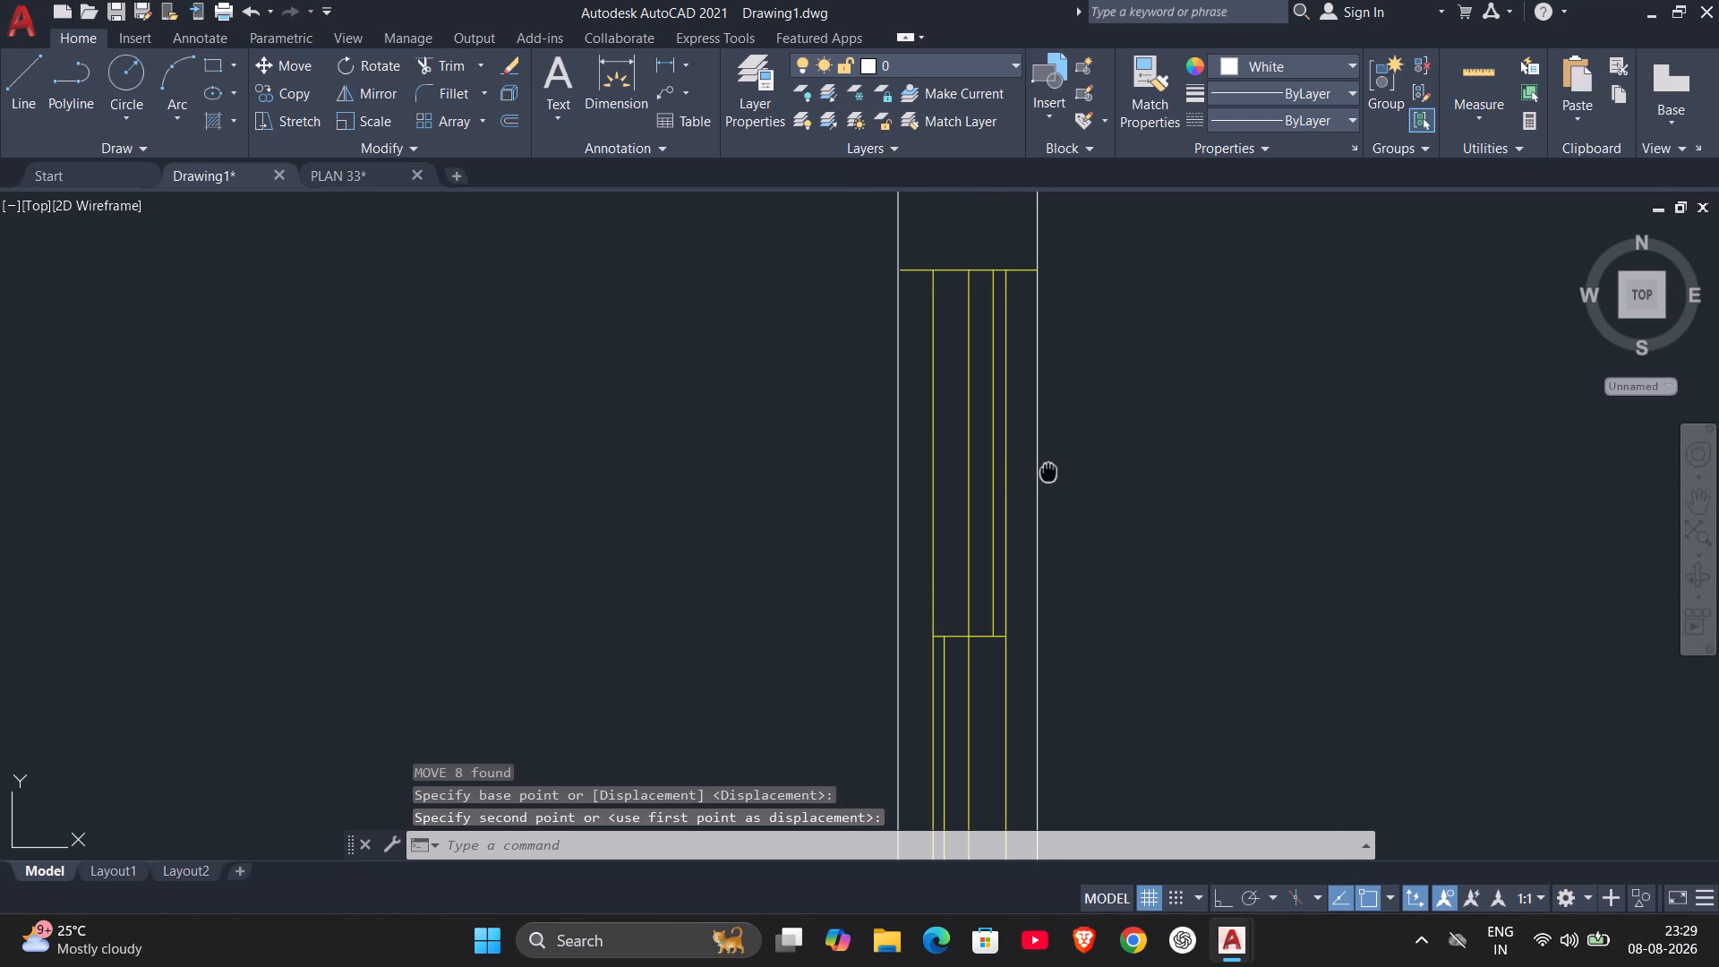
pyautogui.moveTo(1048, 474); pyautogui.dragTo(1070, 585, button='middle')
pyautogui.scroll(2, 1070, 585)
pyautogui.moveTo(1062, 459); pyautogui.dragTo(1127, 785, button='middle')
pyautogui.scroll(2, 1099, 455)
pyautogui.moveTo(1099, 420); pyautogui.dragTo(1450, 370, button='middle')
pyautogui.scroll(-1, 1450, 370)
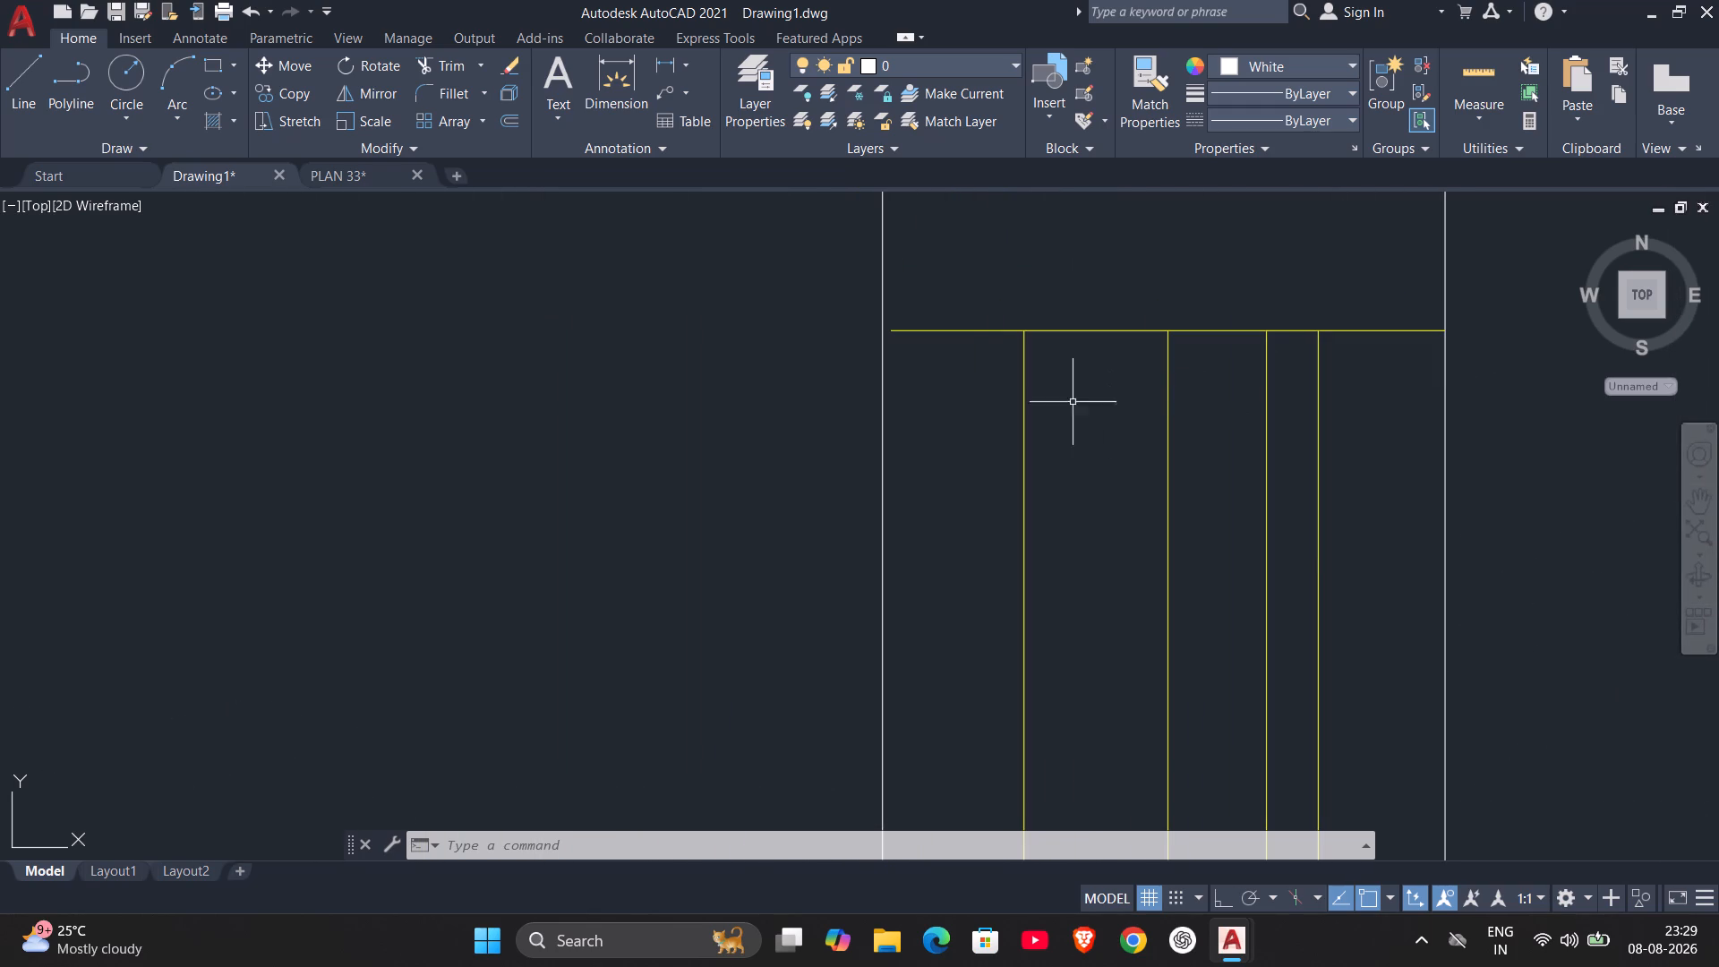
pyautogui.moveTo(945, 349); pyautogui.dragTo(1013, 452, button='middle')
pyautogui.scroll(1, 1003, 450)
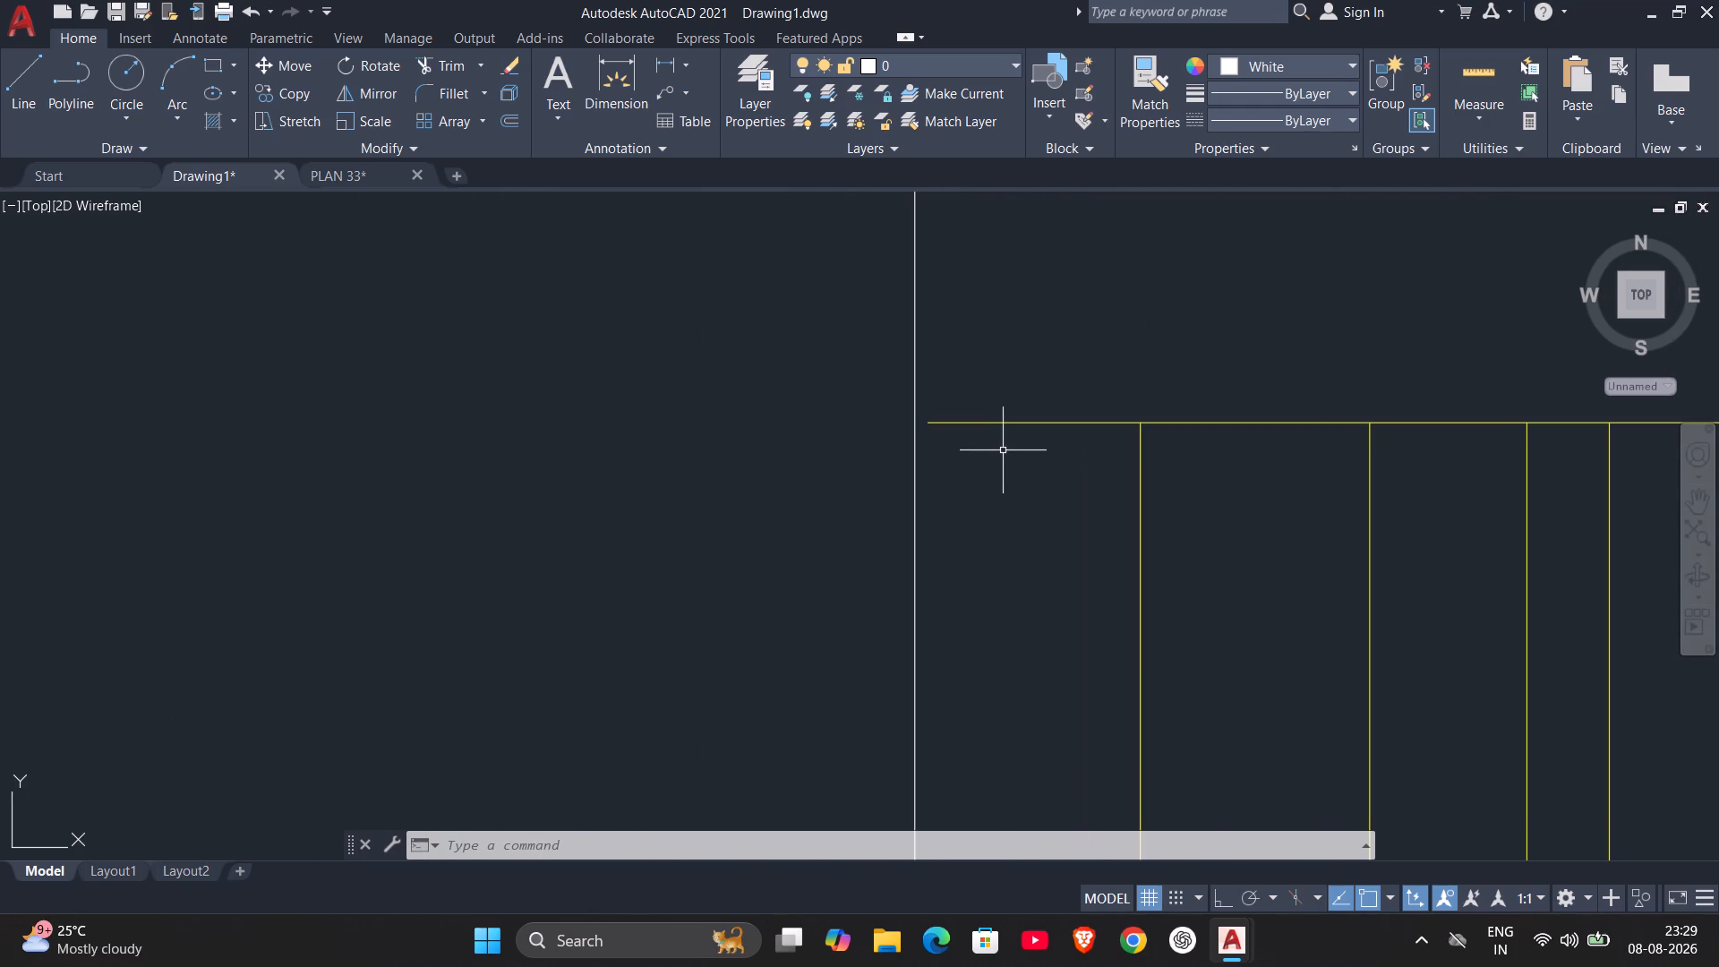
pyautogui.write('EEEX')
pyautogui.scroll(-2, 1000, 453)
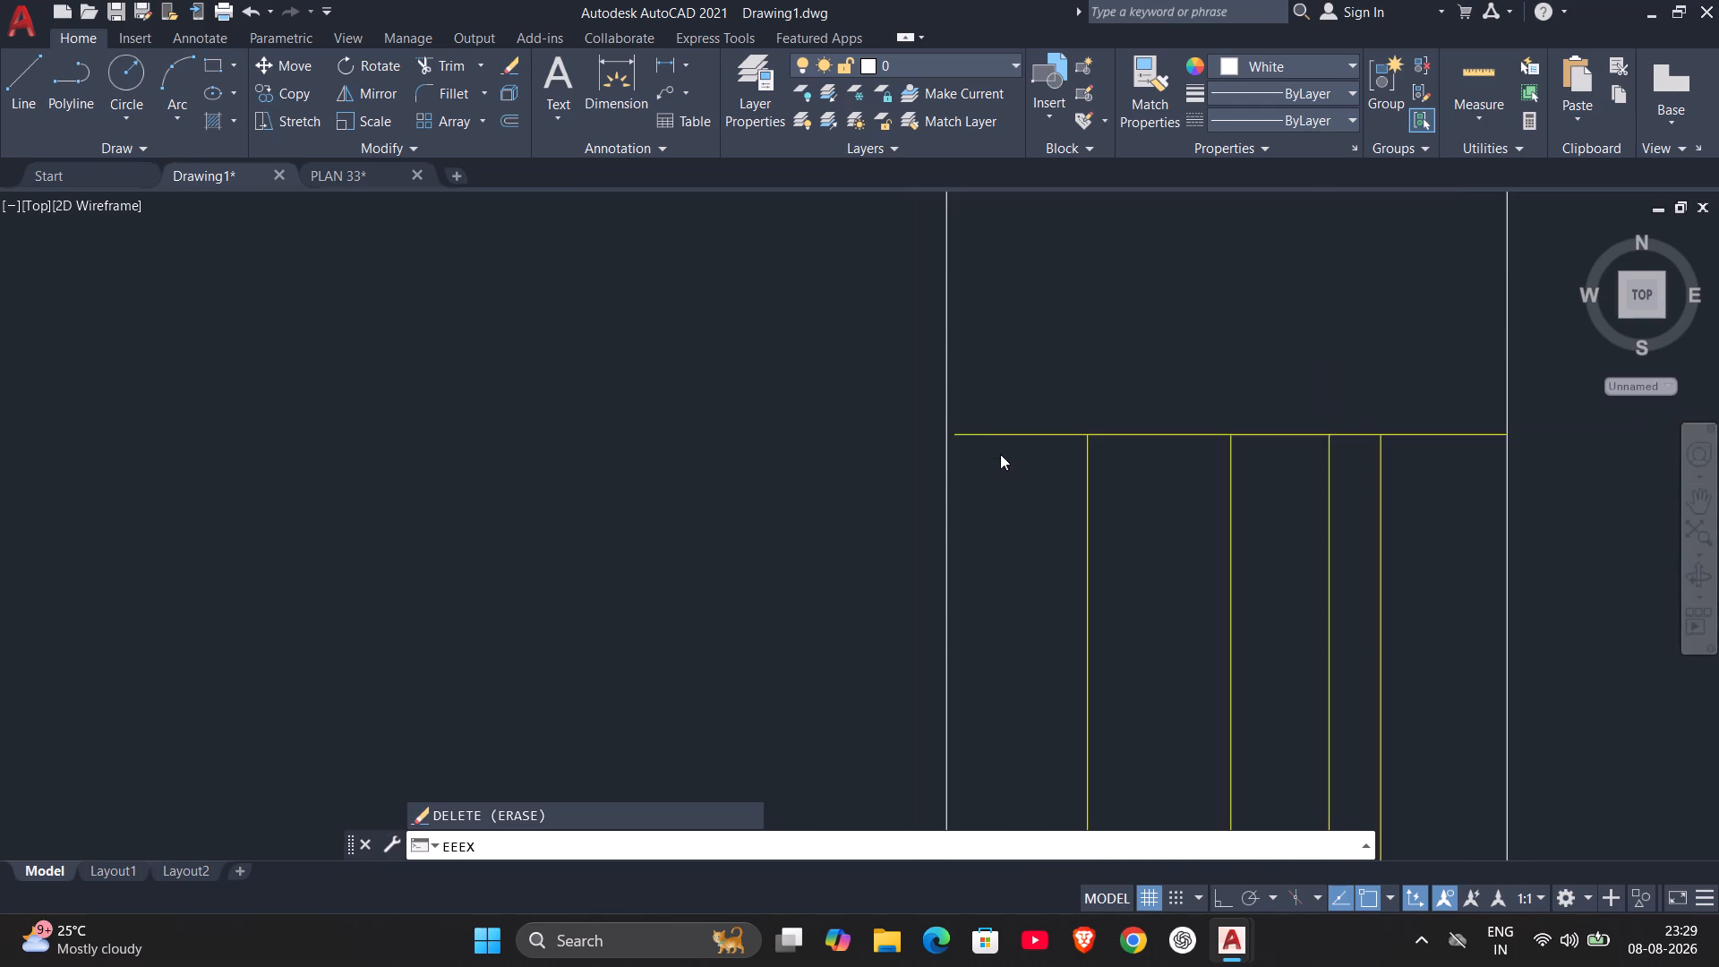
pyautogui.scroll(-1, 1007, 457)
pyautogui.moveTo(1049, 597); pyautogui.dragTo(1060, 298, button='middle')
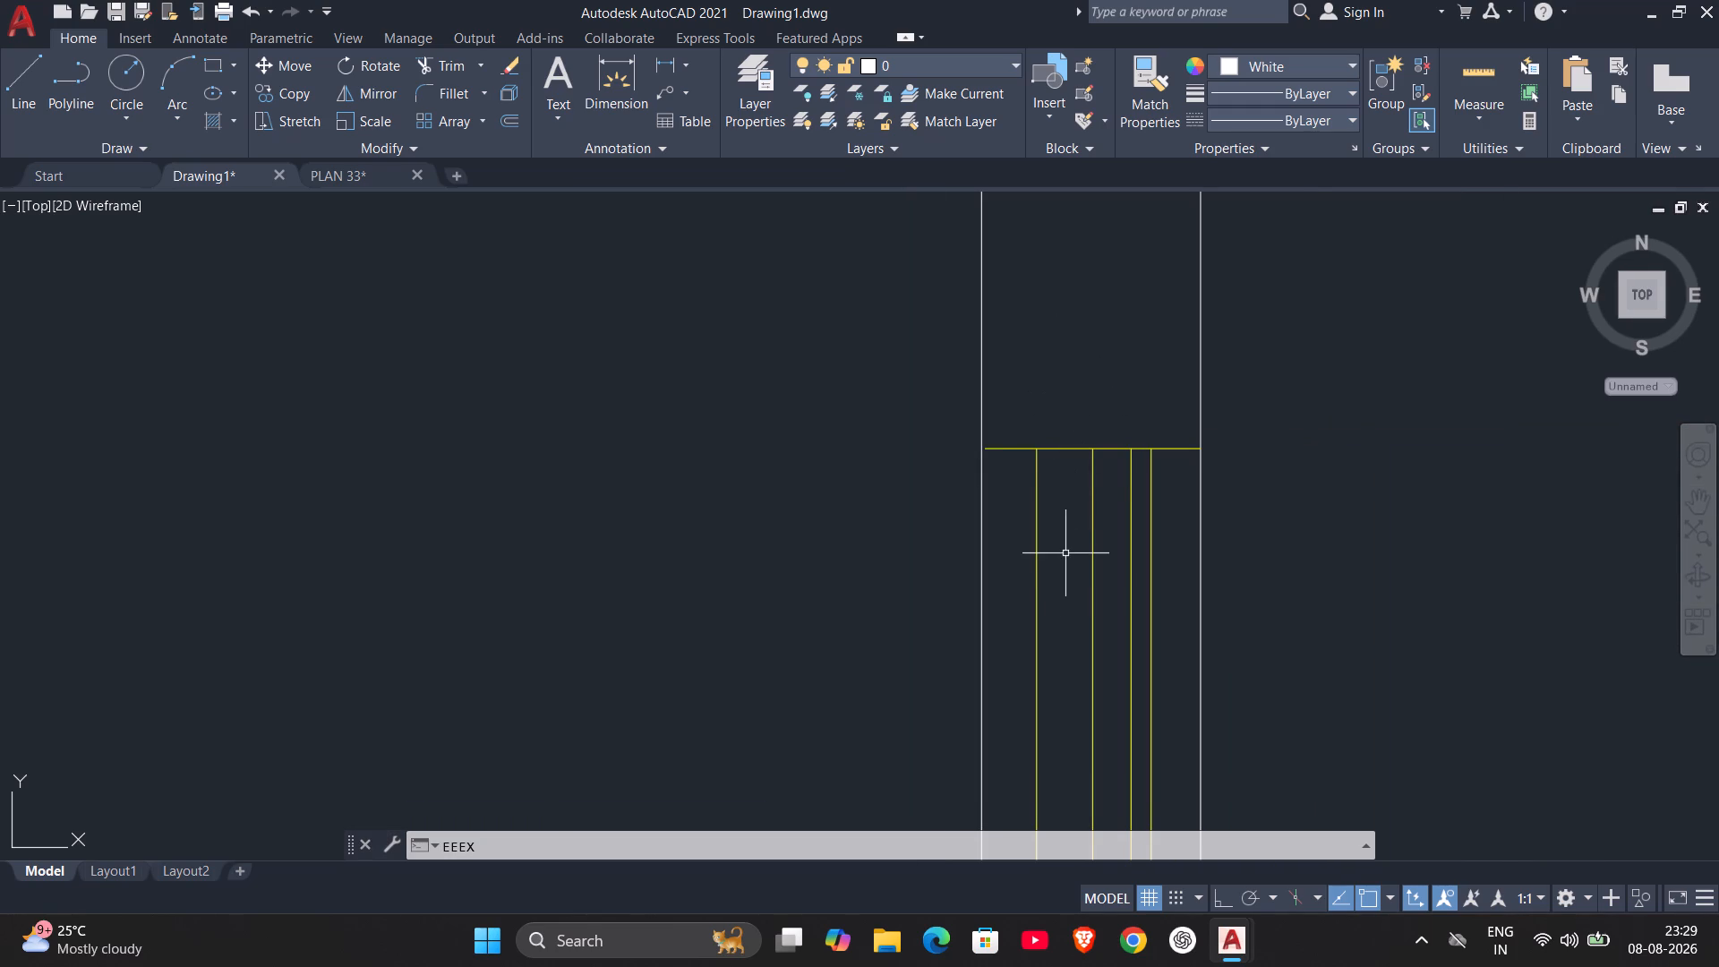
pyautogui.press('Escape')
# Scale the window freehand about its southeast corner so its width matches the west wall's thickness.
pyautogui.scroll(-1, 1084, 693)
pyautogui.moveTo(1079, 707); pyautogui.dragTo(1059, 237, button='middle')
pyautogui.moveTo(1005, 801); pyautogui.dragTo(1004, 630, button='middle')
pyautogui.scroll(2, 1001, 610)
pyautogui.scroll(-3, 1300, 624)
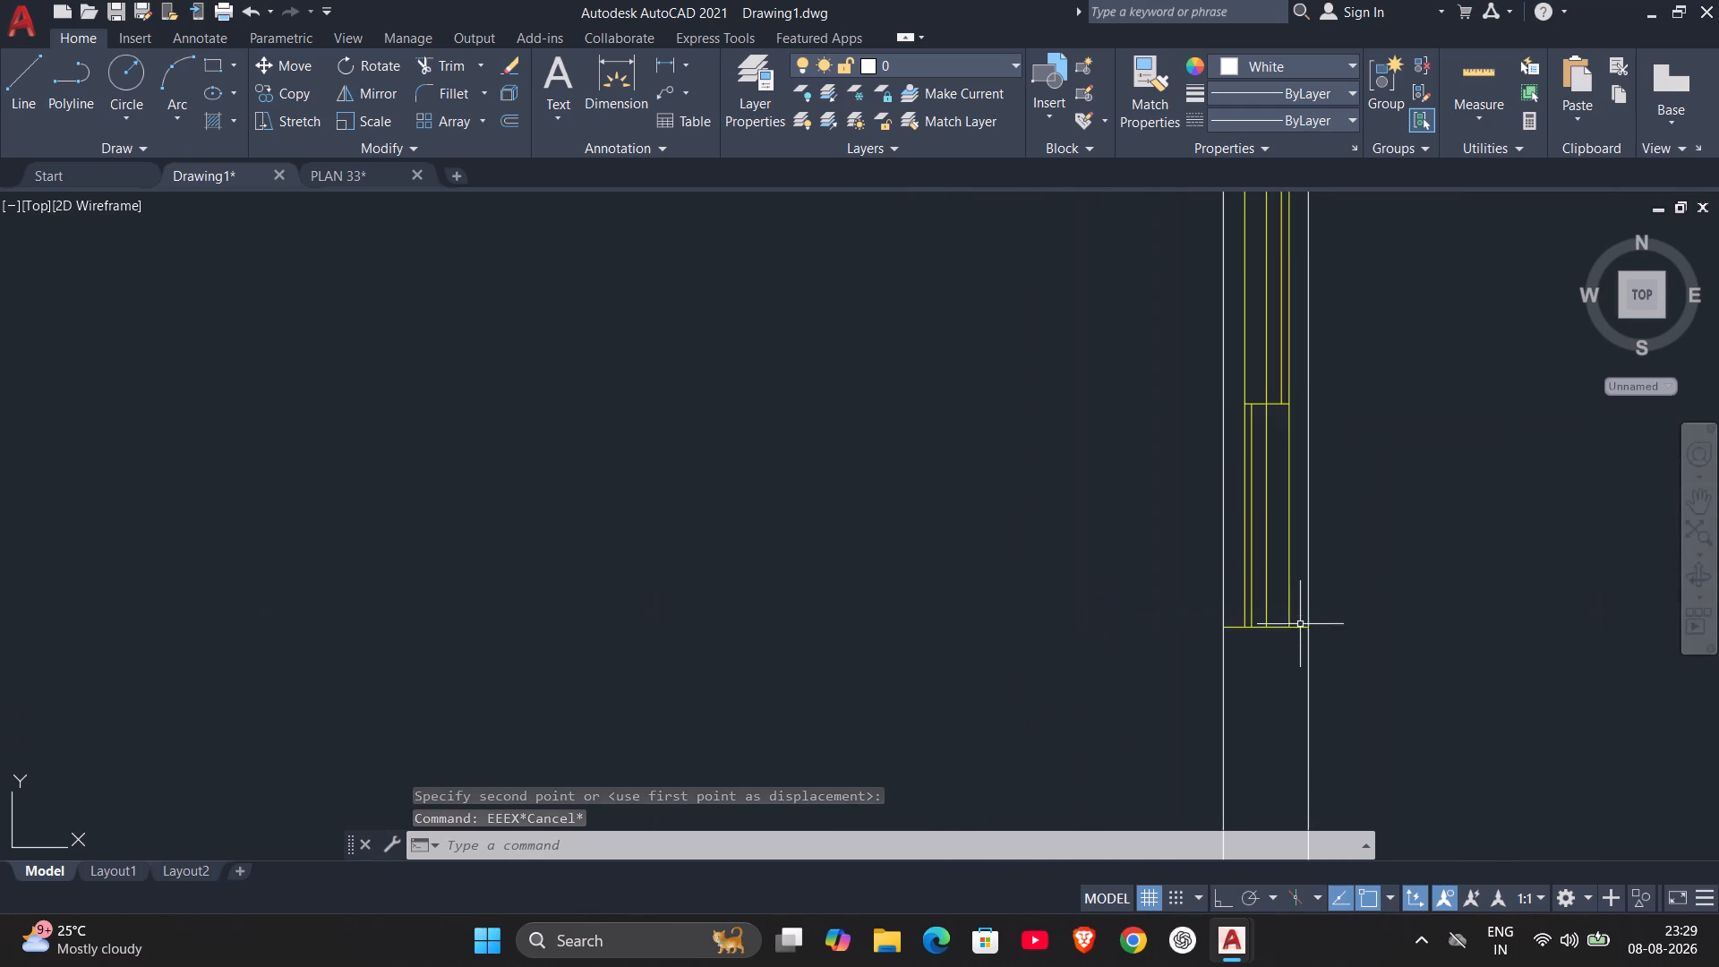
pyautogui.scroll(-2, 1201, 407)
pyautogui.moveTo(1199, 394); pyautogui.dragTo(1153, 567, button='middle')
pyautogui.moveTo(1116, 428); pyautogui.dragTo(1249, 517)
pyautogui.click(1342, 757)
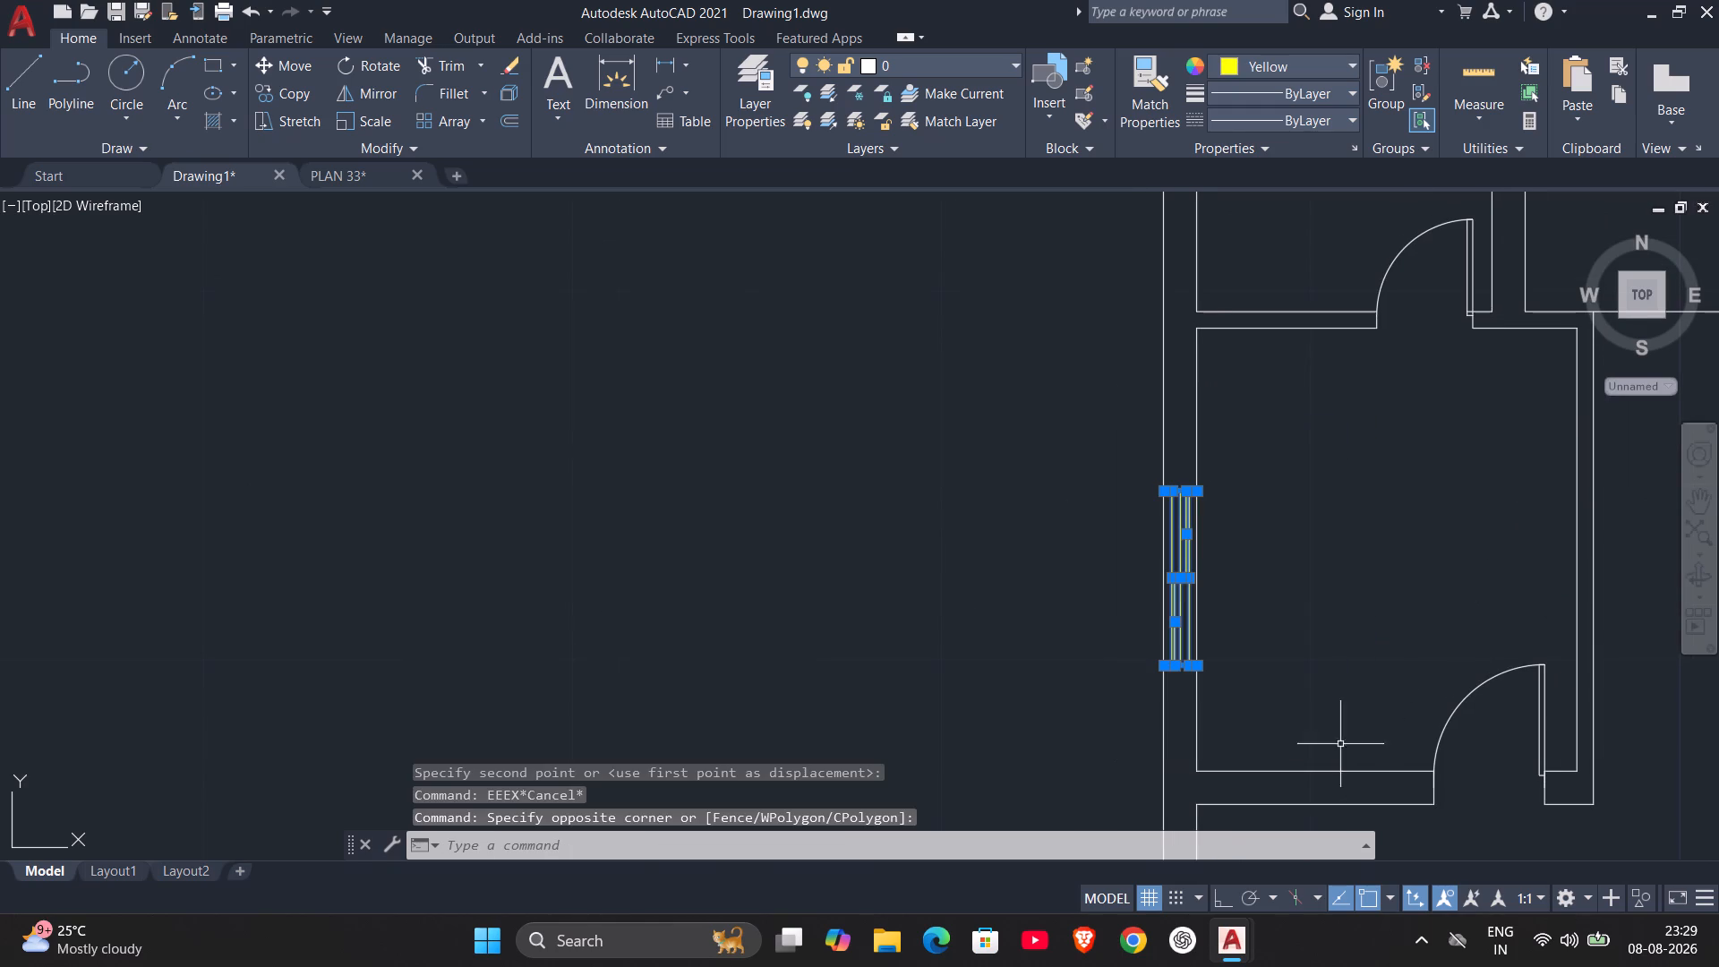
pyautogui.write('SC')
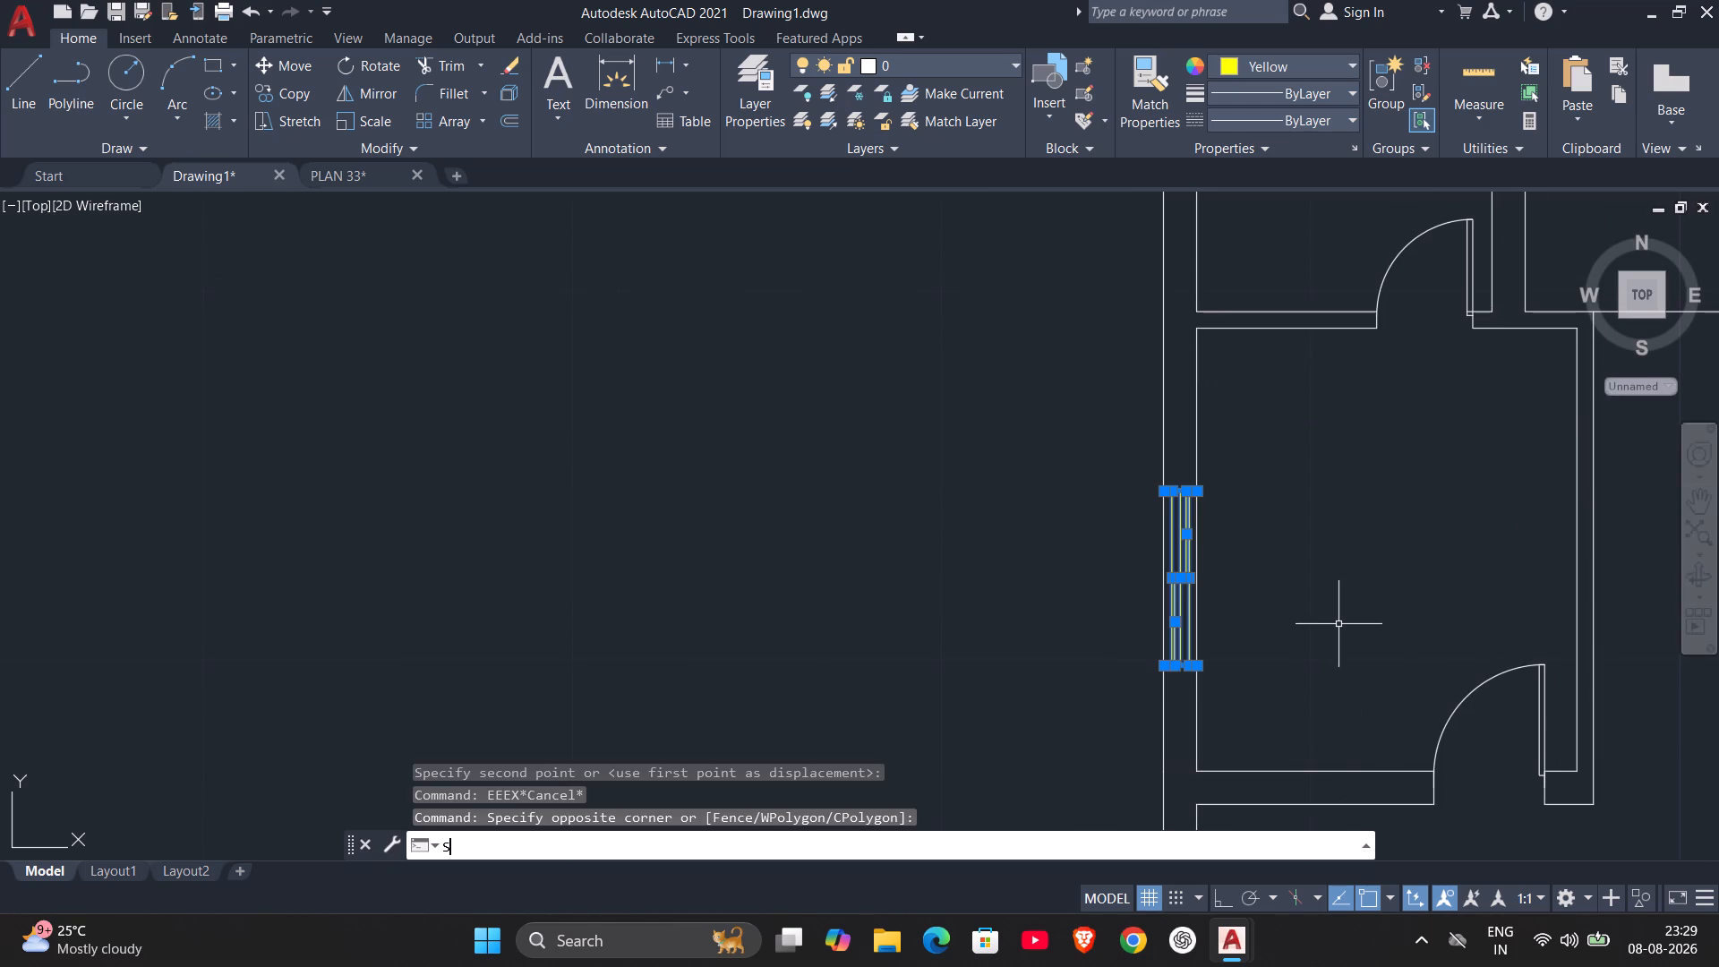
pyautogui.press('Return')
pyautogui.scroll(3, 1197, 645)
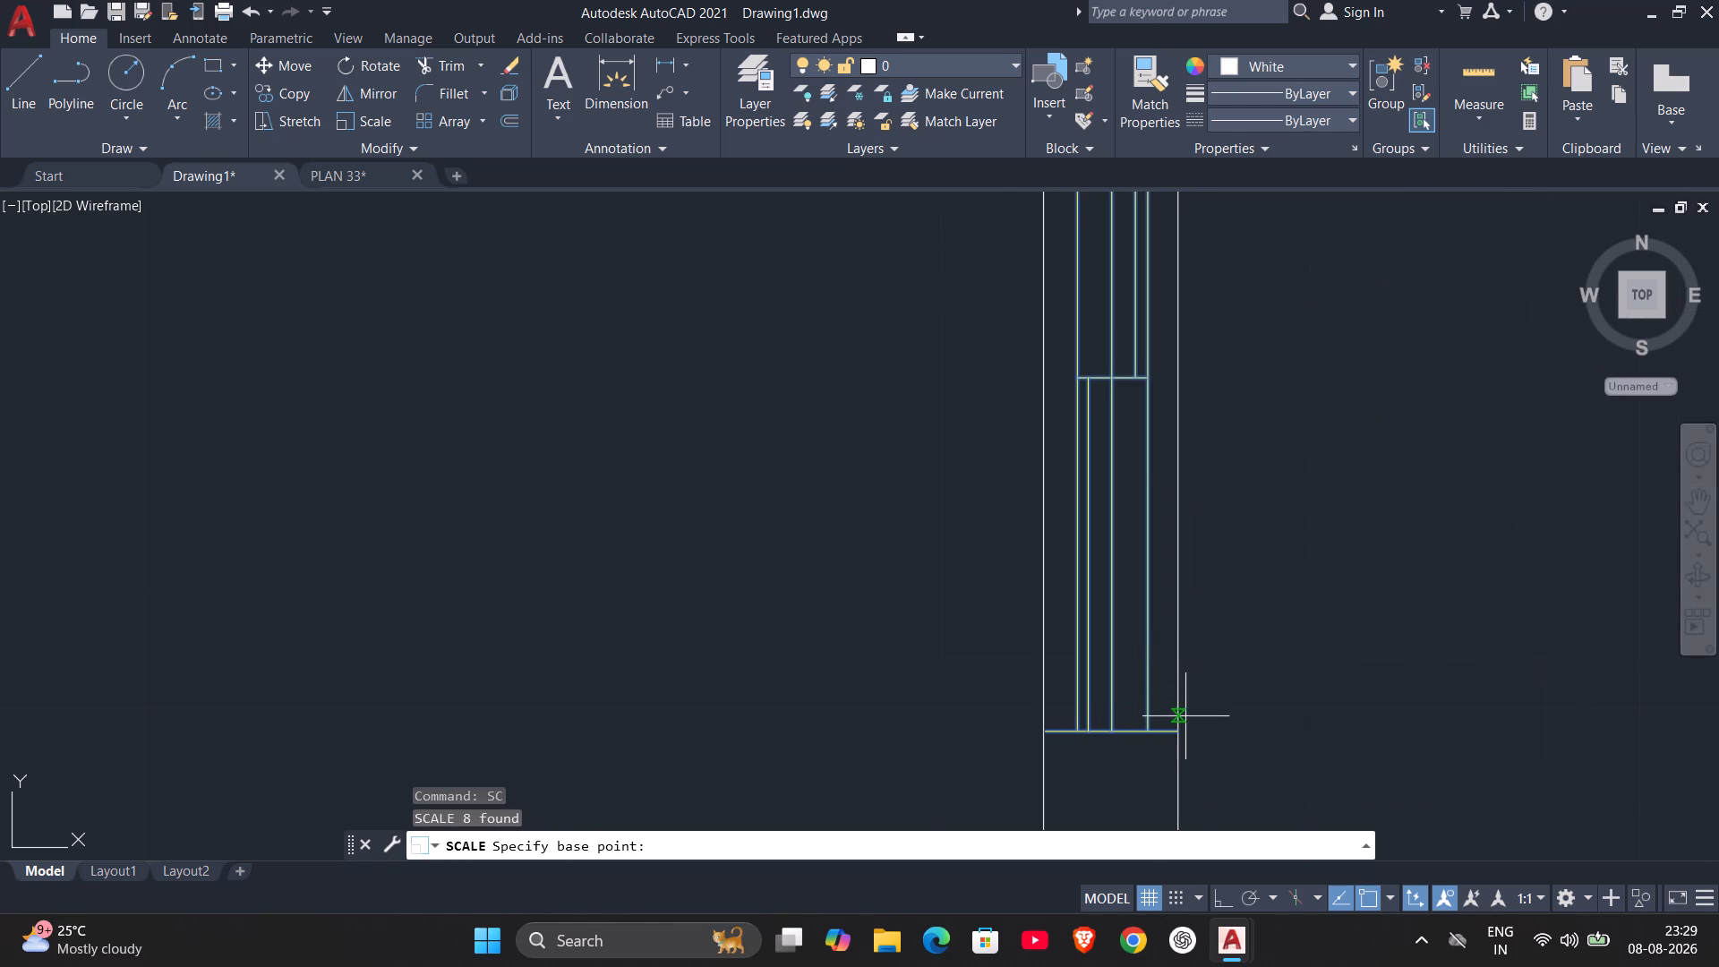
pyautogui.scroll(3, 1185, 718)
pyautogui.moveTo(1176, 737); pyautogui.dragTo(1278, 593, button='middle')
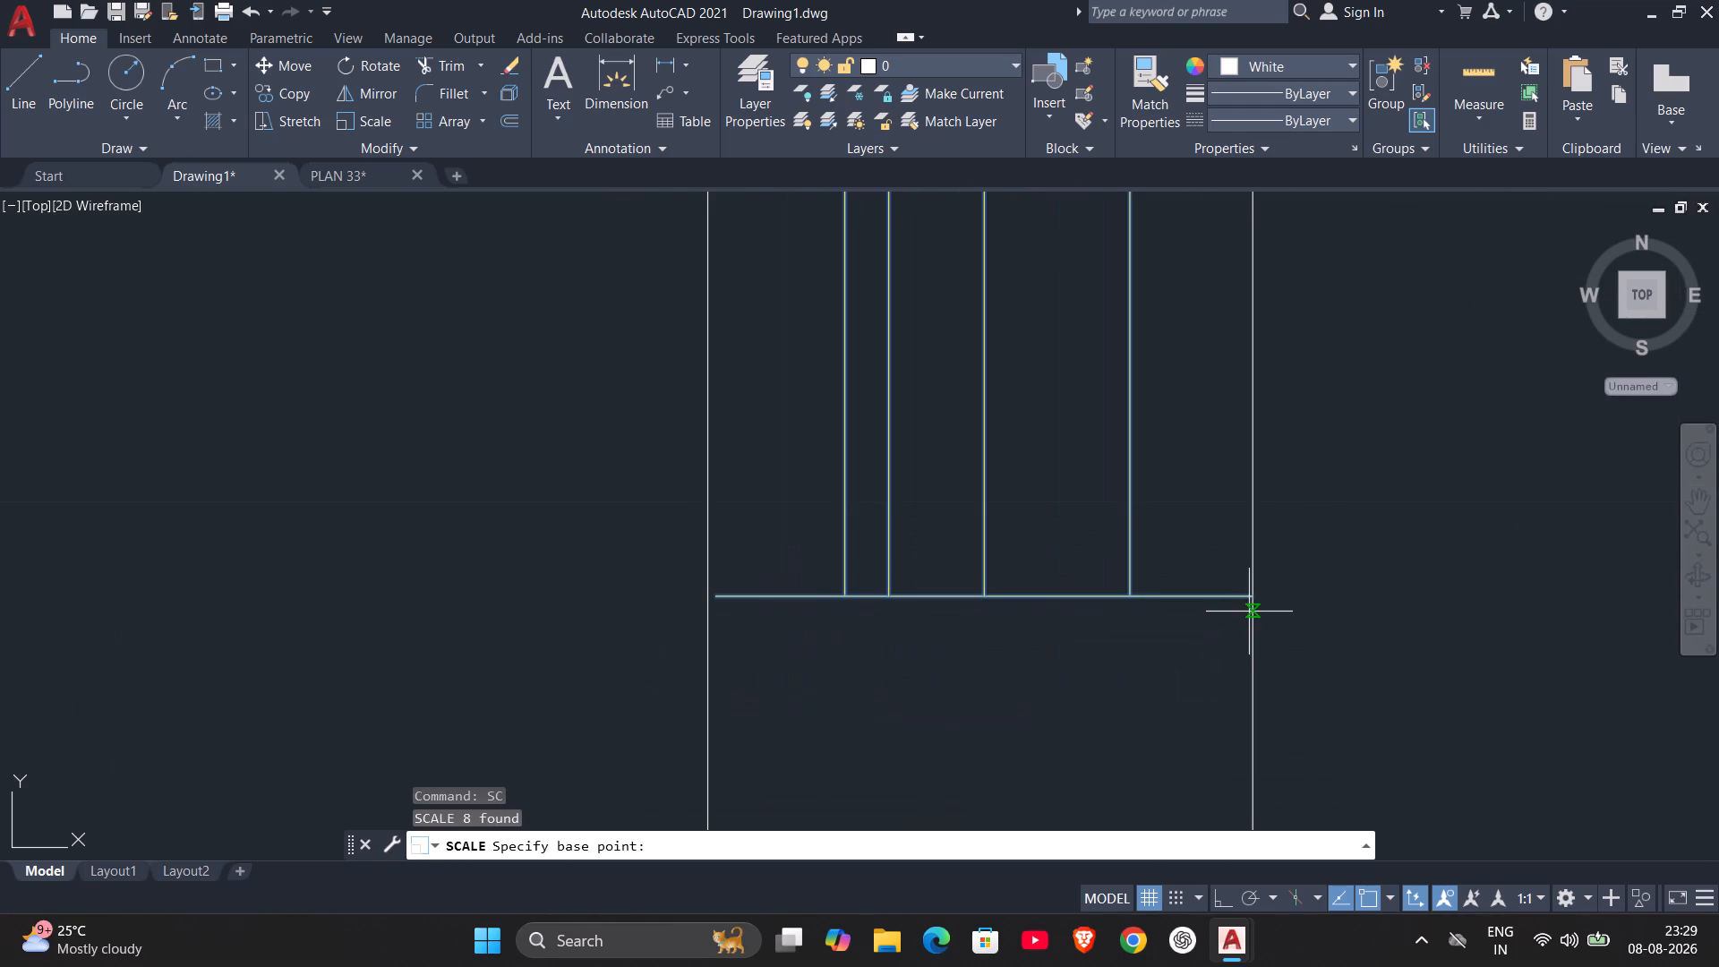
pyautogui.click(1250, 598)
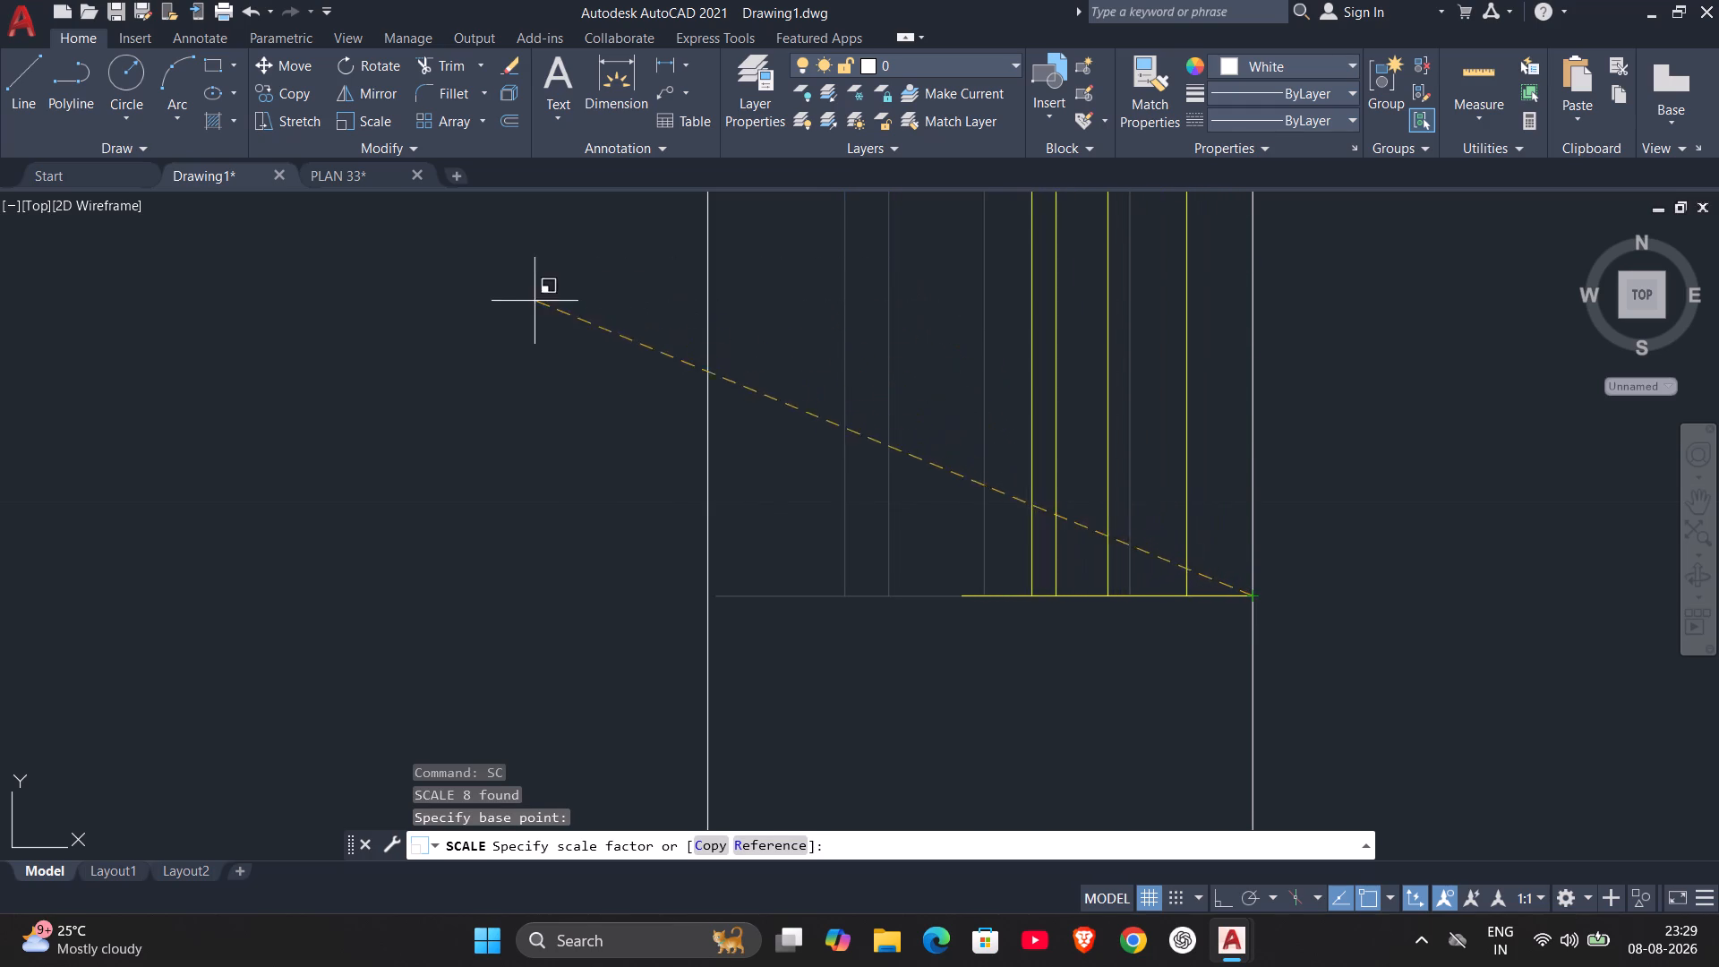
pyautogui.scroll(-2, 193, 299)
pyautogui.moveTo(196, 291); pyautogui.dragTo(631, 584, button='middle')
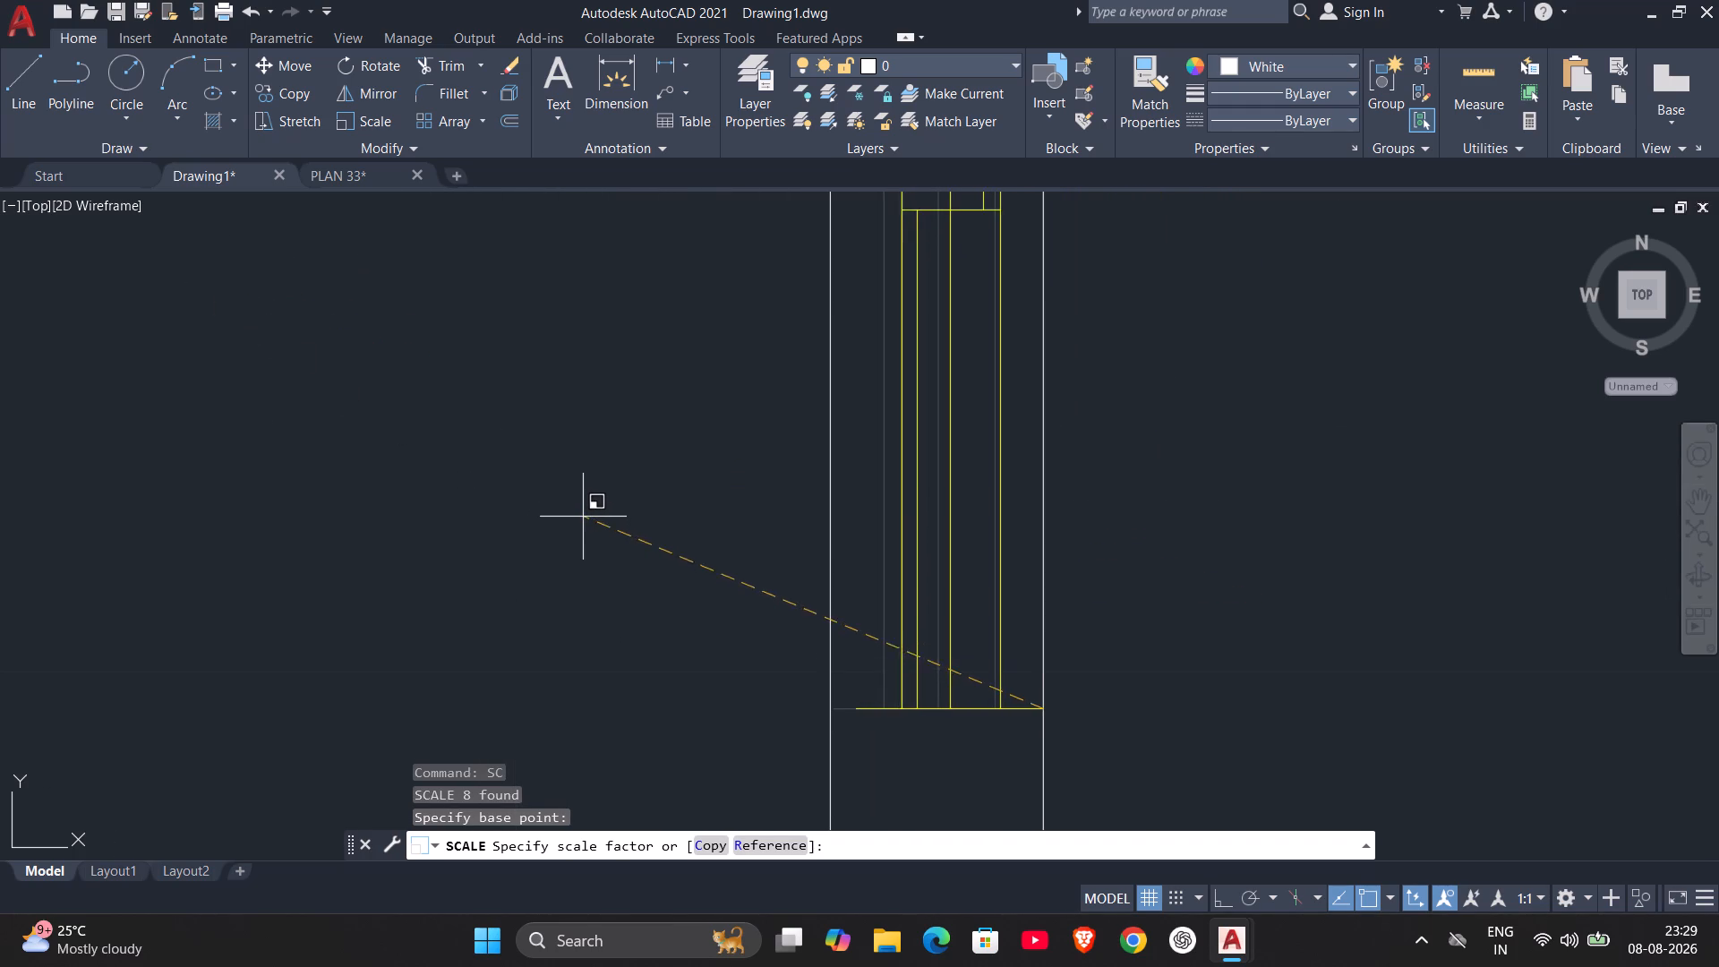
pyautogui.scroll(1, 572, 481)
pyautogui.scroll(-1, 597, 486)
pyautogui.moveTo(608, 491); pyautogui.dragTo(618, 422, button='middle')
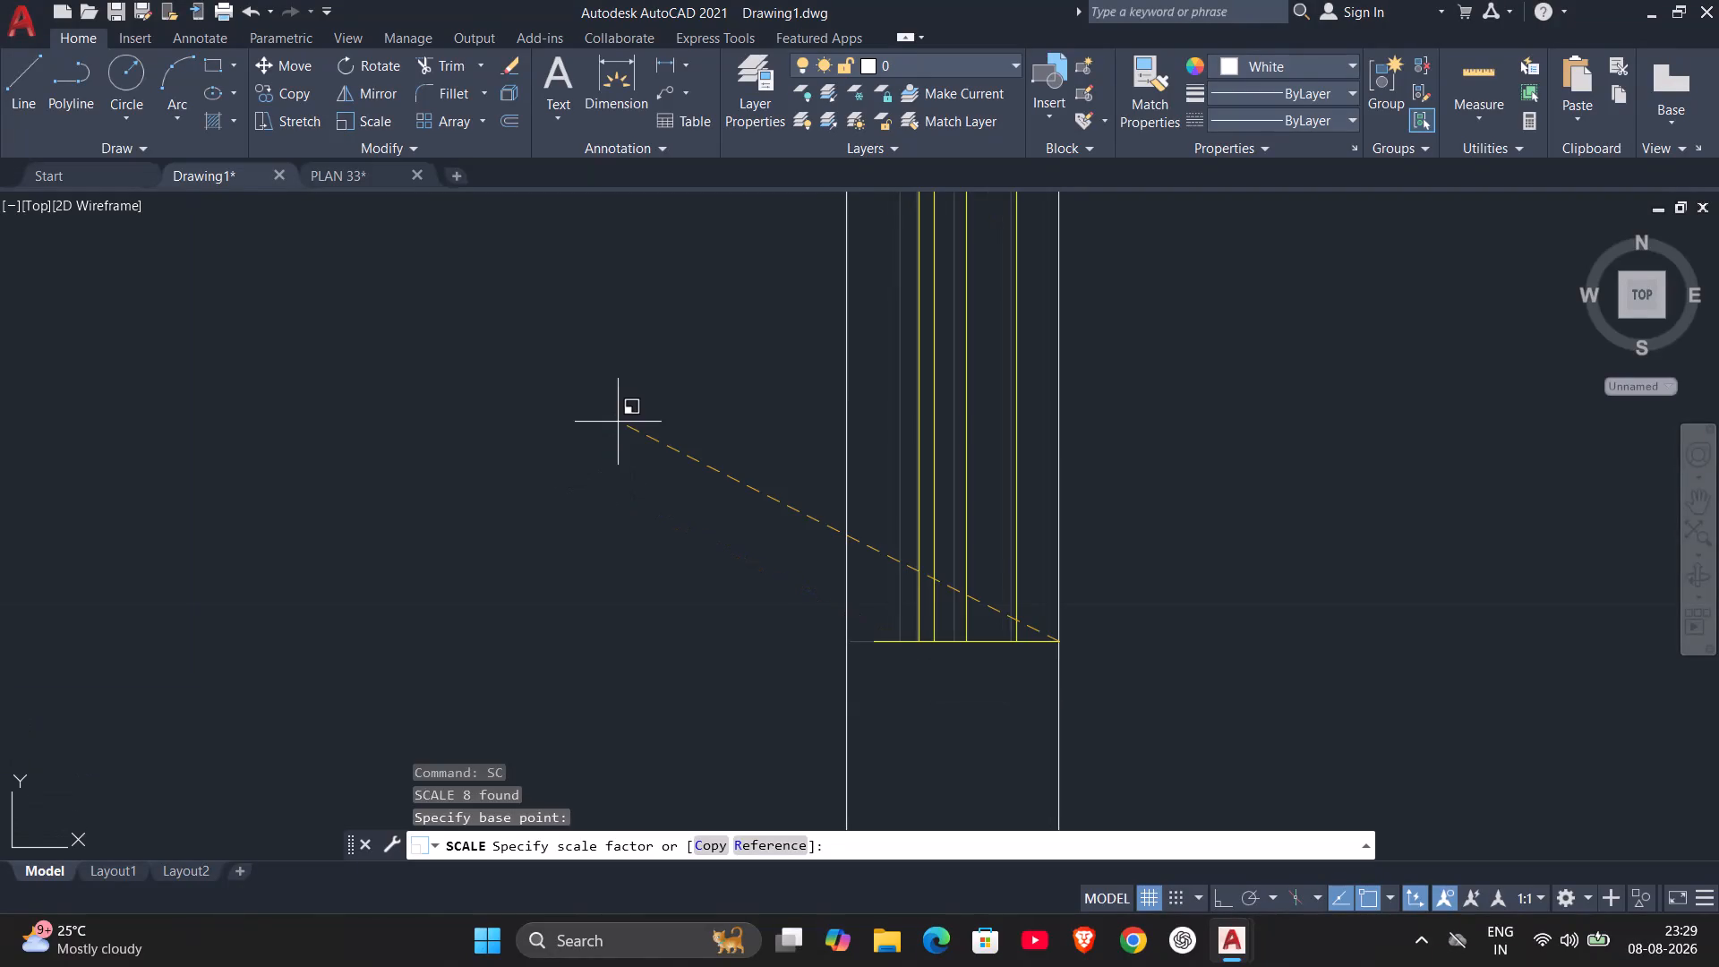
pyautogui.click(571, 353)
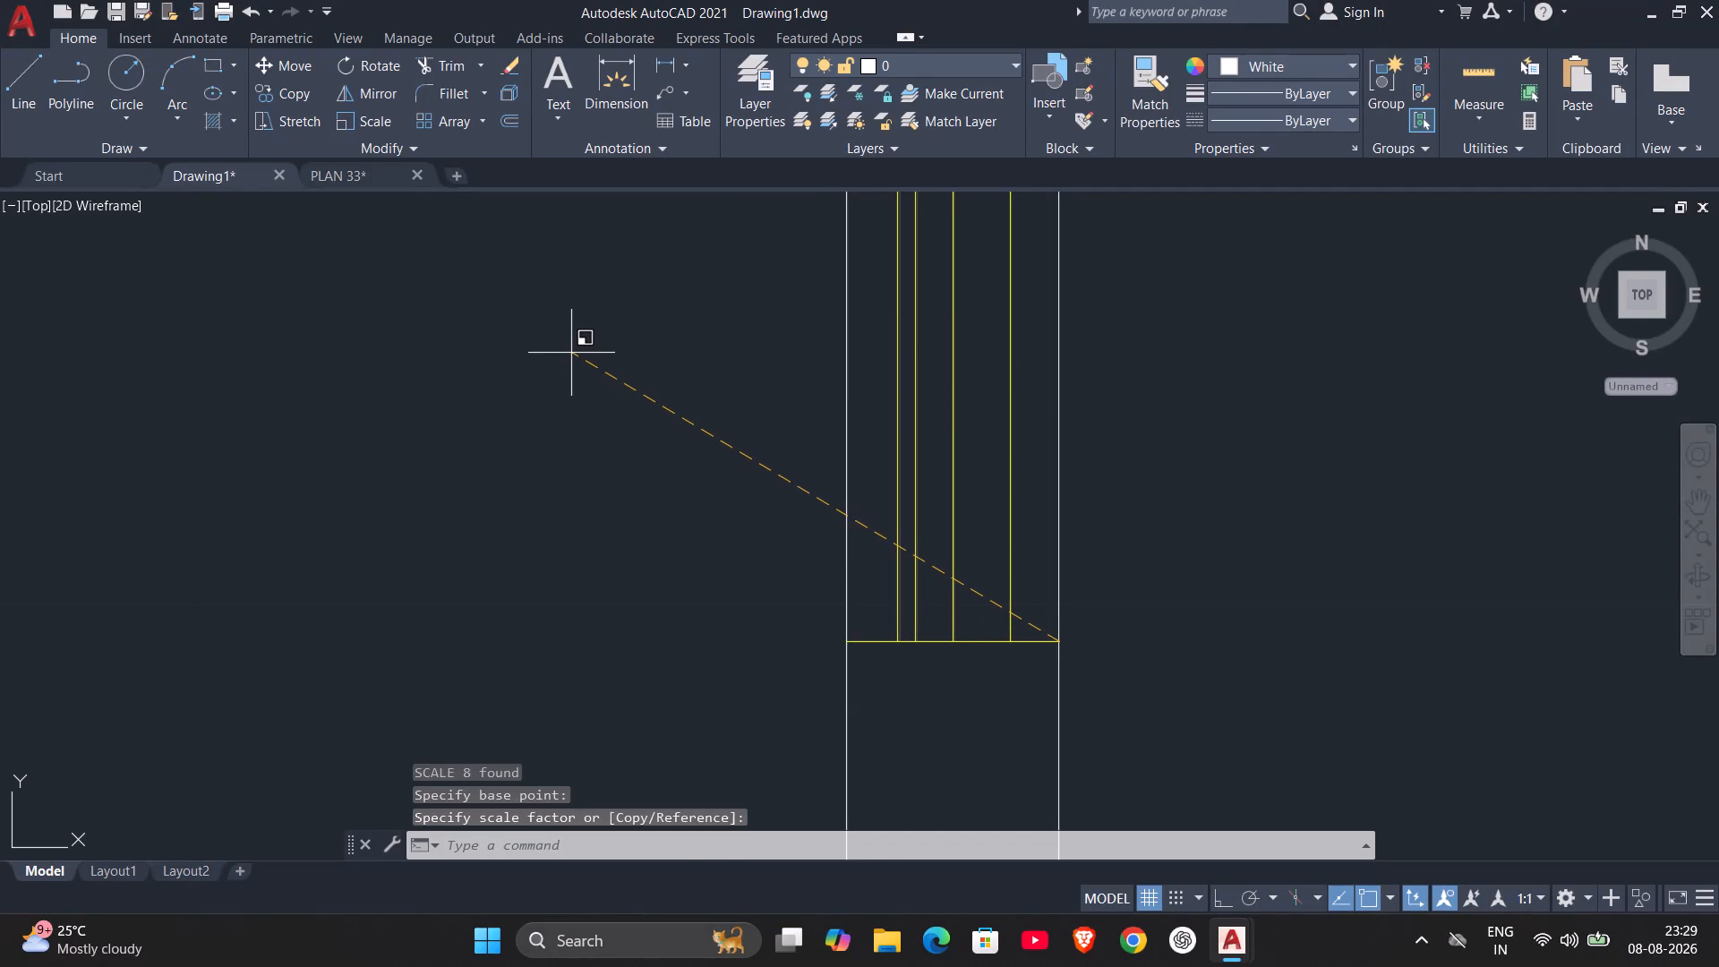
# Trim the overhang of the window's north end line back to the outer face of the west wall.
pyautogui.scroll(-3, 1107, 328)
pyautogui.moveTo(1169, 298); pyautogui.dragTo(1119, 655, button='middle')
pyautogui.scroll(-1, 1175, 326)
pyautogui.scroll(3, 1051, 554)
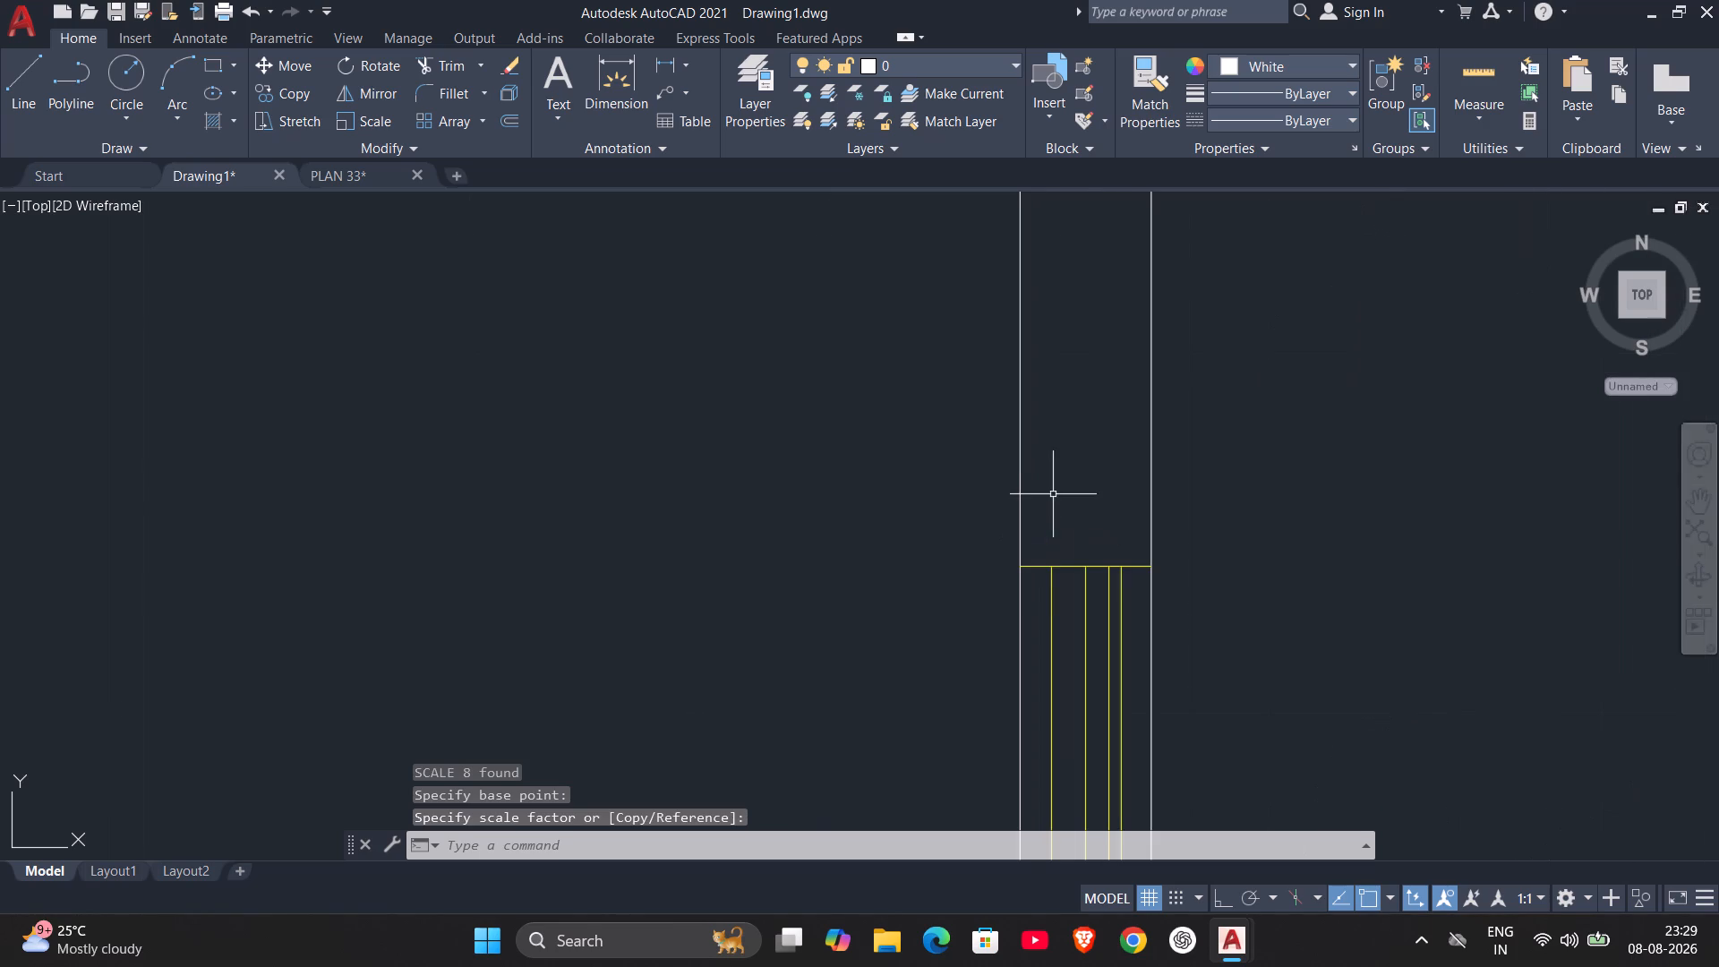
pyautogui.scroll(4, 1058, 575)
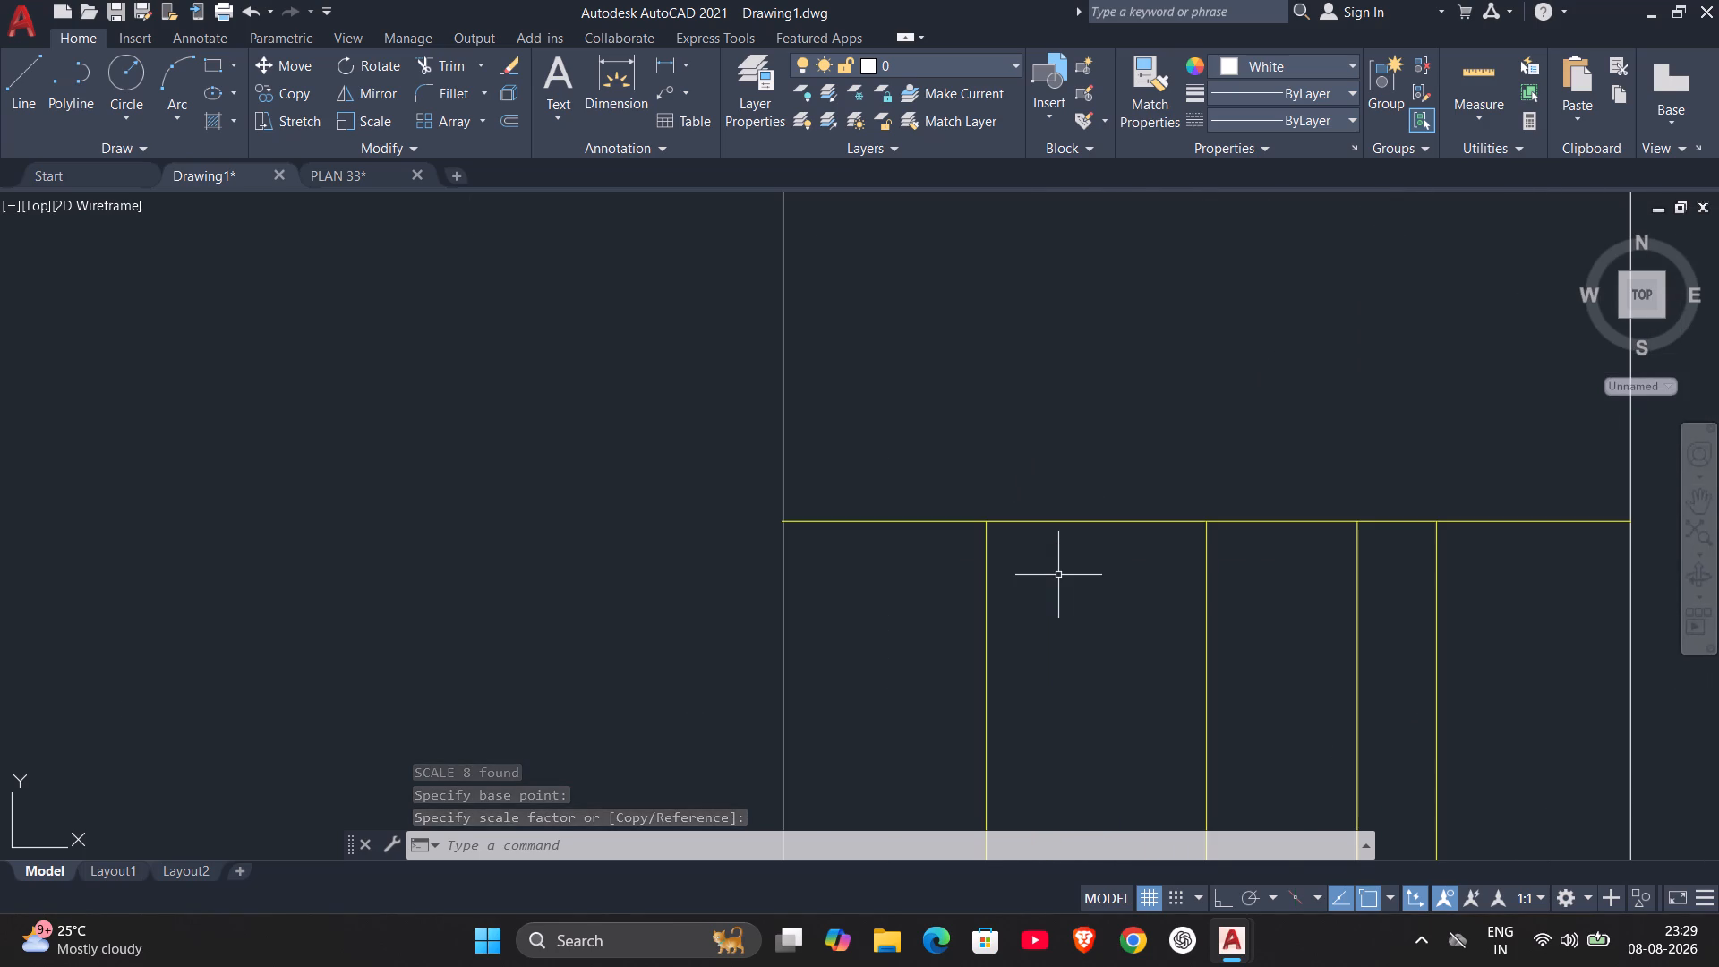
pyautogui.scroll(3, 823, 484)
pyautogui.scroll(2, 766, 572)
pyautogui.scroll(-3, 765, 572)
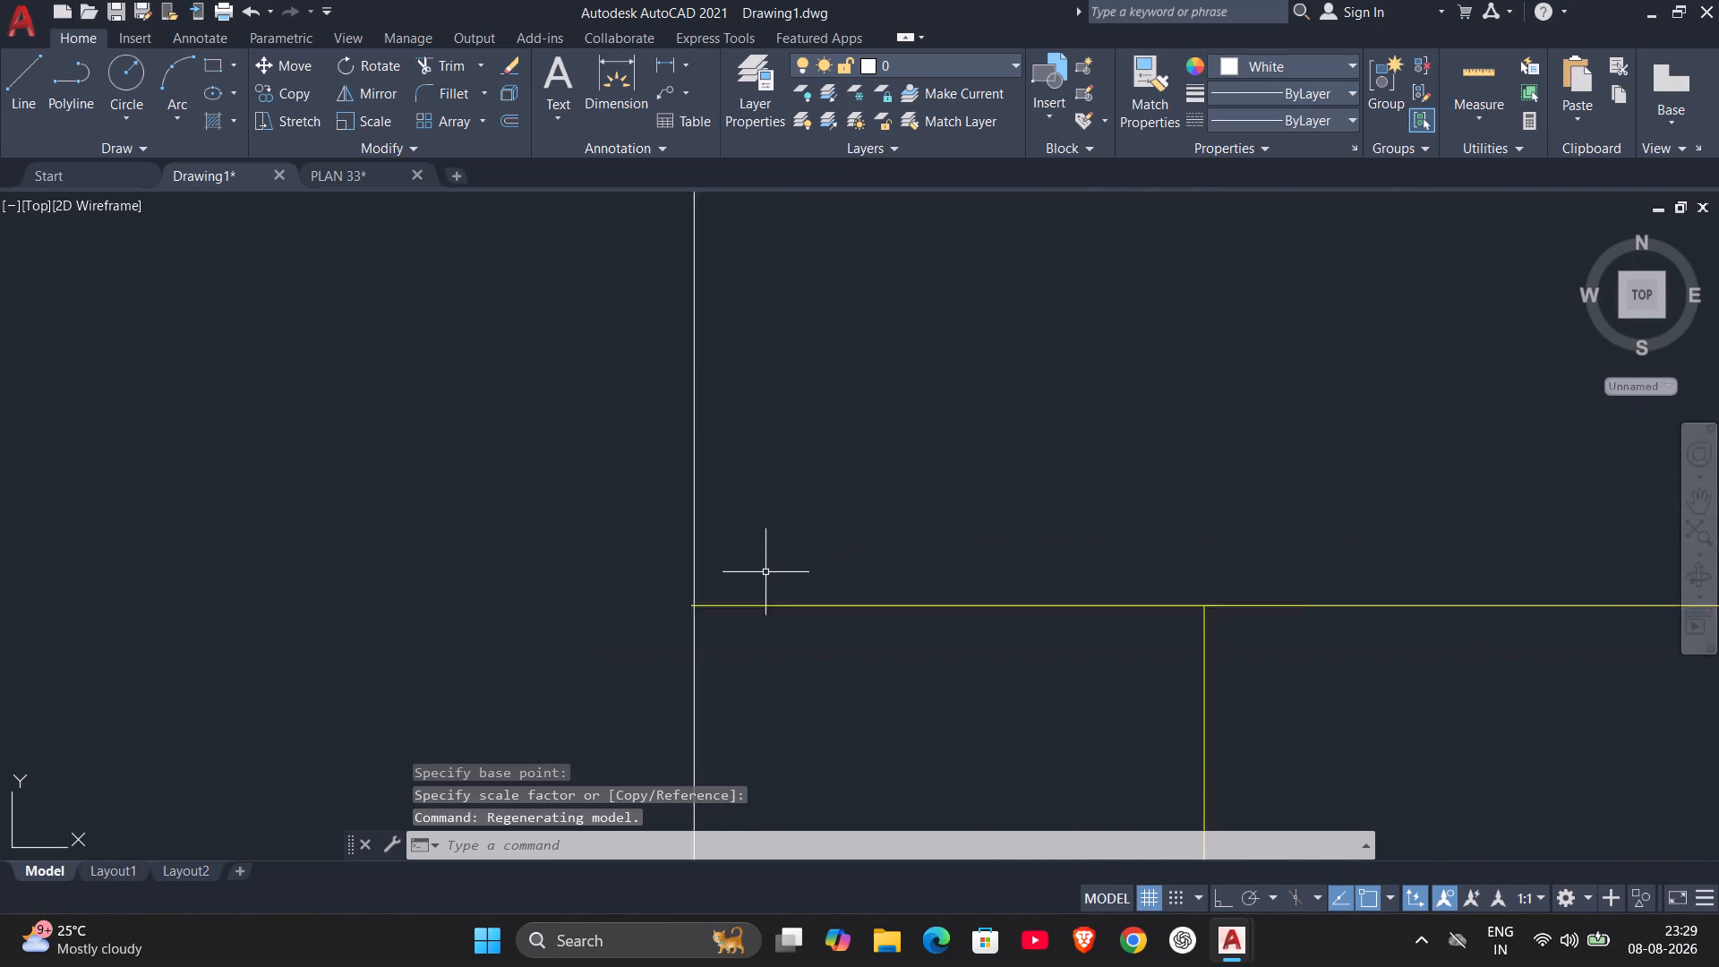
pyautogui.scroll(-7, 765, 572)
pyautogui.scroll(8, 844, 667)
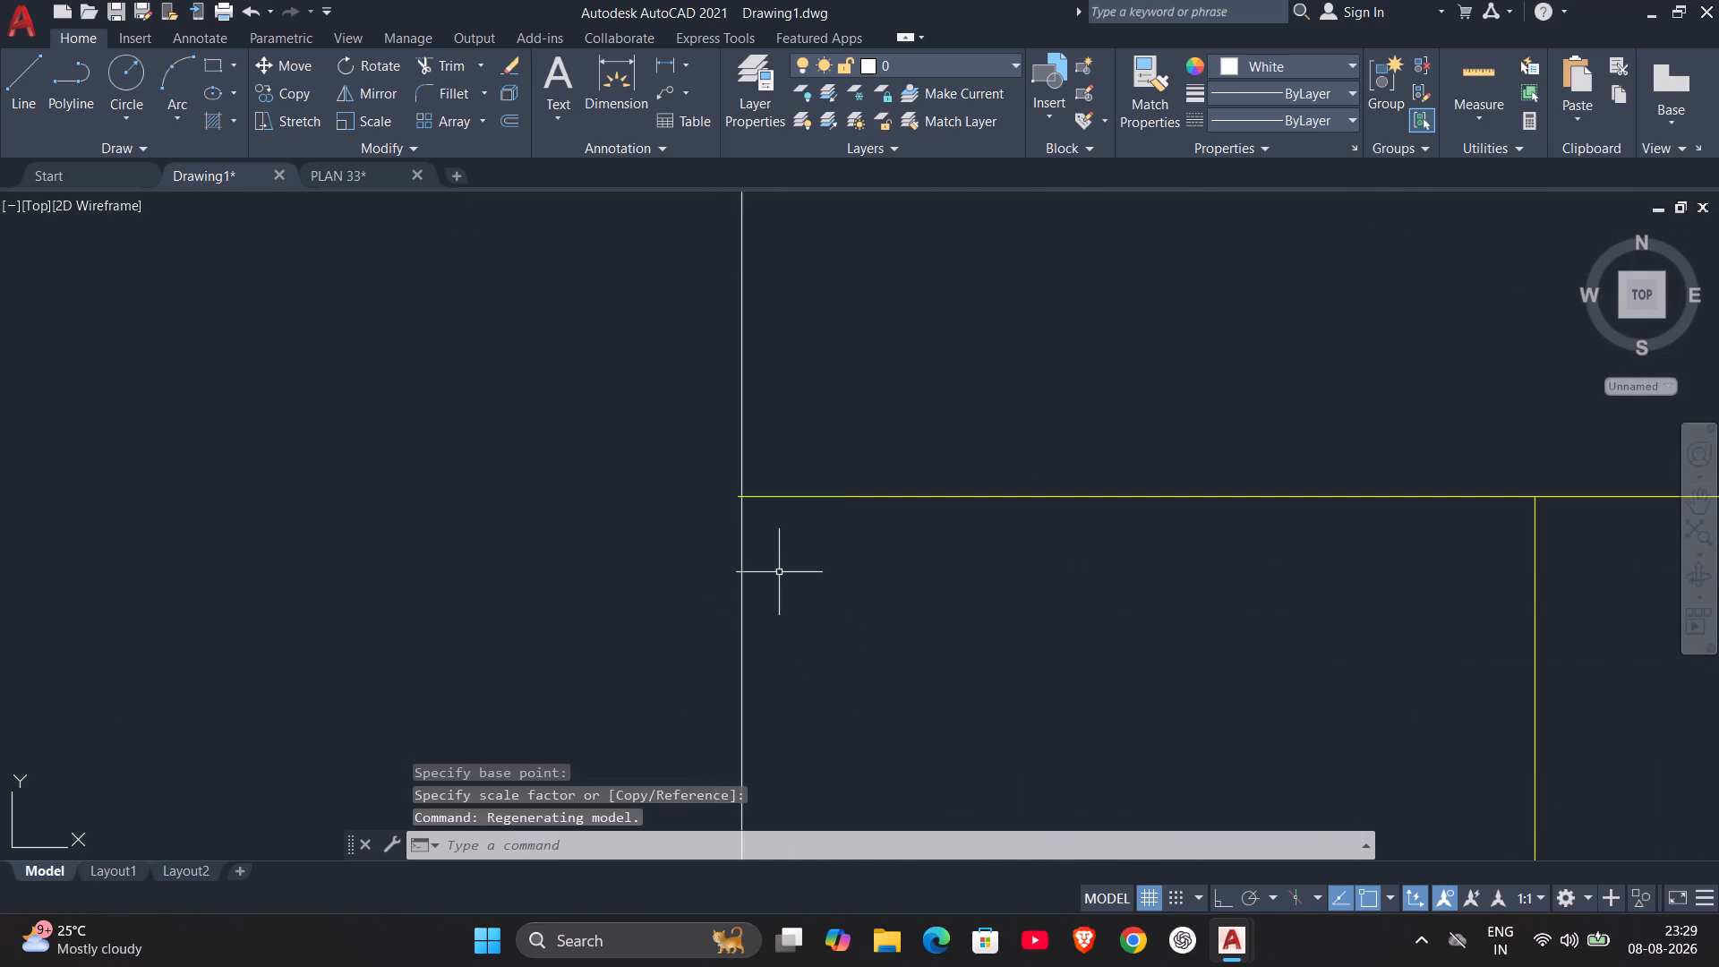
pyautogui.scroll(1, 779, 569)
pyautogui.moveTo(779, 563); pyautogui.dragTo(1038, 768, button='middle')
pyautogui.scroll(4, 963, 689)
pyautogui.moveTo(1002, 639); pyautogui.dragTo(1015, 701, button='middle')
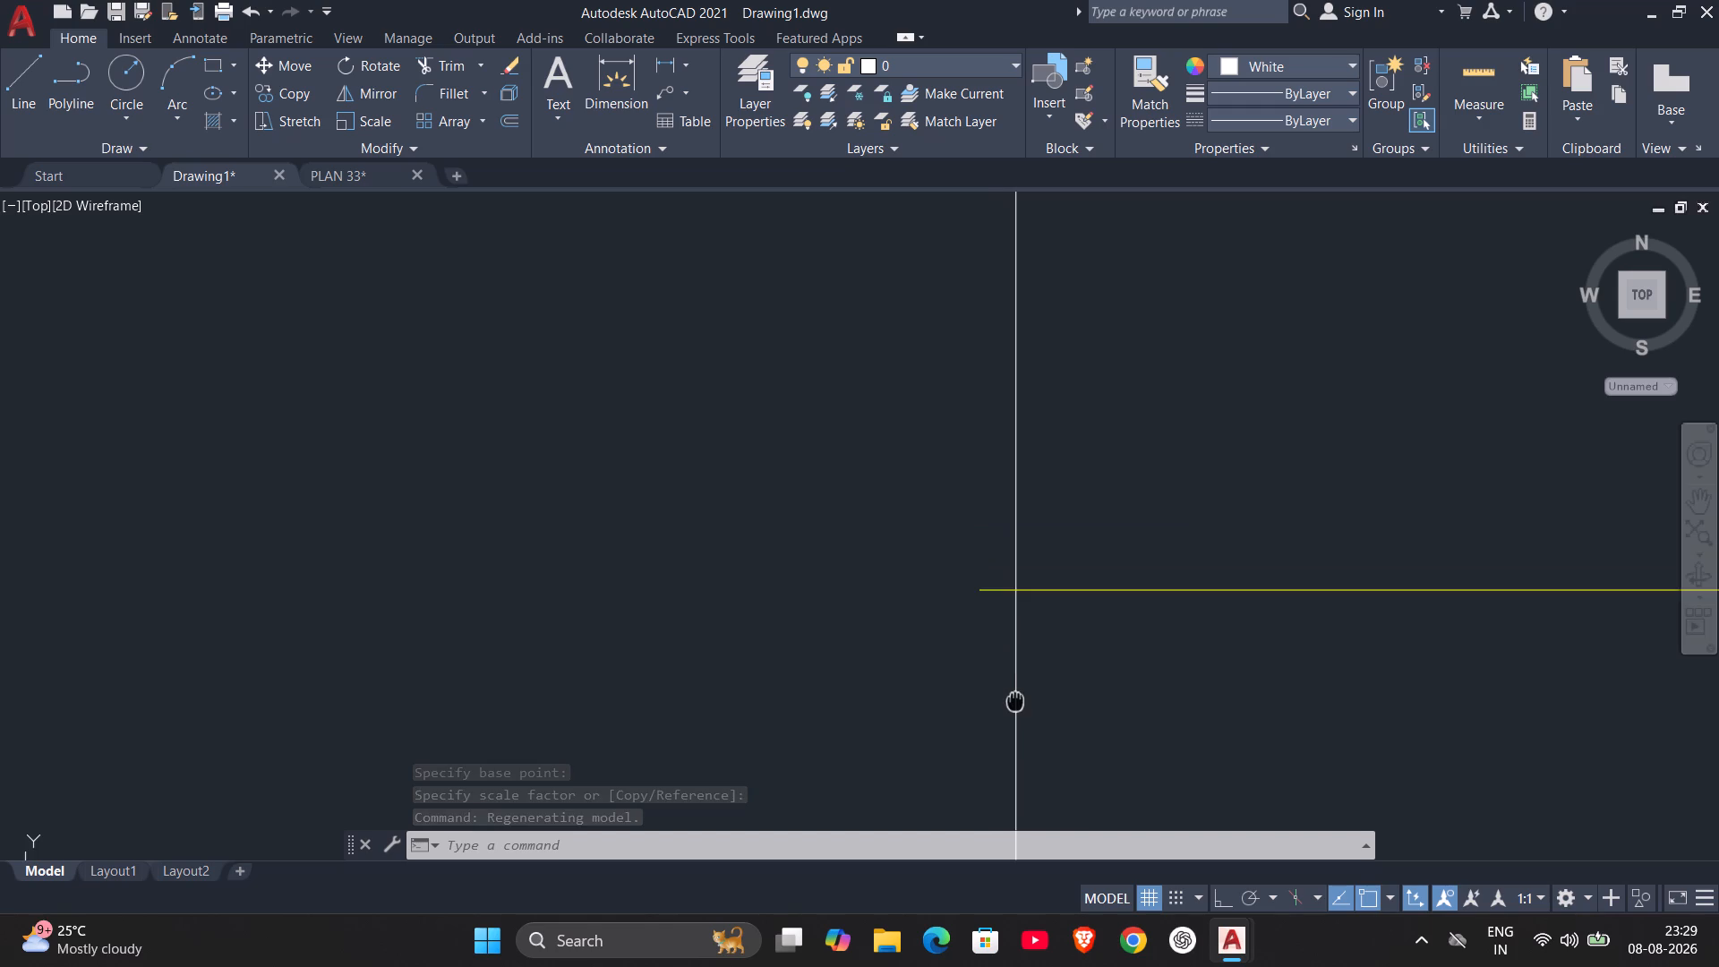
pyautogui.moveTo(1015, 701); pyautogui.dragTo(1015, 705, button='middle')
pyautogui.scroll(1, 1015, 700)
pyautogui.write('TR')
pyautogui.press('Return')
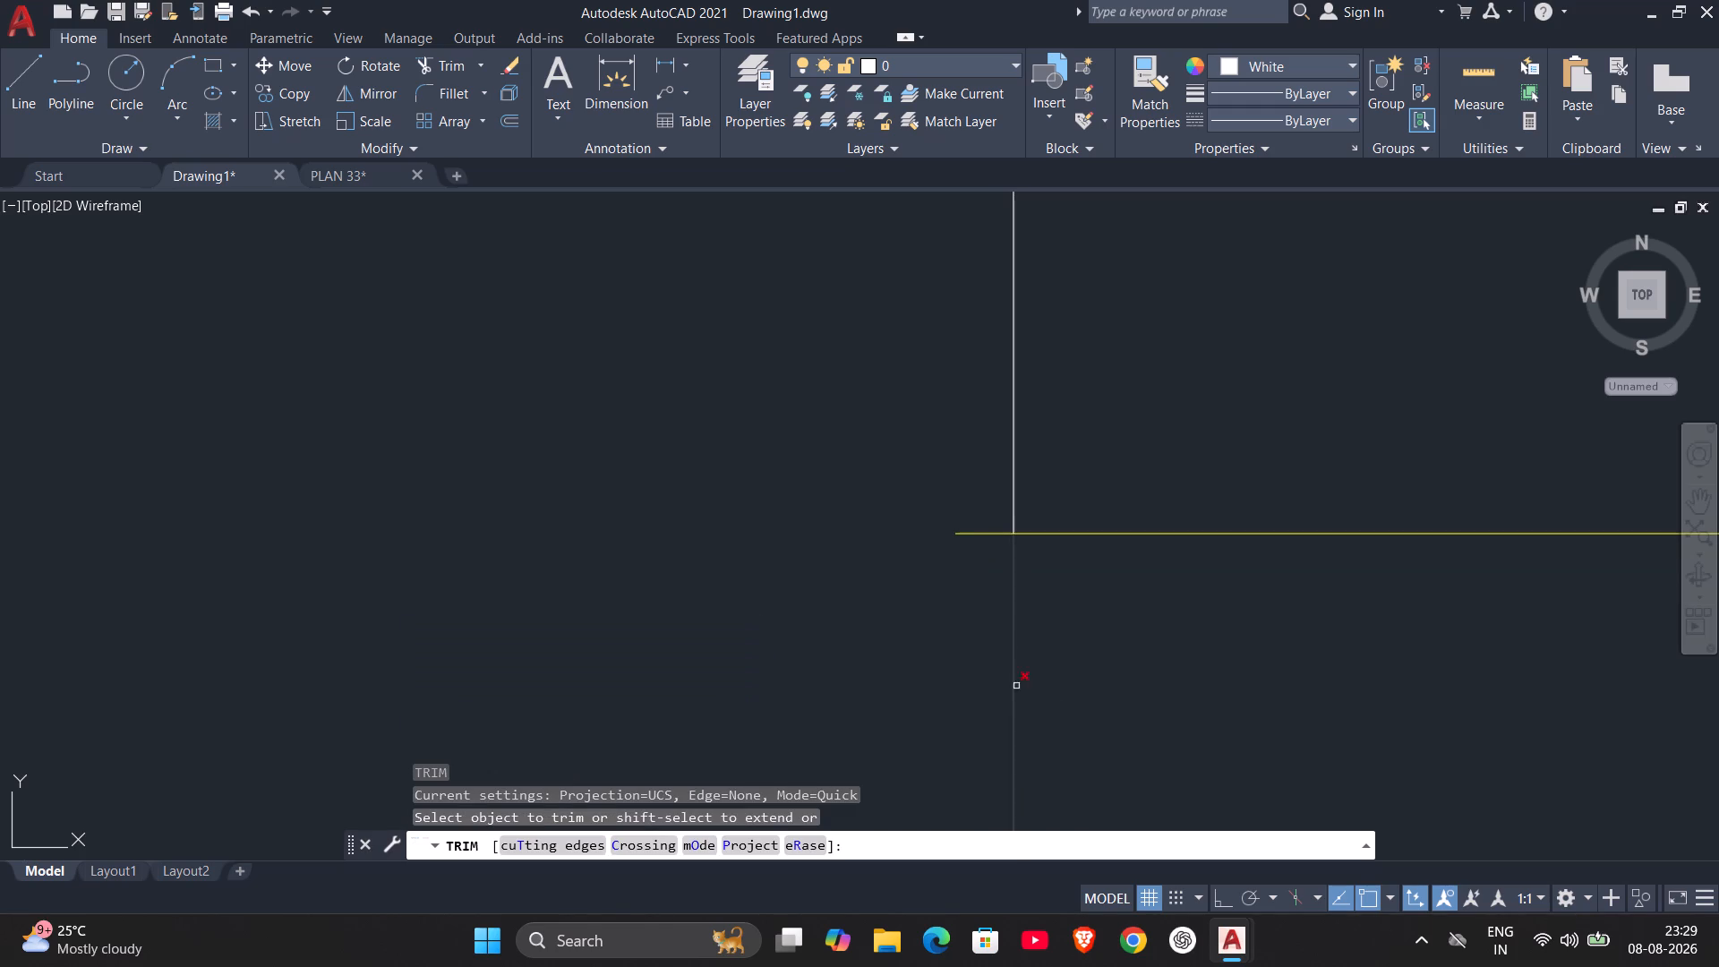
pyautogui.moveTo(975, 499); pyautogui.dragTo(975, 535)
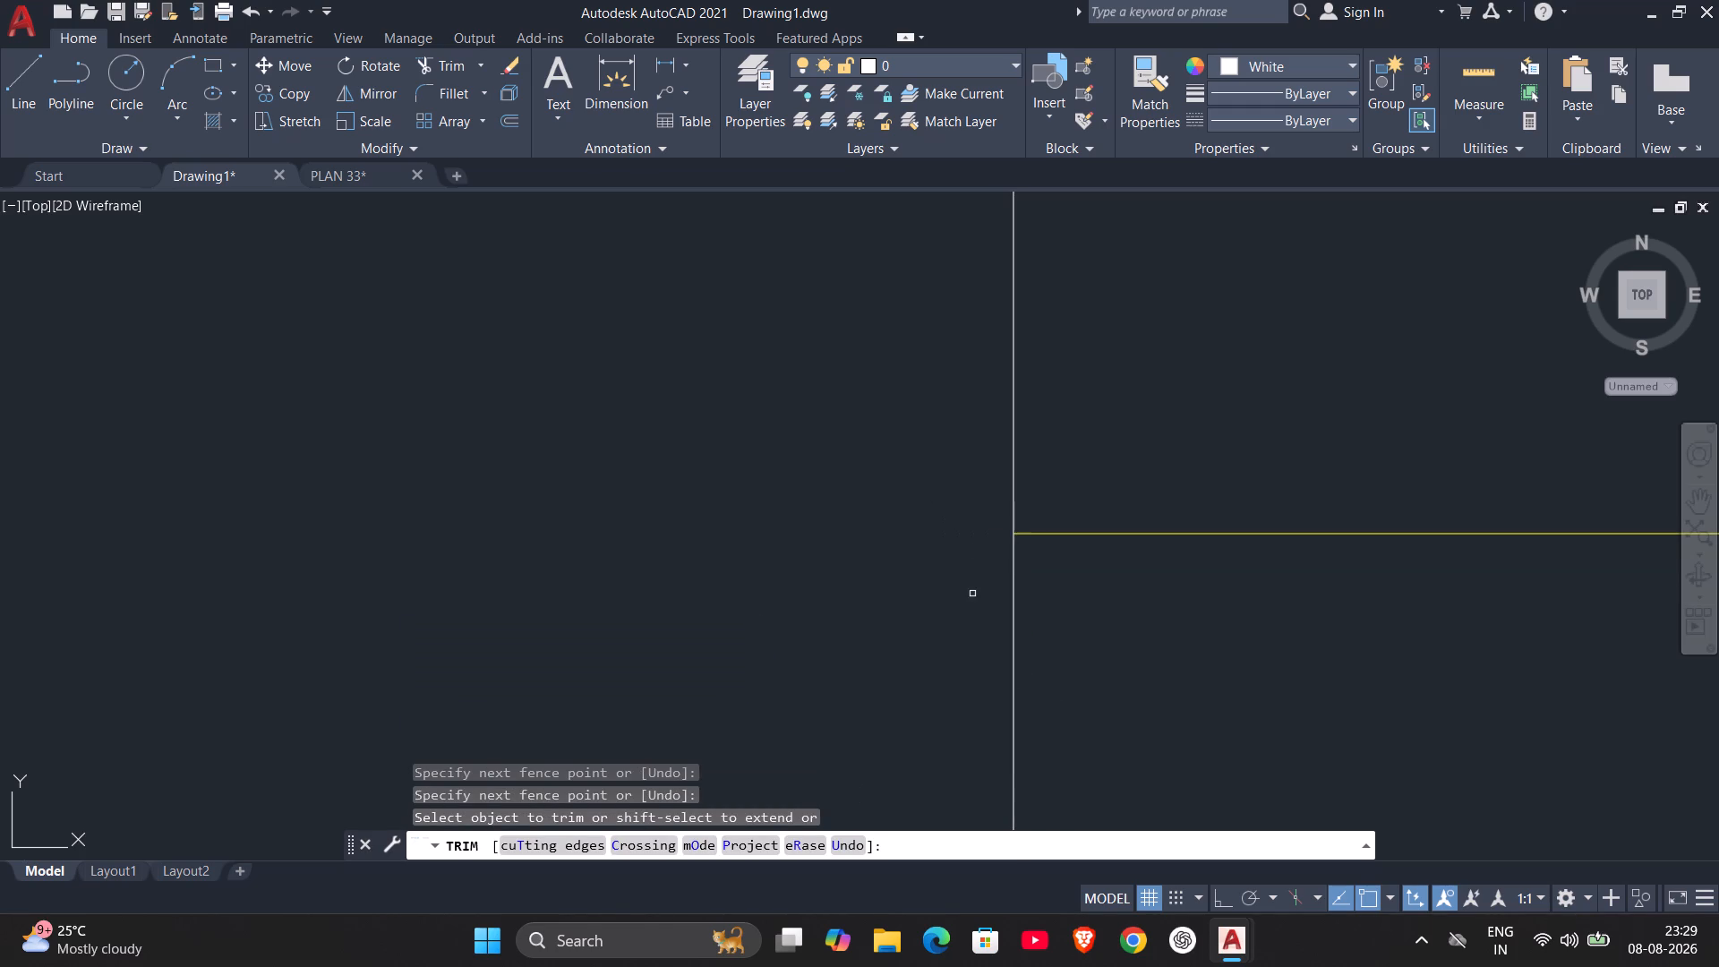
# Trim the overhang of the window's south end line back to the outer face of the west wall.
pyautogui.scroll(-5, 1195, 739)
pyautogui.moveTo(1231, 737); pyautogui.dragTo(1116, 175, button='middle')
pyautogui.scroll(-4, 1119, 457)
pyautogui.scroll(-3, 1184, 720)
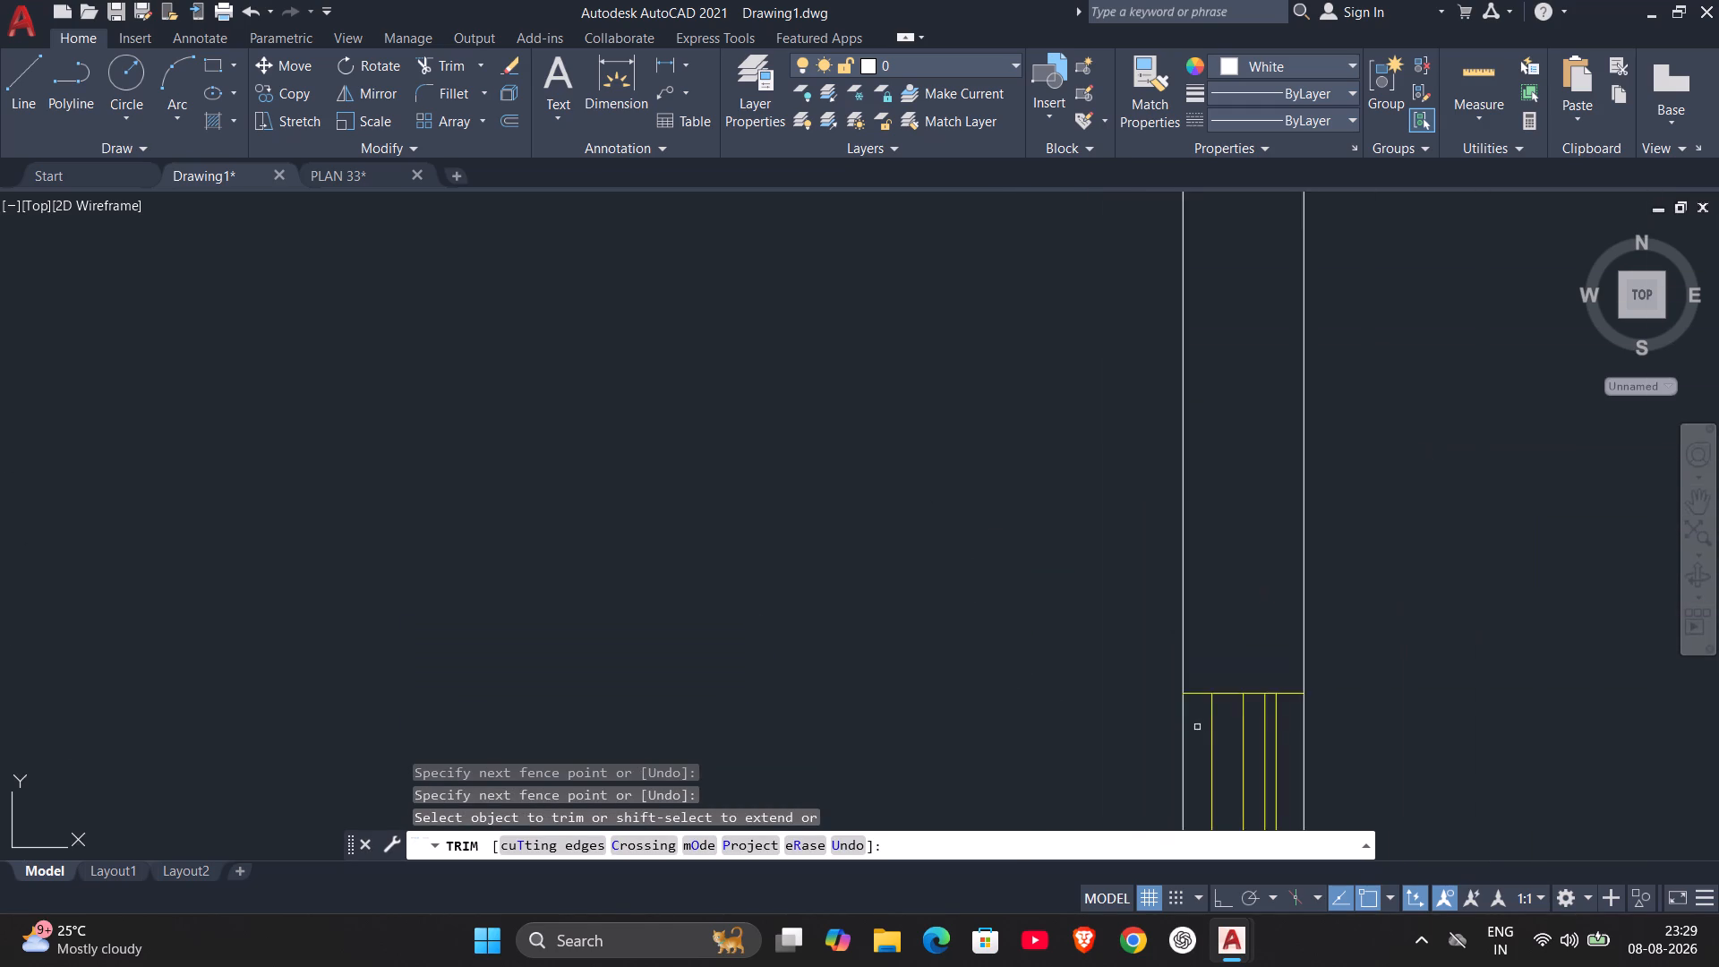
pyautogui.scroll(-4, 1197, 727)
pyautogui.moveTo(1210, 732); pyautogui.dragTo(1170, 389, button='middle')
pyautogui.scroll(8, 1145, 544)
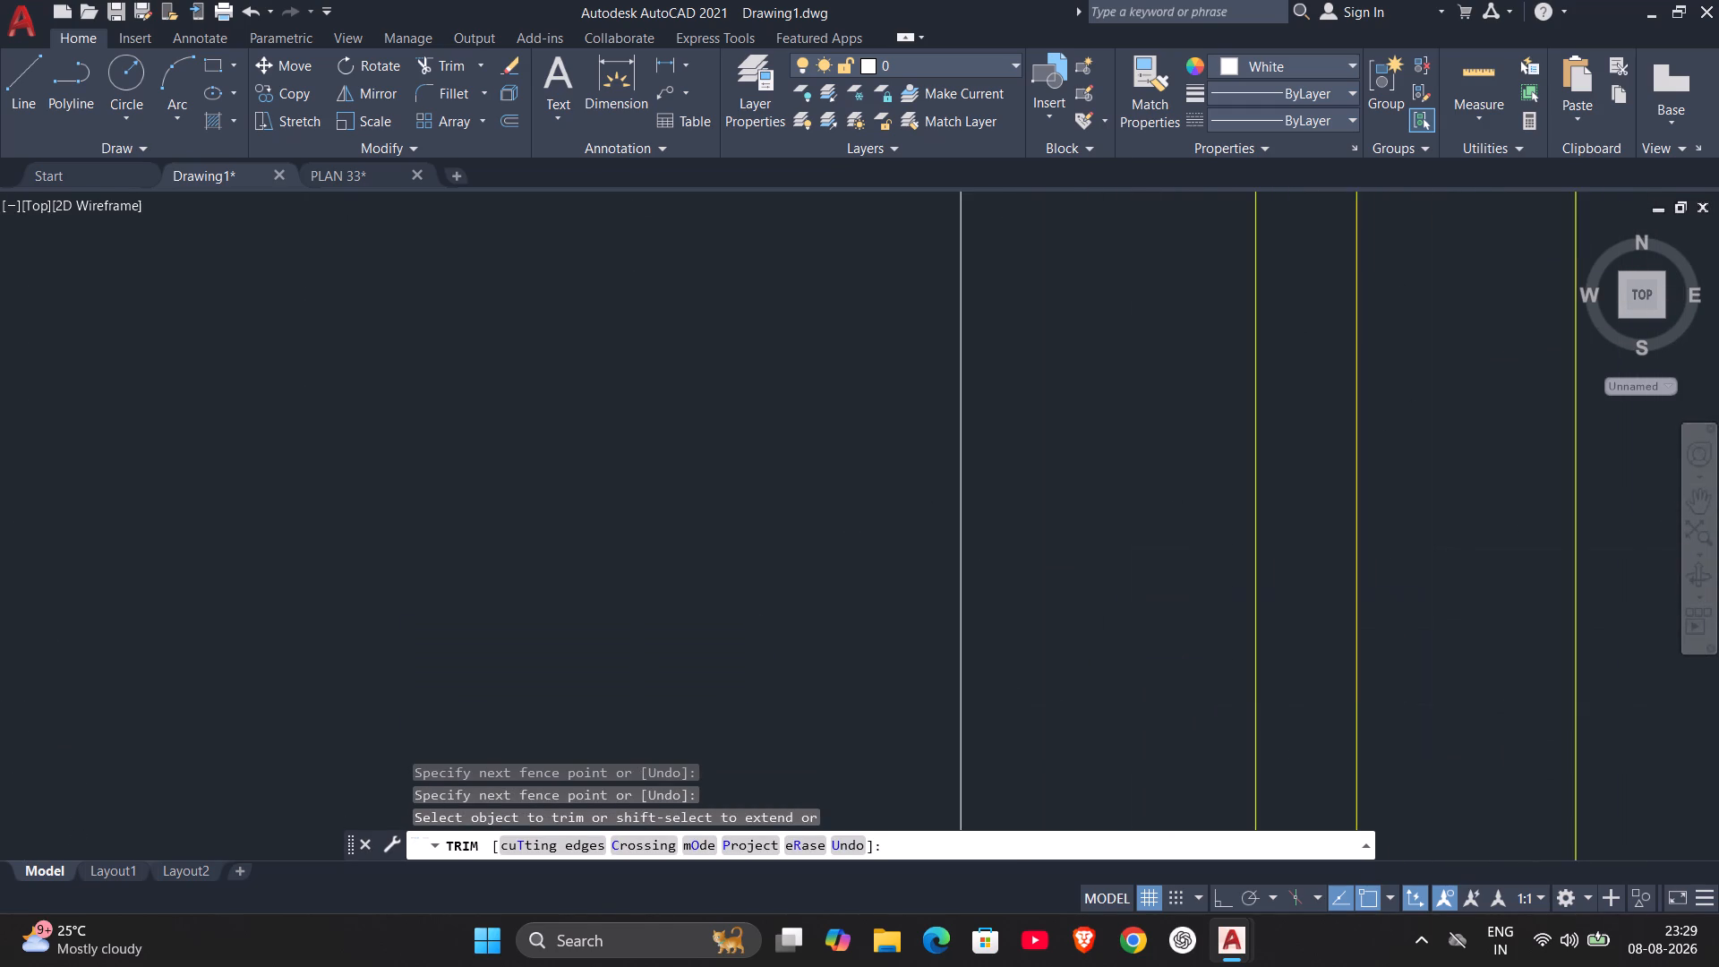
pyautogui.scroll(-1, 1143, 651)
pyautogui.moveTo(1127, 683); pyautogui.dragTo(1263, 243, button='middle')
pyautogui.scroll(4, 1101, 418)
pyautogui.moveTo(1439, 318); pyautogui.dragTo(1205, 603, button='middle')
pyautogui.scroll(4, 1181, 607)
pyautogui.moveTo(961, 502); pyautogui.dragTo(961, 520)
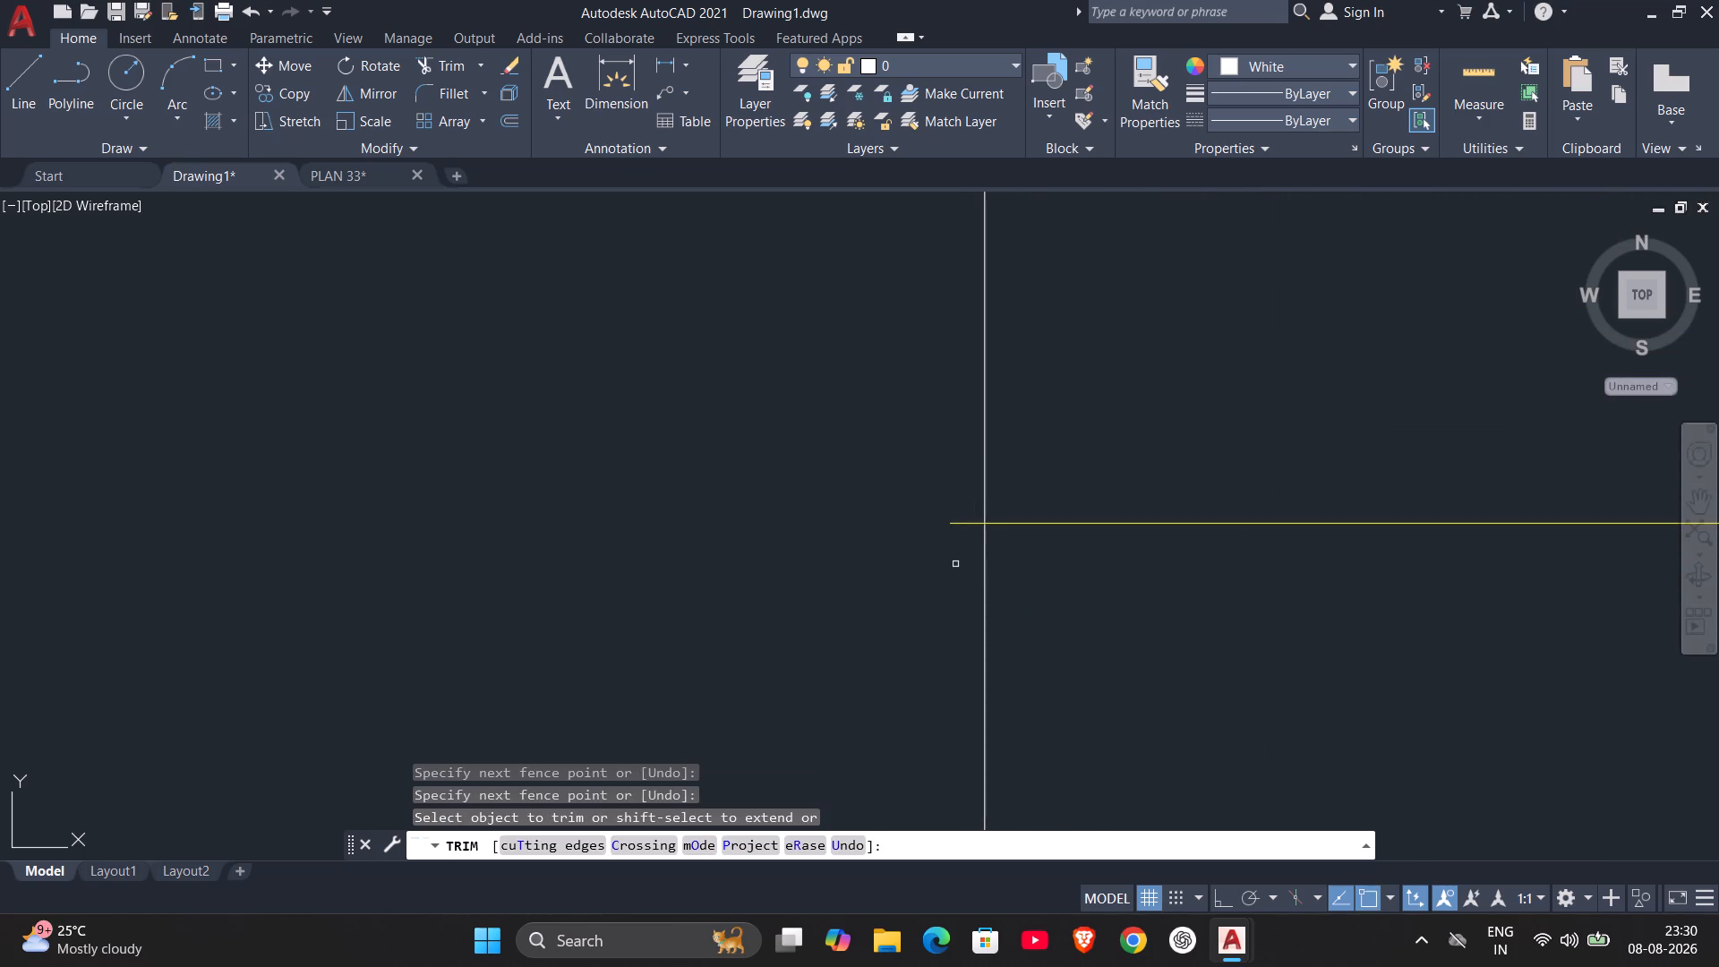
pyautogui.click(965, 523)
pyautogui.scroll(-13, 1148, 510)
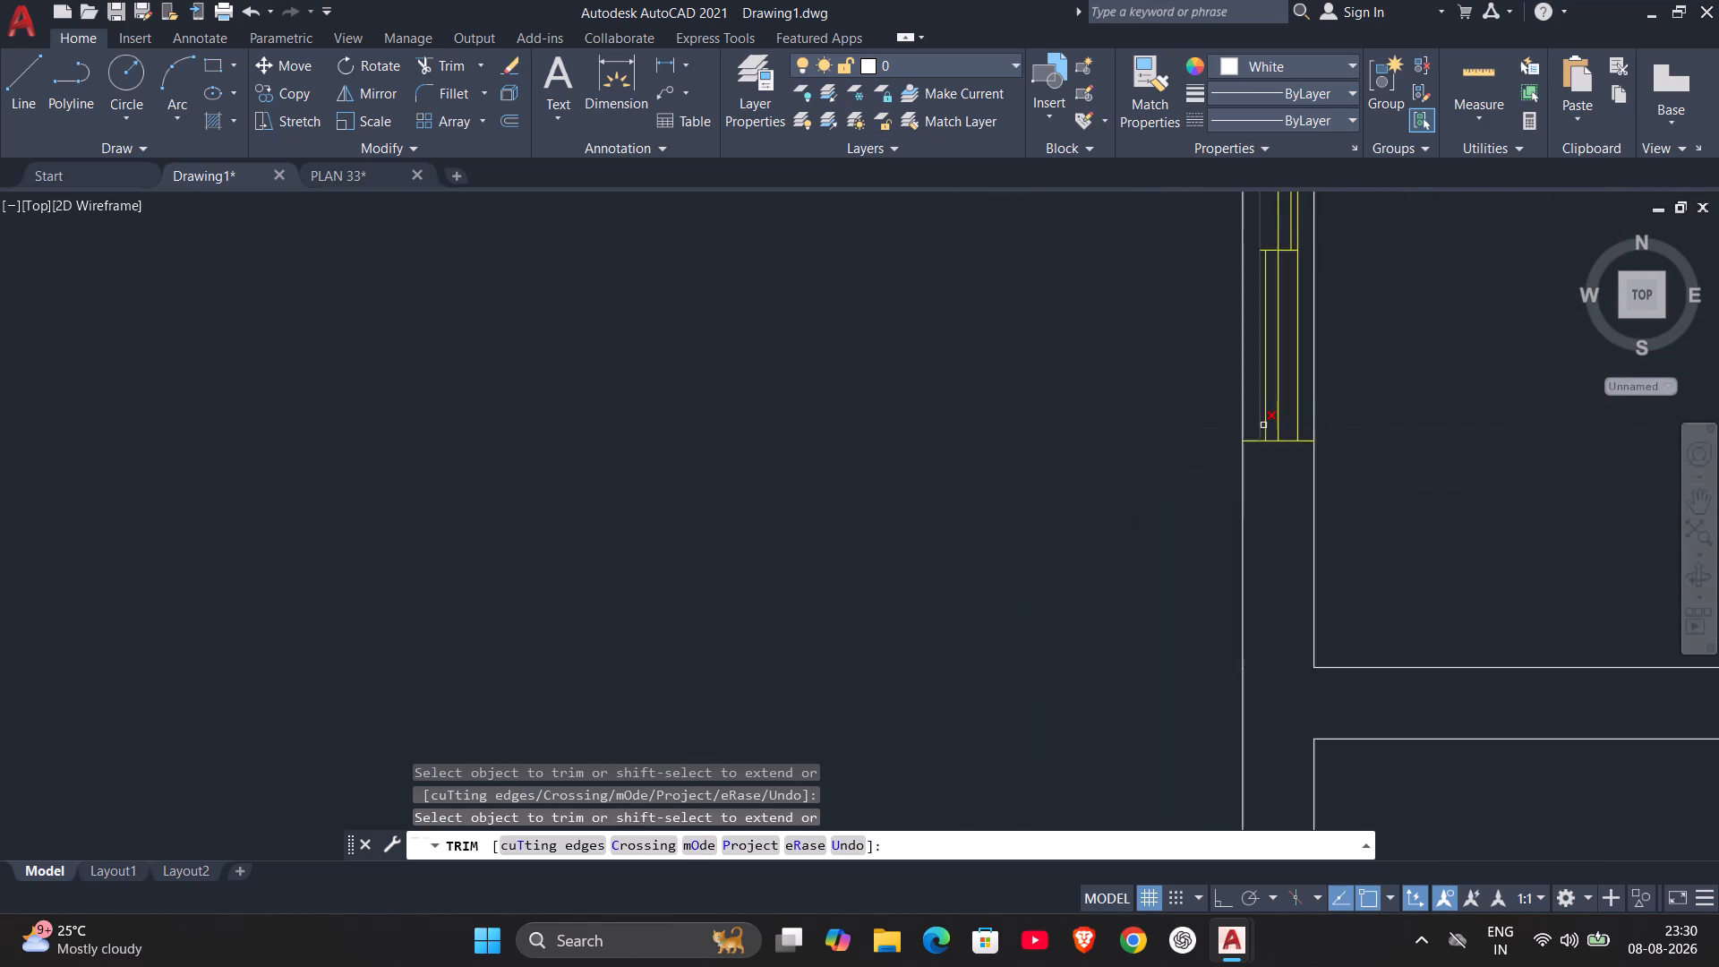
pyautogui.moveTo(1270, 416); pyautogui.dragTo(1151, 686, button='middle')
pyautogui.scroll(2, 1143, 681)
pyautogui.press('Escape')
pyautogui.press('Escape')
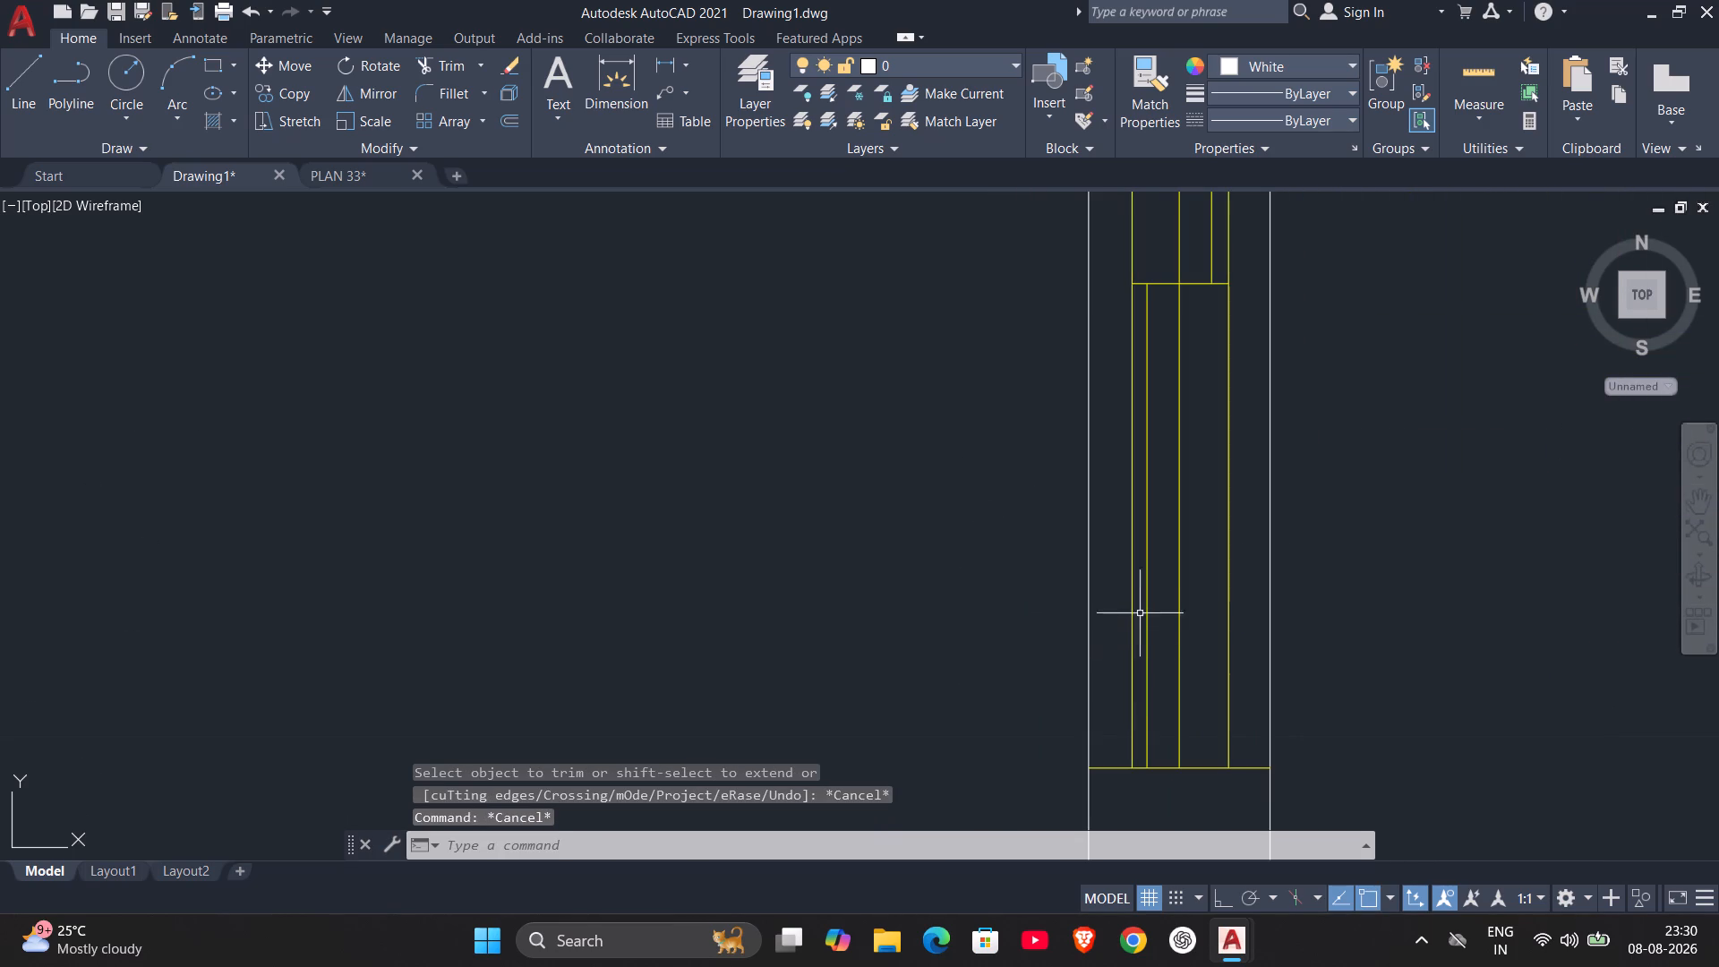
# Delete the window's two outermost full-length lines, keeping the centre line and the short sash lines.
pyautogui.moveTo(1177, 557); pyautogui.dragTo(1181, 593, button='middle')
pyautogui.scroll(-2, 1181, 586)
pyautogui.scroll(2, 1161, 595)
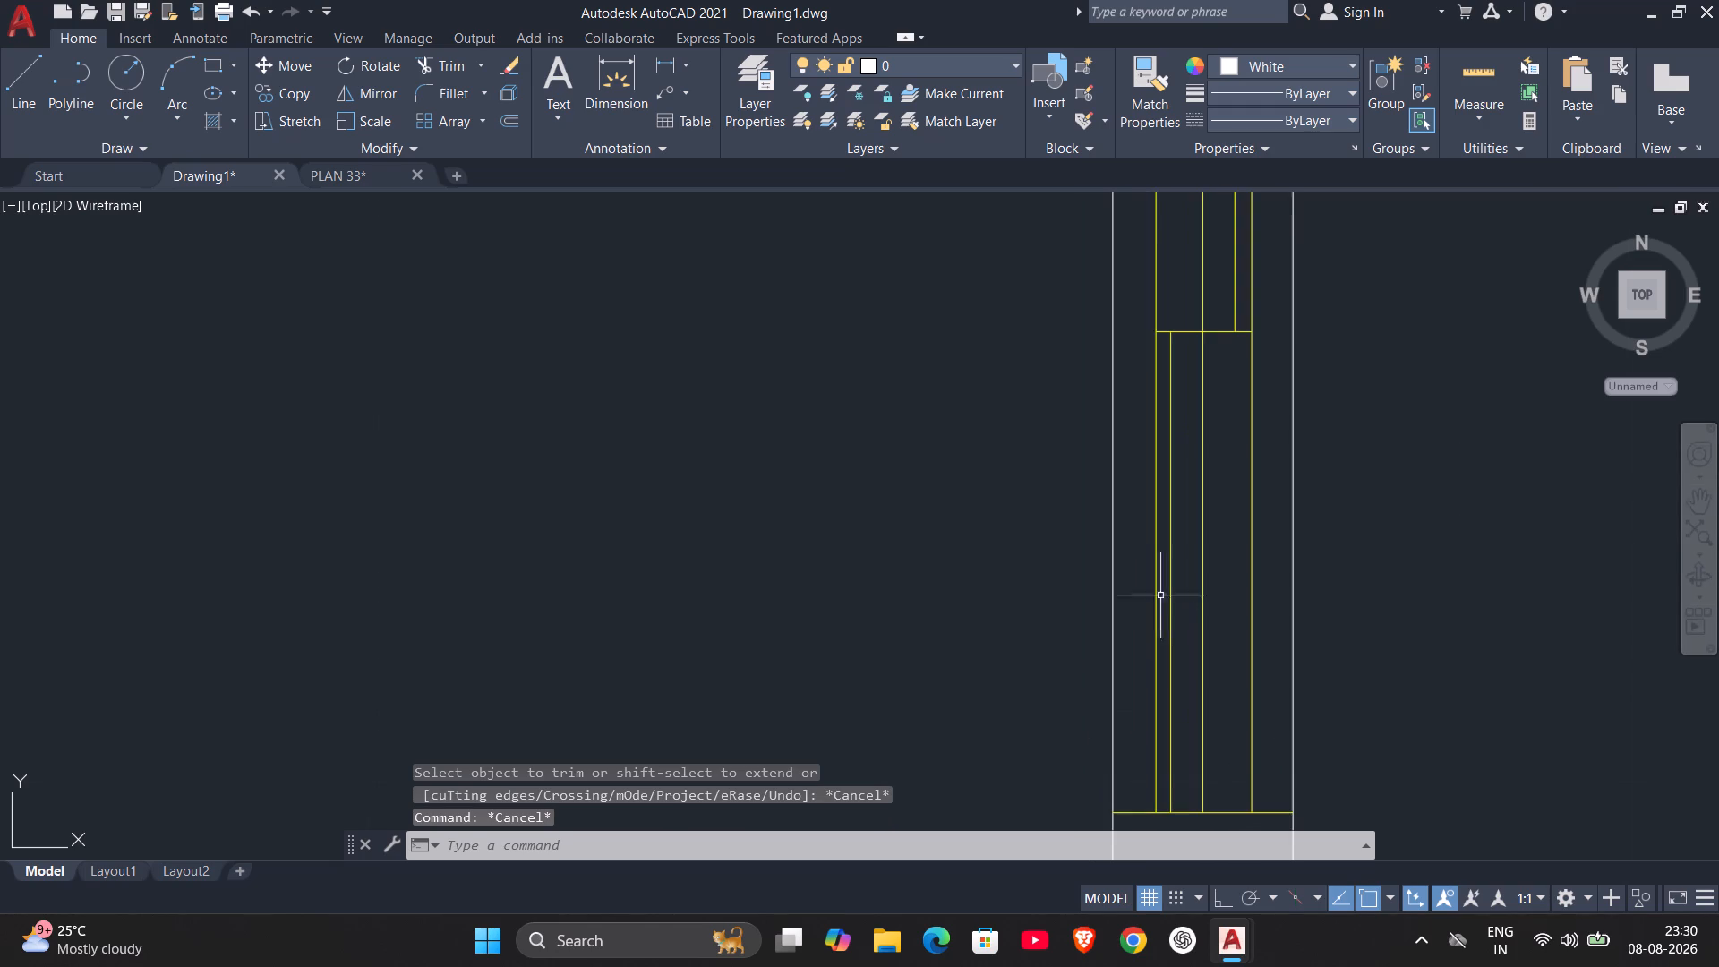
pyautogui.click(1158, 593)
pyautogui.click(1251, 491)
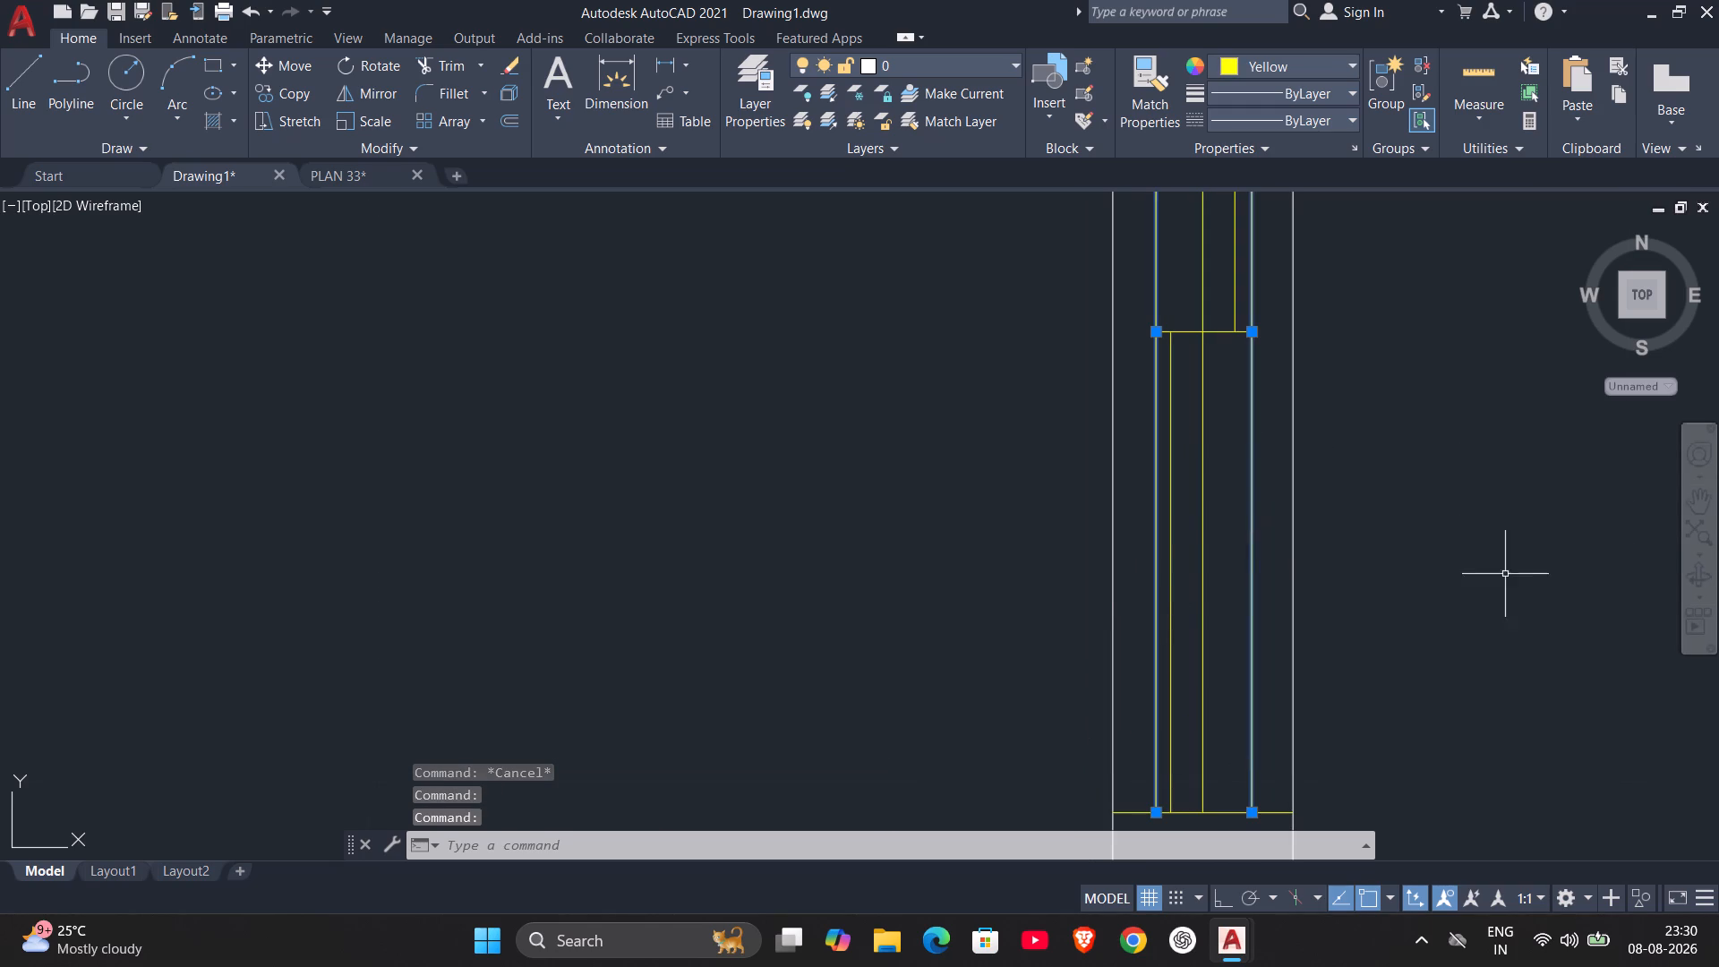
pyautogui.press('Delete')
# Extend both ends of the window's middle crossline to the inner and outer faces of the west wall.
pyautogui.scroll(-2, 1345, 548)
pyautogui.moveTo(1287, 480); pyautogui.dragTo(1204, 737, button='middle')
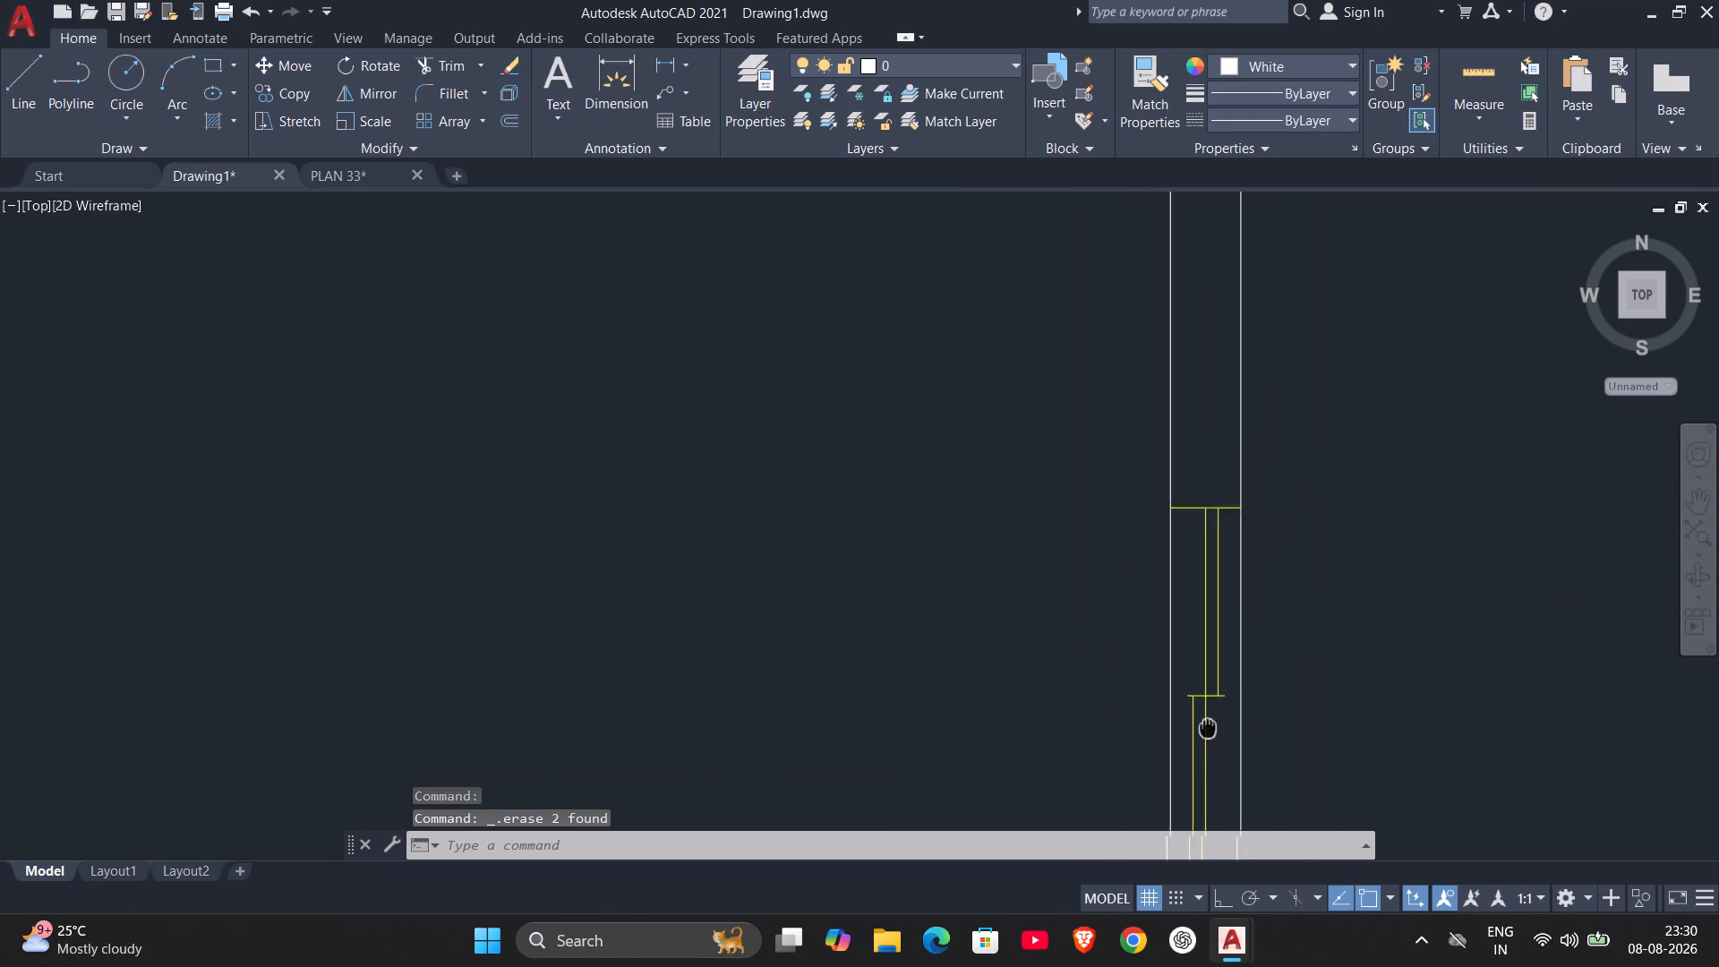
pyautogui.moveTo(1204, 737); pyautogui.dragTo(1202, 738, button='middle')
pyautogui.scroll(4, 1202, 737)
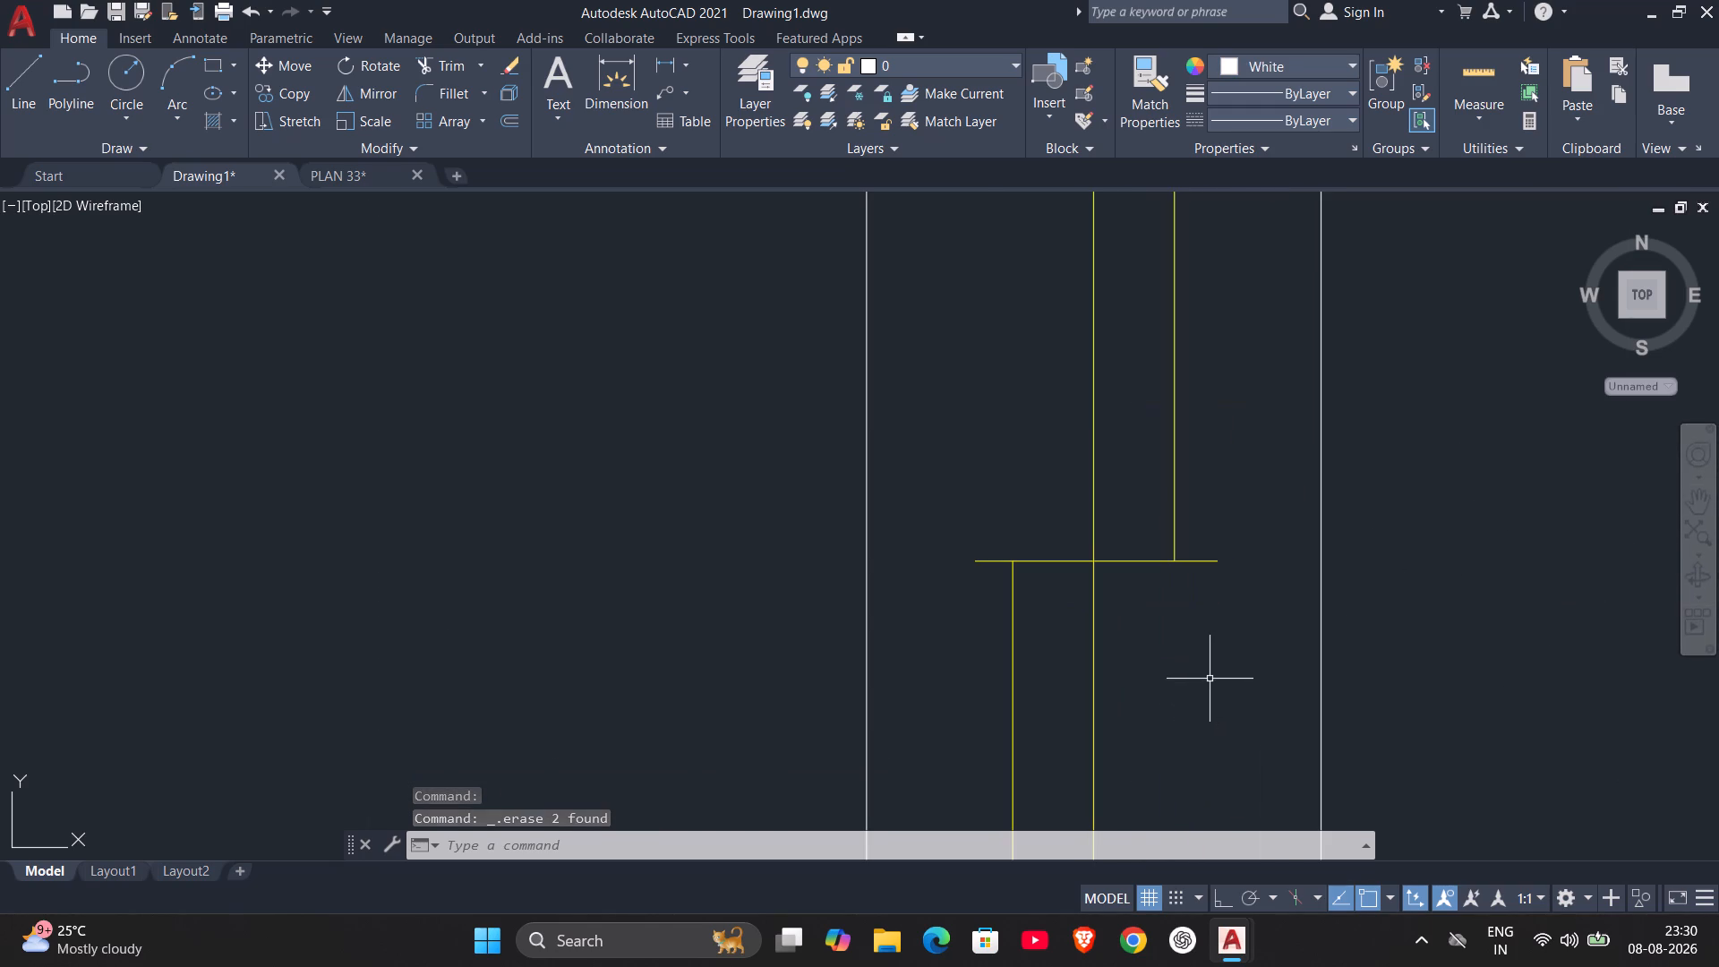
pyautogui.write('EX')
pyautogui.press('Return')
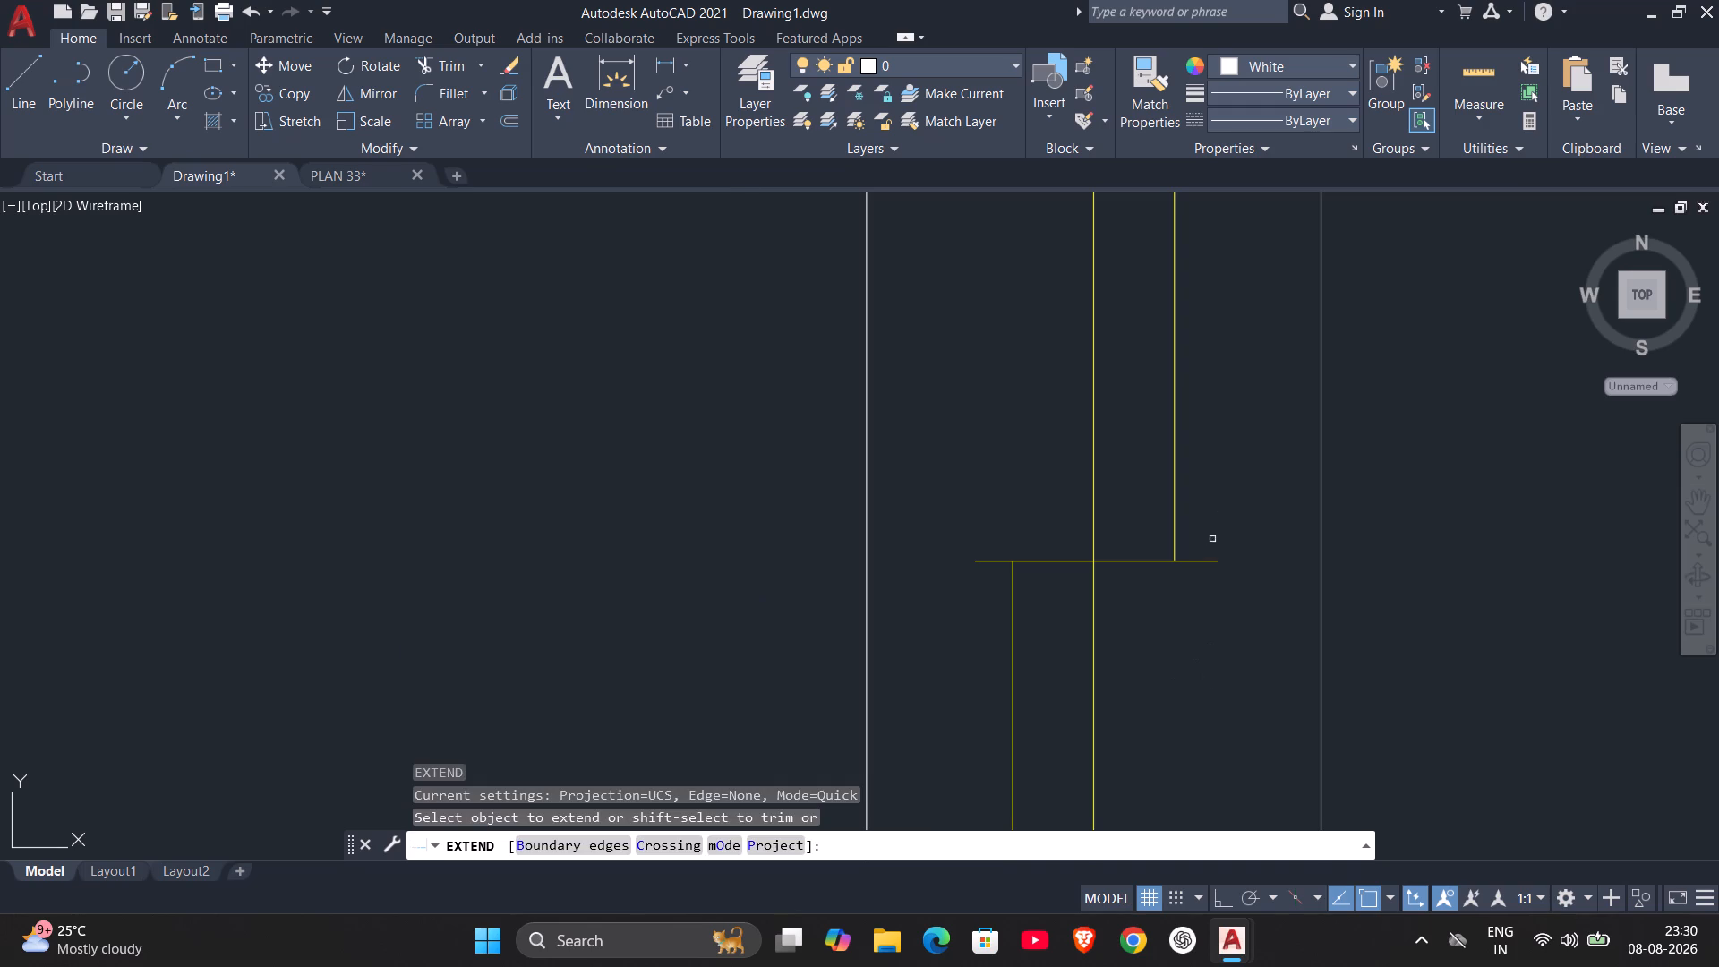
pyautogui.click(1203, 562)
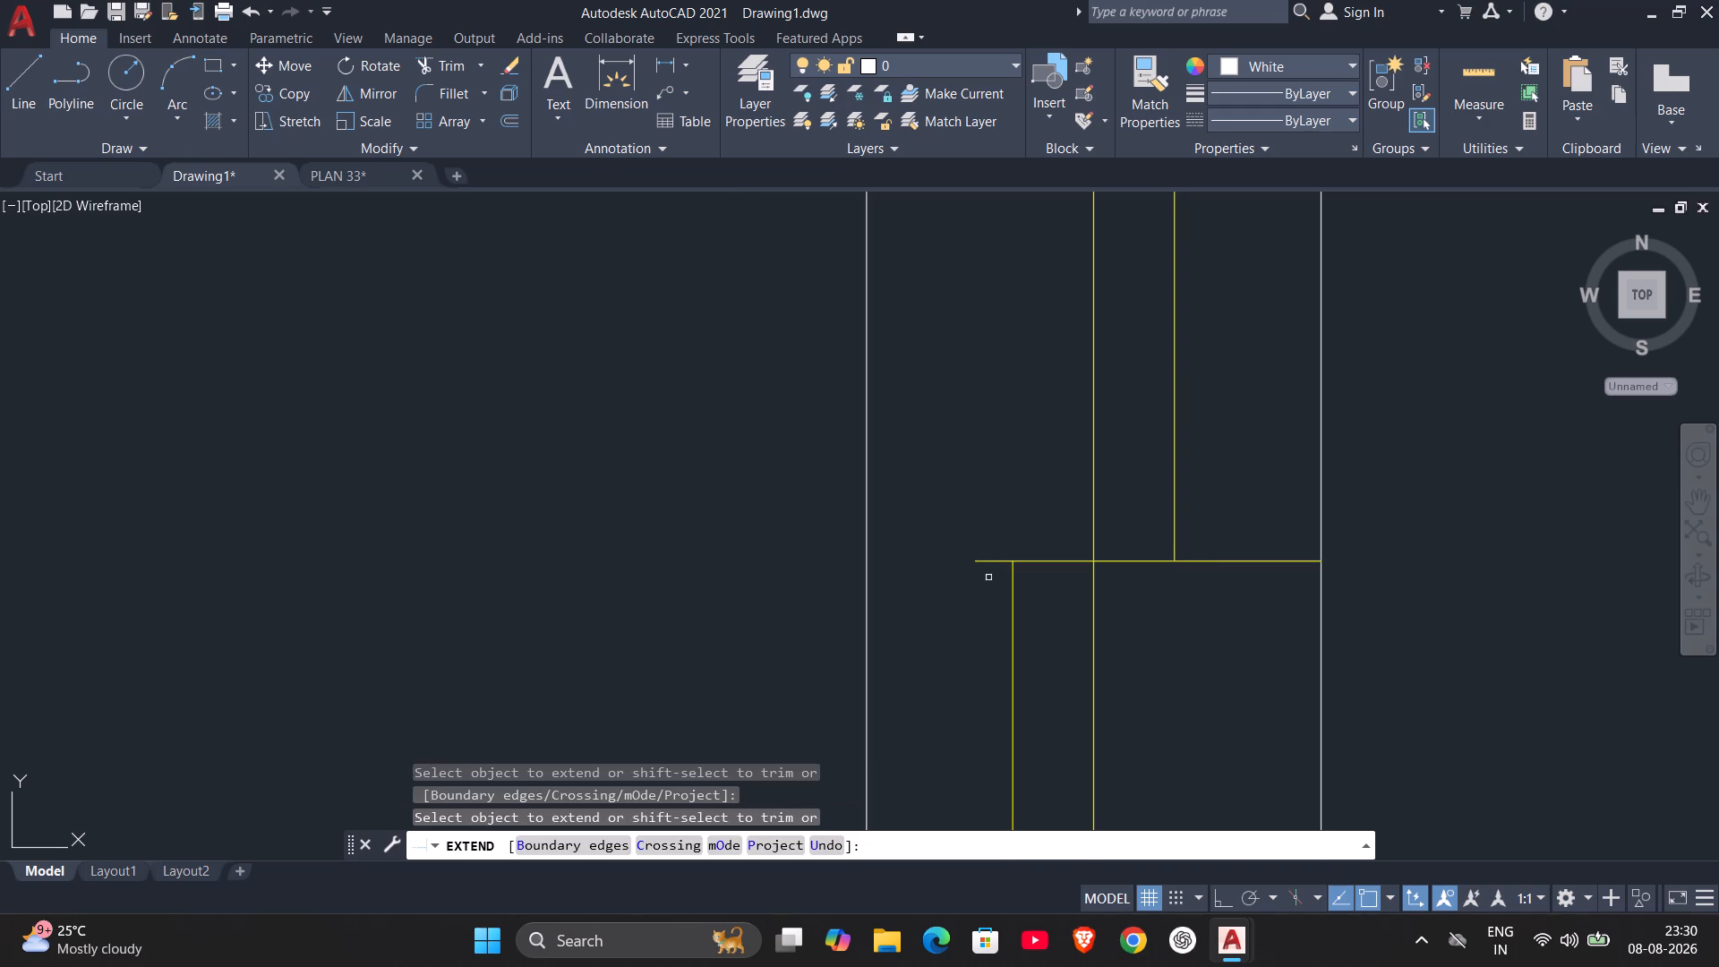
pyautogui.click(988, 560)
pyautogui.scroll(-4, 1001, 449)
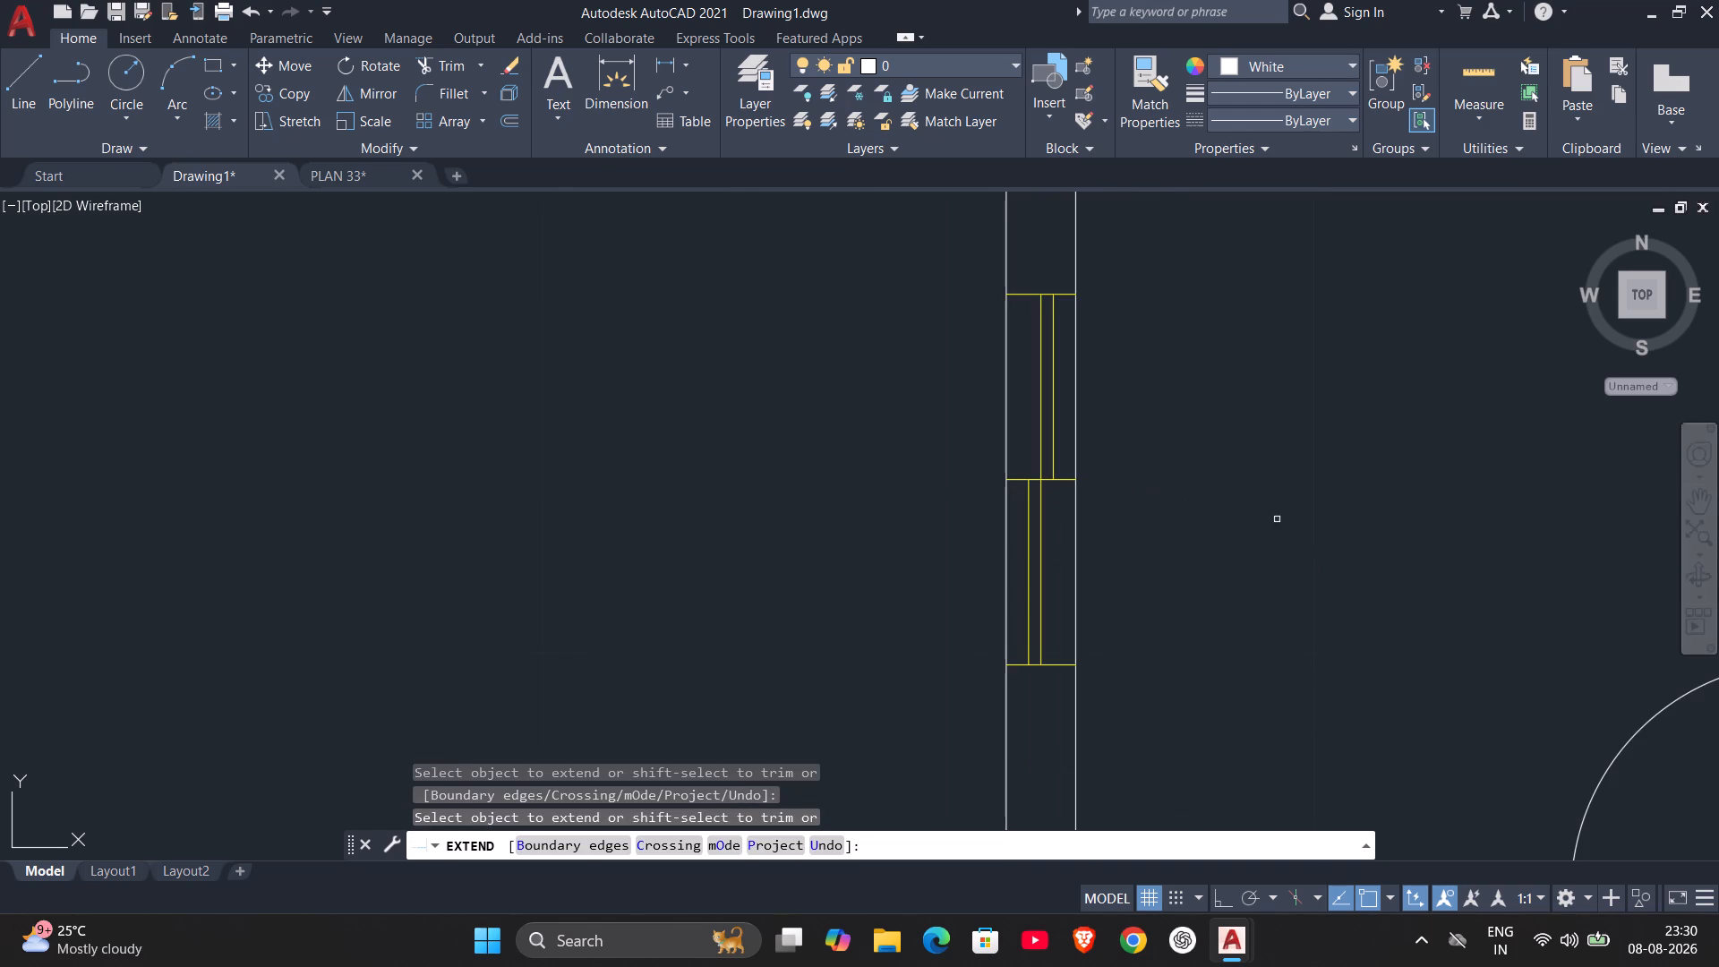
pyautogui.press('Escape')
# Copy the west wall window onto the thinner east wall of the same room, using its southeast corner as base point.
pyautogui.scroll(-3, 1253, 524)
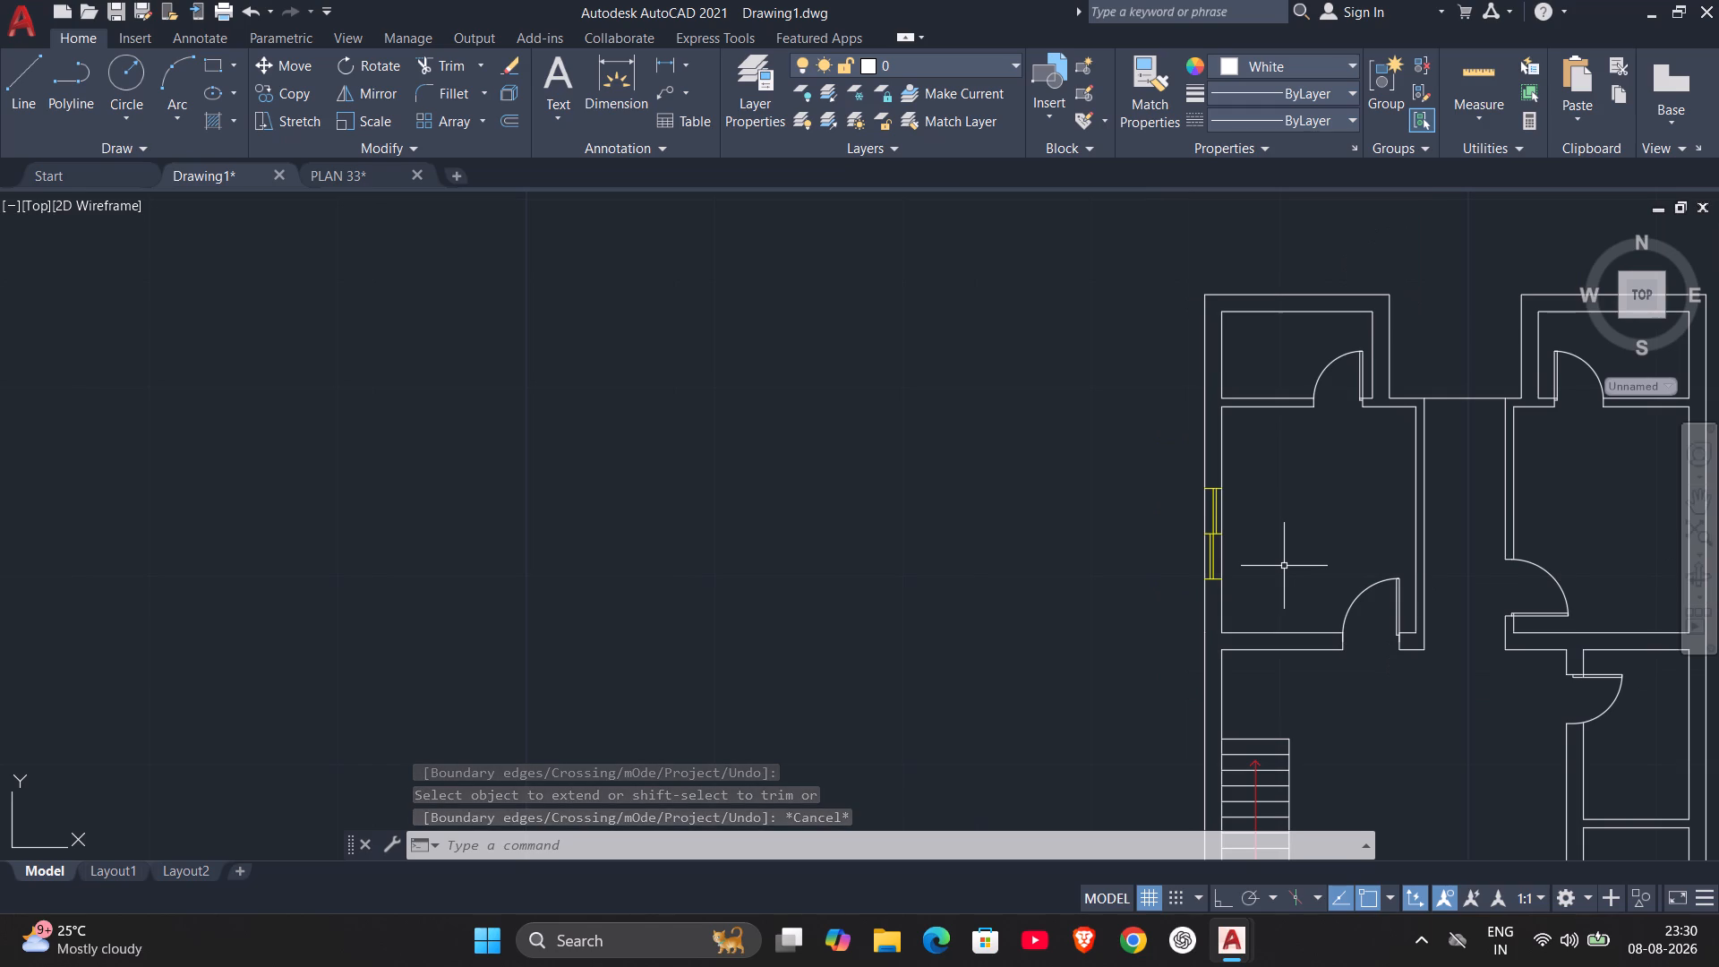
pyautogui.moveTo(1173, 449); pyautogui.dragTo(1194, 481)
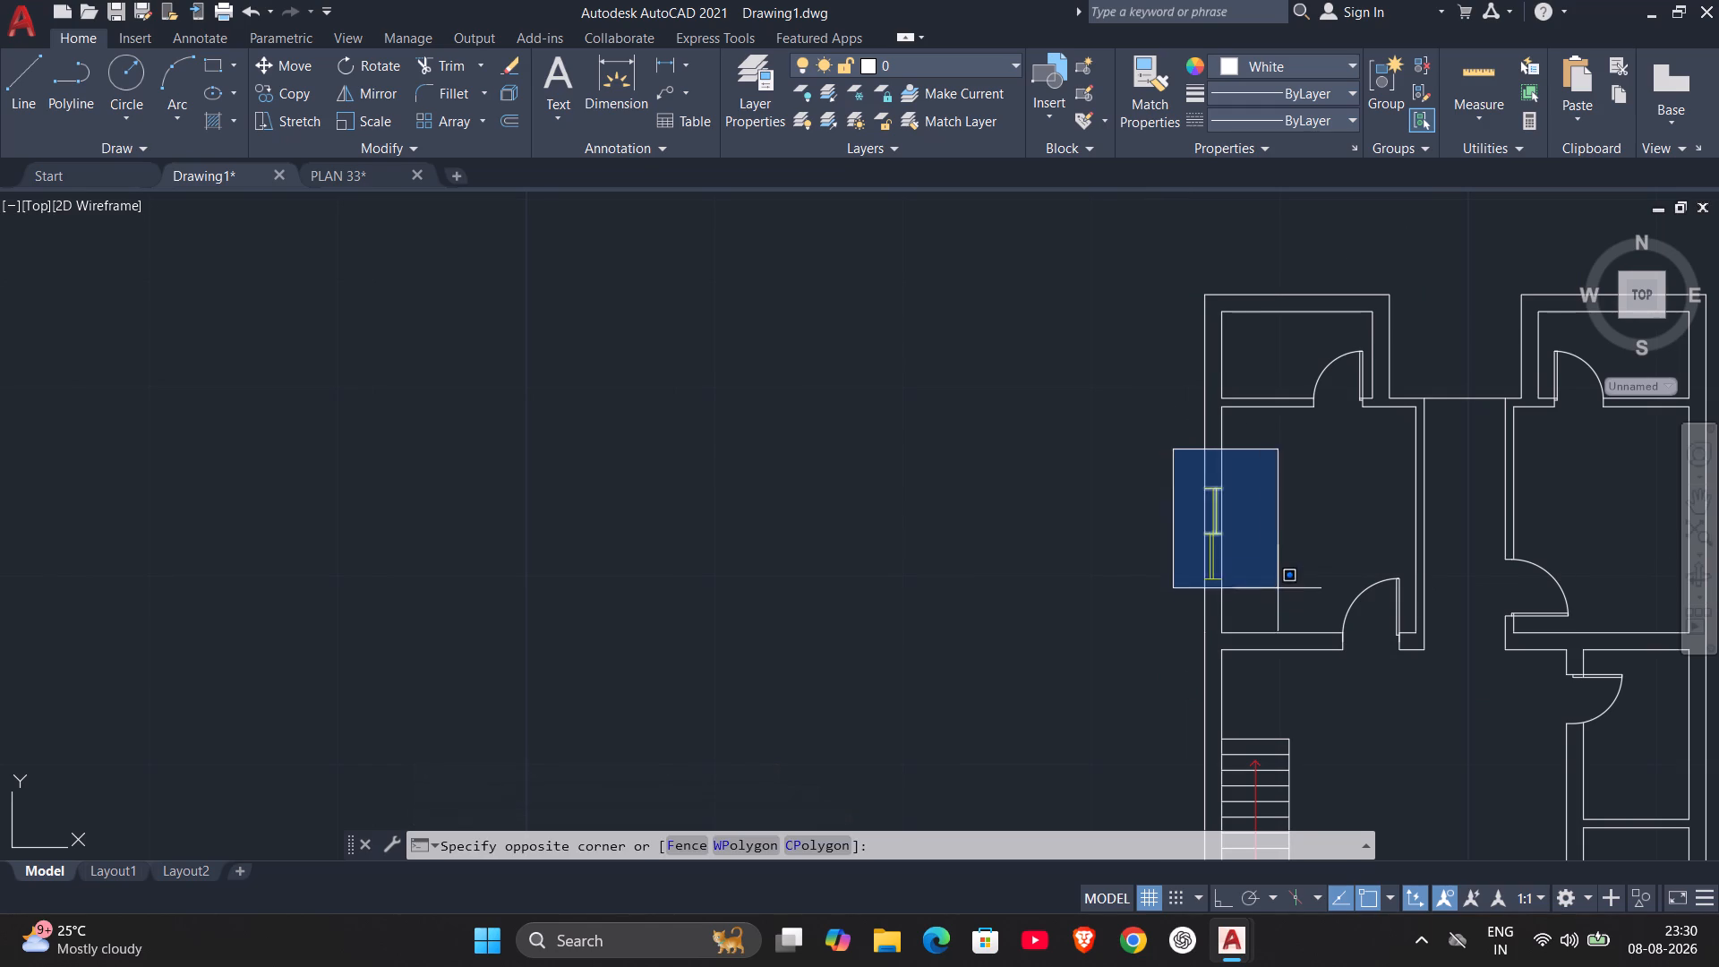
pyautogui.click(1278, 602)
pyautogui.write('CO')
pyautogui.press('Return')
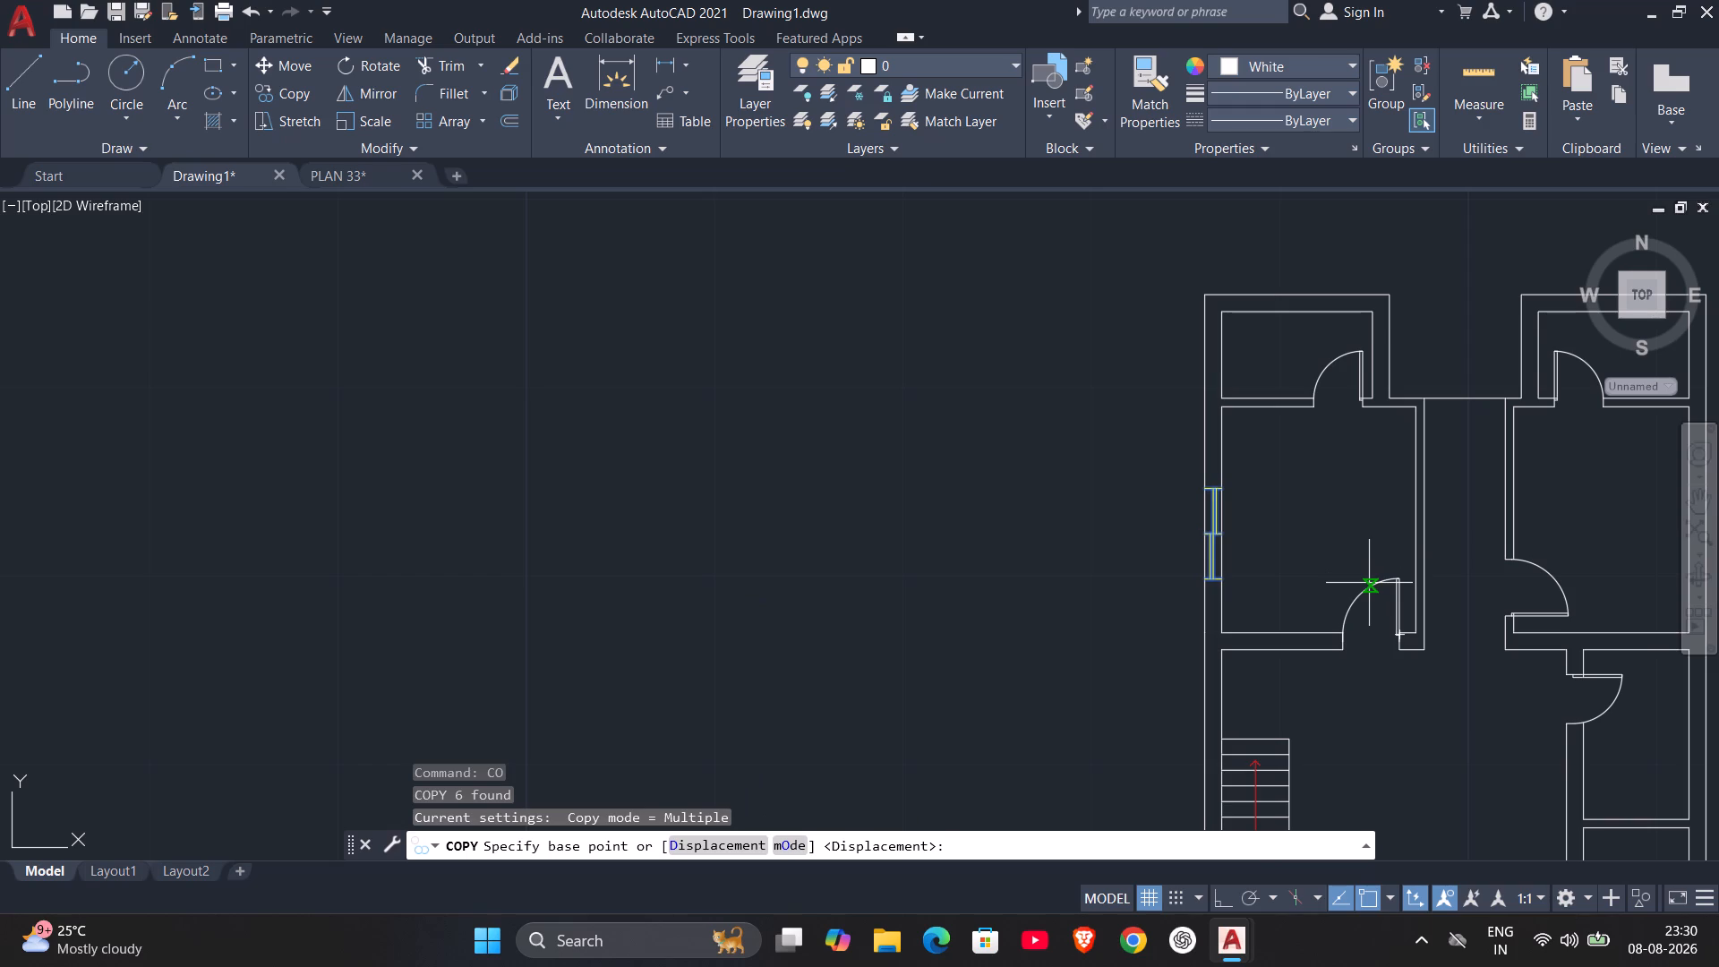
pyautogui.scroll(2, 1230, 585)
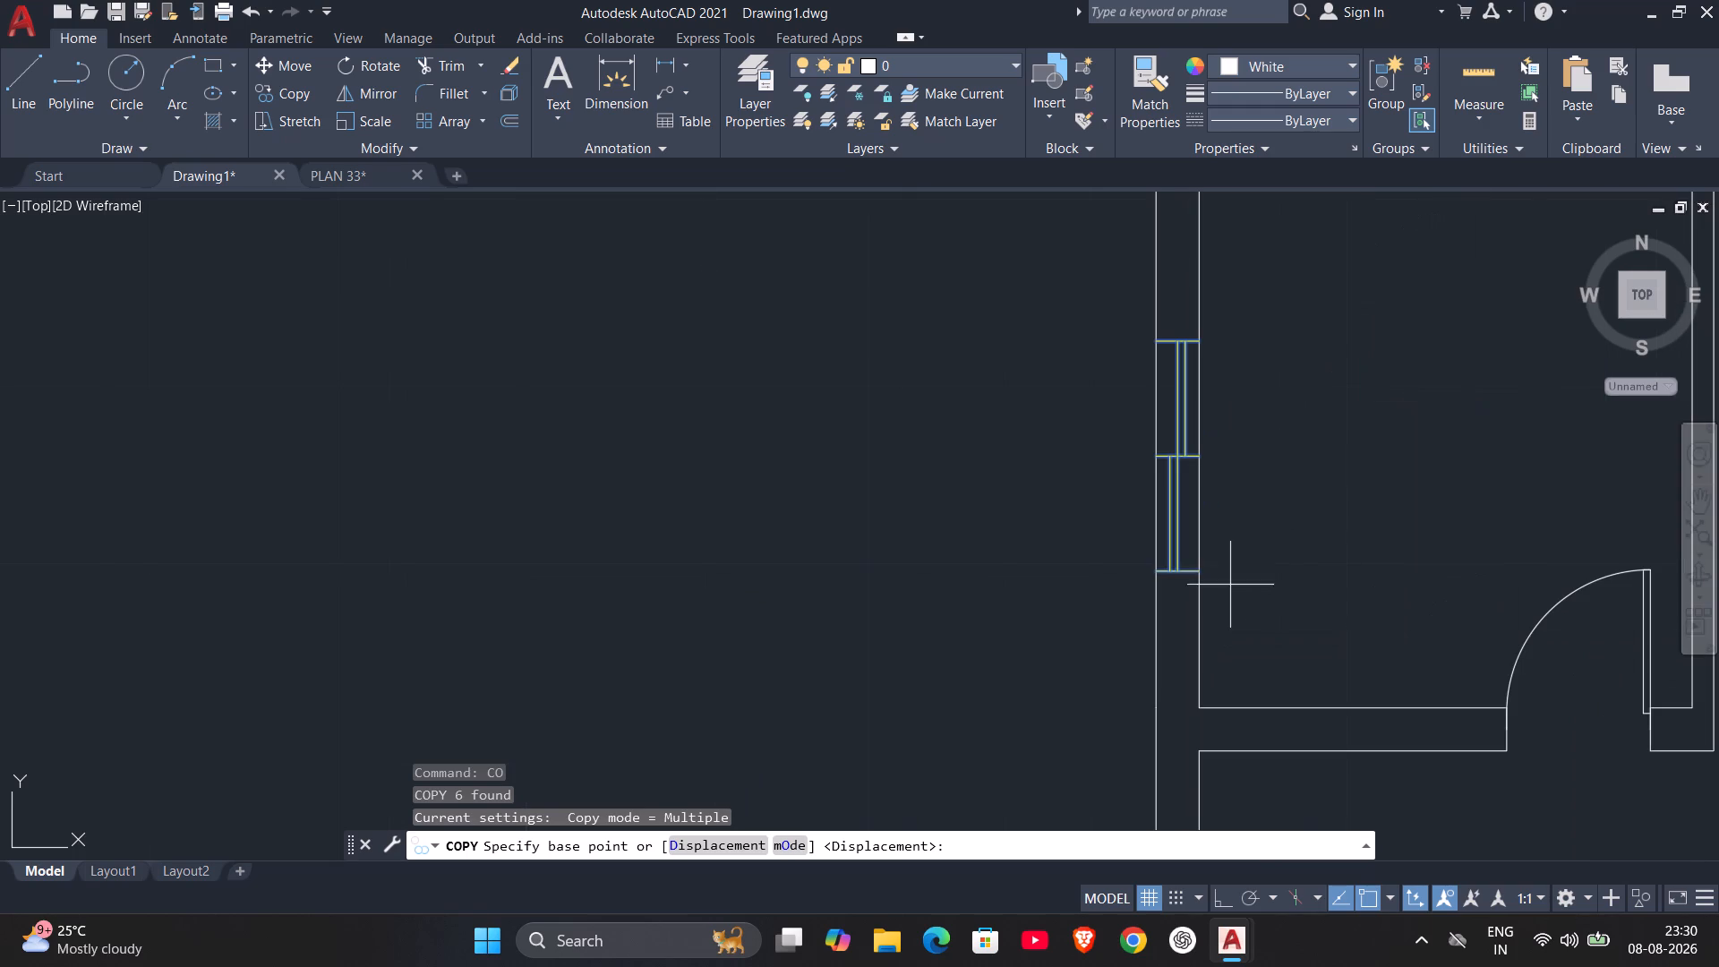
pyautogui.click(1194, 569)
pyautogui.scroll(-2, 1418, 543)
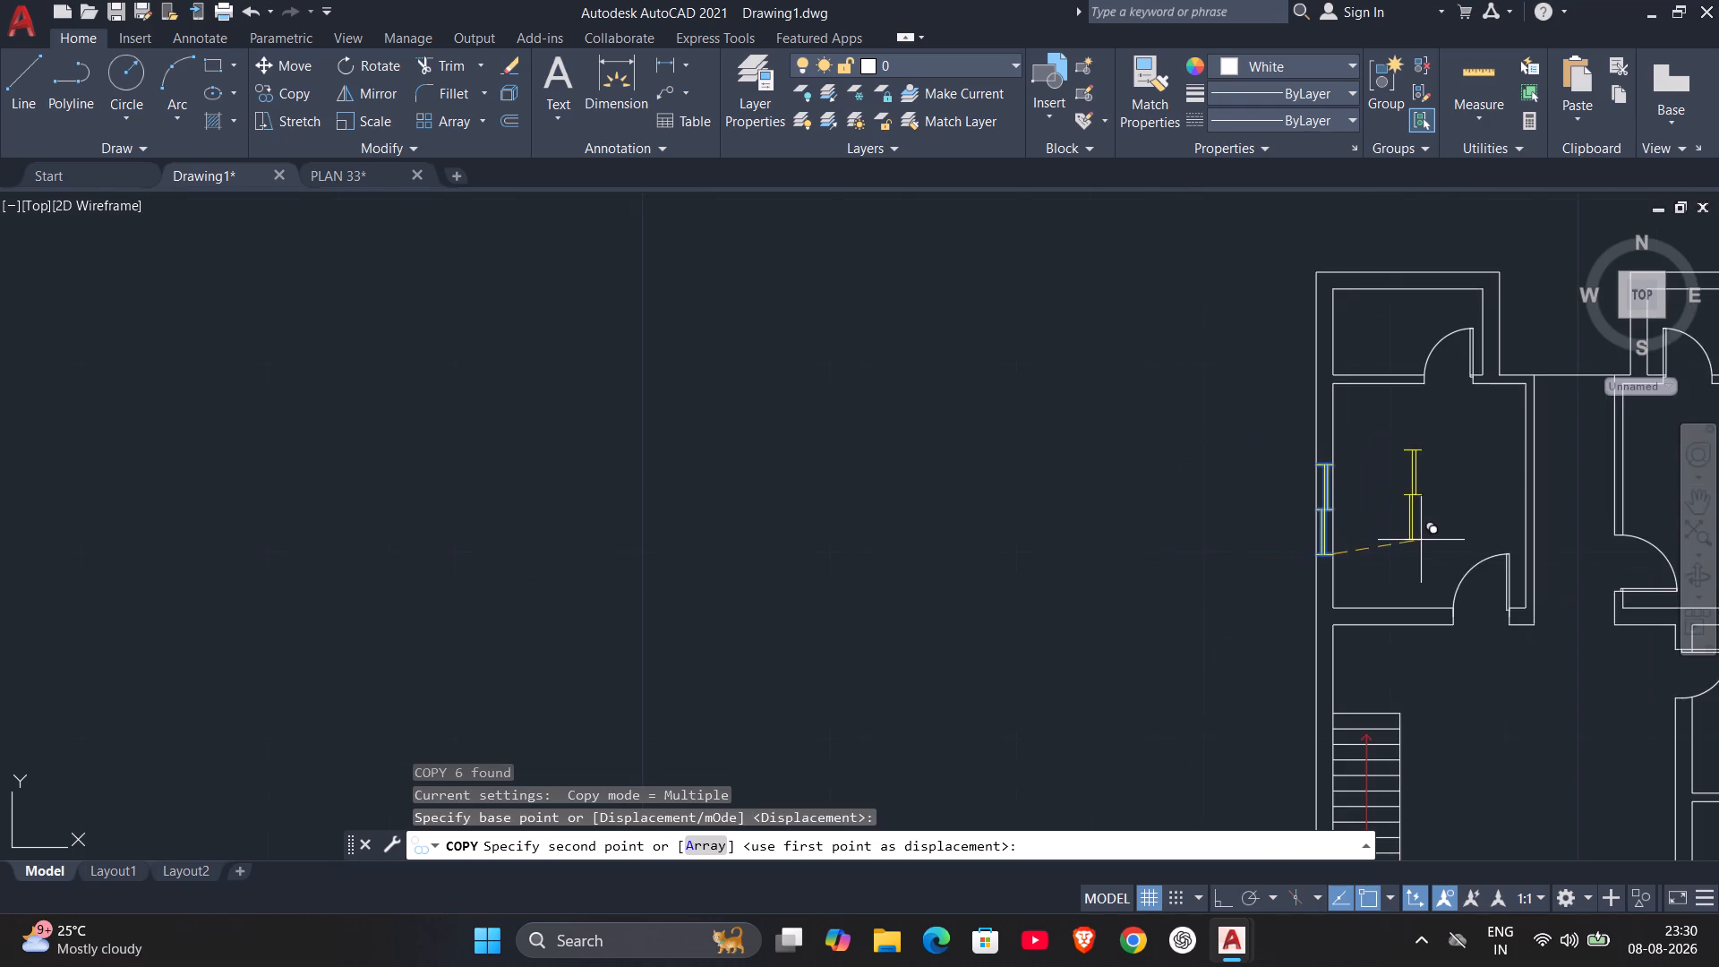
pyautogui.moveTo(1429, 539); pyautogui.dragTo(1064, 694, button='middle')
pyautogui.scroll(3, 1189, 651)
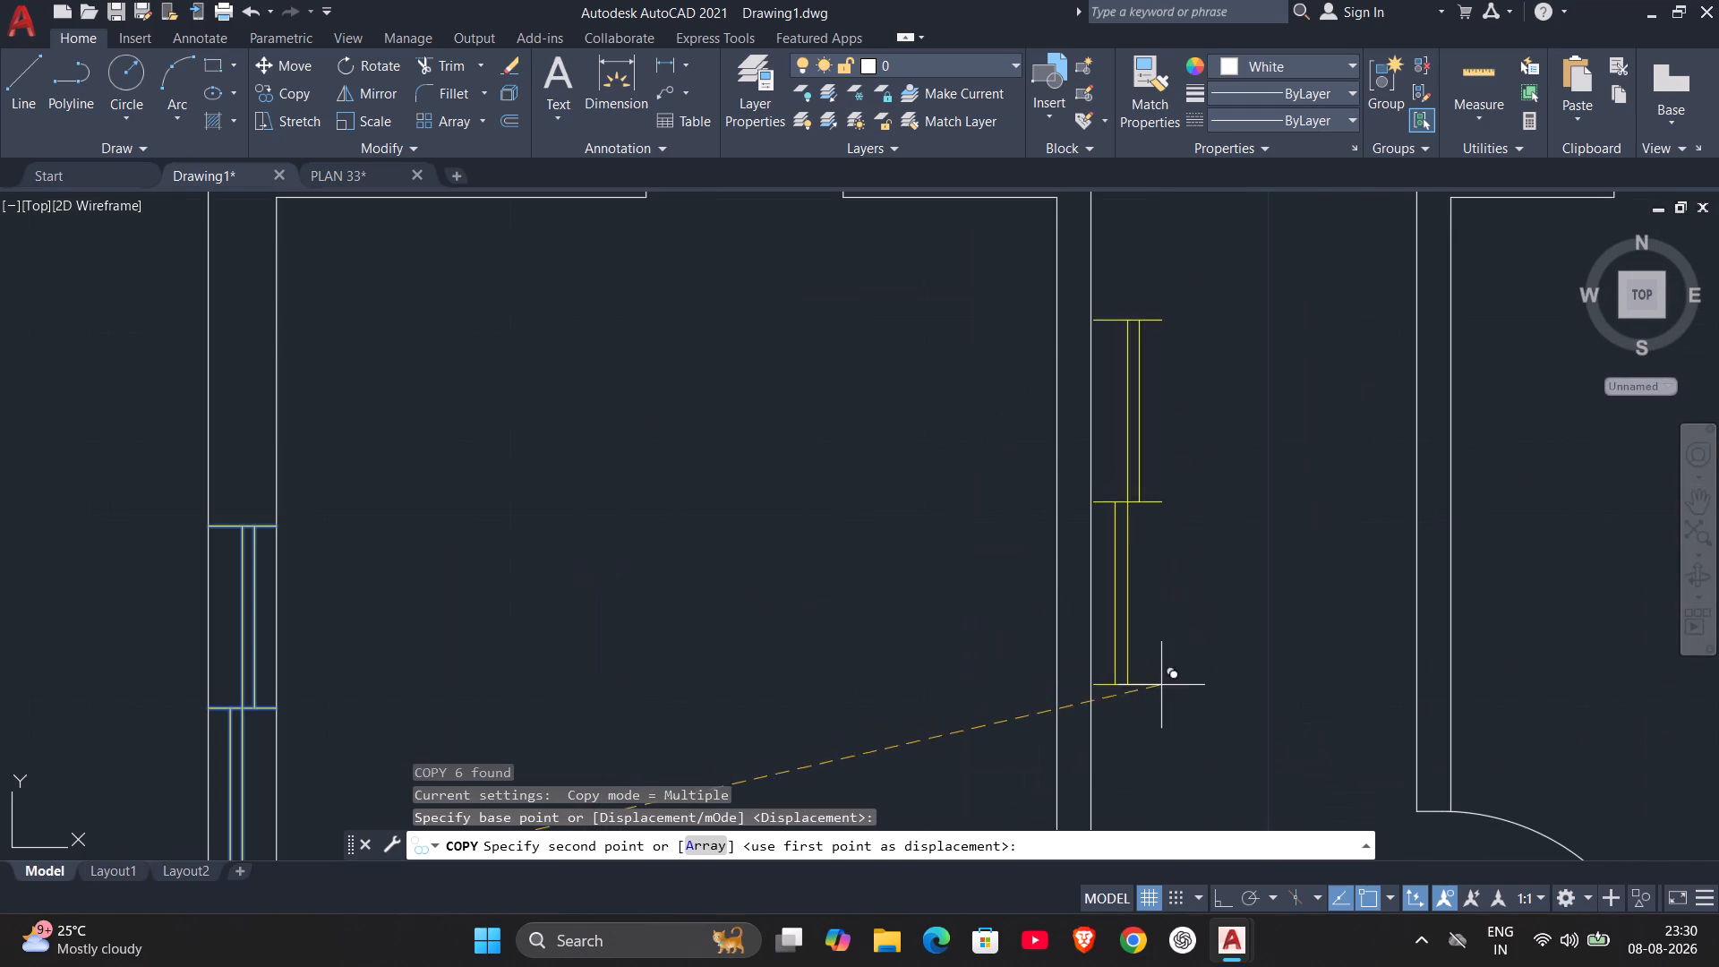
pyautogui.moveTo(1125, 724); pyautogui.dragTo(1215, 623, button='middle')
pyautogui.scroll(-1, 1125, 724)
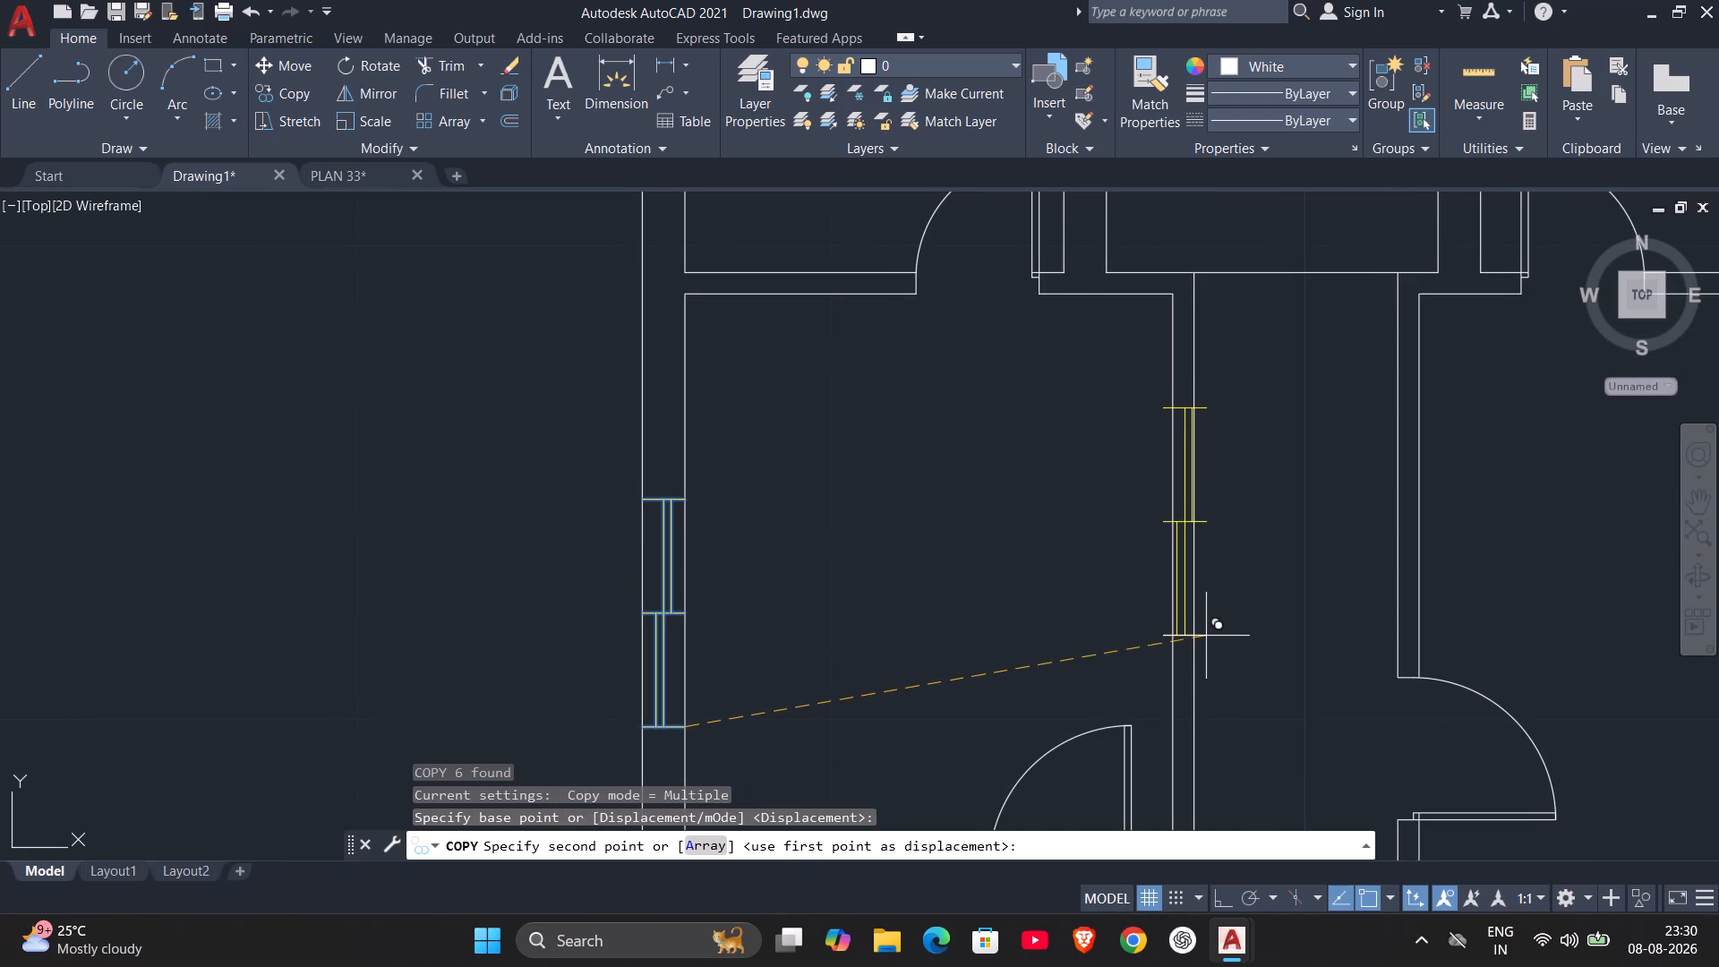
pyautogui.scroll(2, 1206, 636)
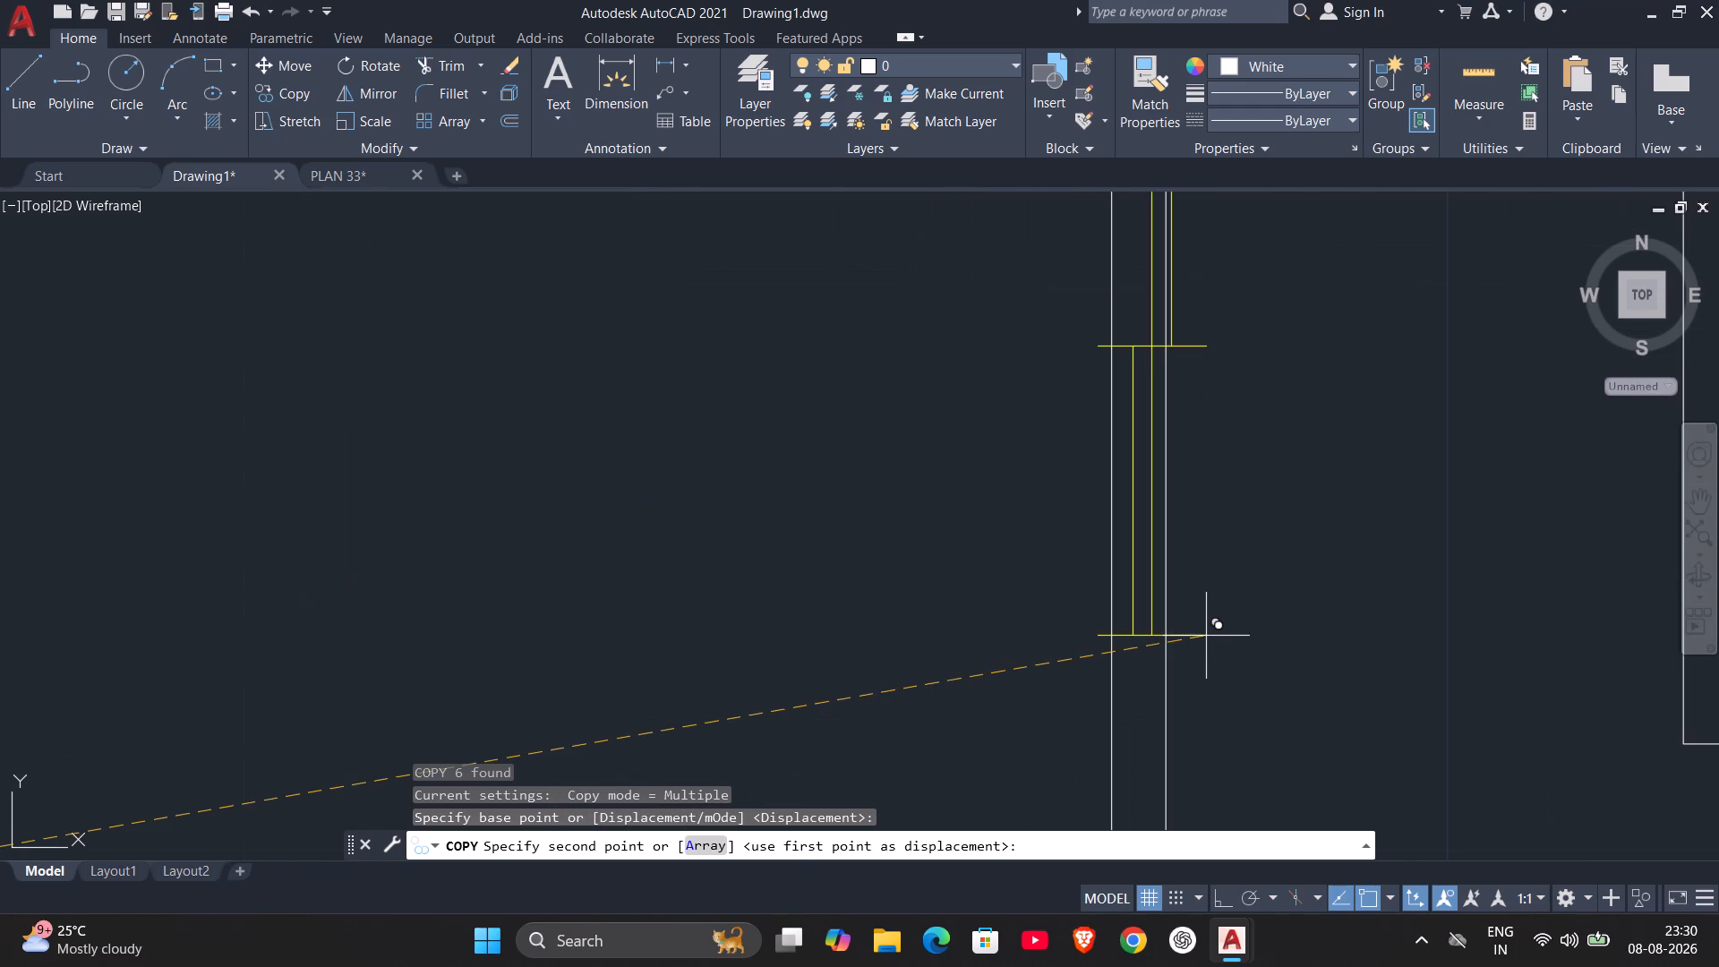
pyautogui.scroll(-2, 1206, 636)
pyautogui.scroll(1, 1201, 640)
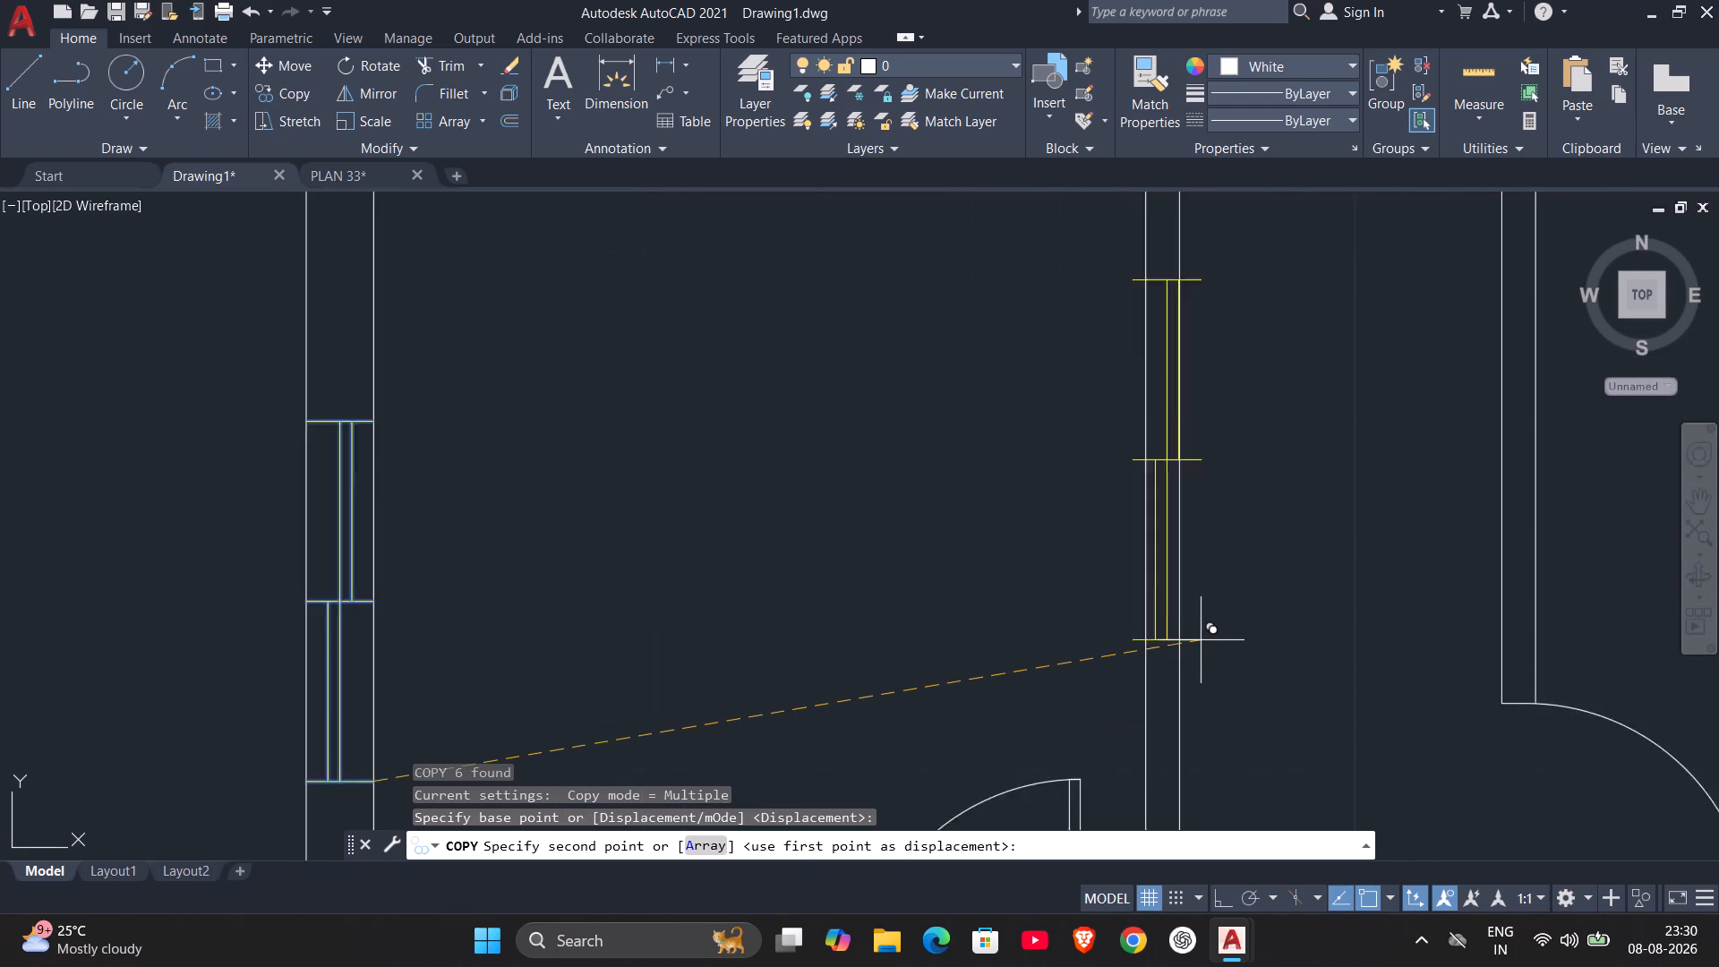
pyautogui.scroll(2, 1201, 640)
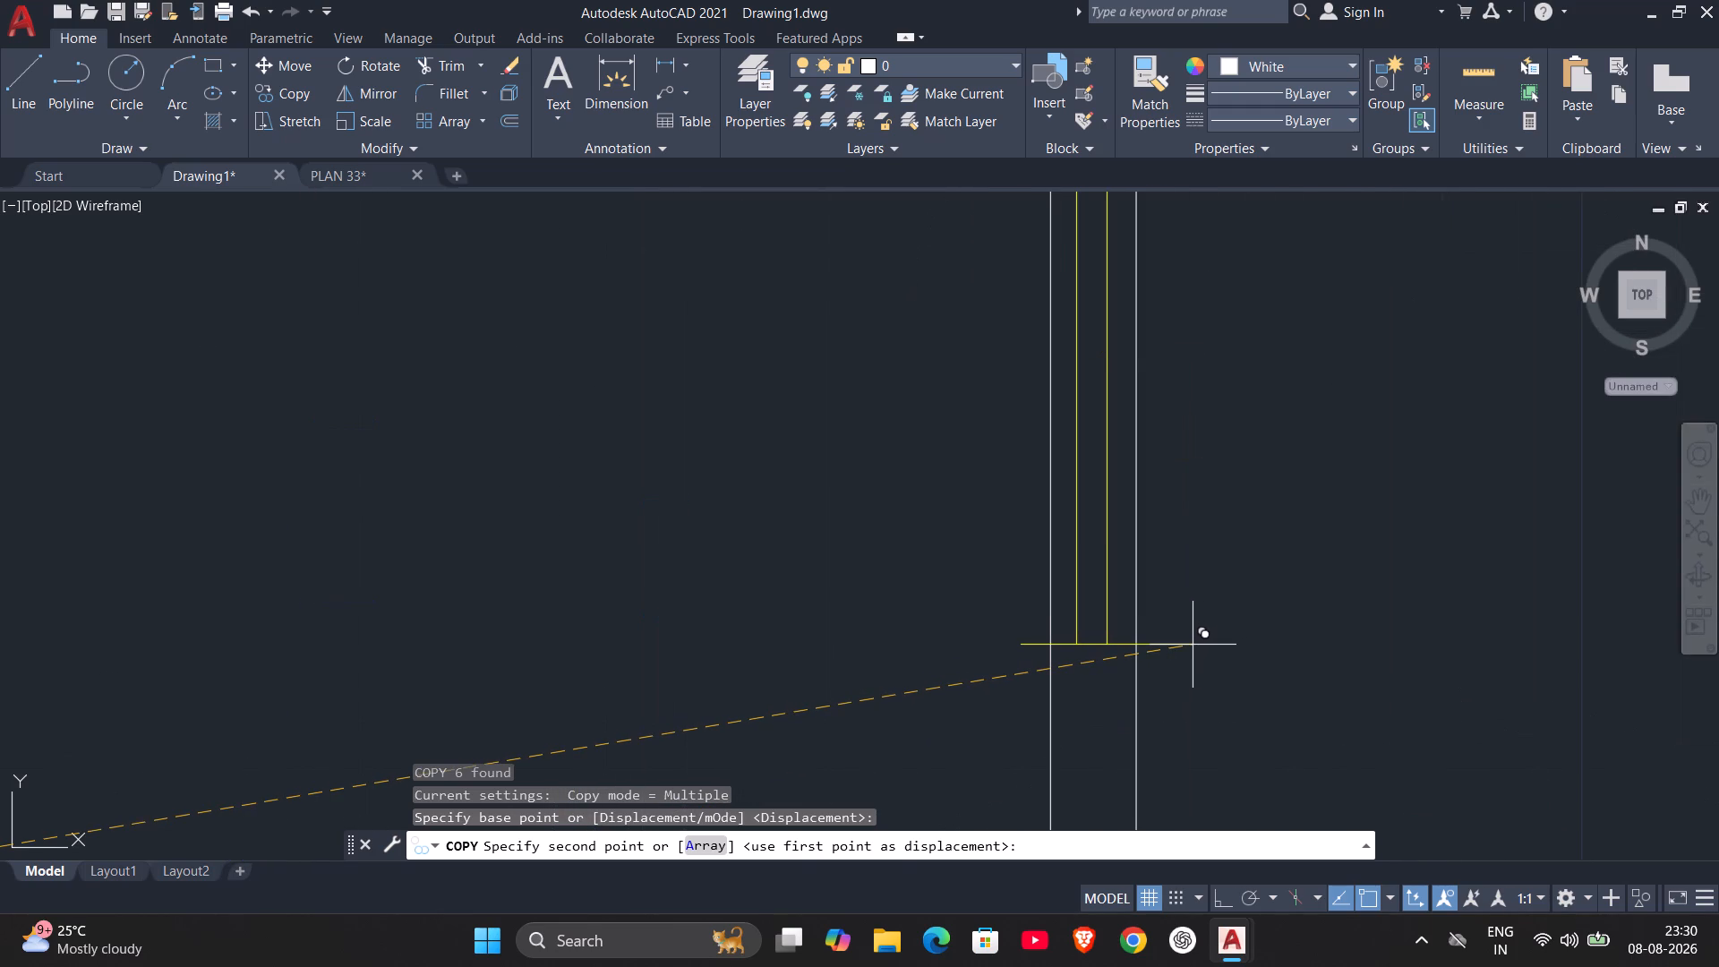
pyautogui.scroll(-1, 1193, 645)
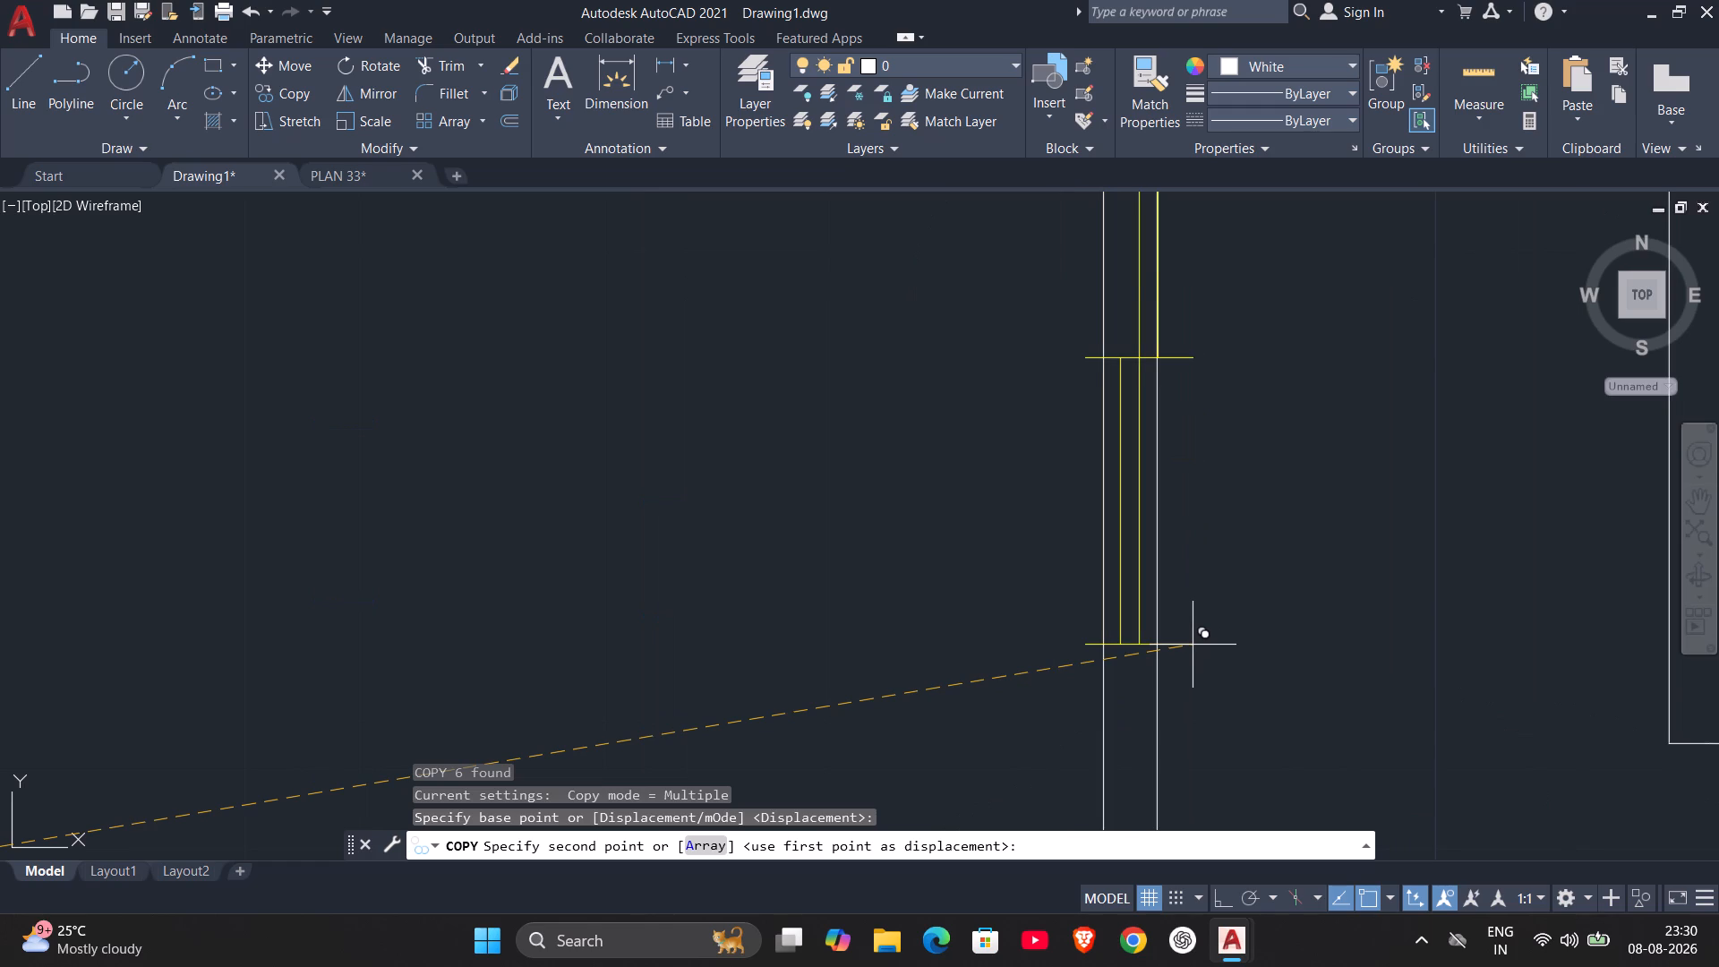
pyautogui.scroll(-1, 1193, 645)
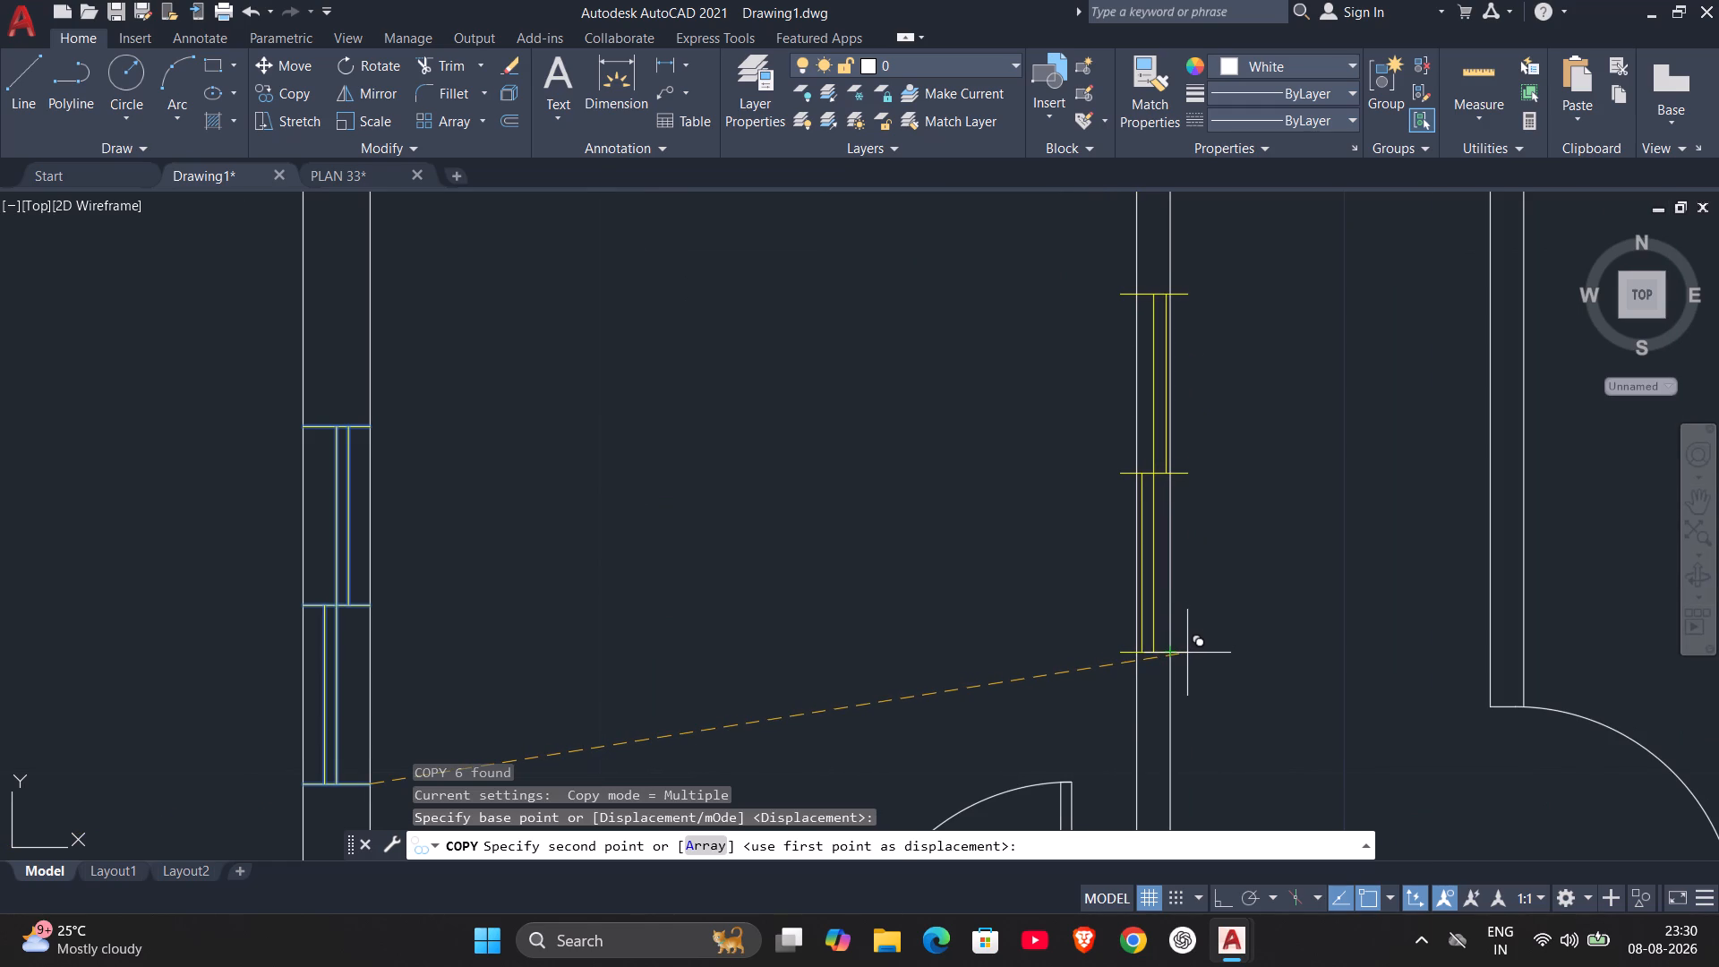
pyautogui.click(1187, 653)
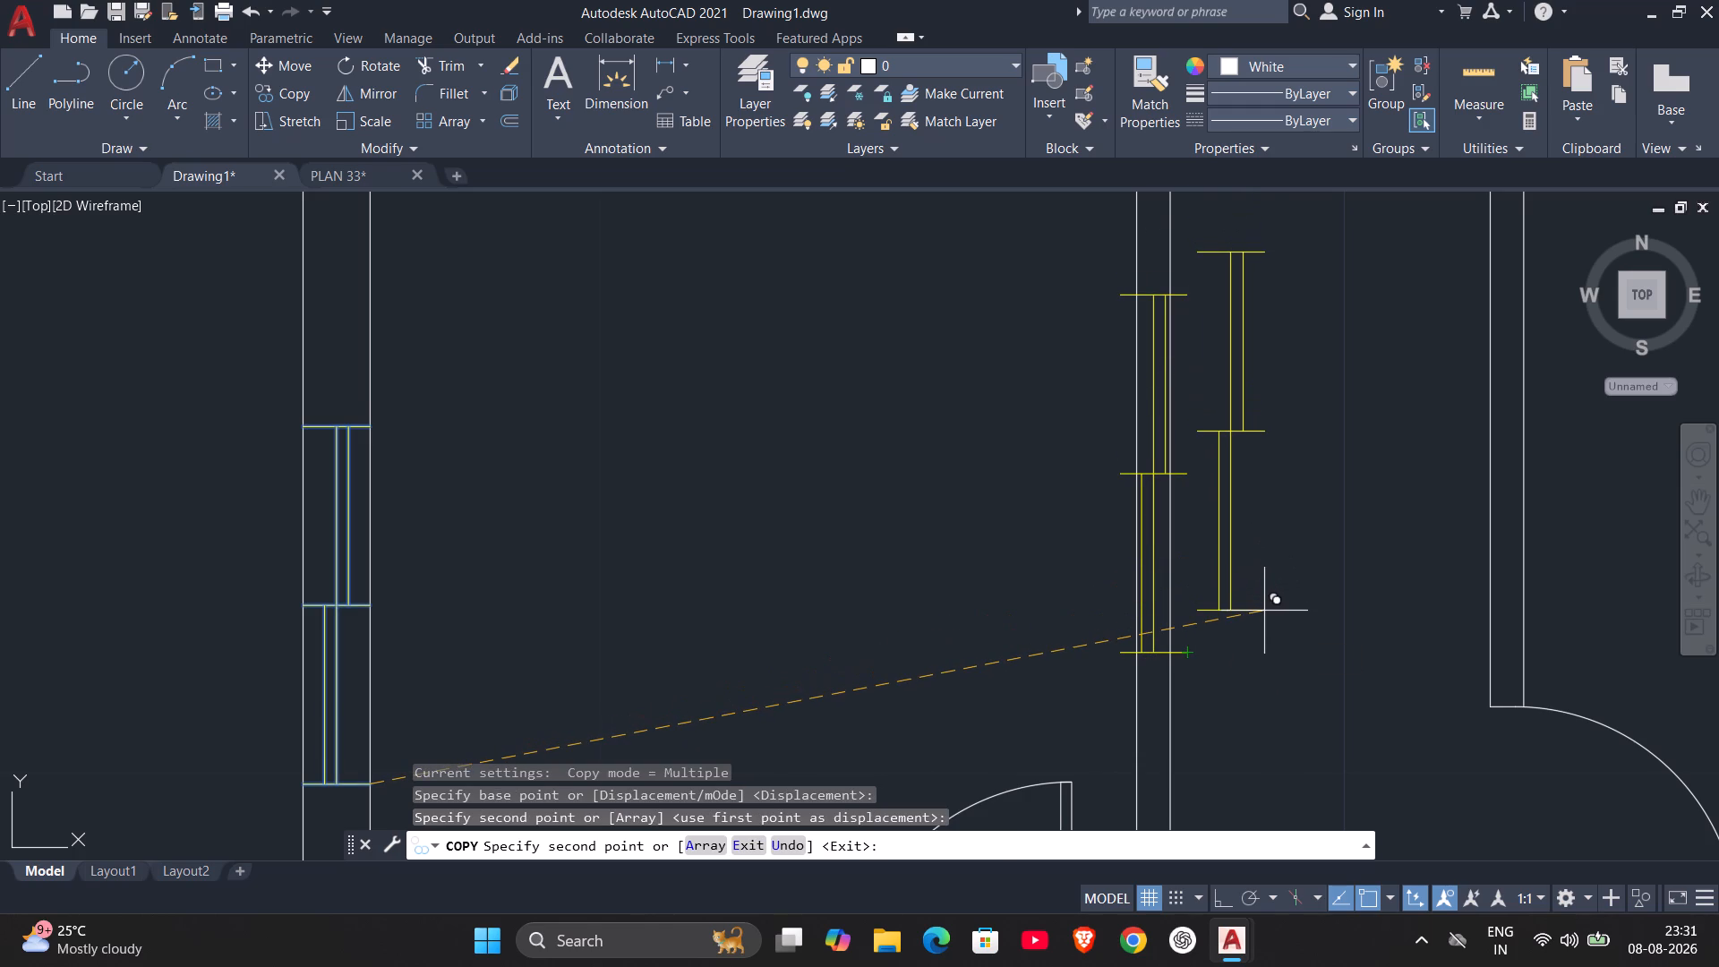
pyautogui.scroll(-2, 1265, 612)
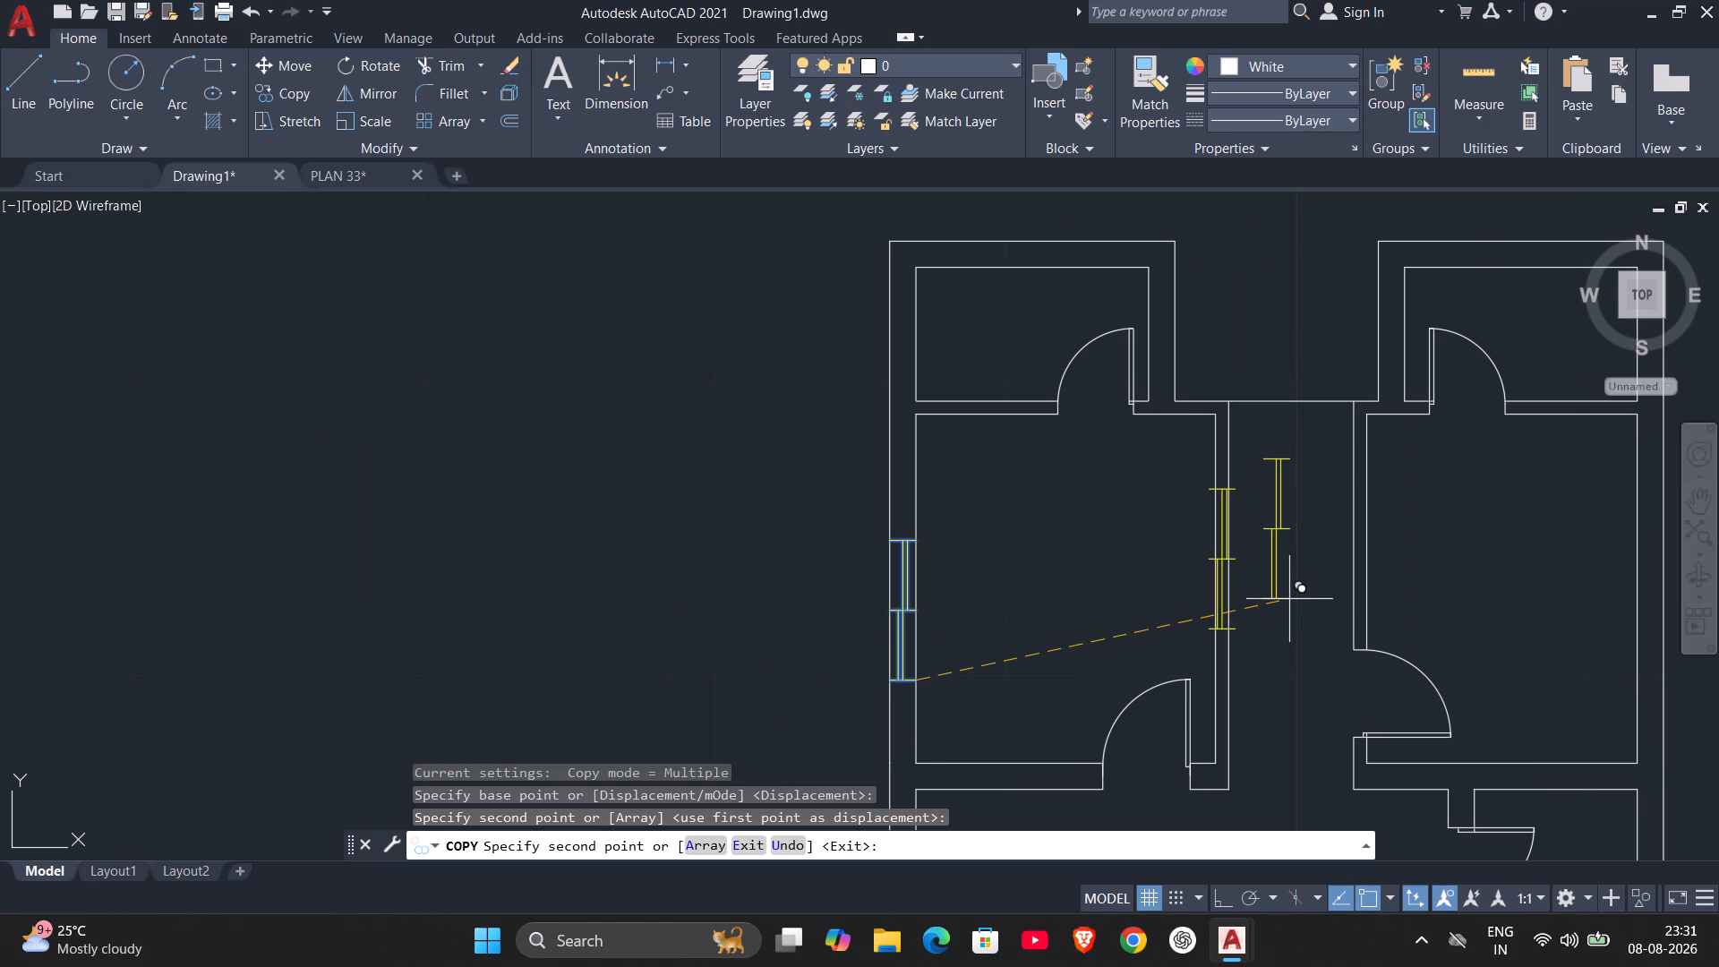
pyautogui.press('Escape')
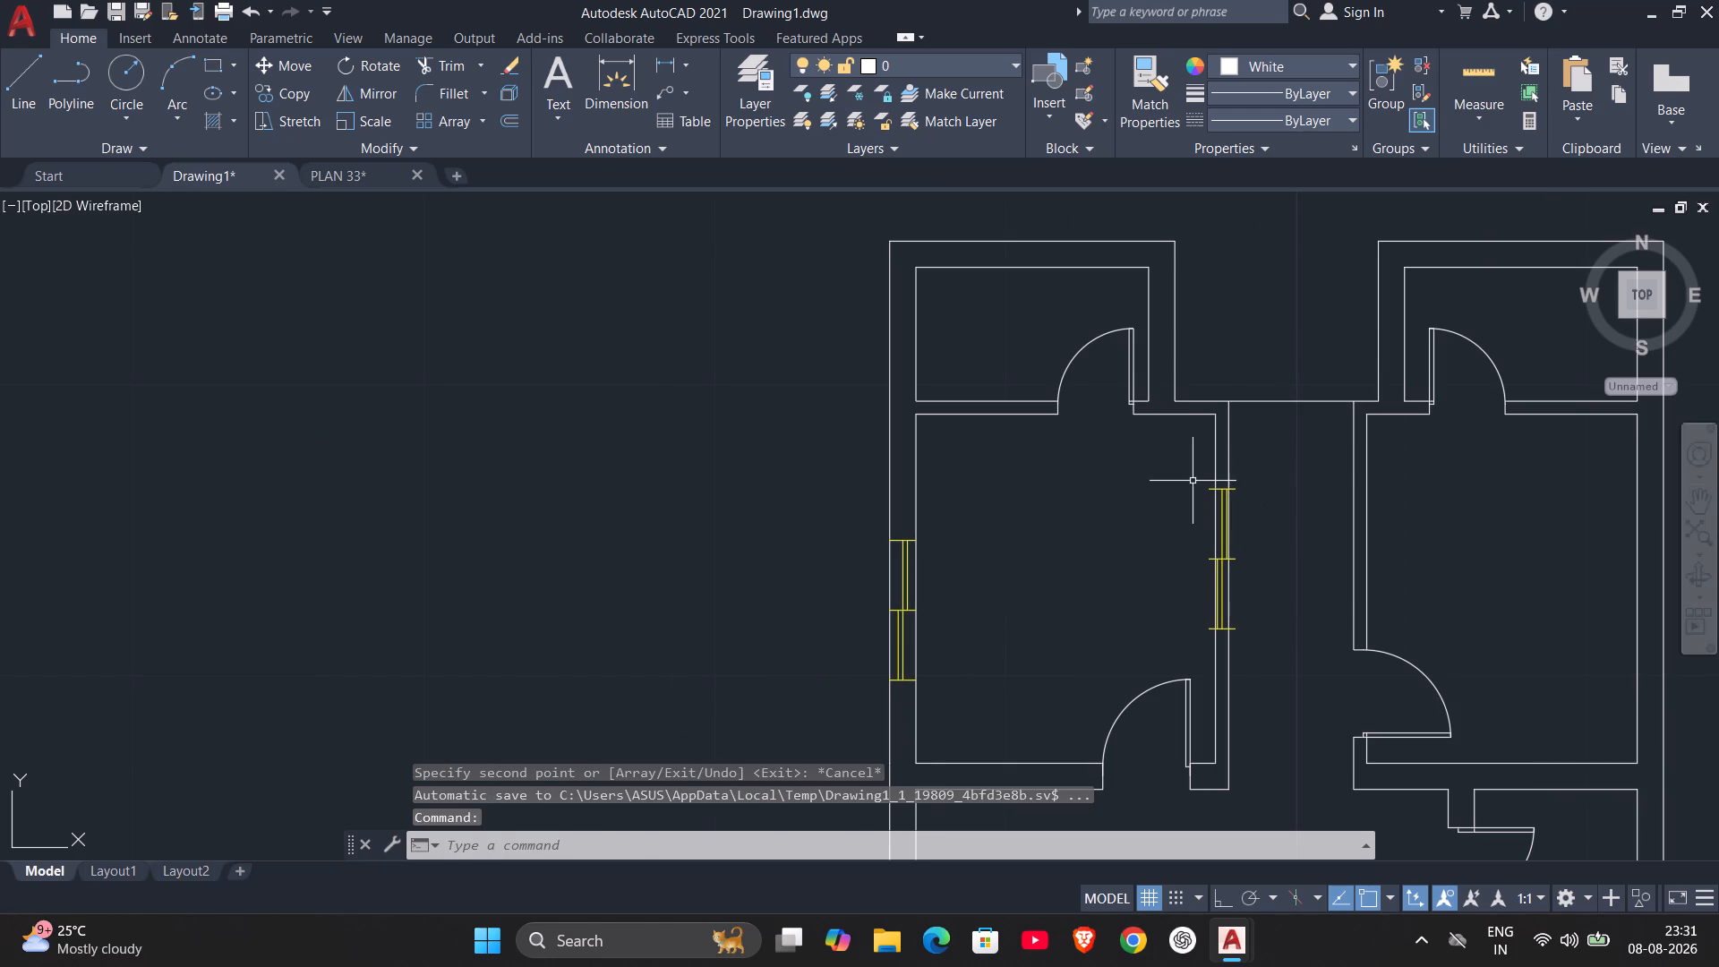
# Scale the copied window down freehand about its southeast corner, closer to the thinner east wall's thickness.
pyautogui.click(1192, 479)
pyautogui.click(1305, 651)
pyautogui.scroll(2, 1263, 645)
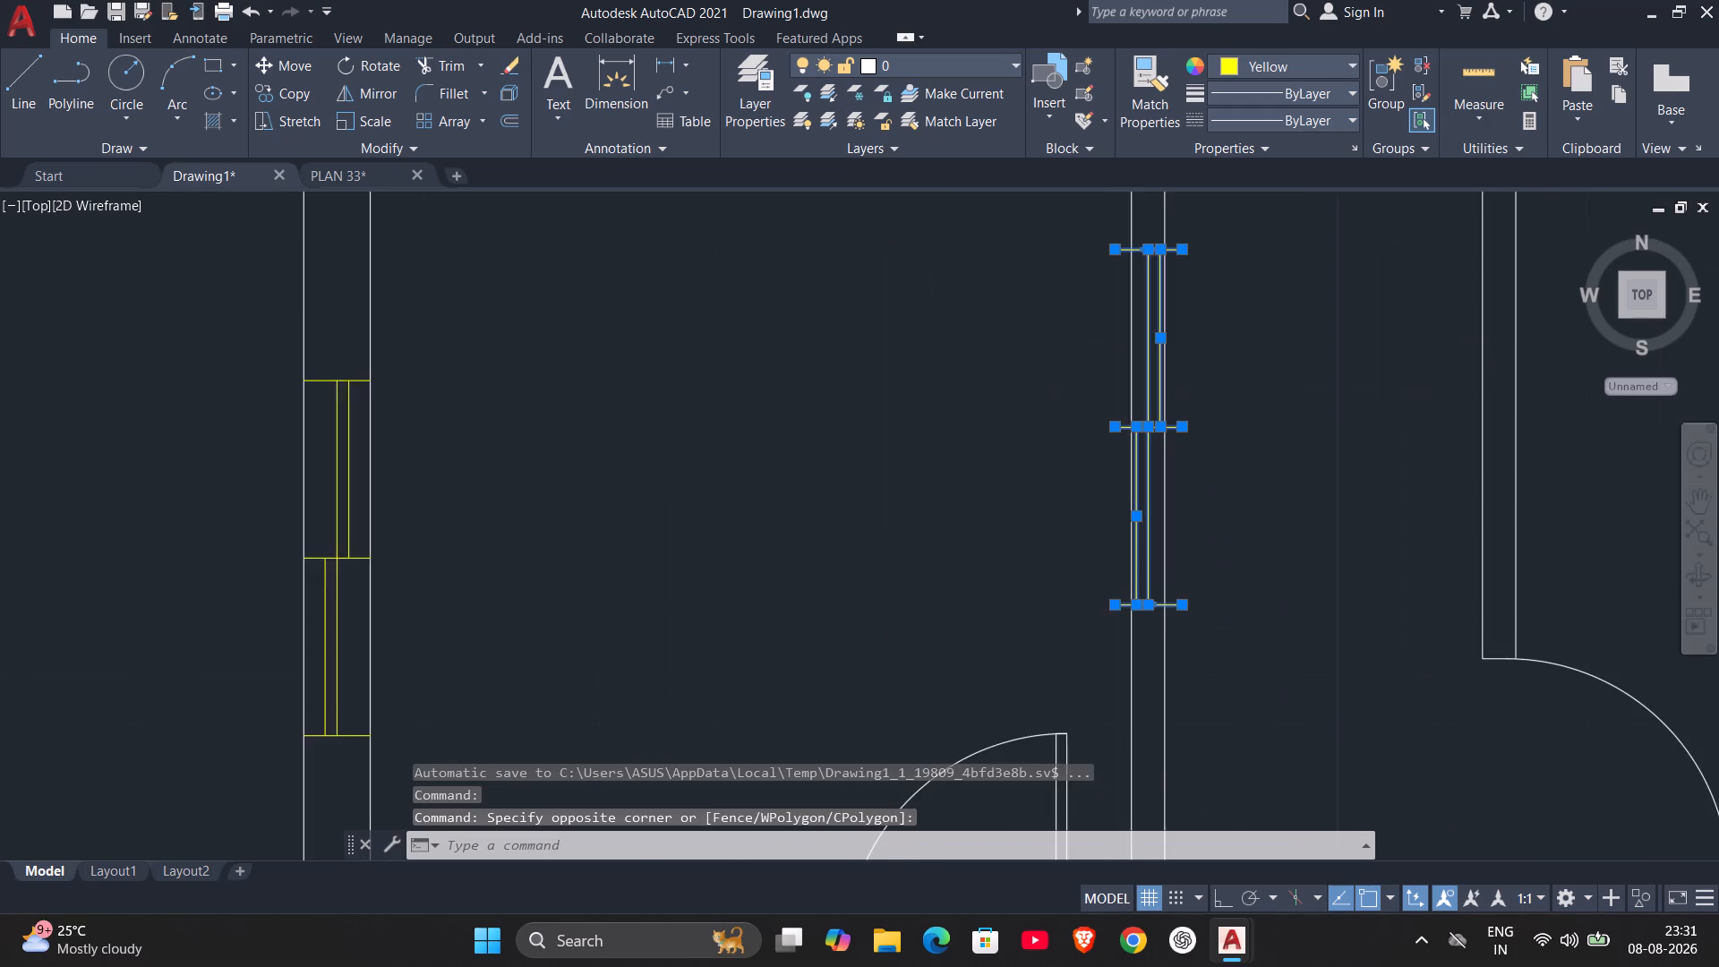
pyautogui.scroll(2, 1263, 644)
pyautogui.write('SC')
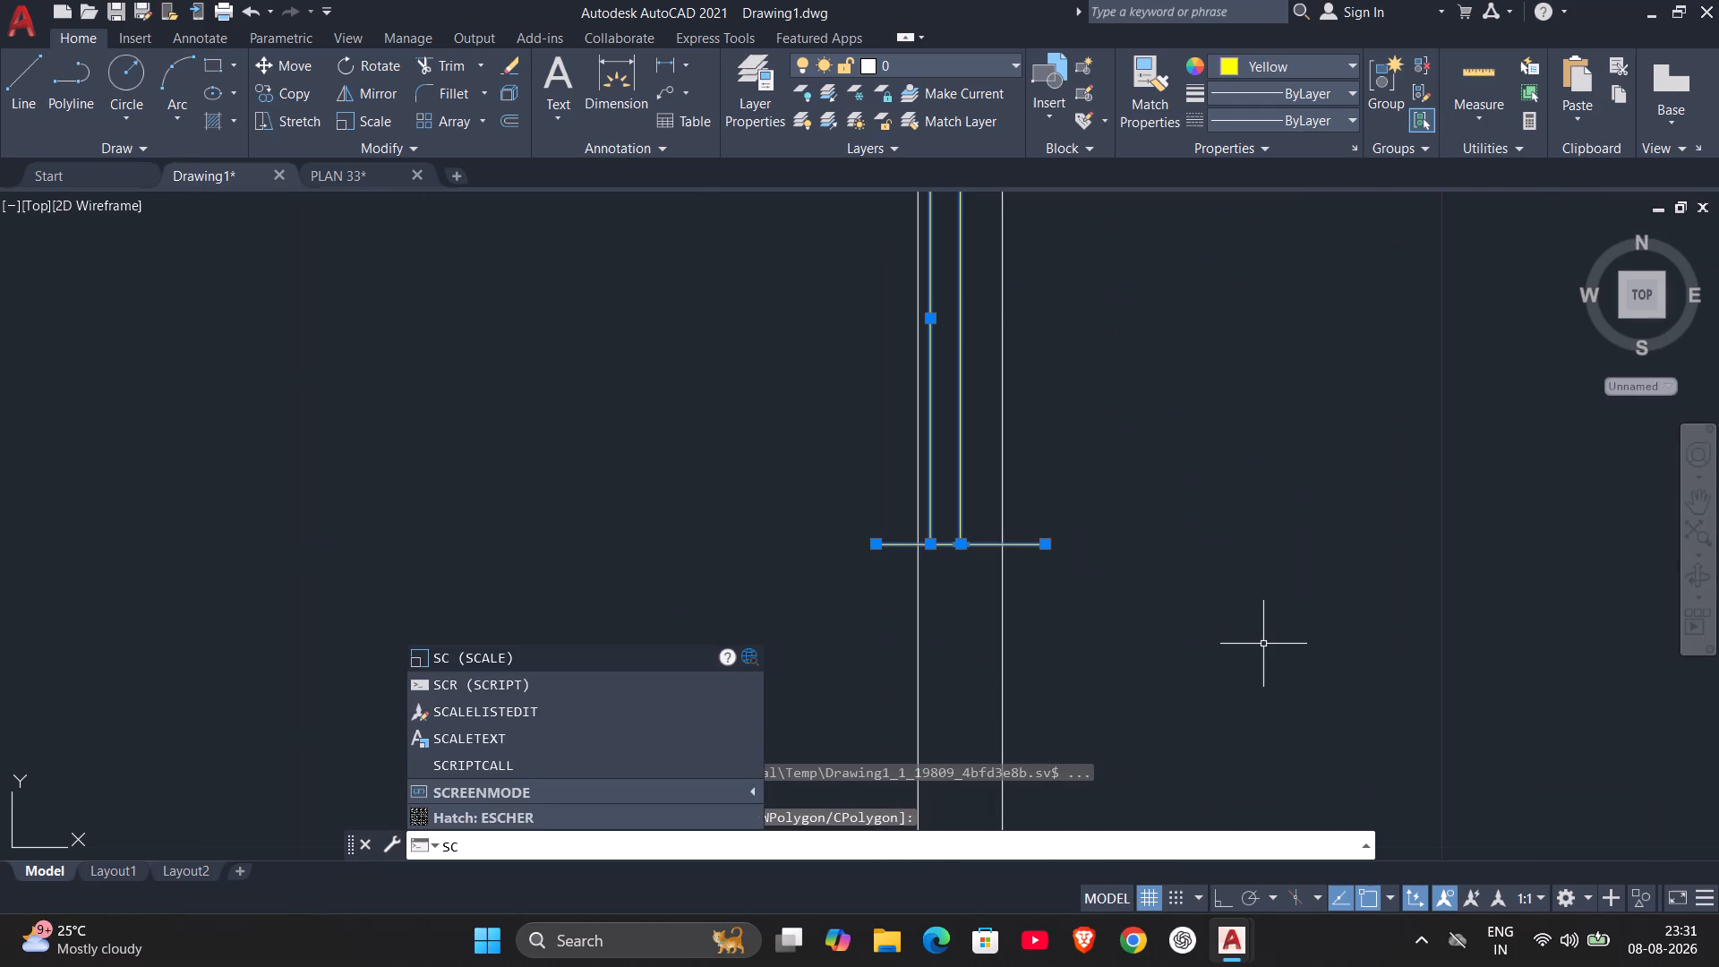
pyautogui.press('Return')
pyautogui.click(1043, 542)
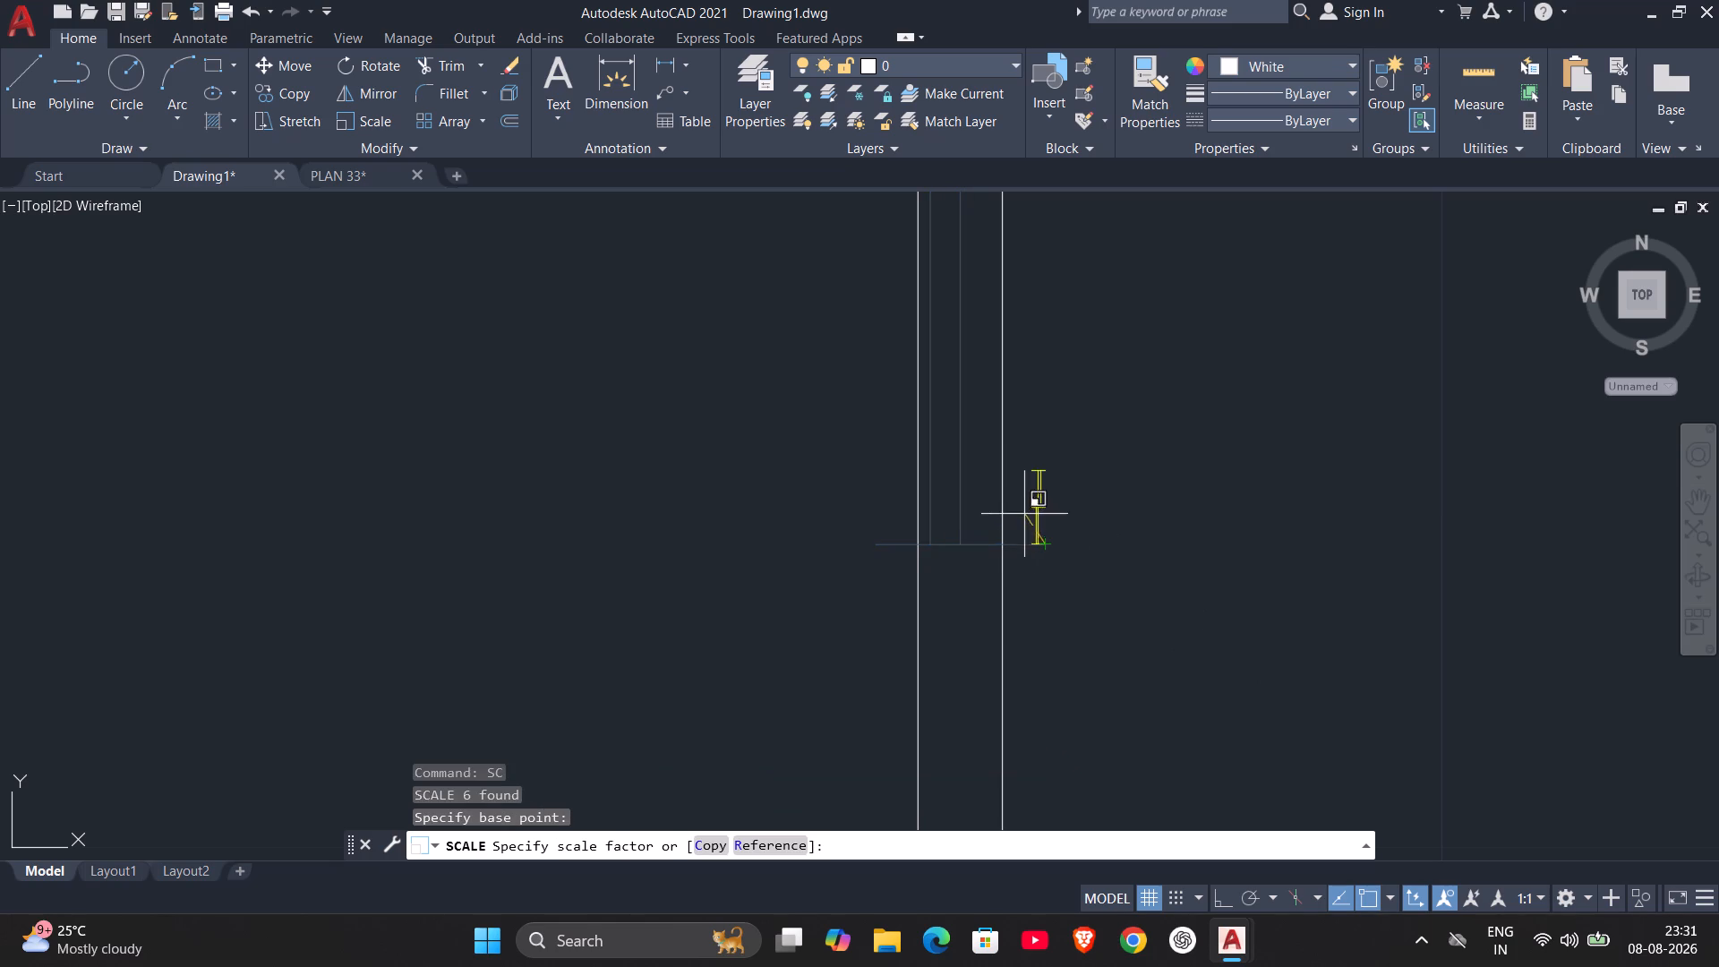
pyautogui.scroll(-2, 952, 406)
pyautogui.moveTo(952, 406); pyautogui.dragTo(960, 406, button='middle')
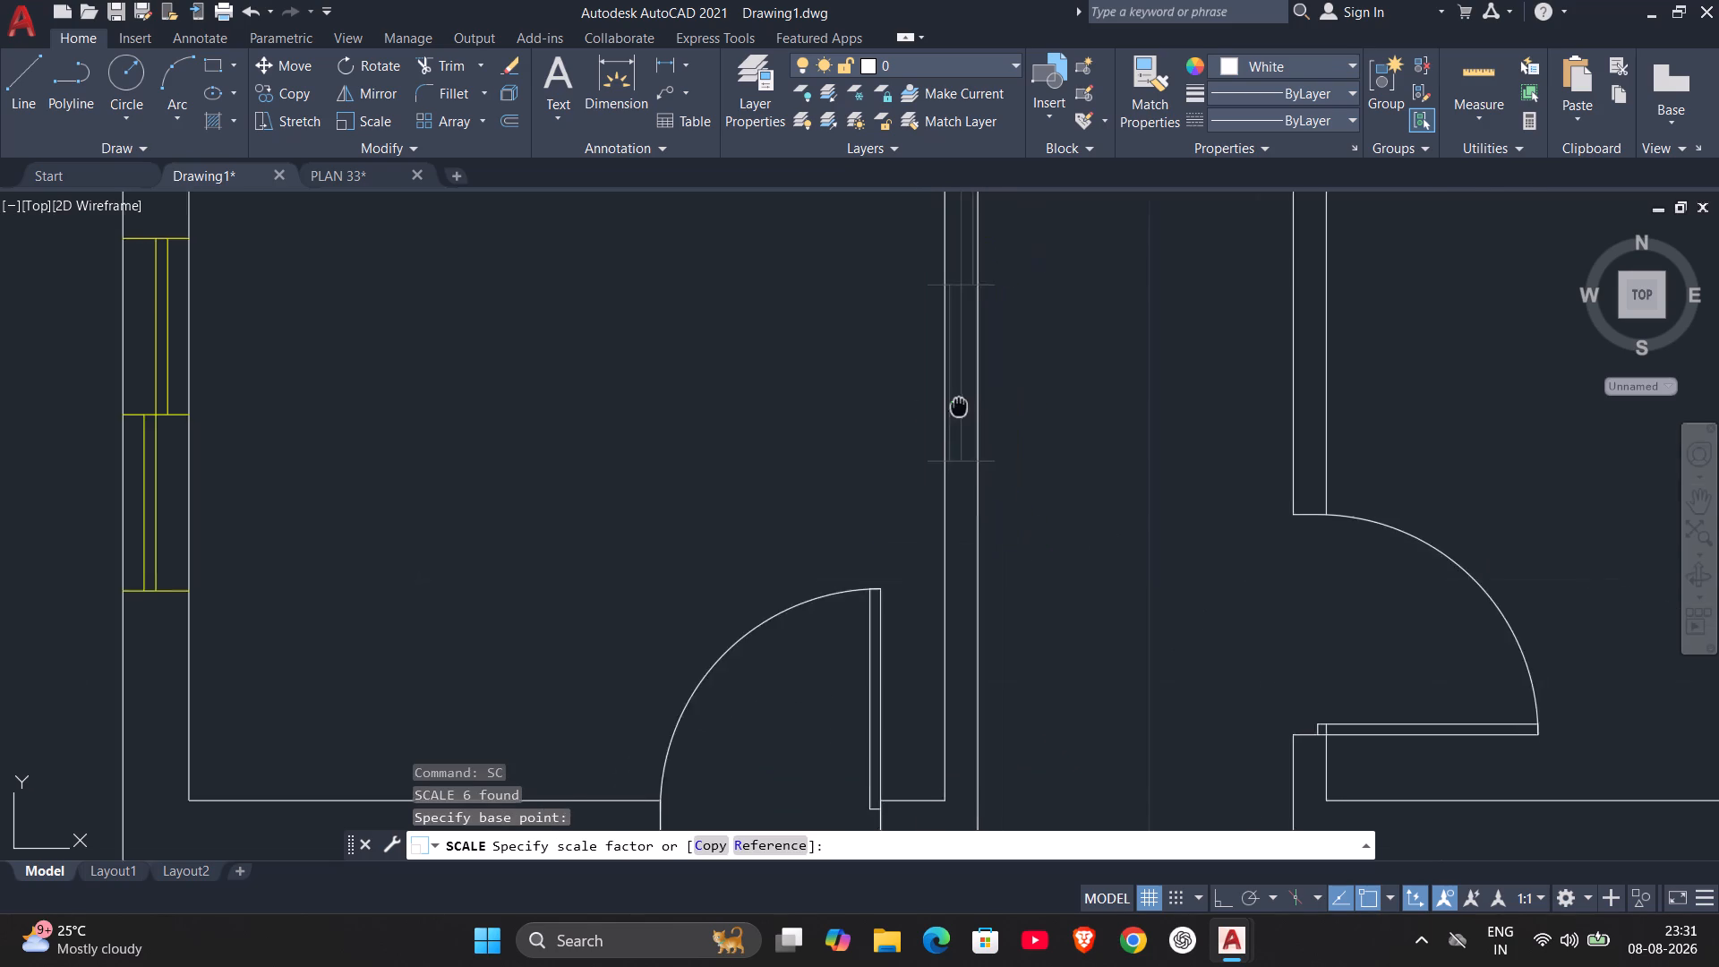
pyautogui.moveTo(960, 406); pyautogui.dragTo(1142, 477, button='middle')
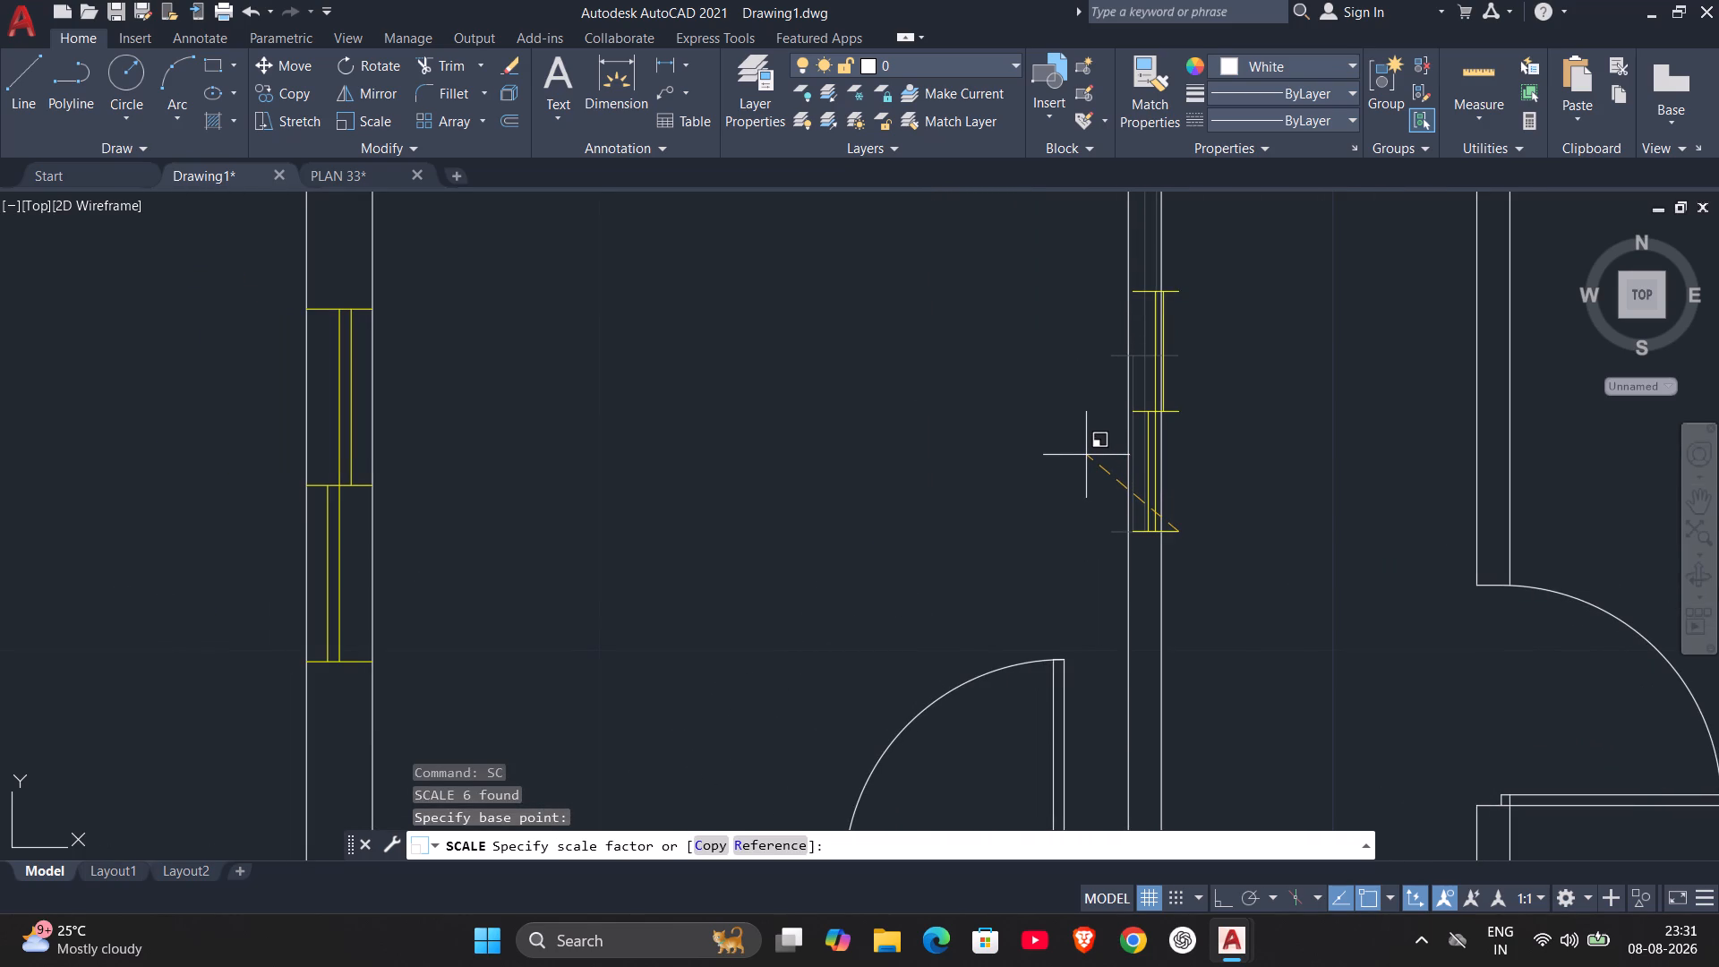
pyautogui.scroll(-1, 1079, 452)
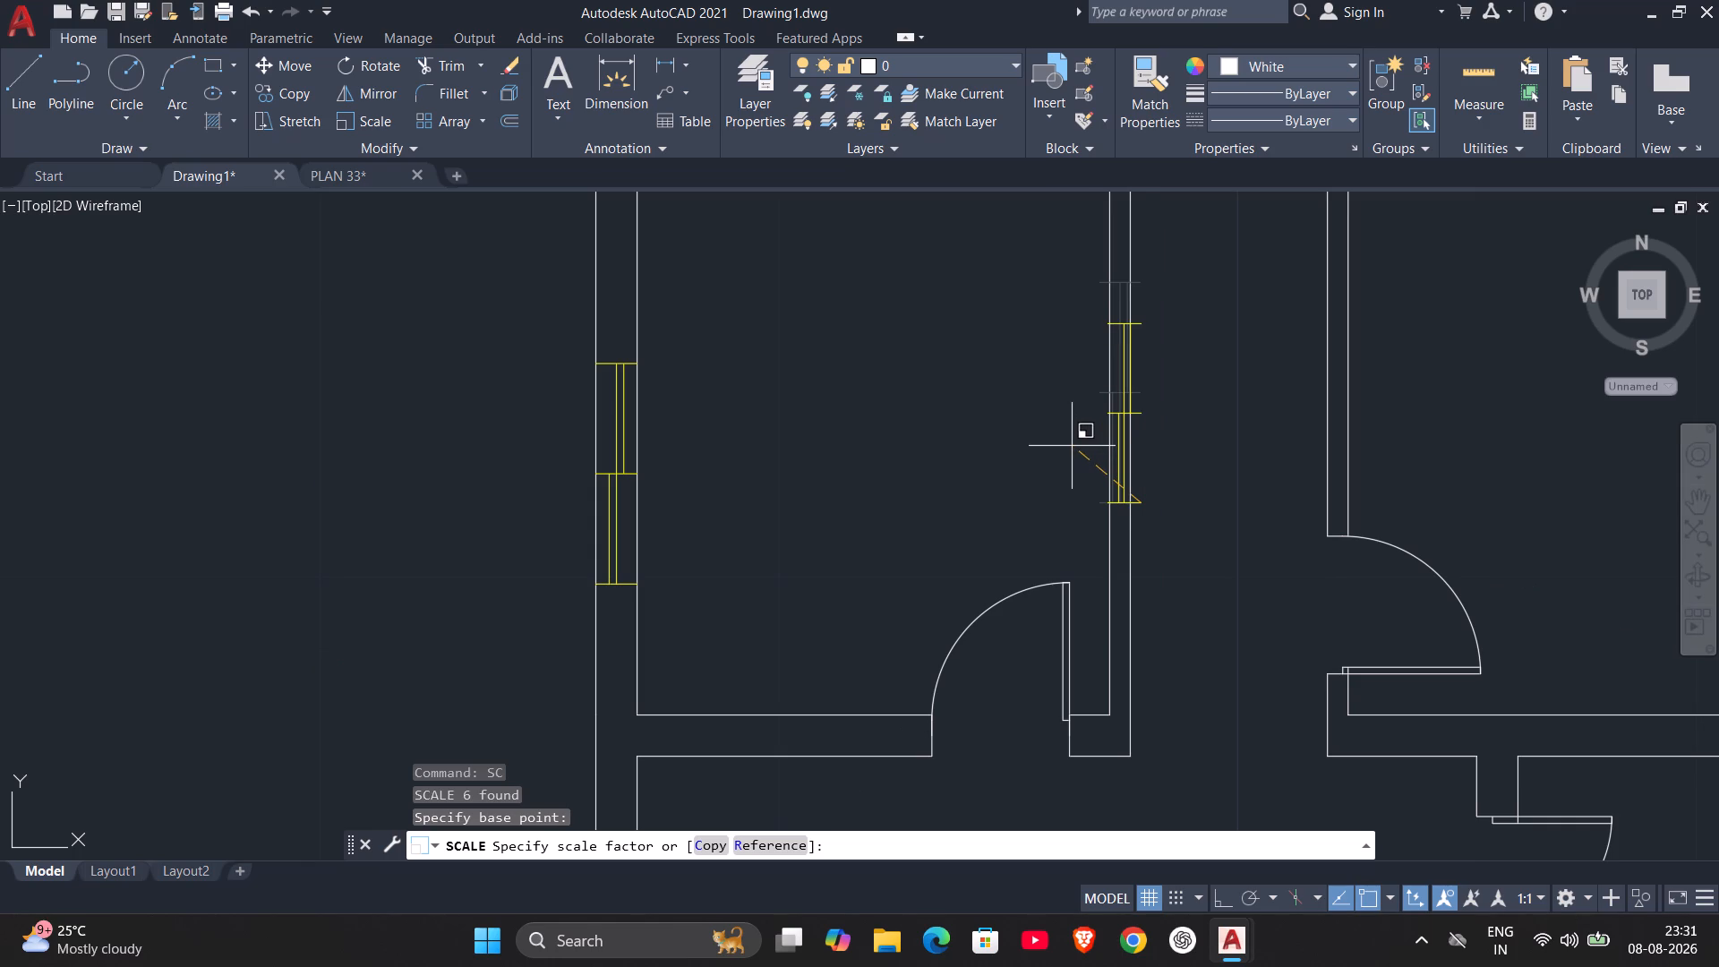
pyautogui.click(1075, 449)
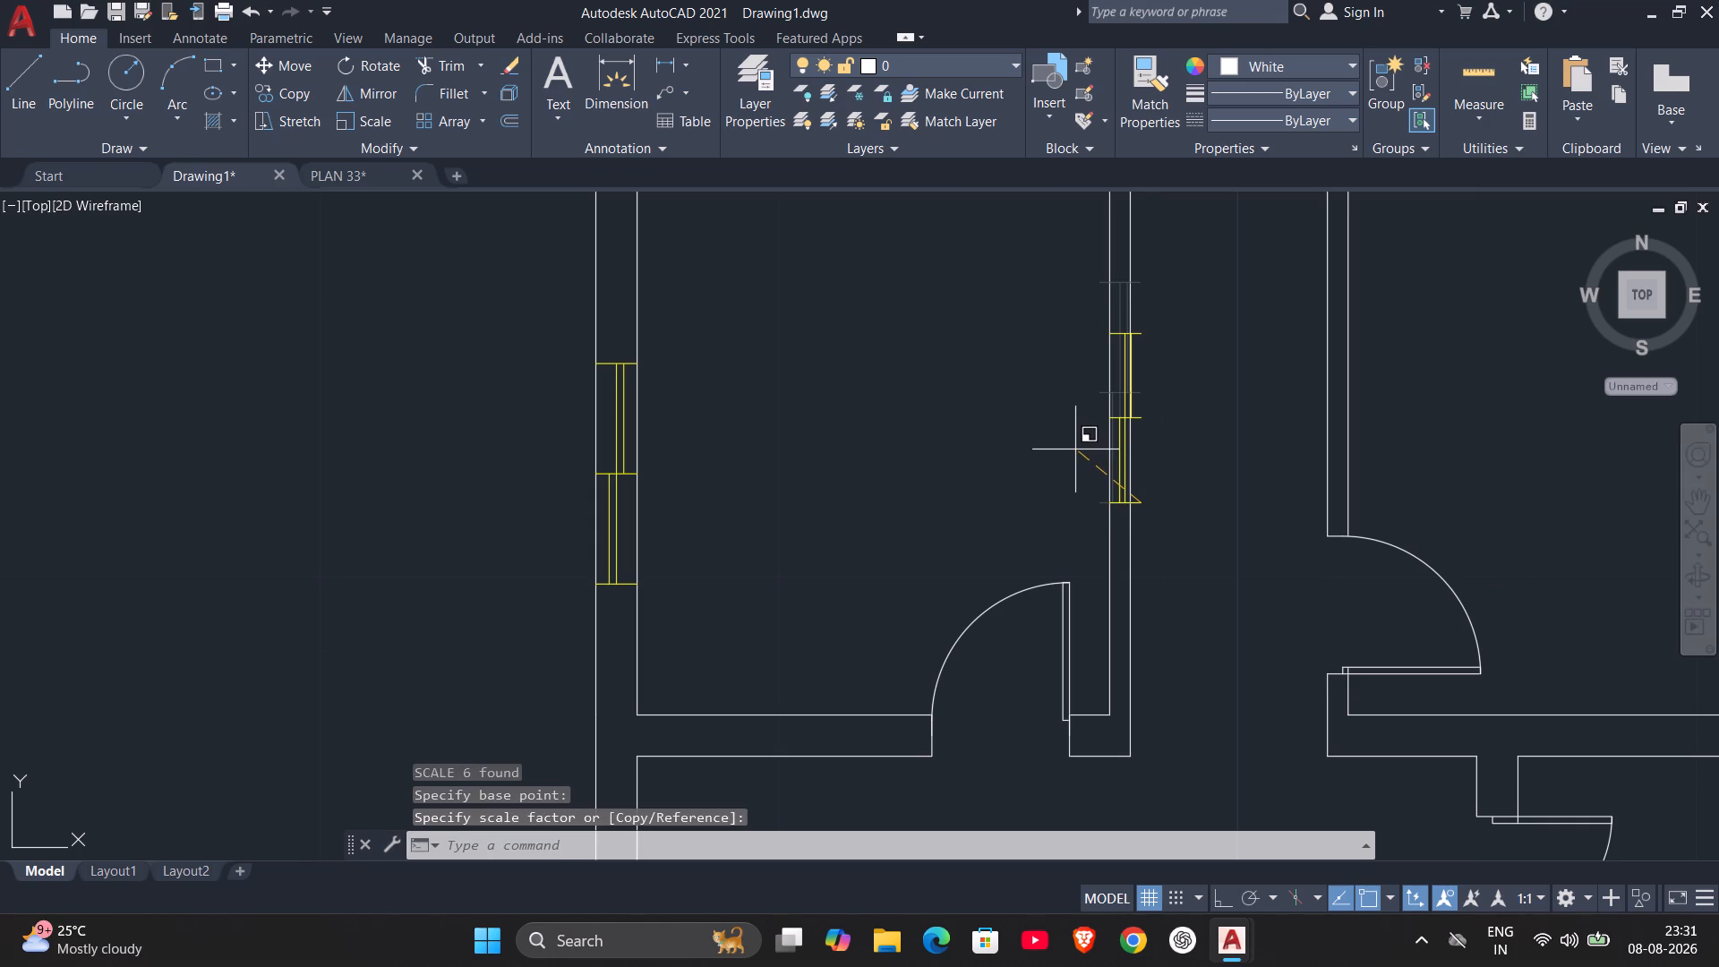
# Move the scaled window slightly west by its south line's midpoint, centring it across the room's east wall.
pyautogui.scroll(3, 1147, 457)
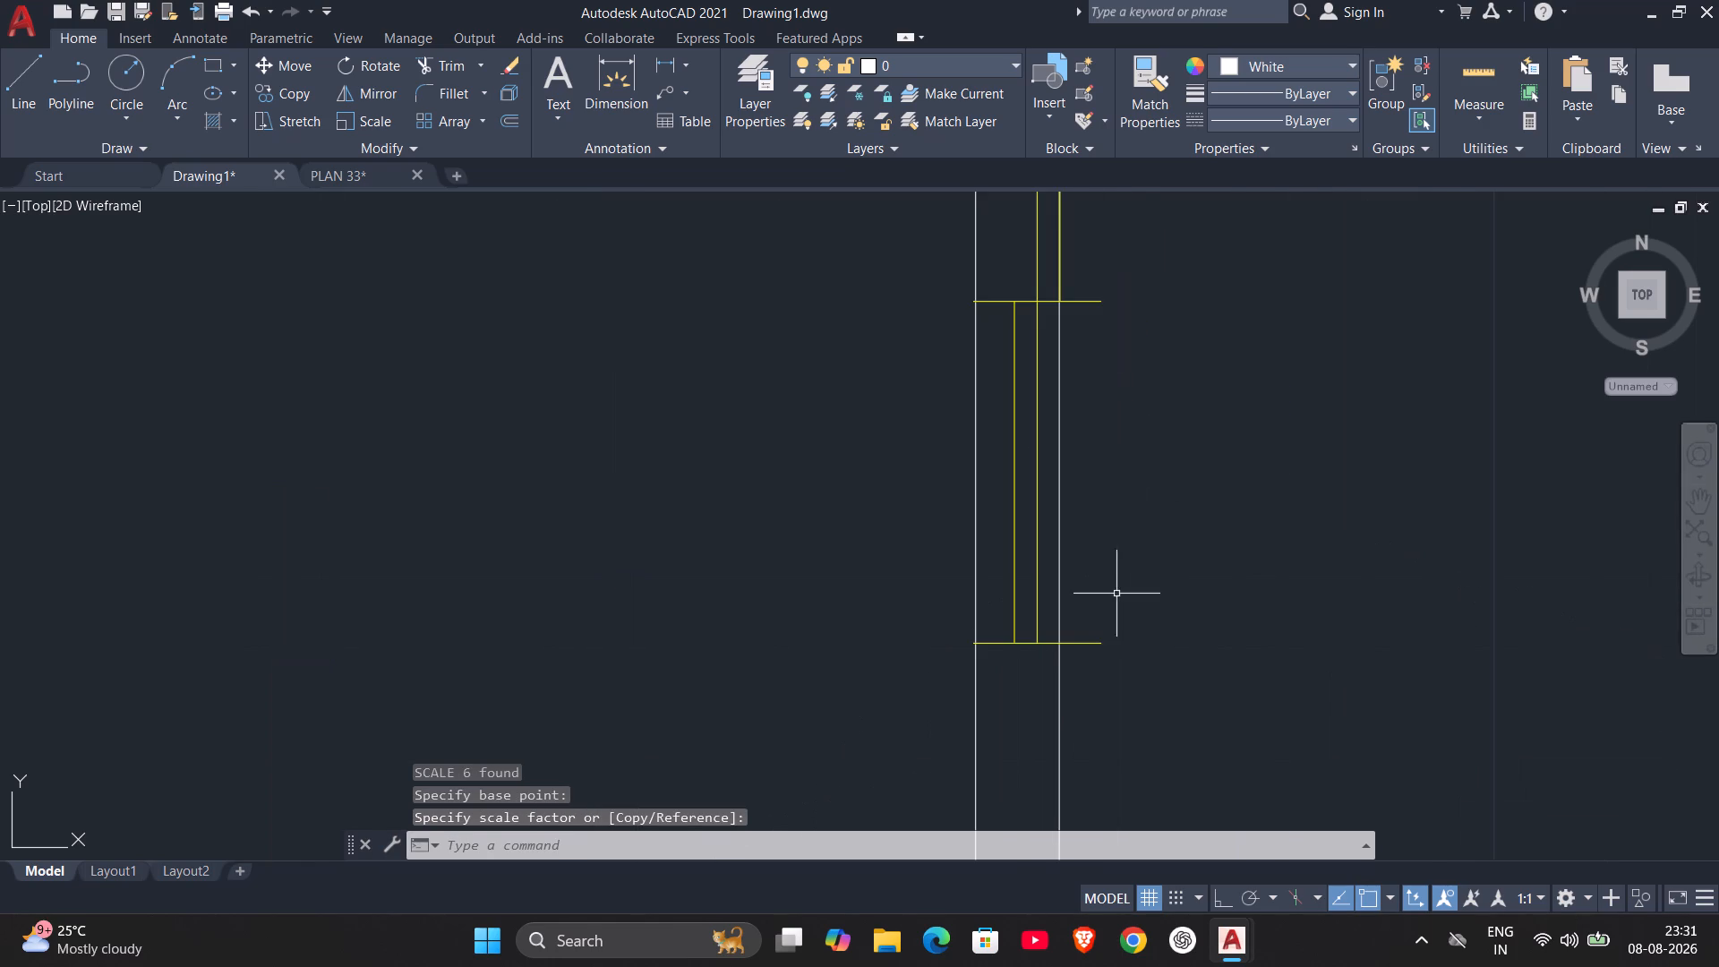
pyautogui.scroll(-3, 1062, 485)
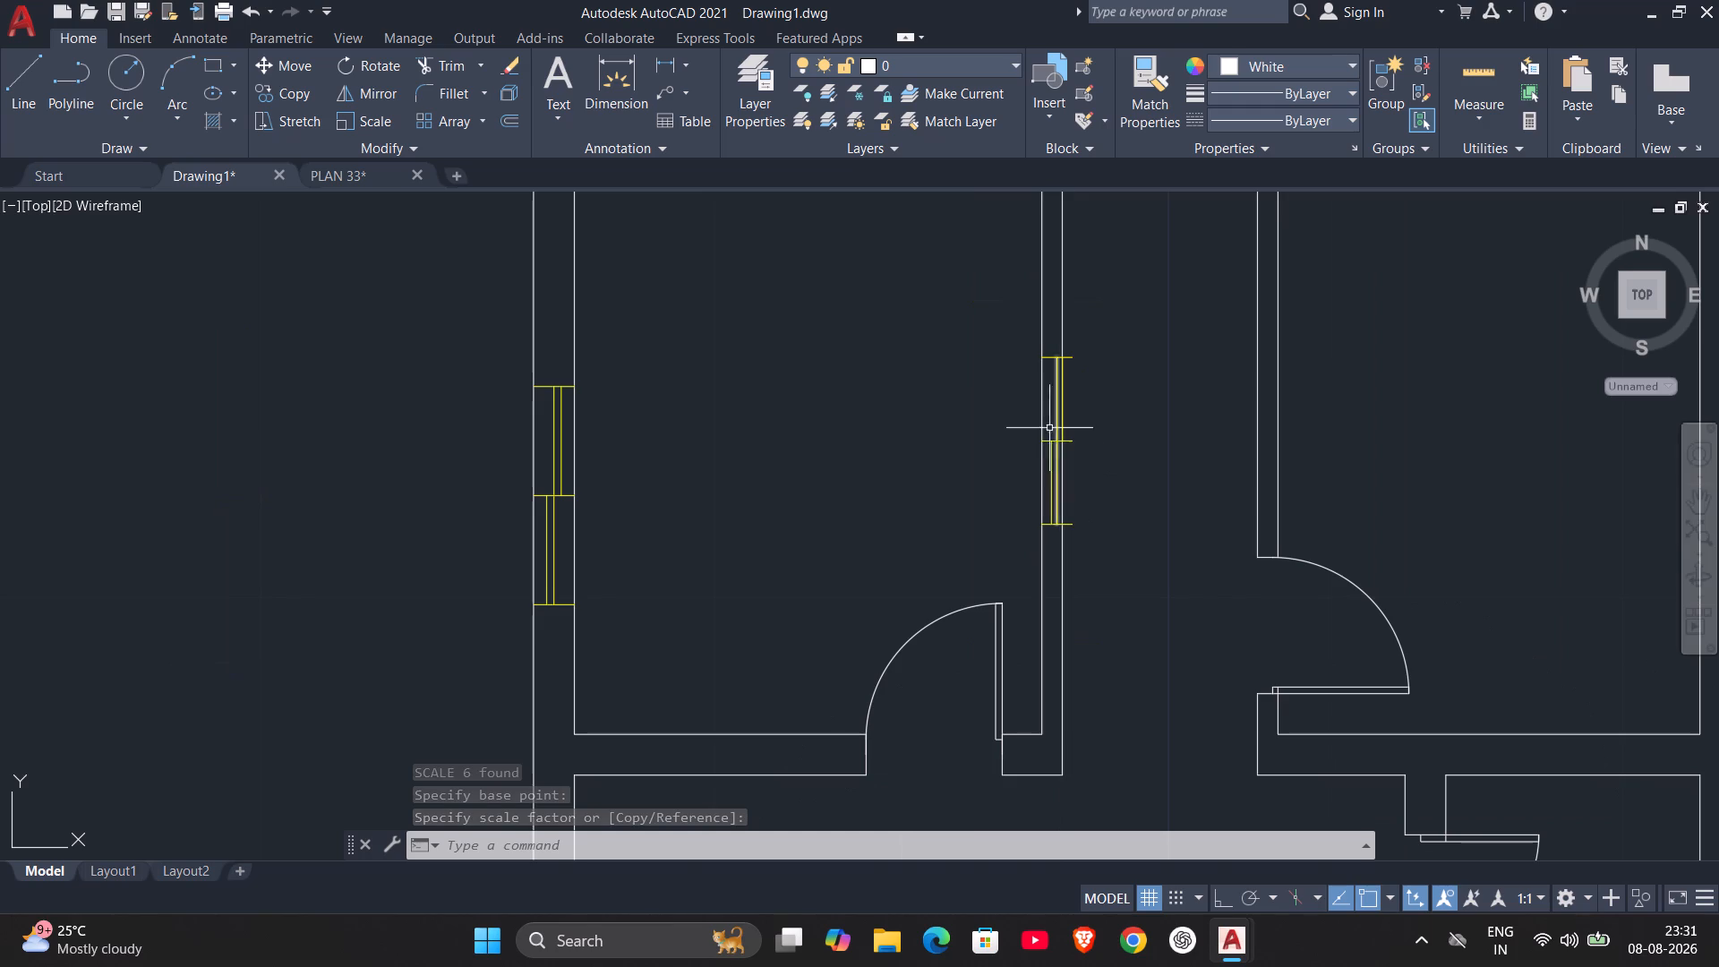
pyautogui.moveTo(1015, 329); pyautogui.dragTo(1044, 344)
pyautogui.click(1163, 549)
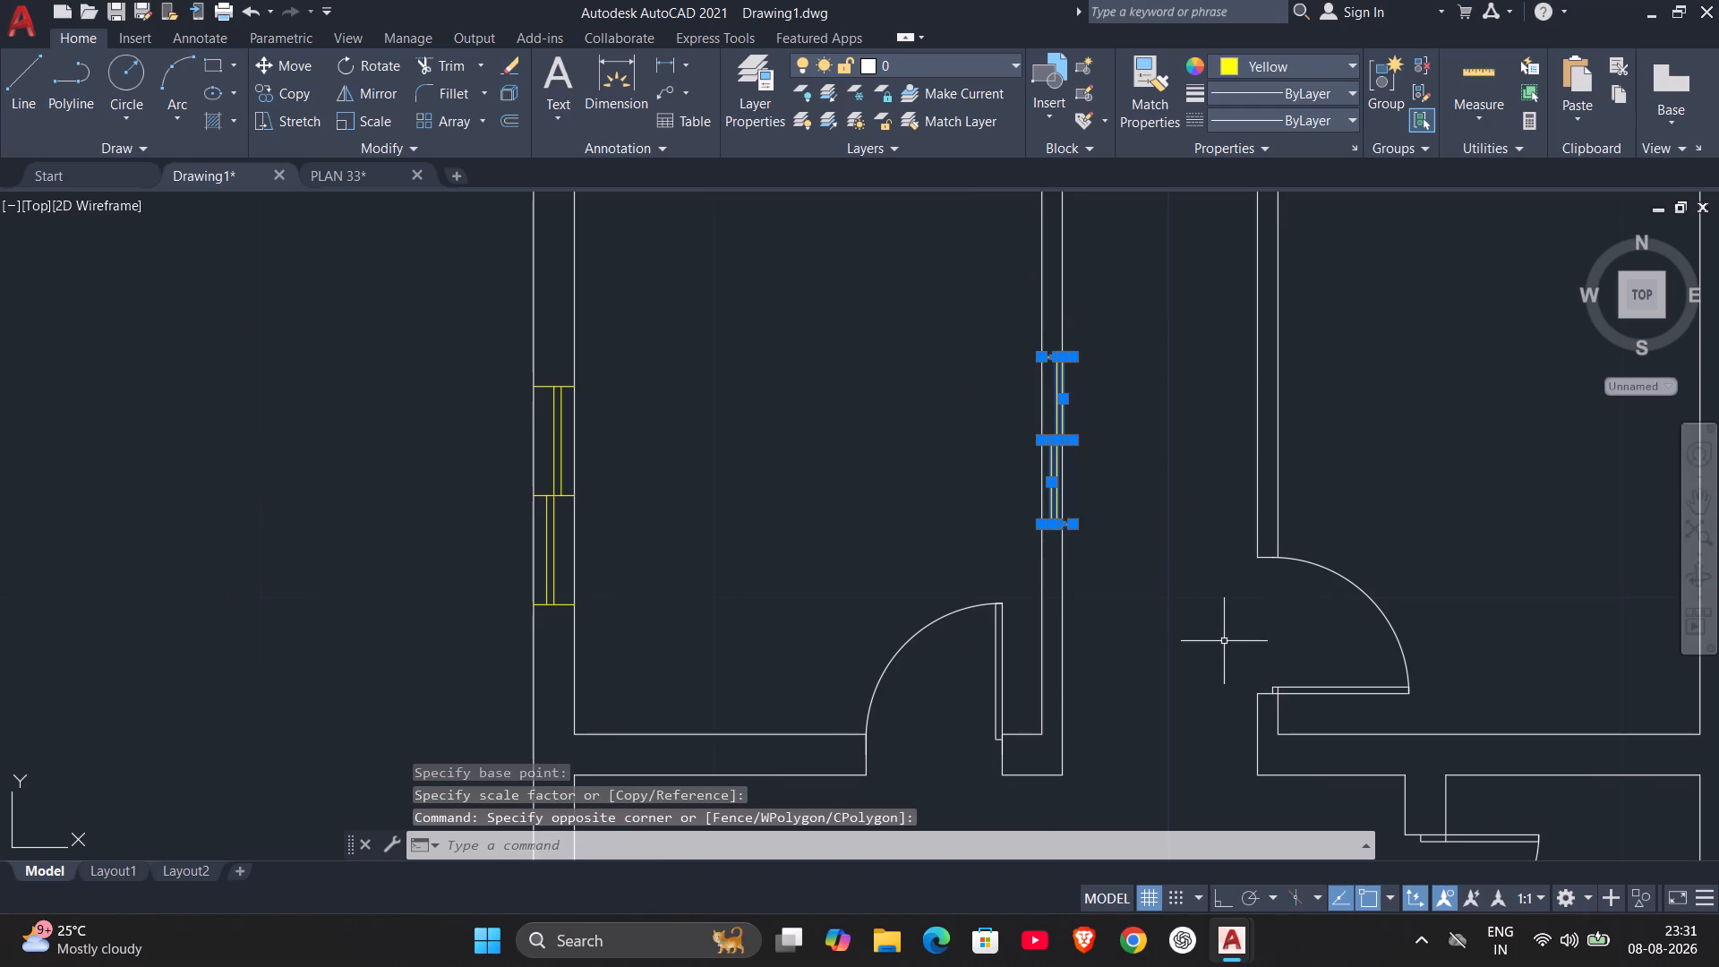
pyautogui.press('m')
pyautogui.press('Return')
pyautogui.scroll(1, 1073, 521)
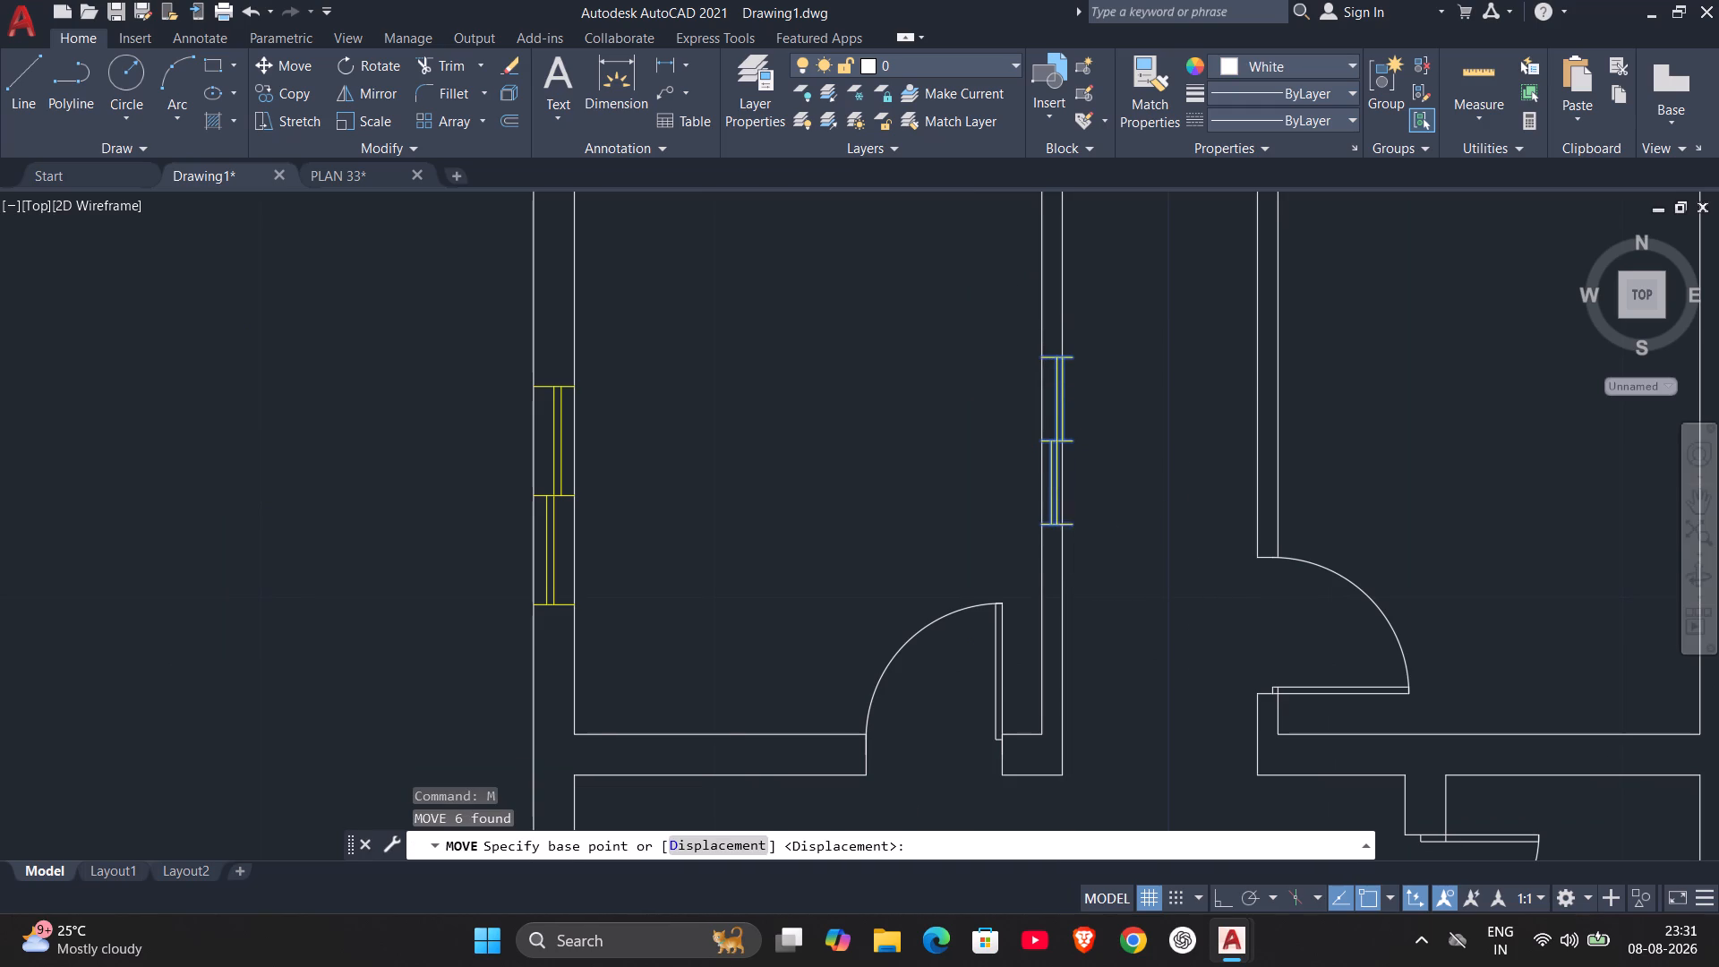
pyautogui.scroll(2, 1073, 521)
pyautogui.click(997, 534)
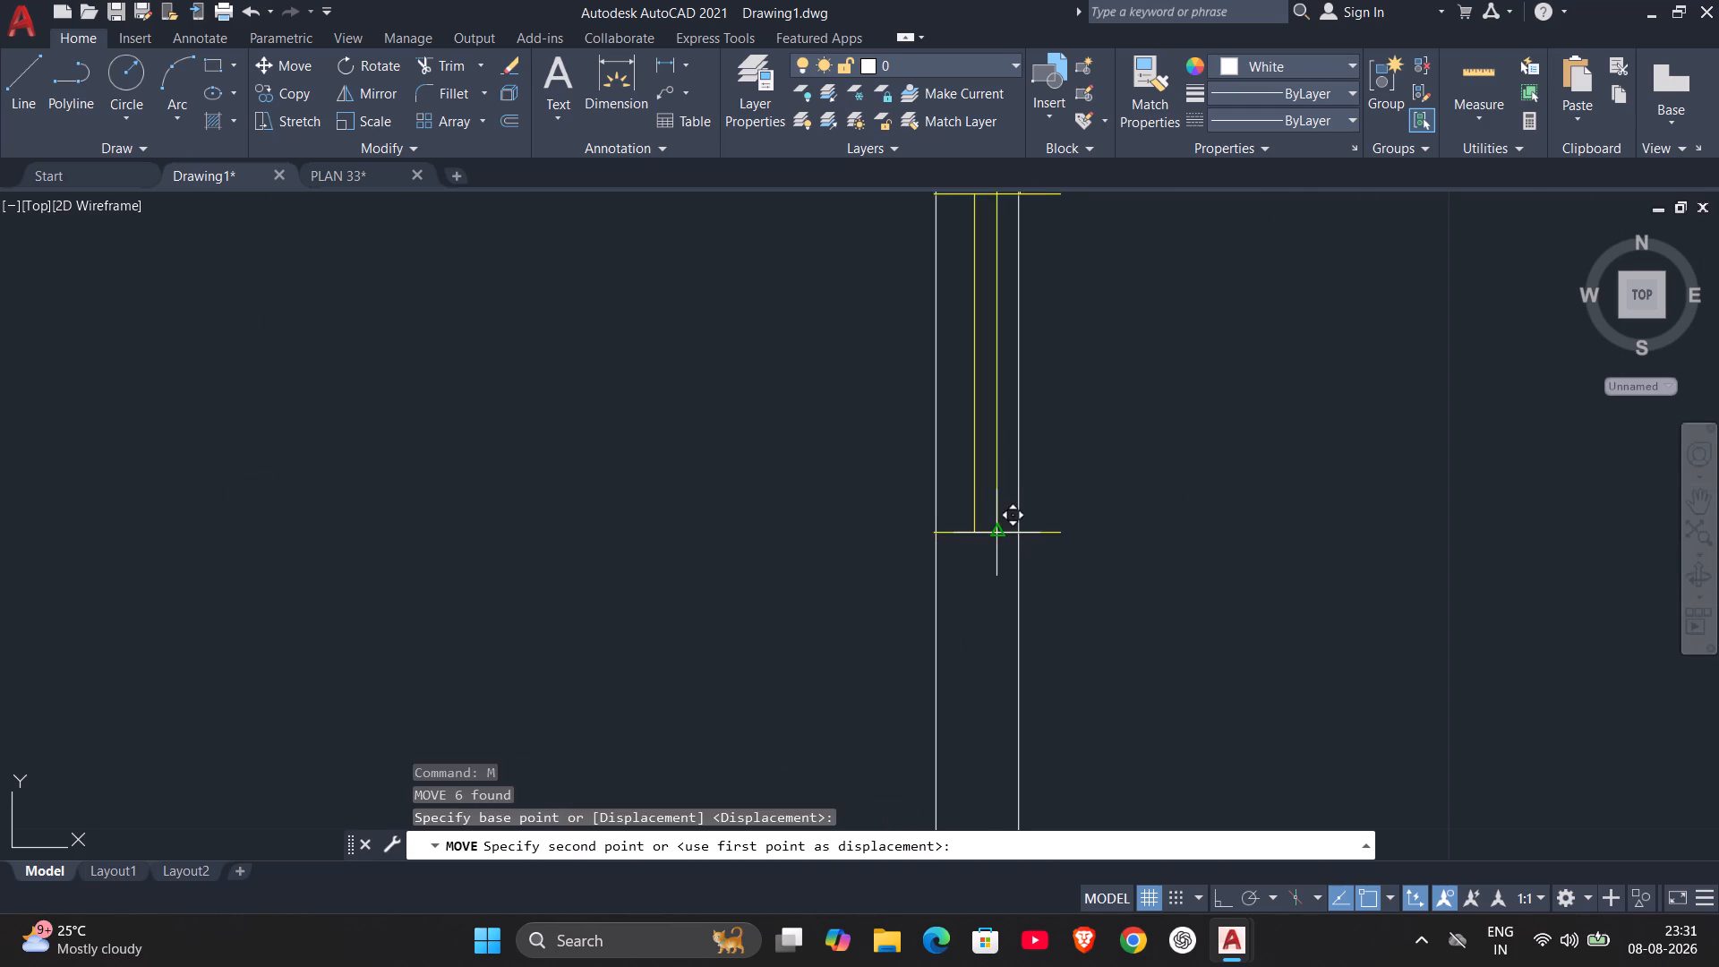
pyautogui.scroll(-2, 986, 532)
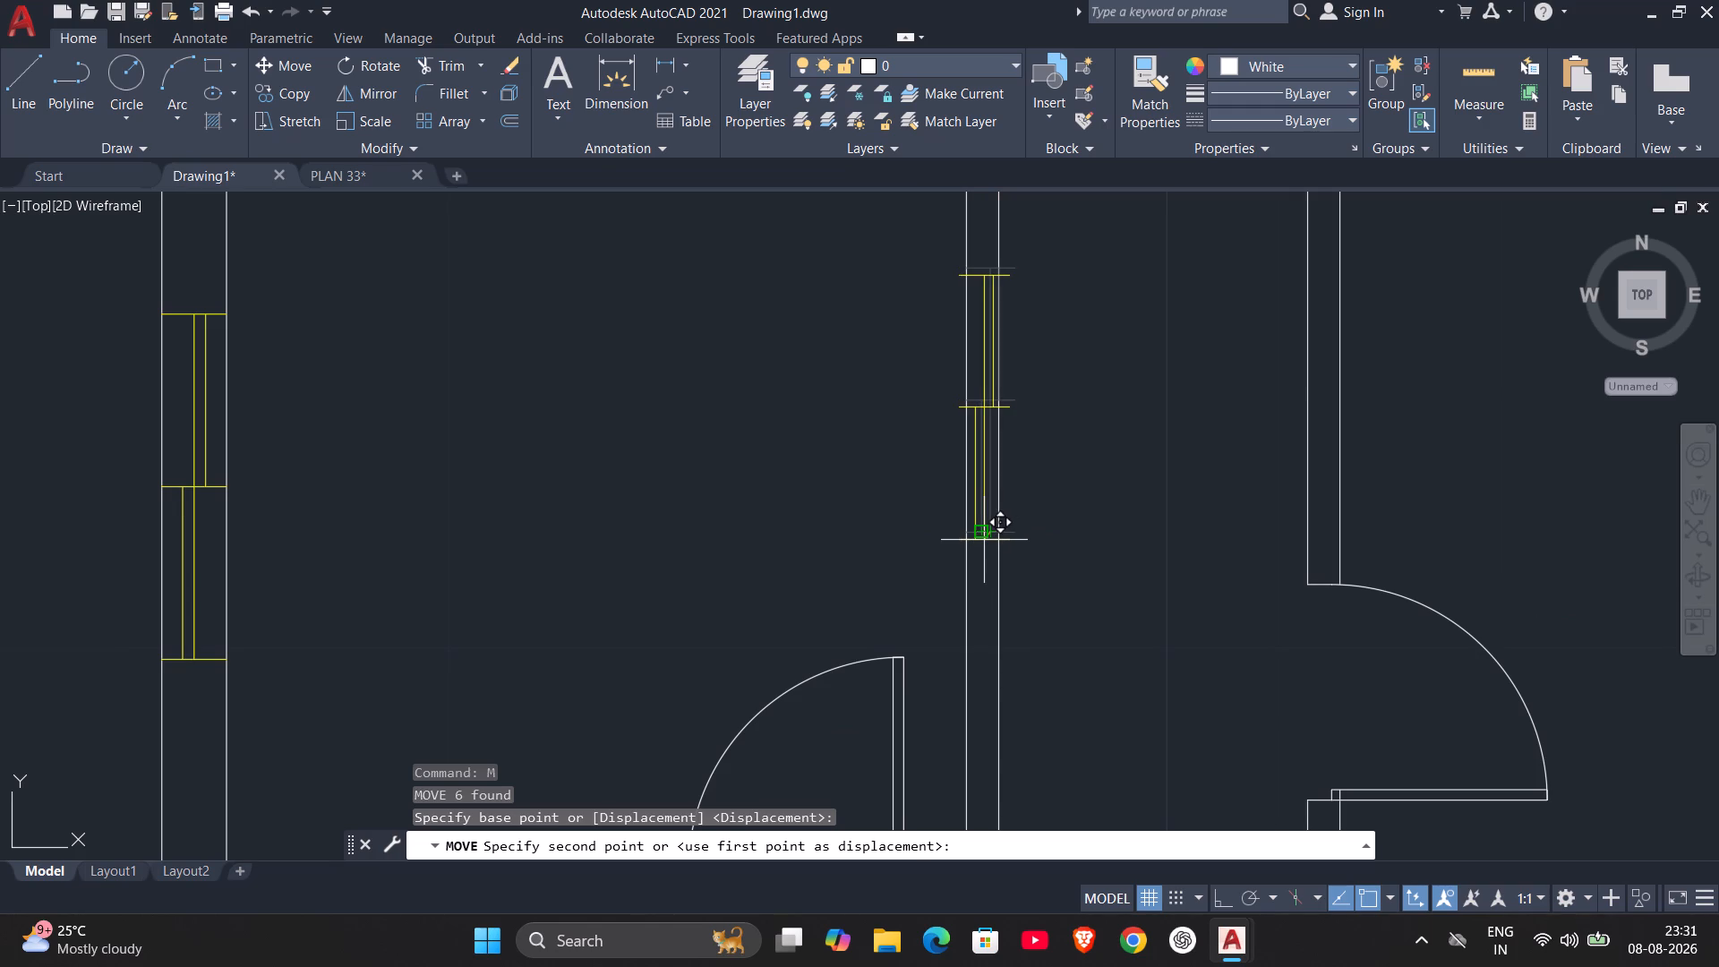
pyautogui.click(984, 539)
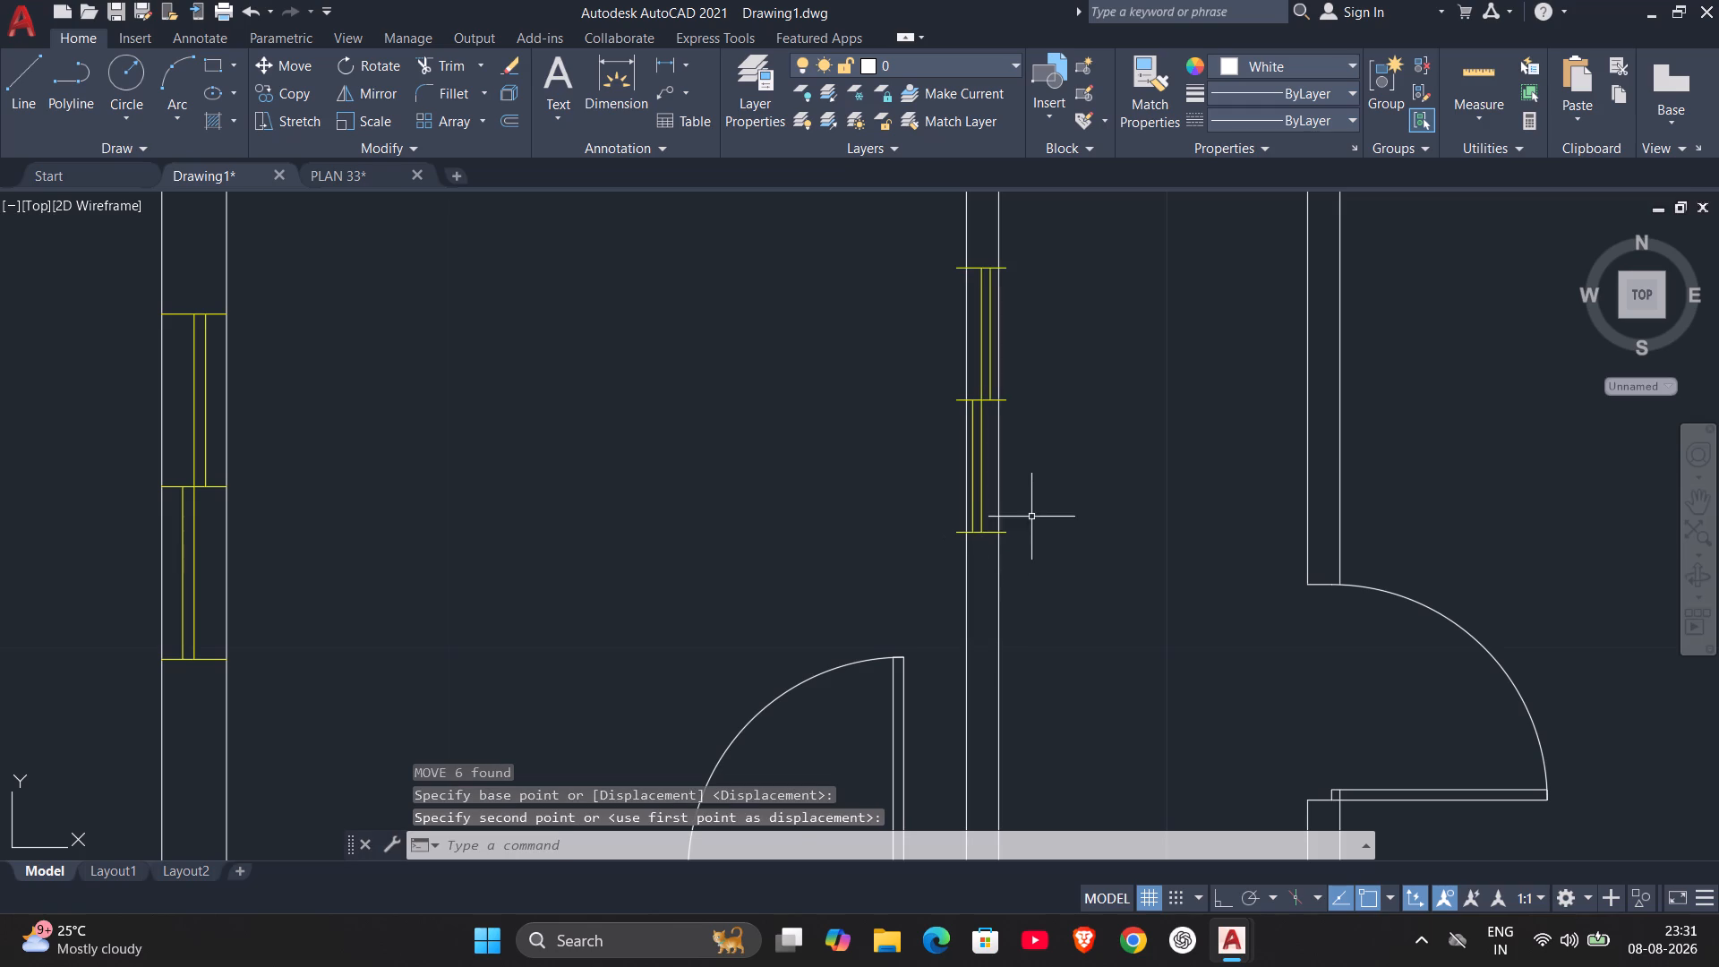
# Trim the west ends of the east wall window's three crosslines back to the wall's west face.
pyautogui.scroll(1, 1045, 443)
pyautogui.scroll(-1, 1046, 443)
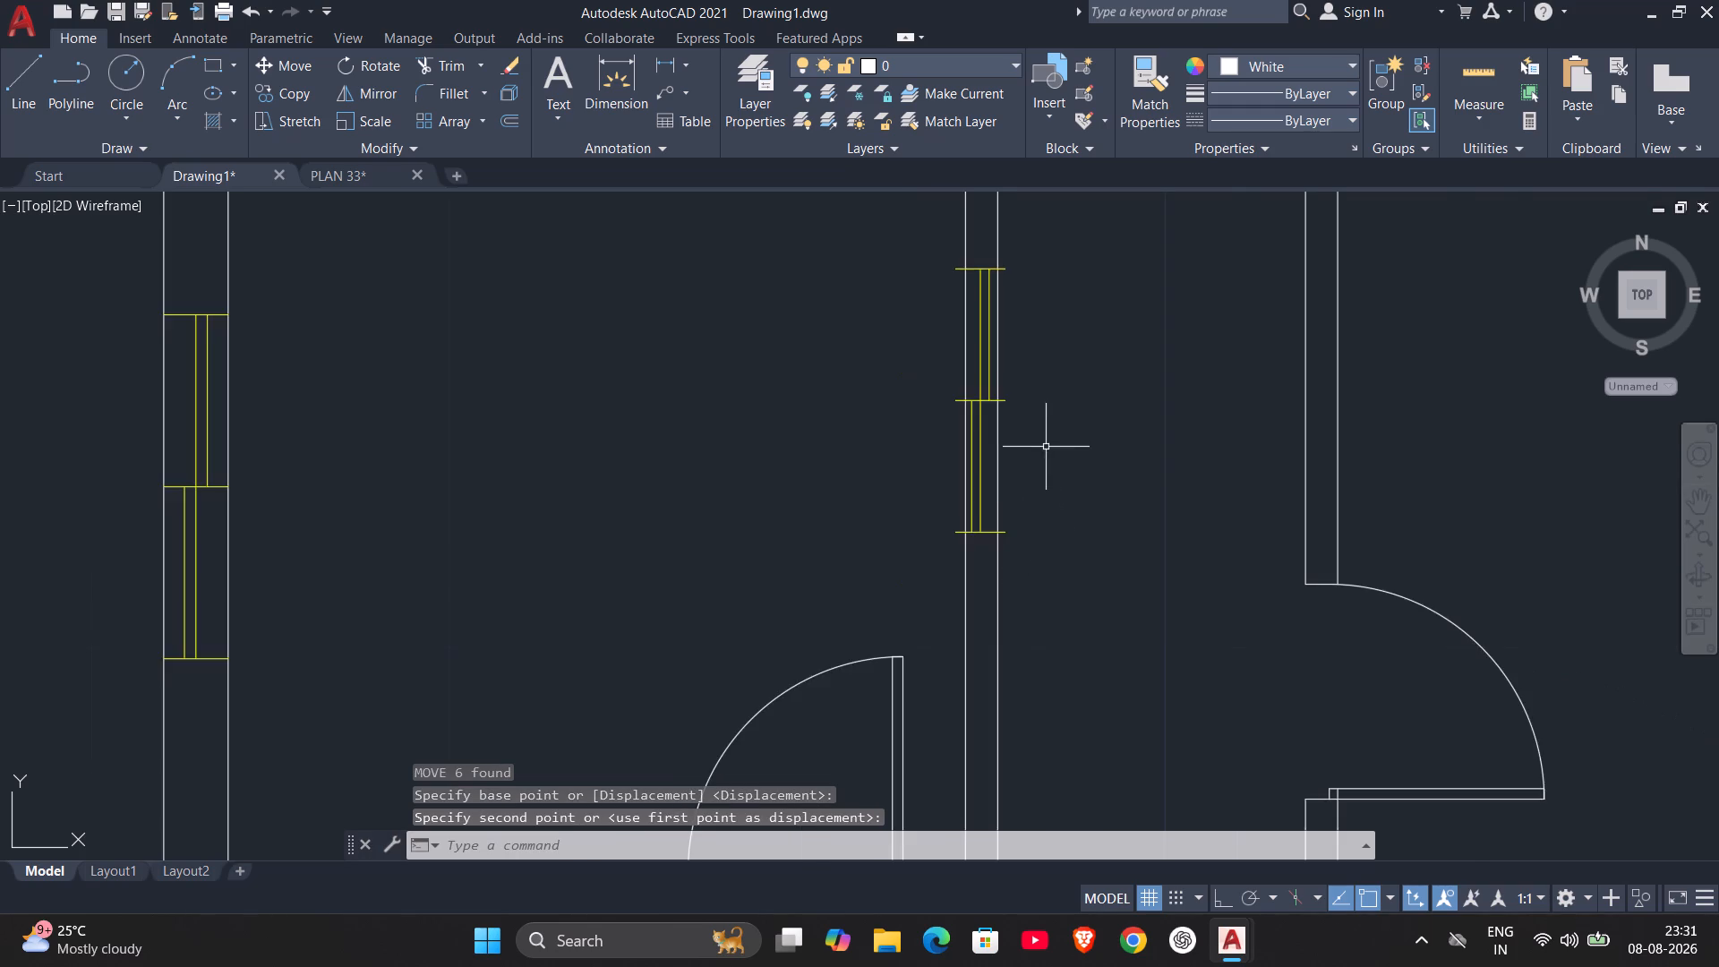
pyautogui.scroll(-1, 1048, 449)
pyautogui.write('TR')
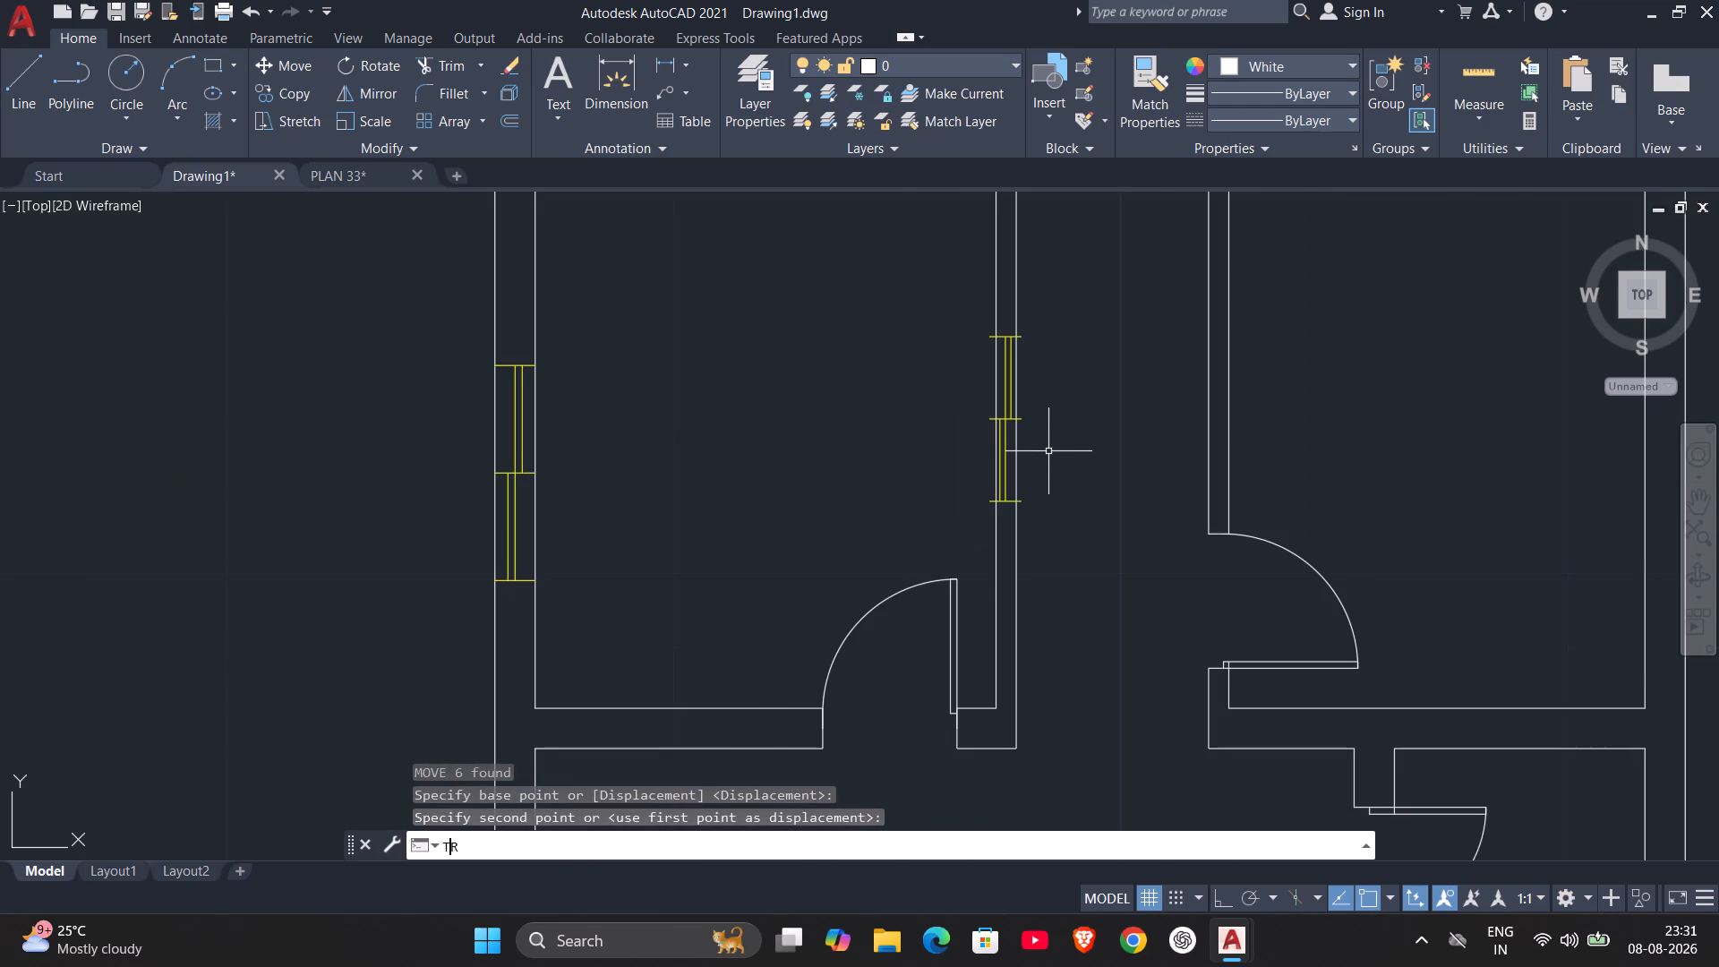
pyautogui.press('Return')
pyautogui.scroll(3, 977, 375)
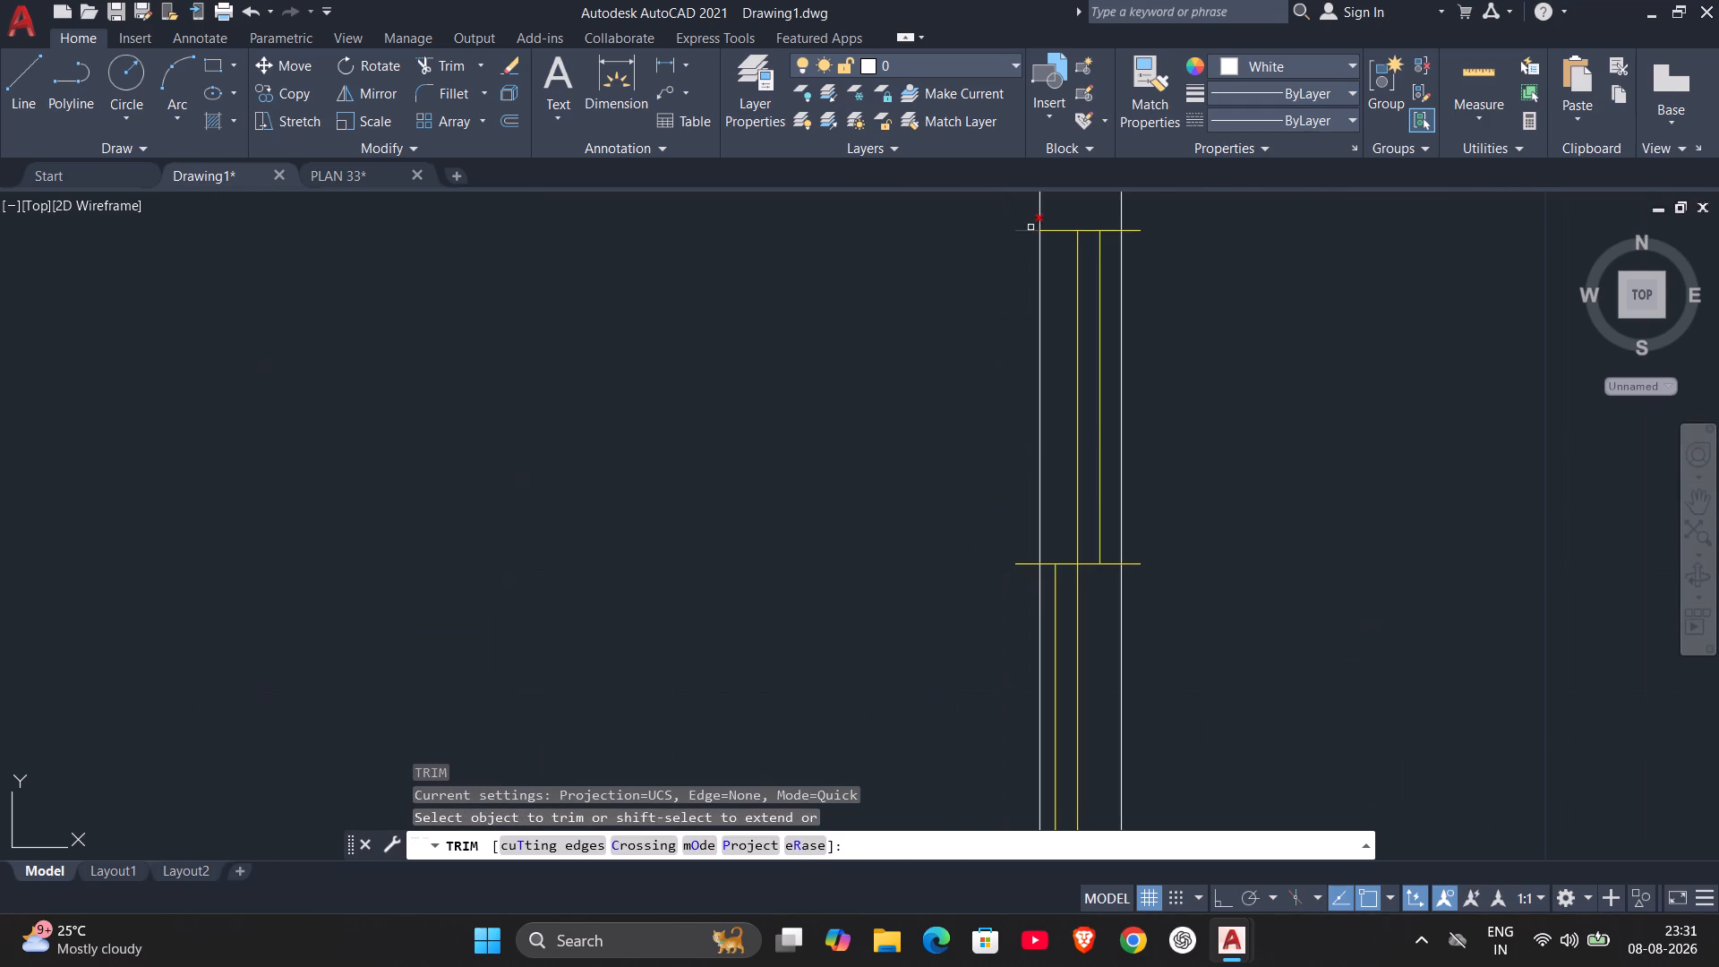
pyautogui.click(1031, 227)
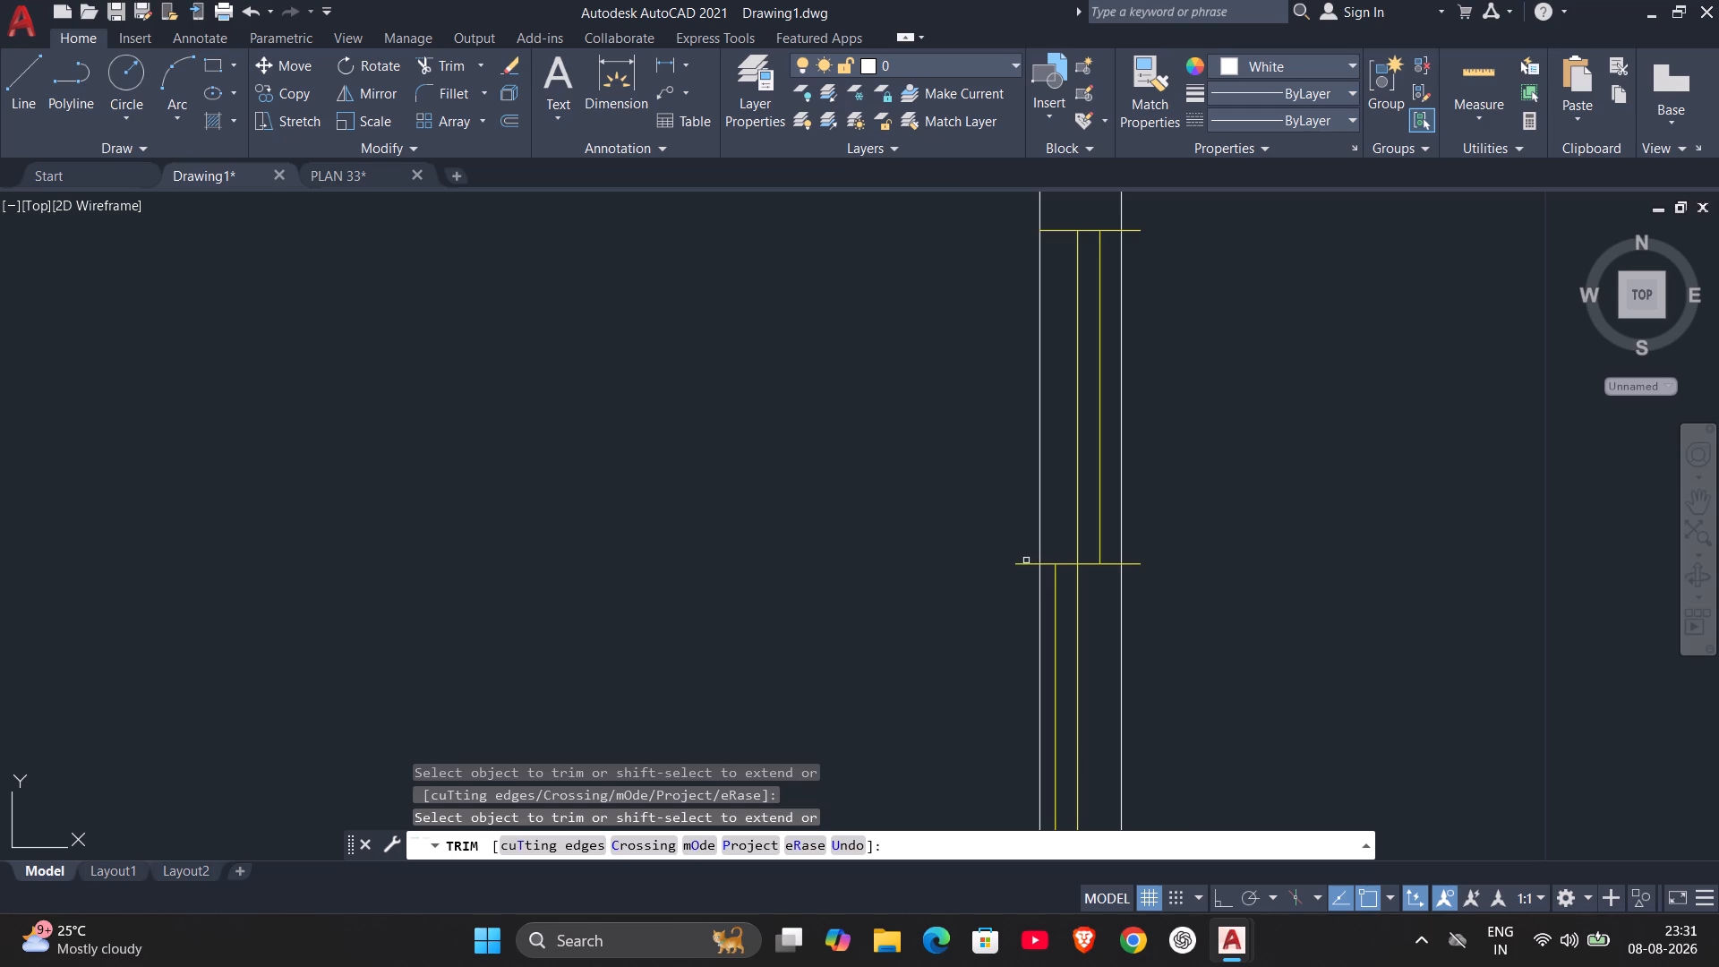
pyautogui.click(1025, 561)
pyautogui.scroll(-3, 1049, 624)
pyautogui.moveTo(1050, 595); pyautogui.dragTo(1073, 481, button='middle')
pyautogui.scroll(1, 1068, 498)
pyautogui.scroll(2, 1069, 668)
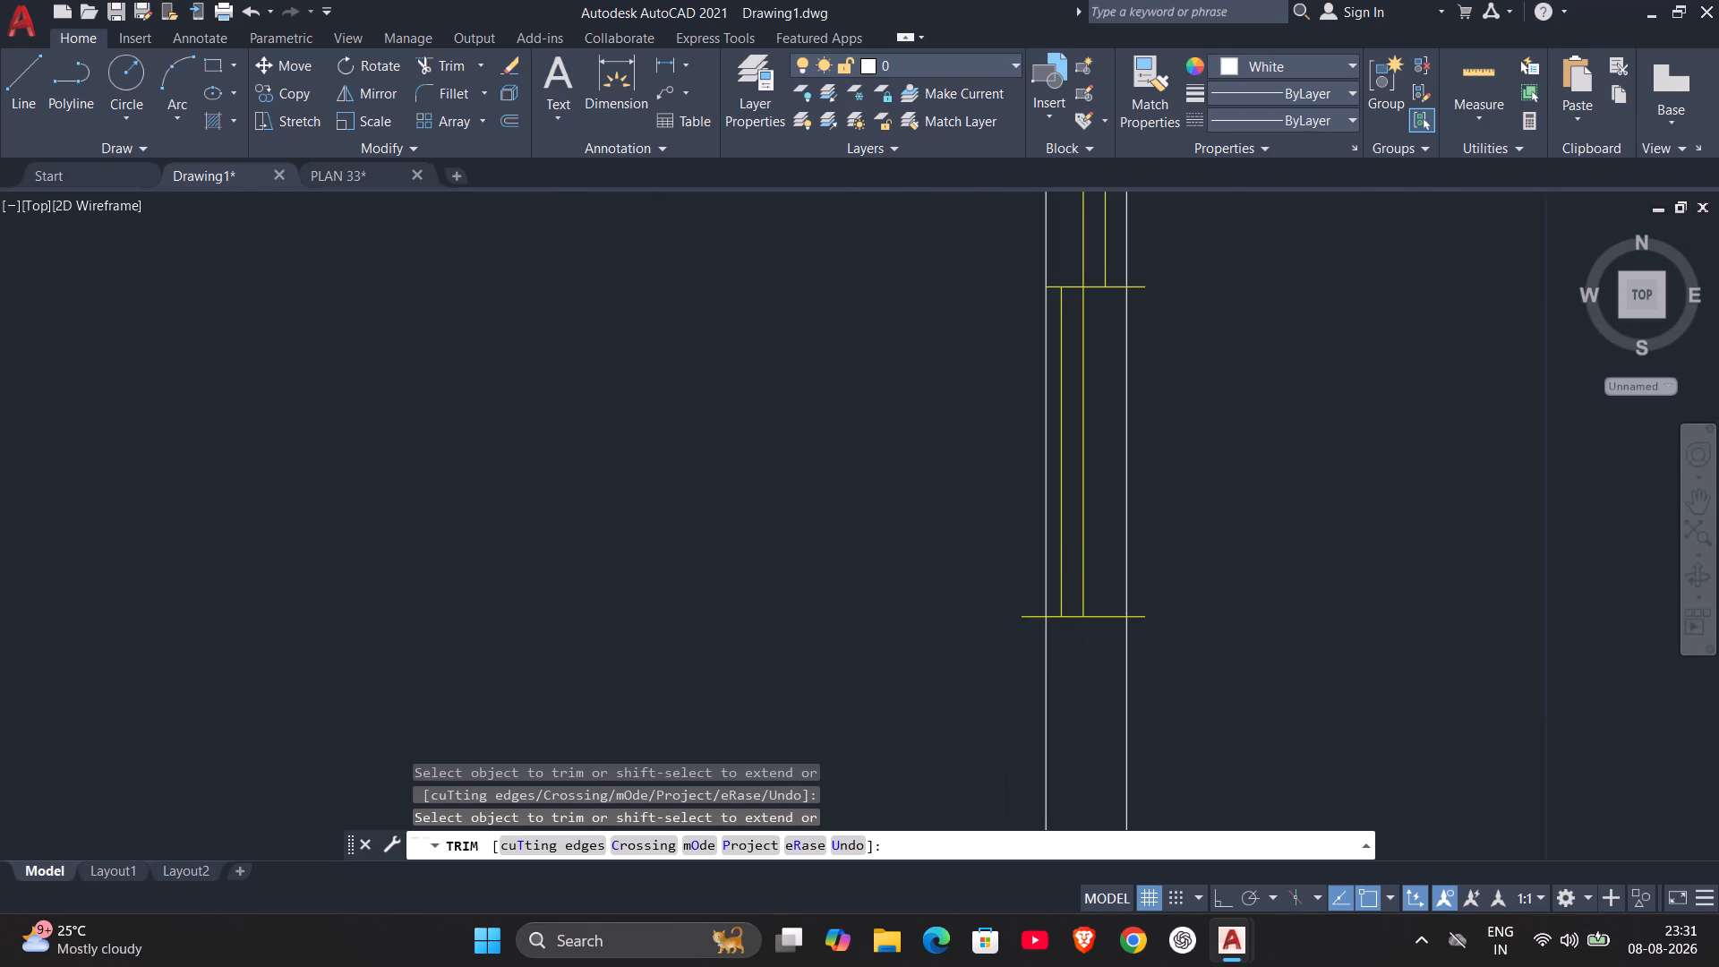
pyautogui.click(1034, 613)
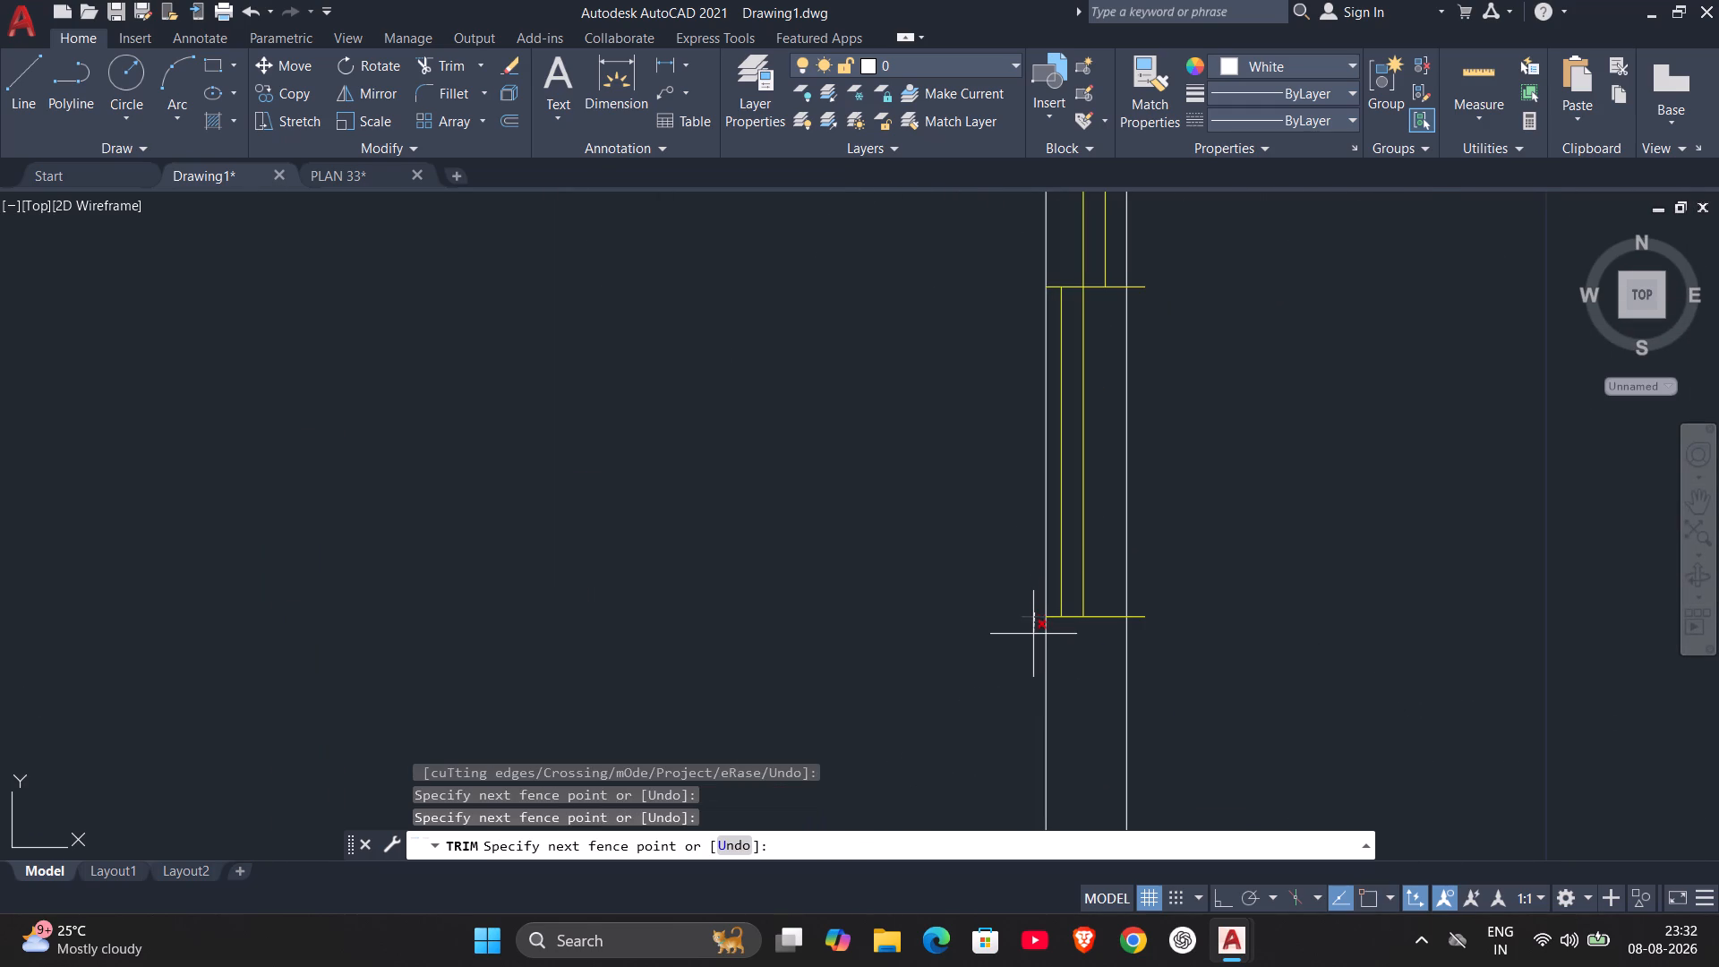
pyautogui.click(1034, 635)
# Trim the east ends of the same window's three crosslines back to the wall's east face.
pyautogui.click(1138, 595)
pyautogui.click(1145, 642)
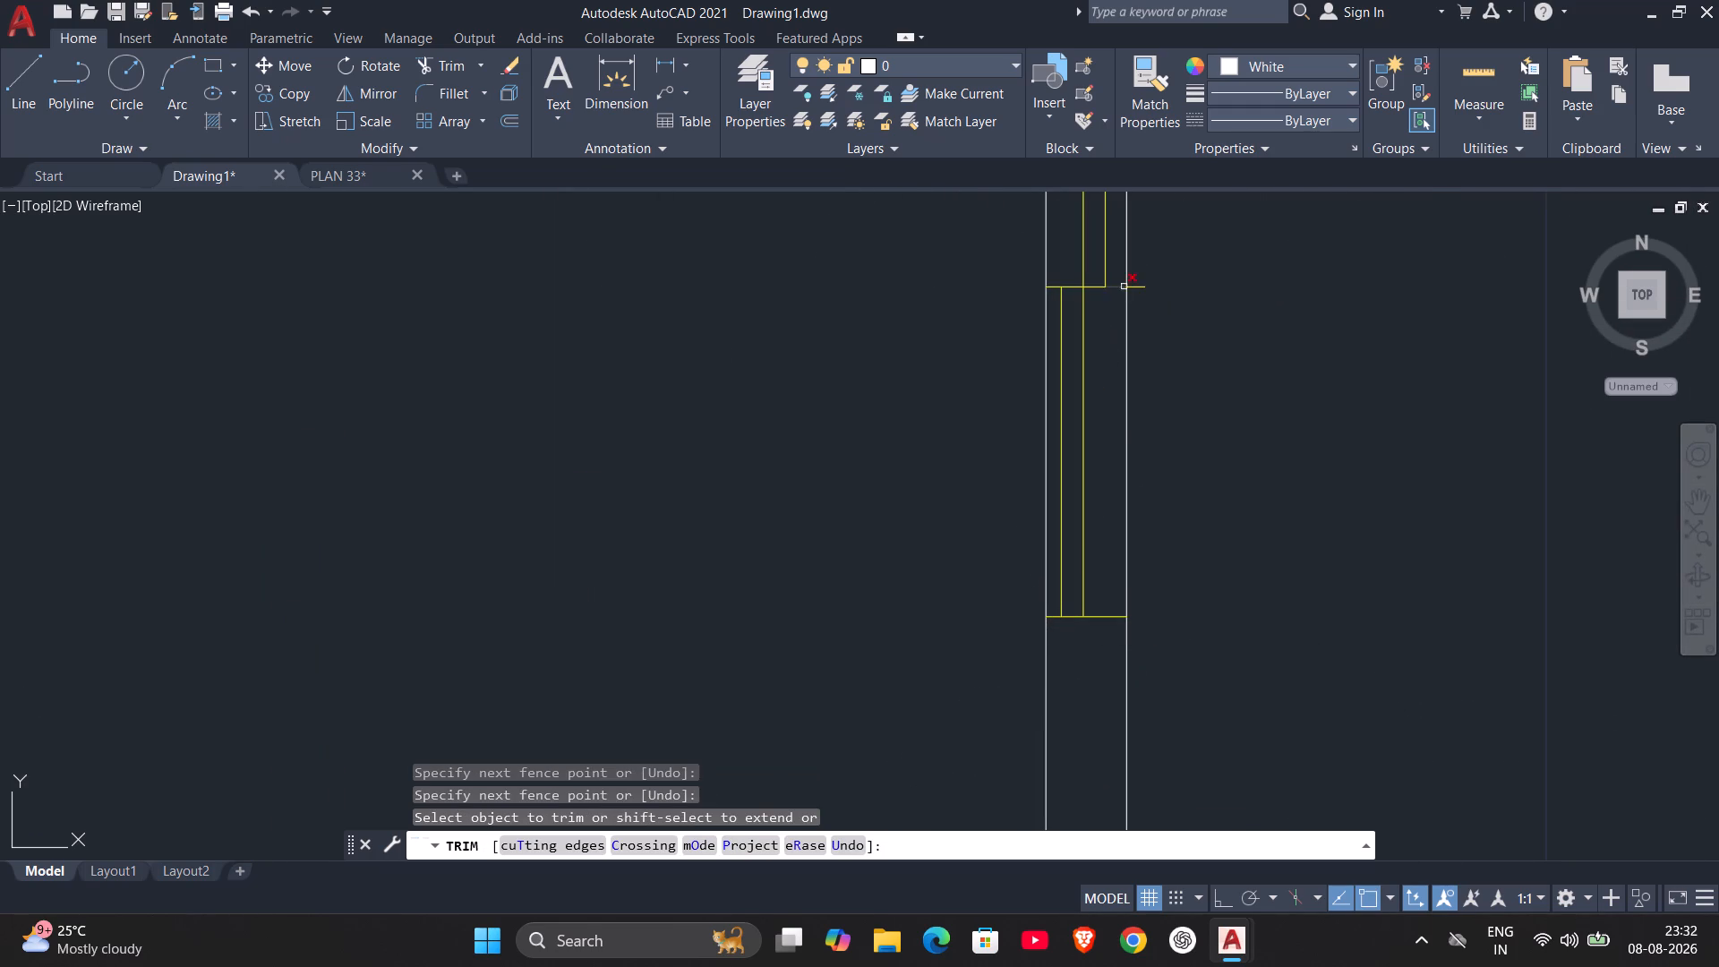
pyautogui.click(1140, 276)
pyautogui.click(1156, 330)
pyautogui.moveTo(1162, 267); pyautogui.dragTo(1176, 759, button='middle')
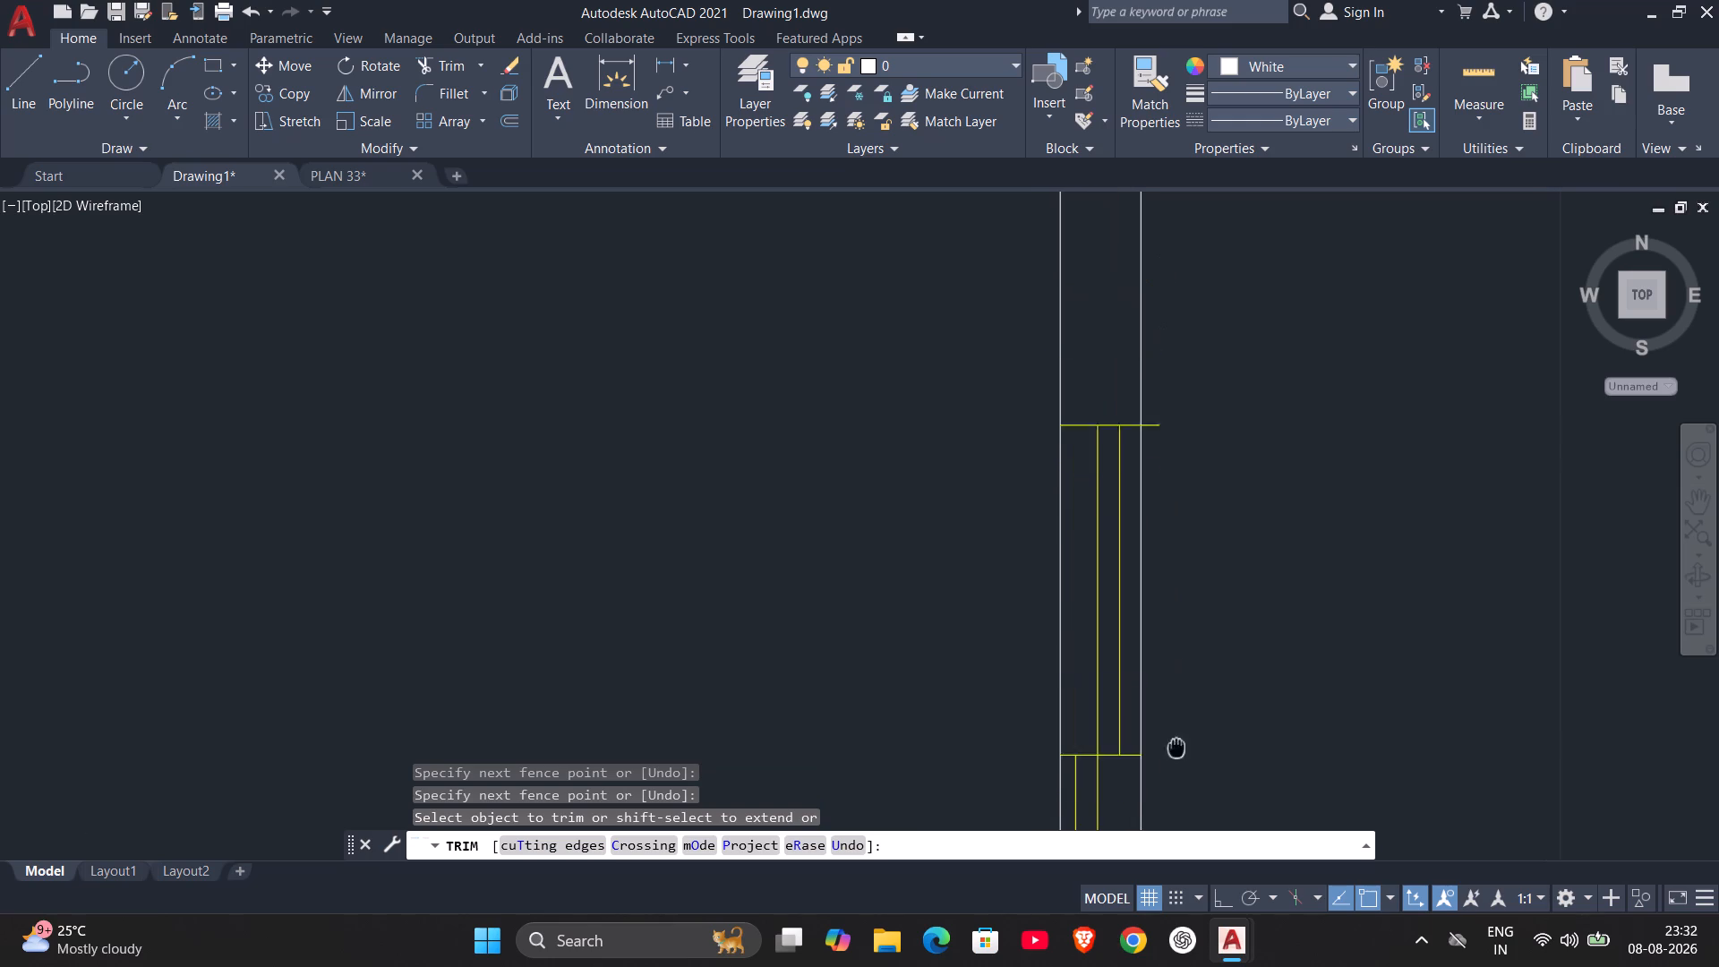
pyautogui.moveTo(1176, 759); pyautogui.dragTo(1175, 767, button='middle')
pyautogui.click(1151, 454)
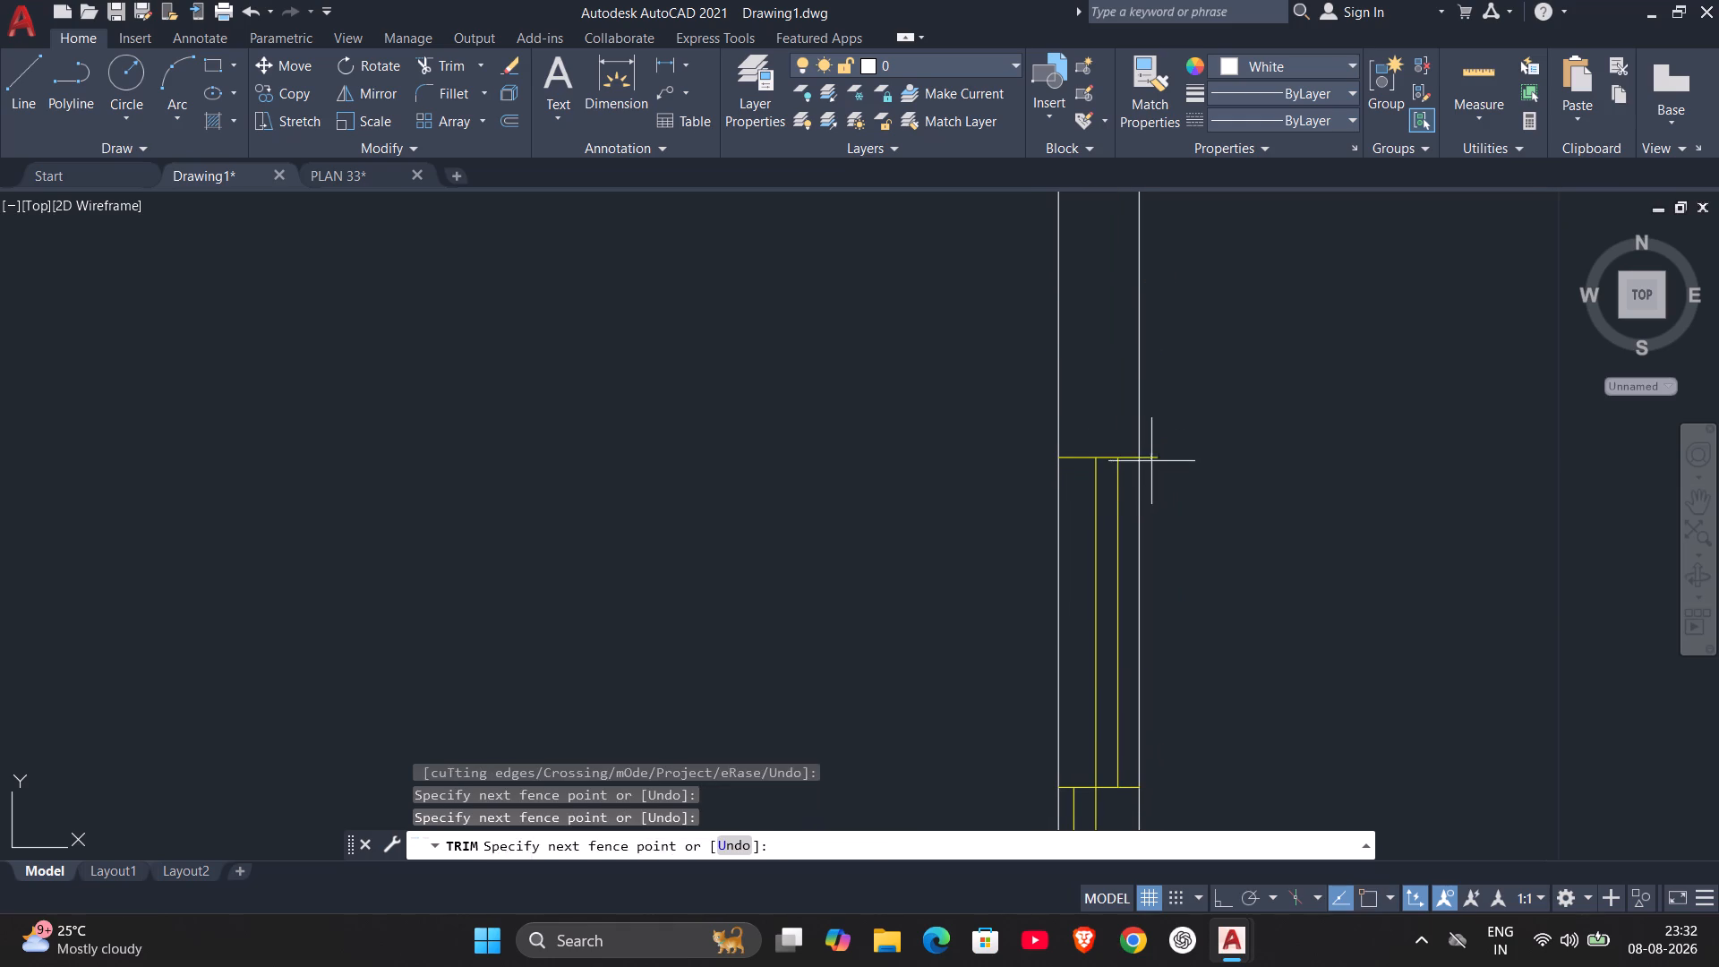
pyautogui.moveTo(1154, 464); pyautogui.dragTo(1157, 473)
# Copy the west wall window into the open space of the southwest room below the staircase, using its middle crossline as base point.
pyautogui.scroll(-4, 1209, 508)
pyautogui.moveTo(1274, 666); pyautogui.dragTo(1183, 528, button='middle')
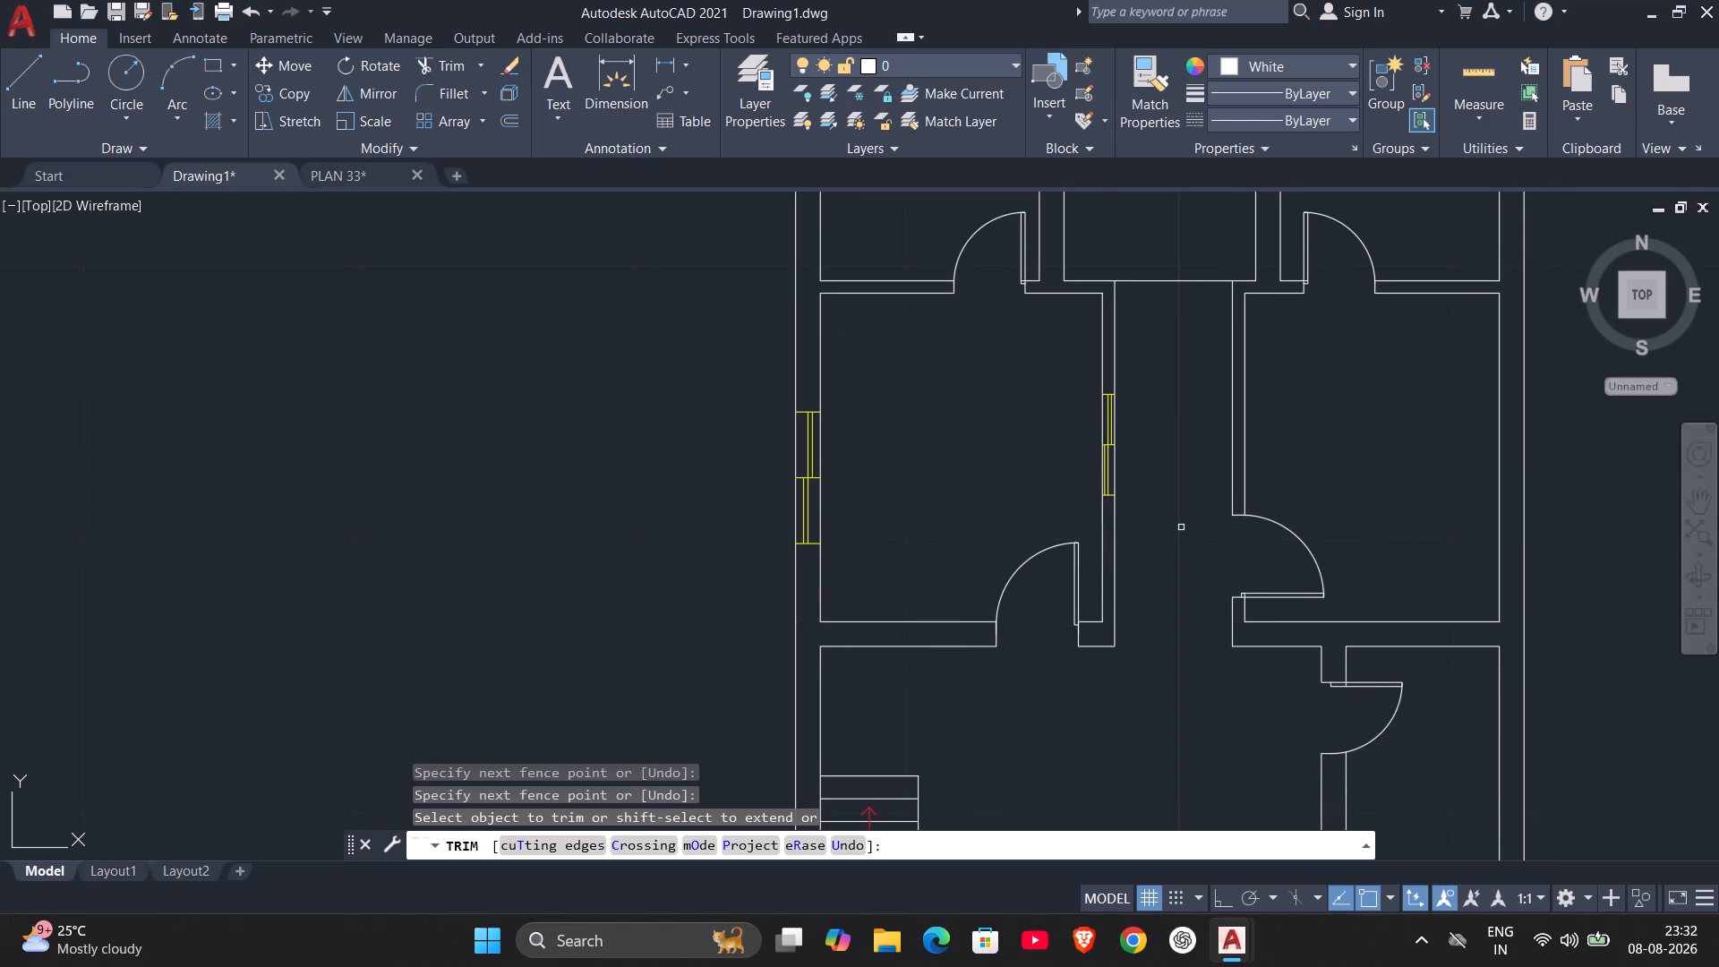
pyautogui.scroll(-3, 1143, 514)
pyautogui.moveTo(1146, 526); pyautogui.dragTo(1131, 456, button='middle')
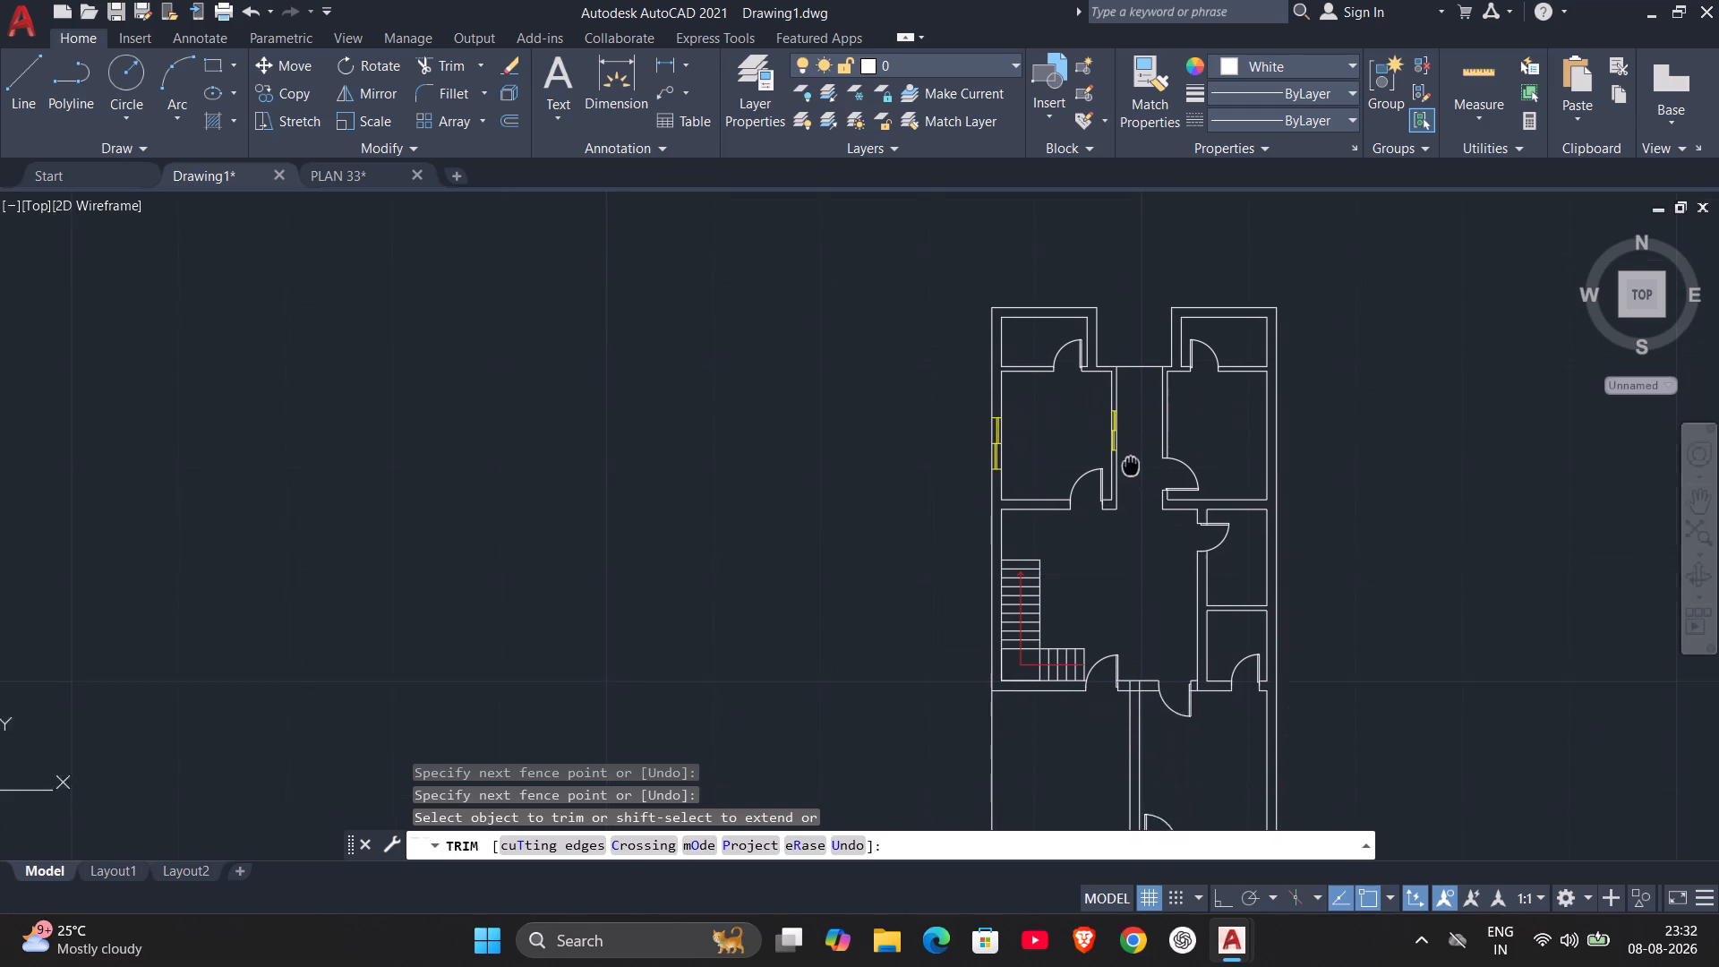
pyautogui.moveTo(1131, 456); pyautogui.dragTo(1124, 401, button='middle')
pyautogui.scroll(1, 1033, 486)
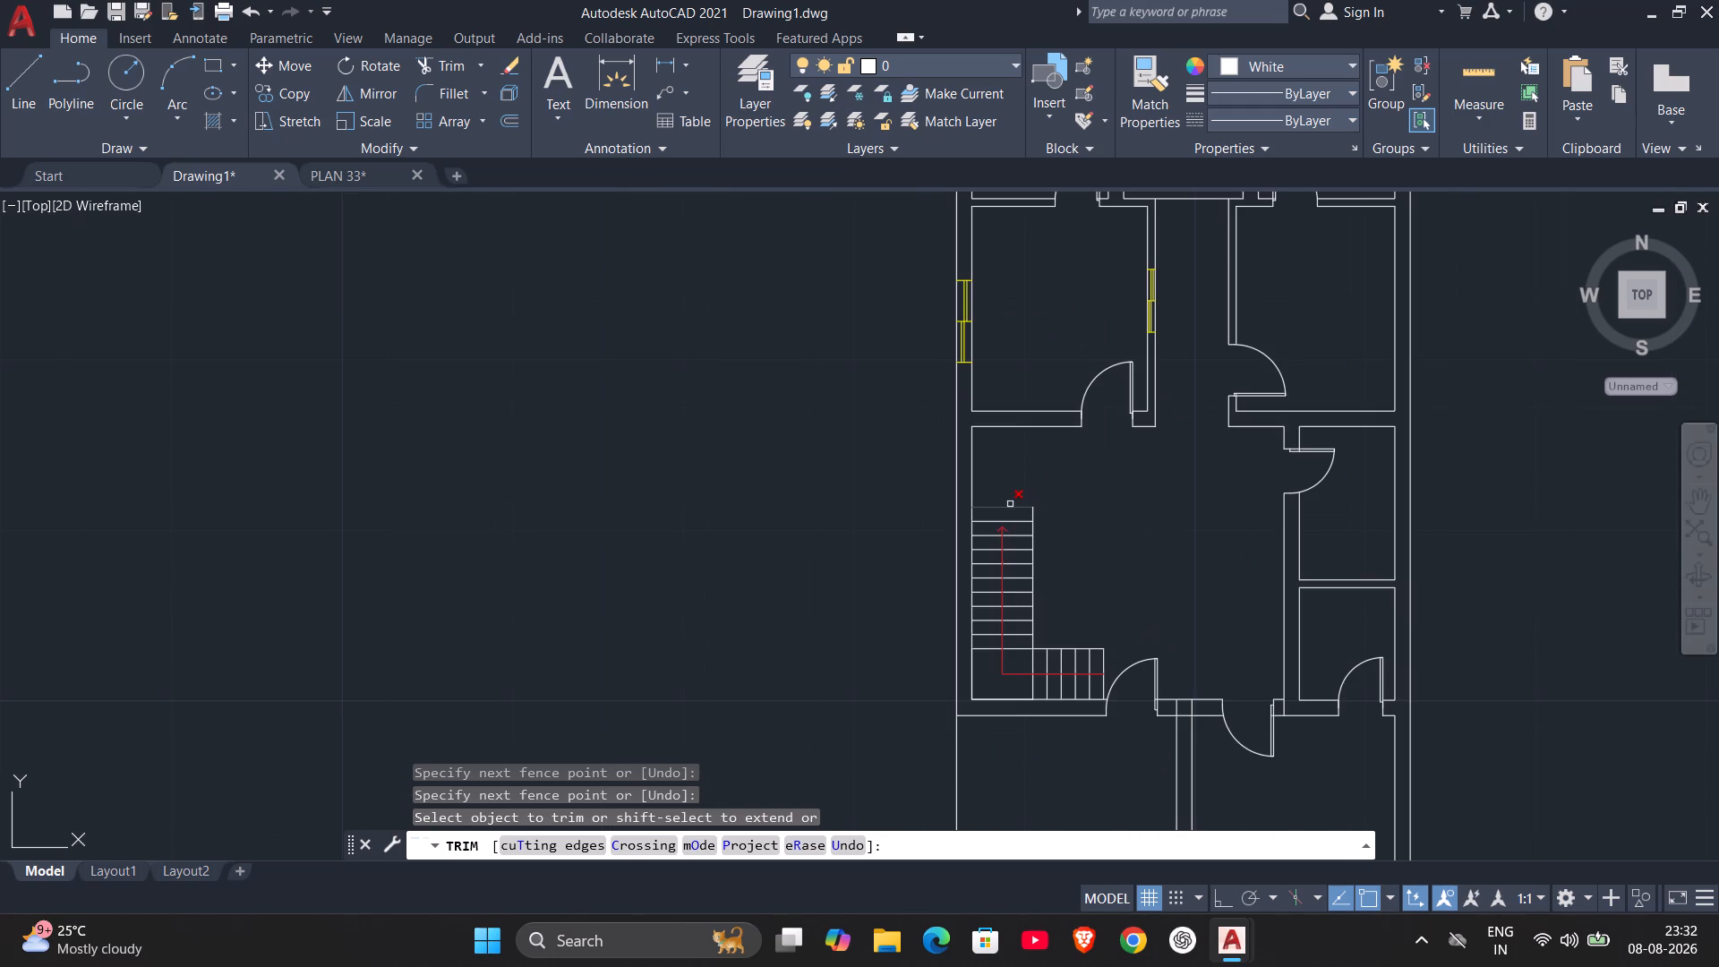
pyautogui.scroll(-1, 991, 547)
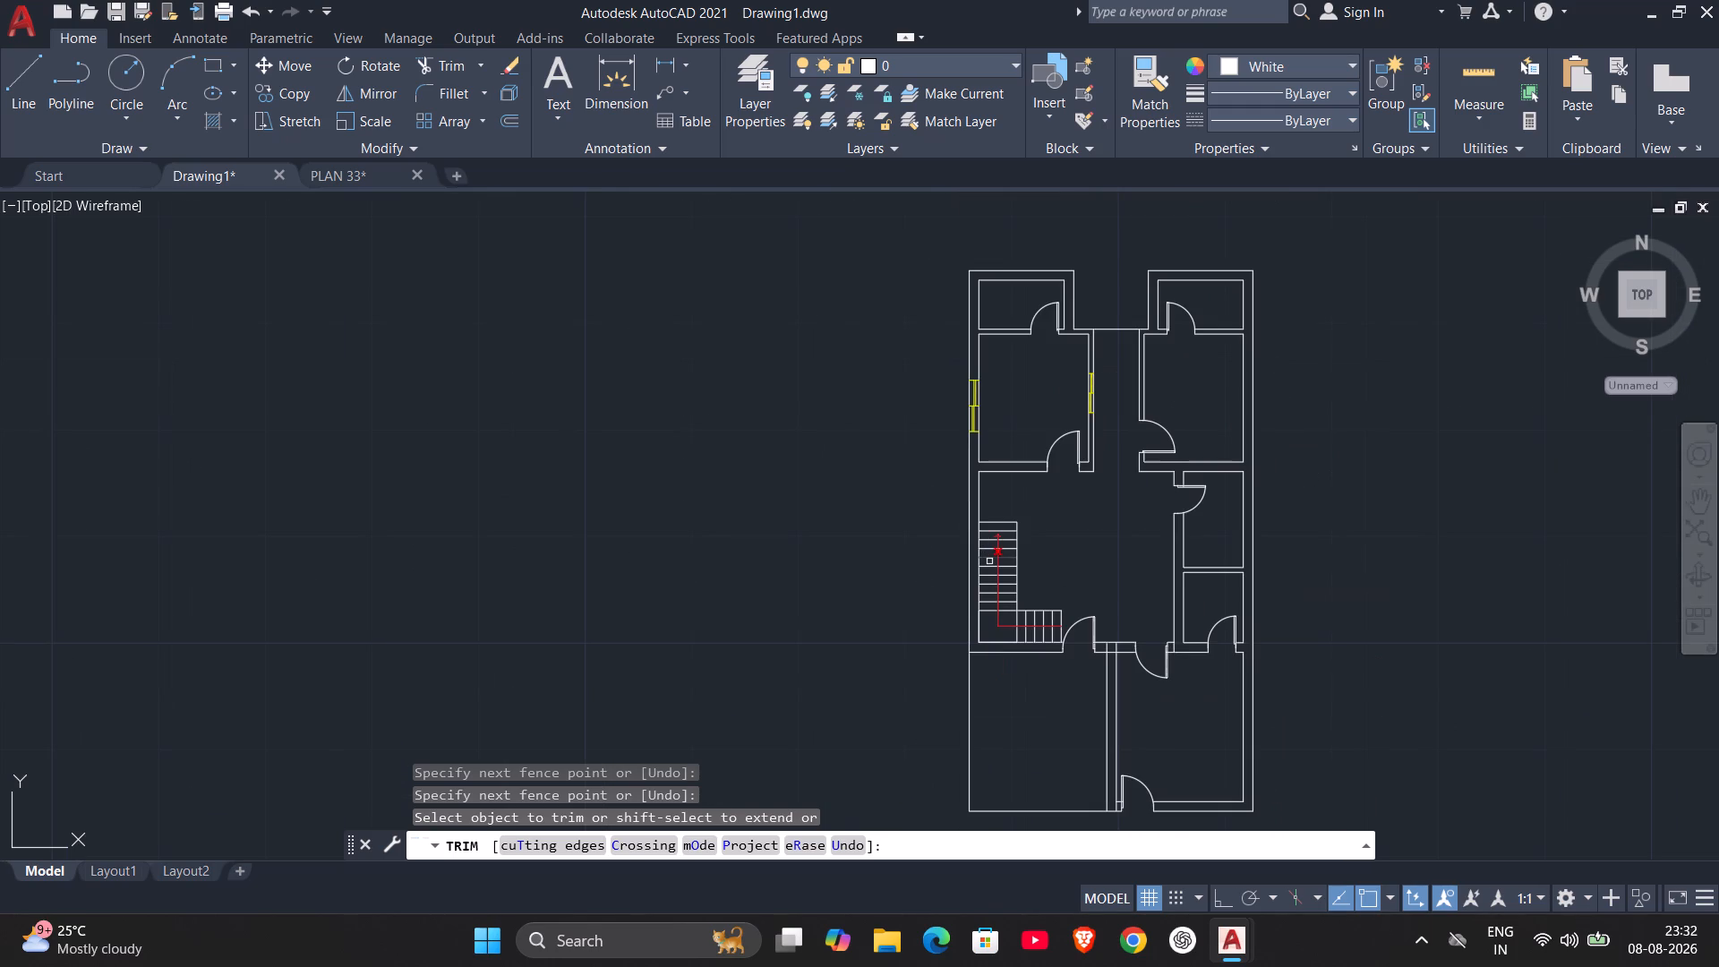
pyautogui.scroll(3, 1005, 653)
pyautogui.scroll(-2, 1239, 326)
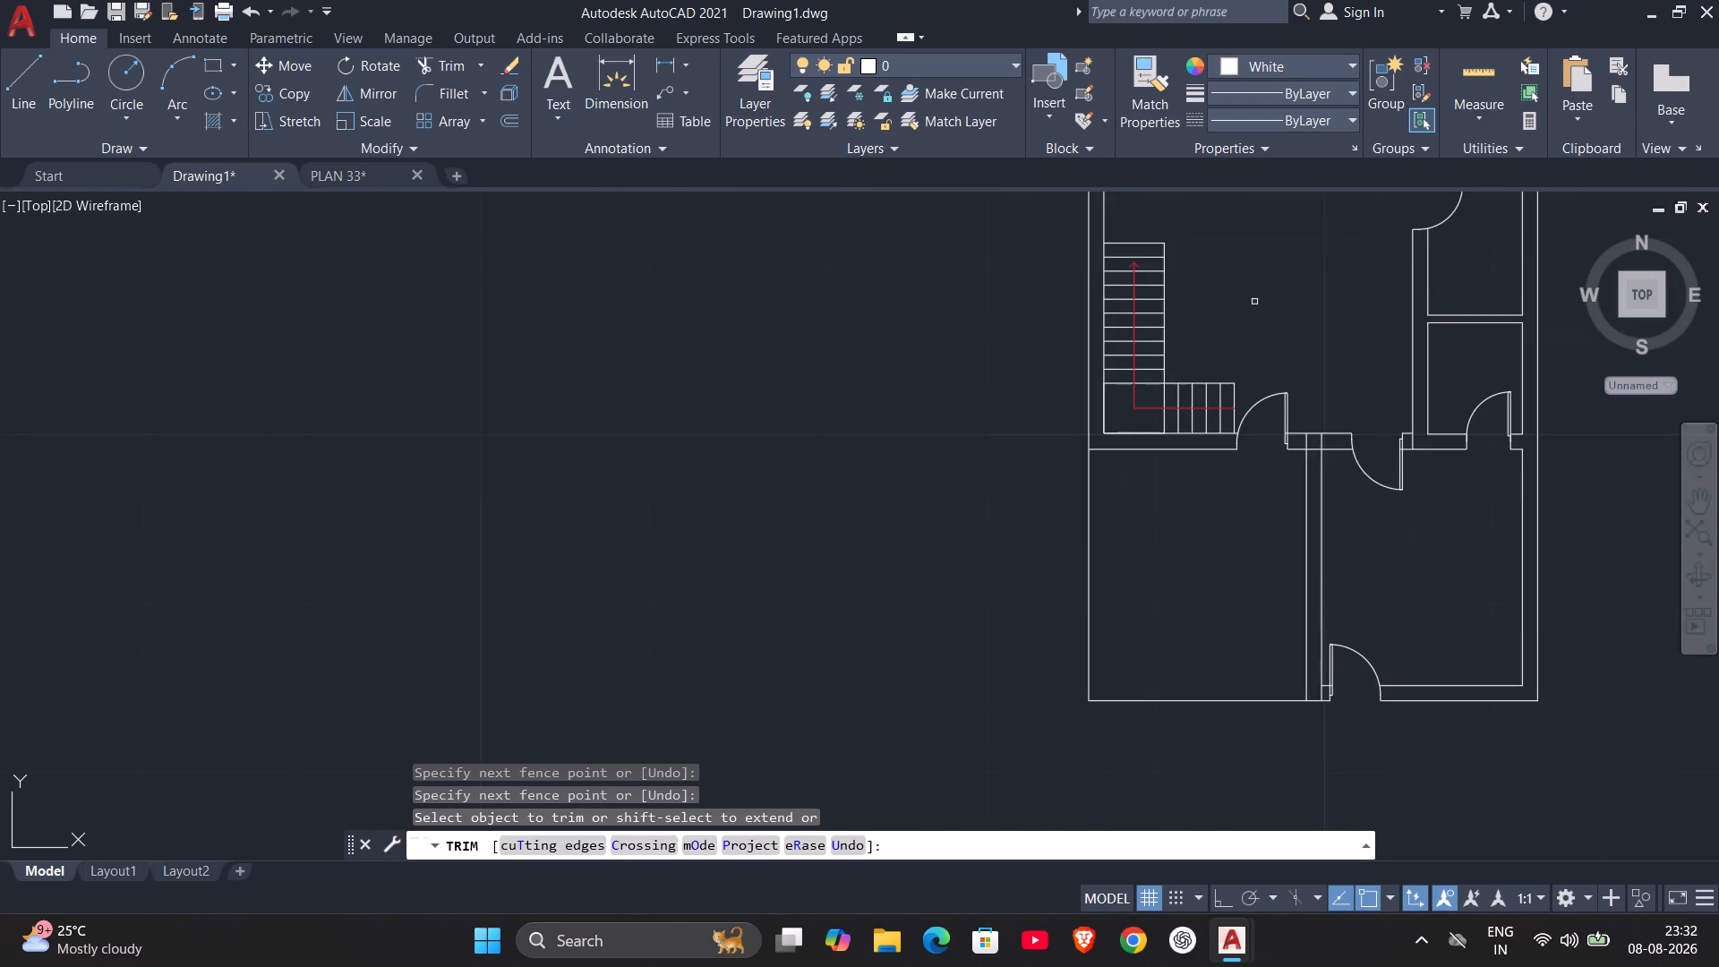
pyautogui.moveTo(1260, 287); pyautogui.dragTo(1186, 595, button='middle')
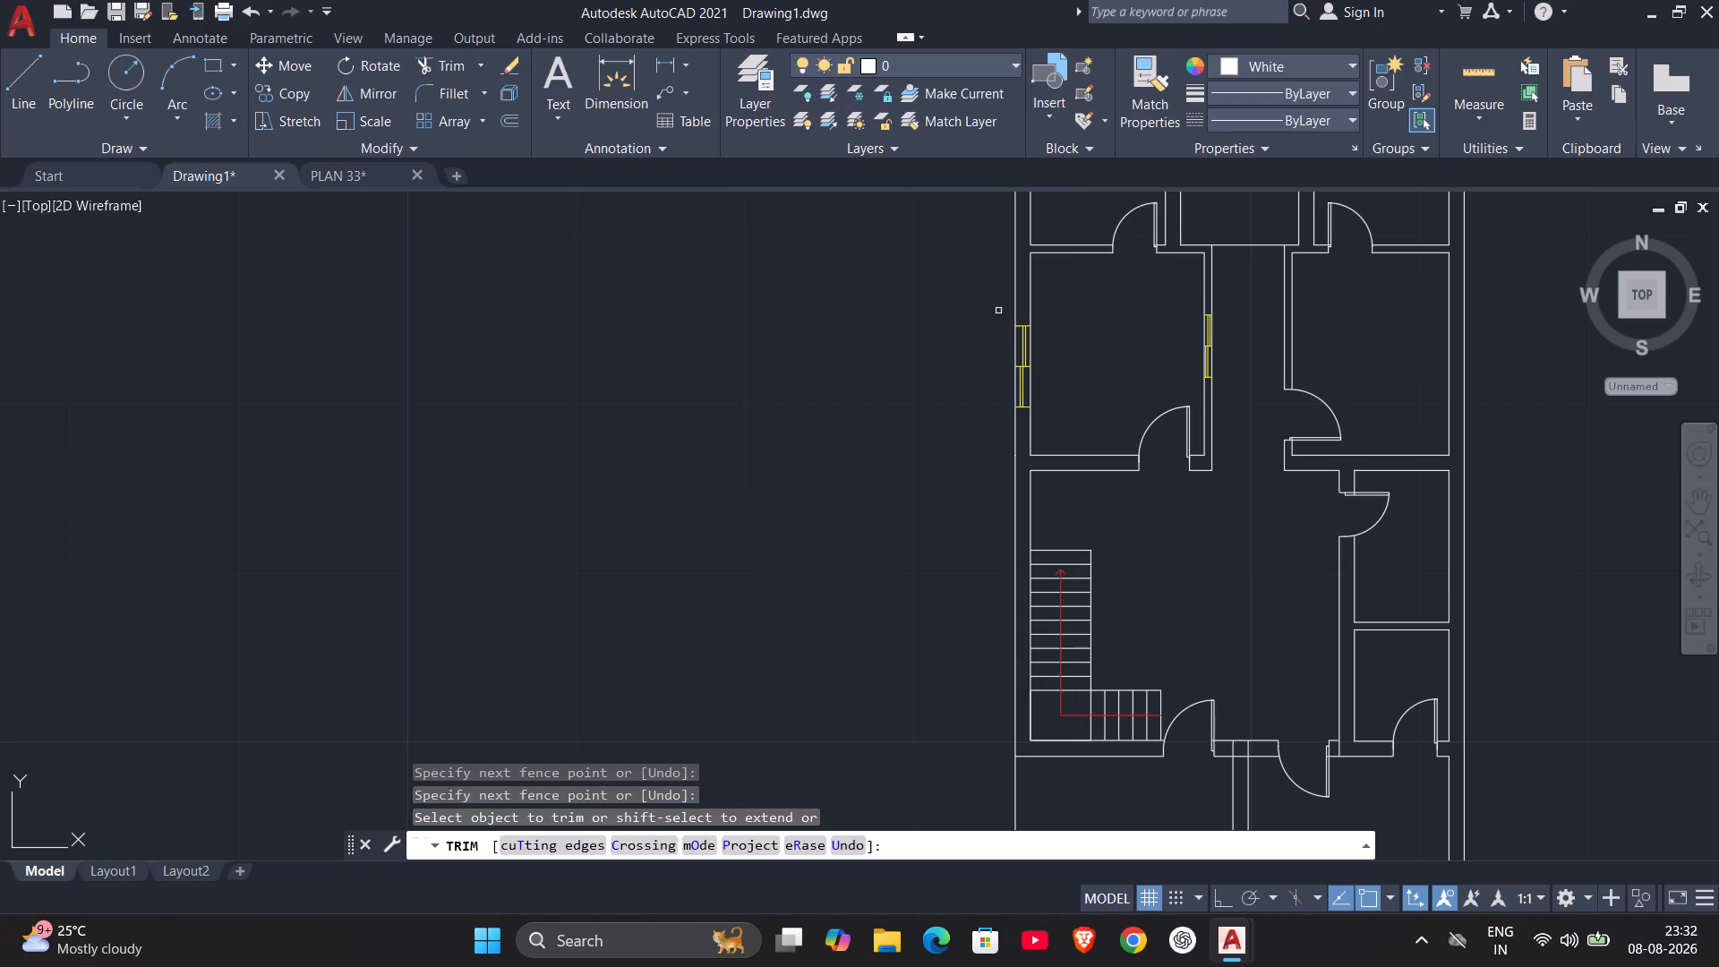
pyautogui.press('Escape')
pyautogui.moveTo(996, 310); pyautogui.dragTo(1006, 316)
pyautogui.click(1079, 432)
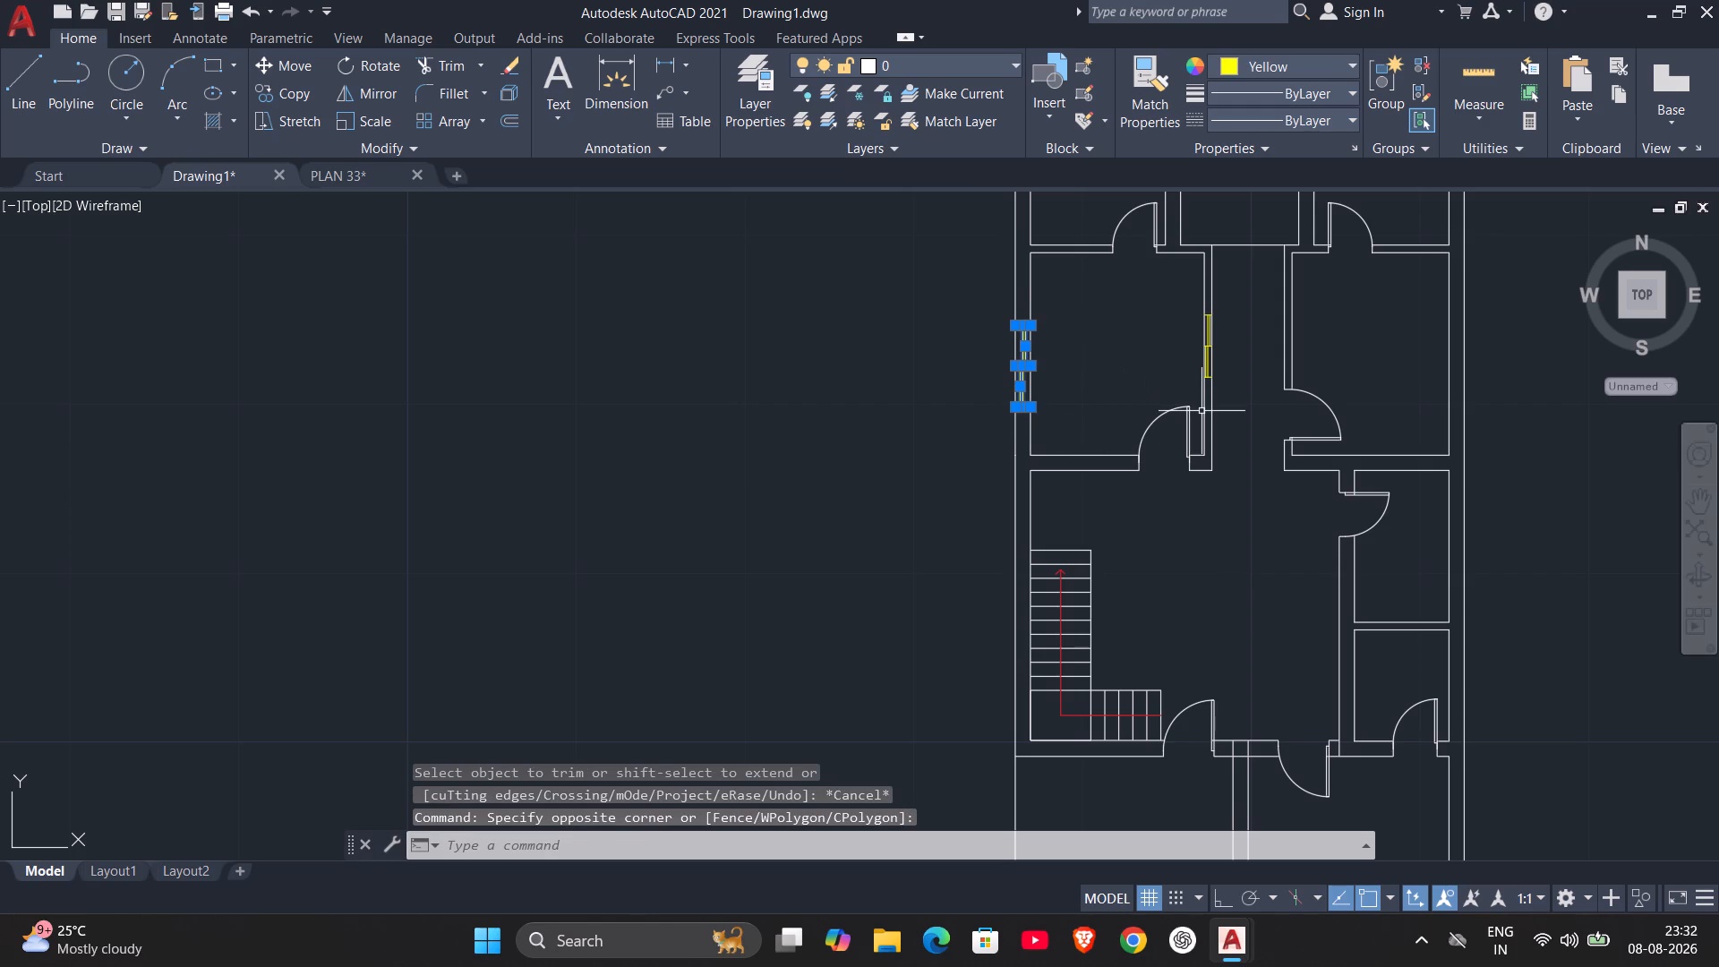
pyautogui.write('CO')
pyautogui.press('Return')
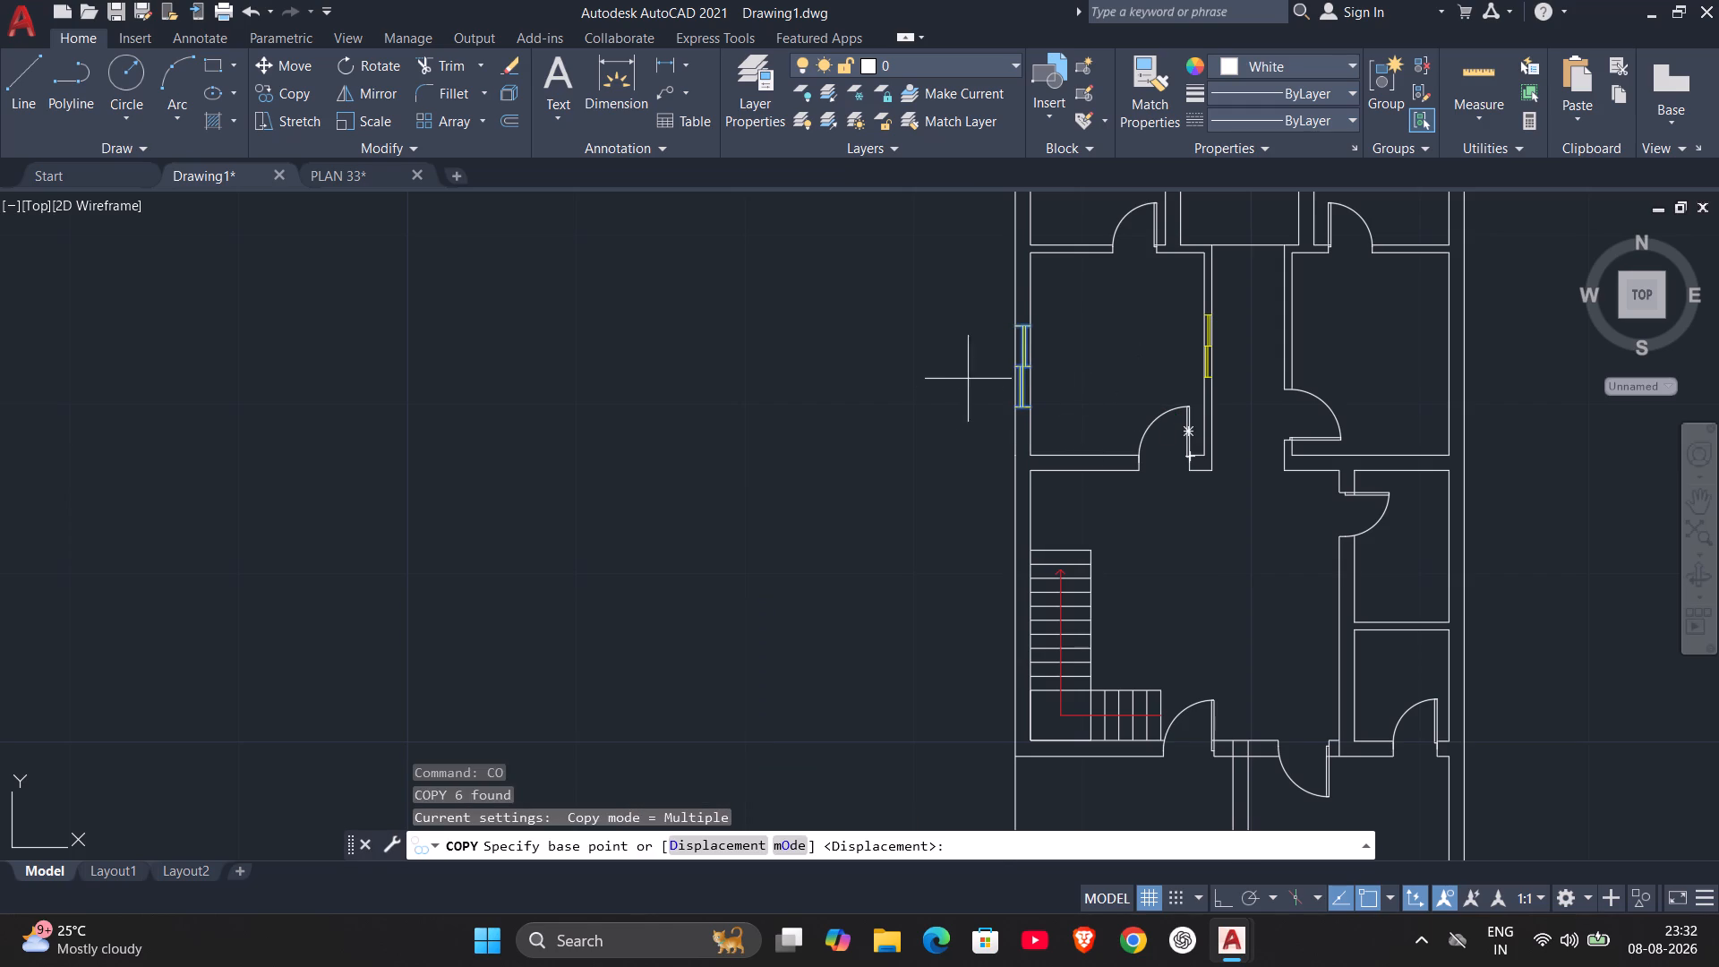
pyautogui.click(1024, 372)
pyautogui.moveTo(951, 762); pyautogui.dragTo(951, 760, button='middle')
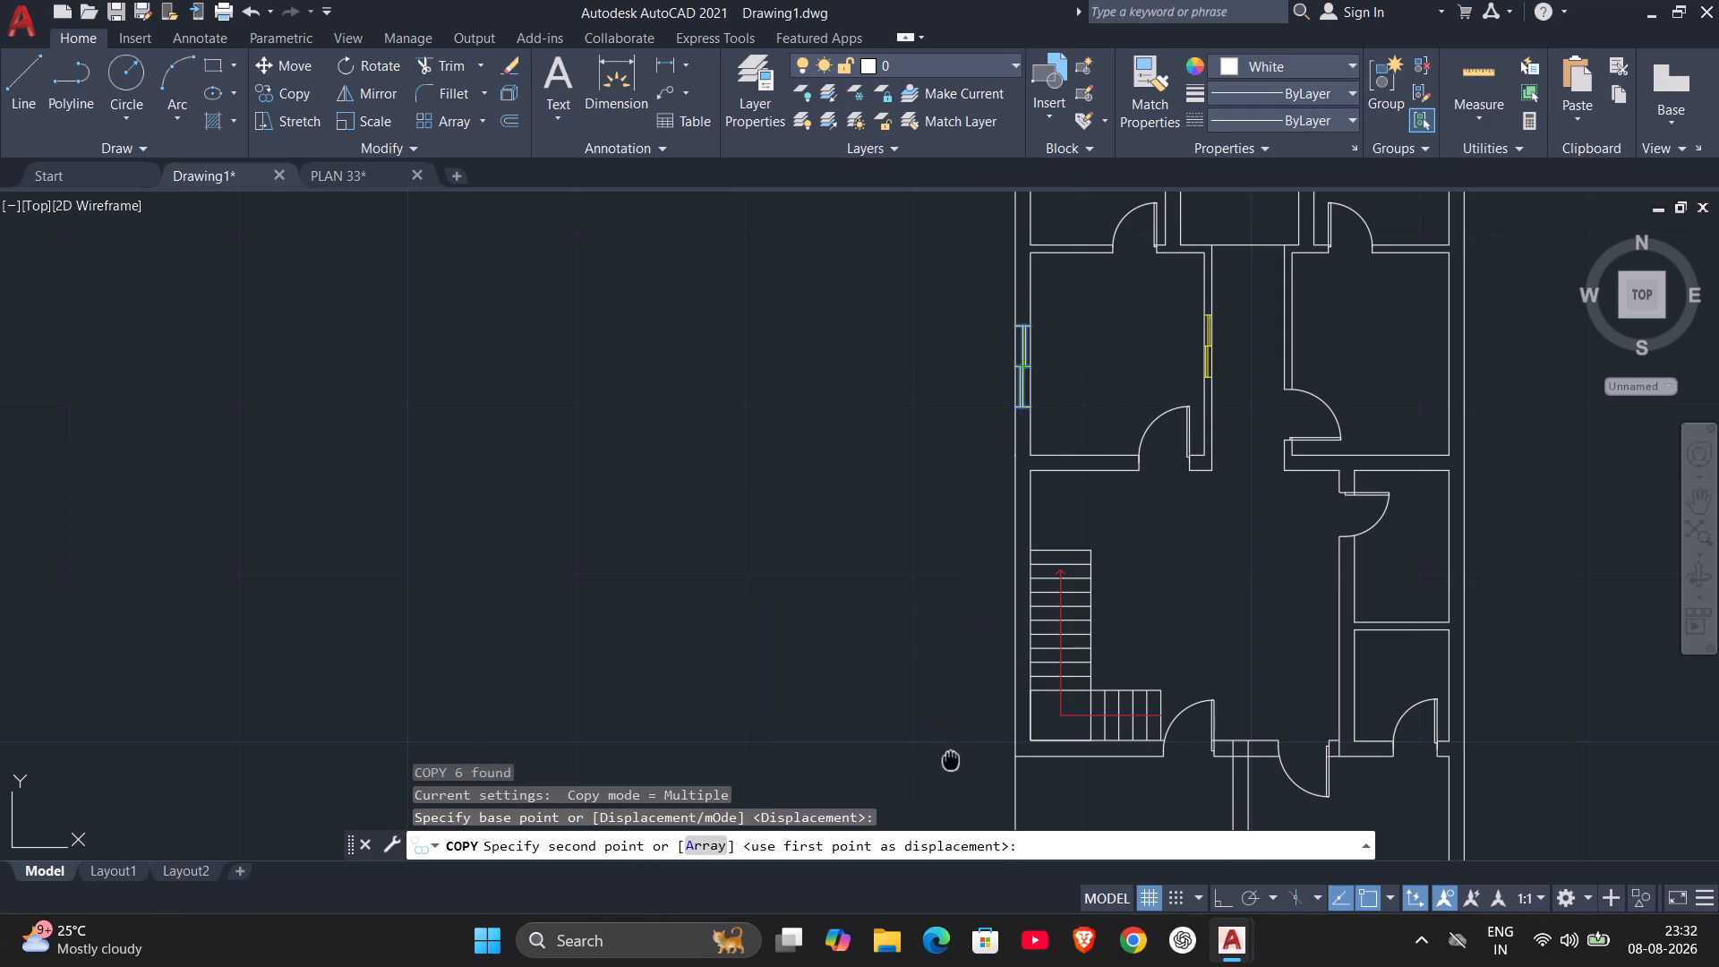
pyautogui.moveTo(951, 760); pyautogui.dragTo(1007, 552, button='middle')
pyautogui.click(1162, 639)
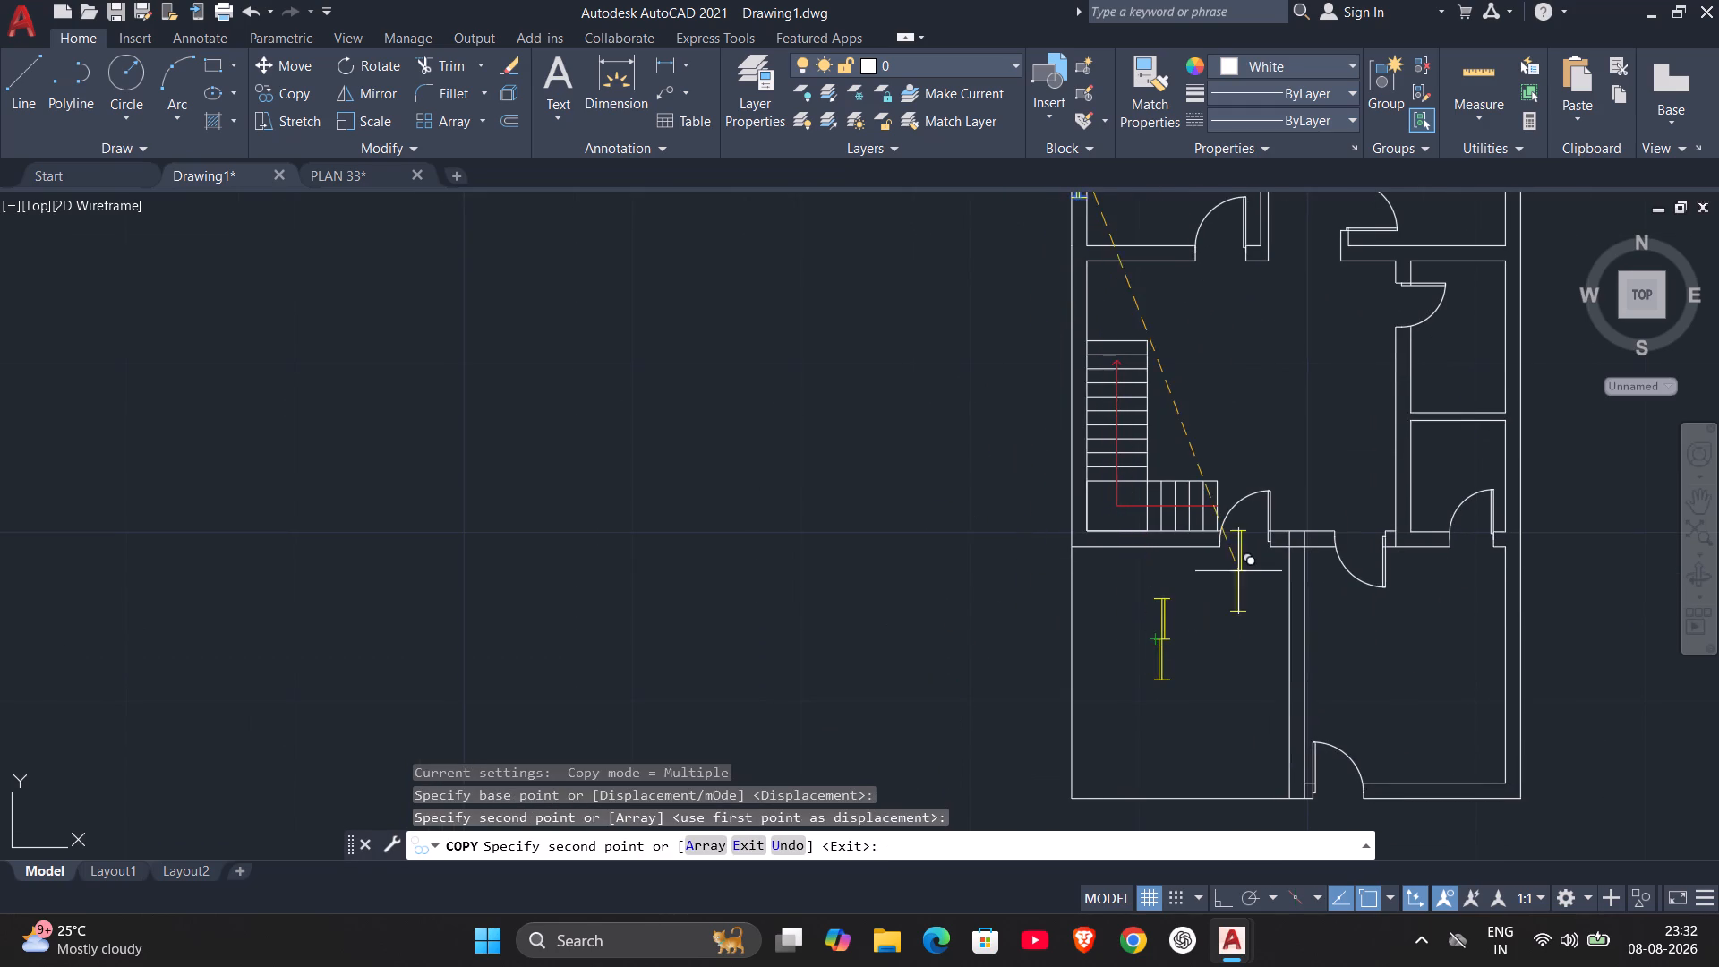
pyautogui.press('Escape')
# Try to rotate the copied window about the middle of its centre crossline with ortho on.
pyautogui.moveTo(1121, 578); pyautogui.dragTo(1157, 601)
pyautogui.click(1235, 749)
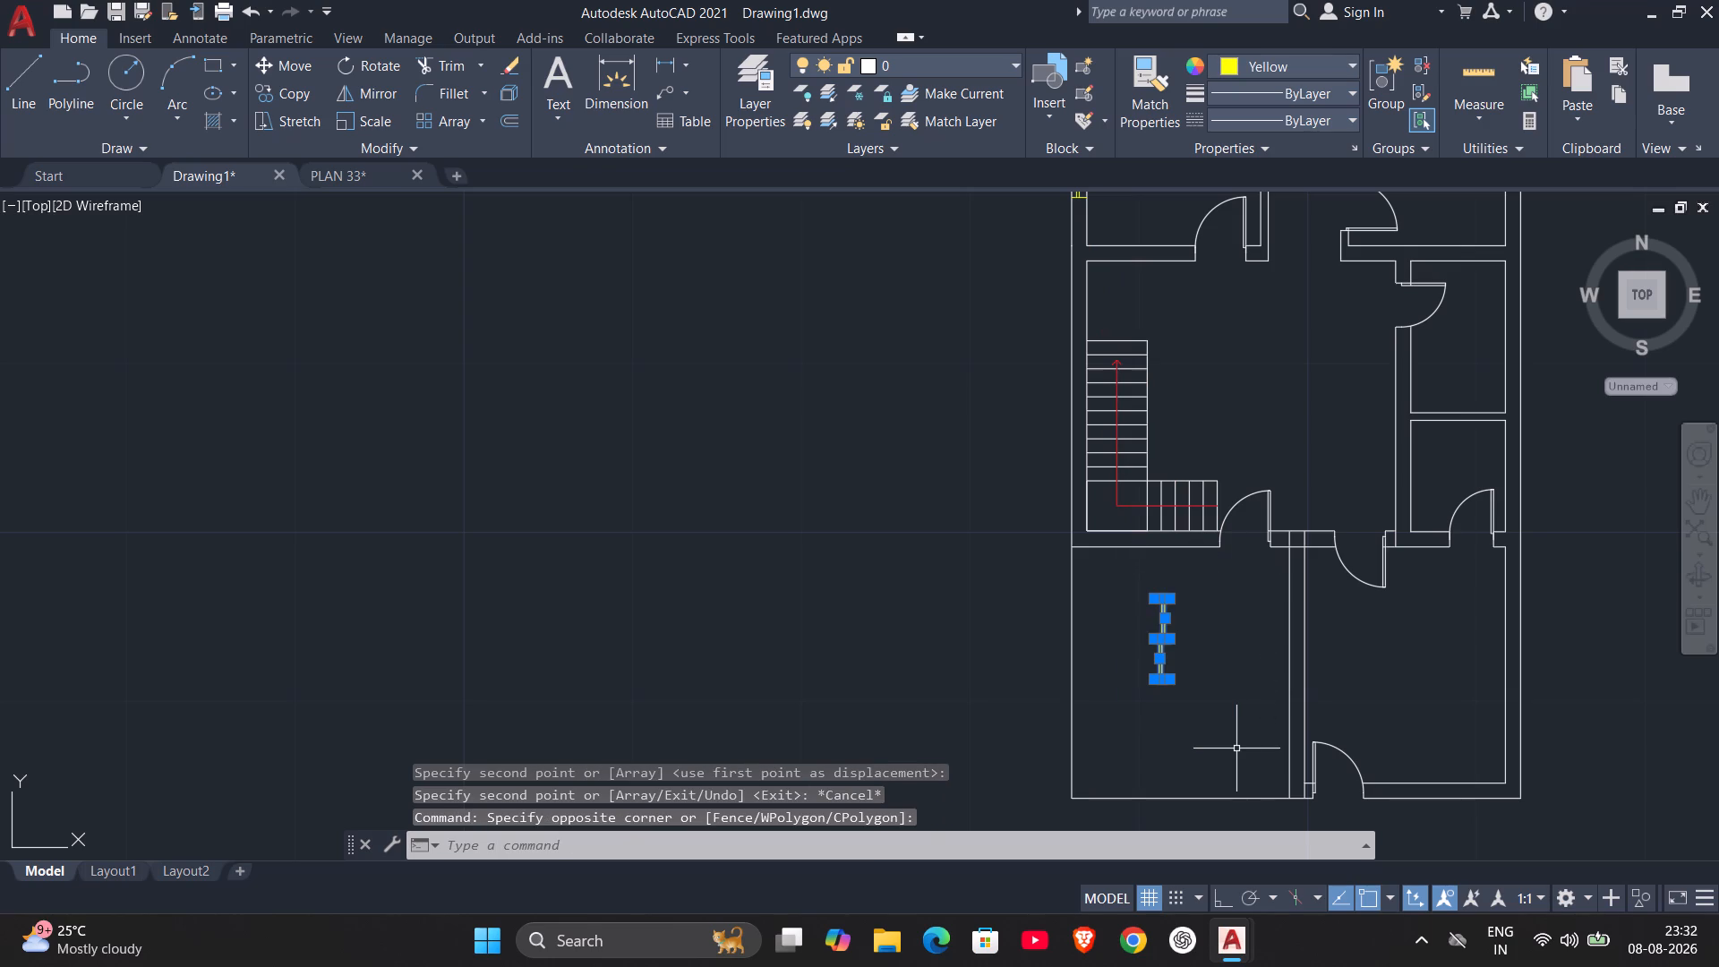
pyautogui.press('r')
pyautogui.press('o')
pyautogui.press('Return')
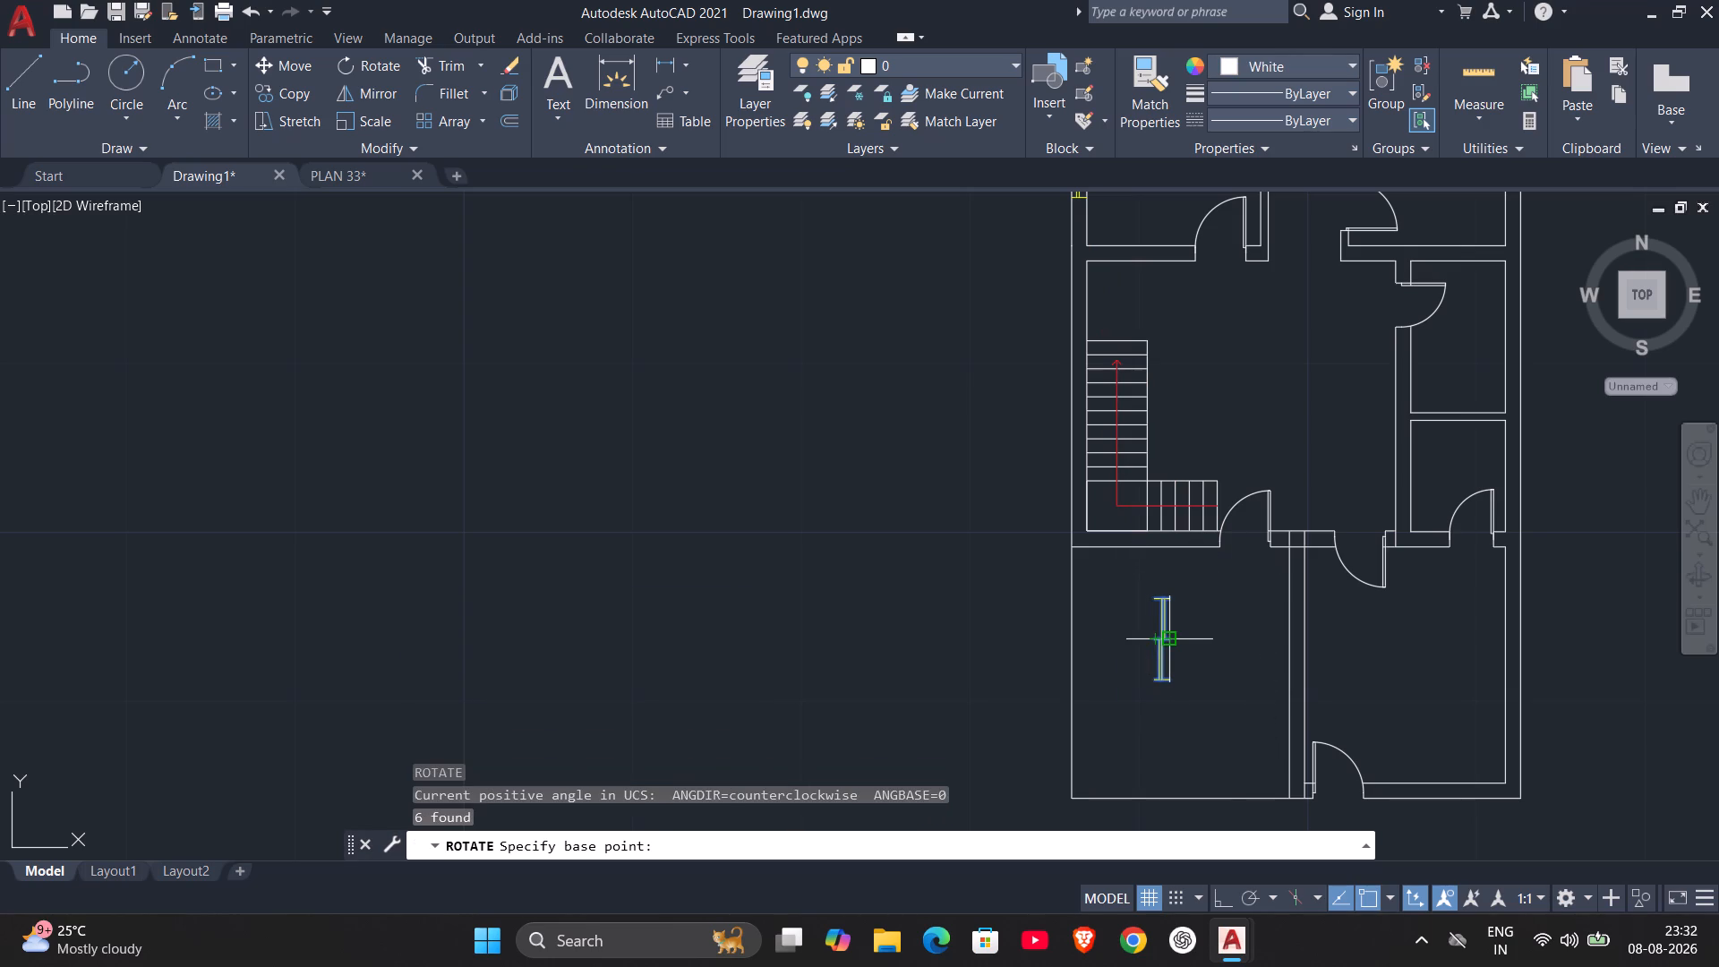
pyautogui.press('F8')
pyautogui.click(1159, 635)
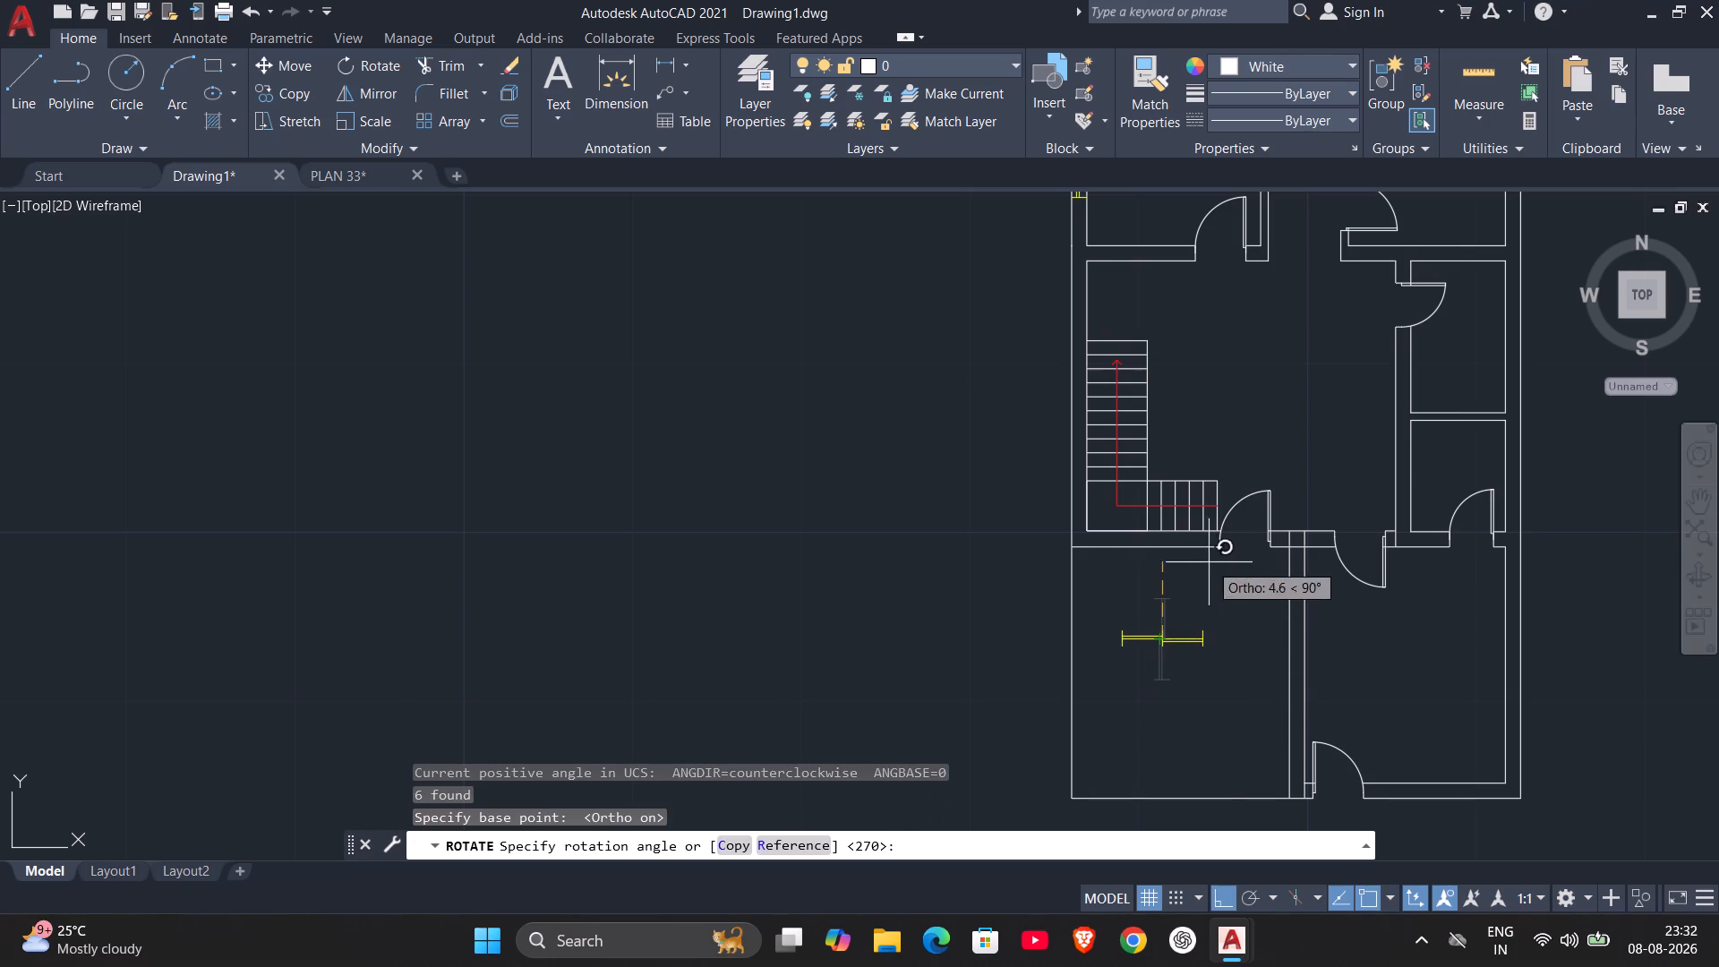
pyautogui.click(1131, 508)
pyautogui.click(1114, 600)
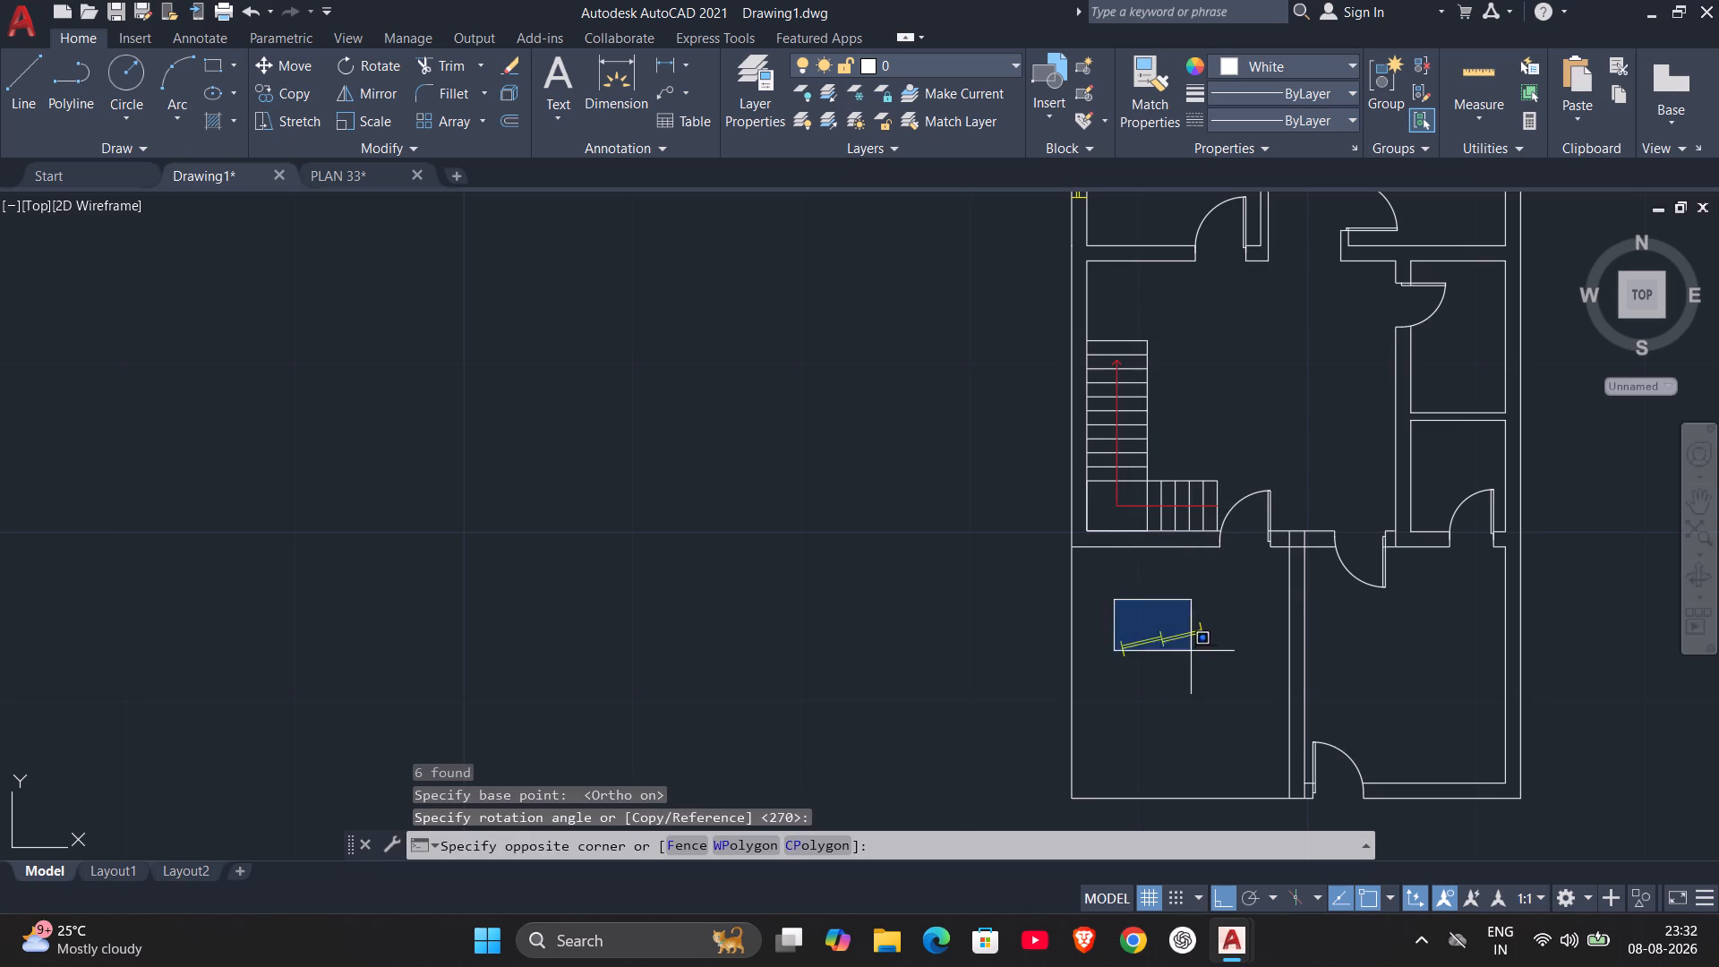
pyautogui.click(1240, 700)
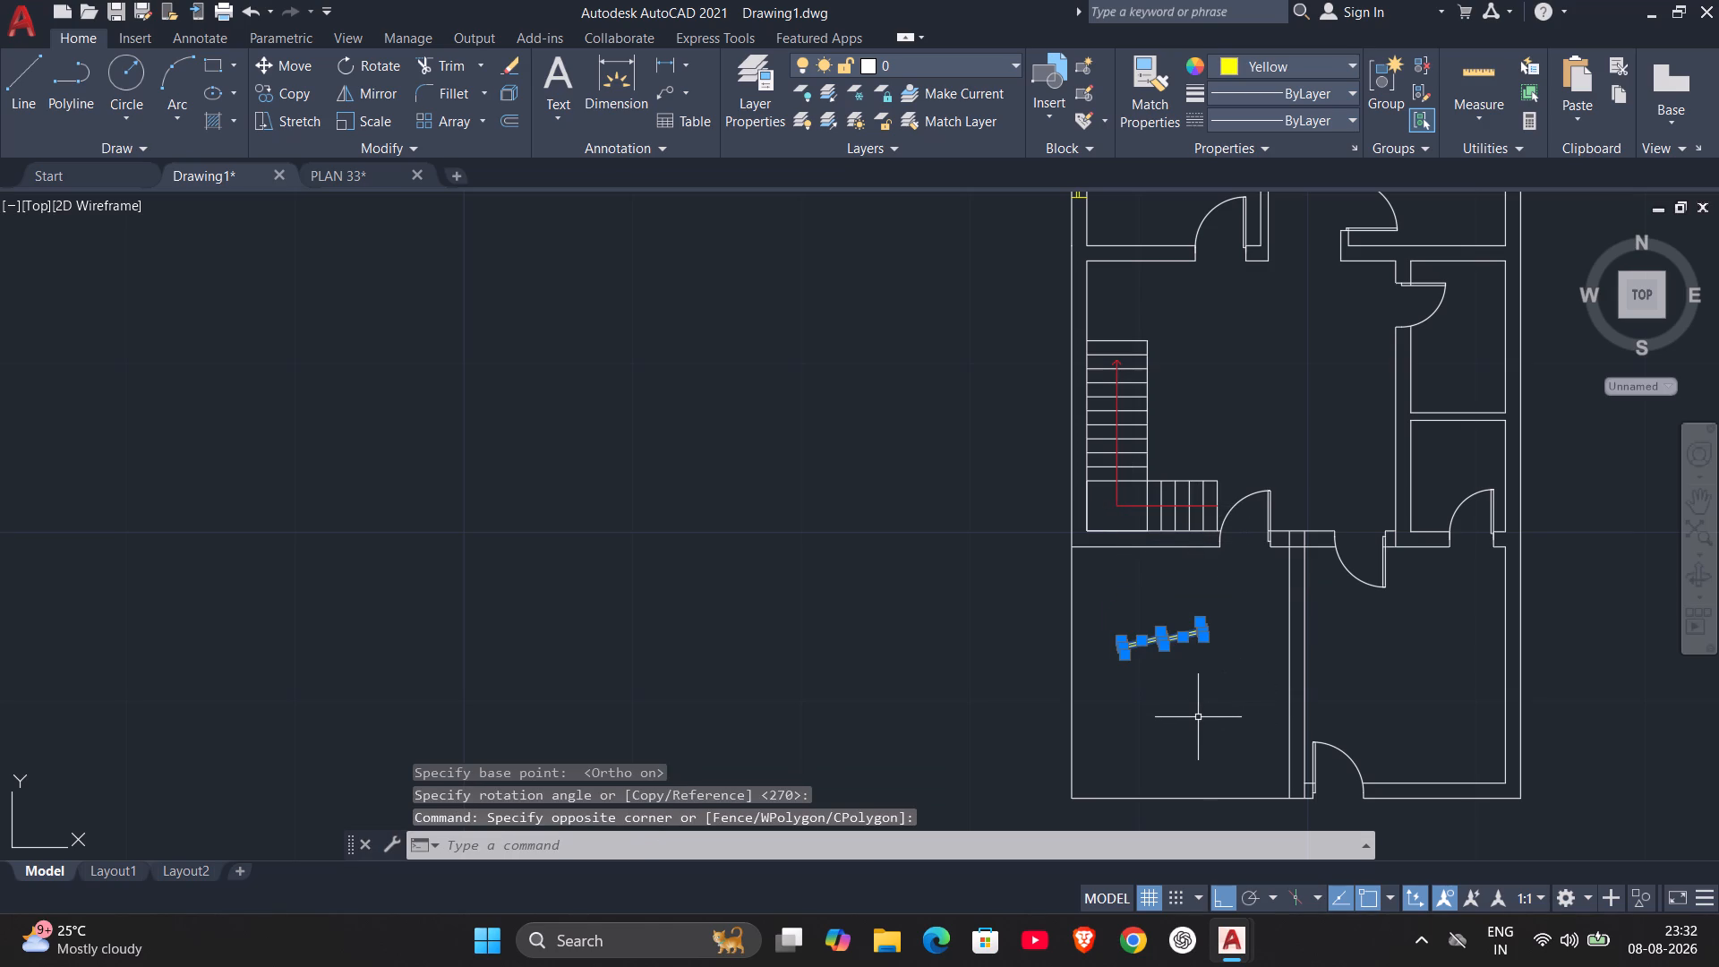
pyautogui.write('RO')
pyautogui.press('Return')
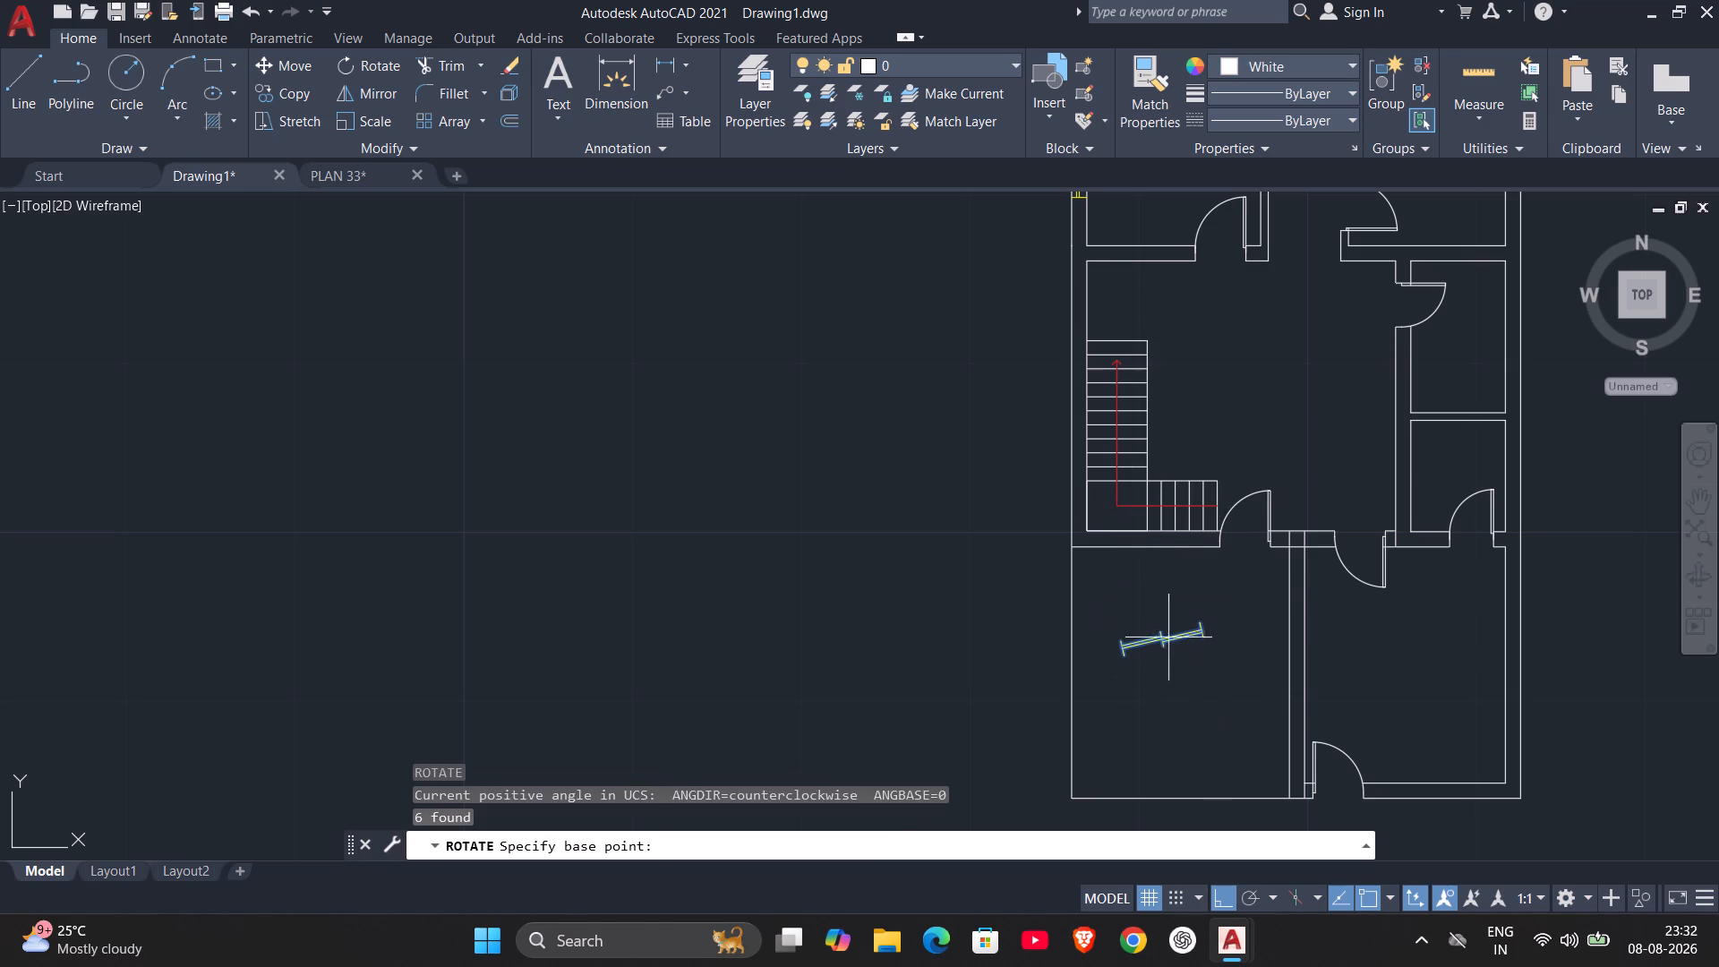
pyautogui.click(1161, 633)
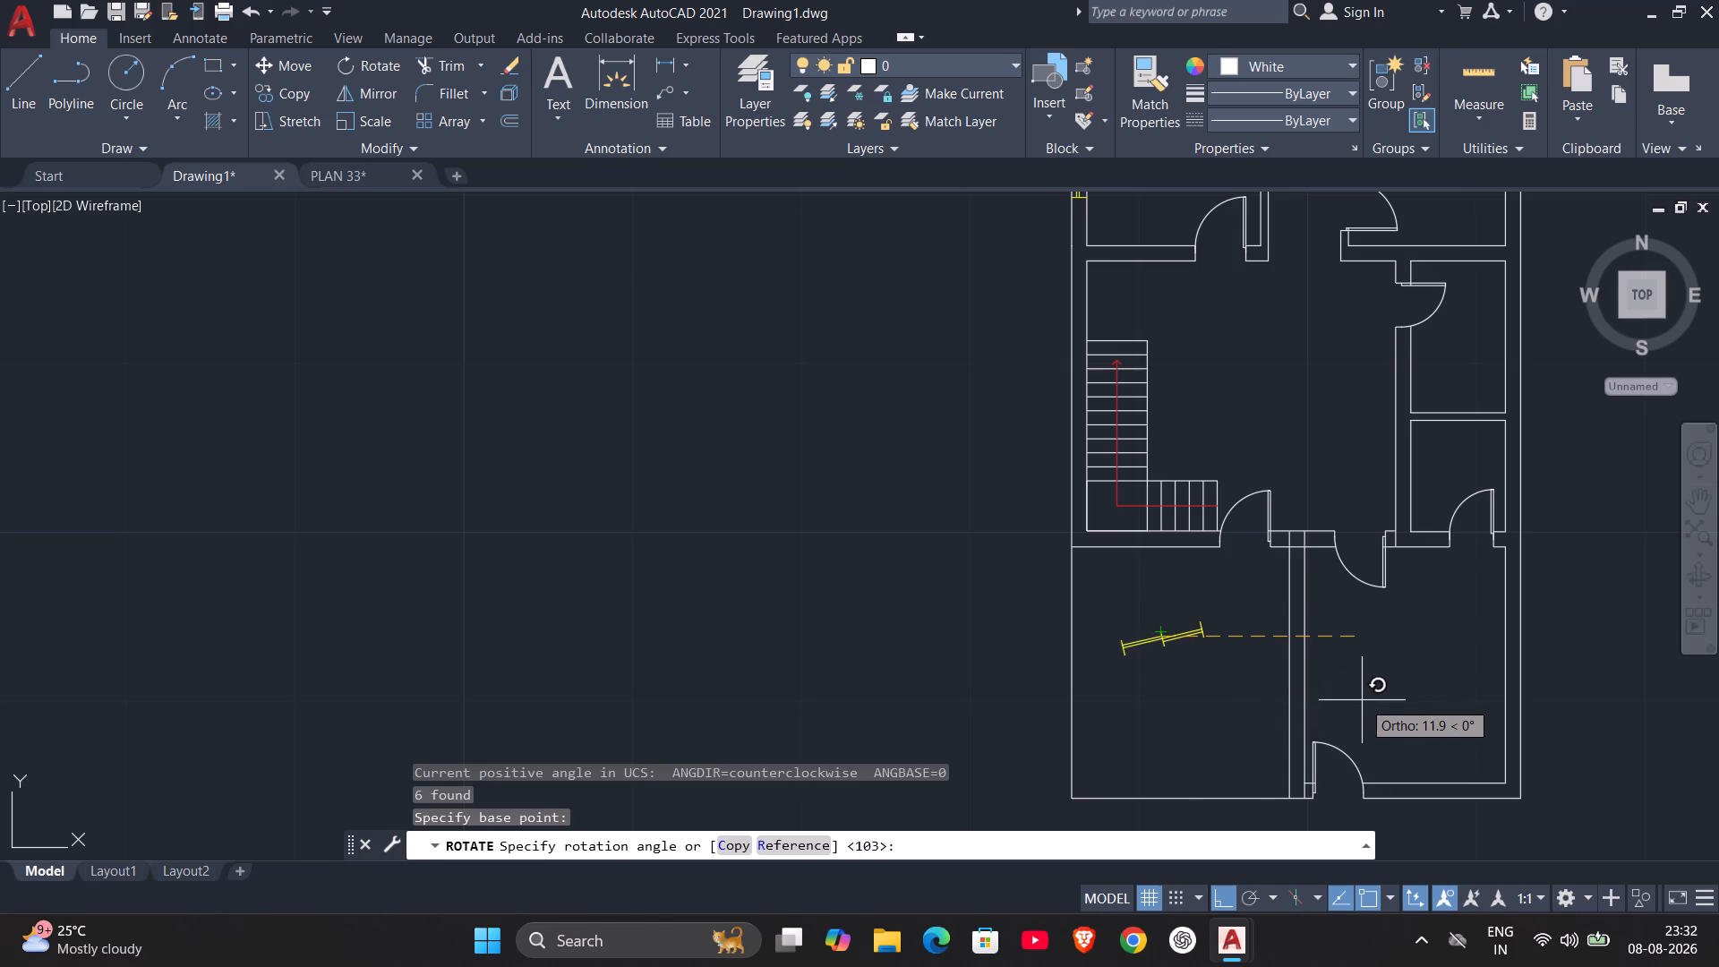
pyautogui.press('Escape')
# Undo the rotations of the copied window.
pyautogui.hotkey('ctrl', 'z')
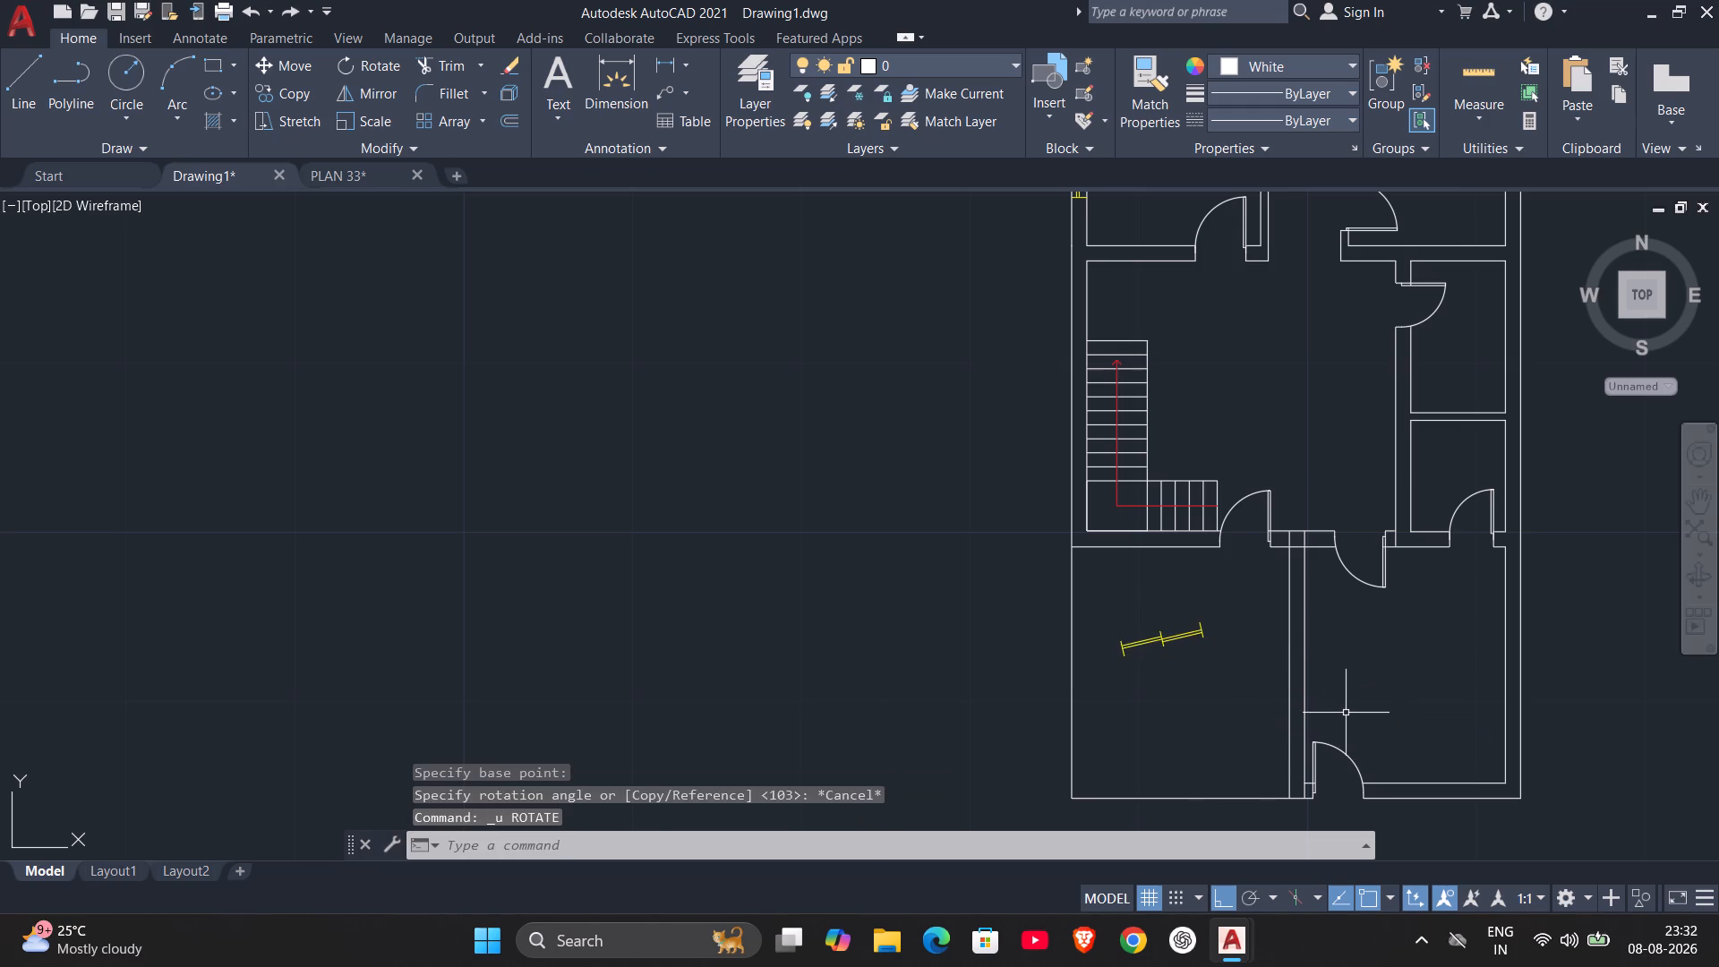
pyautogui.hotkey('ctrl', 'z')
# Rotate the copied window a quarter turn clockwise about its southeast corner with ortho on, laying it horizontally.
pyautogui.click(1145, 586)
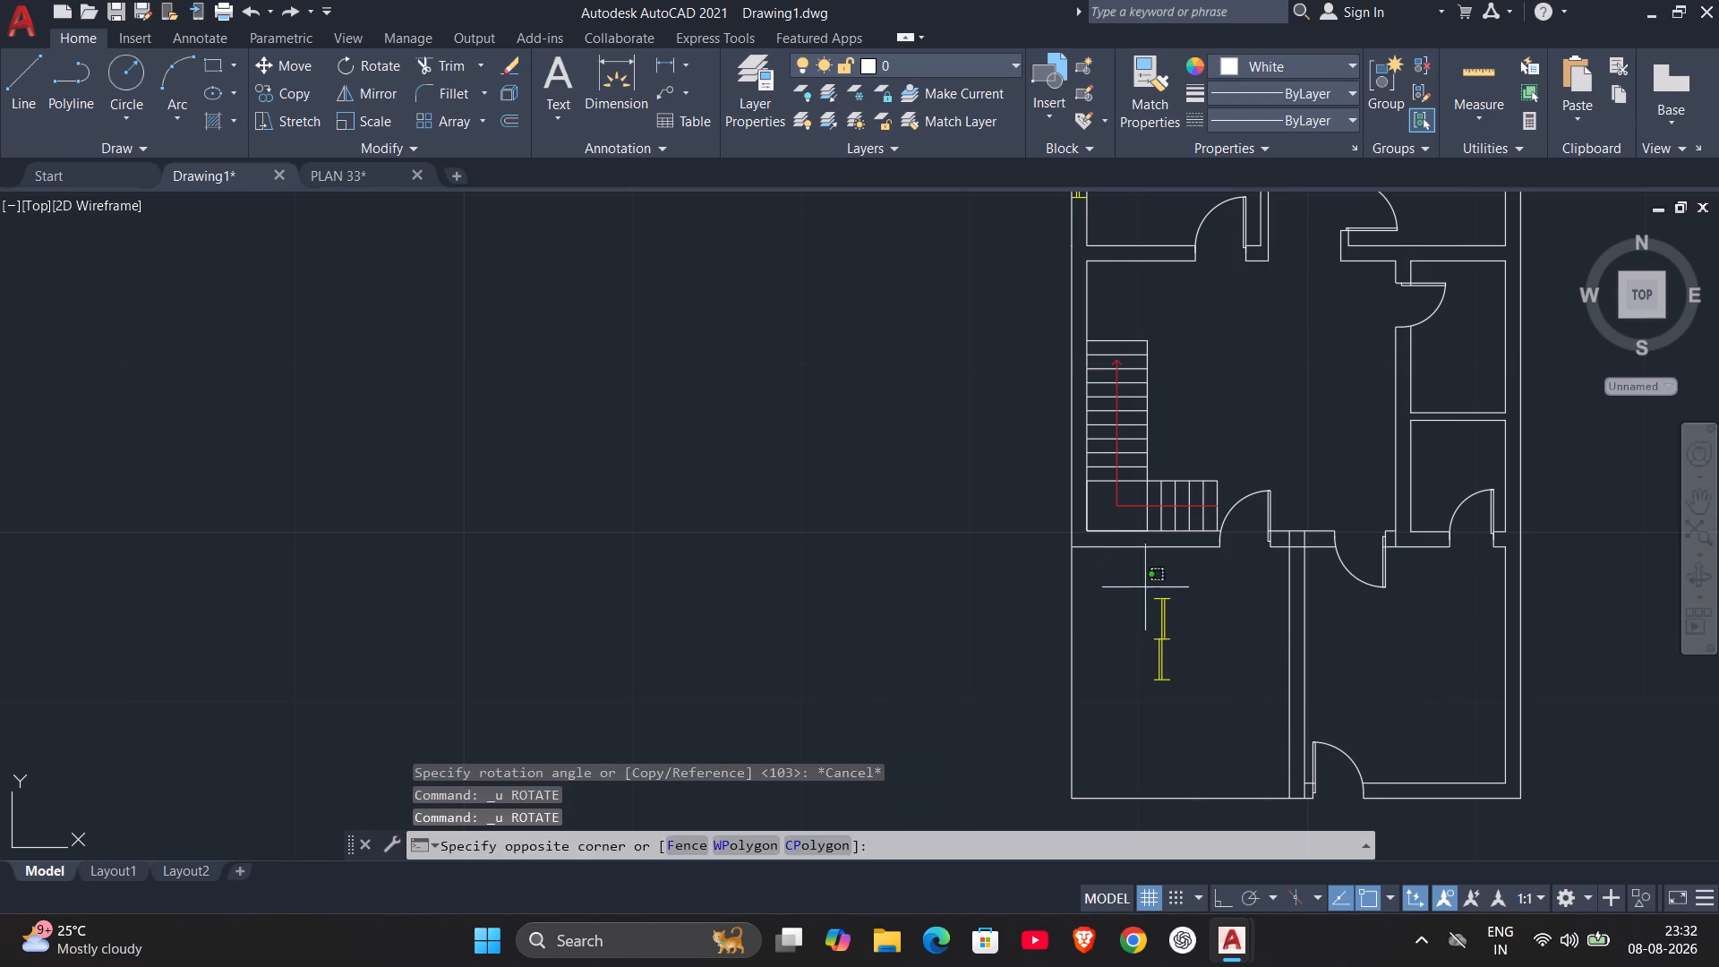
pyautogui.click(1213, 713)
pyautogui.press('r')
pyautogui.press('o')
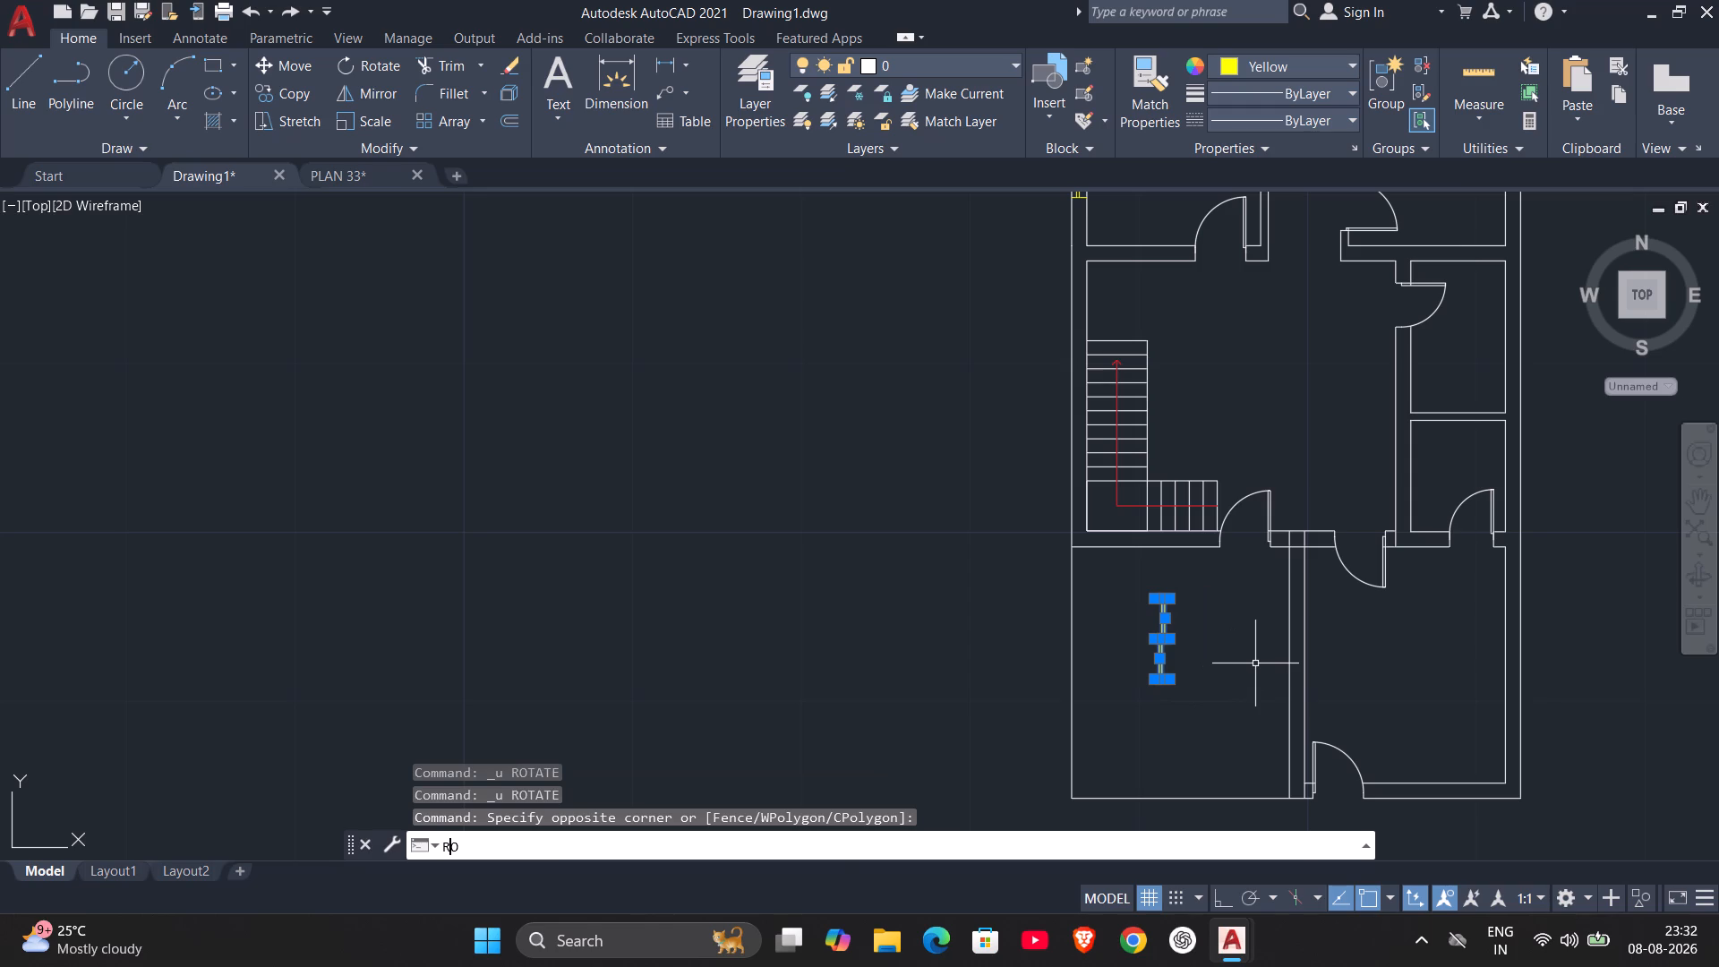
pyautogui.press('Return')
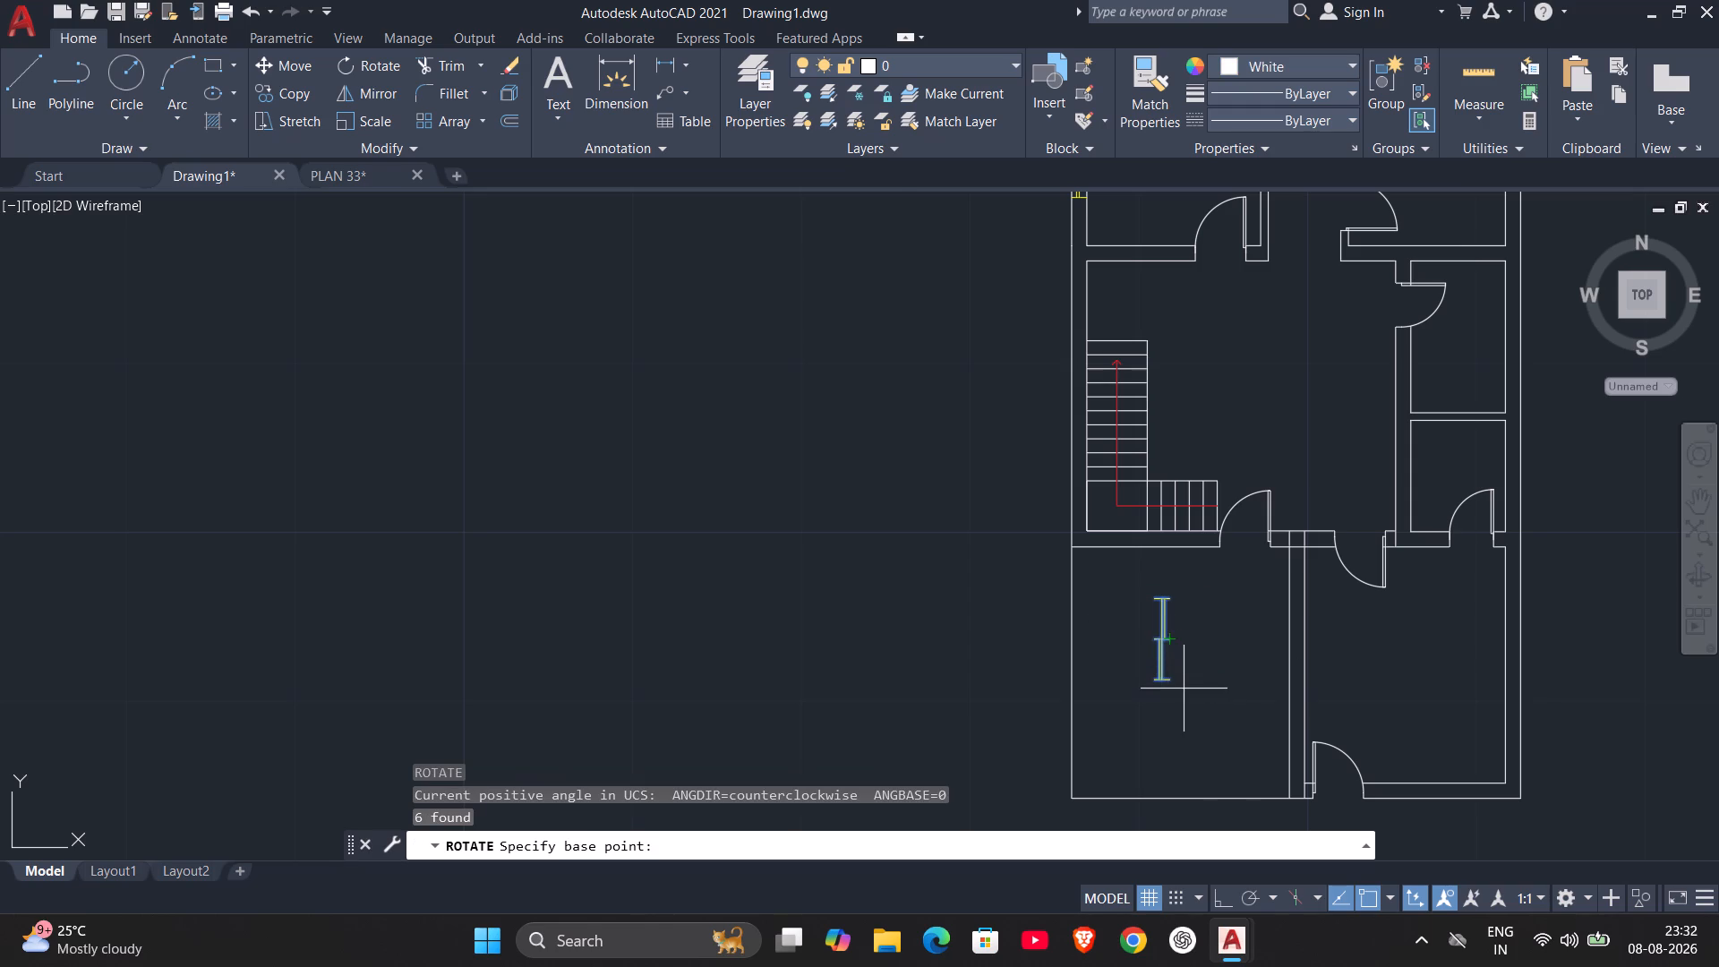
pyautogui.click(1173, 681)
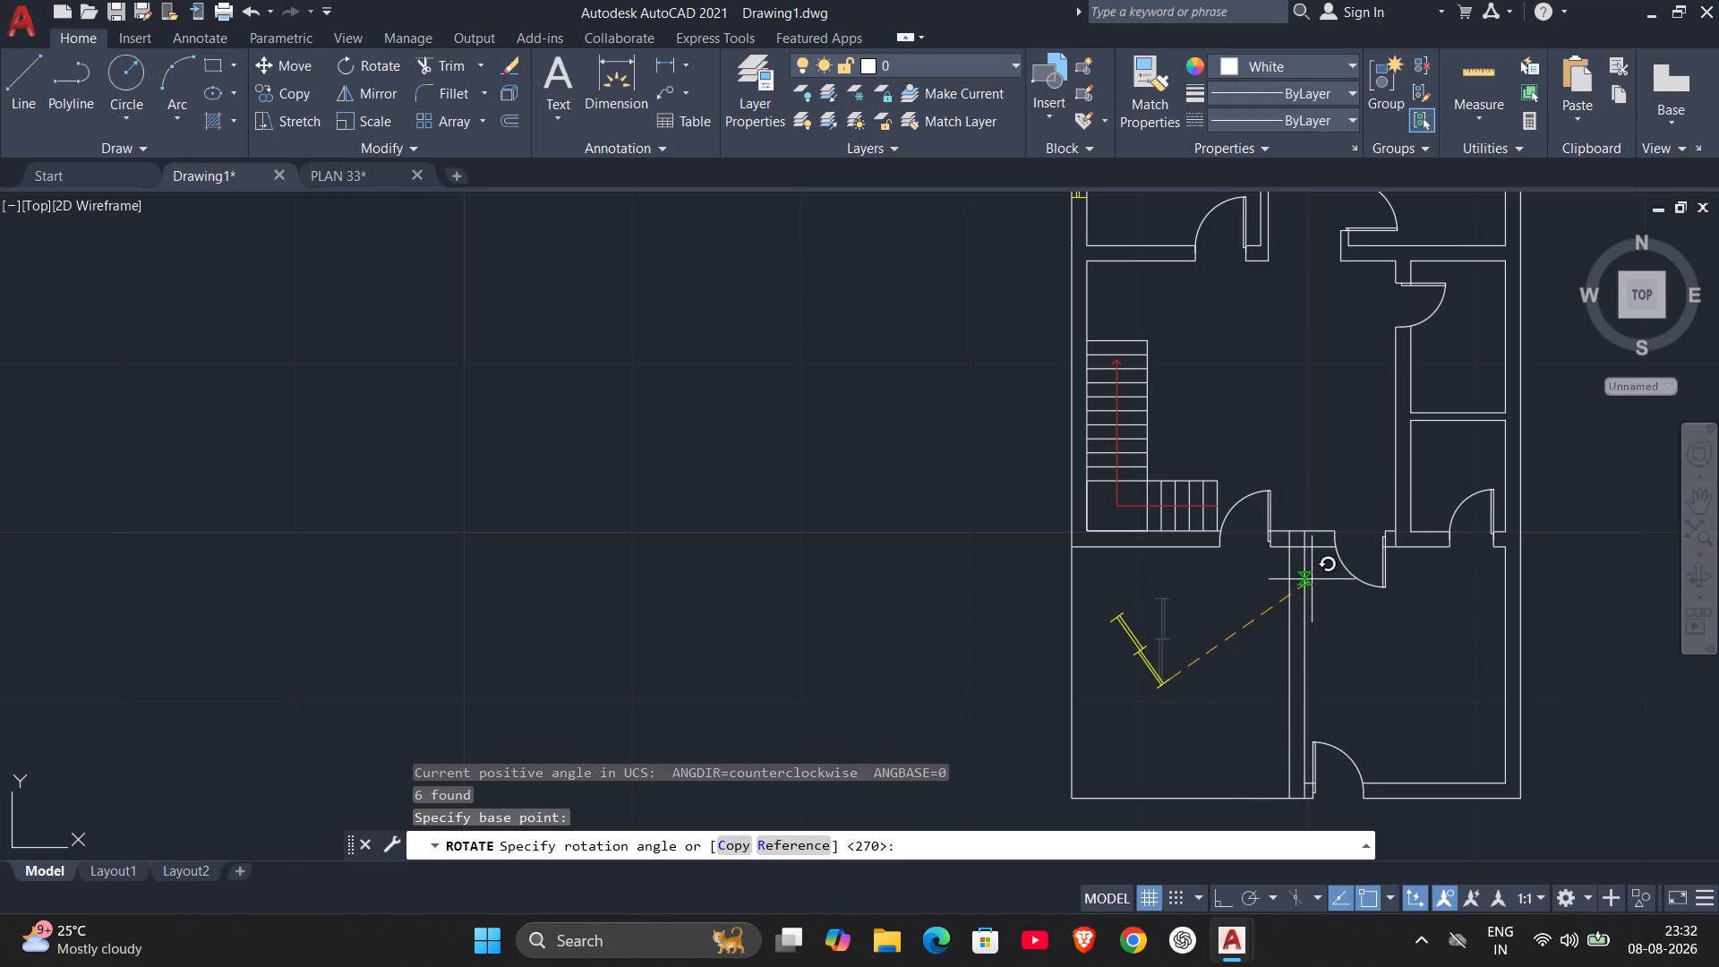
pyautogui.press('F8')
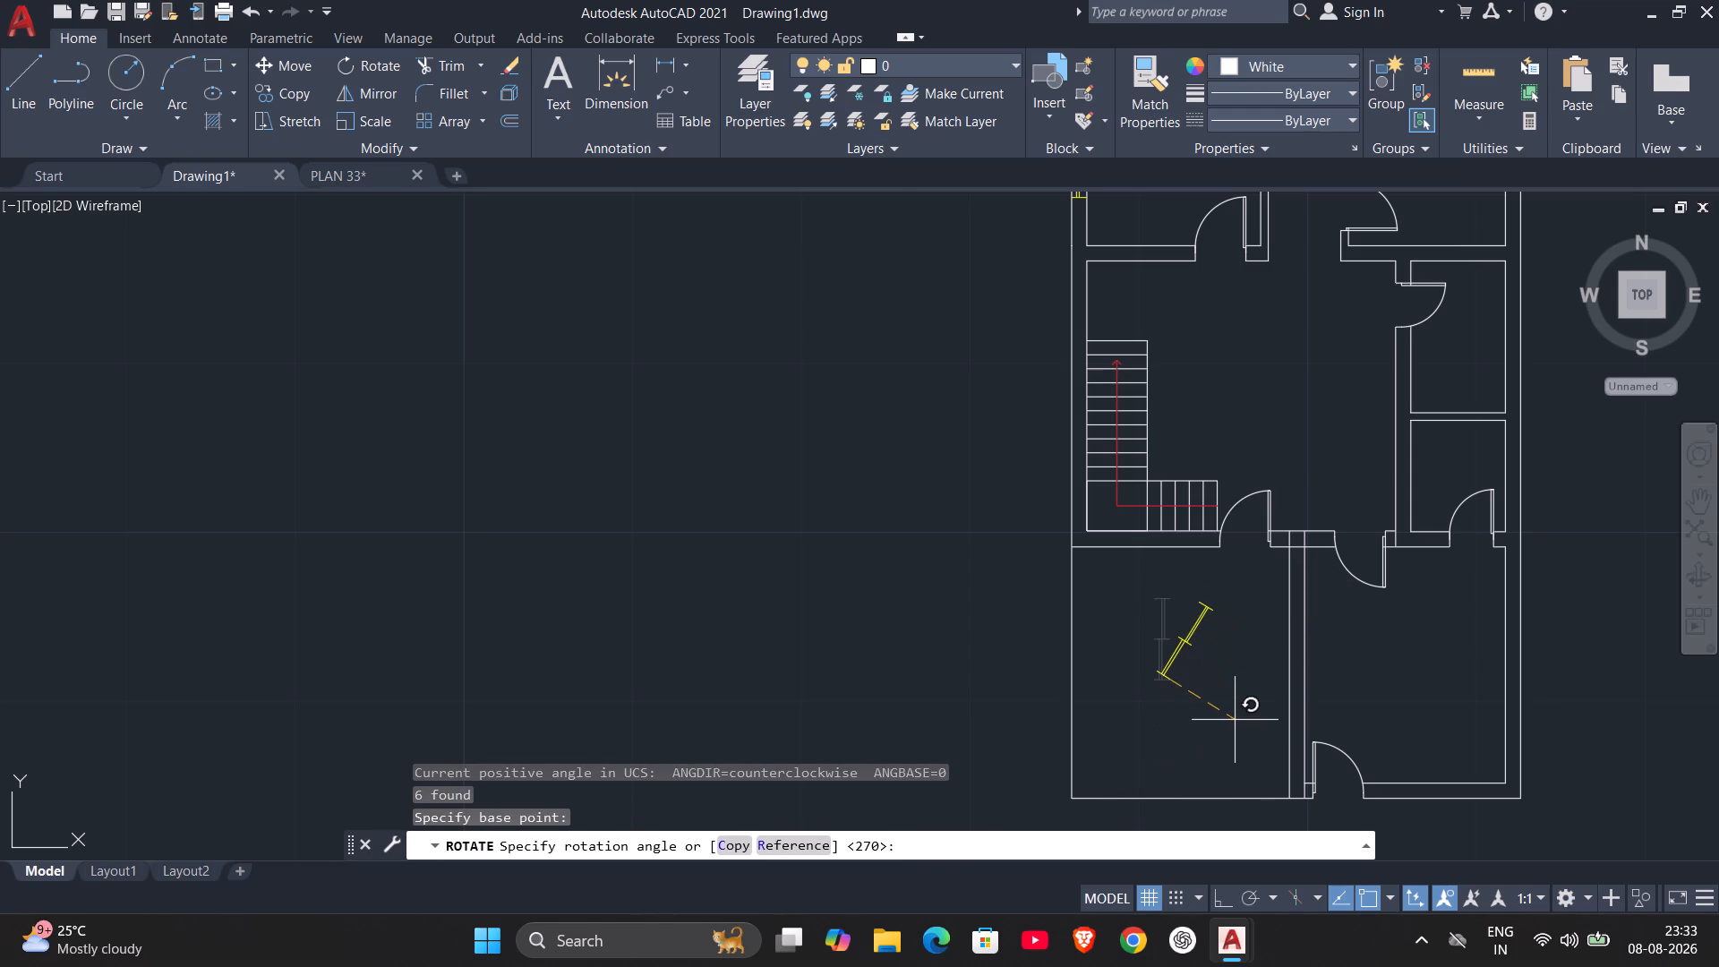
pyautogui.click(1196, 752)
# Move the horizontal window by its southwest corner with ortho off into the wall directly below the staircase, seating it on the wall's south line.
pyautogui.click(1158, 642)
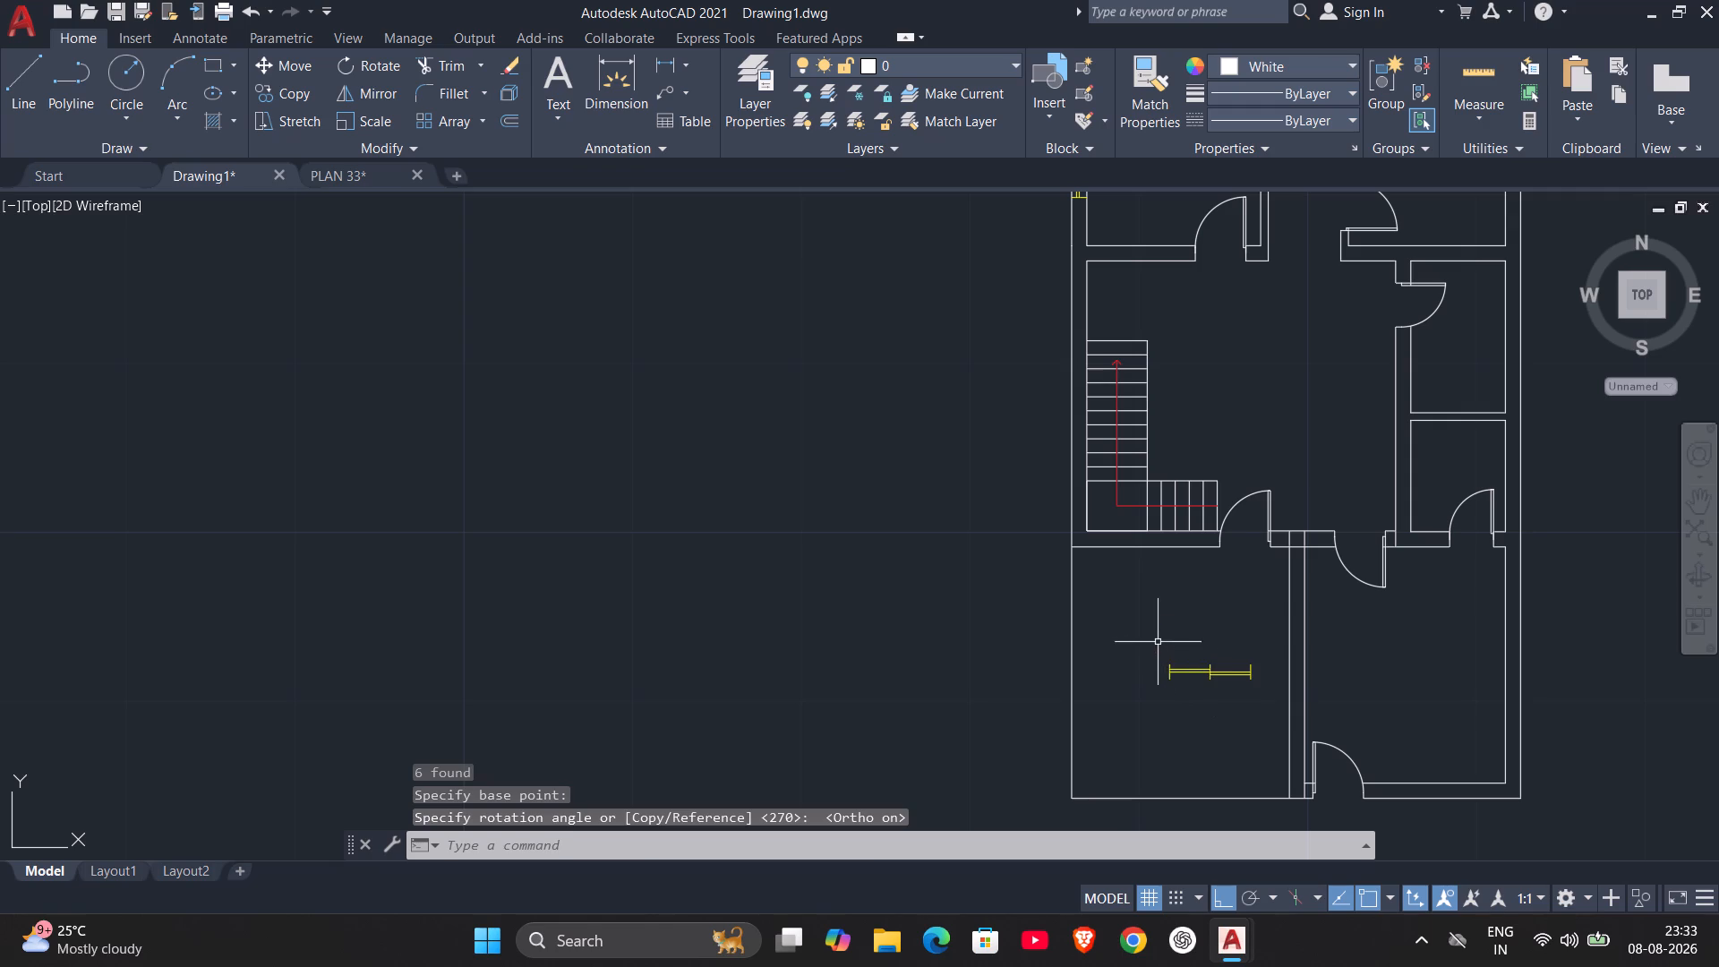
pyautogui.click(1268, 729)
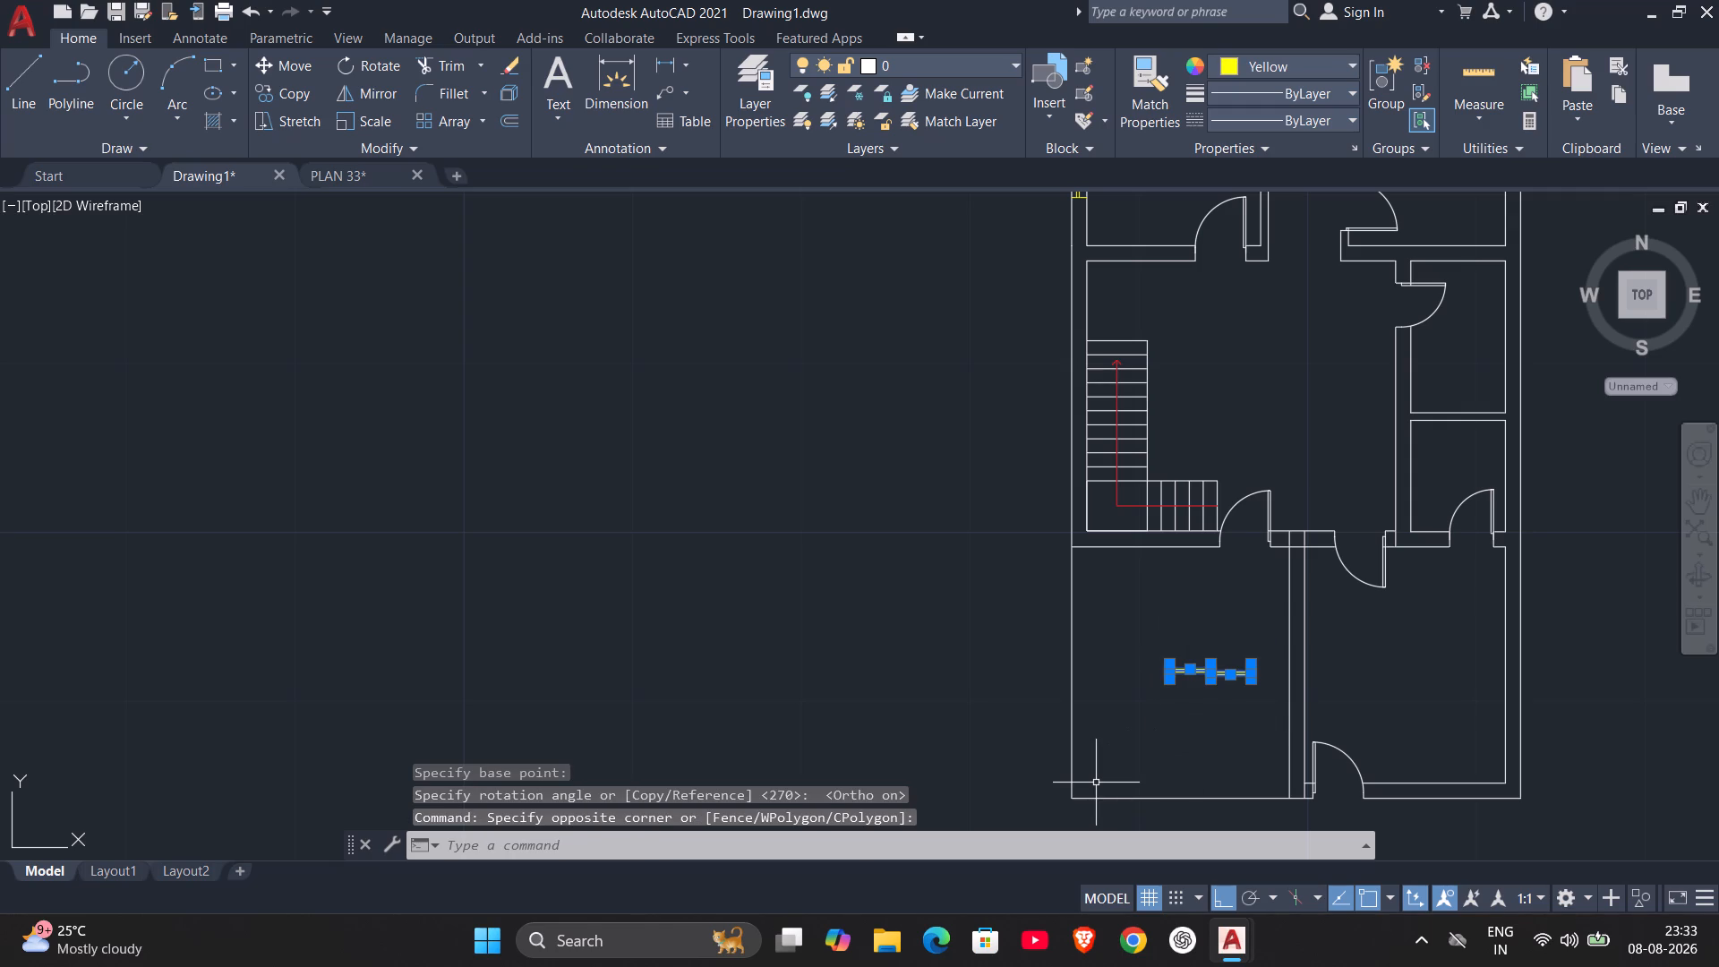
pyautogui.press('m')
pyautogui.press('Return')
pyautogui.scroll(2, 1170, 698)
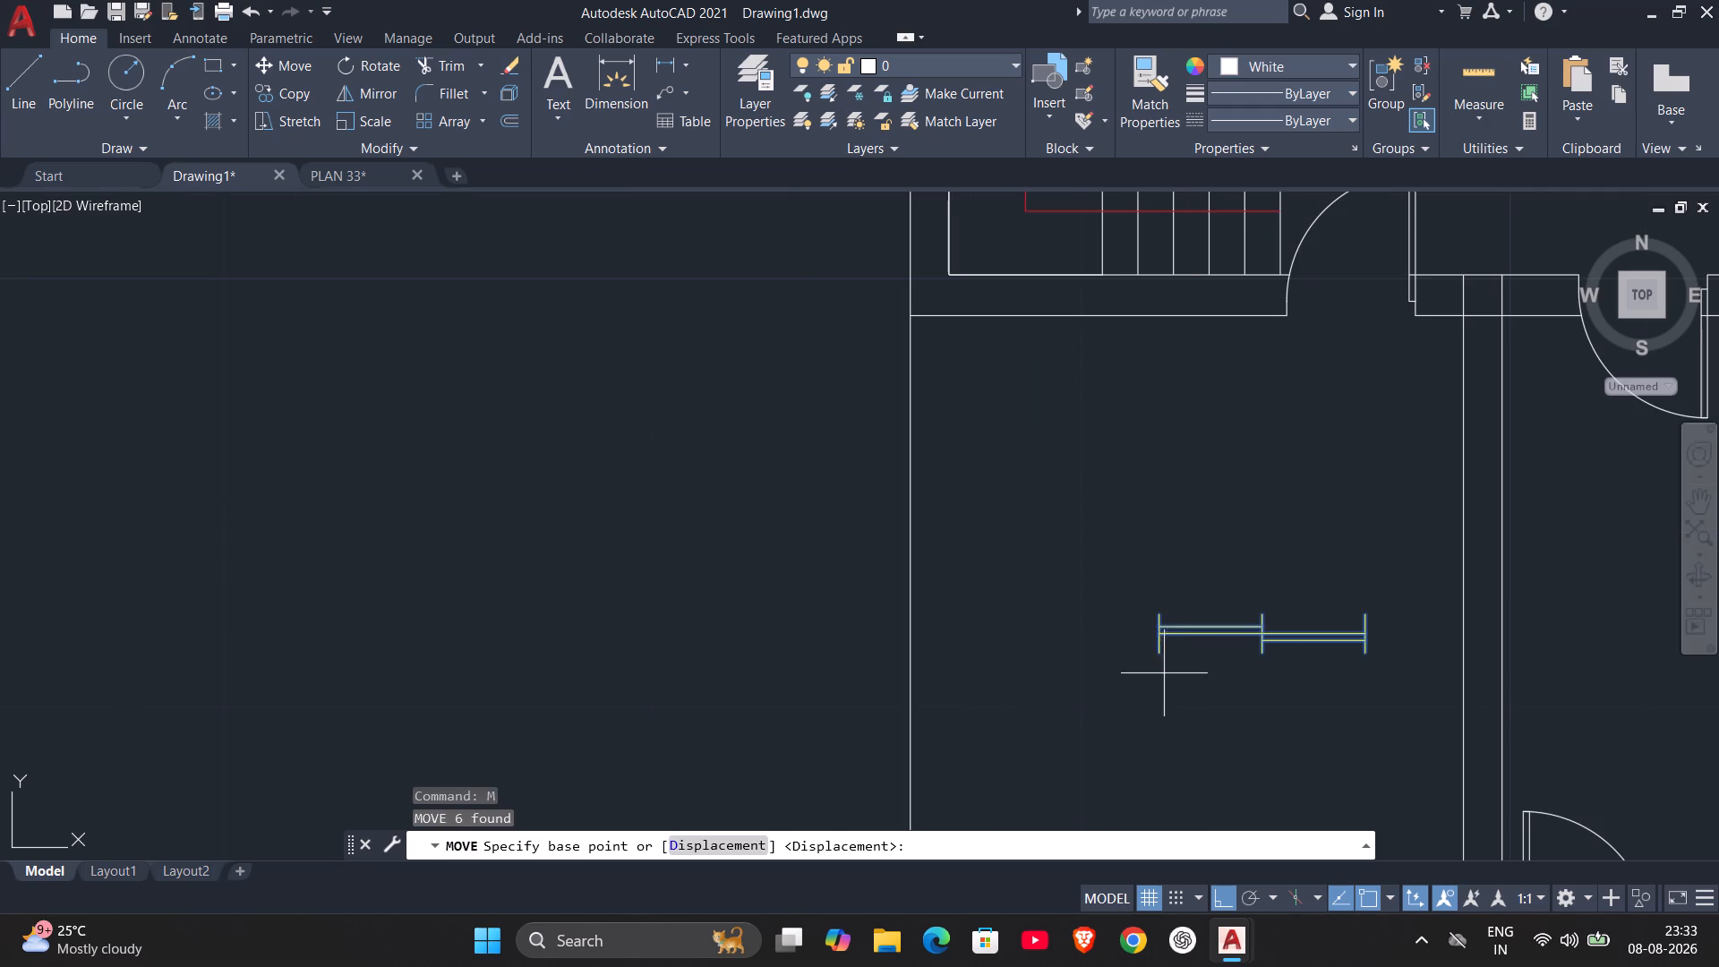
pyautogui.click(1159, 655)
pyautogui.press('F8')
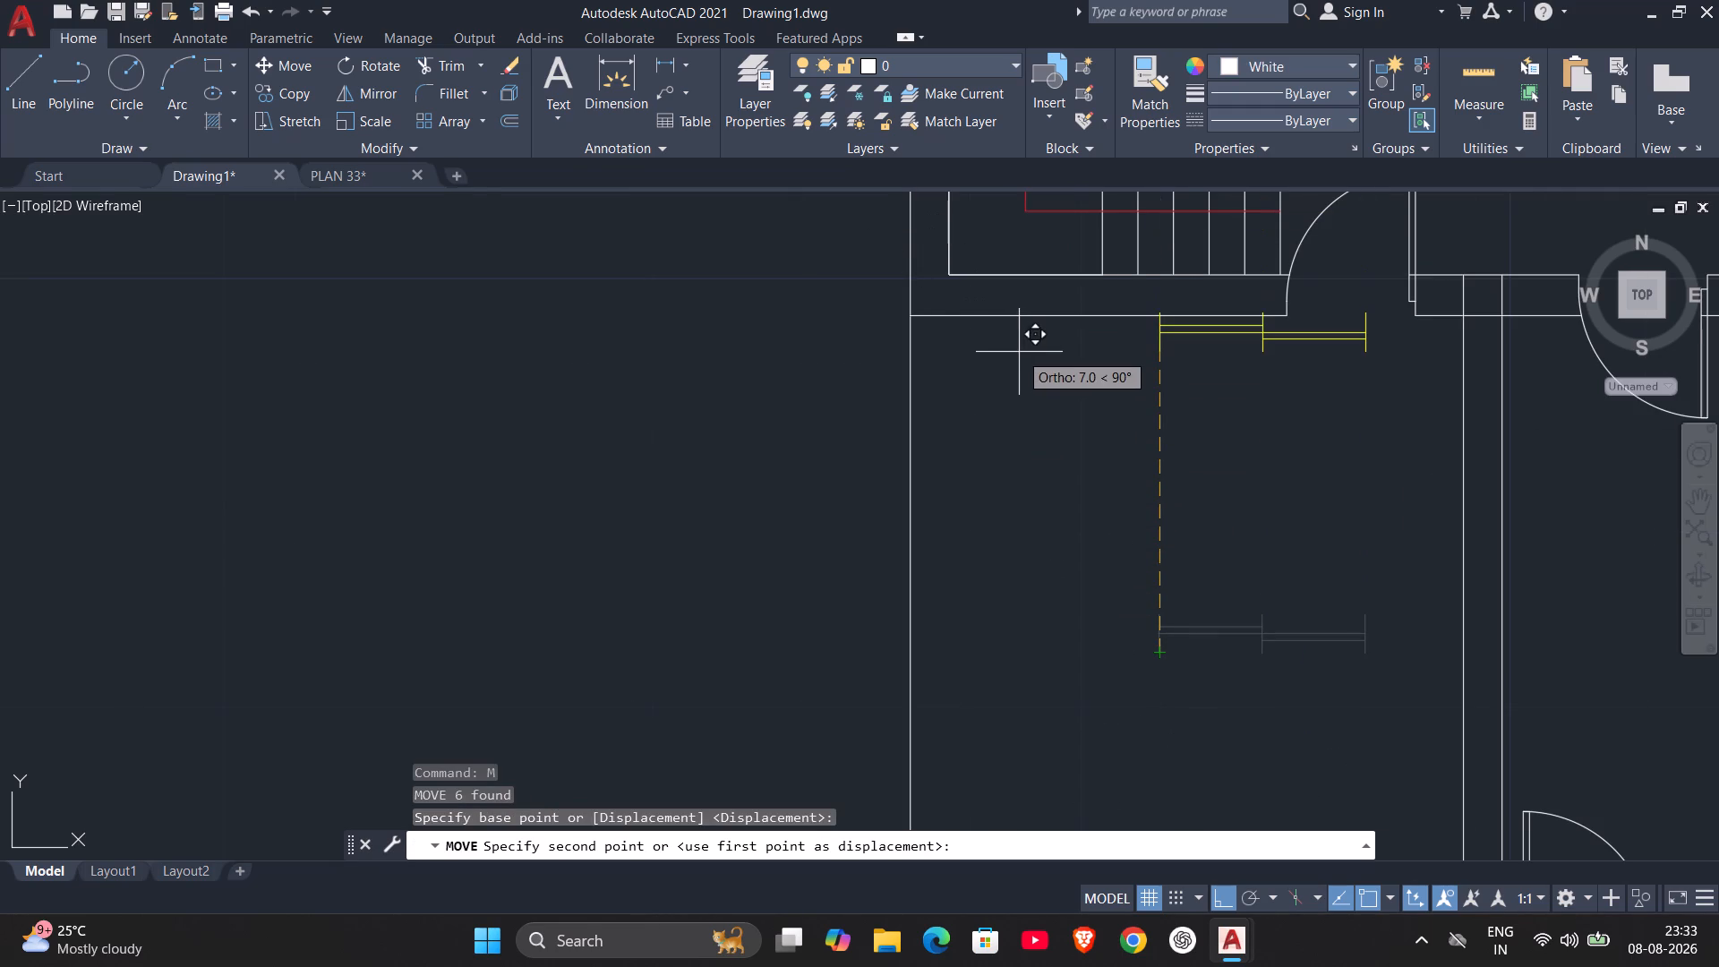
pyautogui.moveTo(985, 330); pyautogui.dragTo(993, 672, button='middle')
pyautogui.scroll(1, 1021, 669)
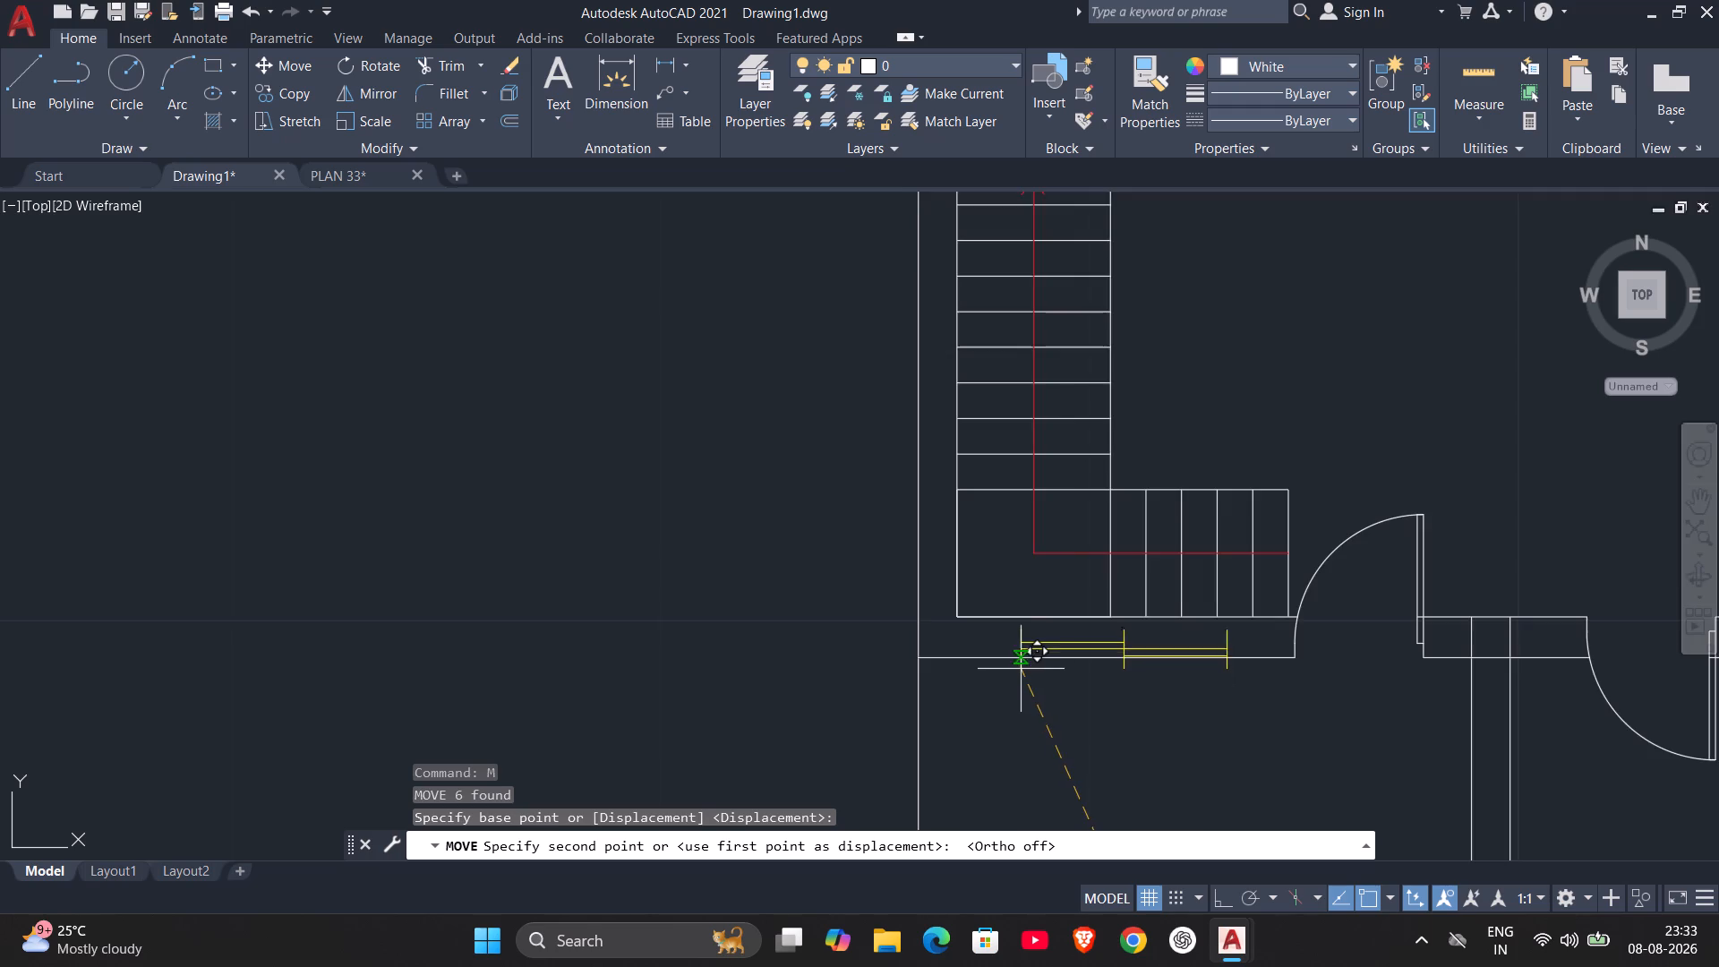
pyautogui.scroll(1, 1021, 669)
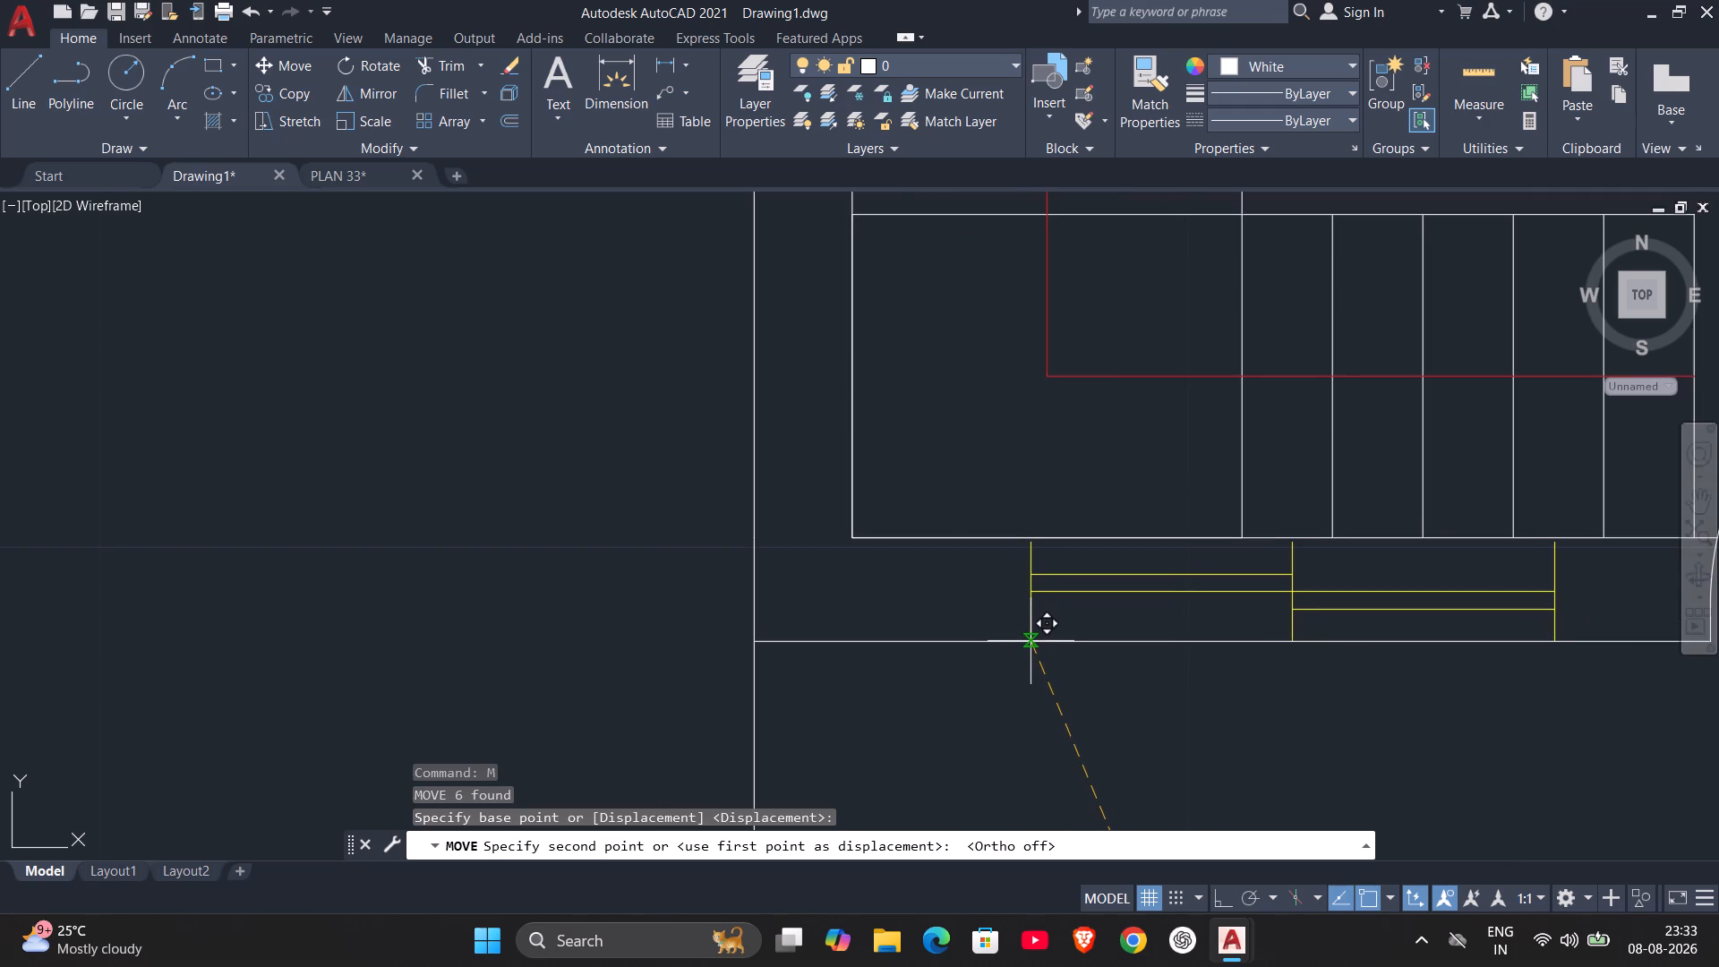
pyautogui.click(1031, 641)
pyautogui.scroll(-4, 1170, 721)
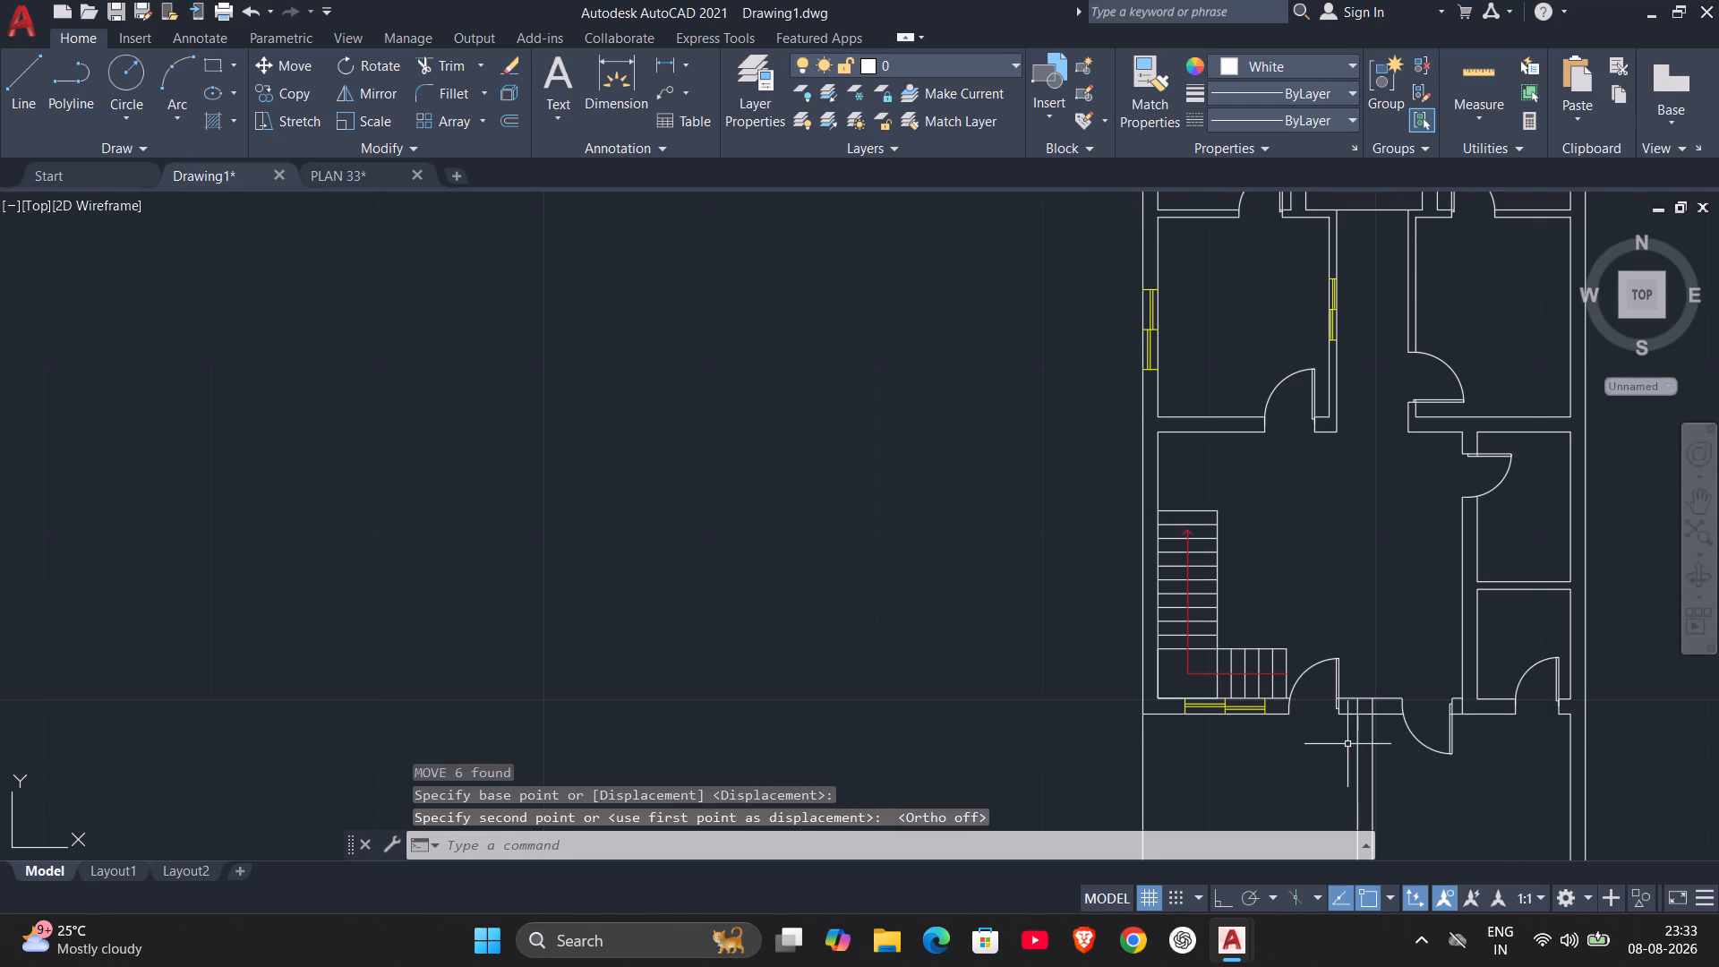
pyautogui.press('Escape')
# Trim the overlapping wall lines where the partition between the two south rooms meets the horizontal wall between the two doors.
pyautogui.scroll(-2, 1298, 748)
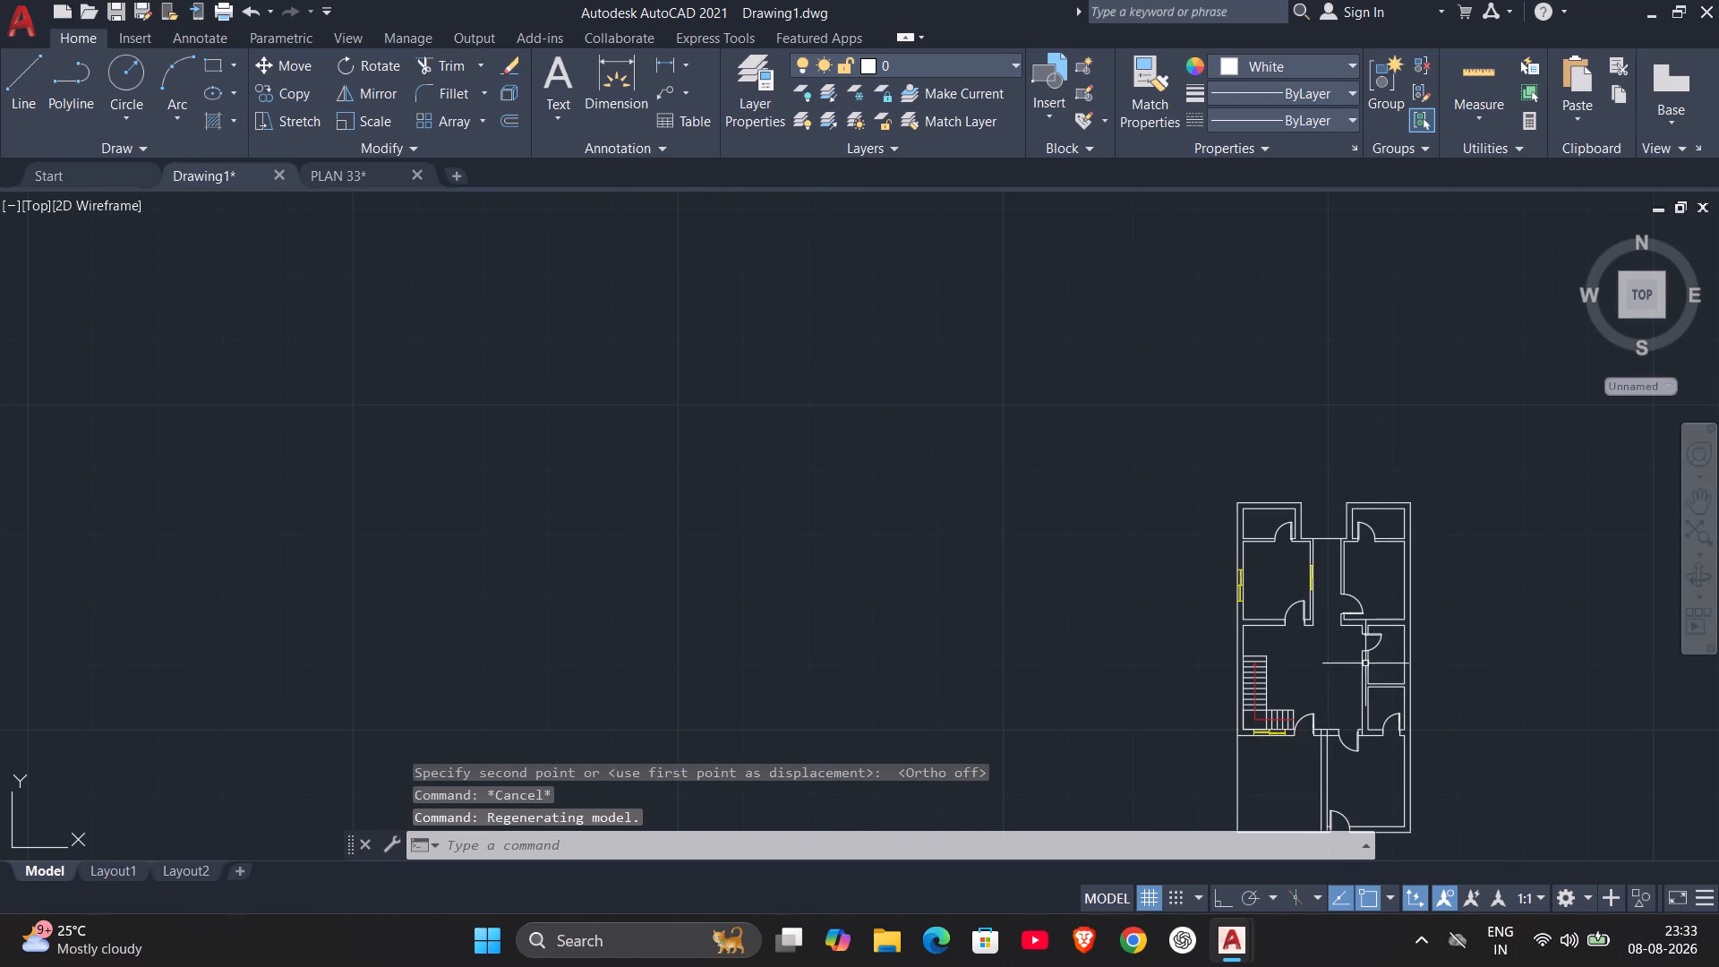
pyautogui.moveTo(1365, 638); pyautogui.dragTo(1124, 403, button='middle')
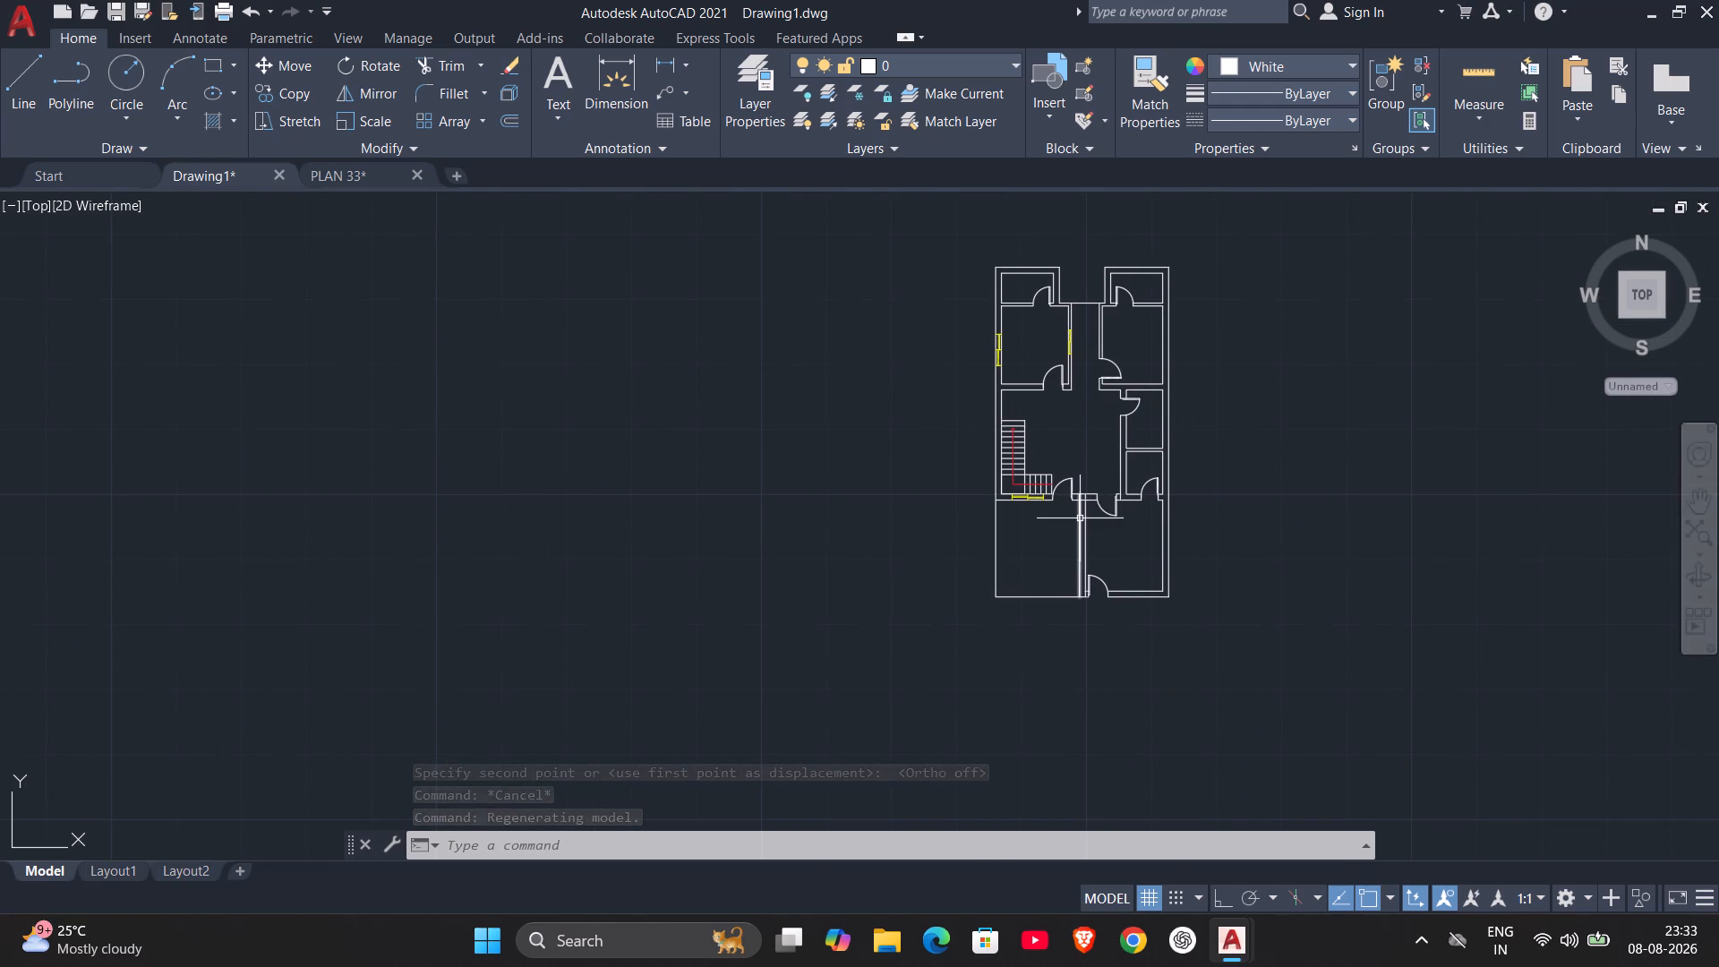
pyautogui.scroll(2, 1095, 531)
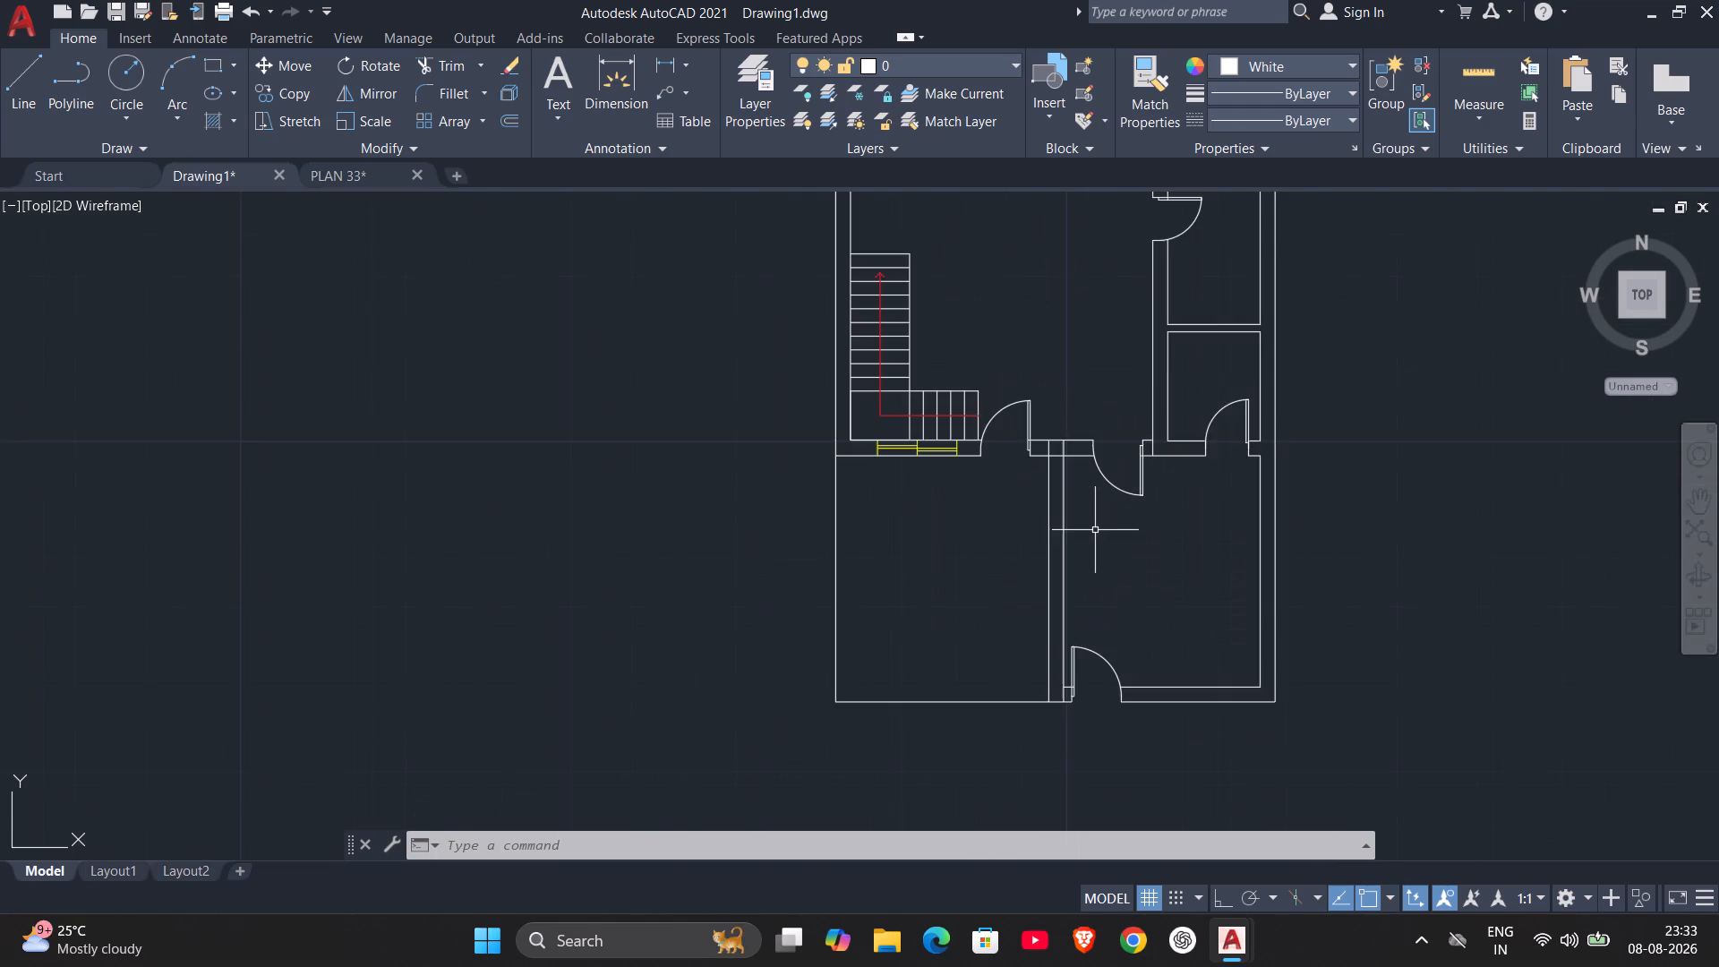
pyautogui.scroll(2, 1090, 529)
pyautogui.scroll(-1, 1090, 529)
pyautogui.moveTo(1090, 530); pyautogui.dragTo(1142, 502, button='middle')
pyautogui.scroll(1, 1116, 445)
pyautogui.scroll(2, 1113, 366)
pyautogui.moveTo(1113, 366); pyautogui.dragTo(1181, 625, button='middle')
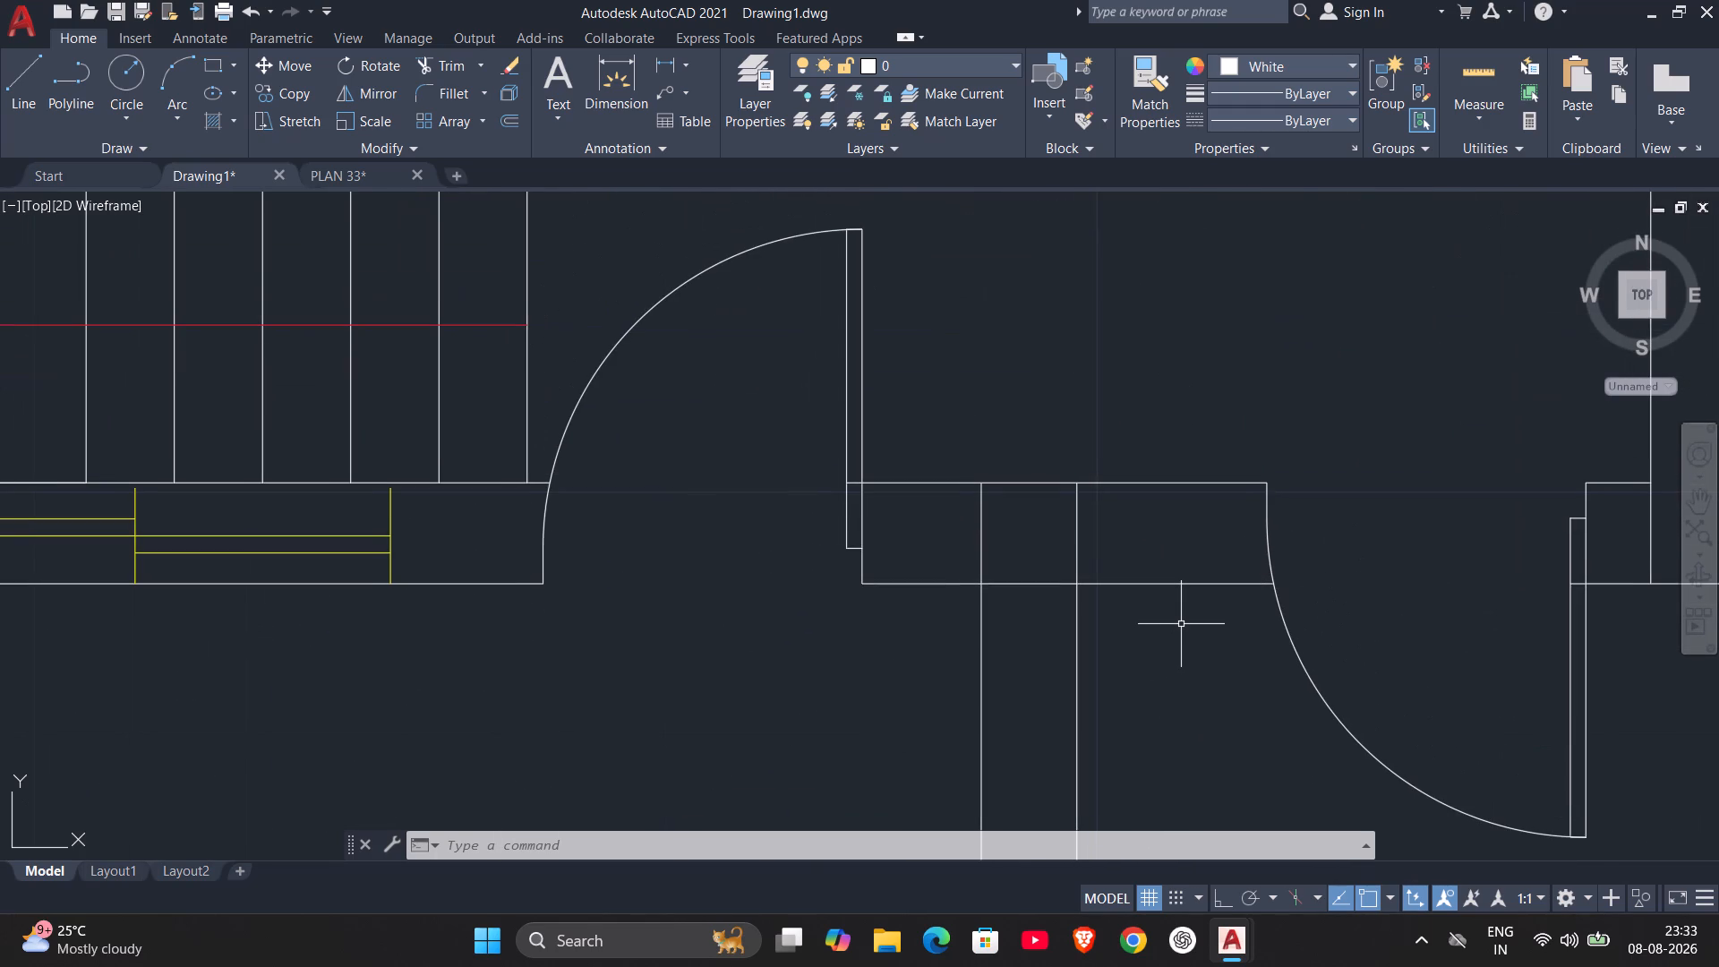
pyautogui.write('TR')
pyautogui.press('Return')
pyautogui.moveTo(1109, 512); pyautogui.dragTo(920, 536)
pyautogui.moveTo(1022, 535); pyautogui.dragTo(1033, 672)
pyautogui.scroll(-2, 1078, 657)
pyautogui.moveTo(1177, 690); pyautogui.dragTo(1148, 424, button='middle')
pyautogui.scroll(-1, 1148, 424)
pyautogui.moveTo(1147, 629); pyautogui.dragTo(1129, 598, button='middle')
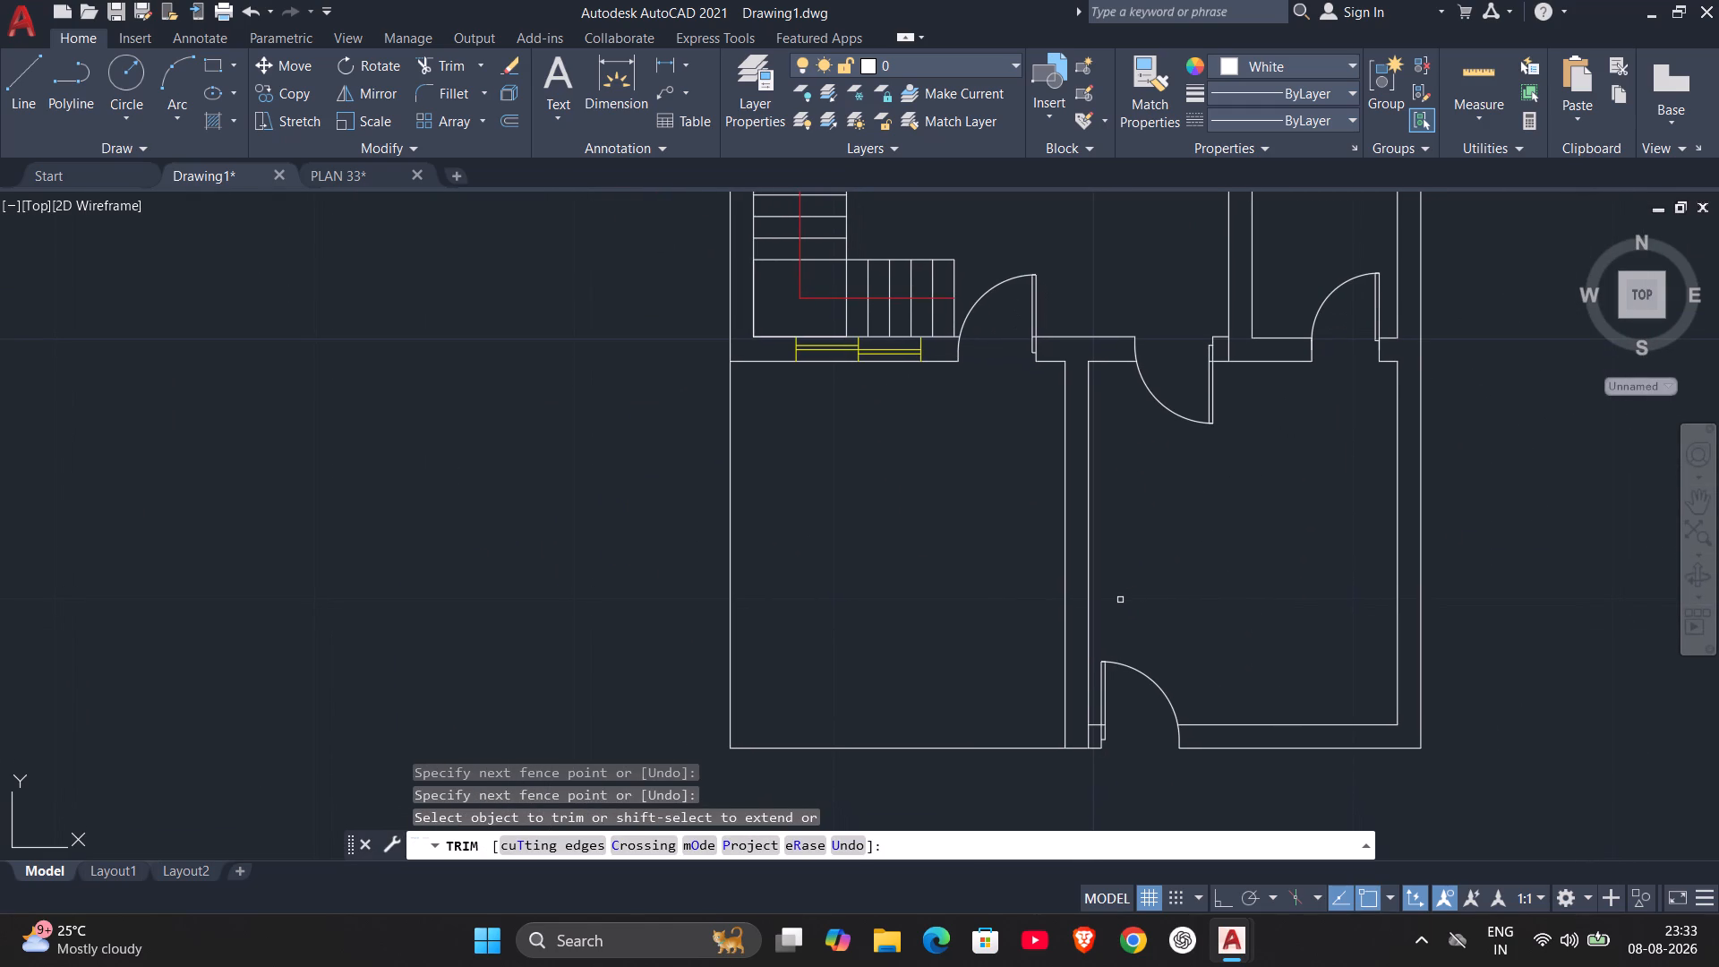
pyautogui.moveTo(1102, 594); pyautogui.dragTo(1106, 612, button='middle')
pyautogui.moveTo(1106, 612); pyautogui.dragTo(1108, 642, button='middle')
pyautogui.press('Escape')
# Draw a yellow line straight across the partition wall between the two south rooms, in its northern part, as the window's upper end.
pyautogui.press('l')
pyautogui.press('Return')
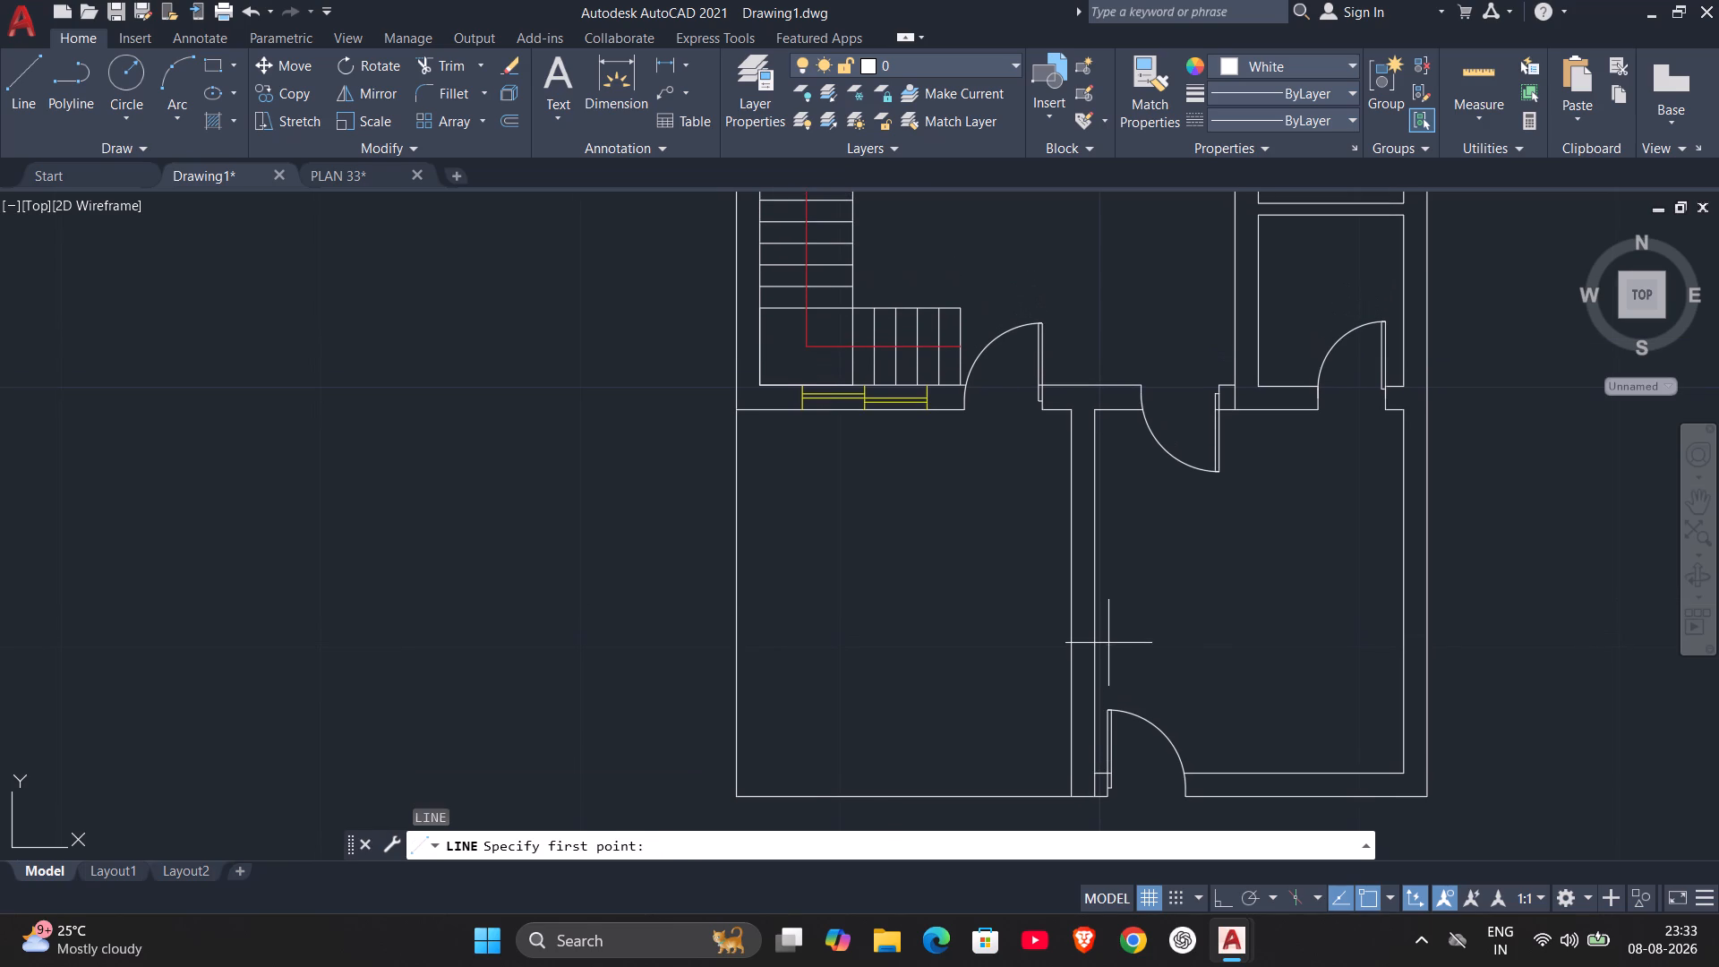
pyautogui.click(1229, 60)
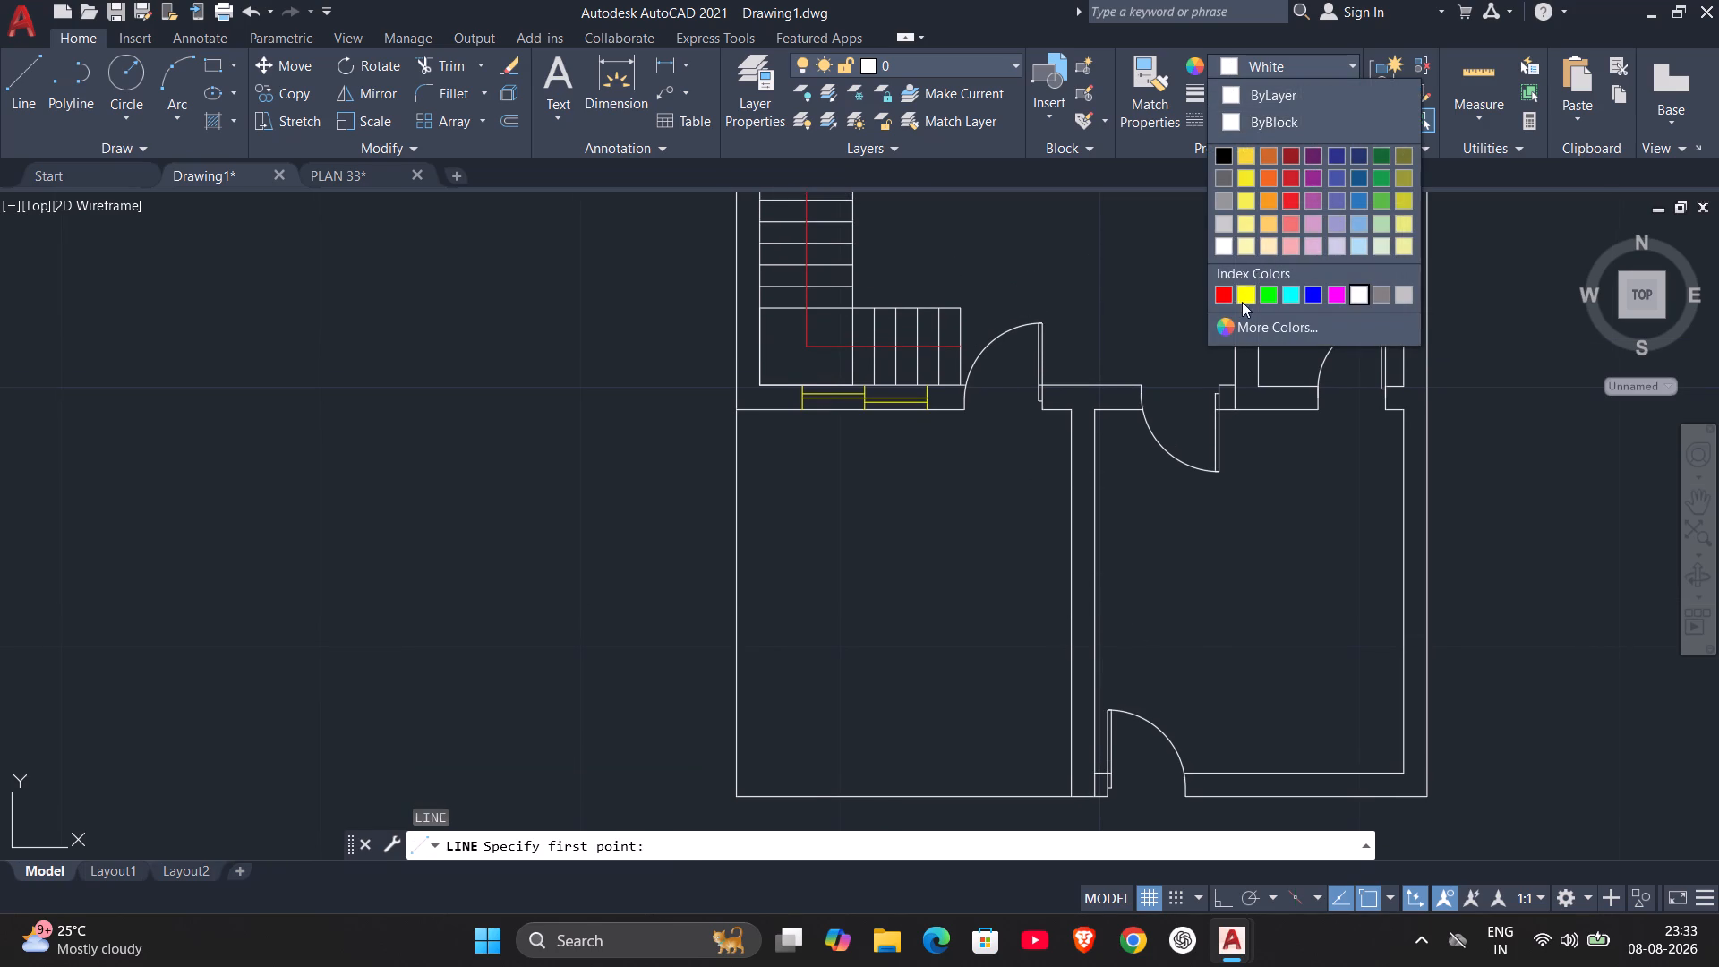
pyautogui.click(1243, 295)
pyautogui.scroll(3, 1064, 518)
pyautogui.scroll(-1, 1112, 517)
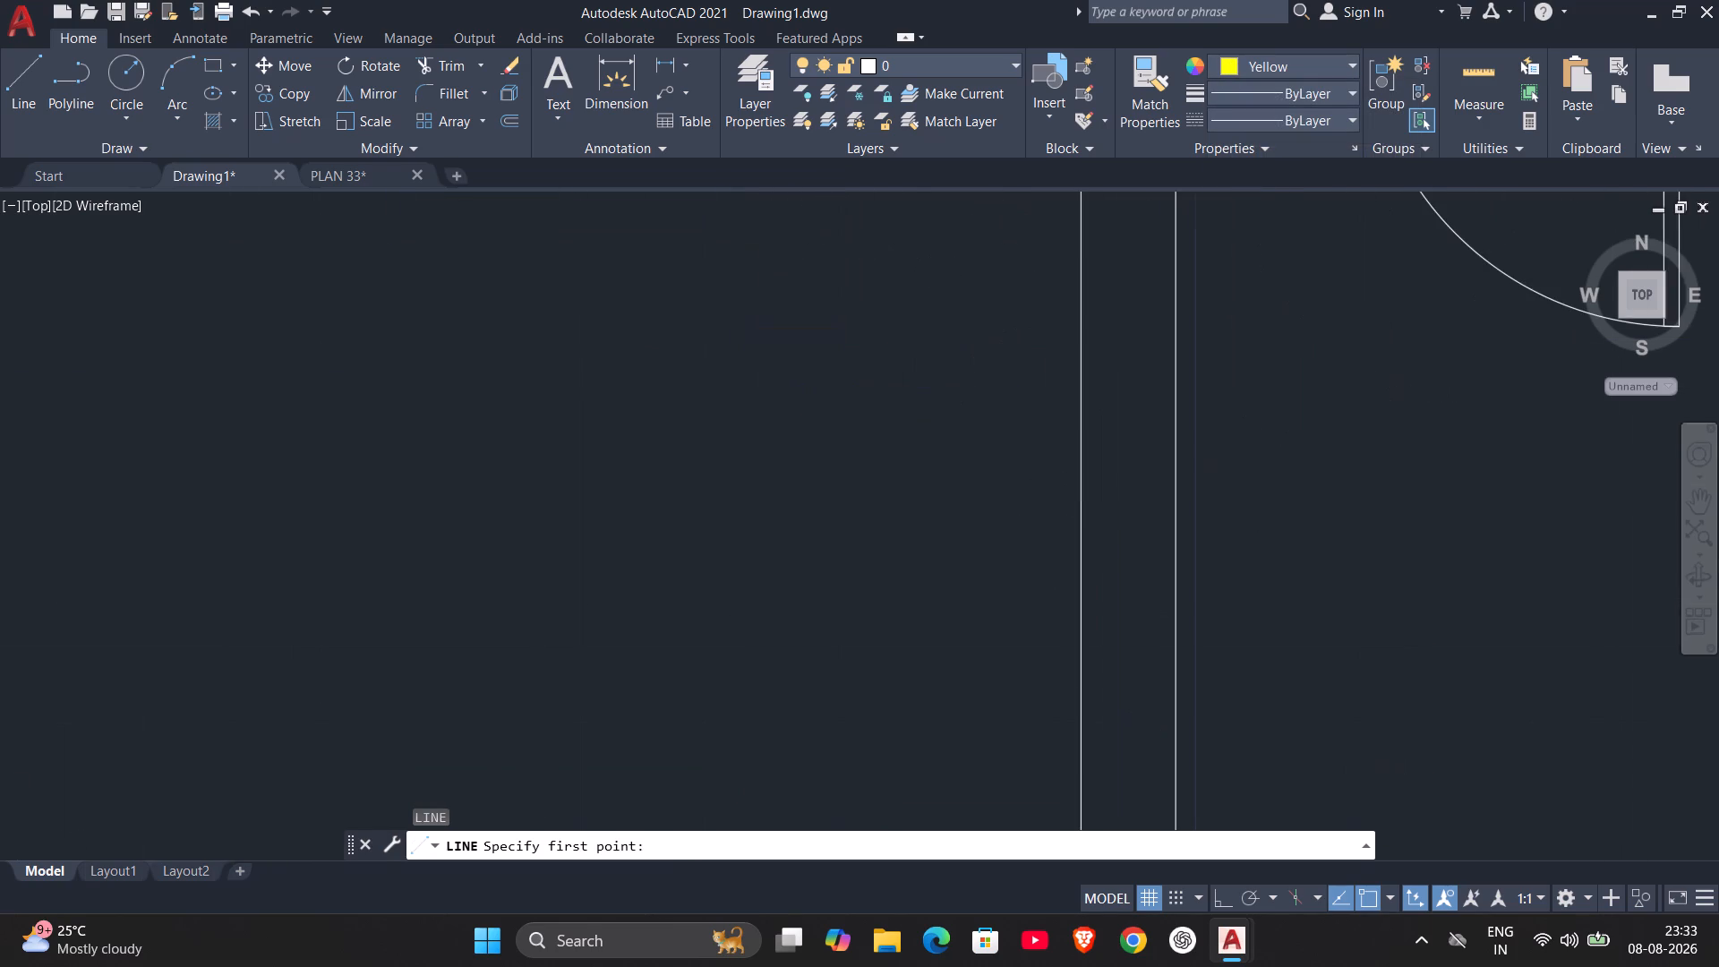
pyautogui.scroll(-1, 1112, 517)
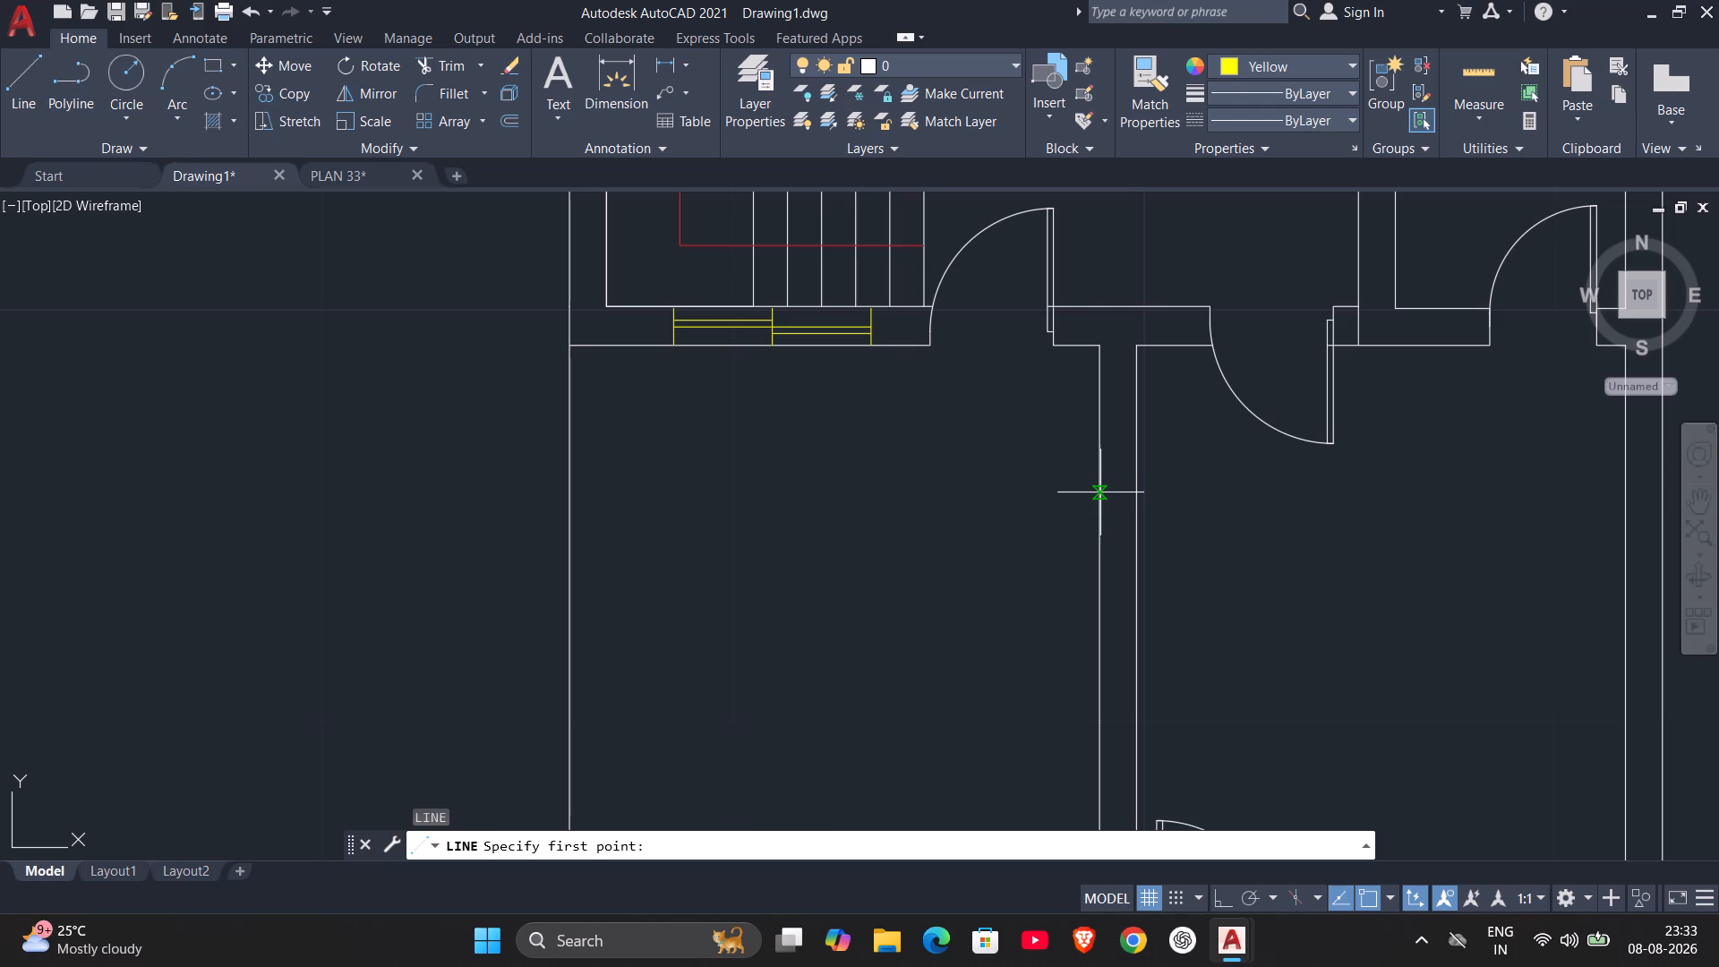
pyautogui.click(1100, 492)
pyautogui.click(1142, 499)
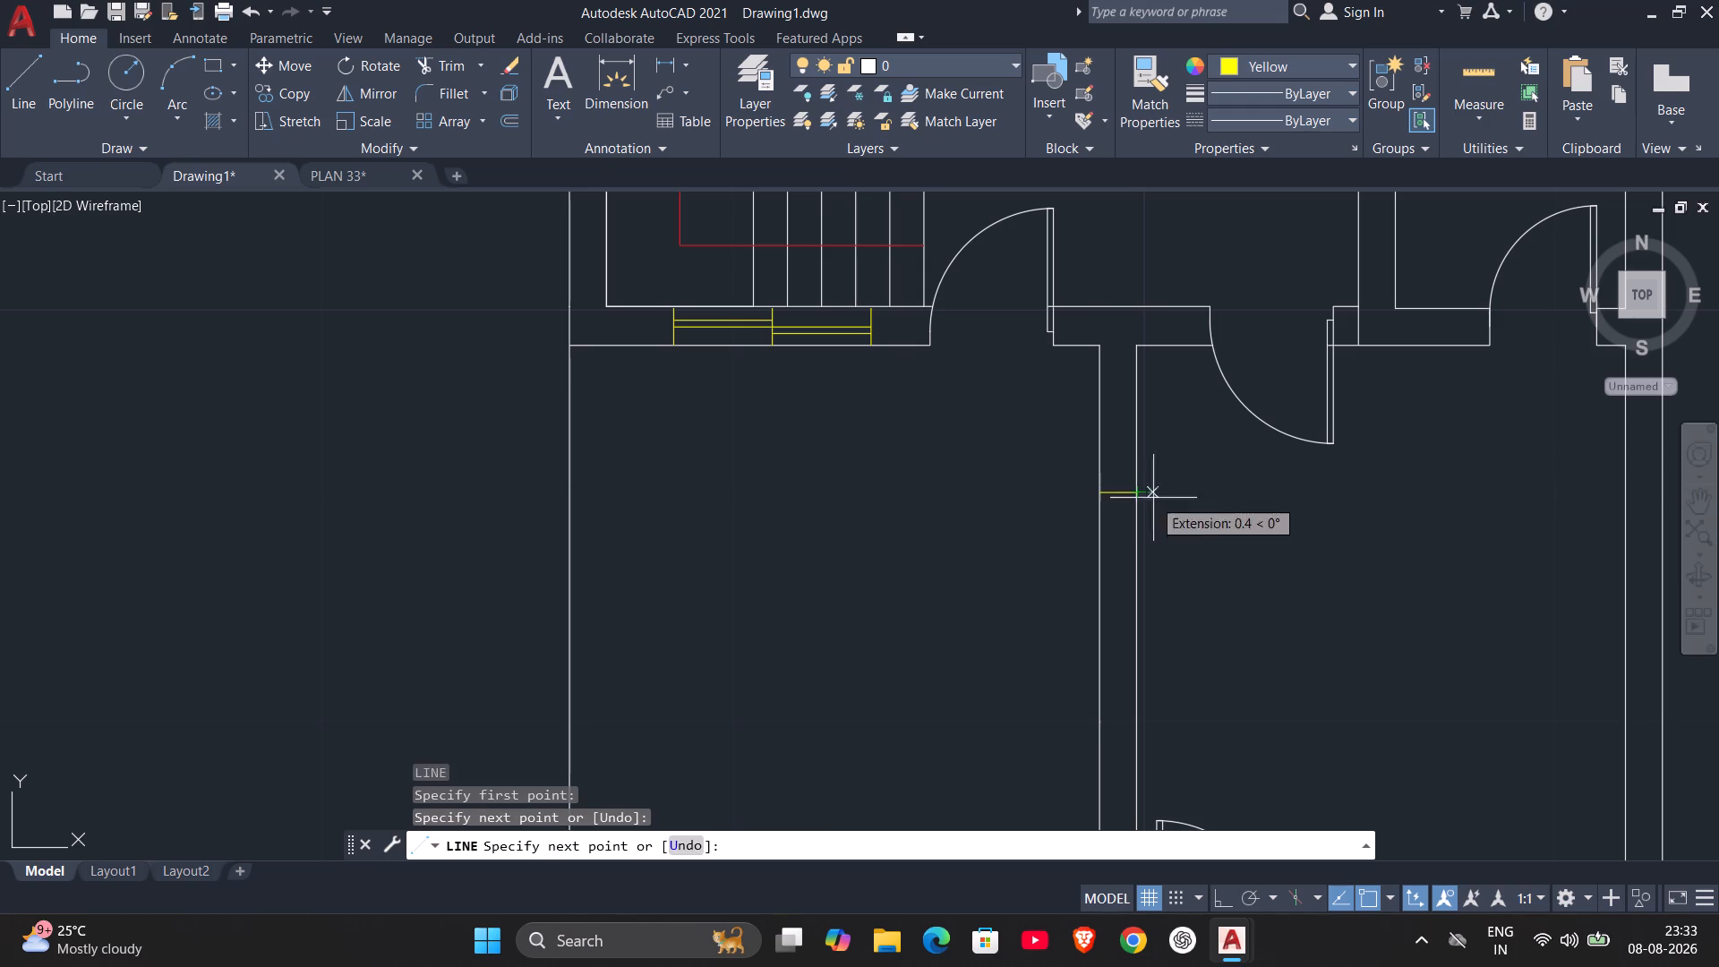
pyautogui.press('Escape')
# Draw a second yellow line straight across the same partition wall, a little north of the southern entrance door, as the window's lower end.
pyautogui.scroll(-1, 1169, 551)
pyautogui.moveTo(1159, 565); pyautogui.dragTo(1159, 522, button='middle')
pyautogui.scroll(2, 1159, 547)
pyautogui.moveTo(1169, 638); pyautogui.dragTo(1176, 596, button='middle')
pyautogui.scroll(-1, 1169, 638)
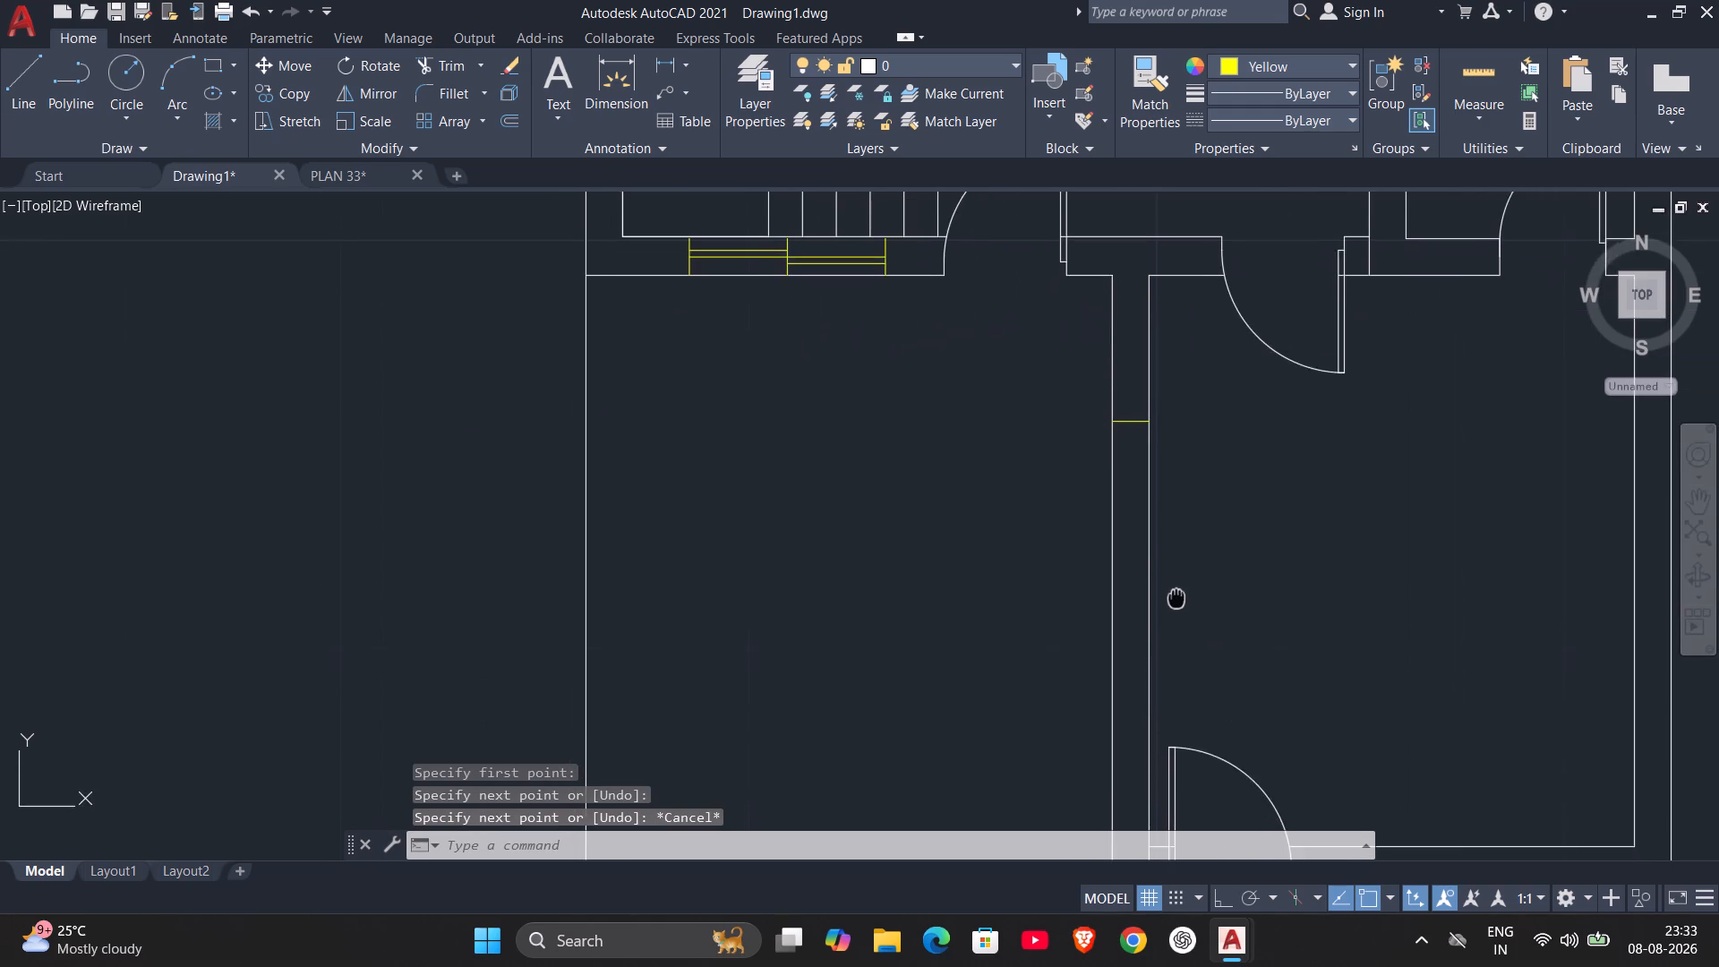
pyautogui.moveTo(1176, 596); pyautogui.dragTo(1173, 543, button='middle')
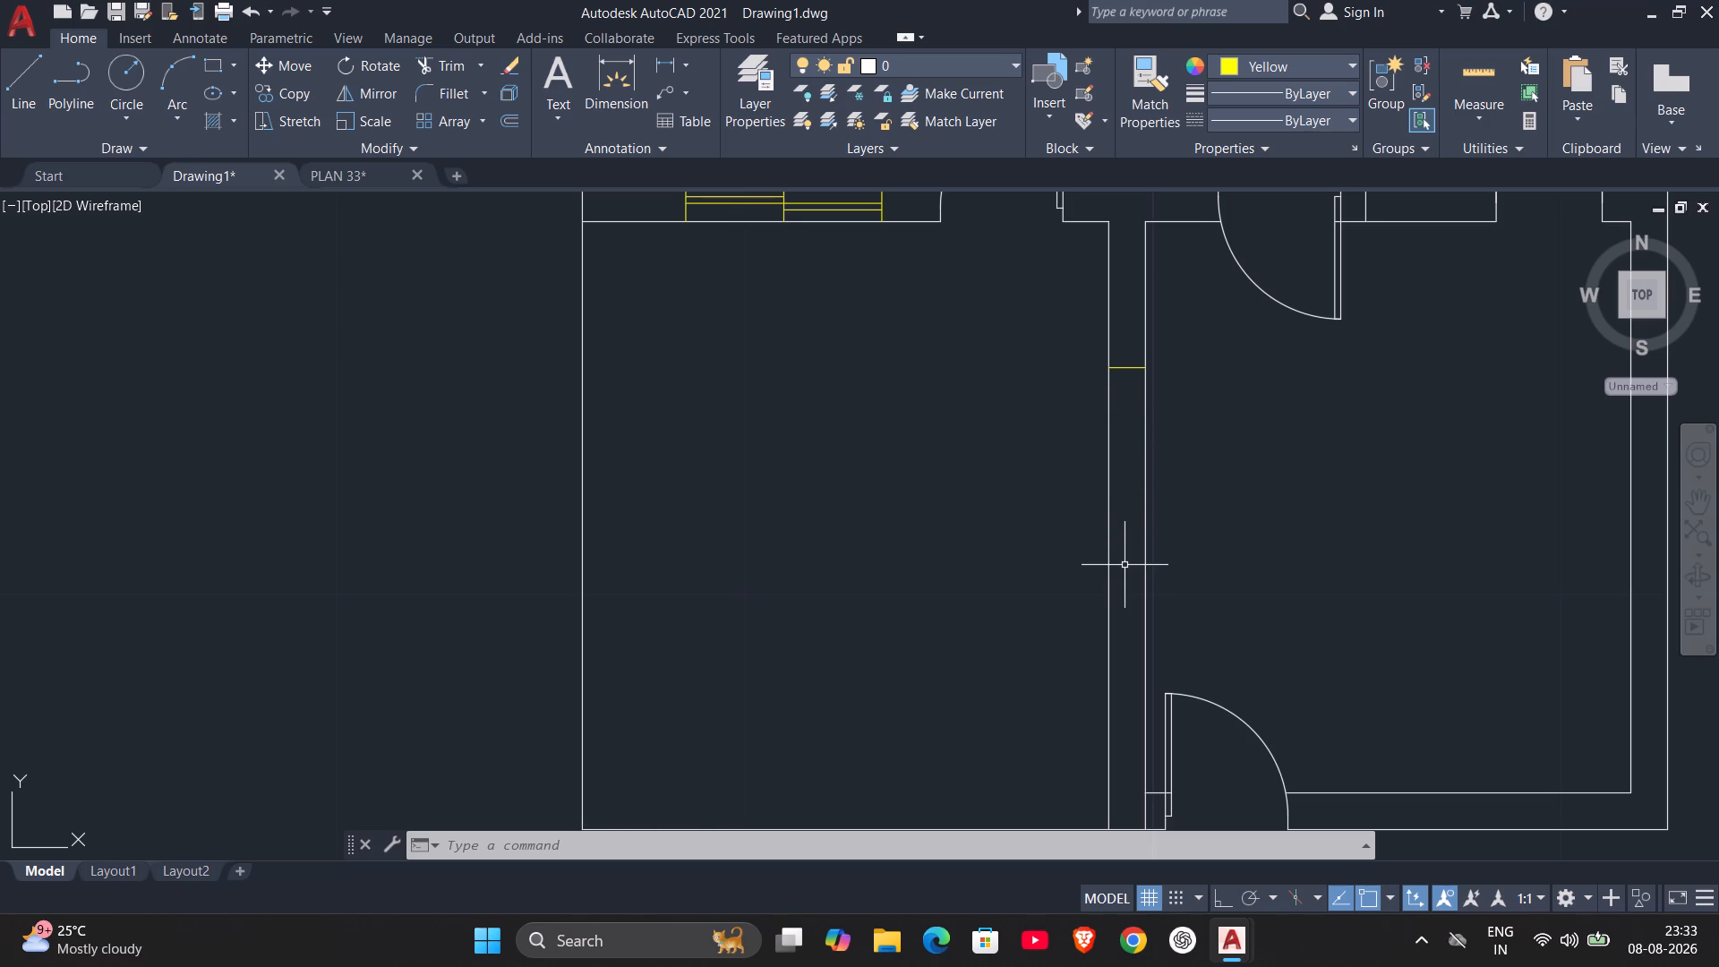
pyautogui.press('space')
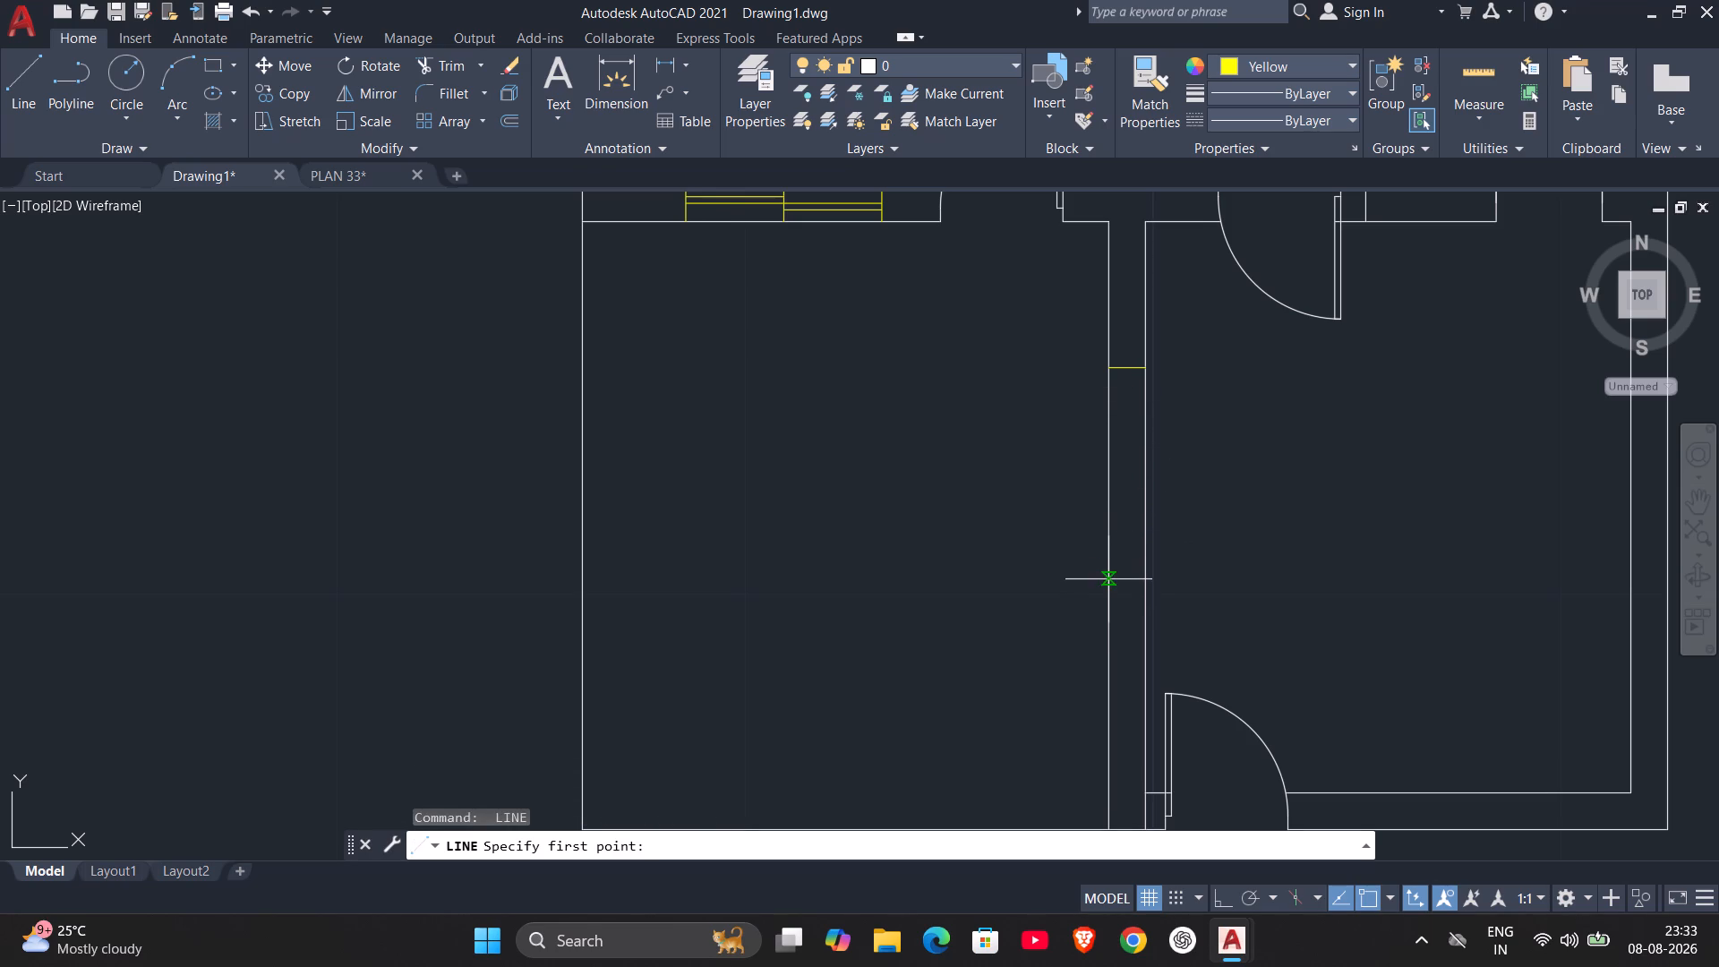
pyautogui.click(1108, 579)
pyautogui.click(1150, 578)
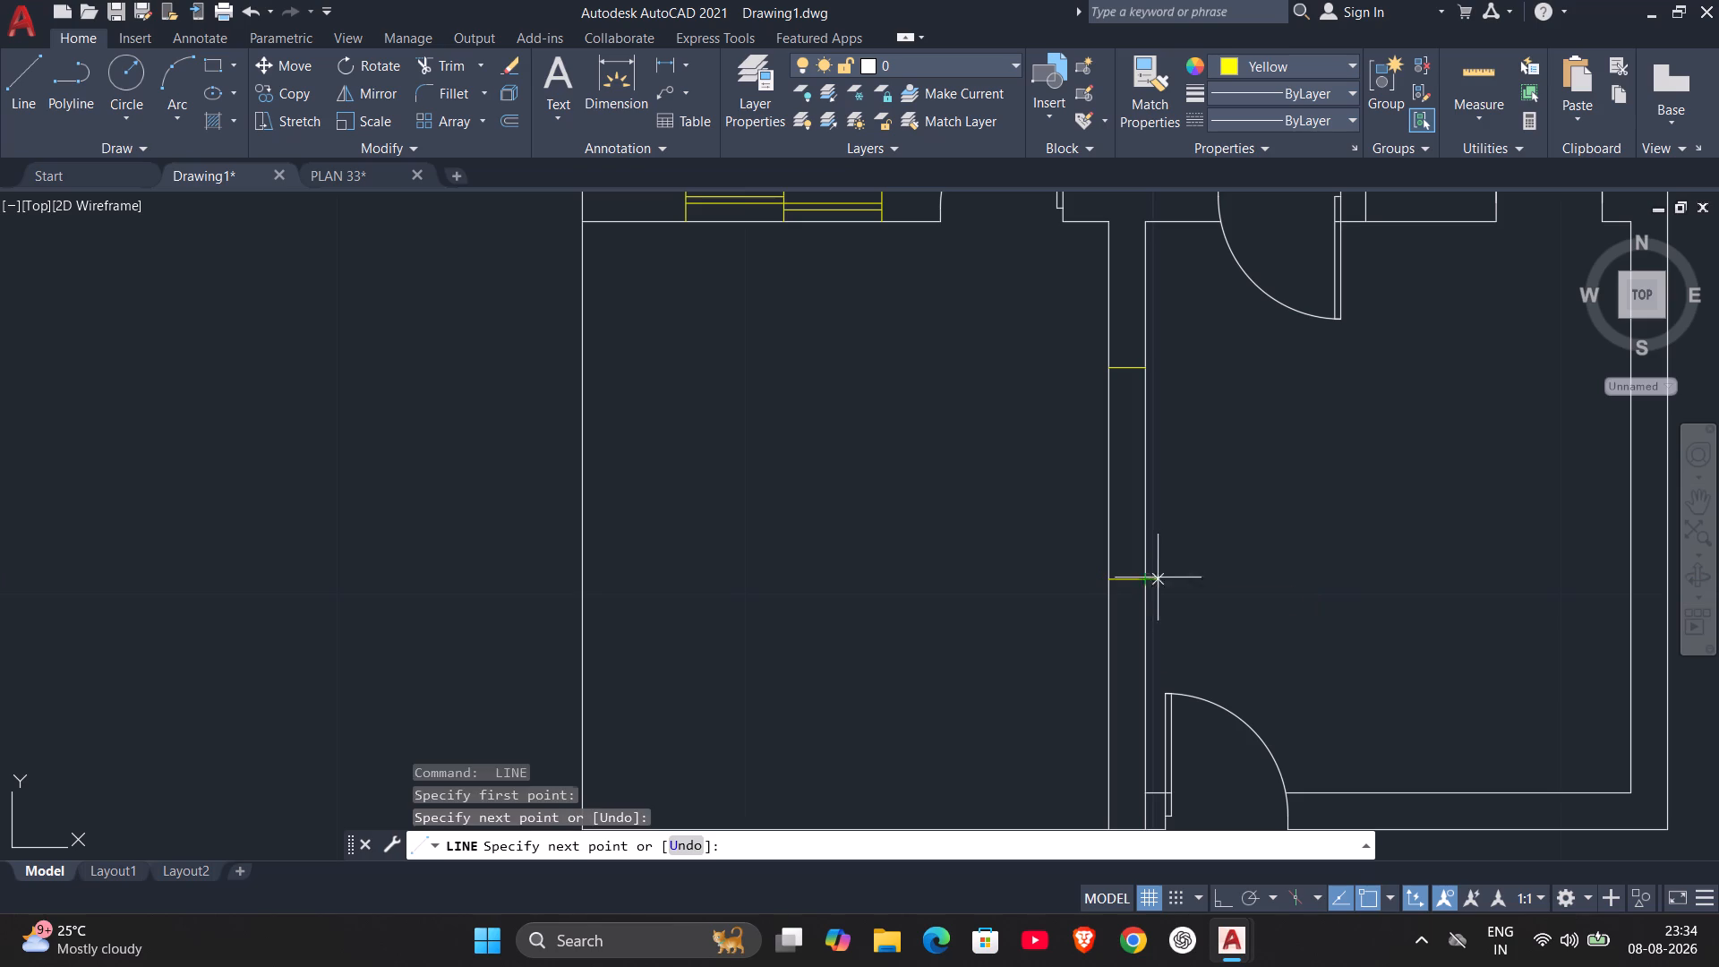
pyautogui.press('Escape')
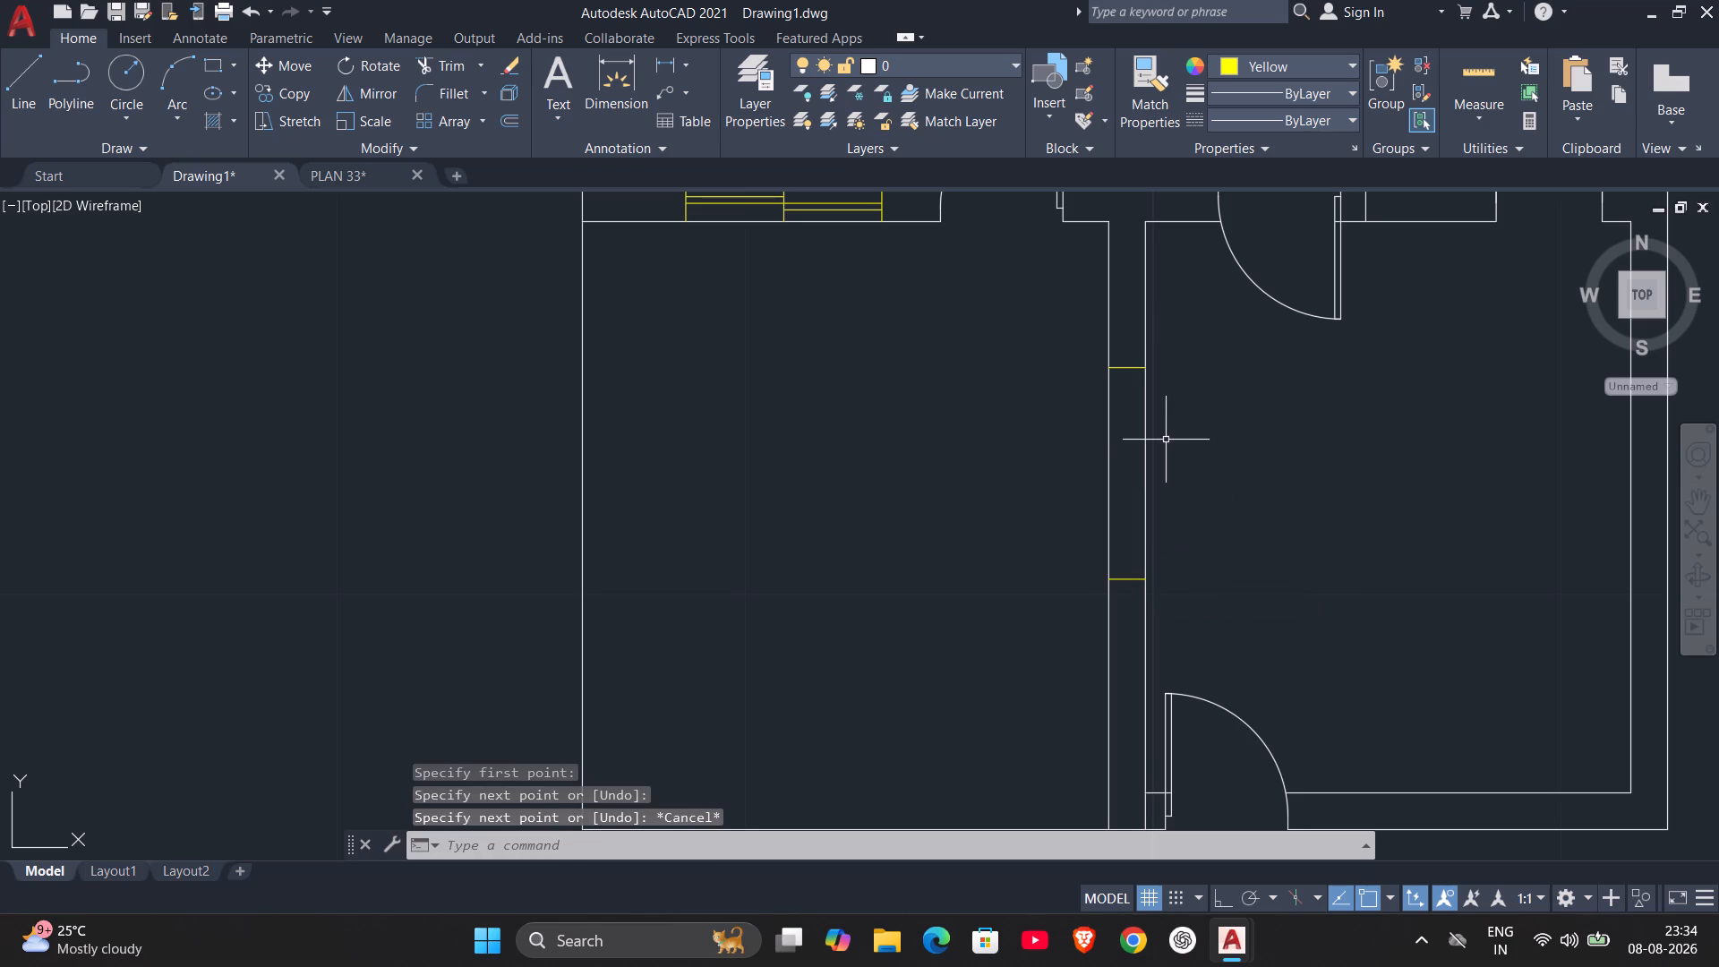
# Draw the window's lengthwise centre line from the midpoint of the upper end line to the lower end line.
pyautogui.press('space')
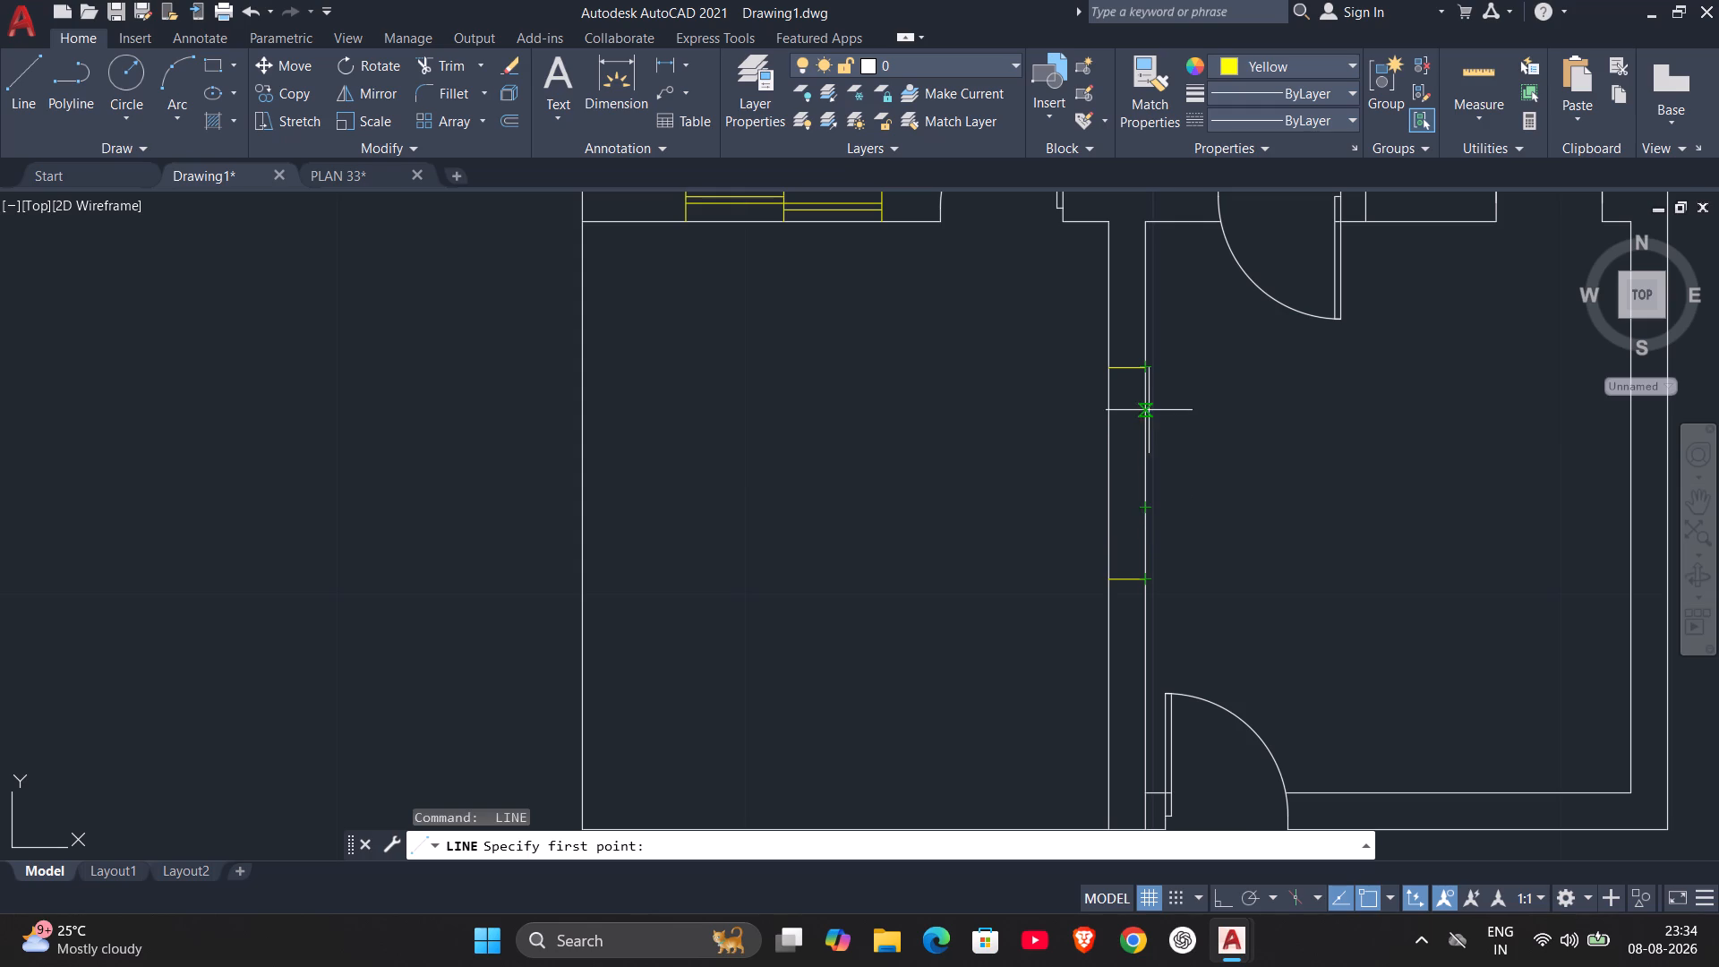
pyautogui.press('Escape')
pyautogui.scroll(2, 1126, 405)
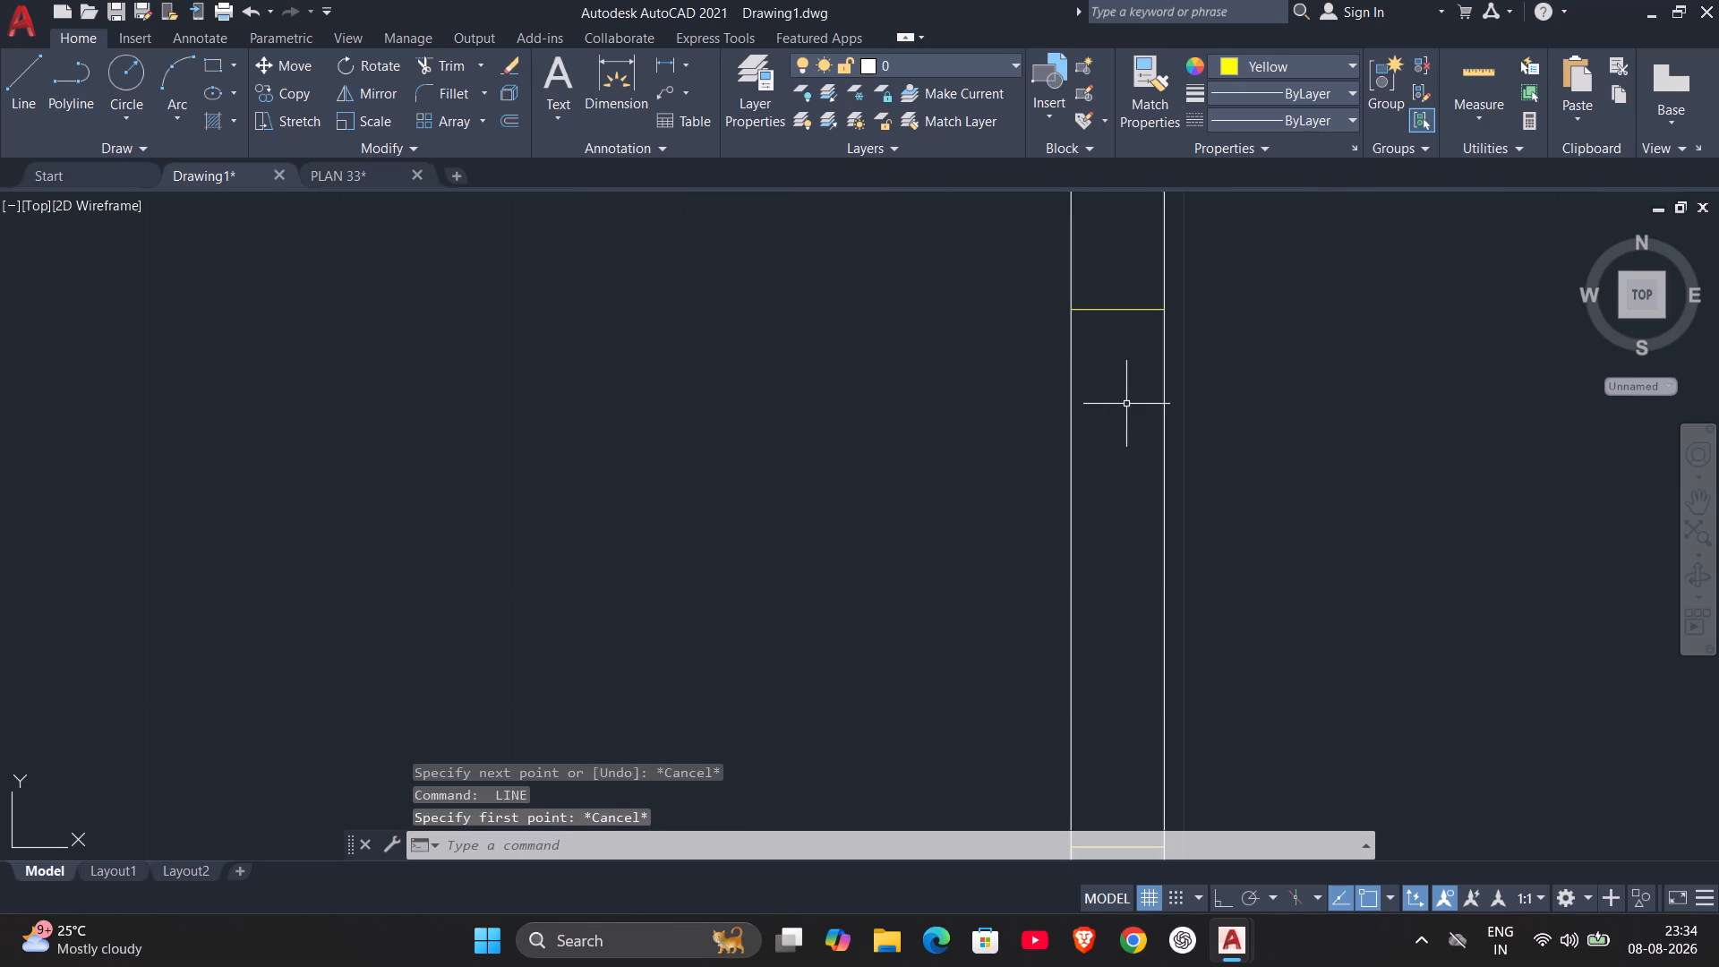
pyautogui.scroll(-1, 1126, 404)
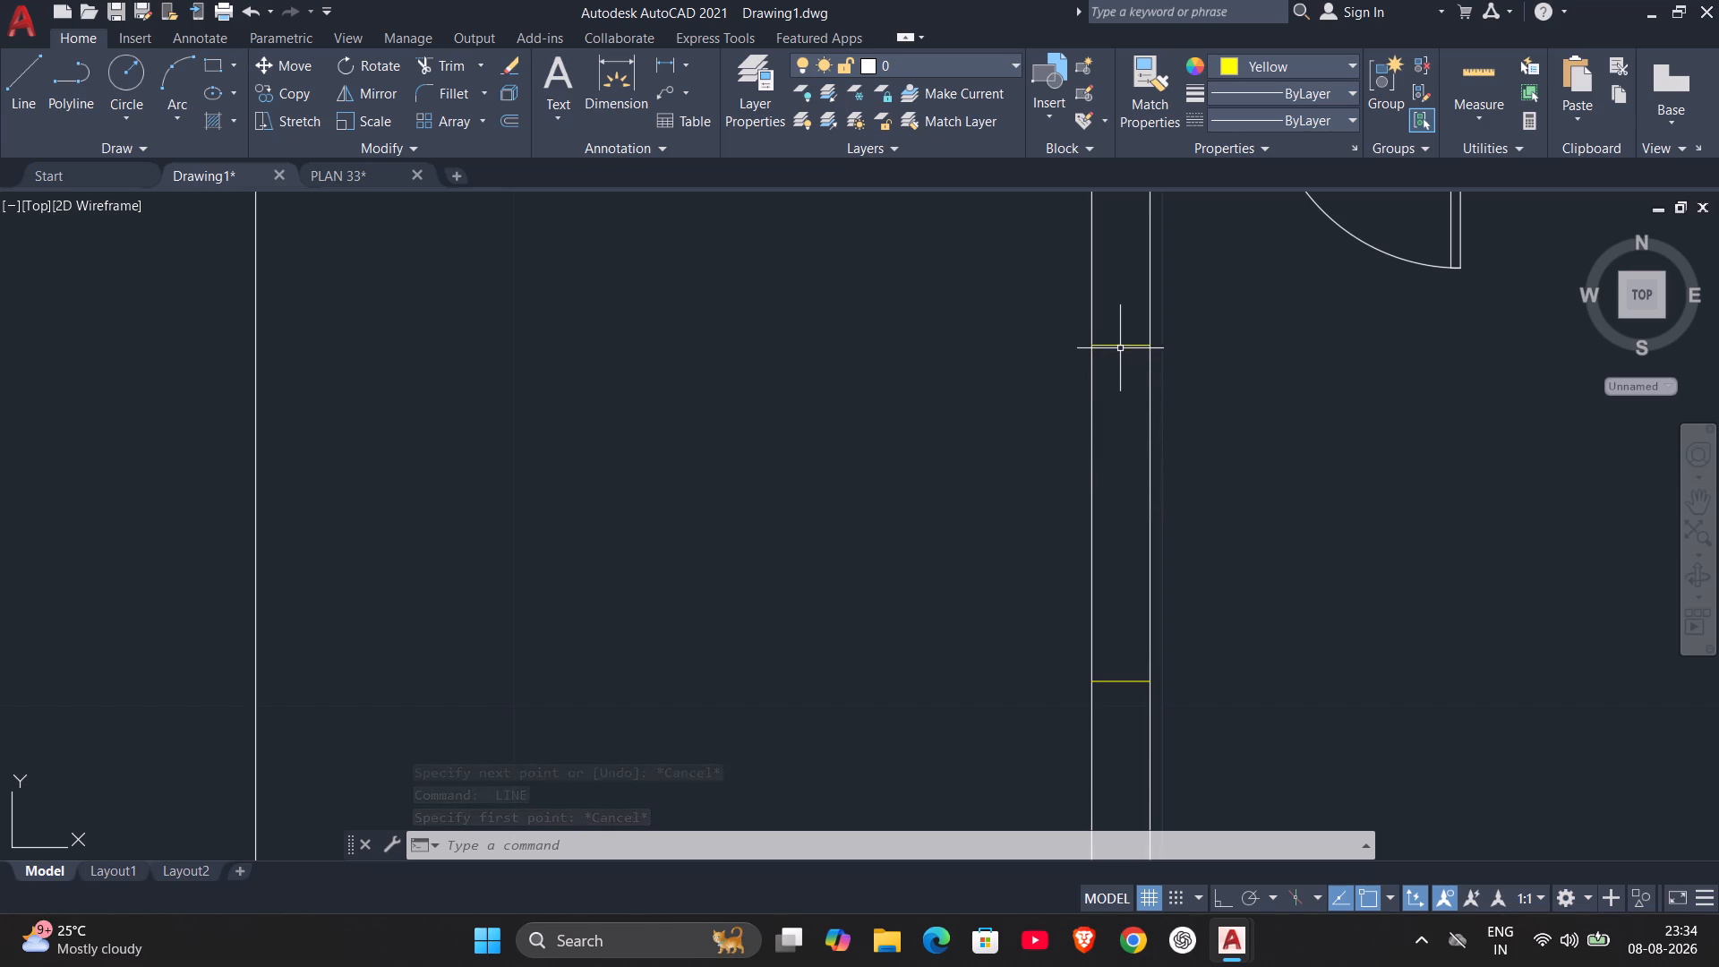
pyautogui.press('l')
pyautogui.press('Return')
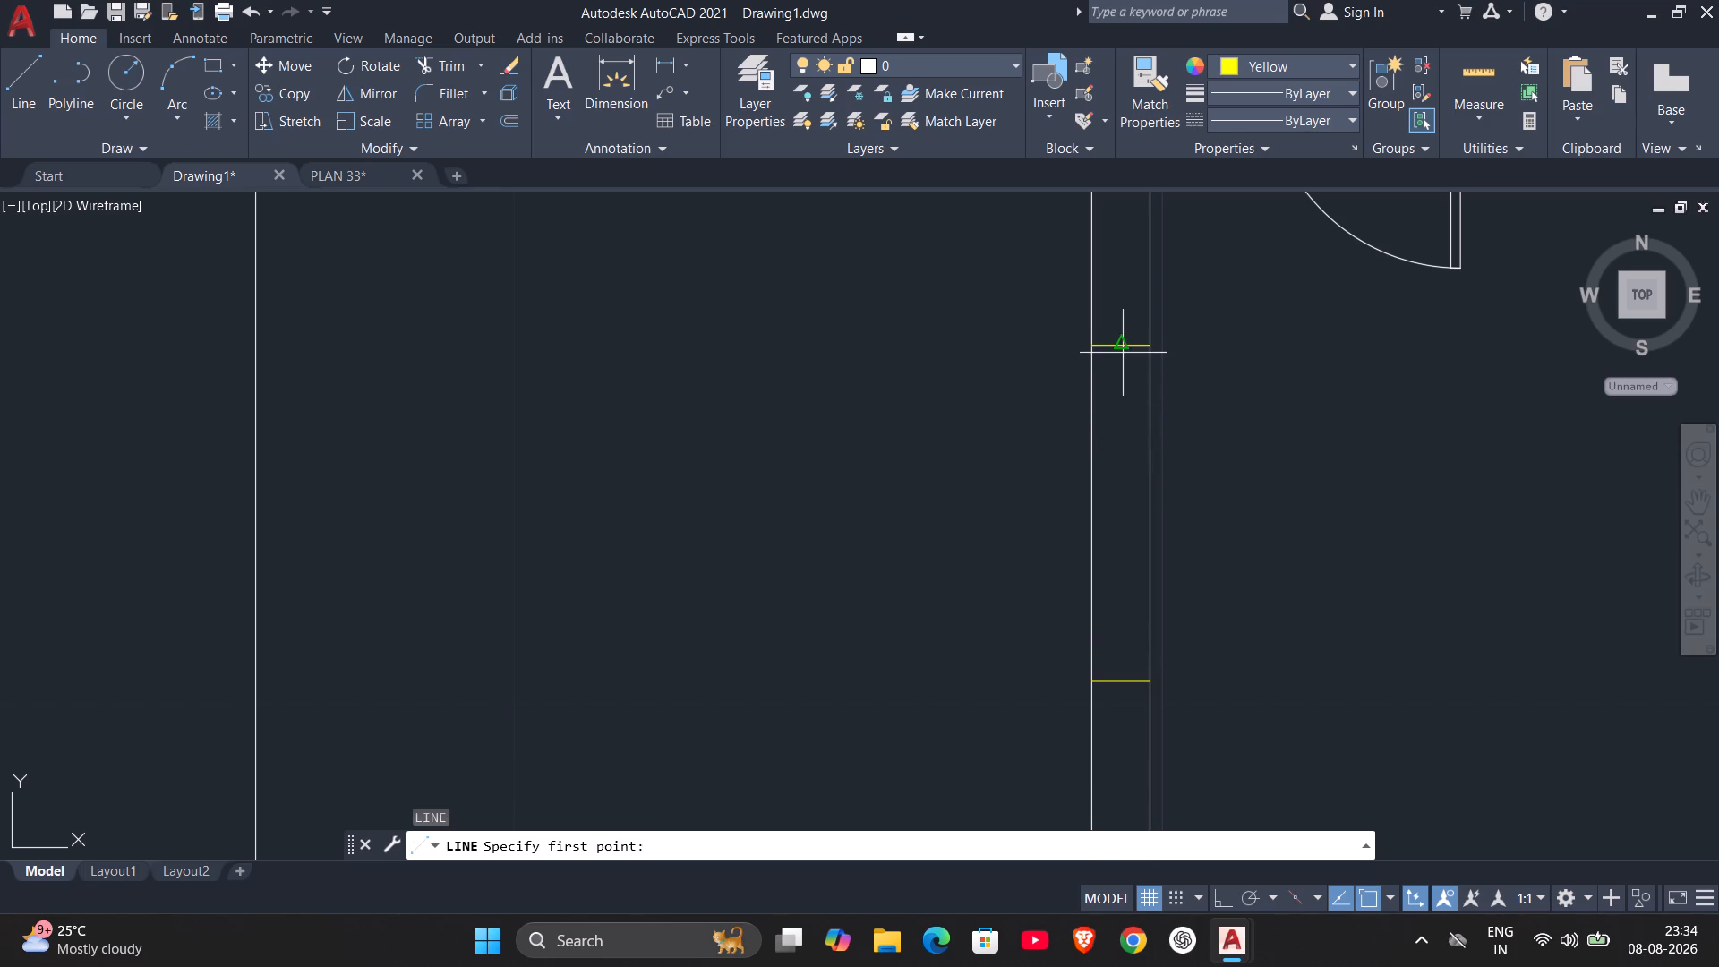
pyautogui.click(1120, 343)
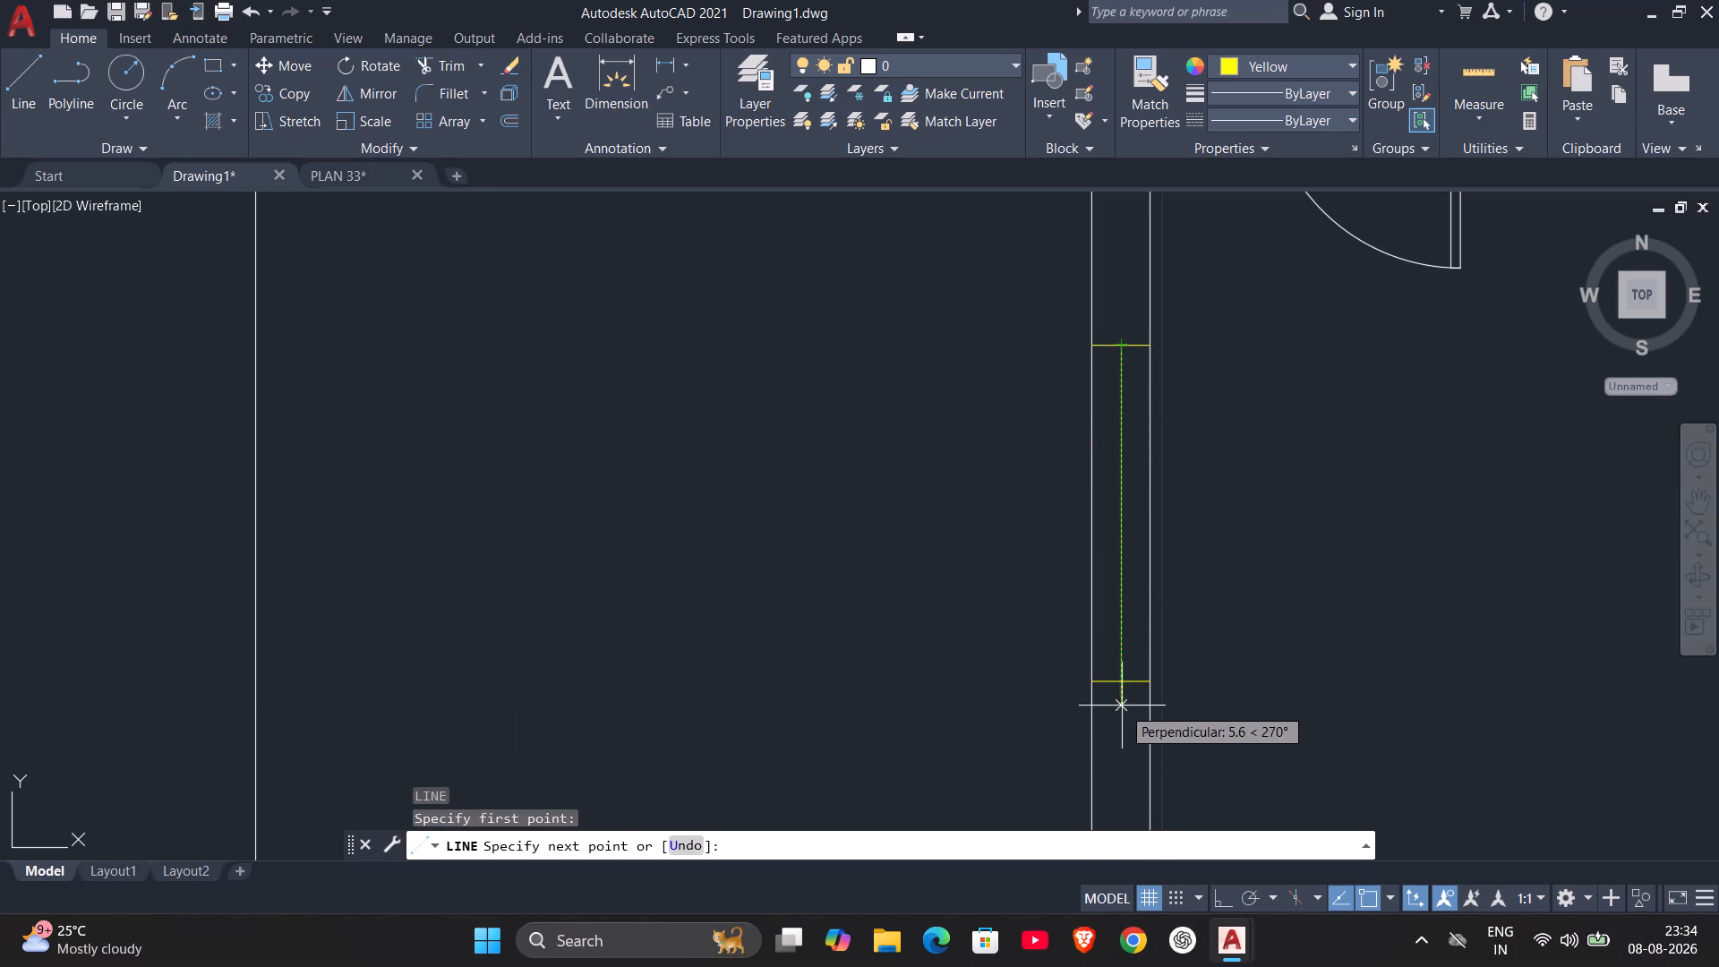
pyautogui.click(1125, 675)
pyautogui.press('Escape')
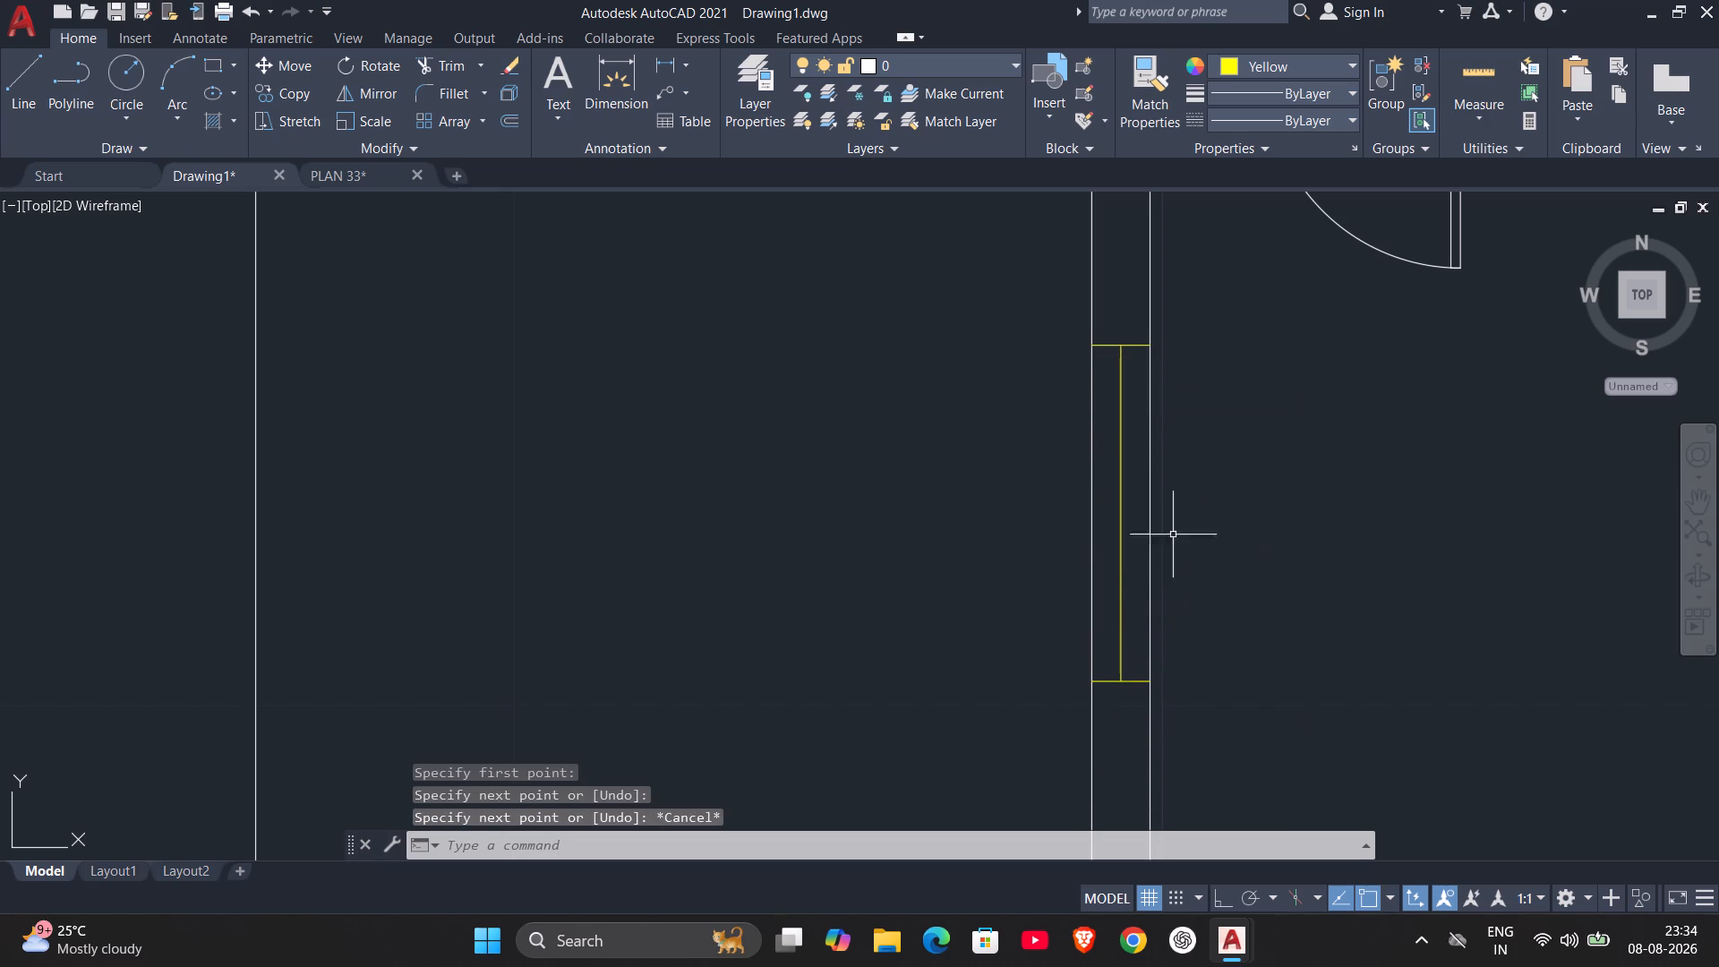
# Draw the window's middle crossline through the centre line's midpoint, spanning both faces of the partition wall.
pyautogui.scroll(1, 1144, 510)
pyautogui.scroll(-1, 1144, 510)
pyautogui.scroll(1, 1122, 497)
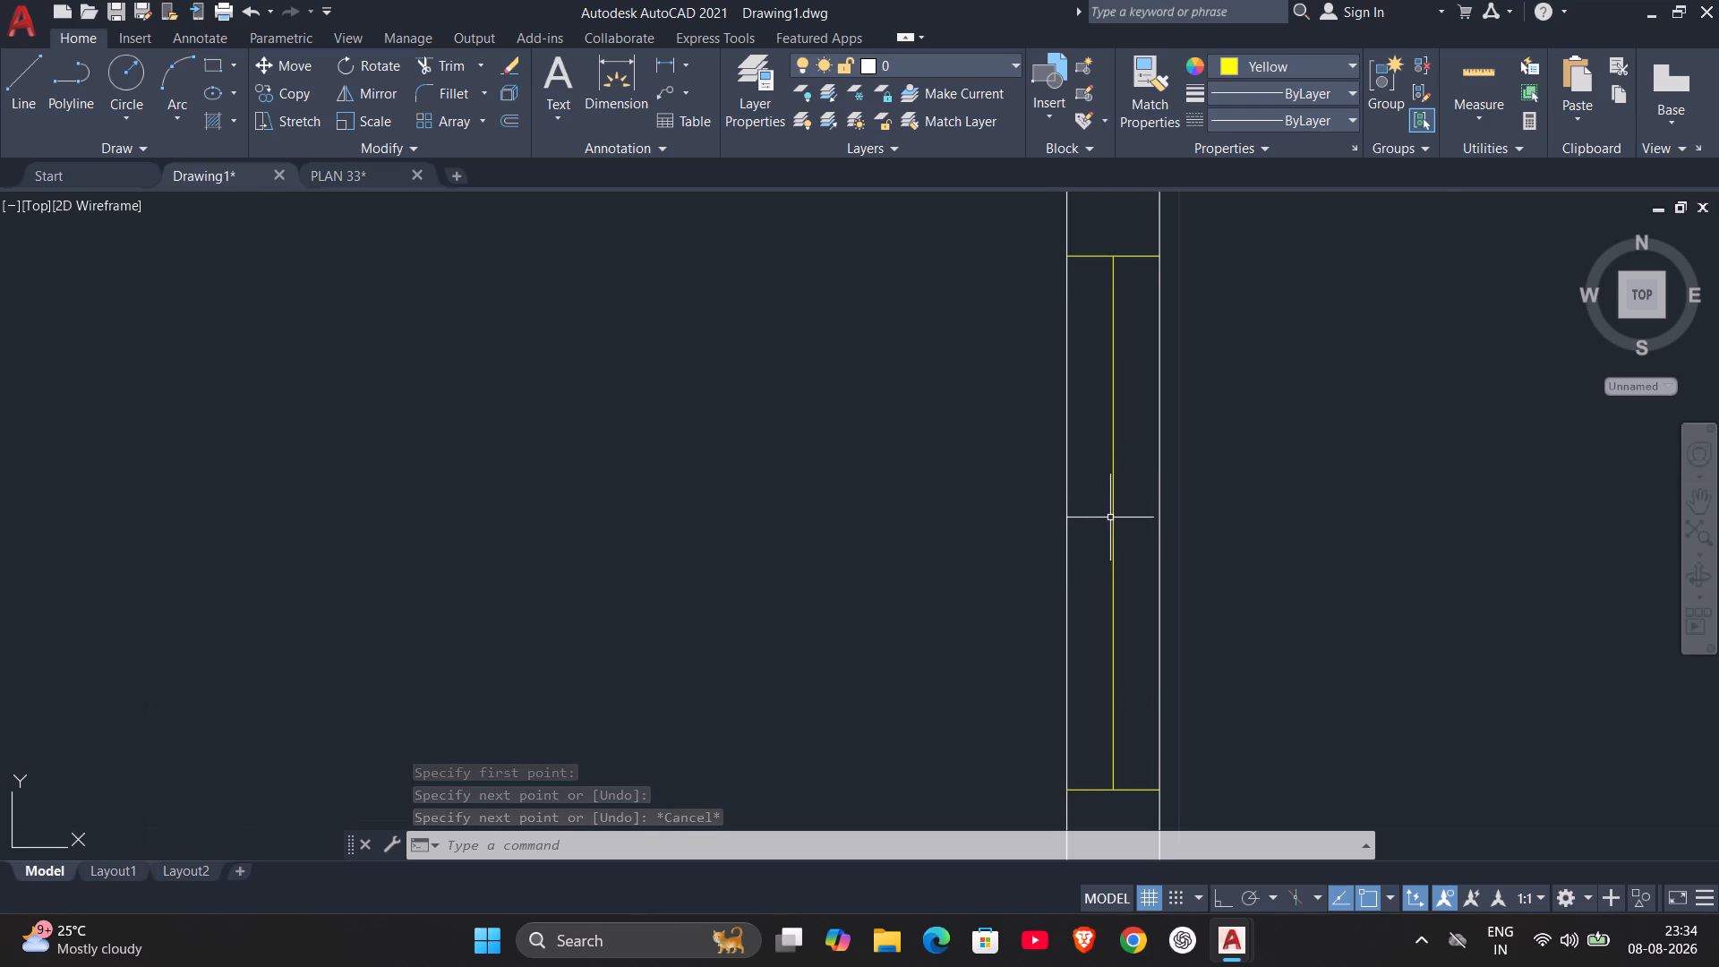
pyautogui.press('space')
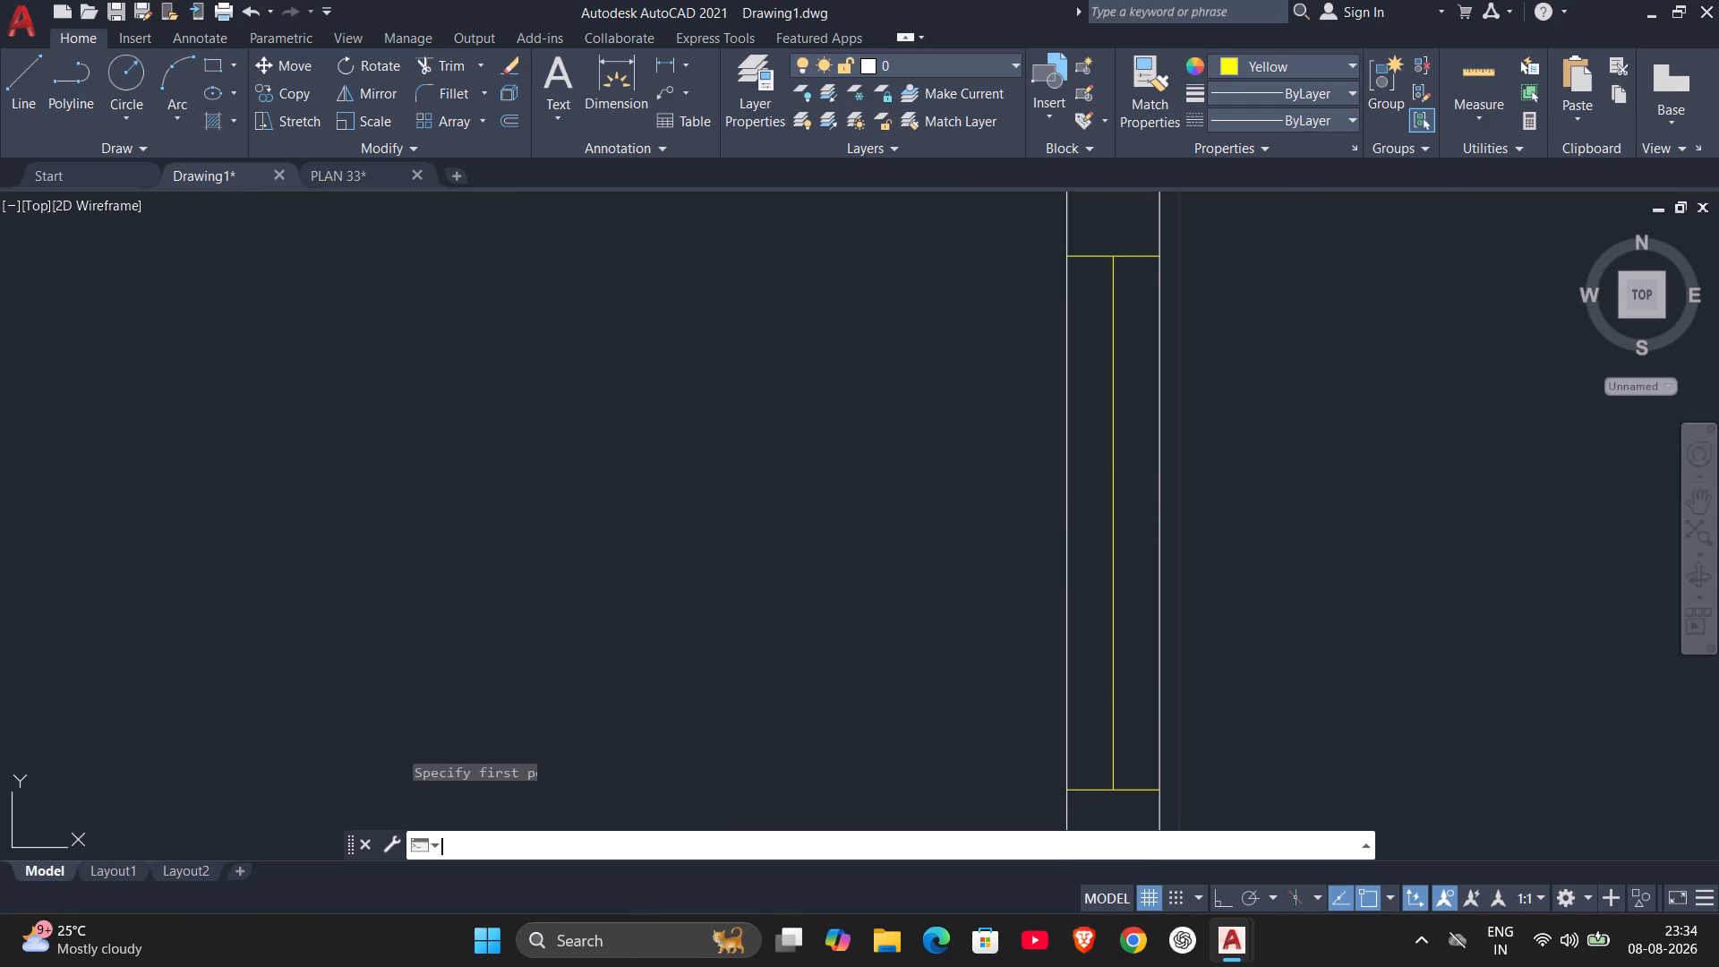
pyautogui.click(1110, 522)
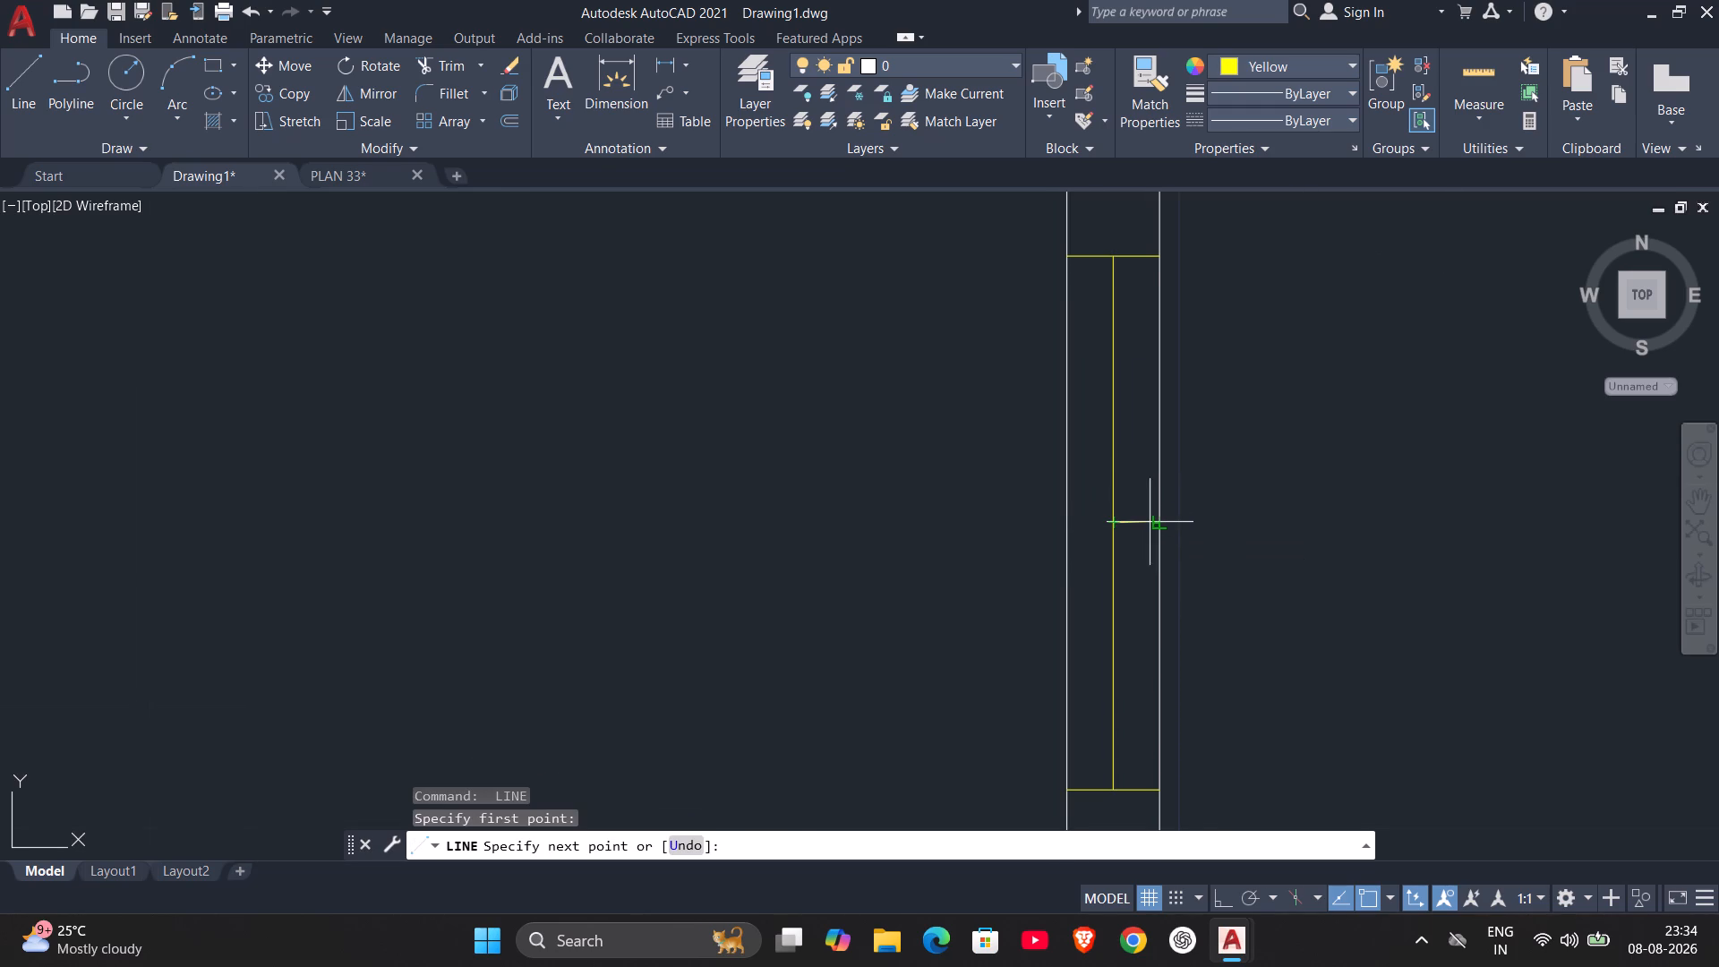
pyautogui.click(1158, 522)
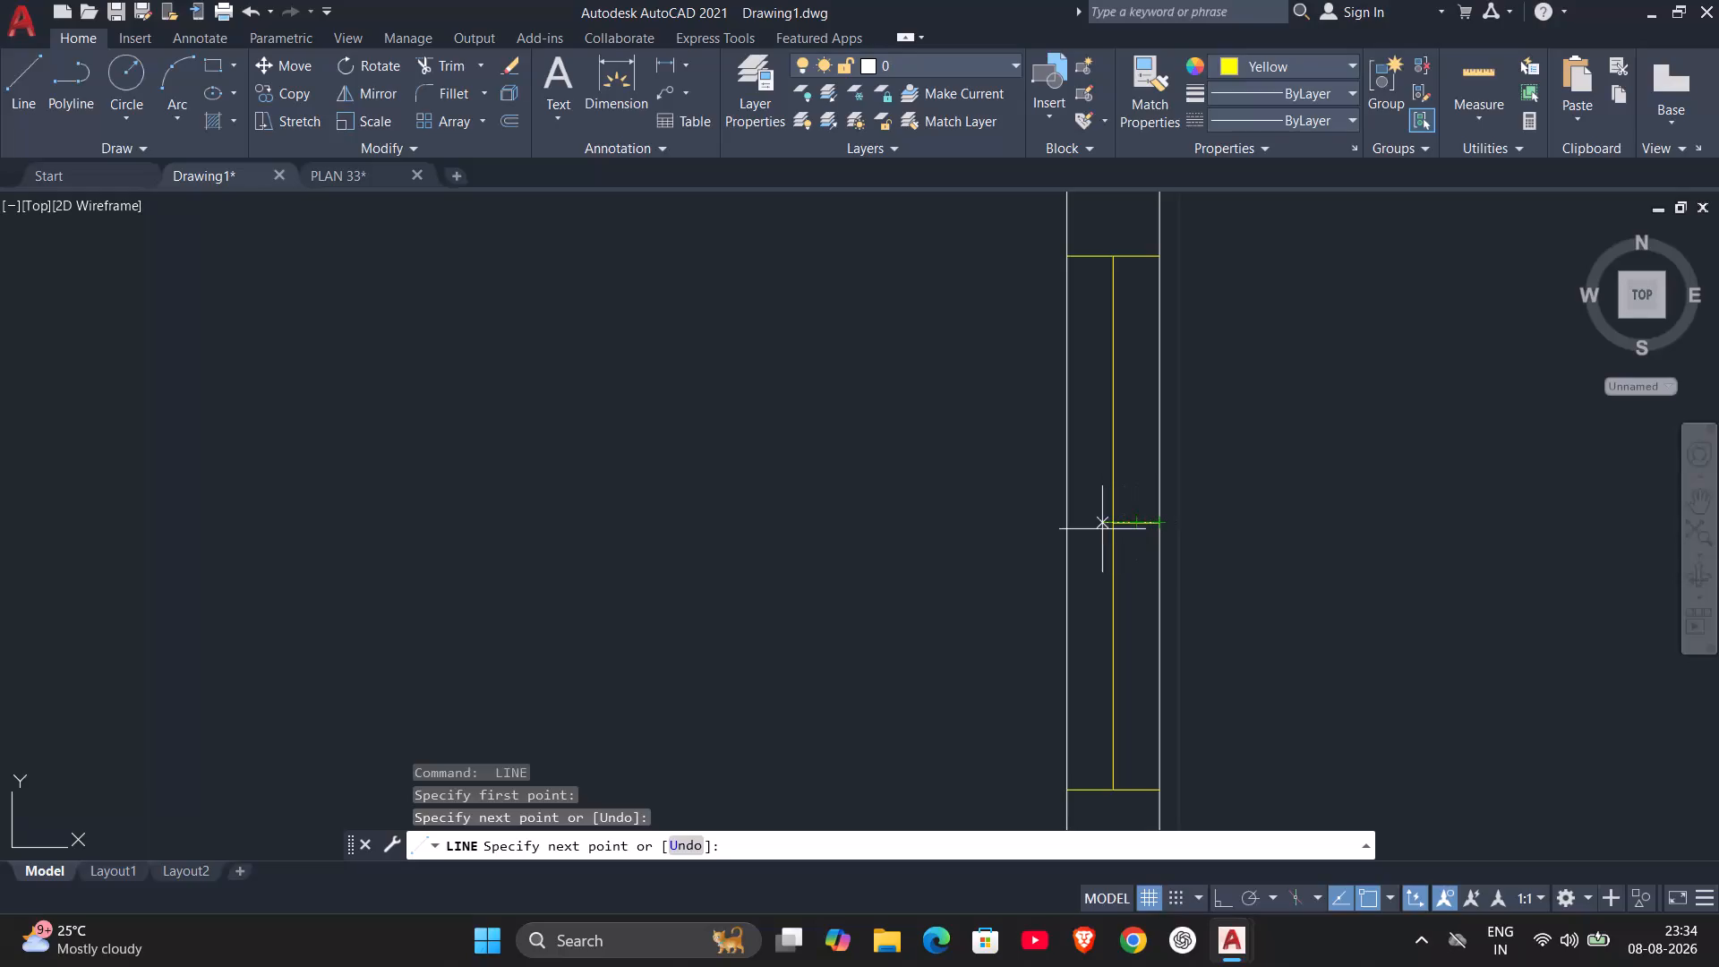
pyautogui.click(1073, 529)
pyautogui.press('Escape')
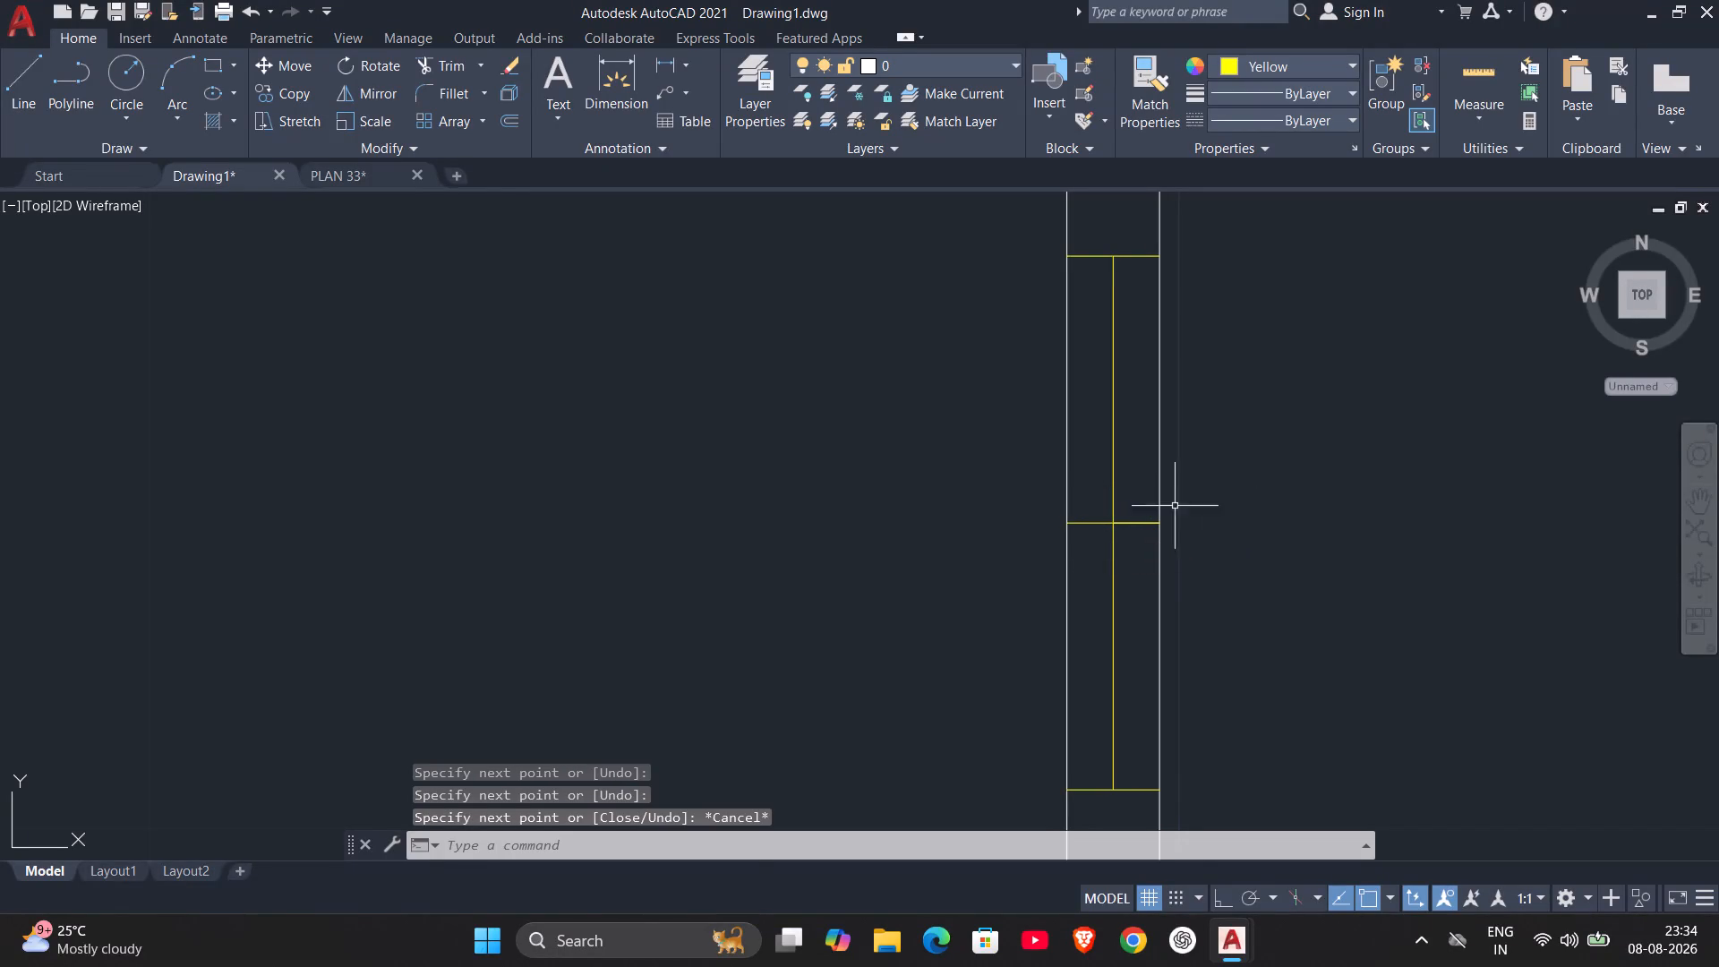
pyautogui.scroll(1, 1142, 488)
pyautogui.scroll(-1, 1125, 506)
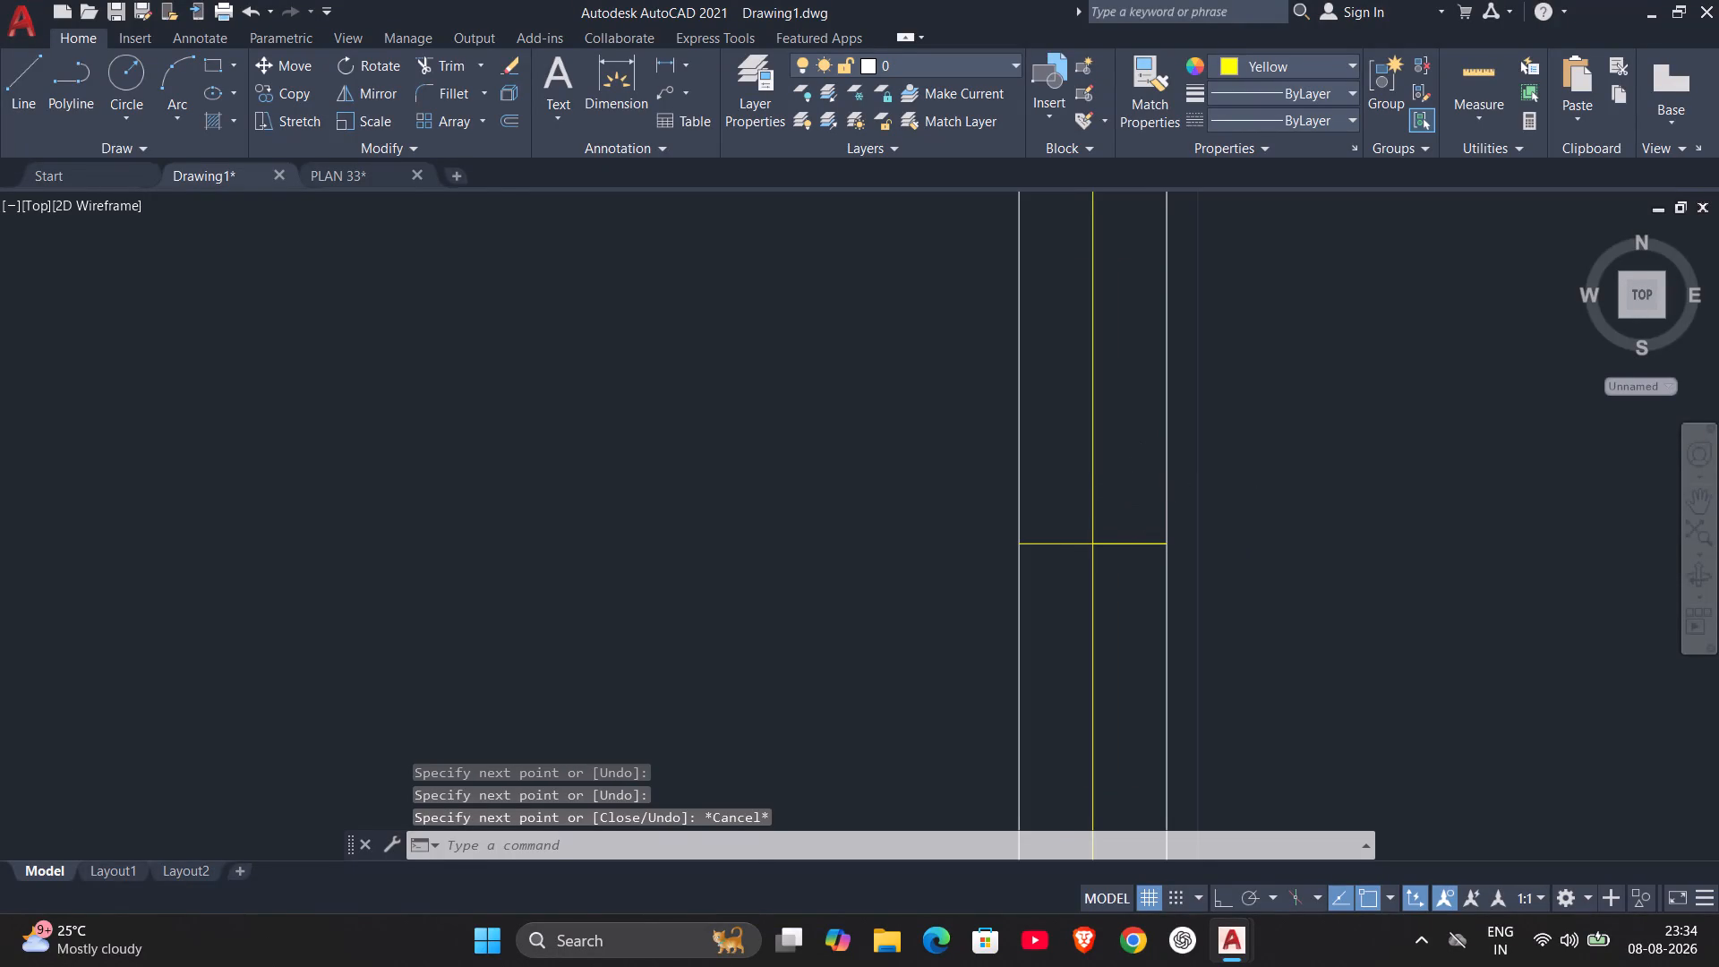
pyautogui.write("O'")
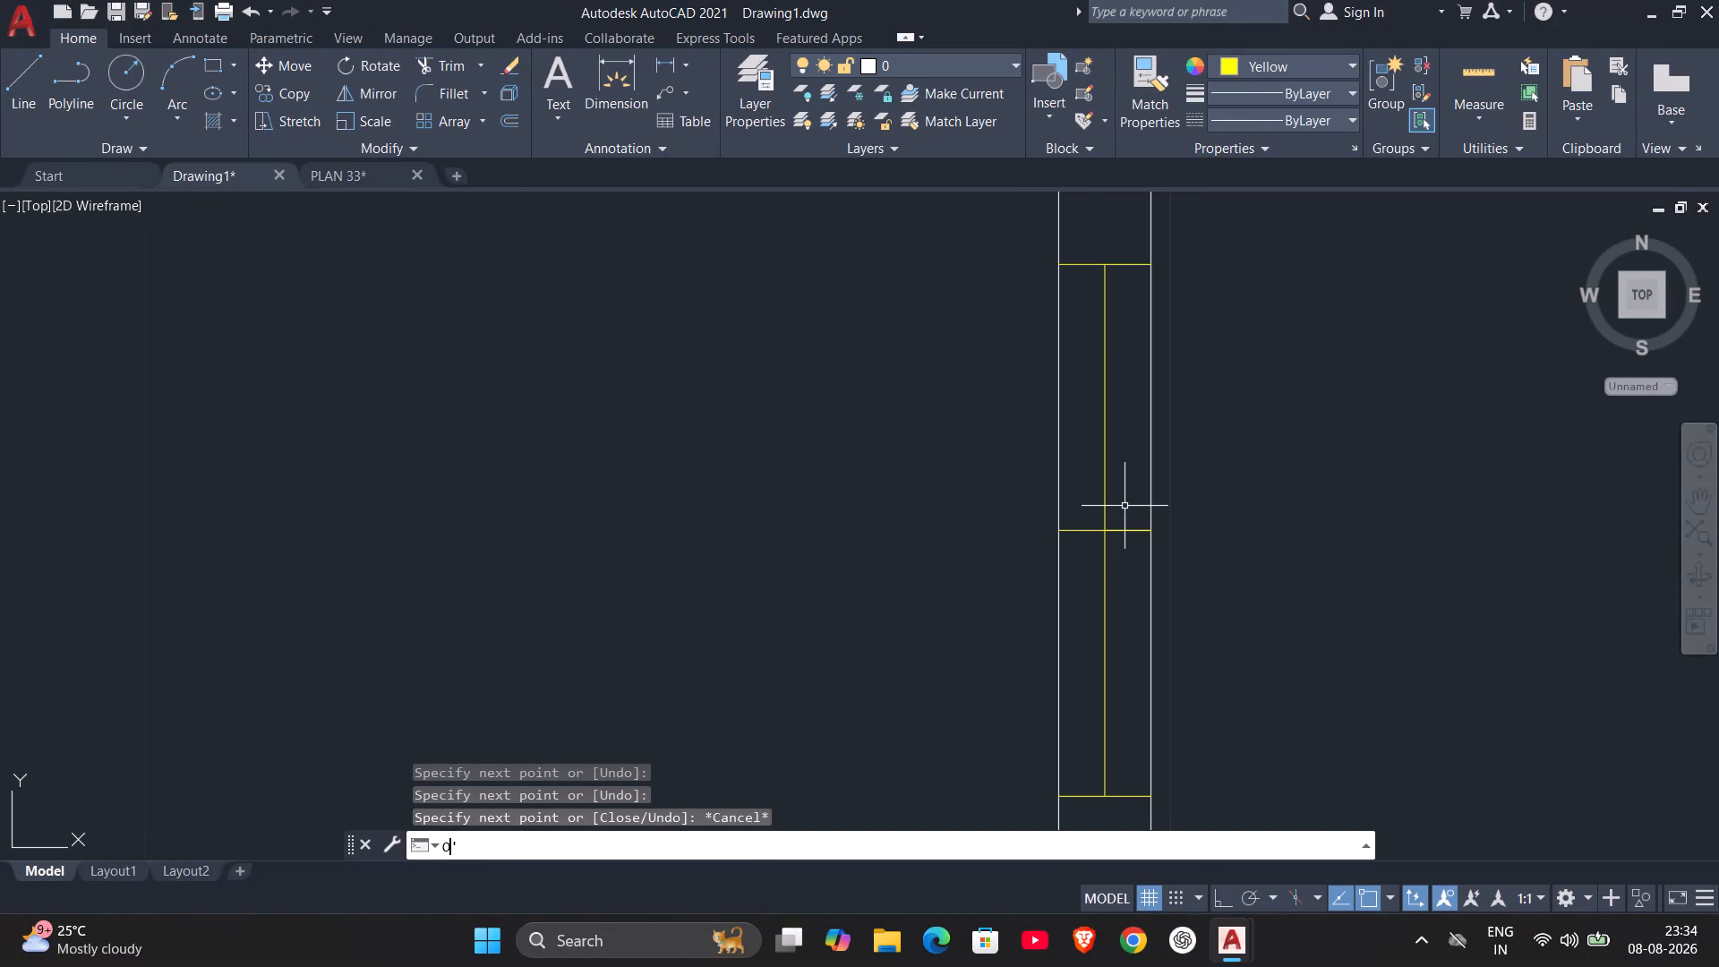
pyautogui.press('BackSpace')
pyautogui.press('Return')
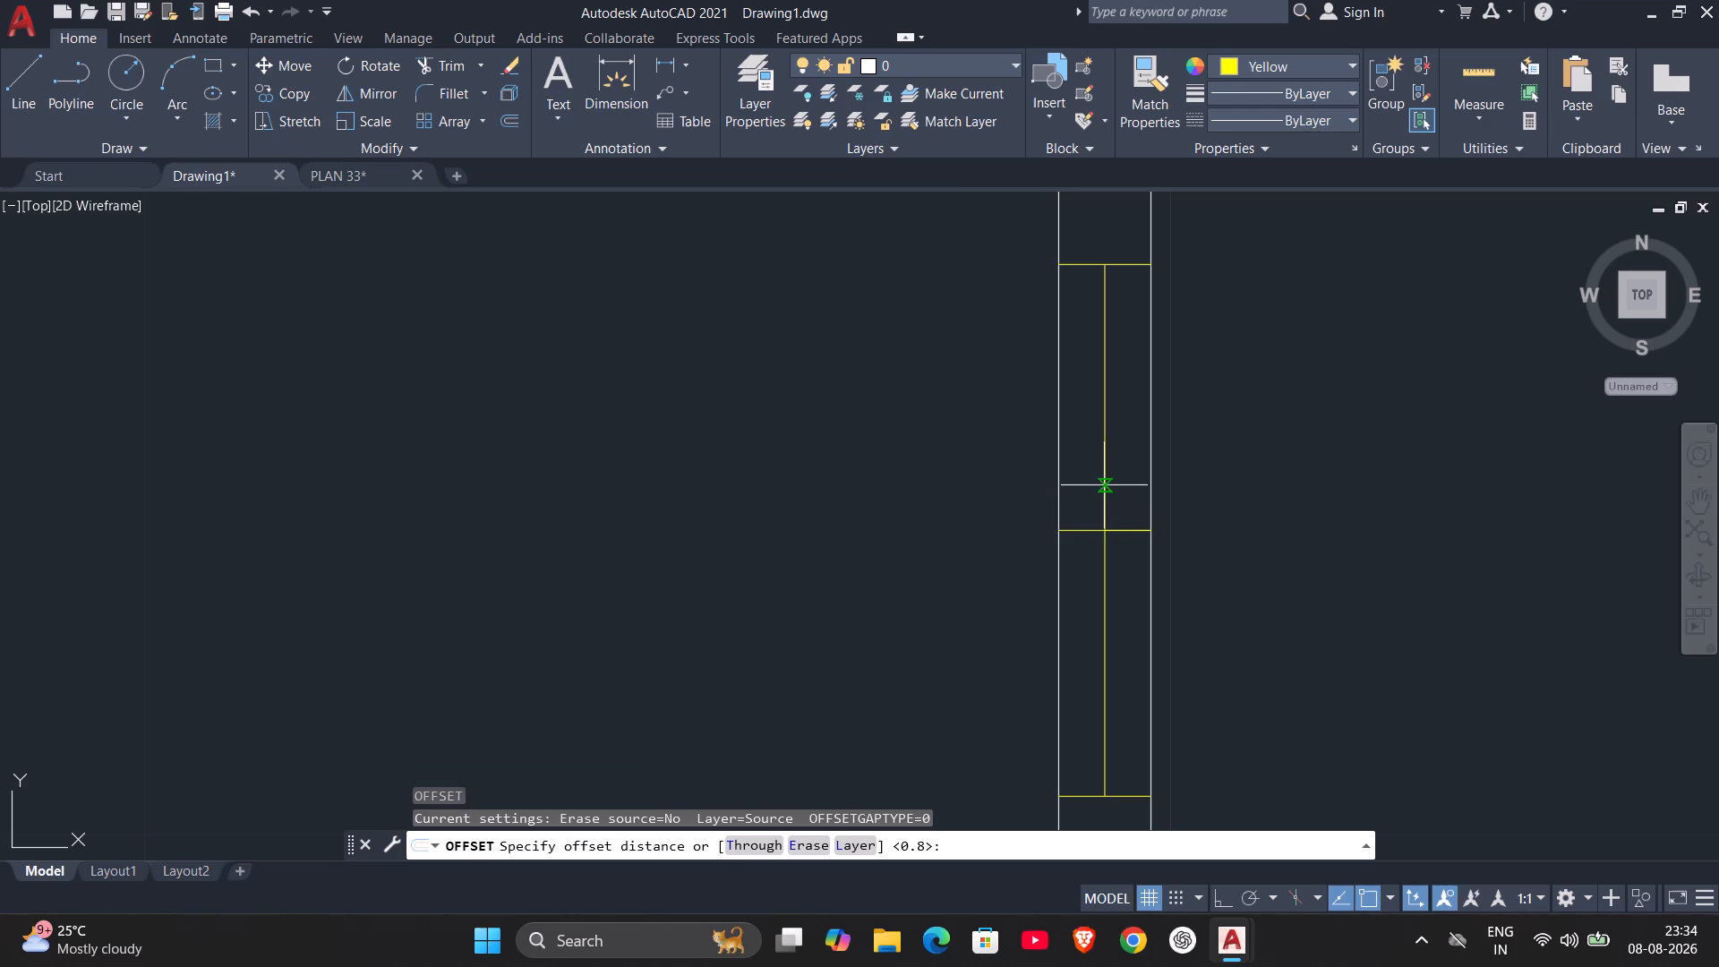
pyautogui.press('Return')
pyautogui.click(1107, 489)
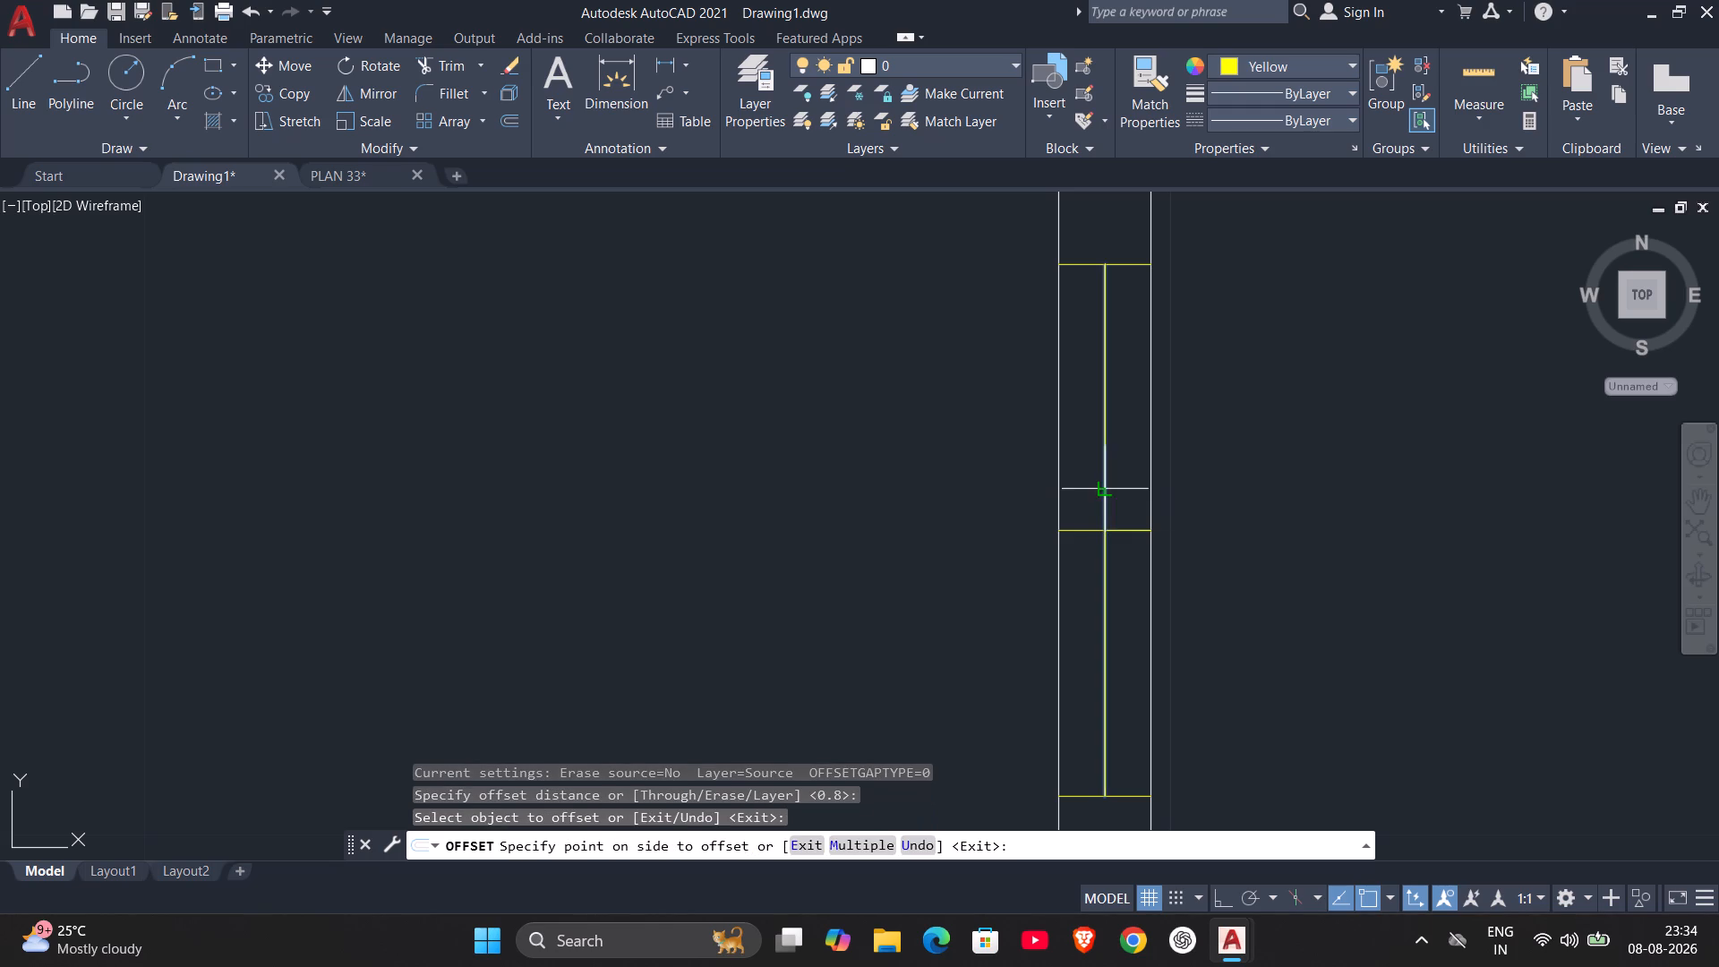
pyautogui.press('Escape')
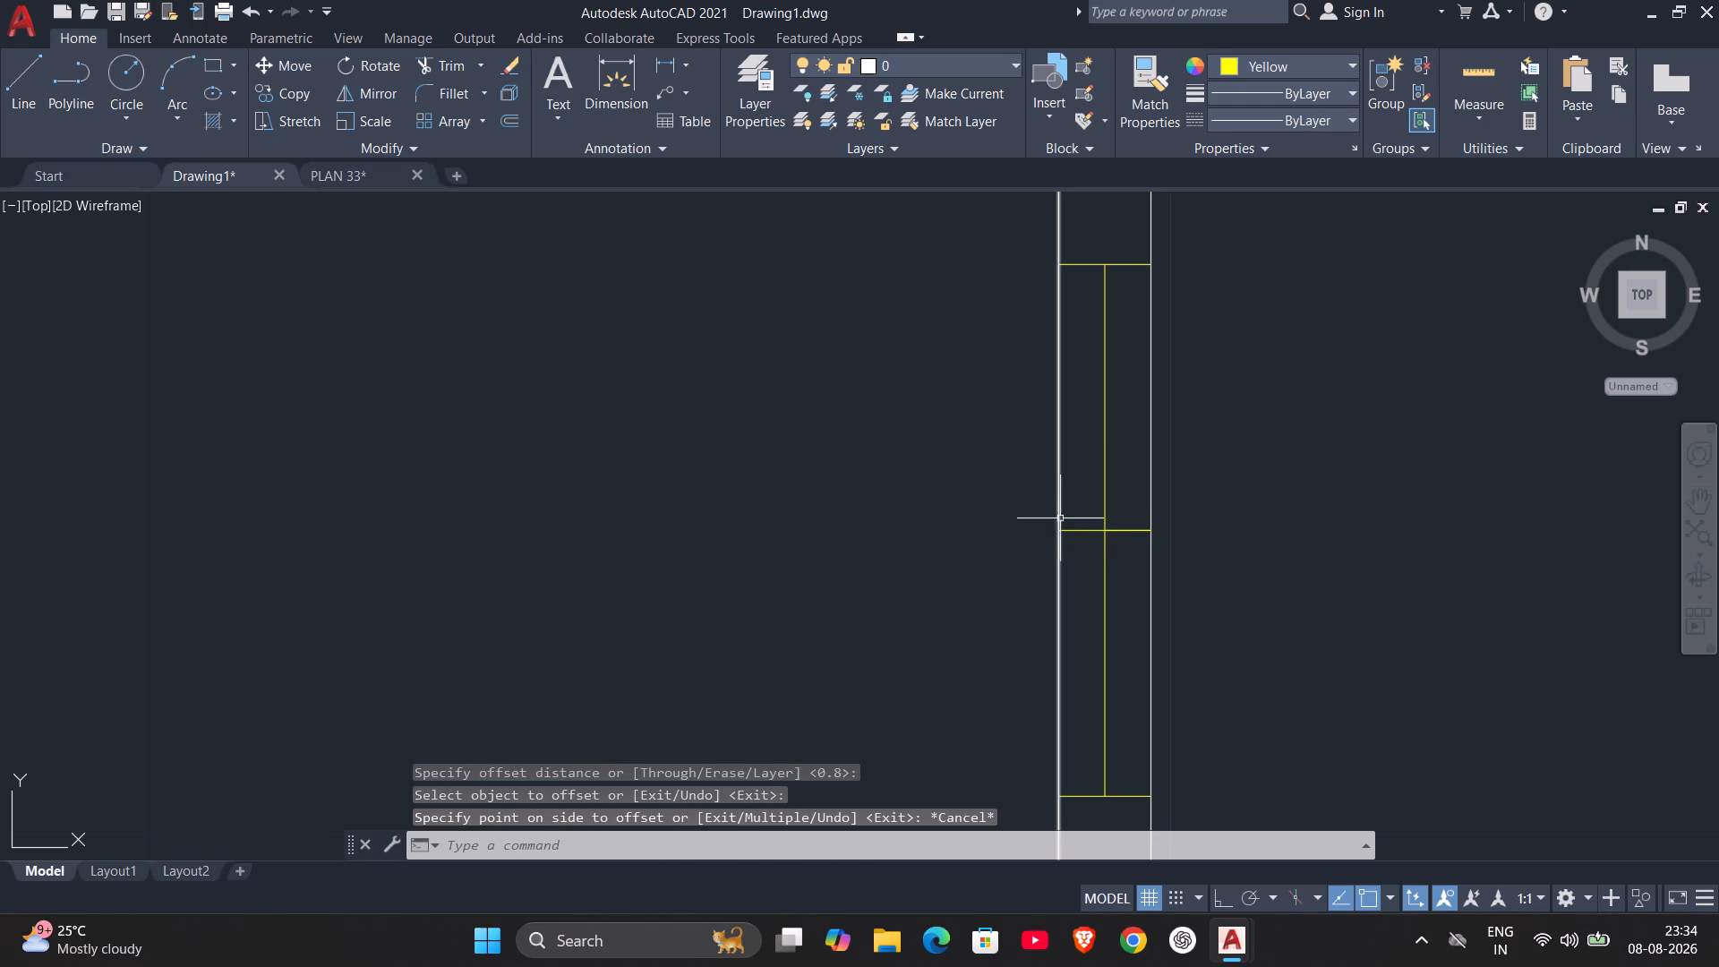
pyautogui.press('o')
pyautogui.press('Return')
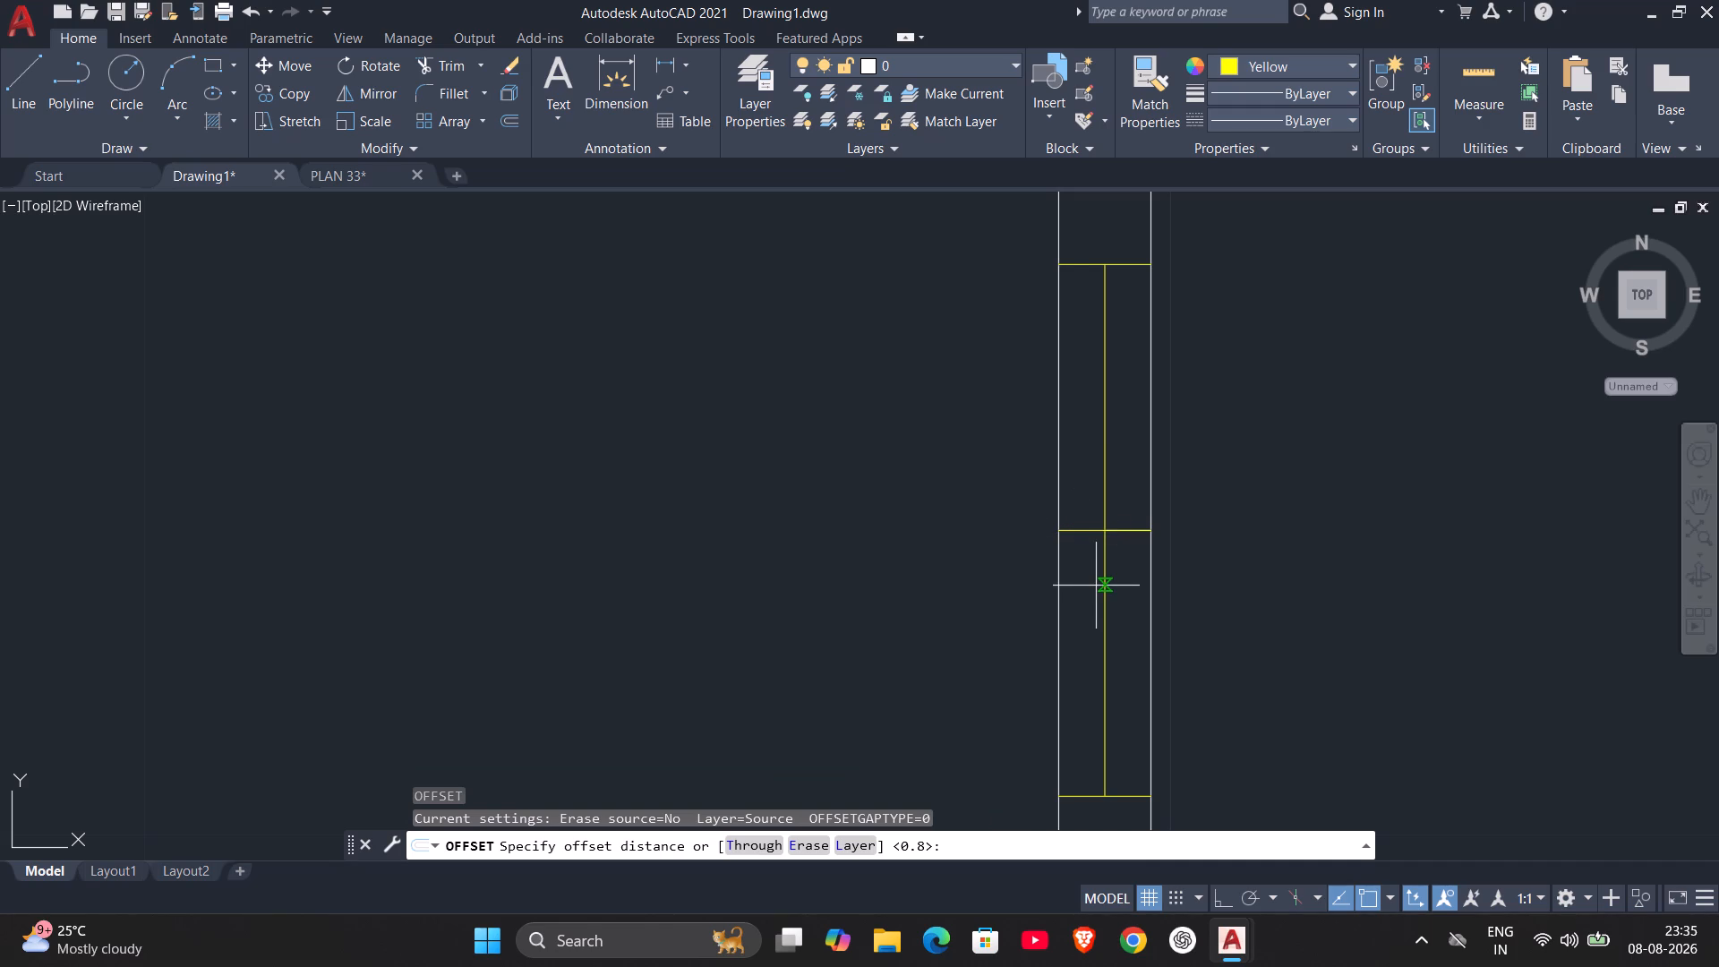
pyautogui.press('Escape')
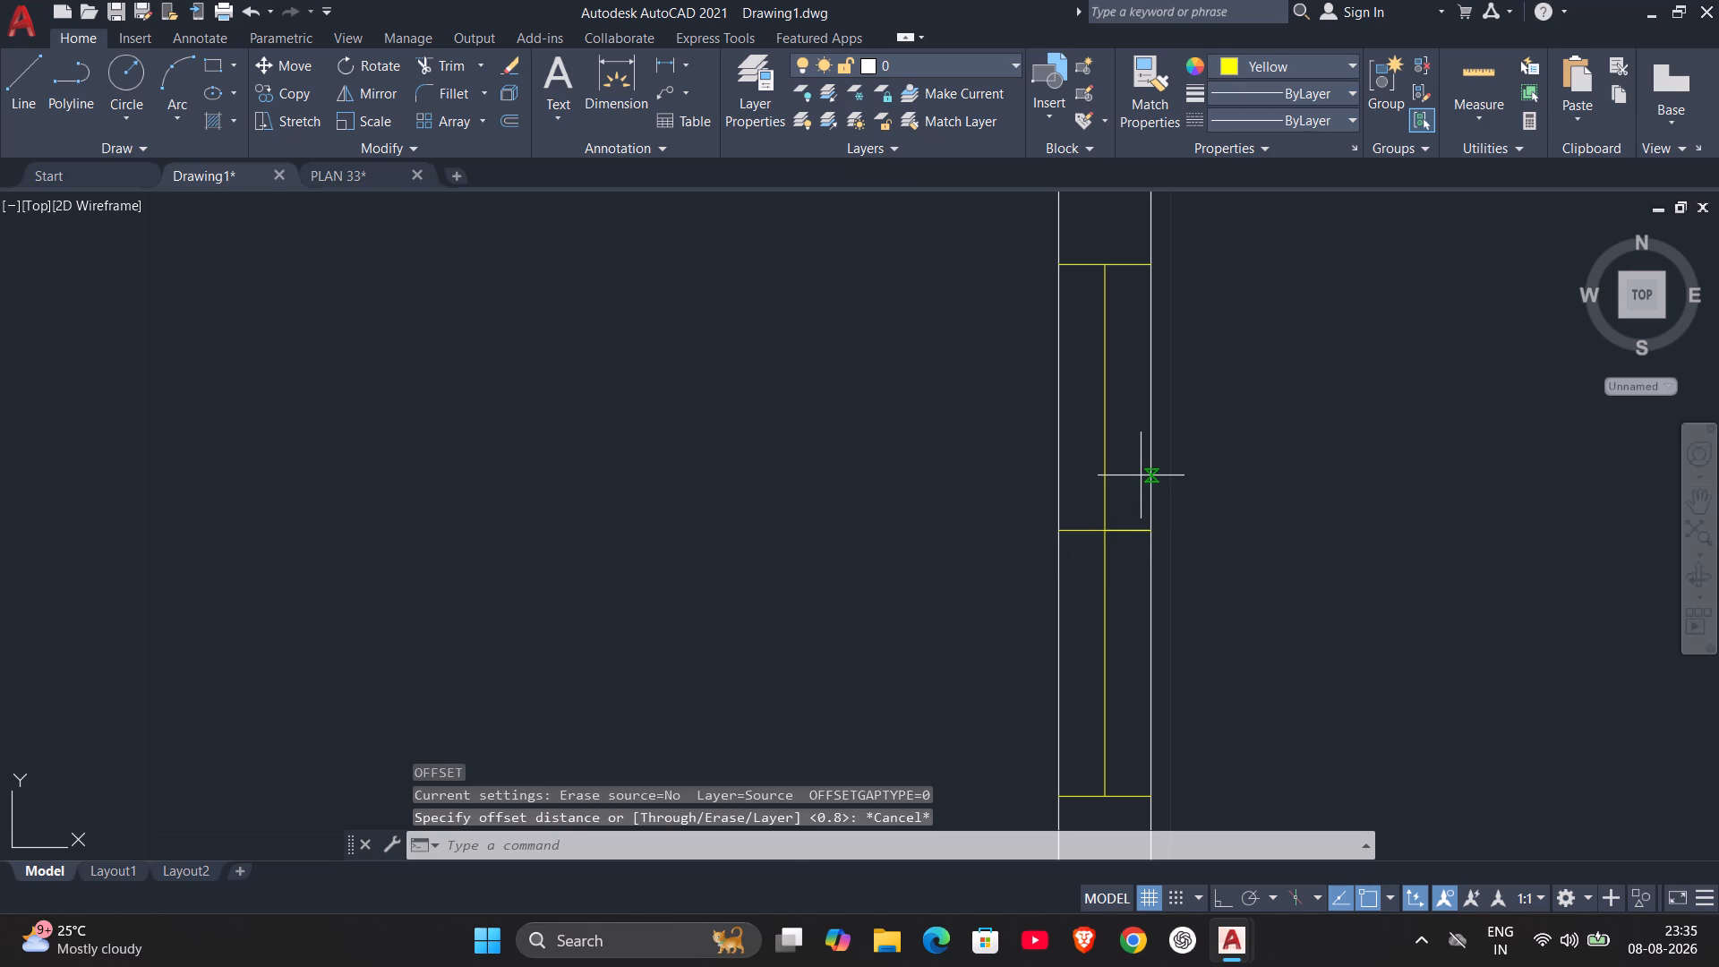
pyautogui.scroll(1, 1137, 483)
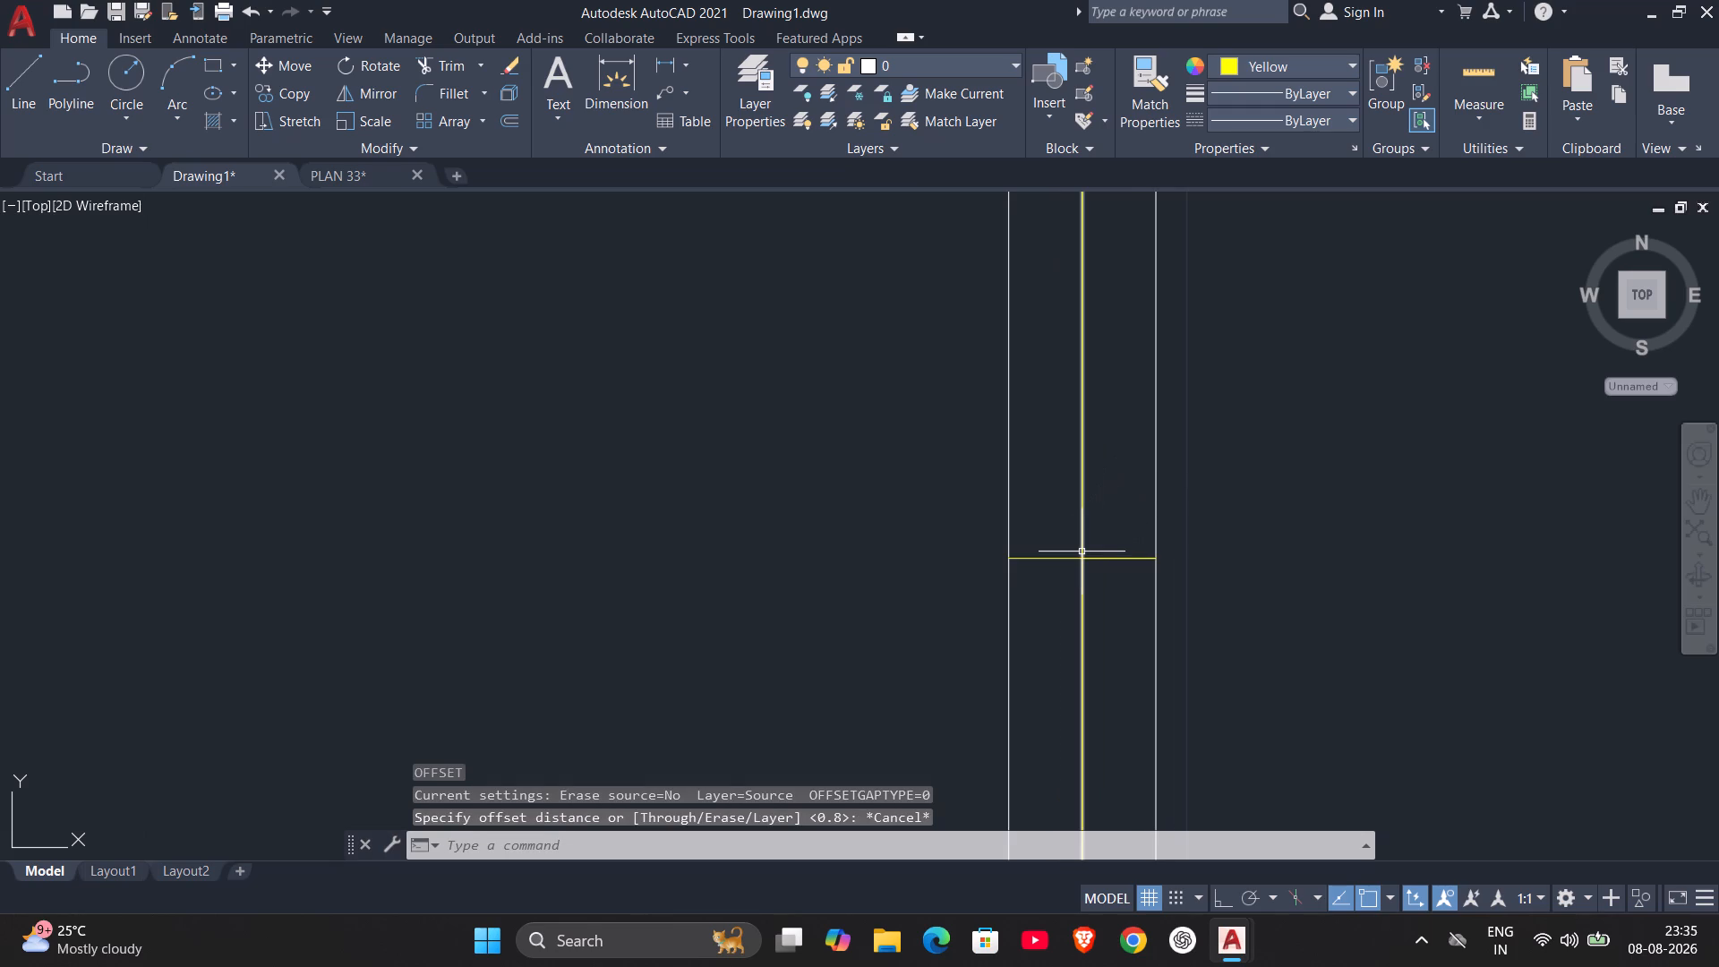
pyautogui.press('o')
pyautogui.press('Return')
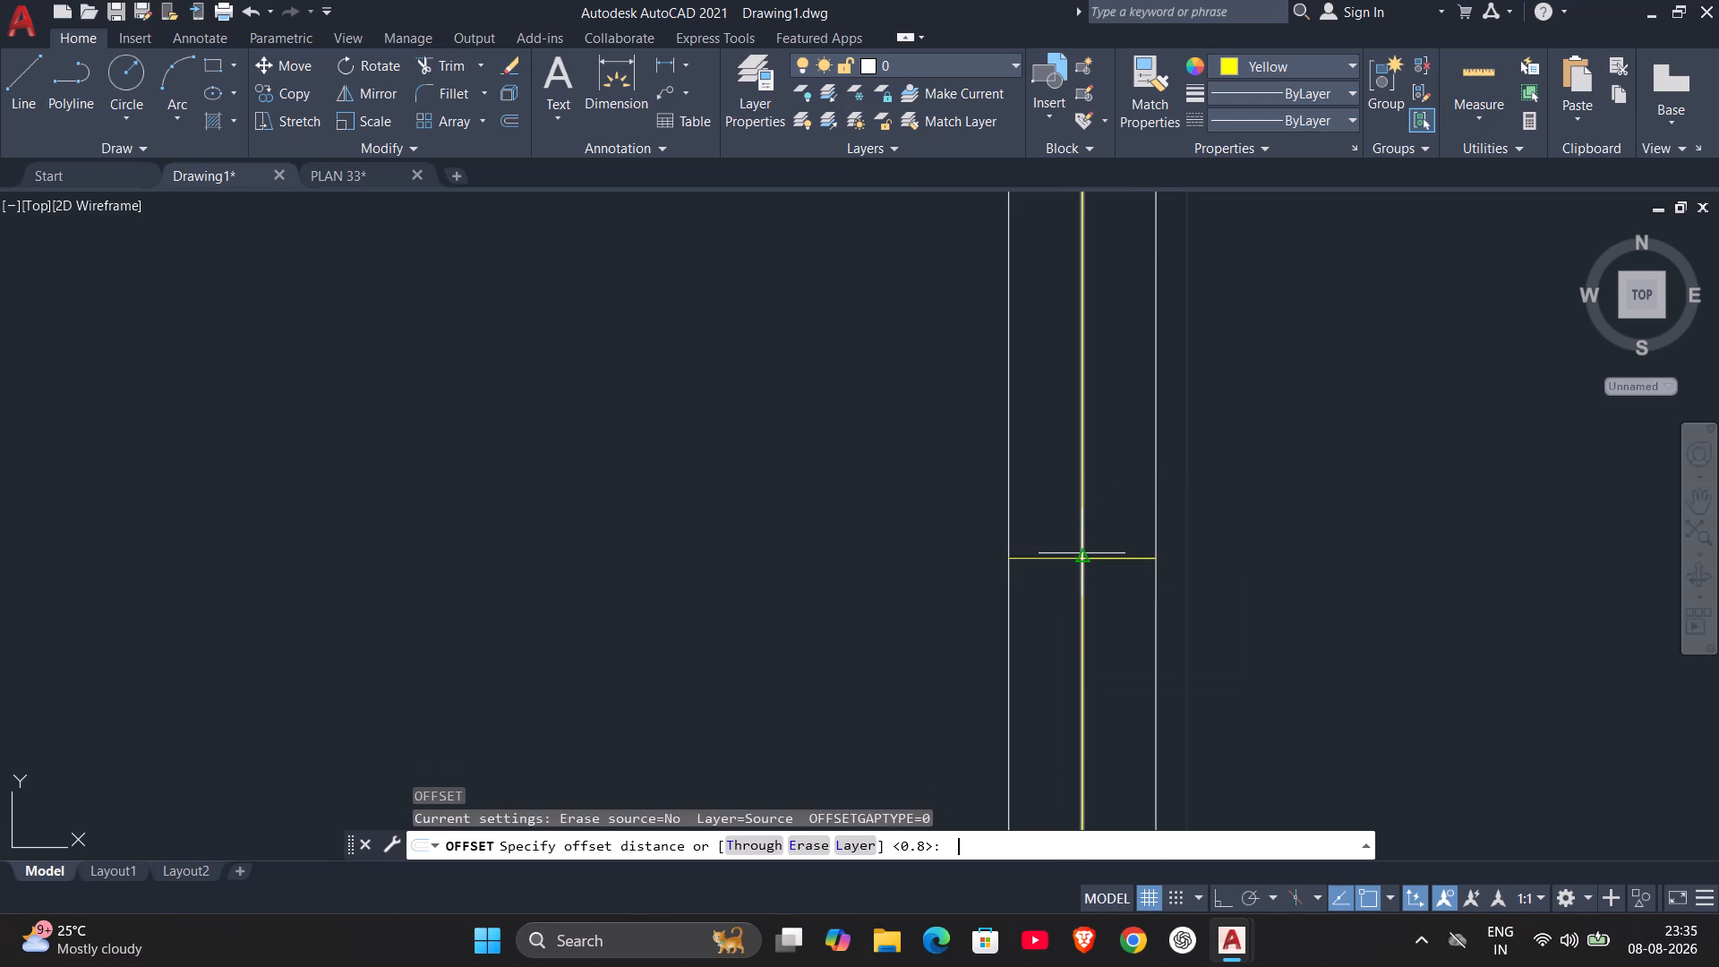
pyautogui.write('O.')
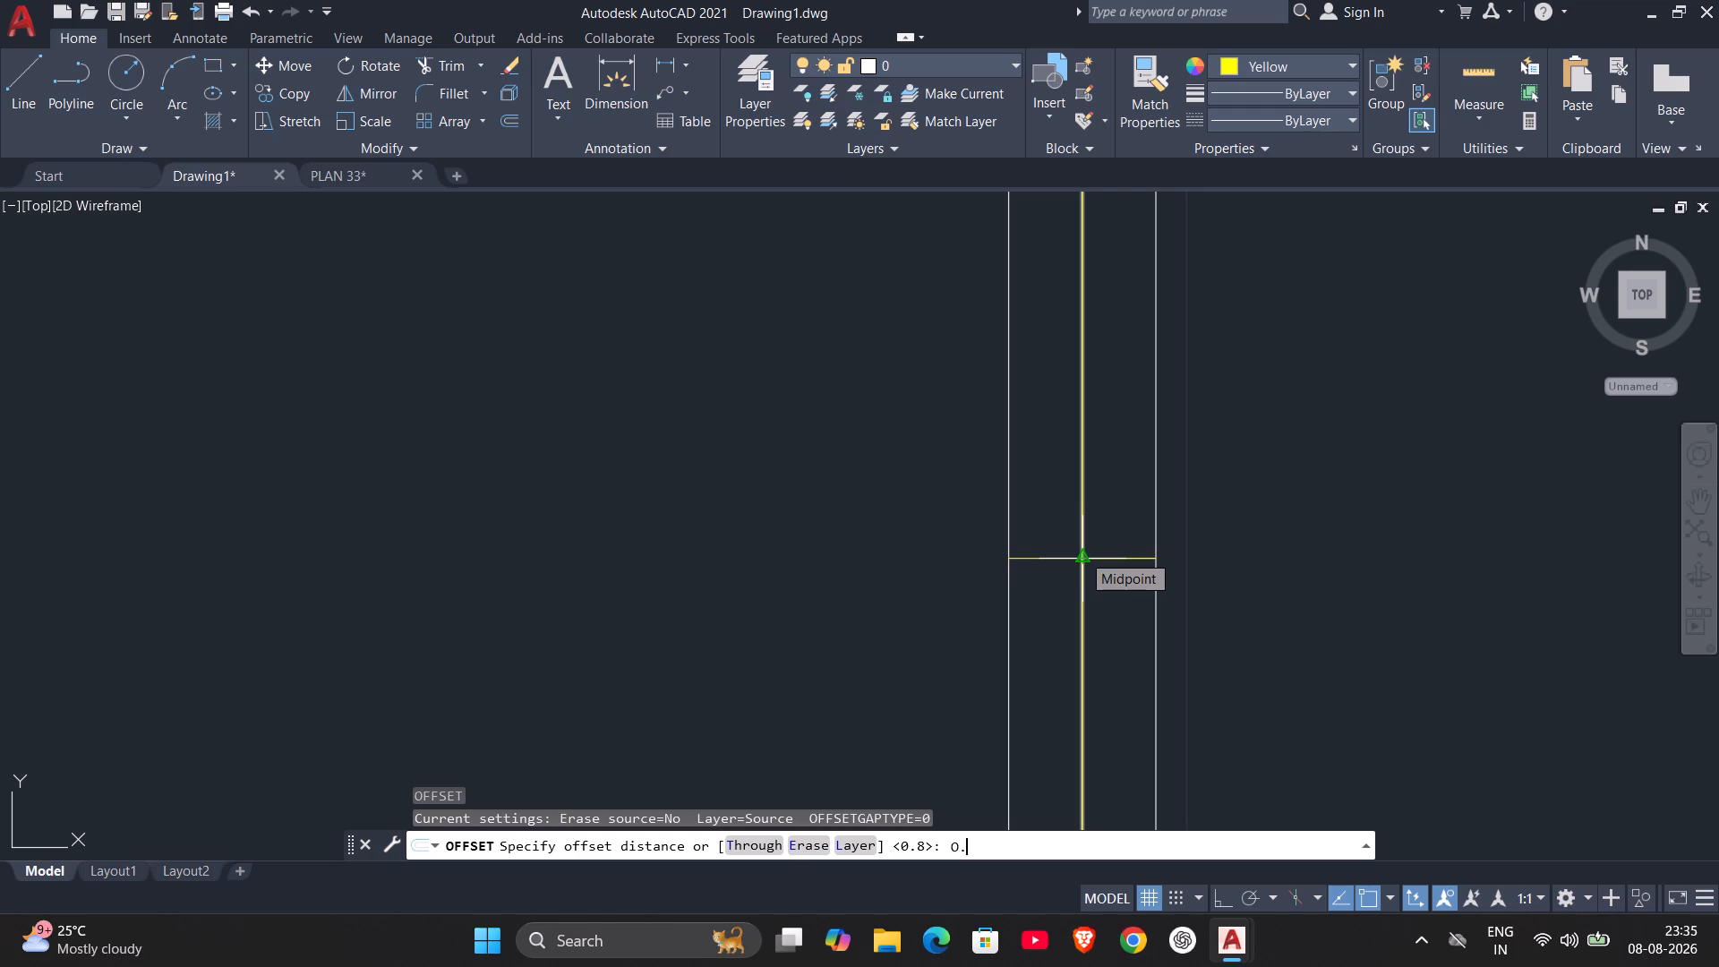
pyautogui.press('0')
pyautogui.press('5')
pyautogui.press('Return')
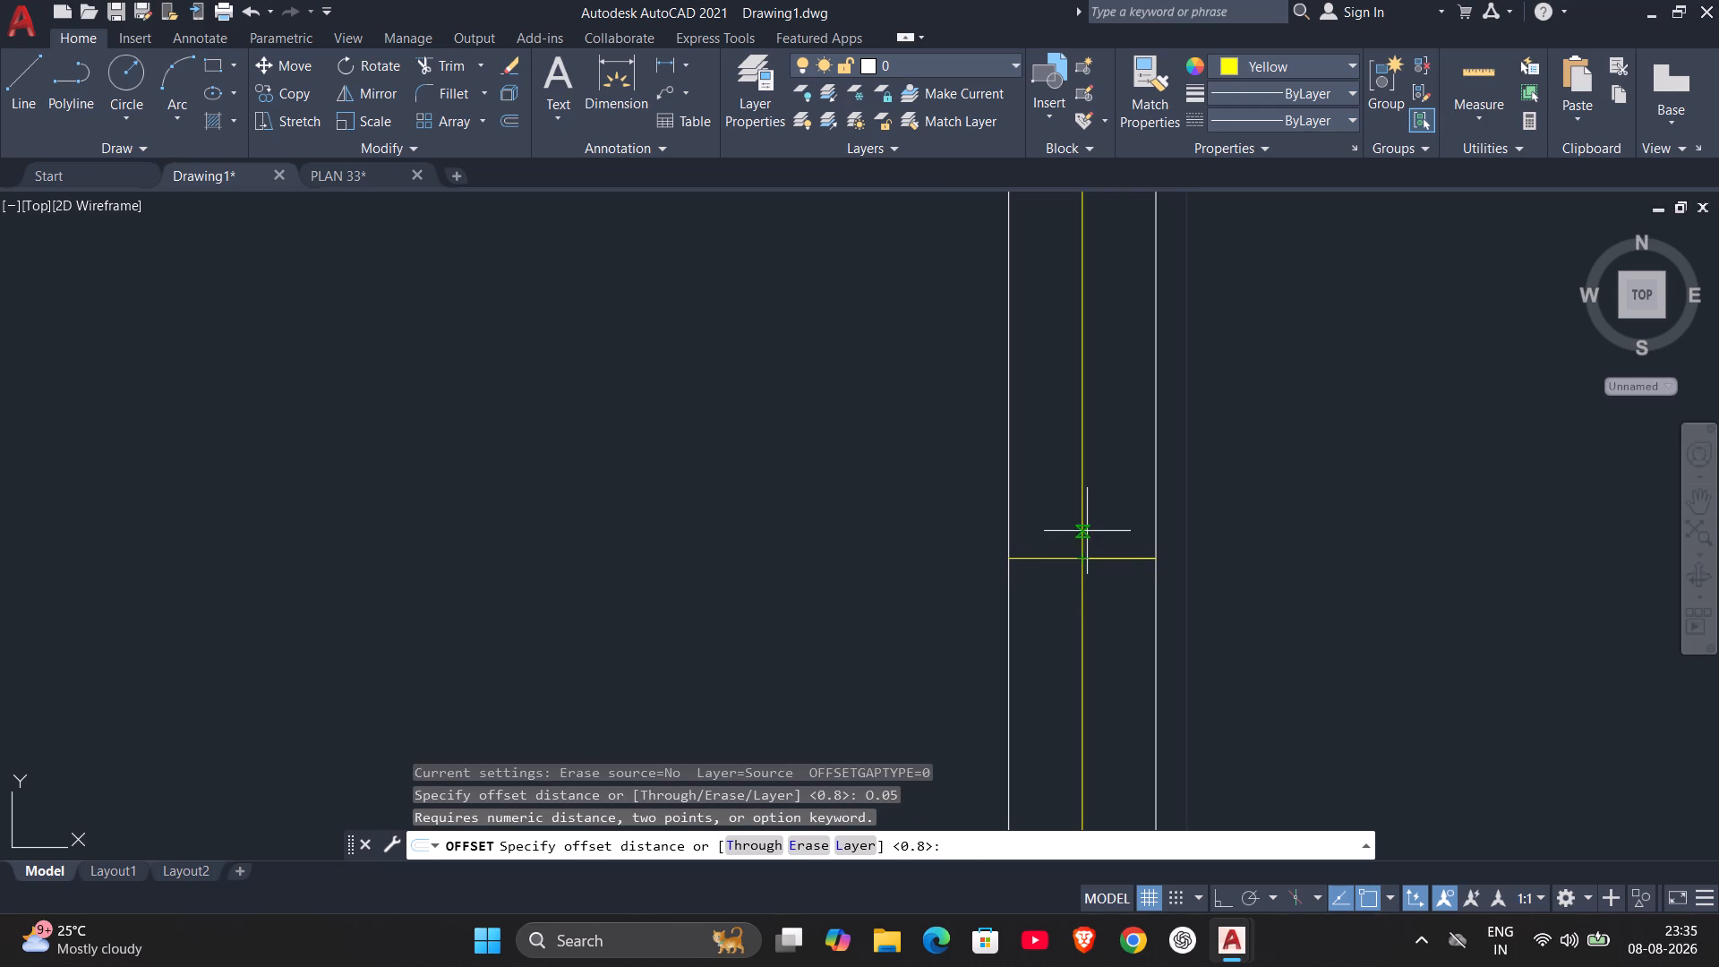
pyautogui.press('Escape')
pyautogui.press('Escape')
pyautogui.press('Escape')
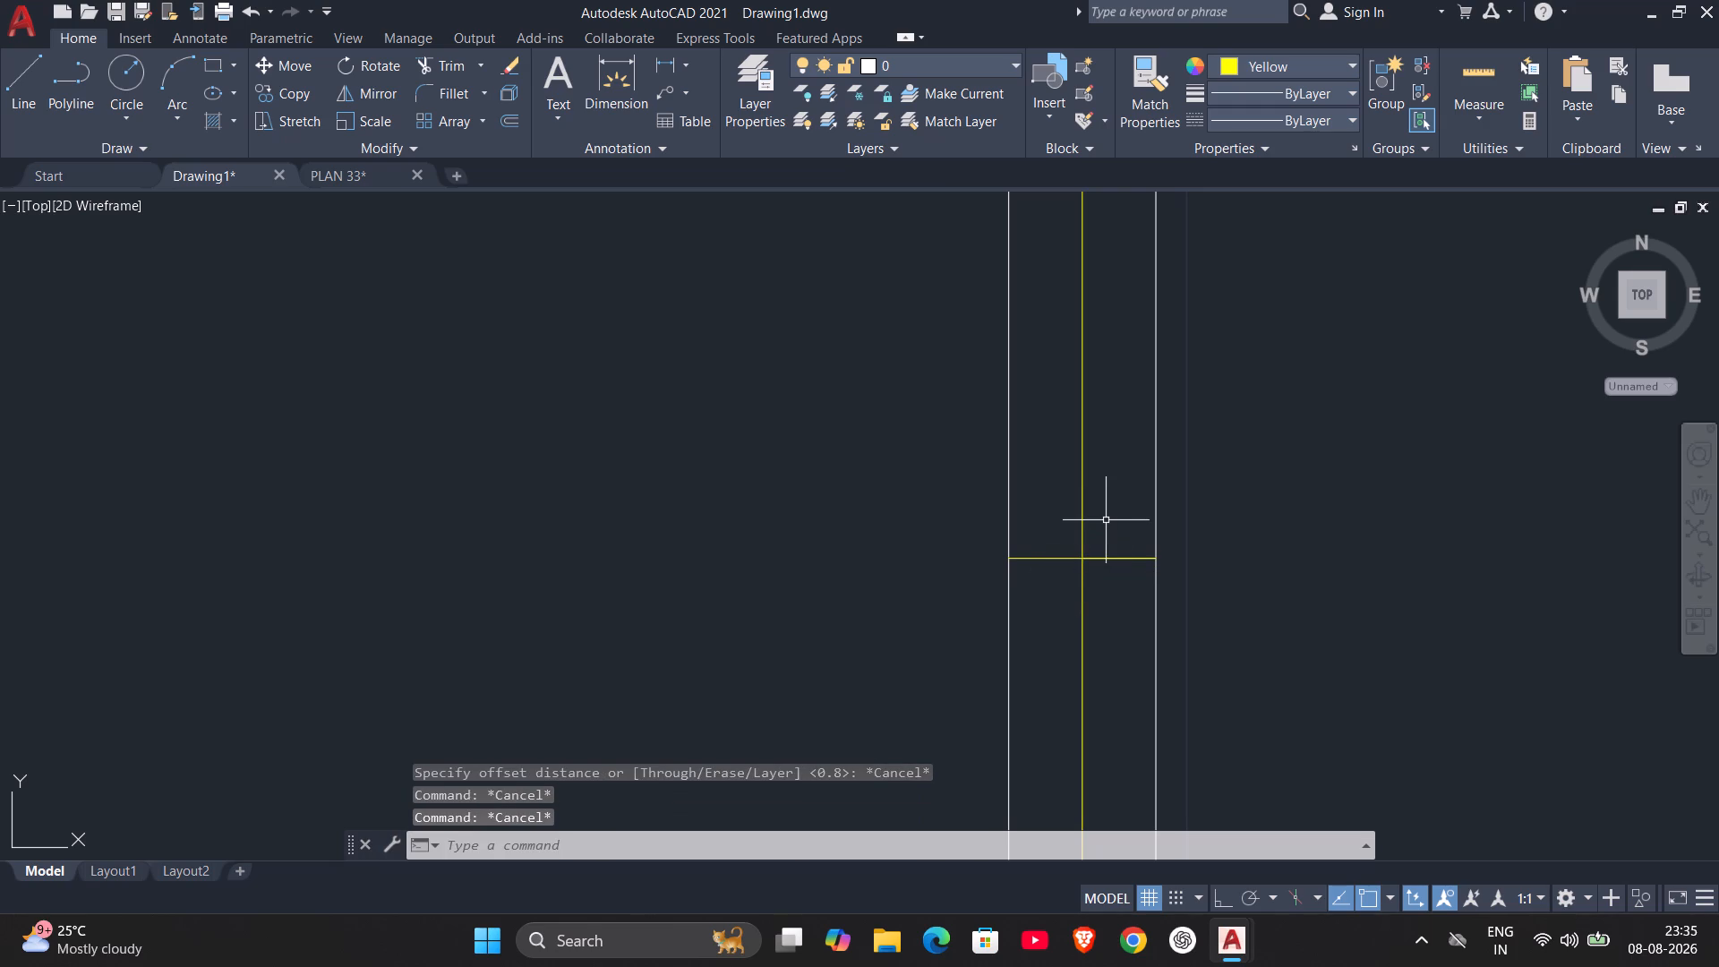
# Offset the new partition-wall window's lengthwise centre line twice towards the east, at a distance of 0.05 each.
pyautogui.press('o')
pyautogui.press('Return')
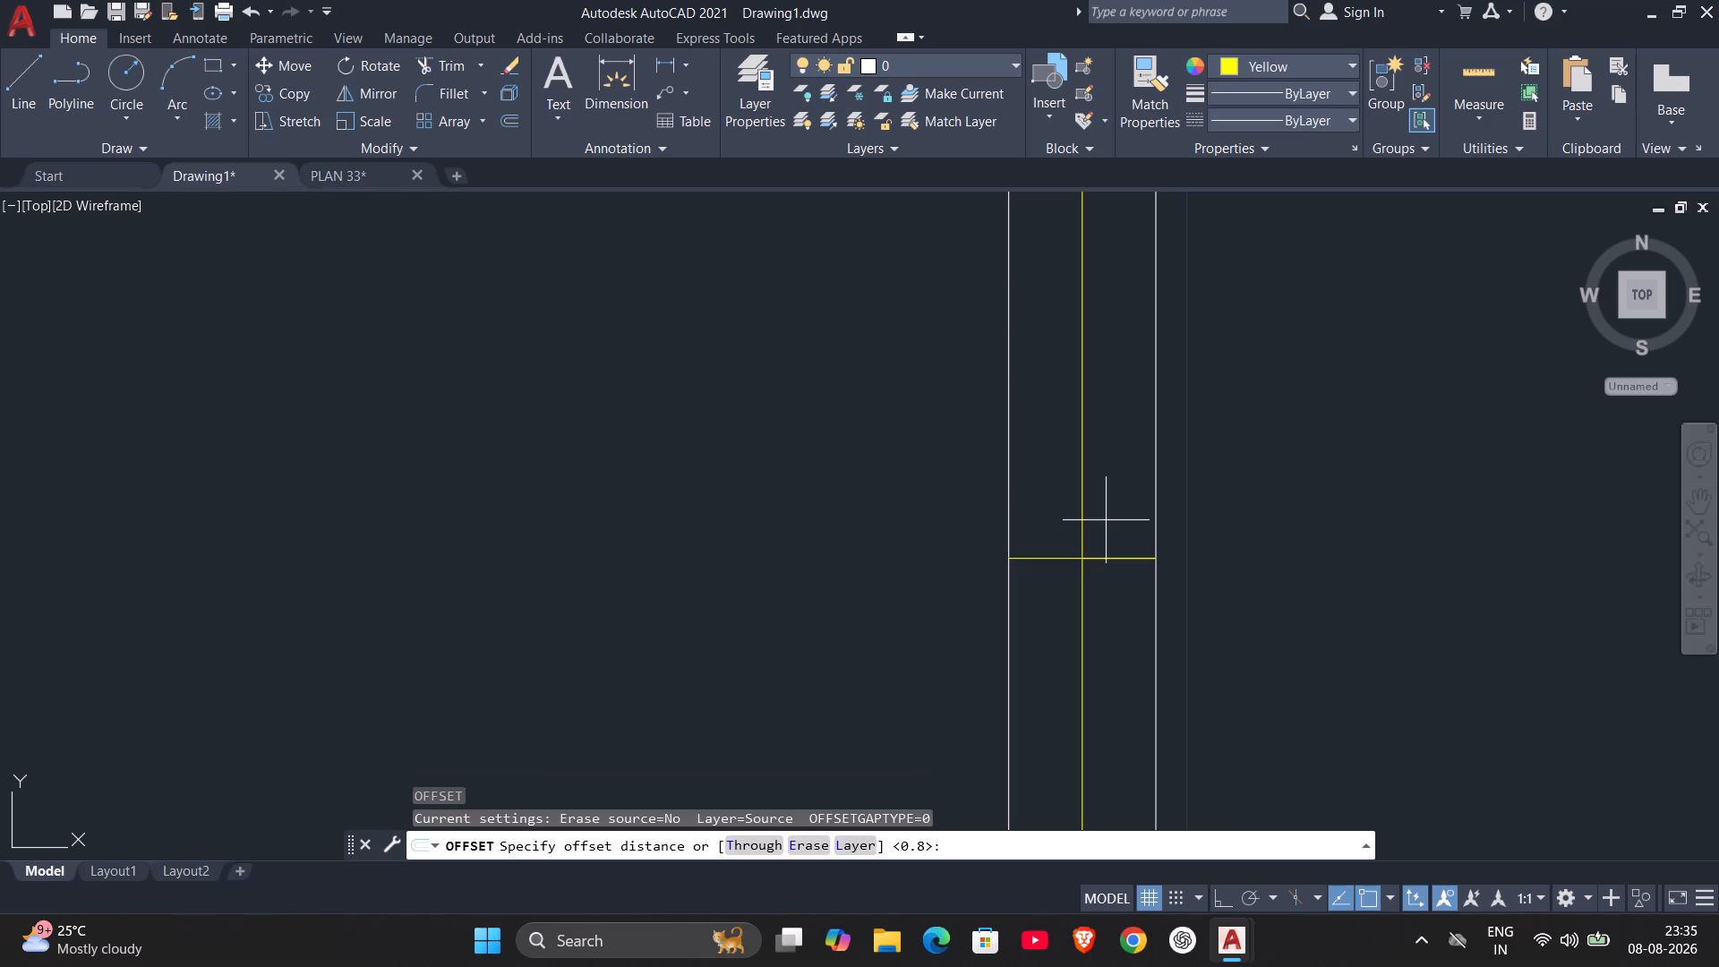
pyautogui.press('.')
pyautogui.press('0')
pyautogui.press('5')
pyautogui.press('Return')
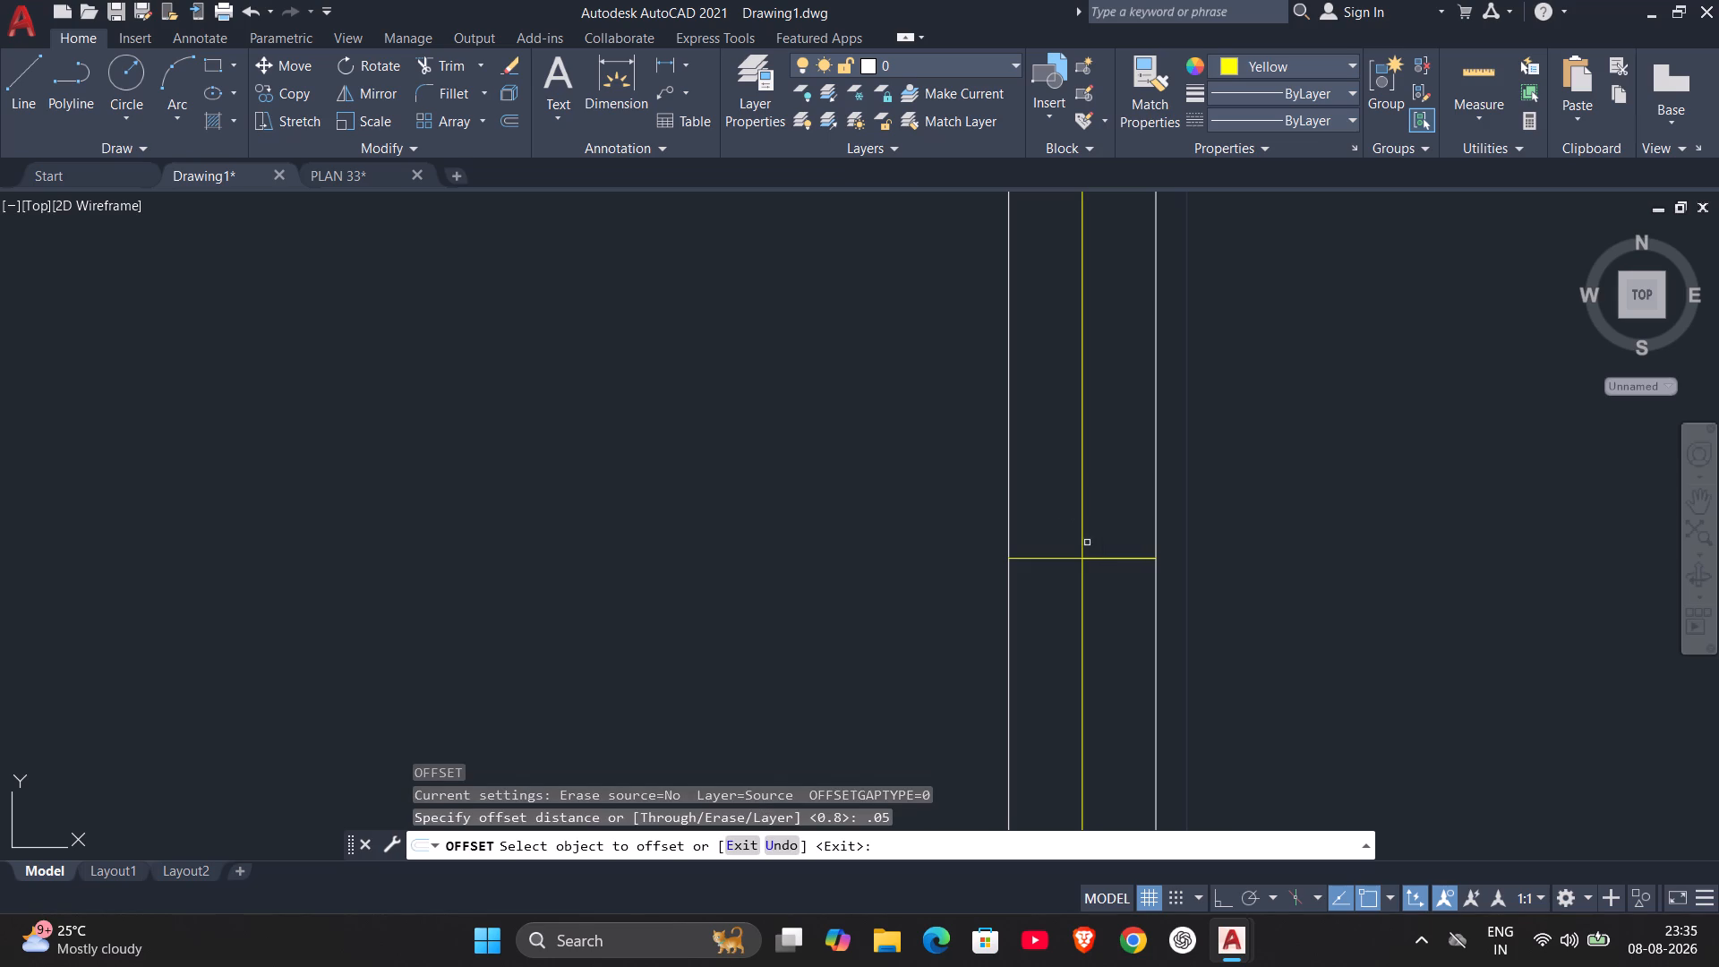
pyautogui.click(1082, 548)
pyautogui.click(1119, 543)
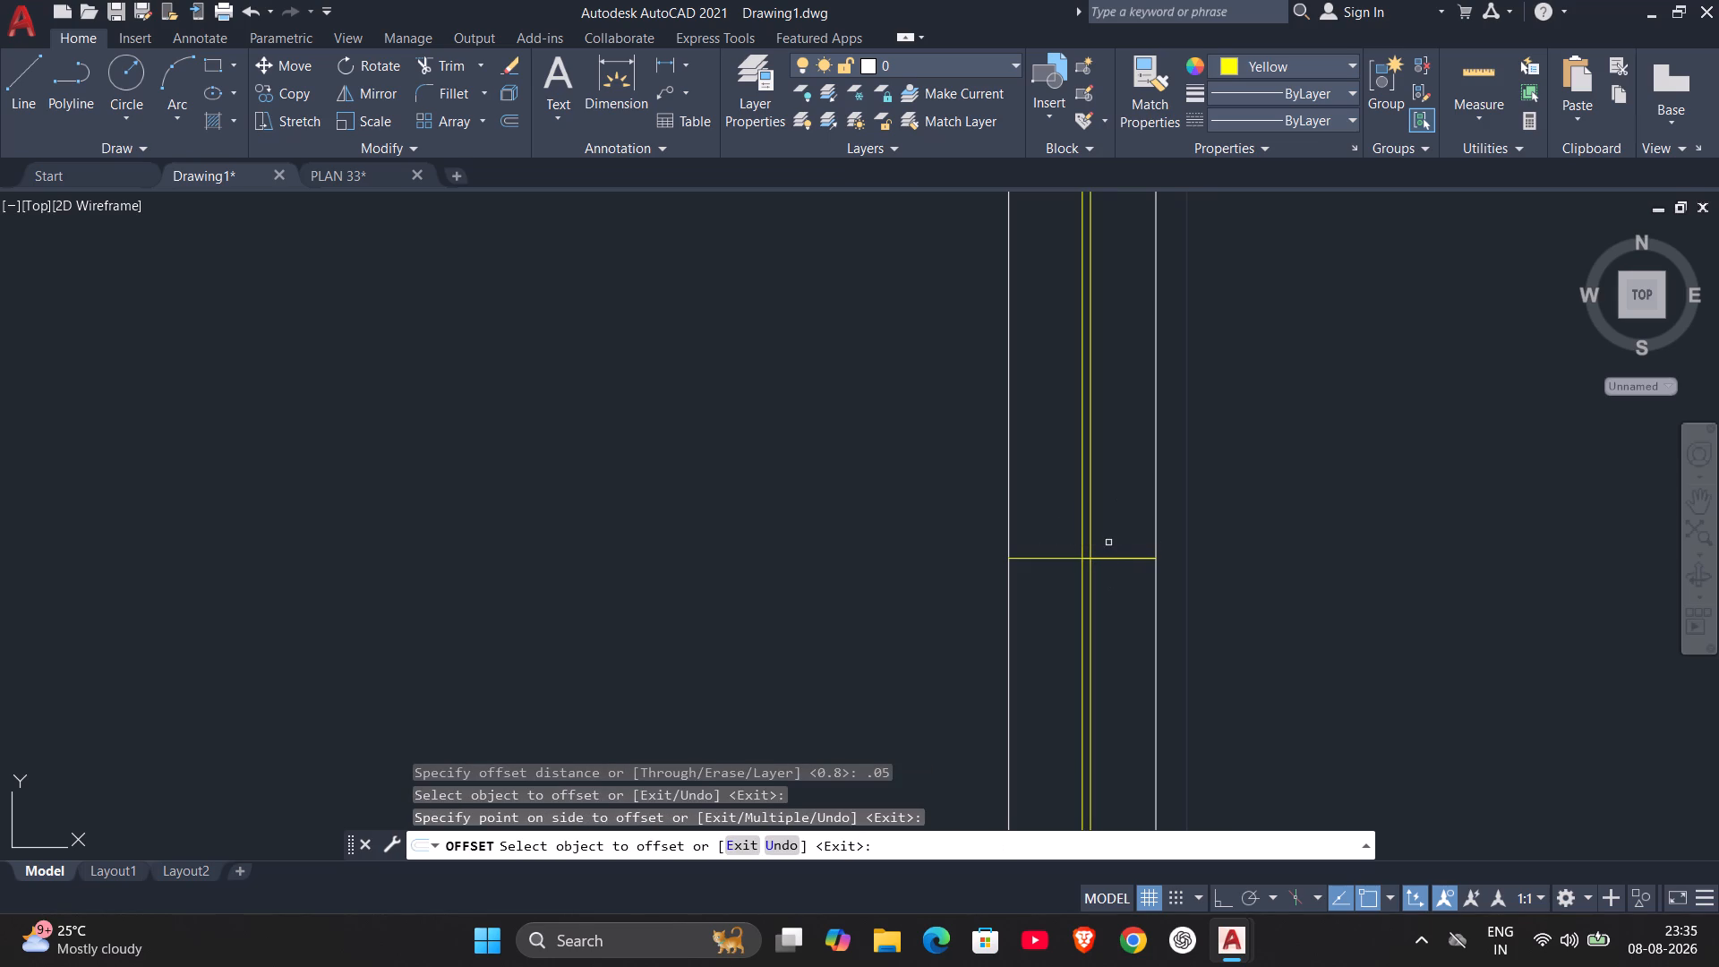
pyautogui.click(1090, 552)
pyautogui.click(1149, 548)
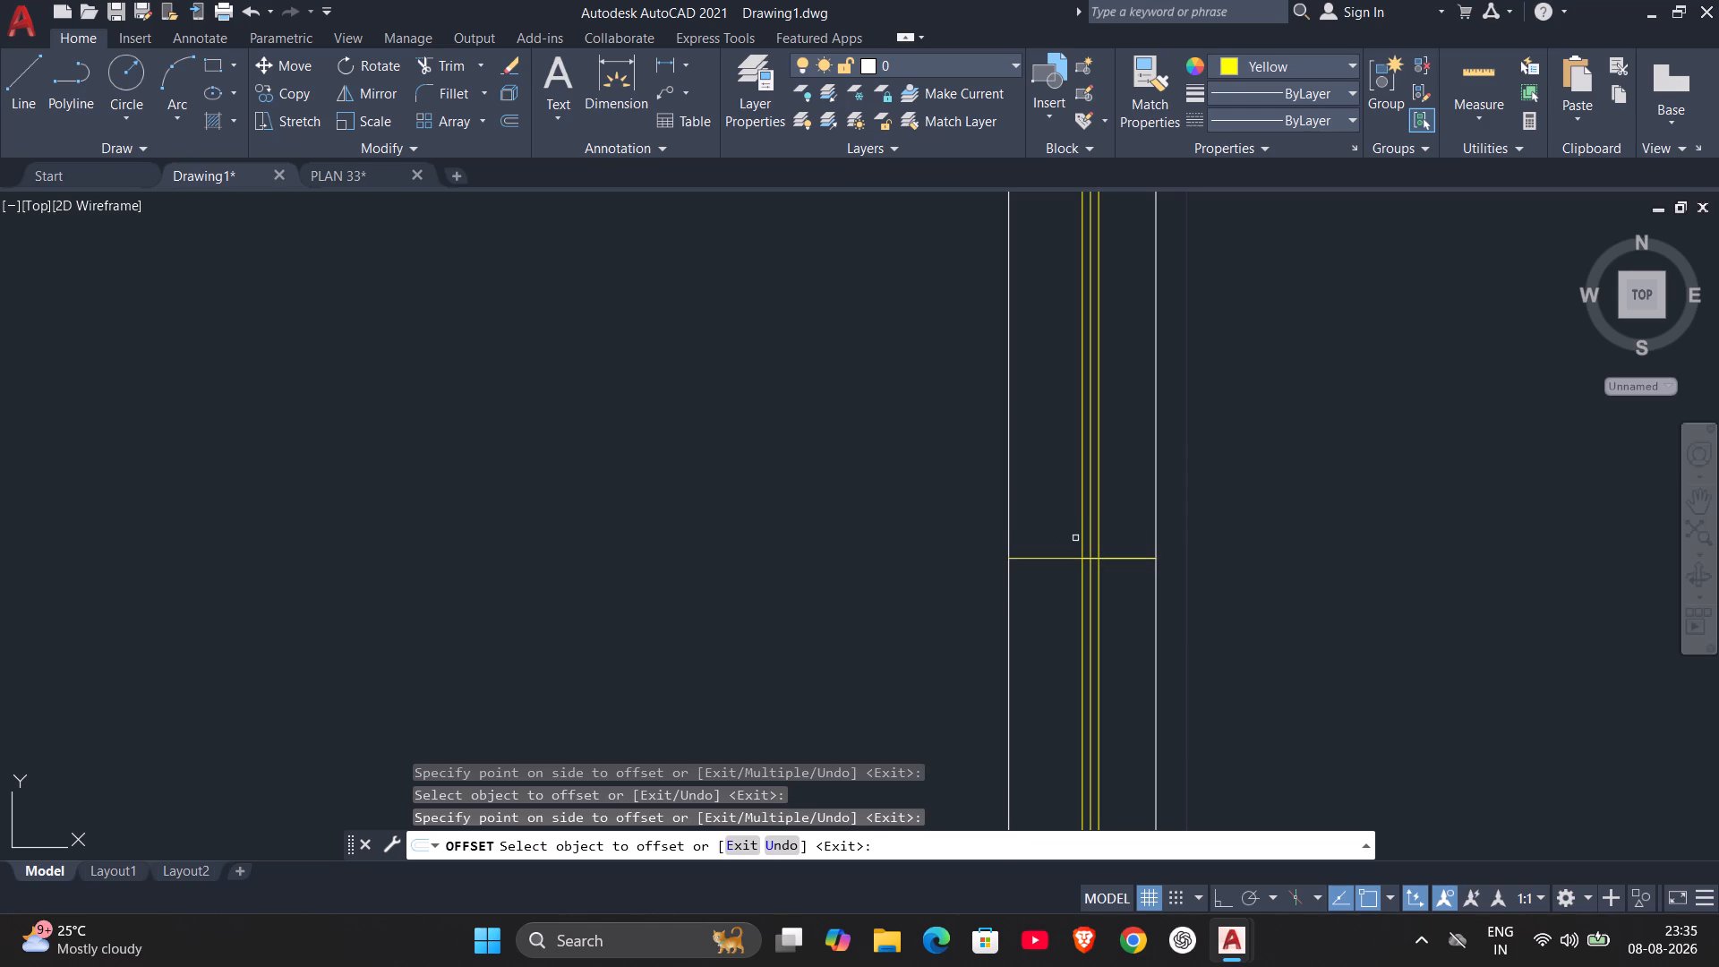
# Offset the window's centre line twice towards the west, at the same 0.05 distance each.
pyautogui.click(1082, 540)
pyautogui.click(1050, 552)
pyautogui.moveTo(1075, 545); pyautogui.dragTo(1073, 545)
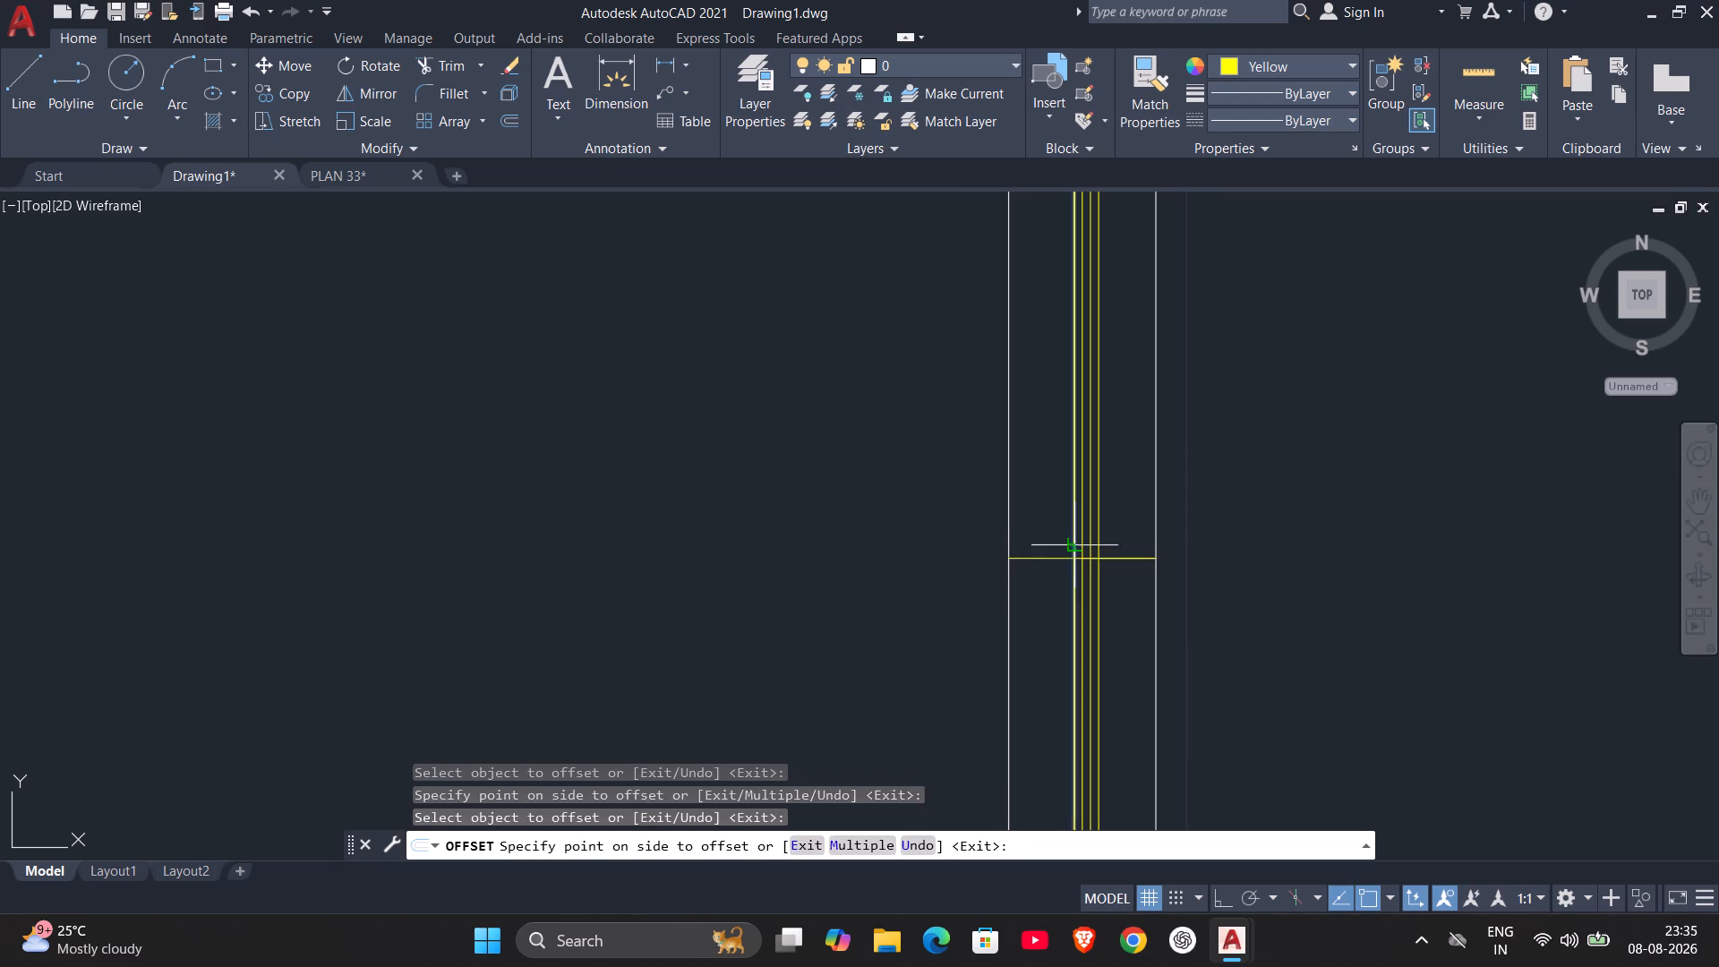
pyautogui.moveTo(1073, 545); pyautogui.dragTo(1064, 548)
pyautogui.click(1035, 554)
pyautogui.press('Escape')
# Erase the two inner offset lines directly beside the window's centre line, one on each side.
pyautogui.click(1089, 519)
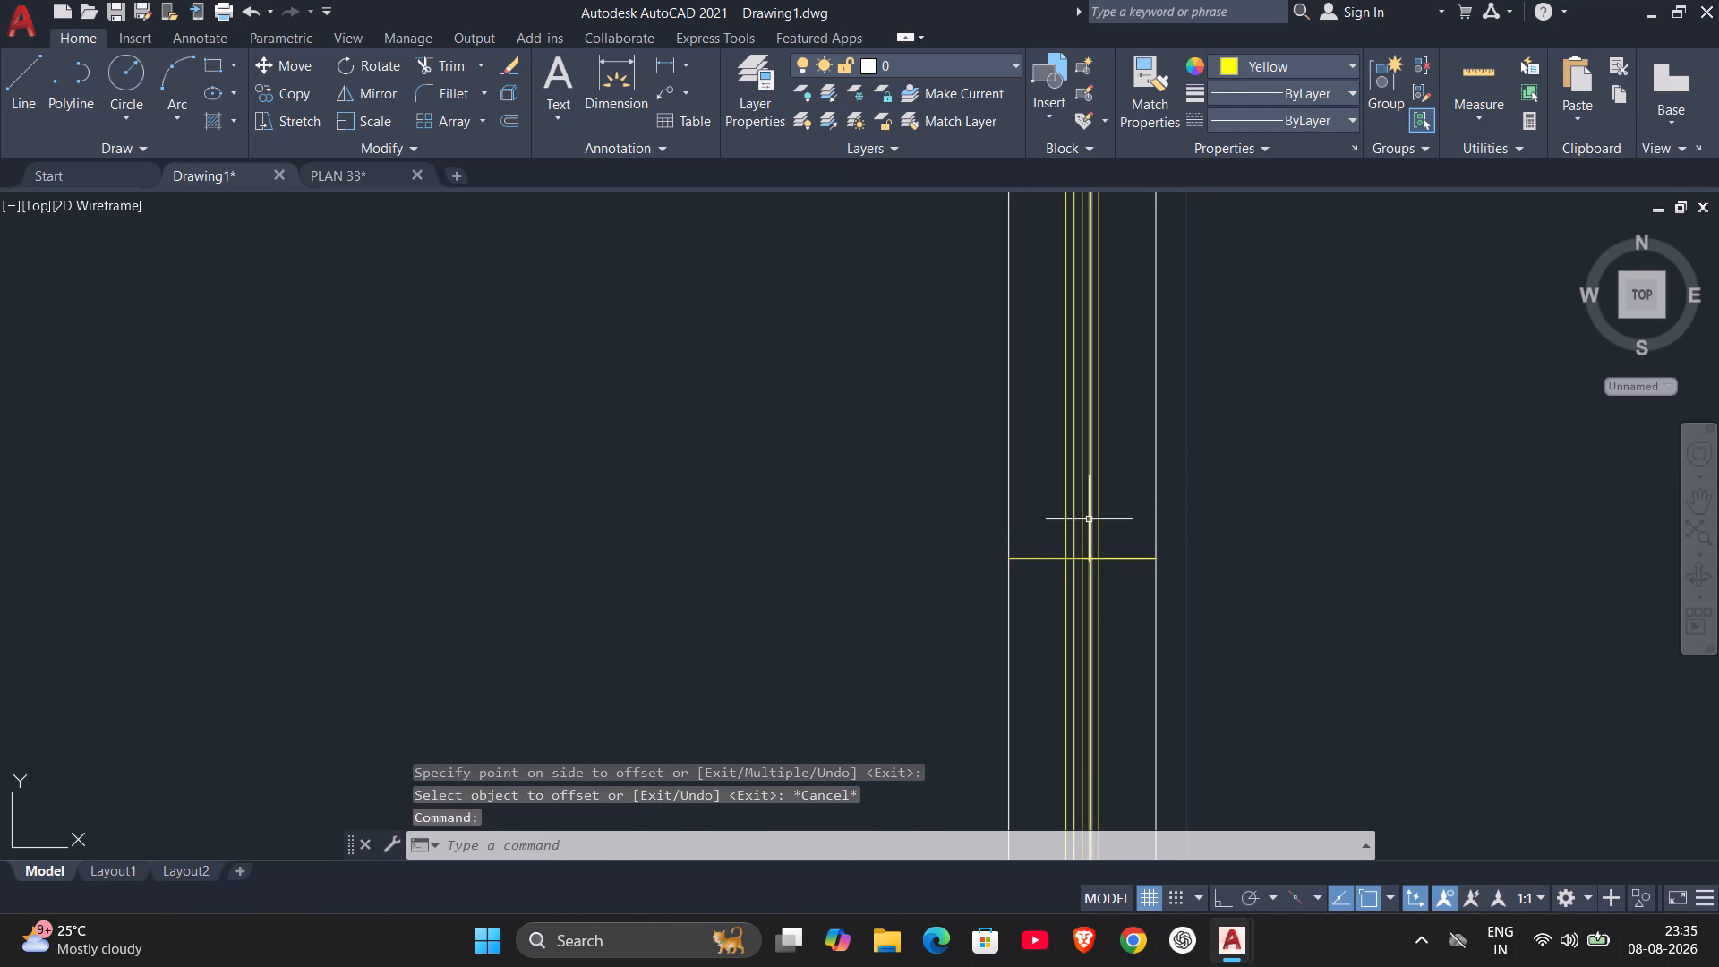
pyautogui.click(1074, 526)
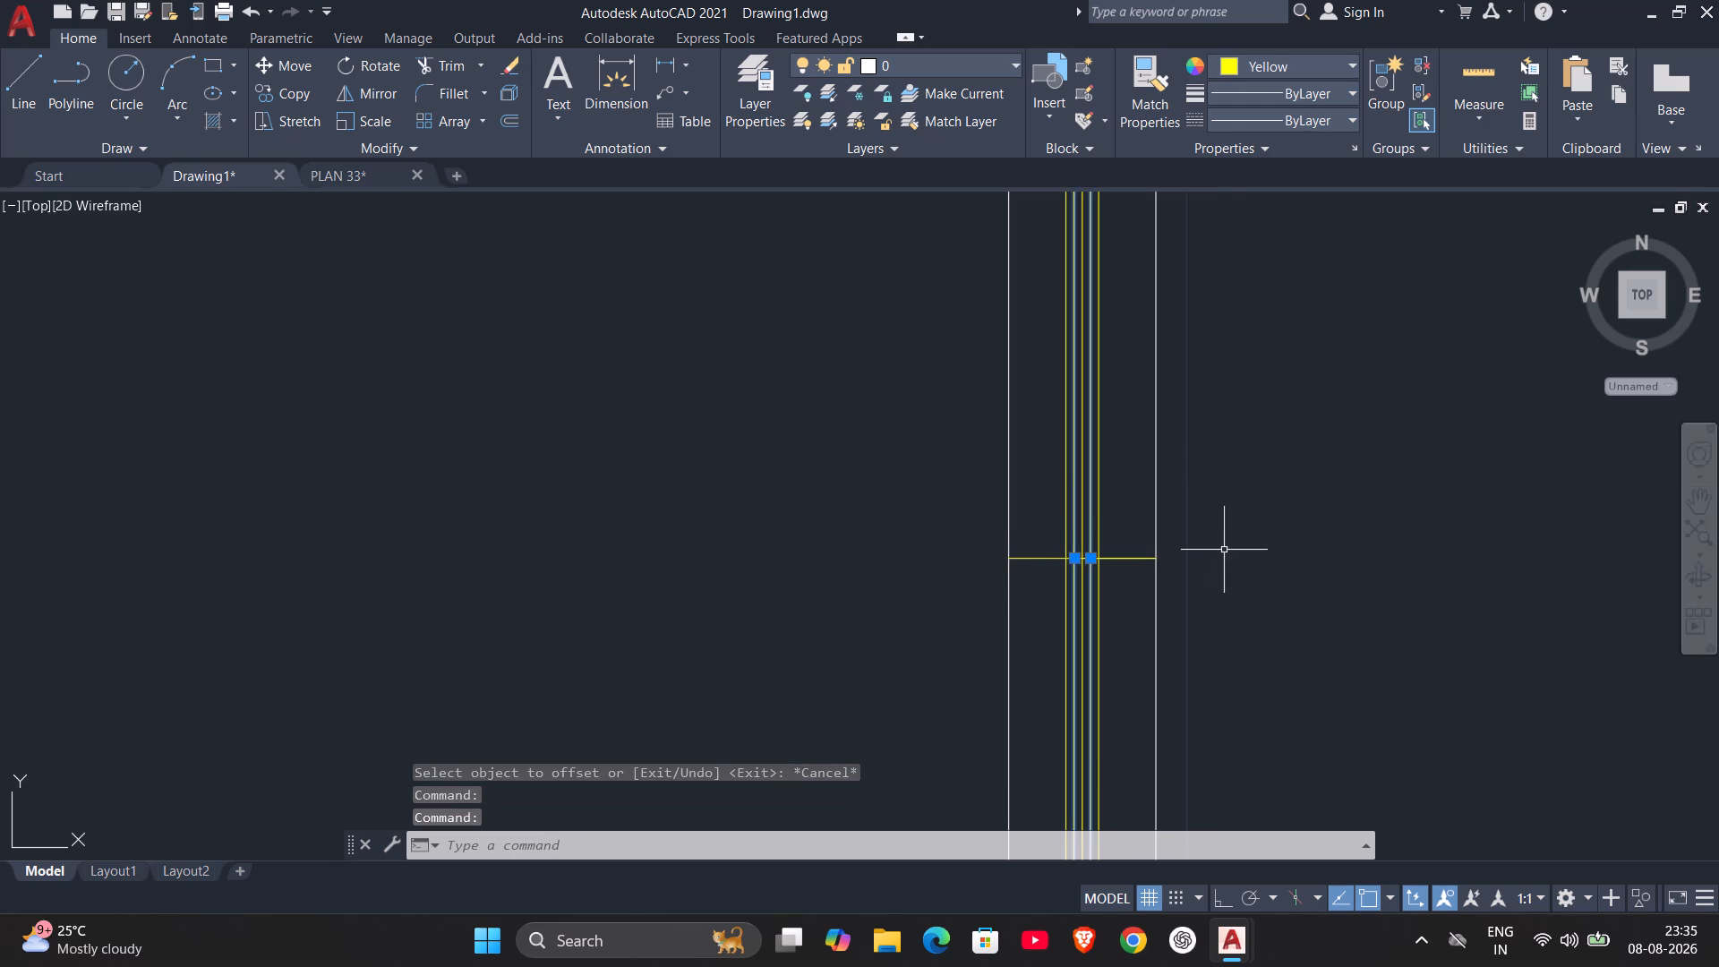
pyautogui.press('Delete')
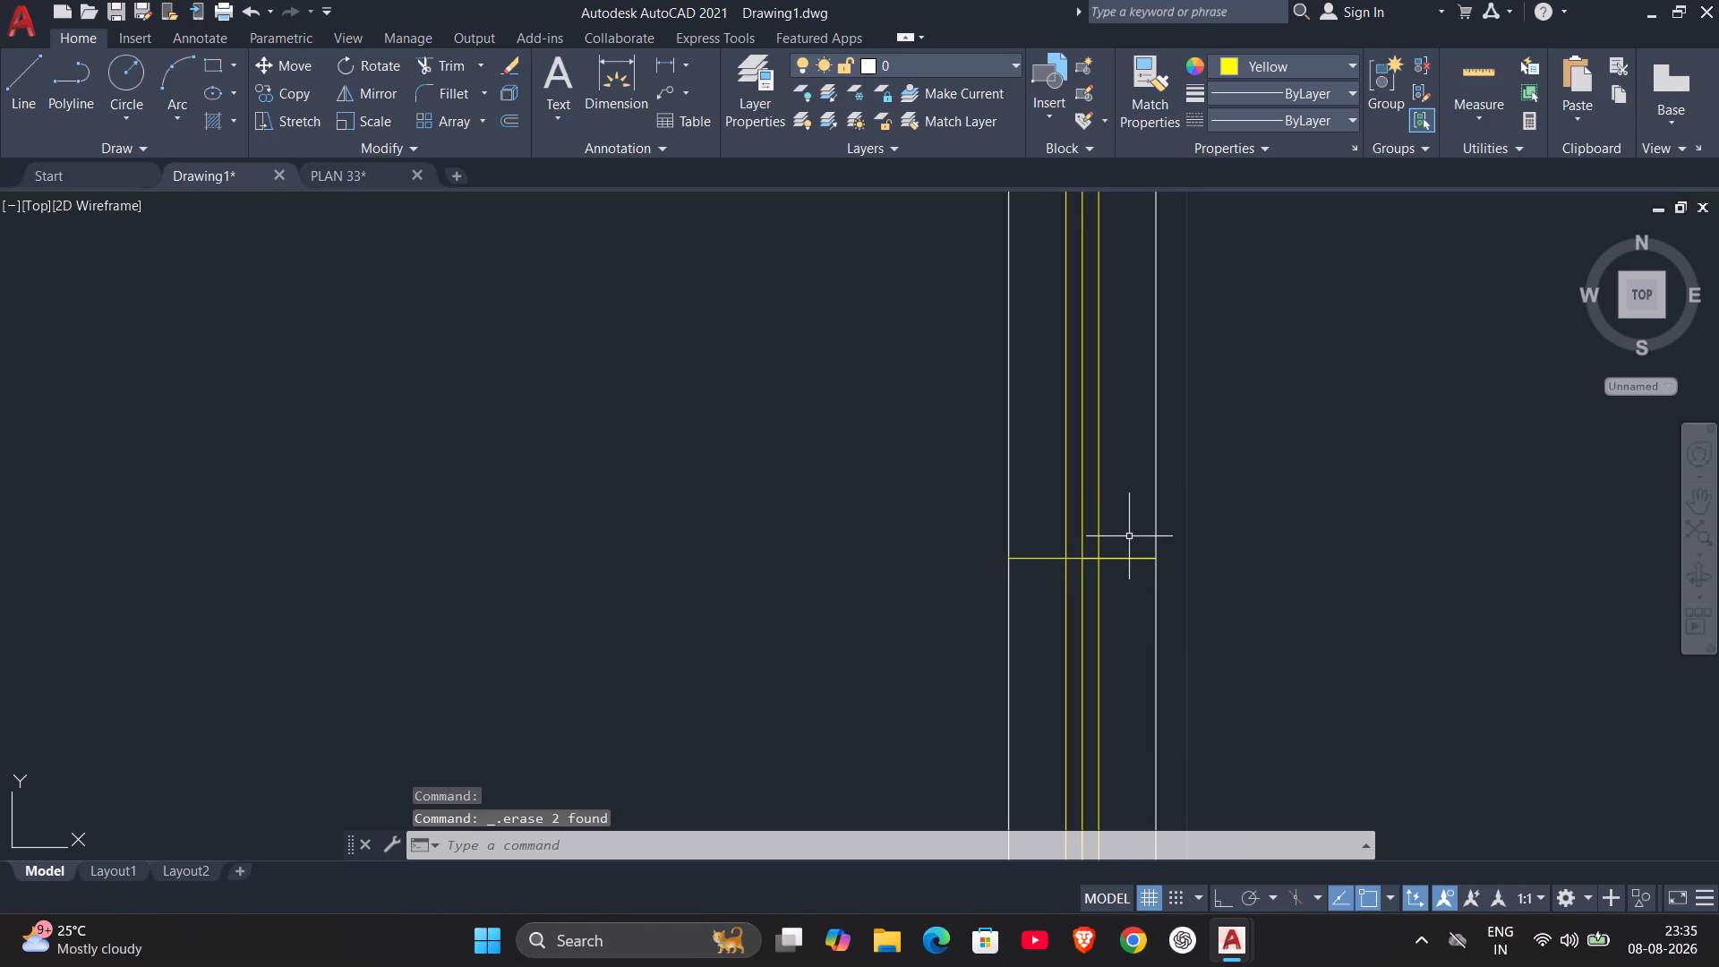
# Copy the finished partition-wall window into the open floor of the southeast room, from the west end of its middle crossline.
pyautogui.scroll(-2, 1087, 586)
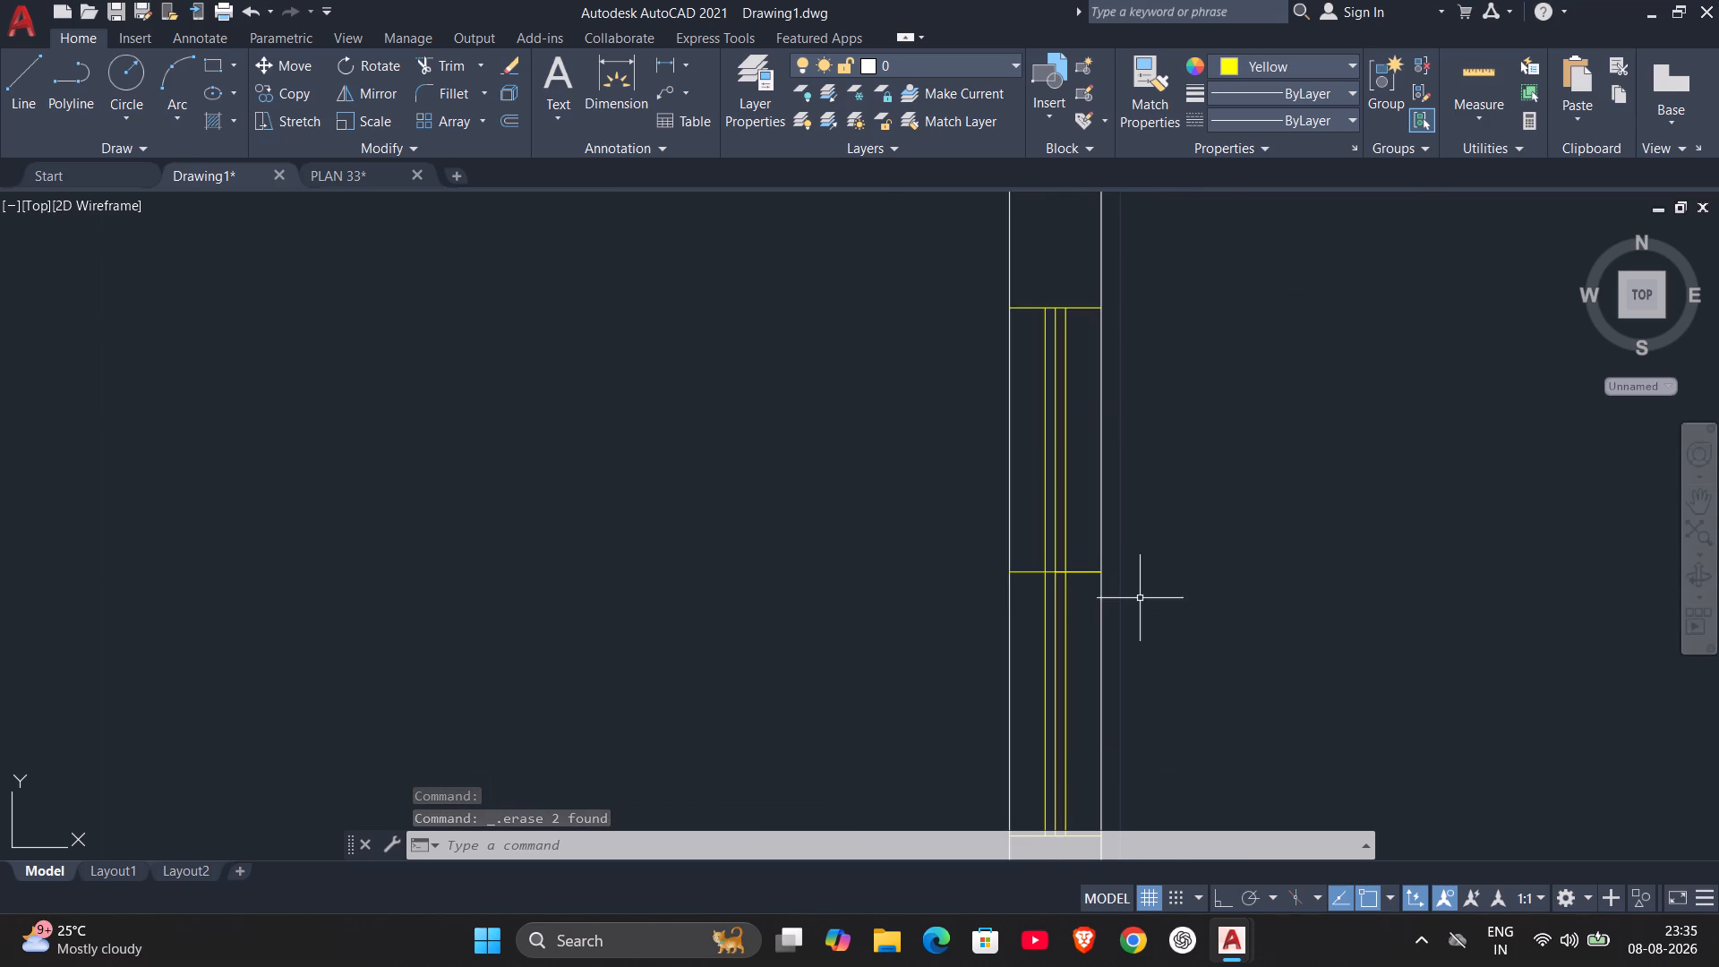
pyautogui.scroll(1, 1140, 598)
pyautogui.scroll(-4, 1142, 596)
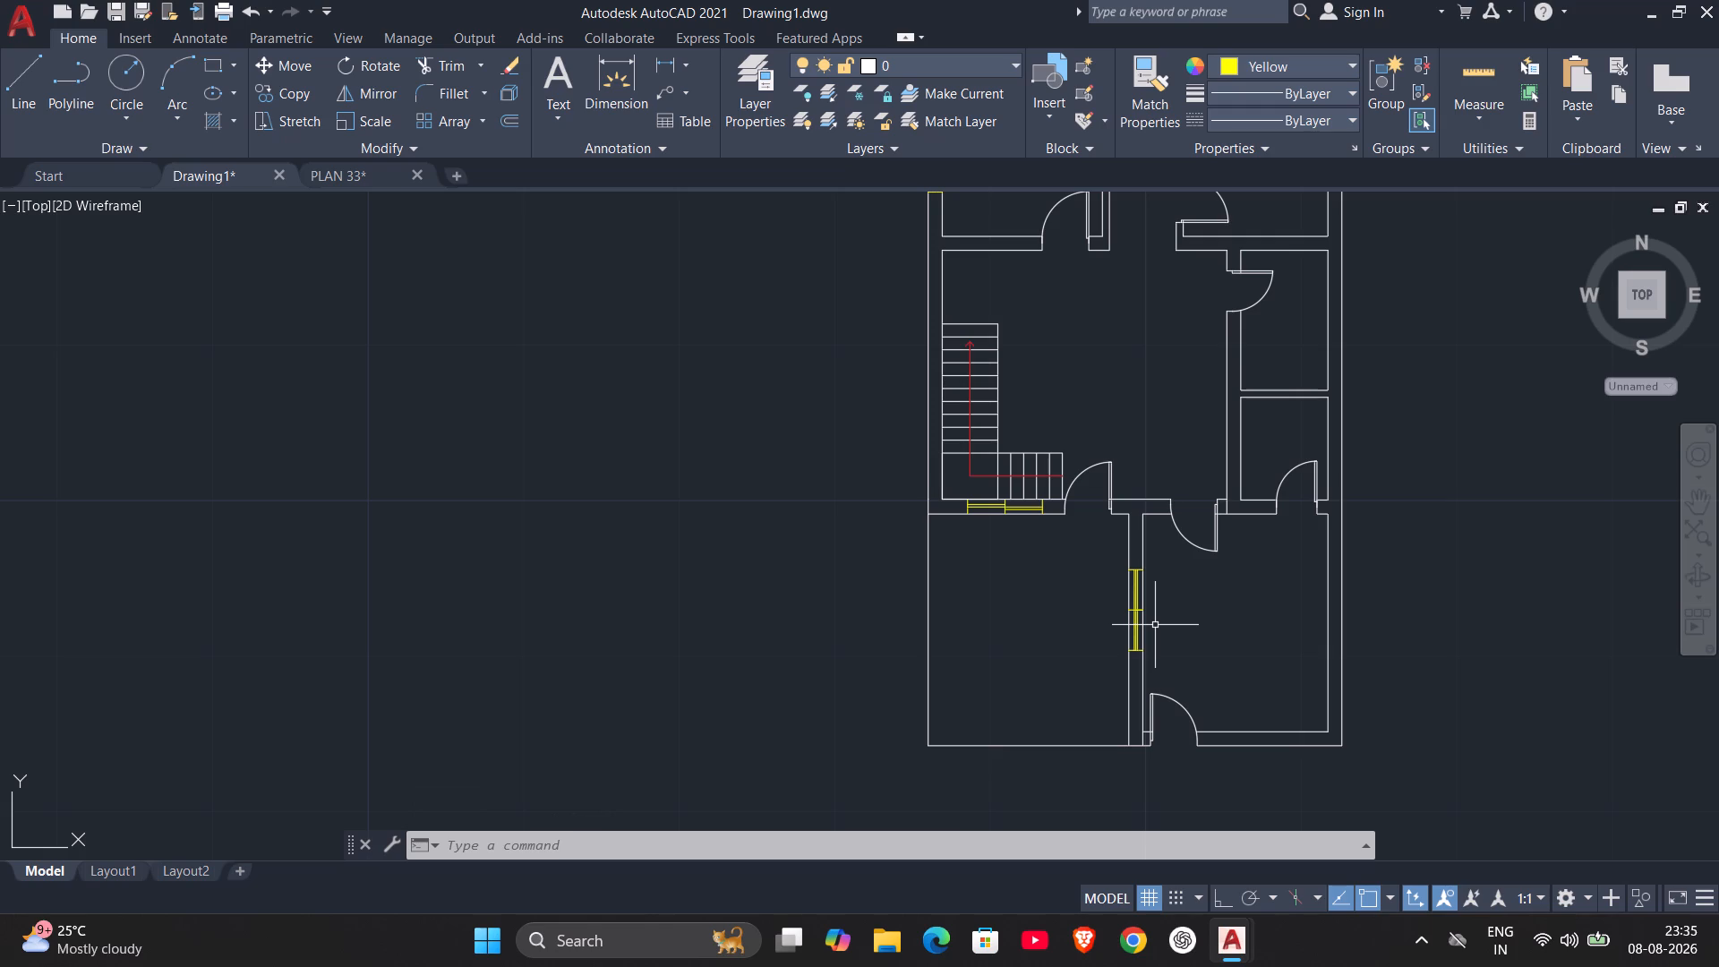
pyautogui.click(1081, 547)
pyautogui.click(1193, 685)
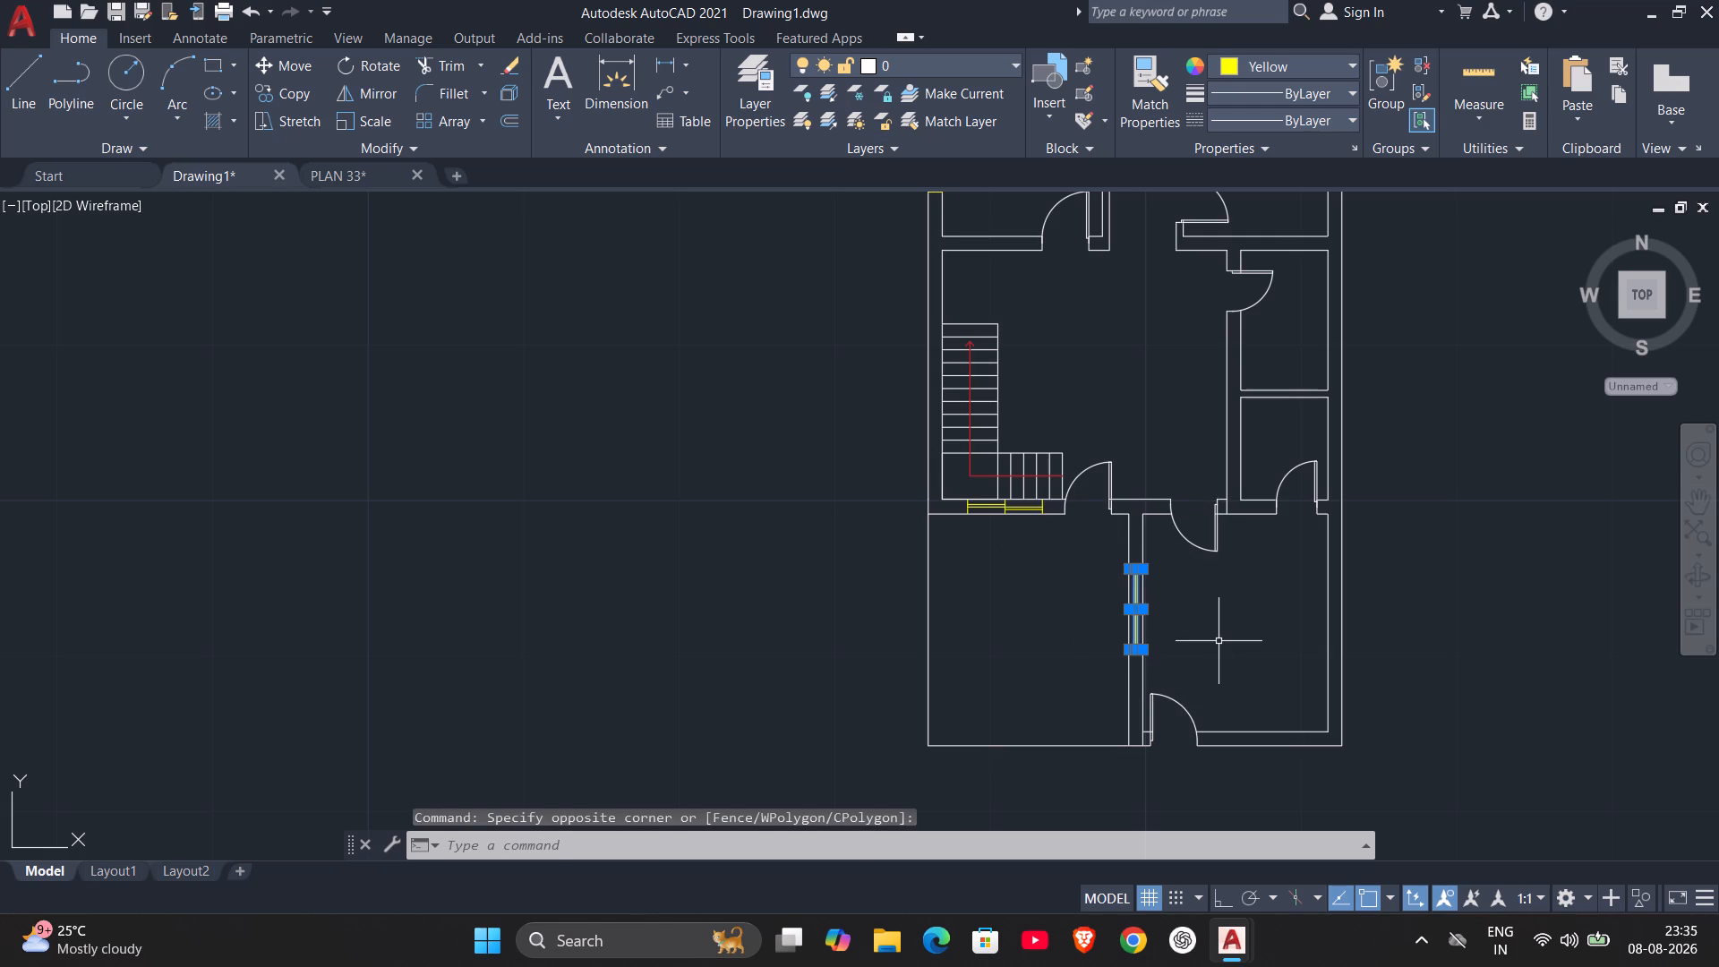
pyautogui.write('CO')
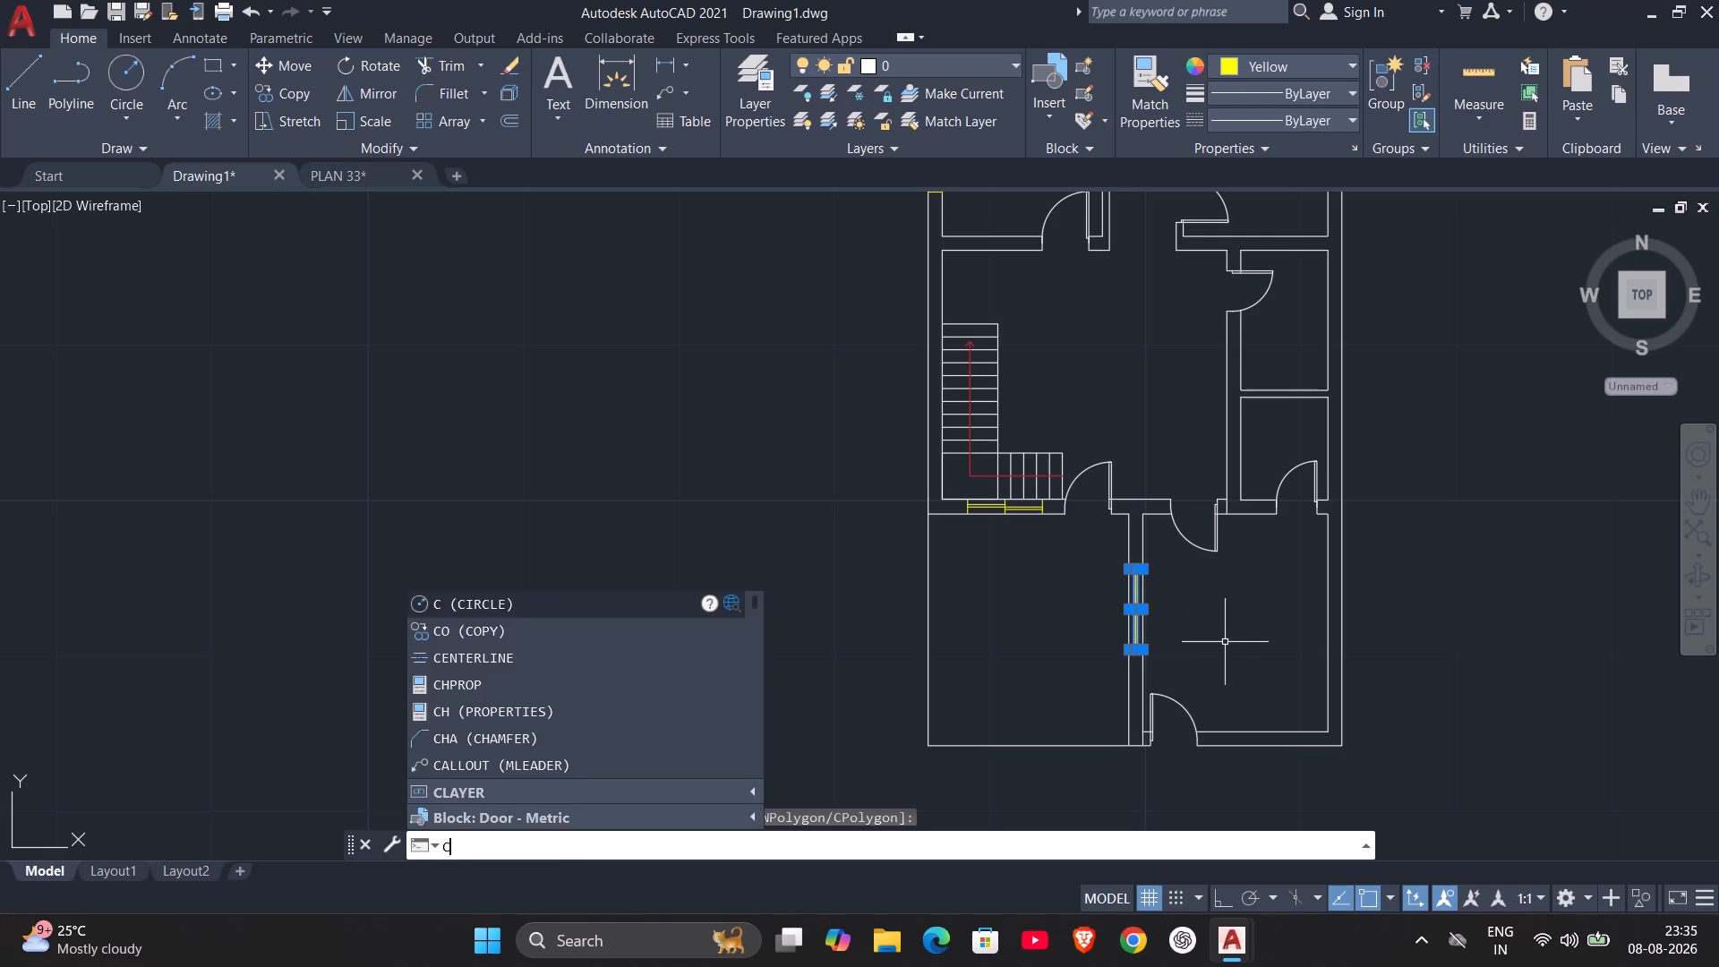
pyautogui.press('Return')
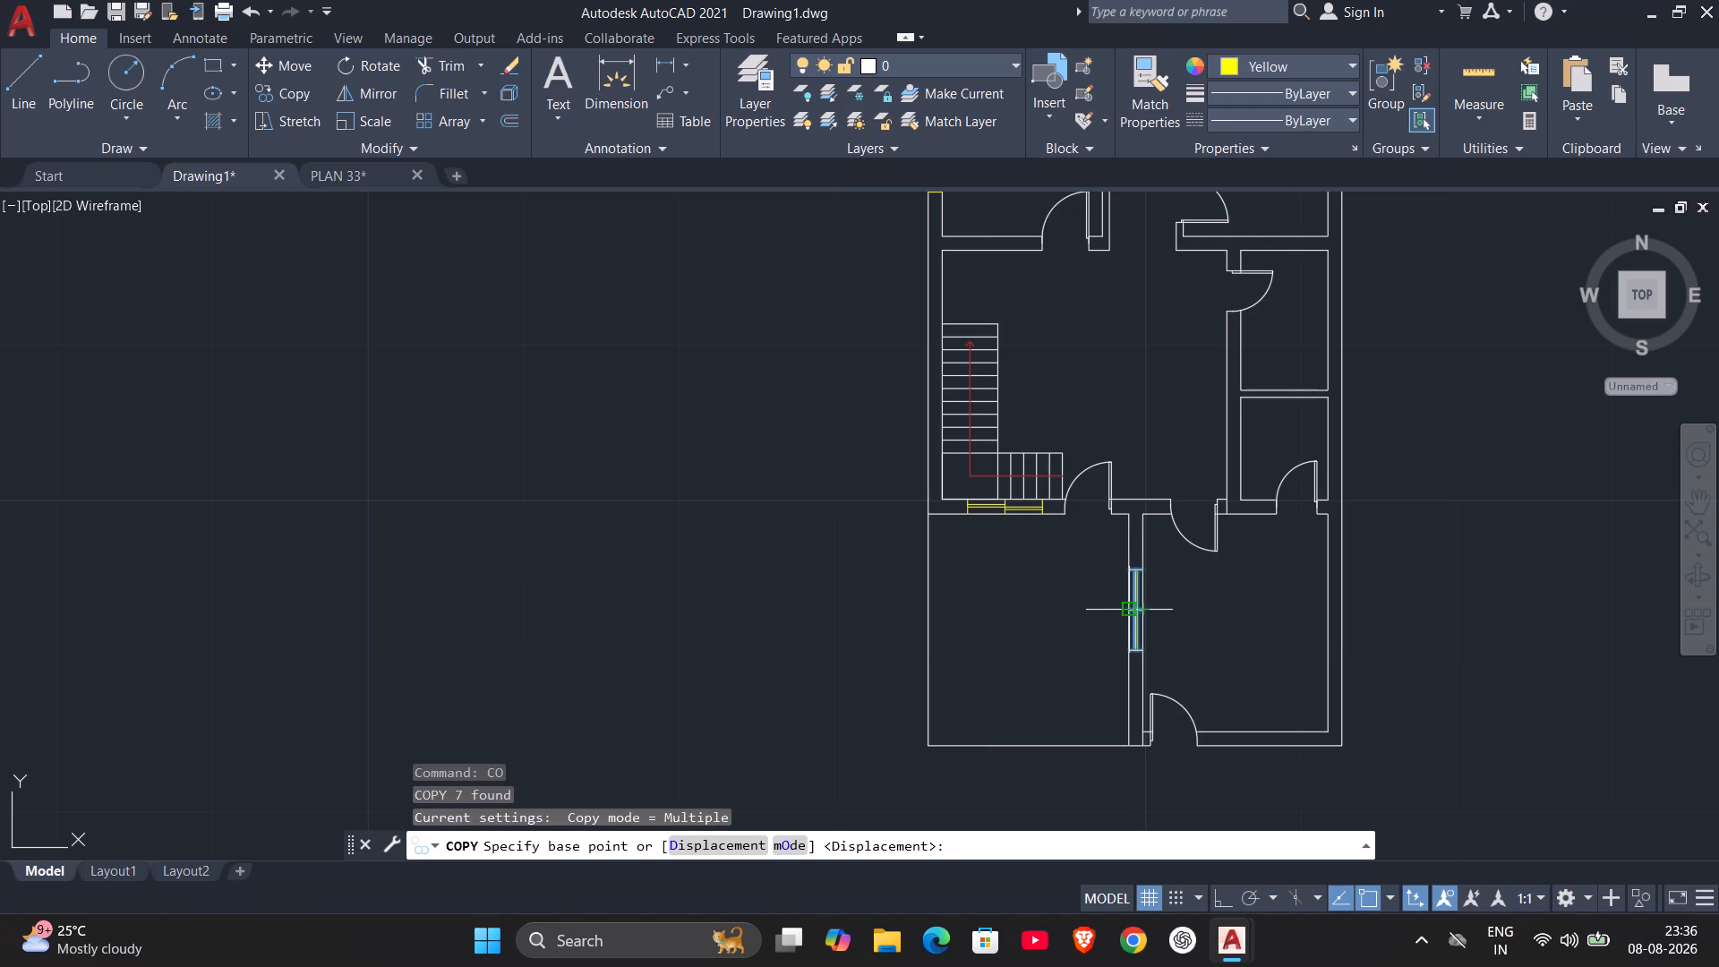
pyautogui.click(1130, 608)
pyautogui.click(1245, 667)
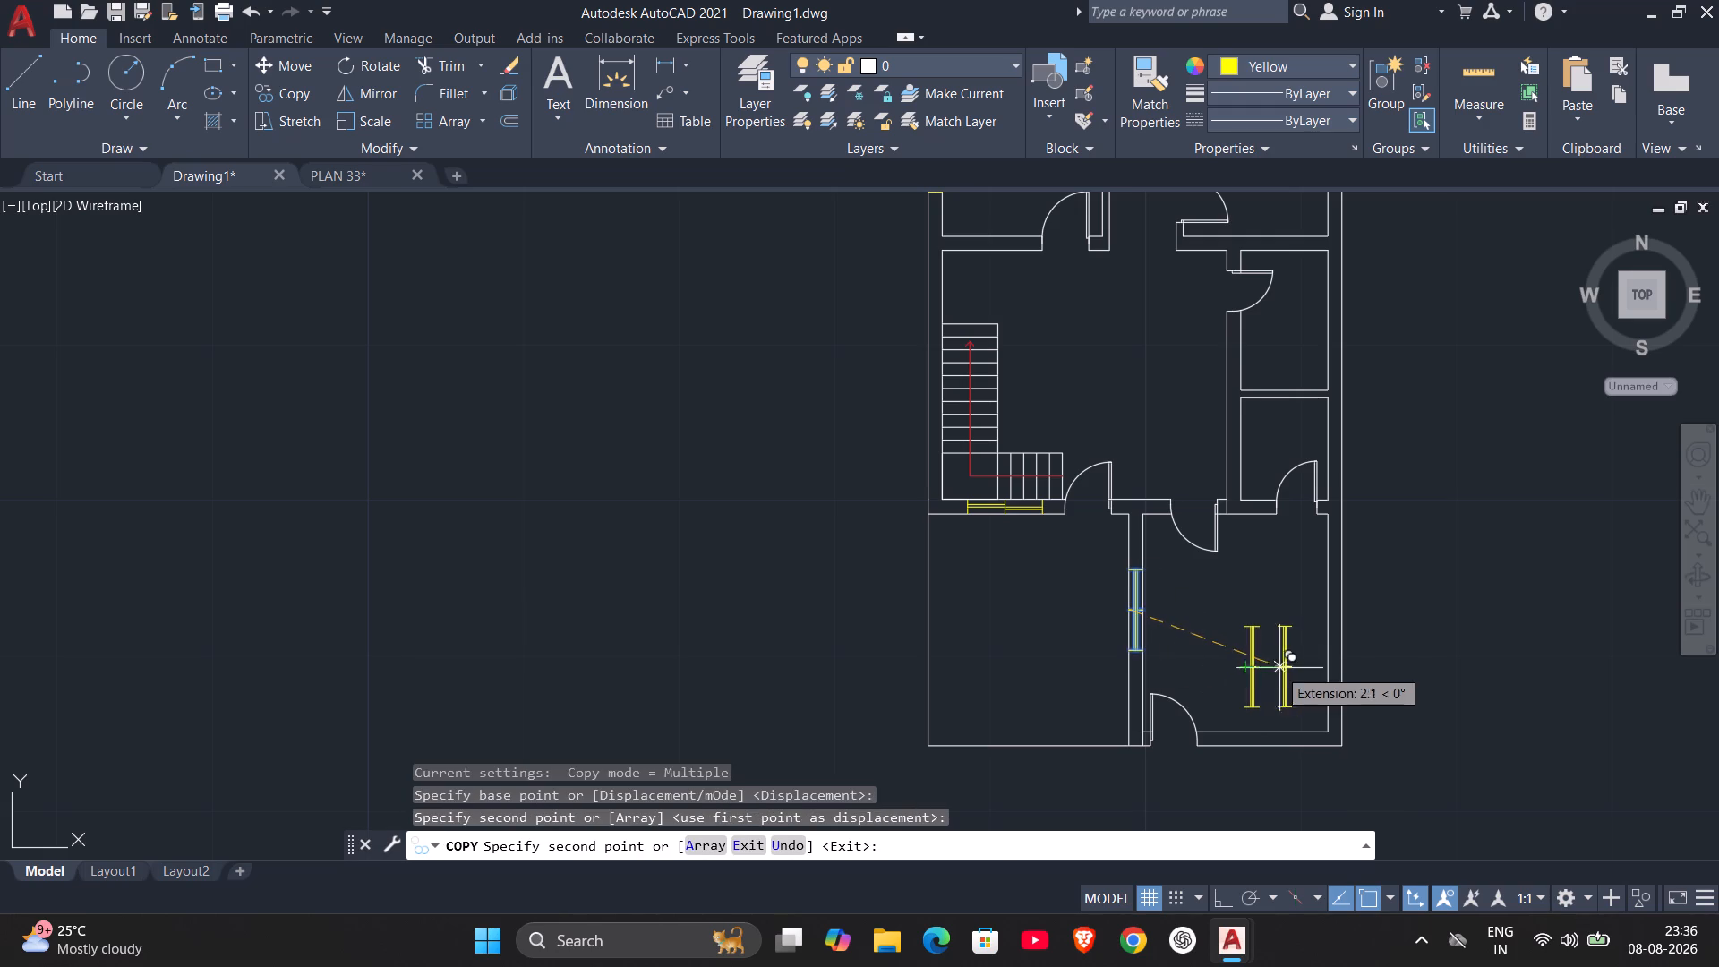
pyautogui.press('Escape')
# With Ortho on, rotate the window copy 270° about its southwest corner so that it lies east-west.
pyautogui.click(1216, 601)
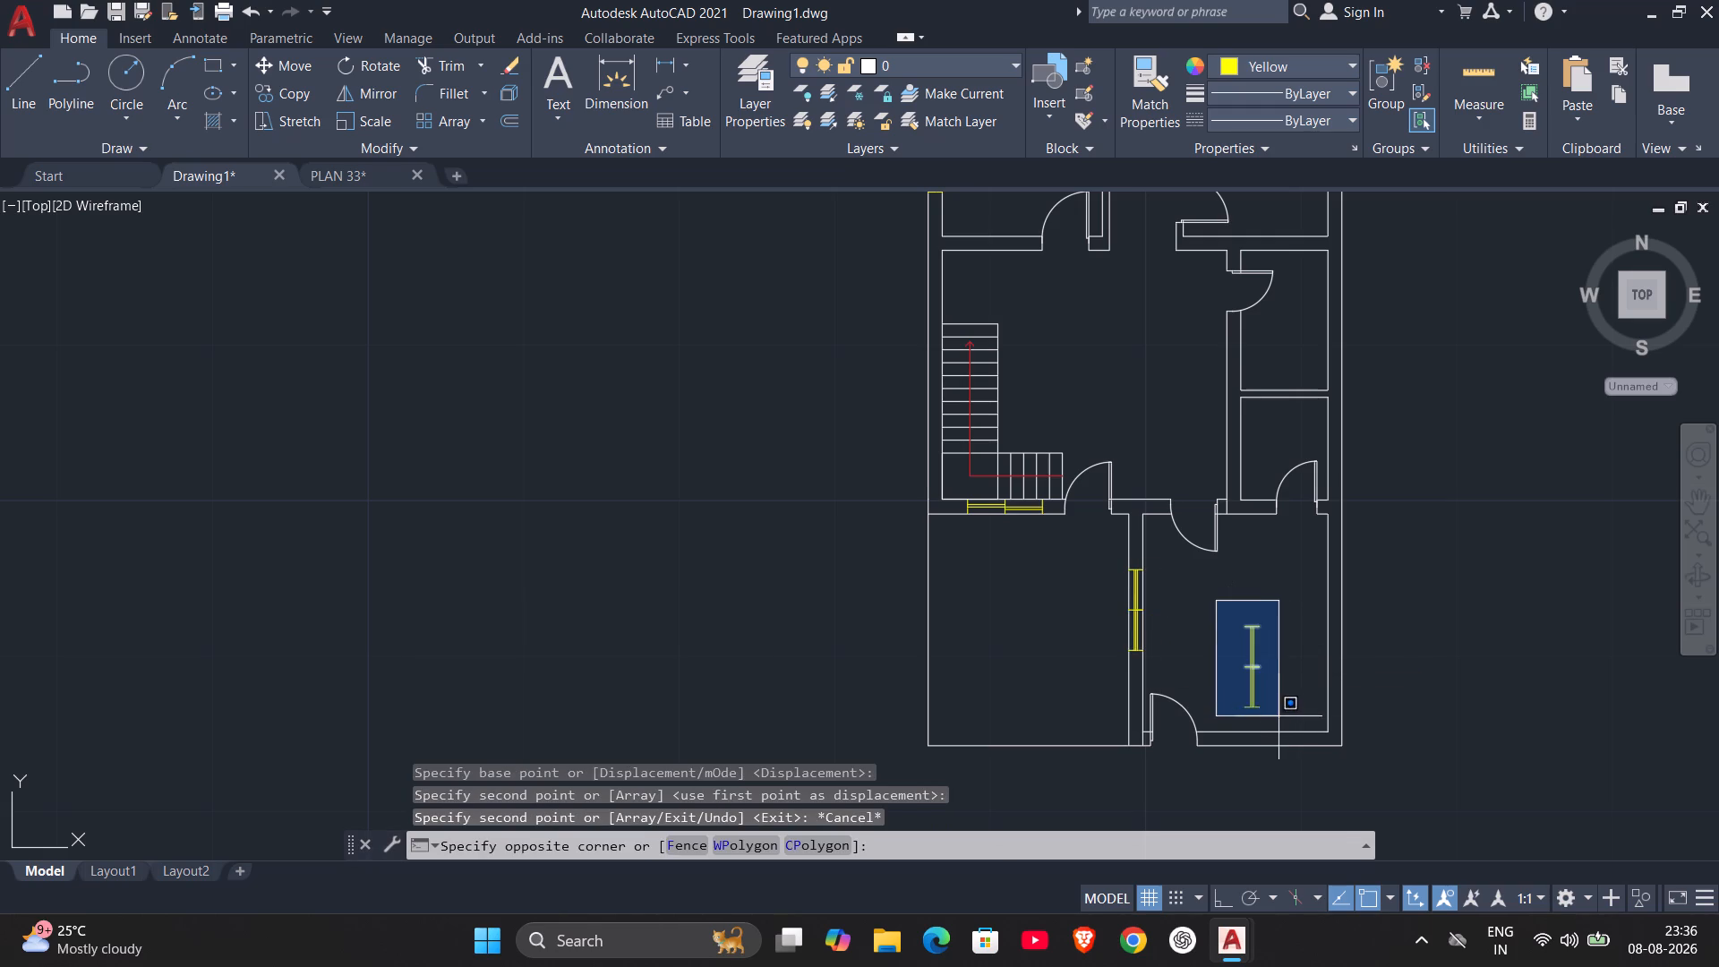
pyautogui.click(1287, 723)
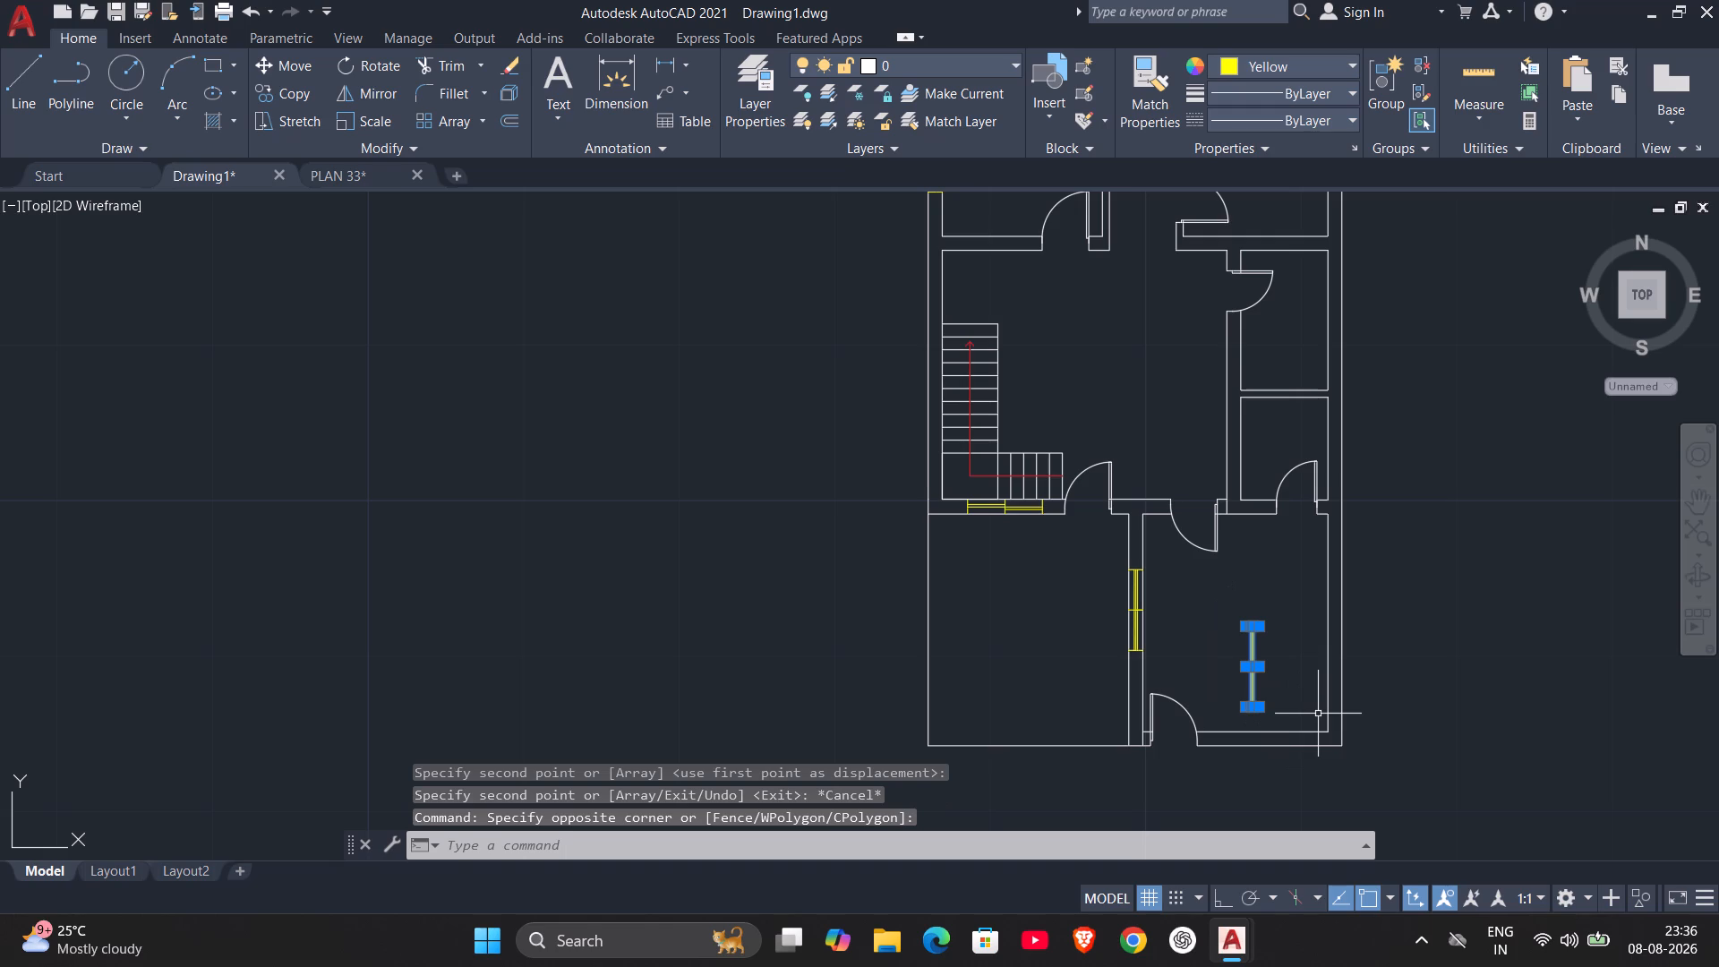
pyautogui.press('F8')
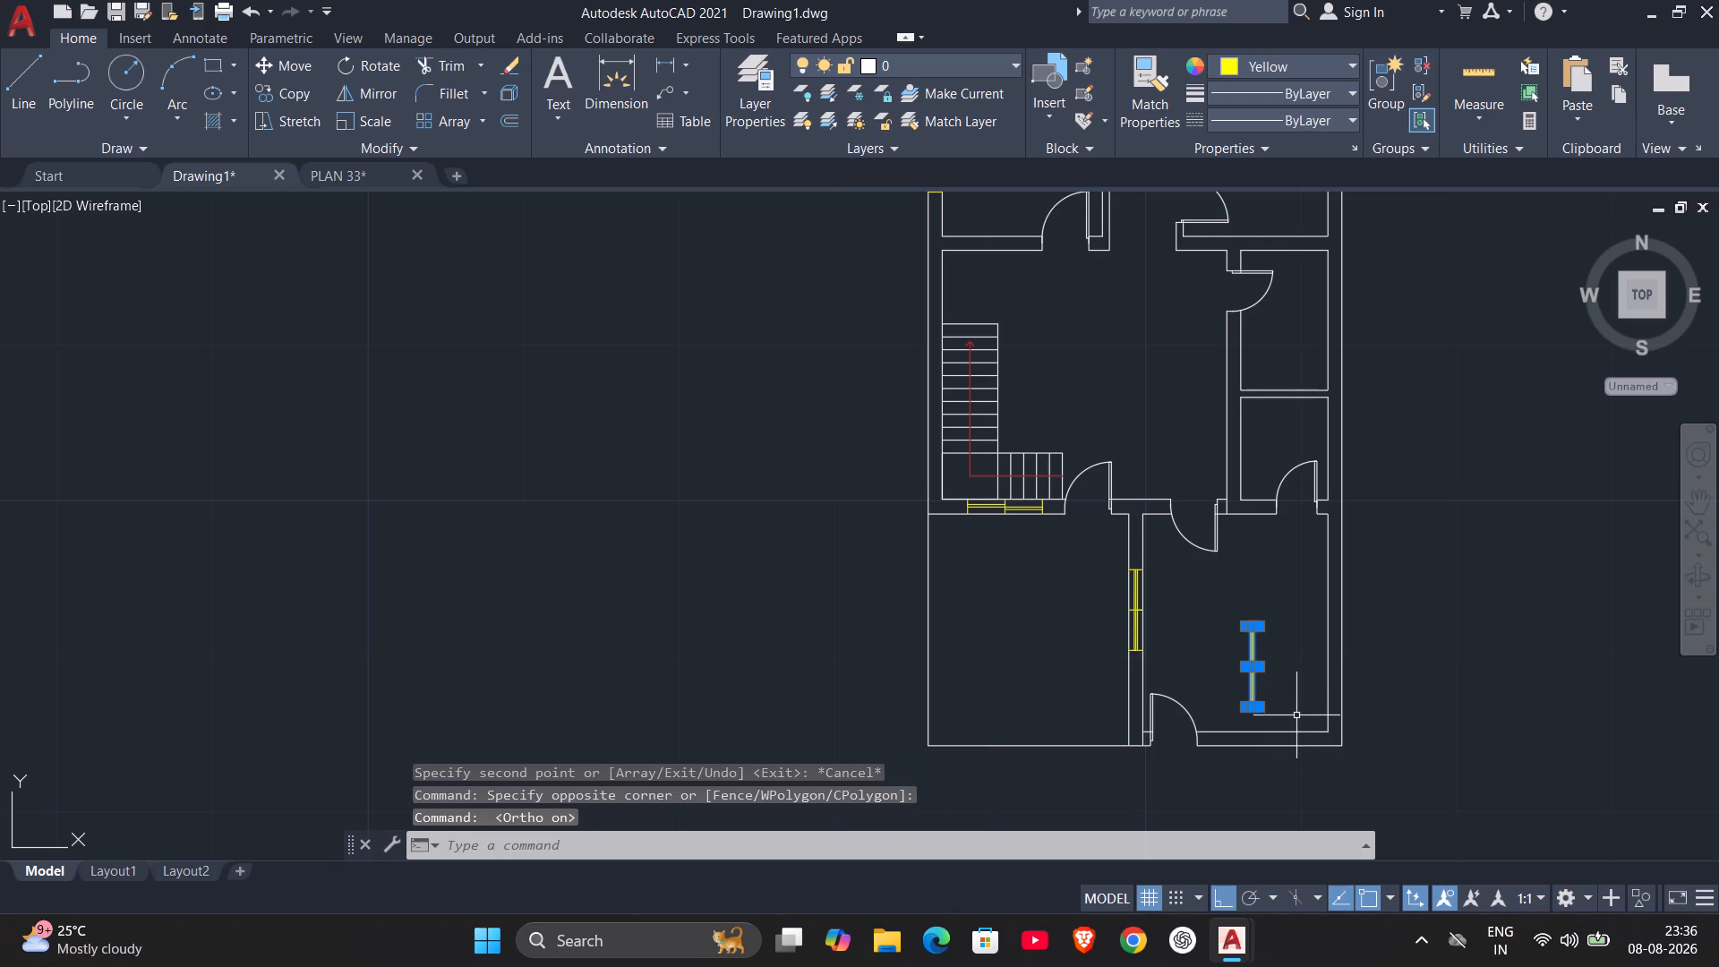
pyautogui.write('RO')
pyautogui.press('Return')
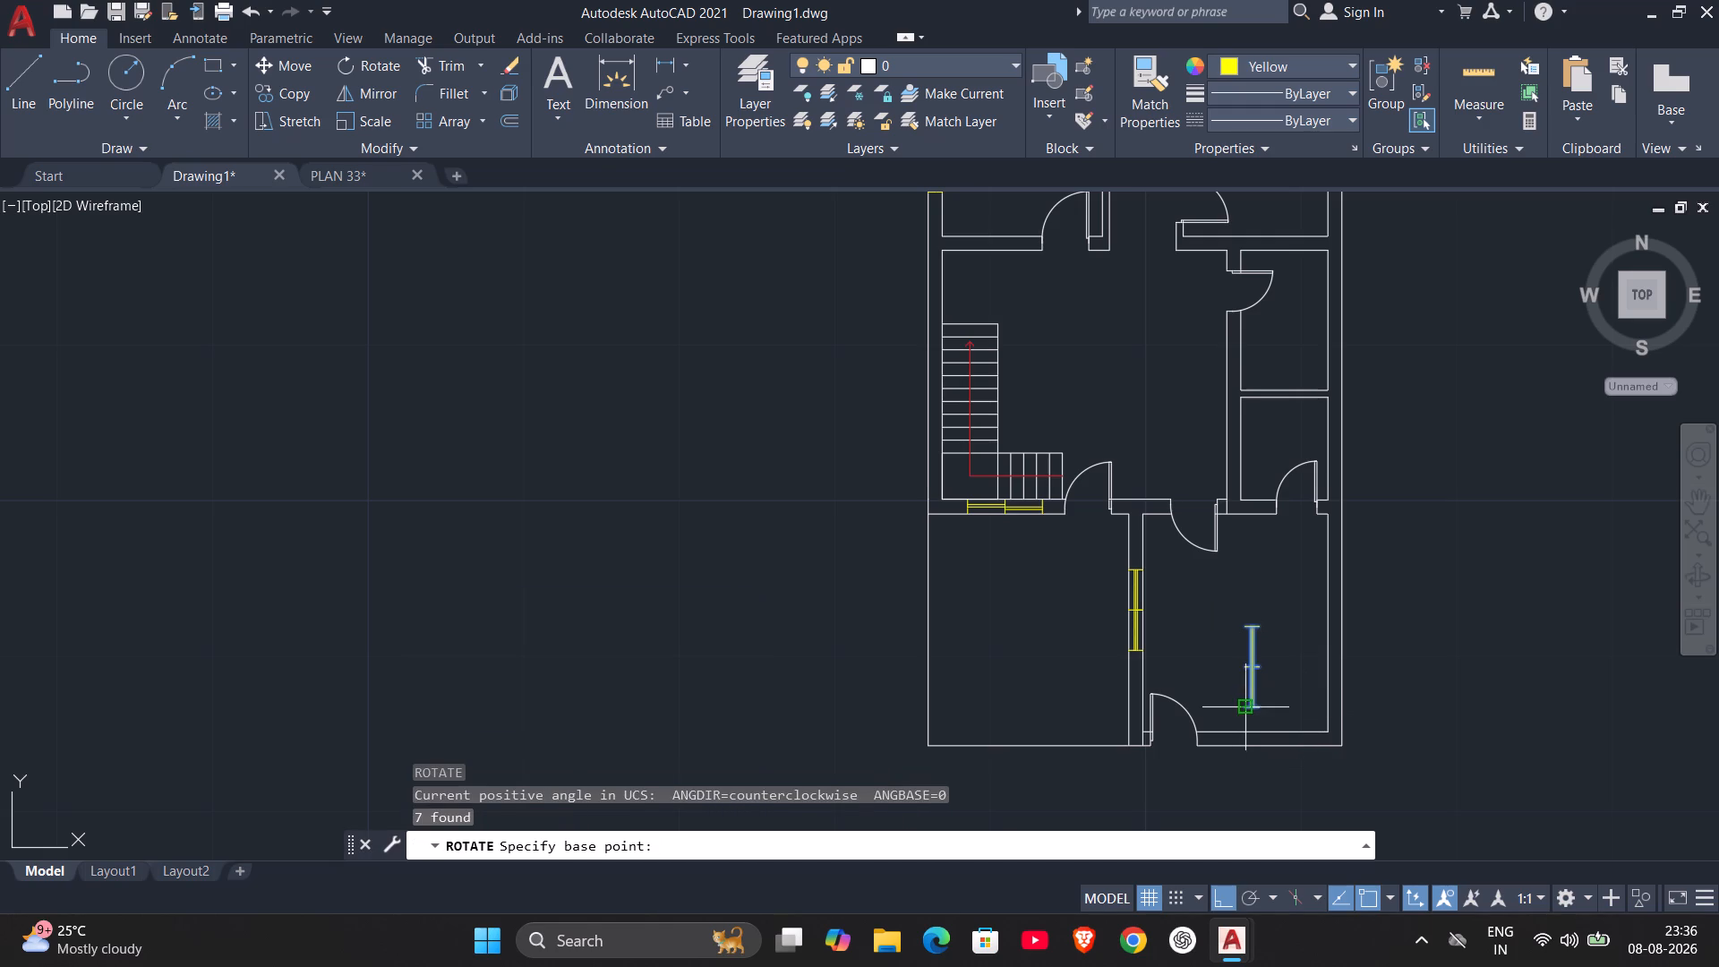
pyautogui.click(1249, 707)
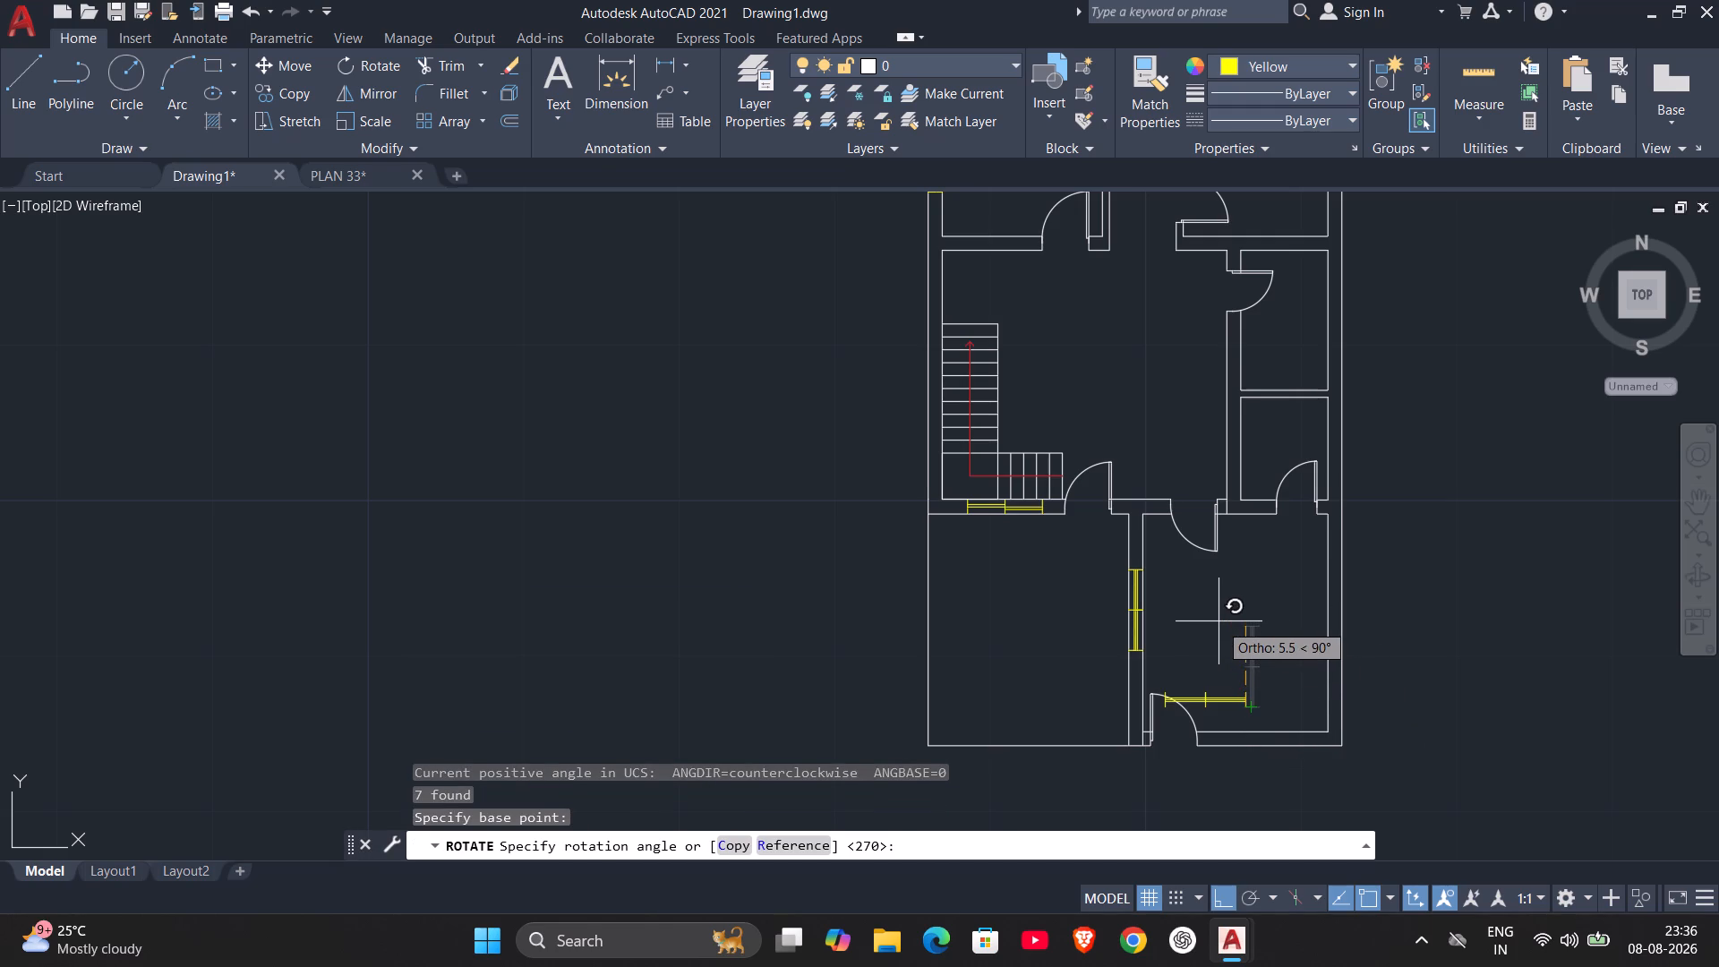
pyautogui.click(1183, 824)
# With Ortho off, move the rotated window copy by its middle crossline's south end onto the south wall's outer face, east of the door.
pyautogui.click(1219, 675)
pyautogui.click(1372, 774)
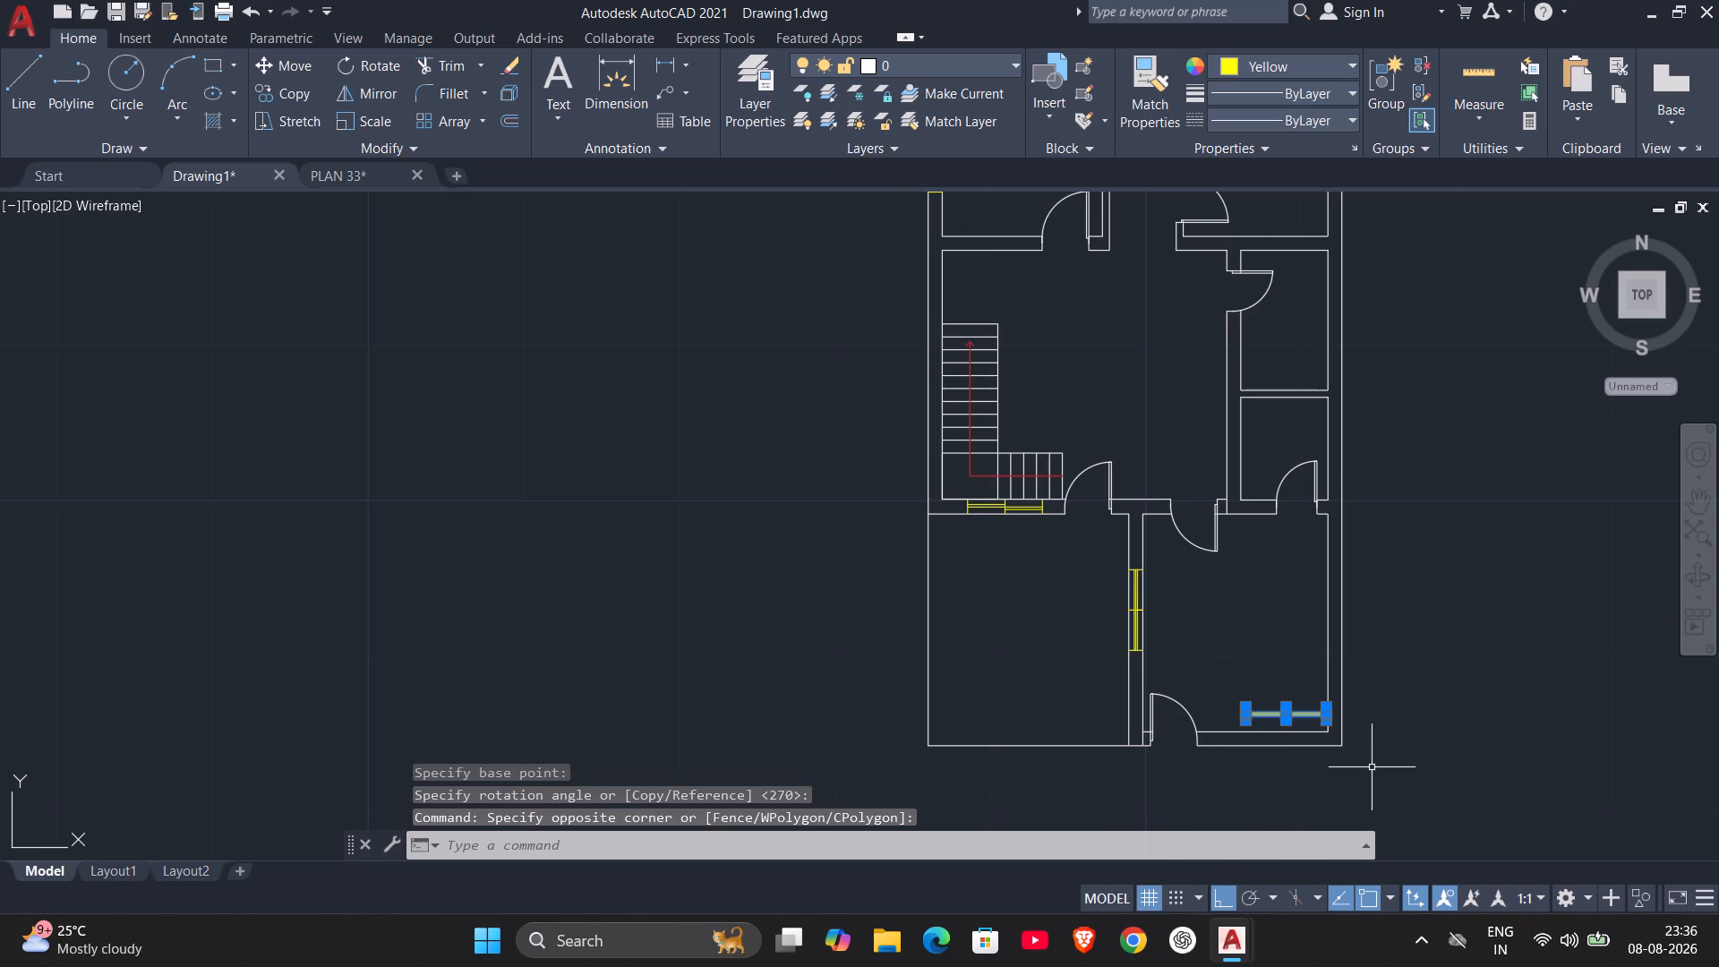
pyautogui.press('m')
pyautogui.press('Return')
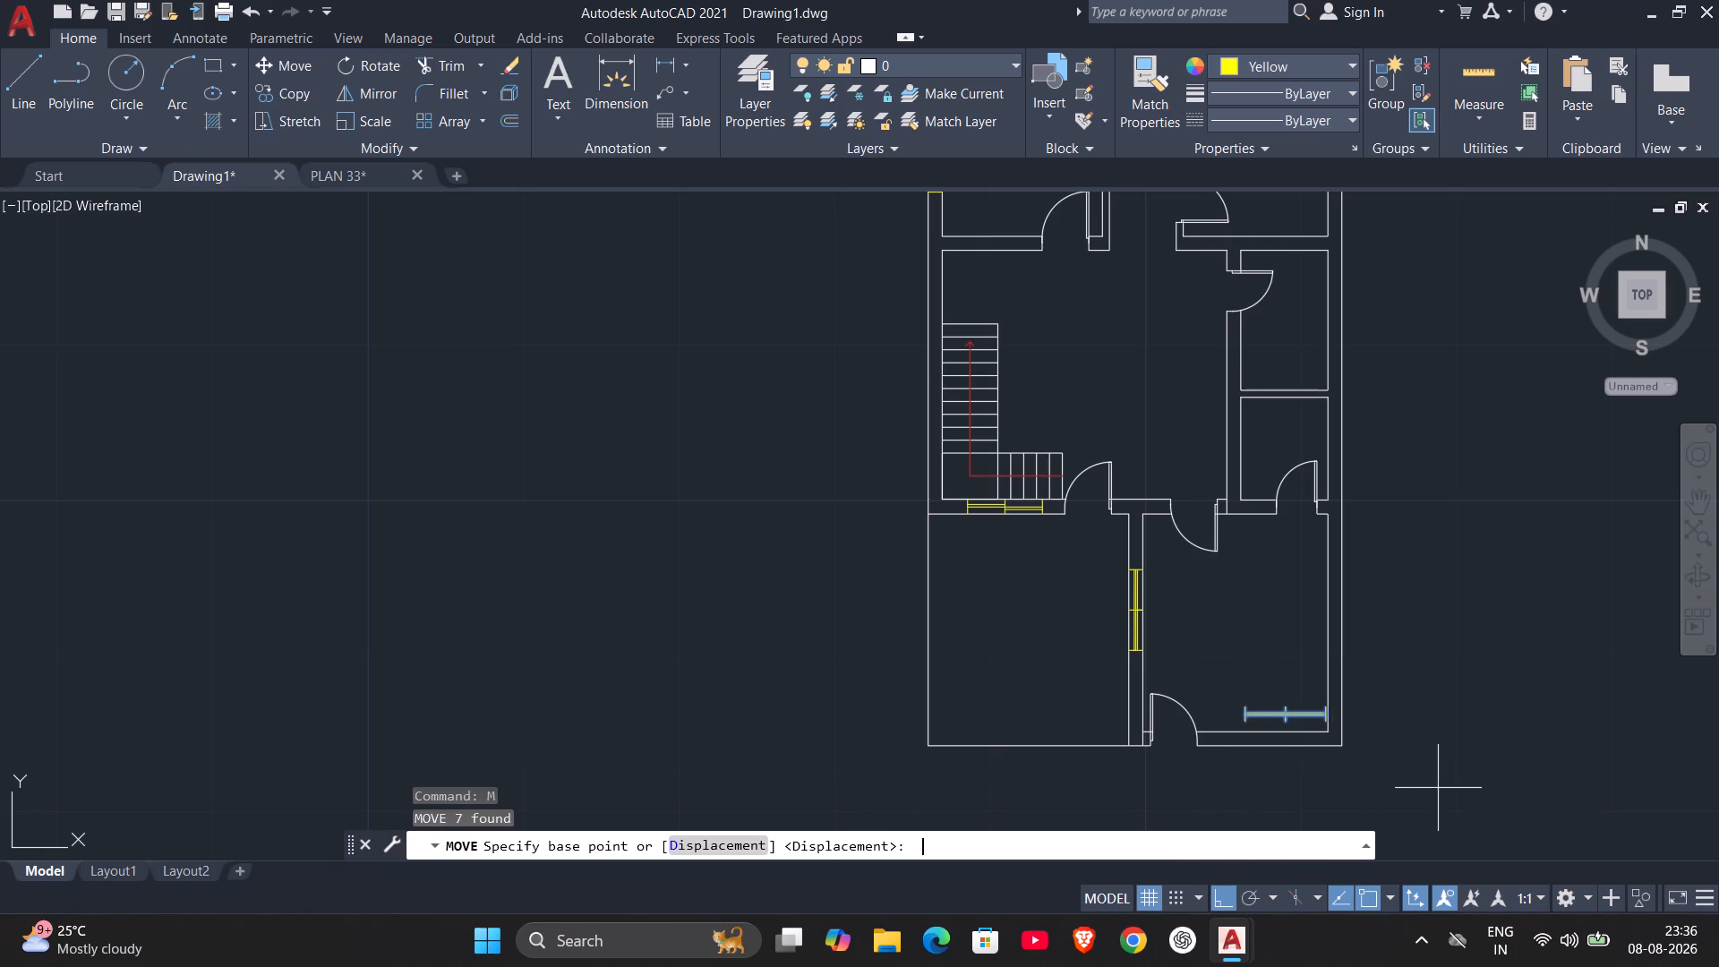
pyautogui.scroll(3, 1260, 733)
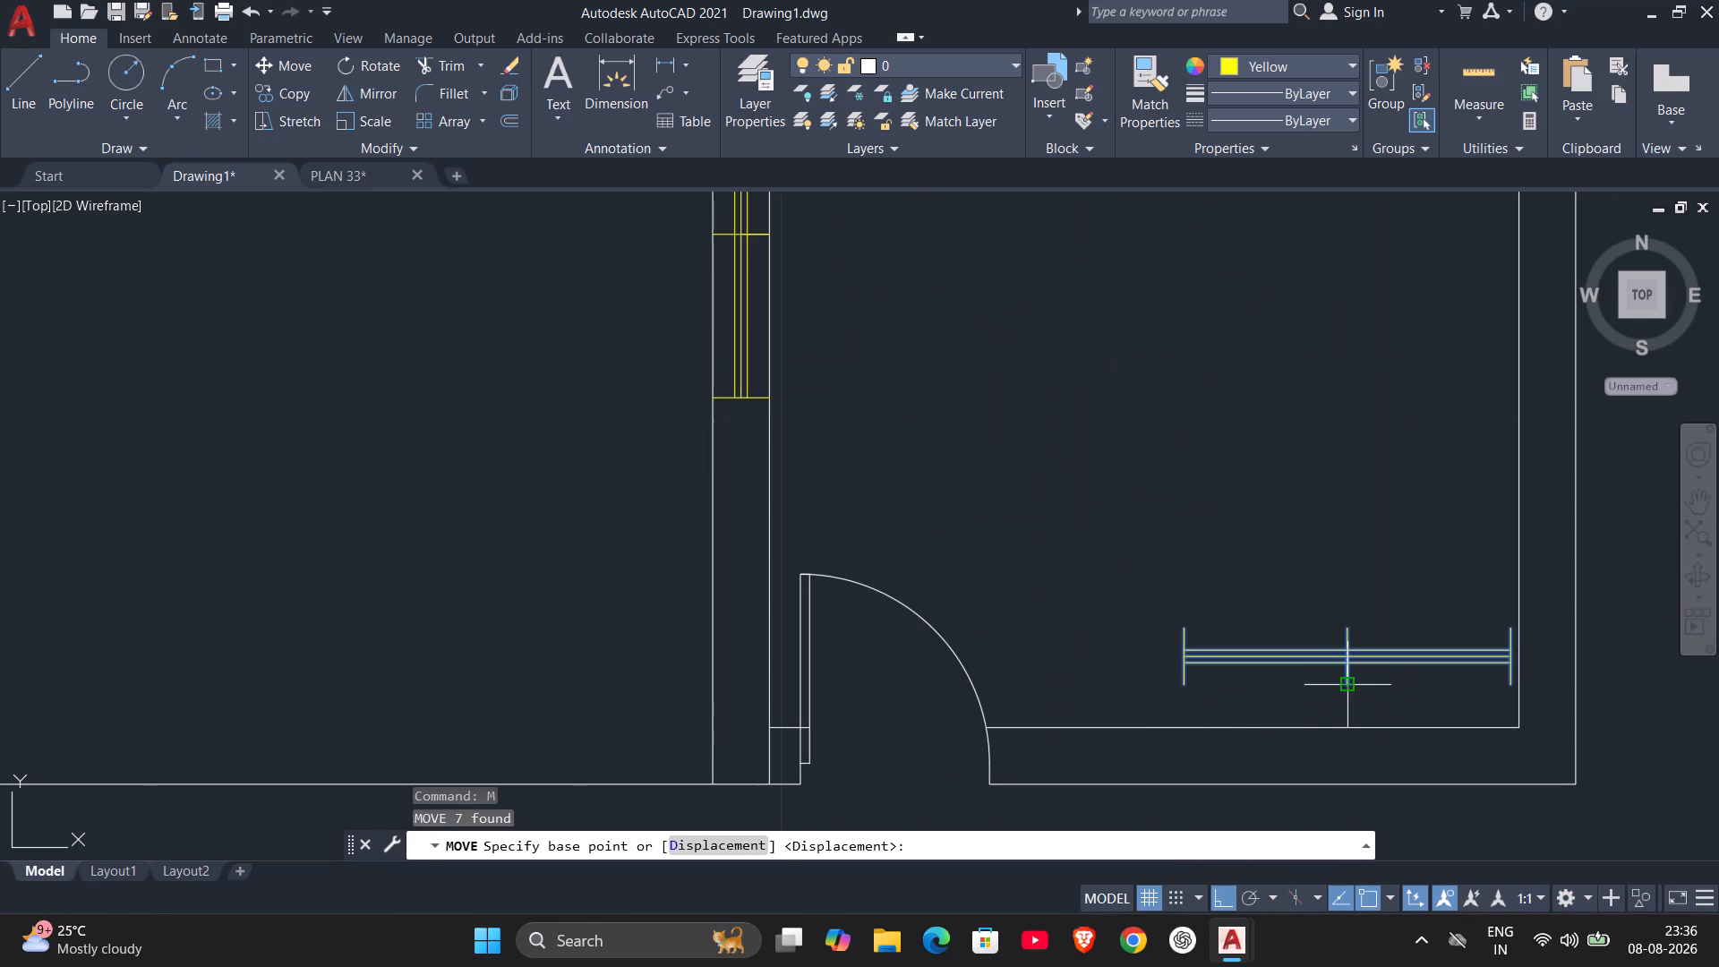
pyautogui.click(1345, 689)
pyautogui.press('F8')
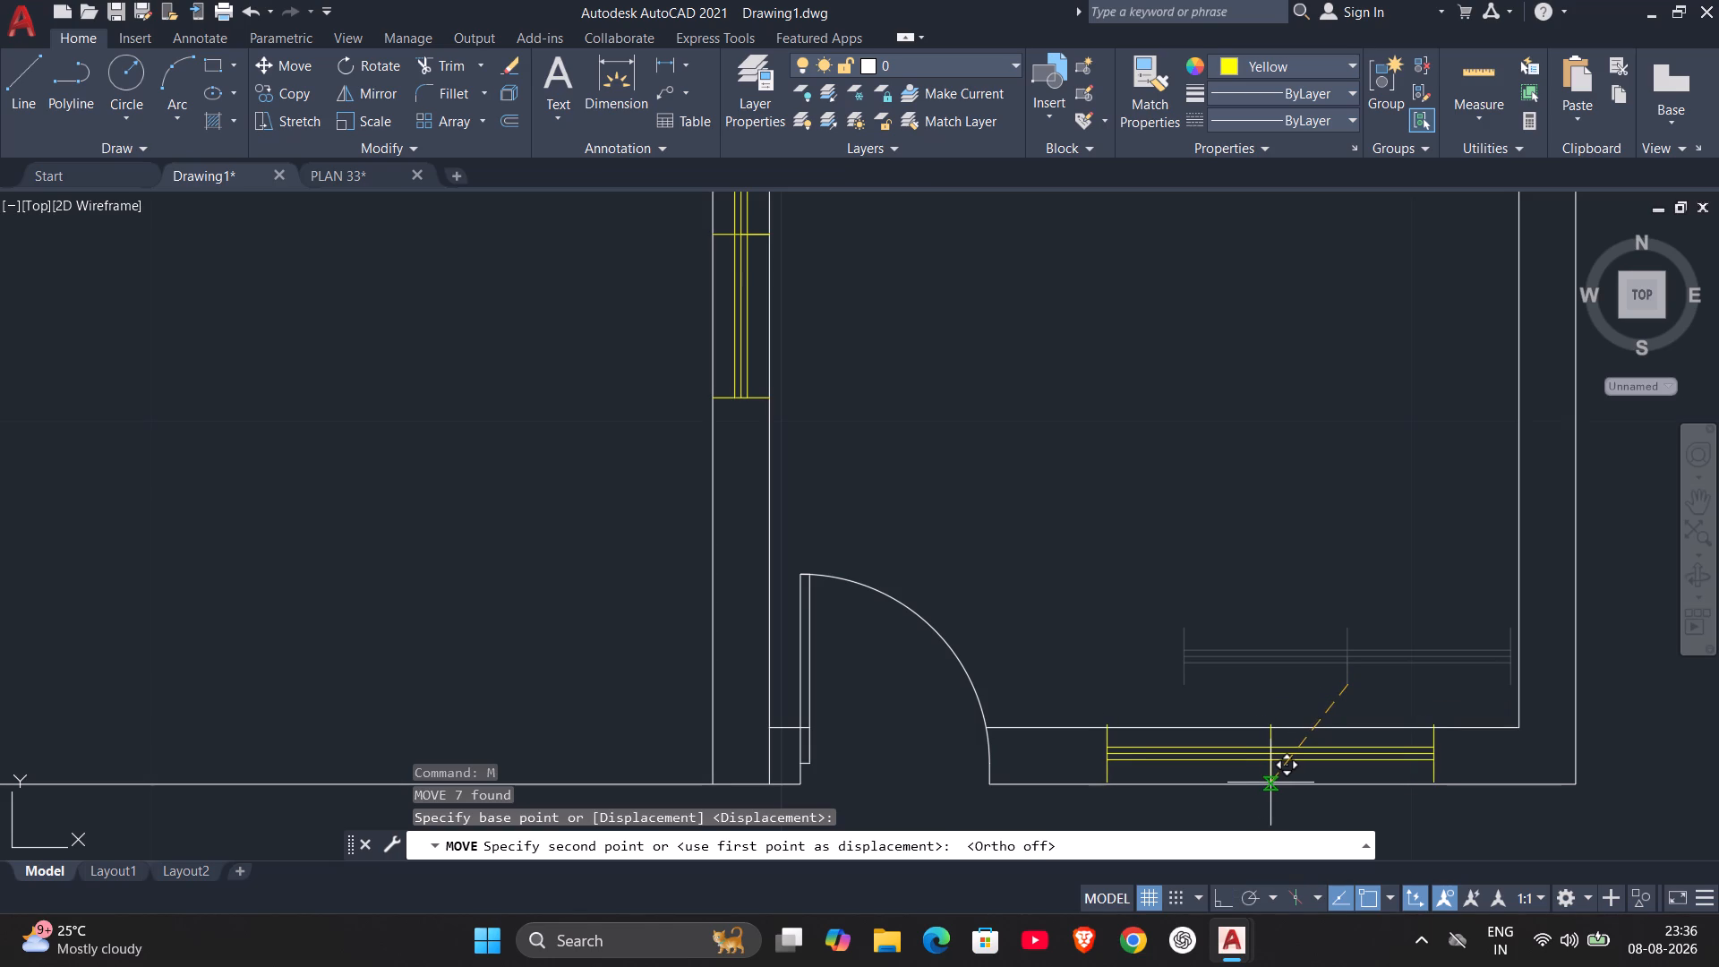
pyautogui.scroll(2, 1270, 783)
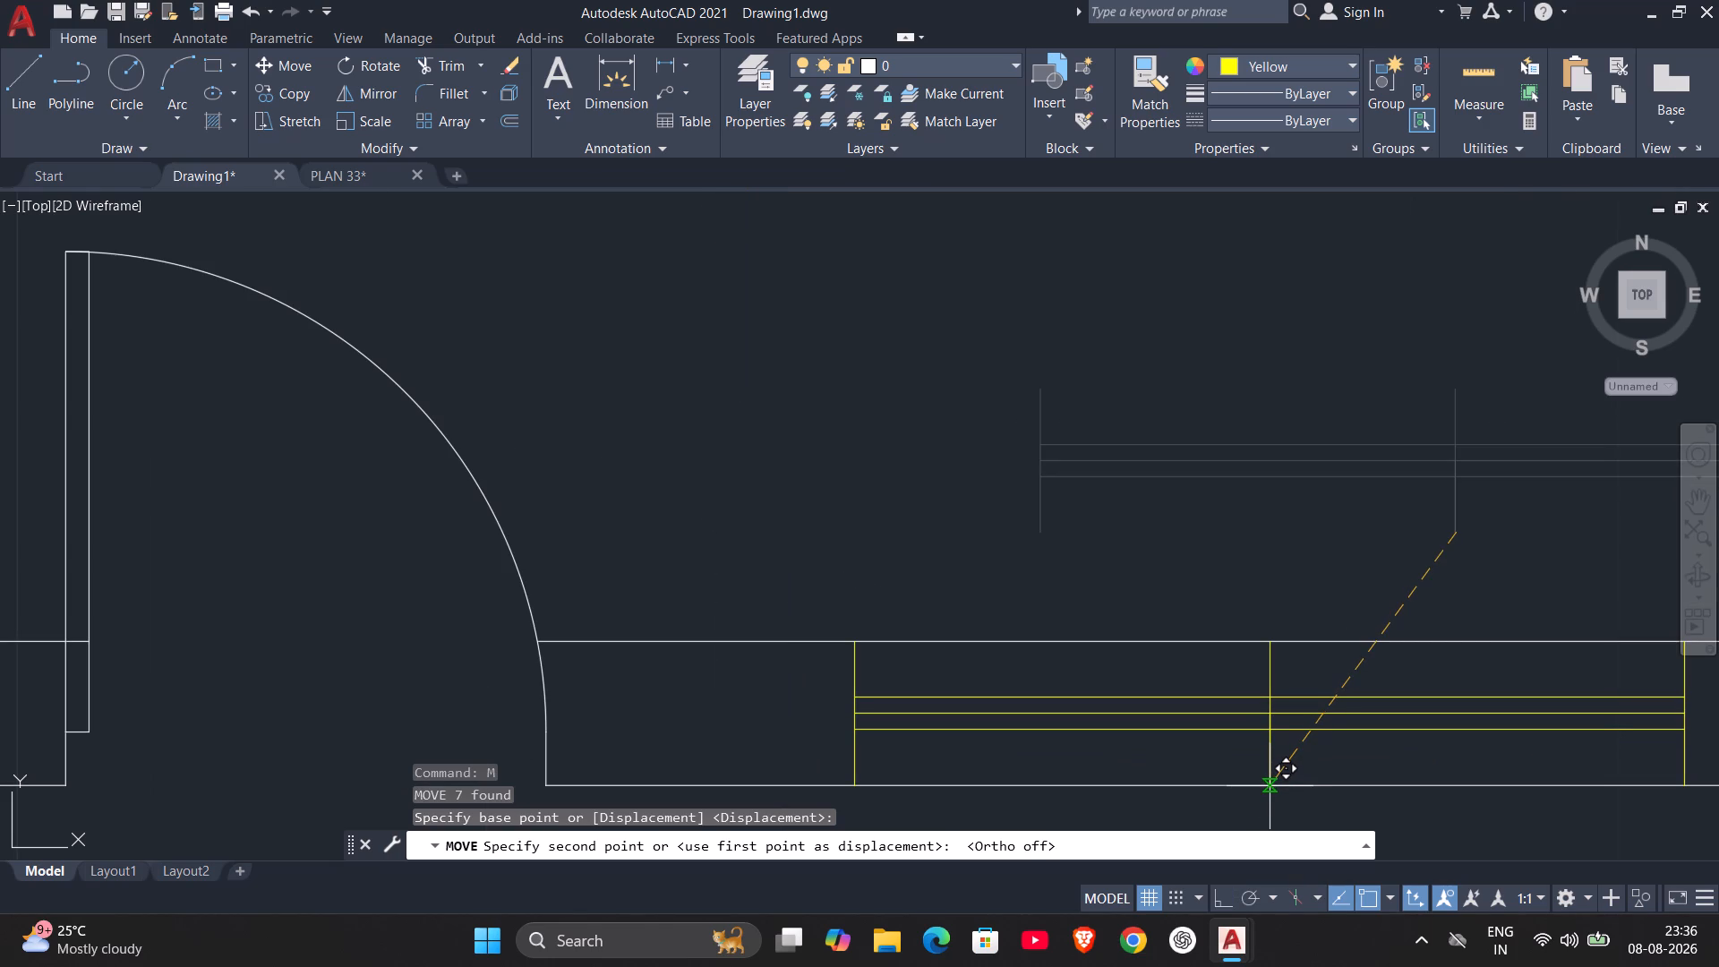
pyautogui.click(1270, 786)
pyautogui.scroll(-4, 1306, 631)
pyautogui.press('Escape')
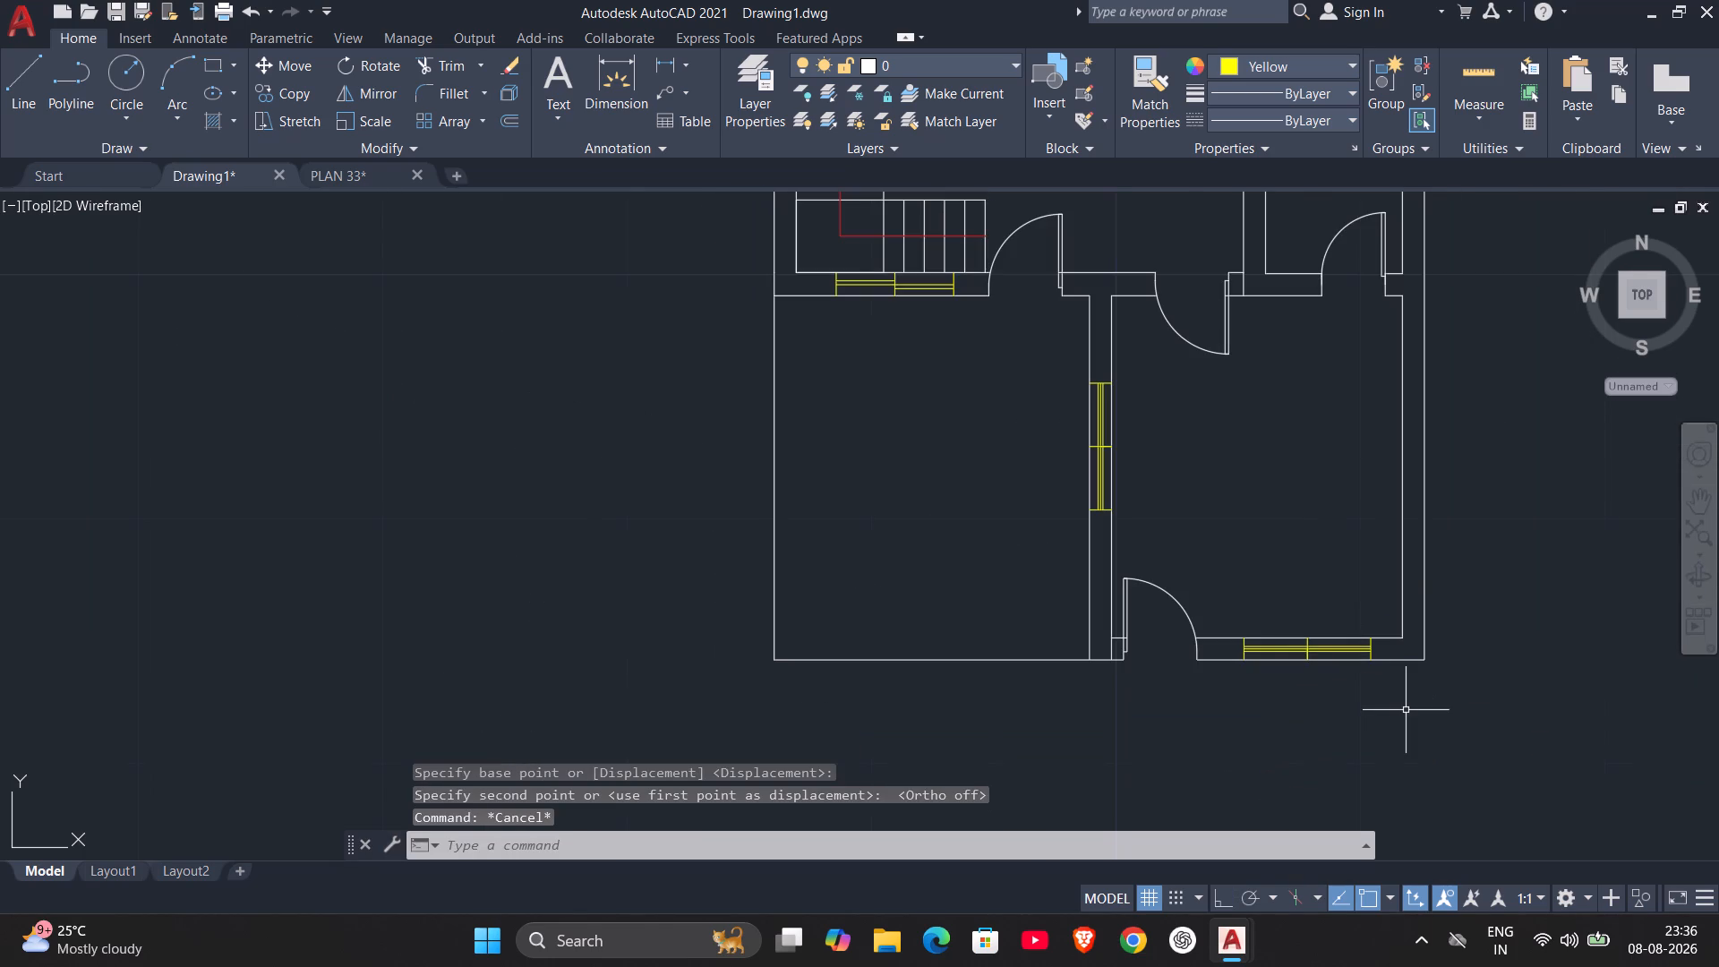
# Draw a yellow line across the east outer wall, in the northern part of the upper small east room, as the window's north end.
pyautogui.scroll(-2, 1406, 710)
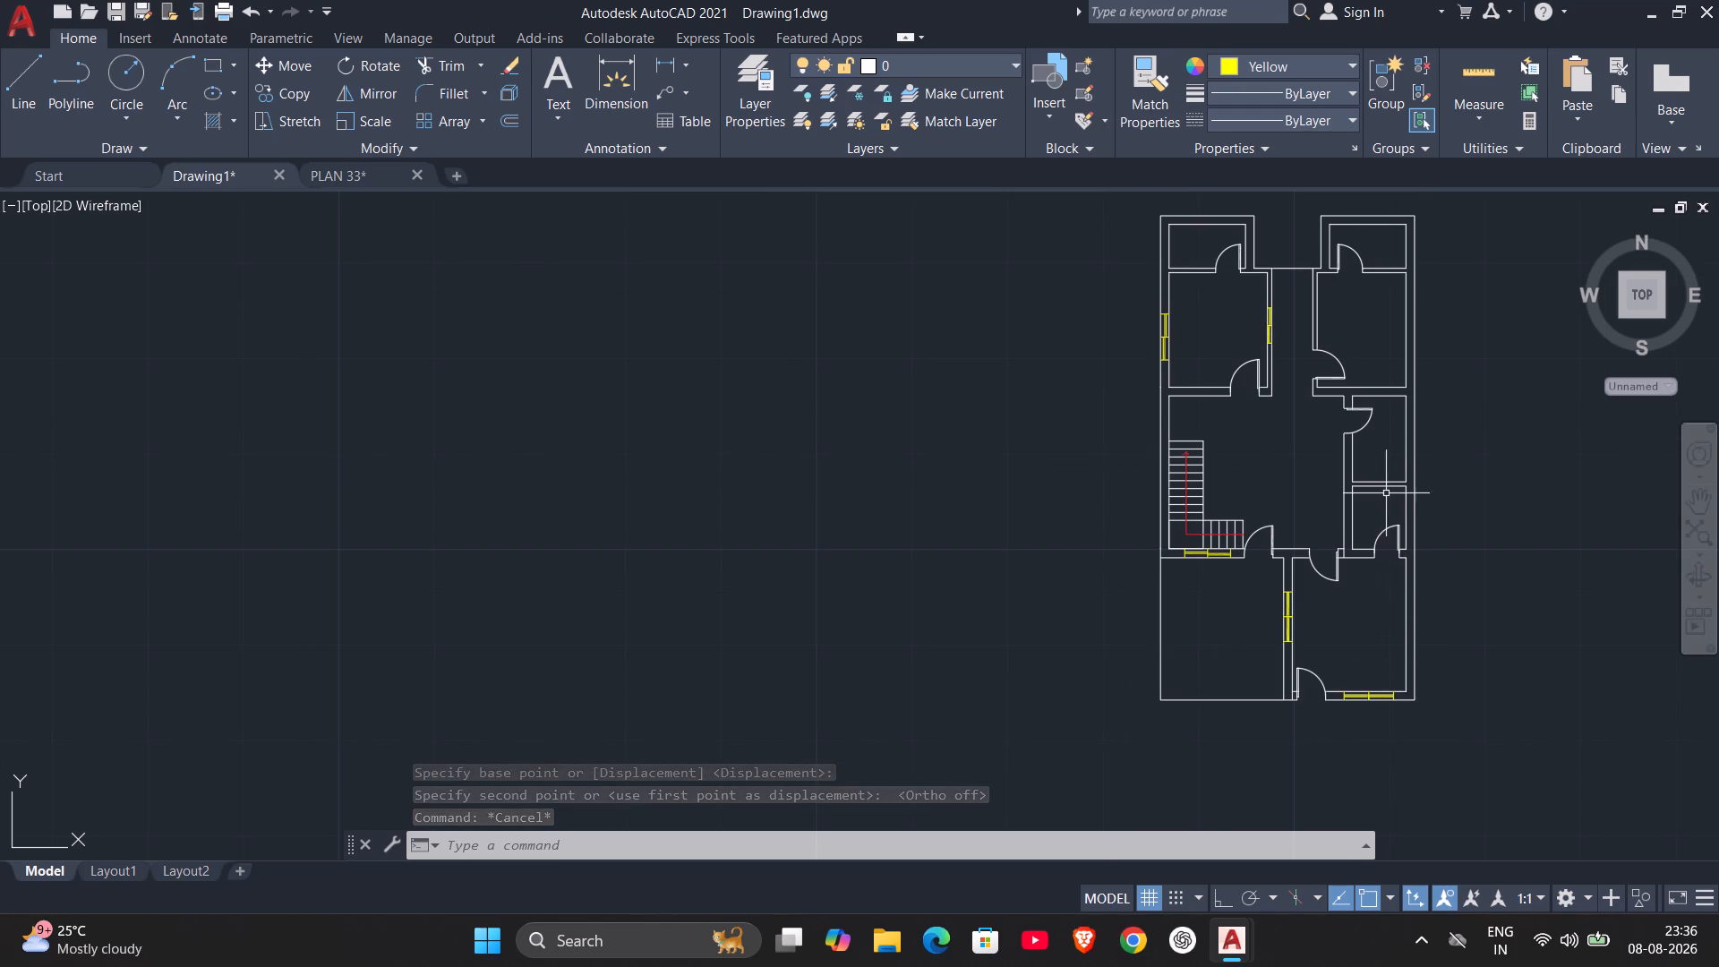
pyautogui.moveTo(1386, 492); pyautogui.dragTo(1153, 601, button='middle')
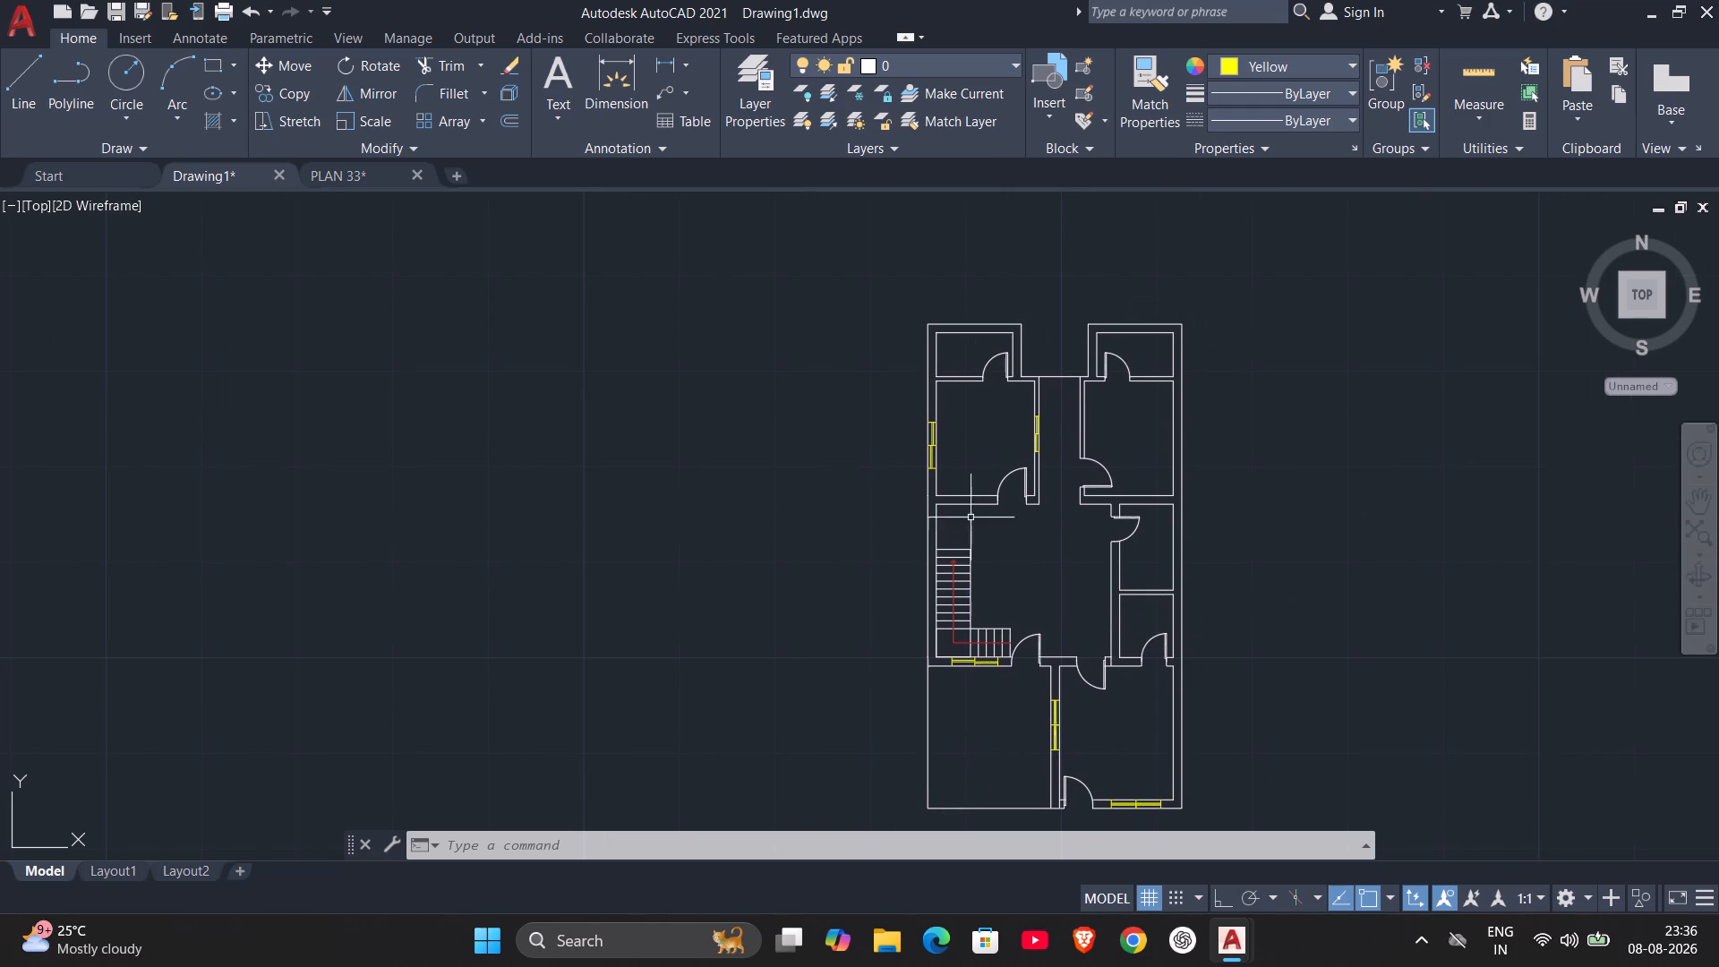
pyautogui.scroll(-1, 761, 513)
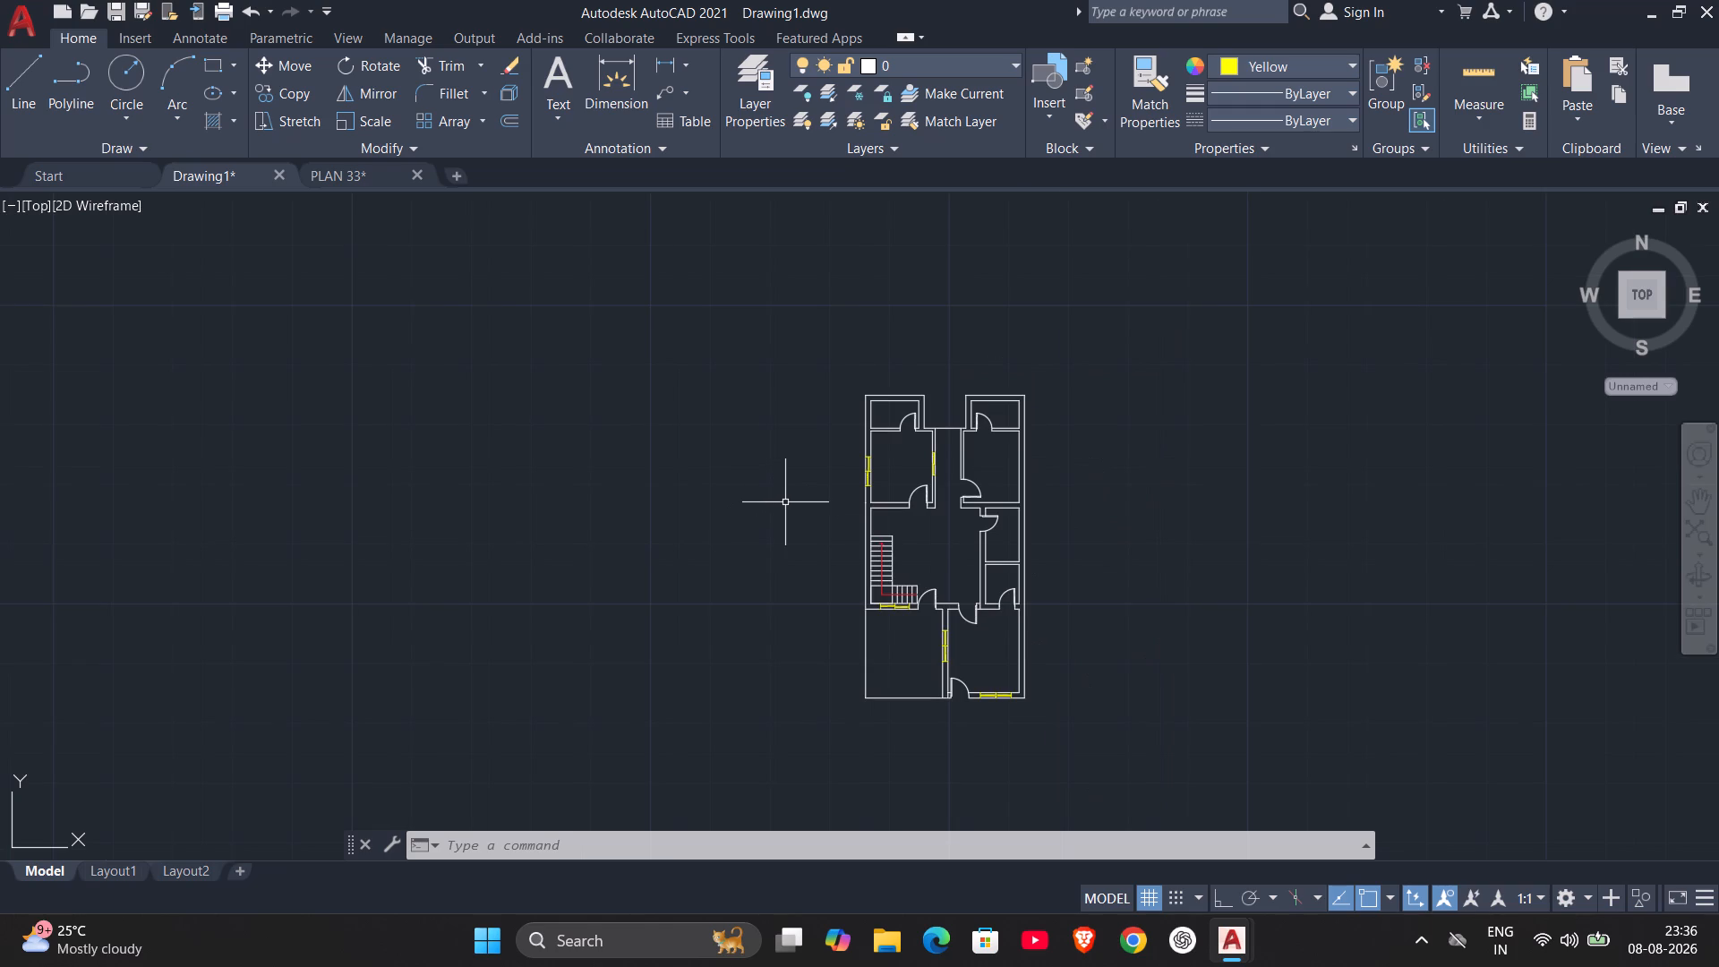
pyautogui.scroll(2, 928, 486)
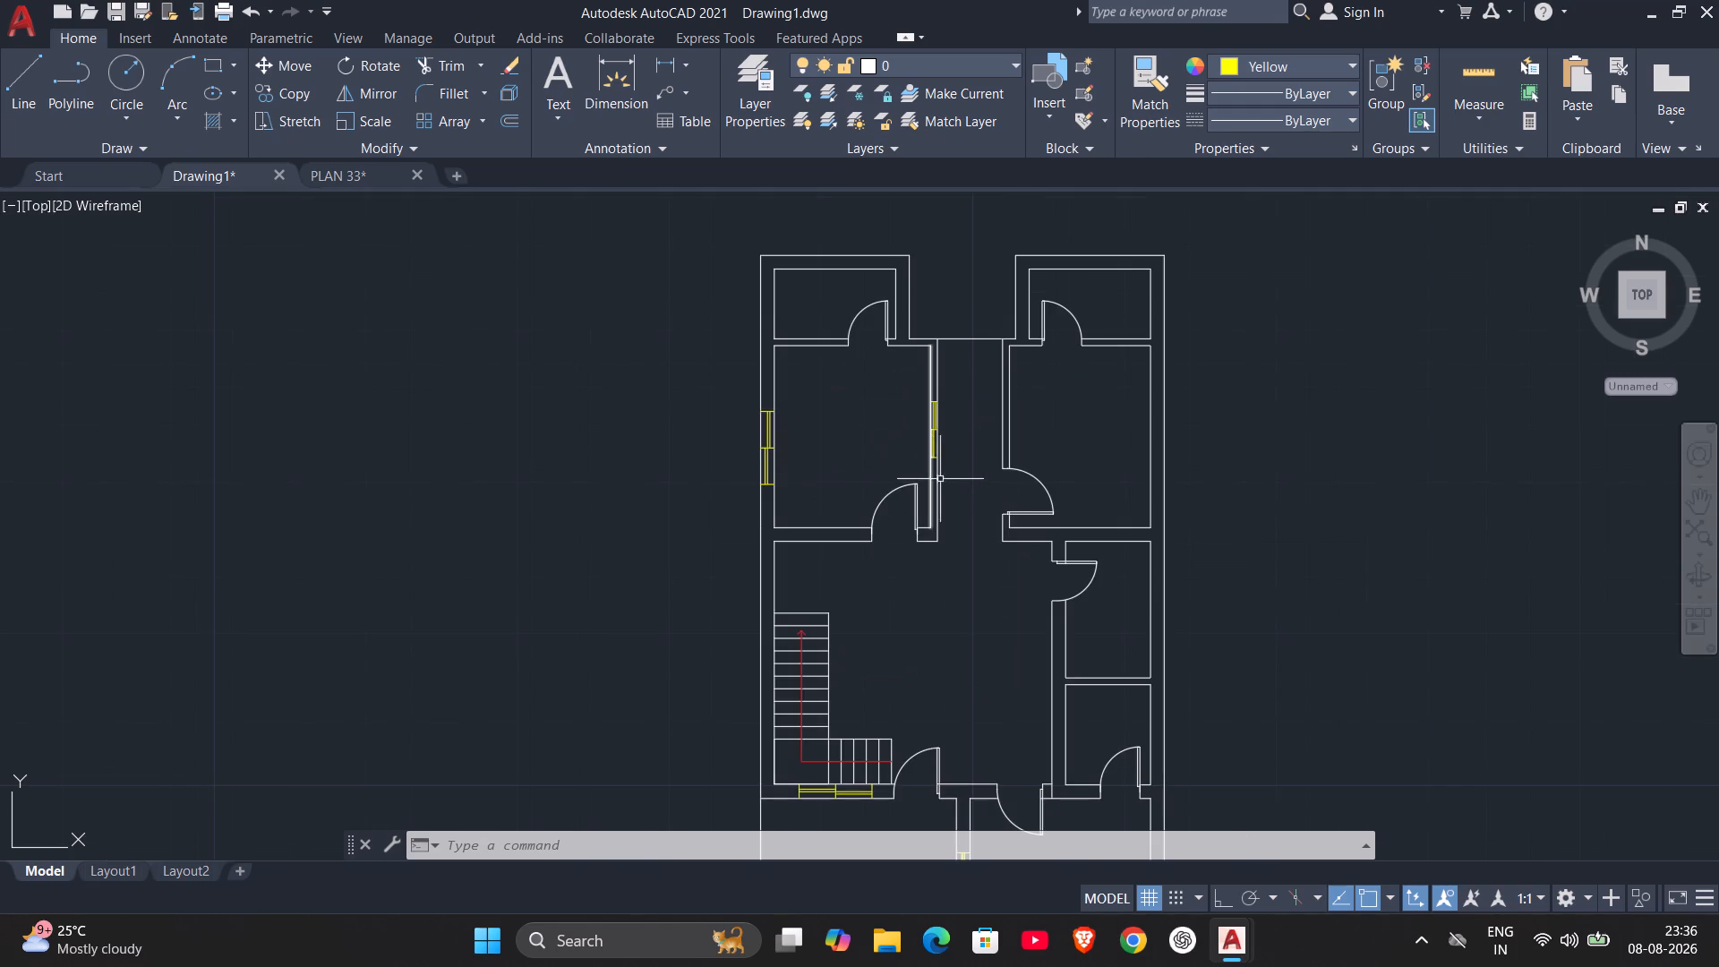
pyautogui.scroll(1, 995, 472)
pyautogui.scroll(-1, 1273, 629)
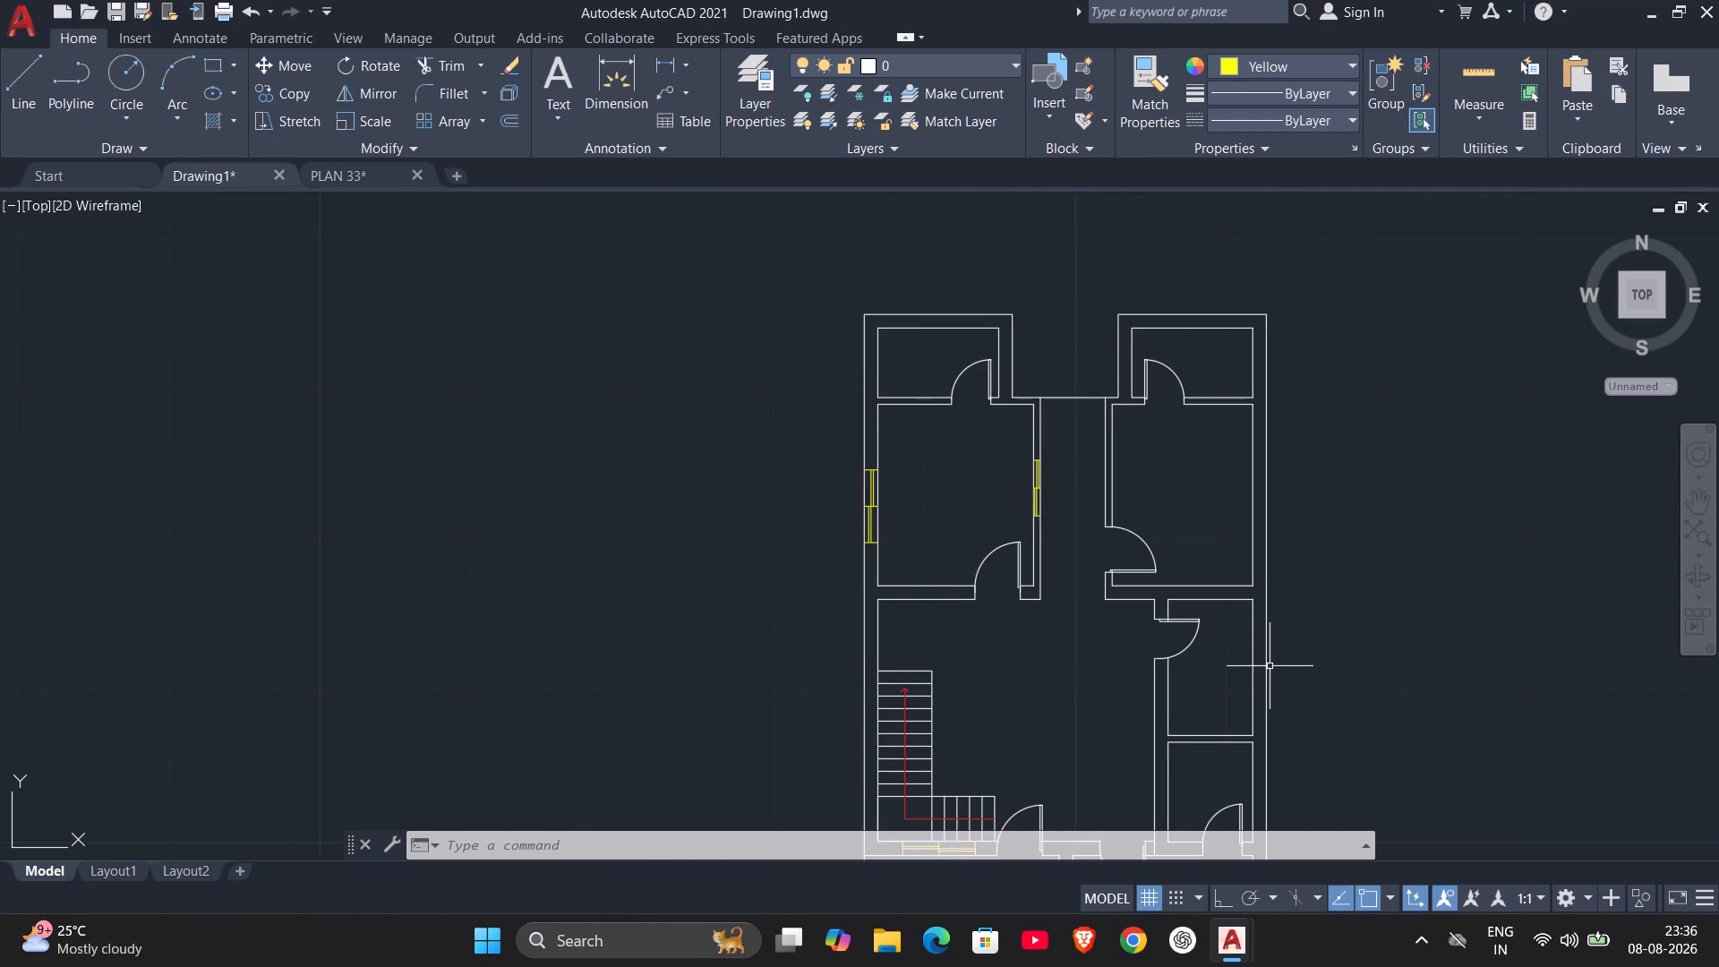
pyautogui.moveTo(1267, 664); pyautogui.dragTo(1176, 569, button='middle')
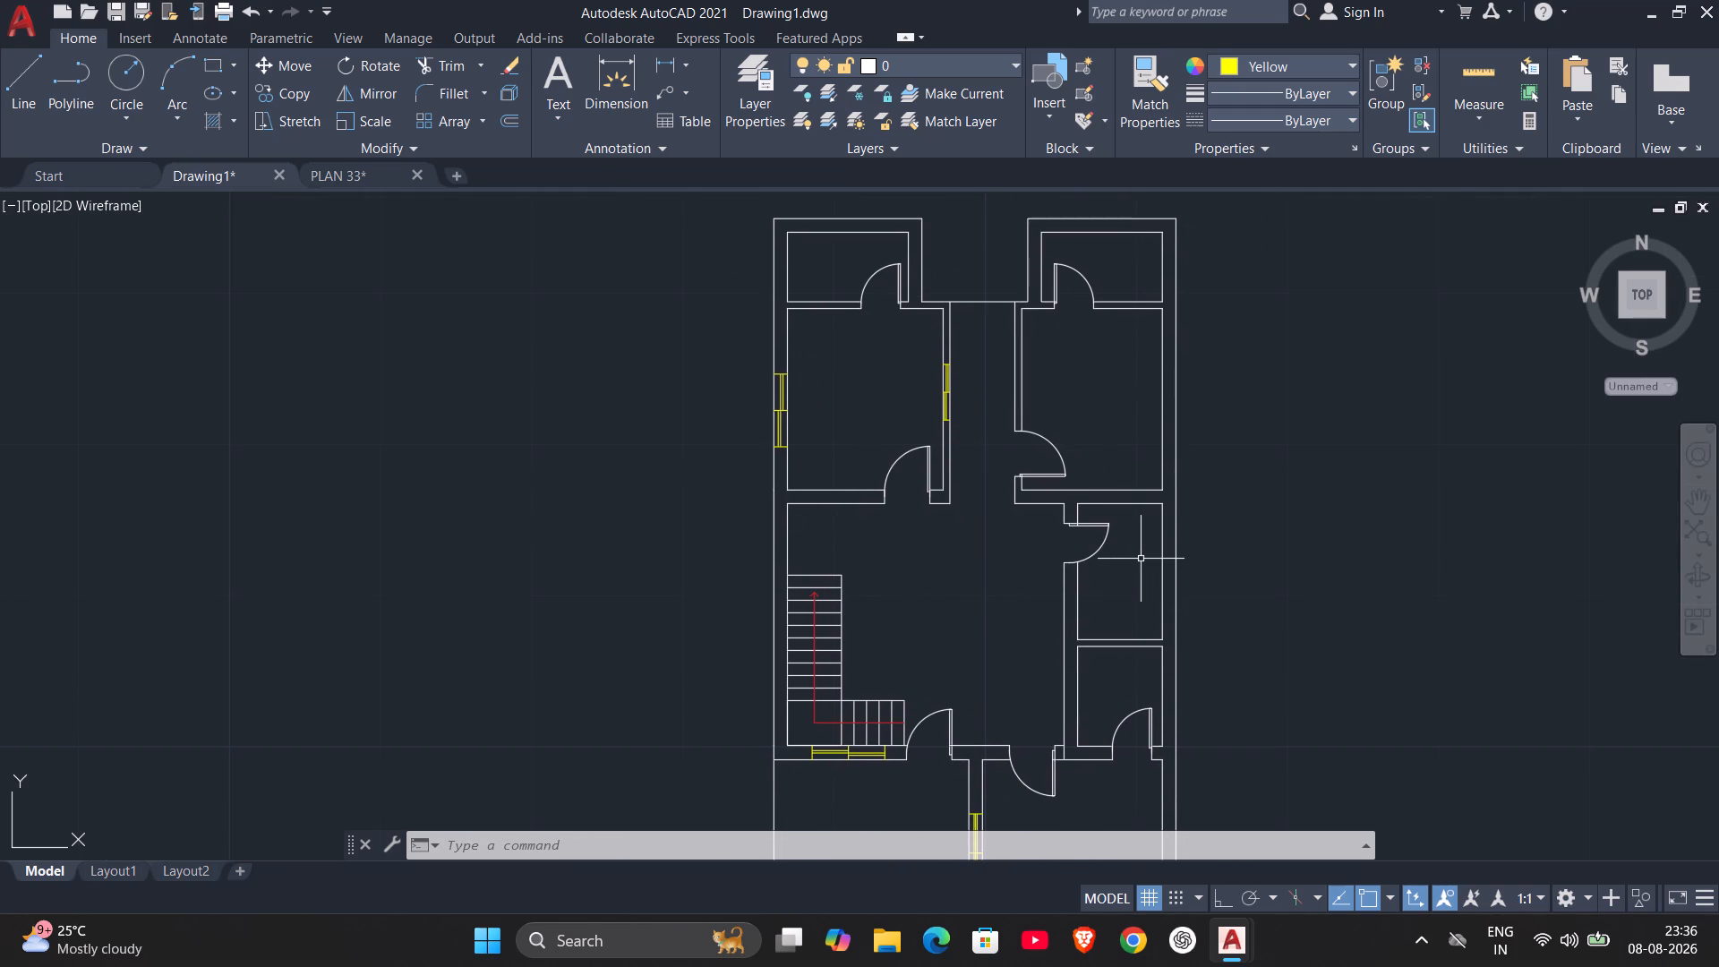
pyautogui.press('l')
pyautogui.press('Return')
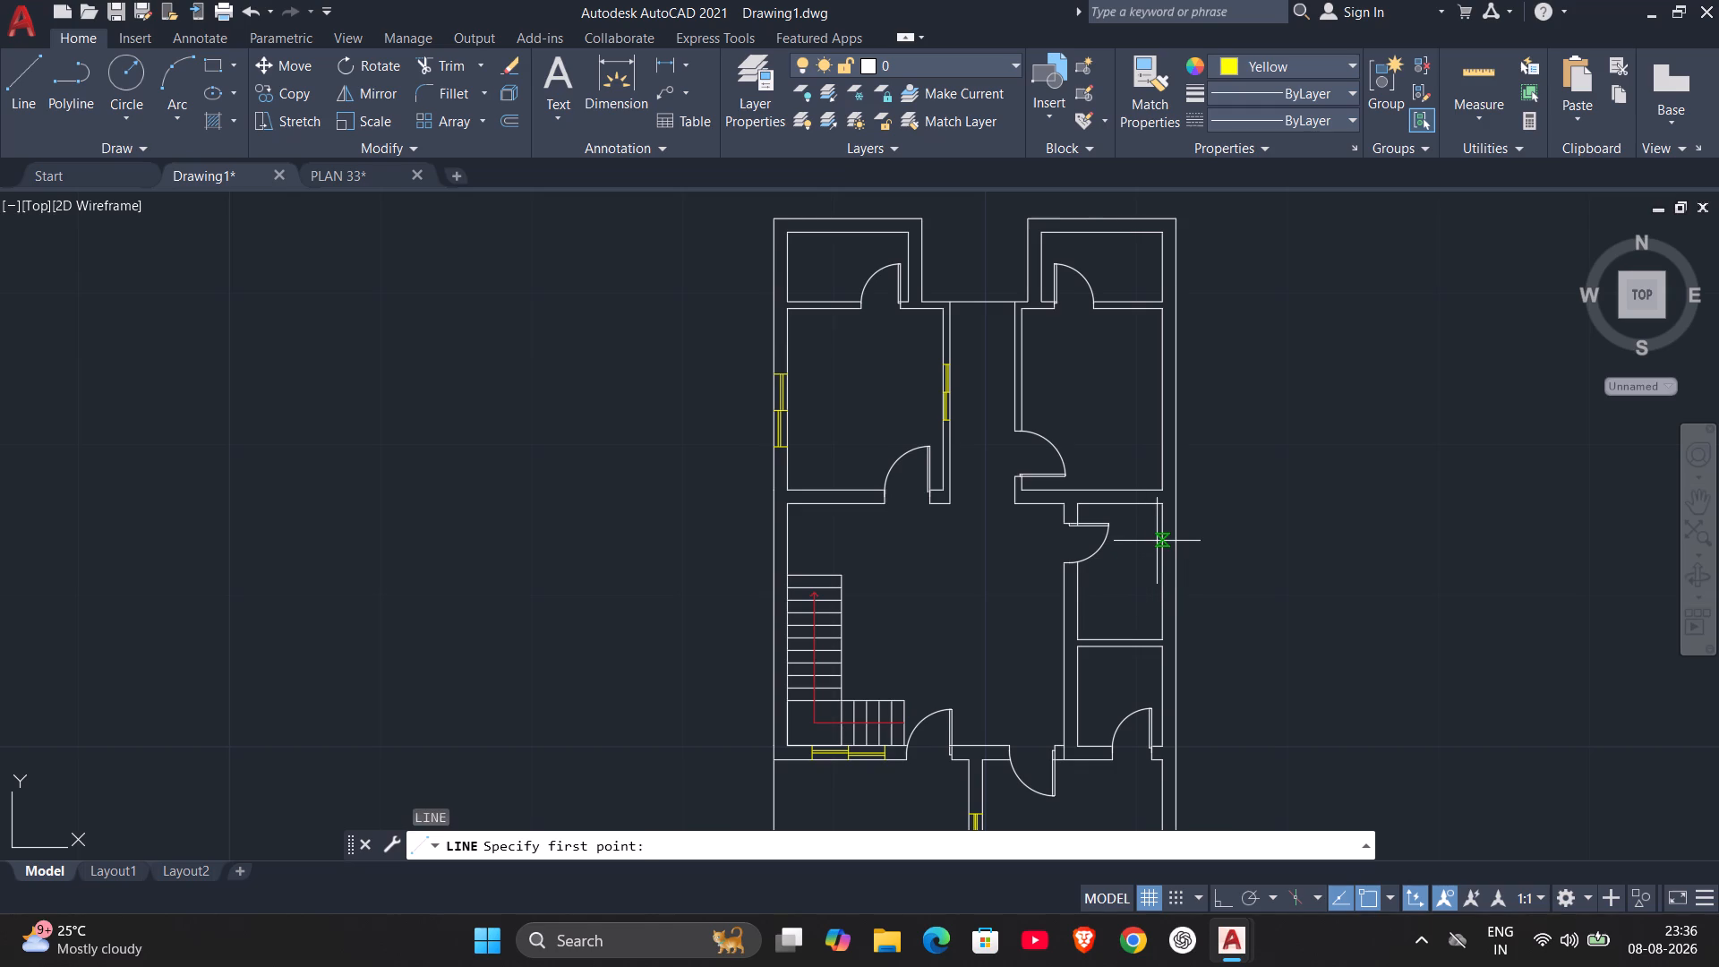
pyautogui.moveTo(1164, 550); pyautogui.dragTo(1148, 603, button='middle')
pyautogui.scroll(2, 1147, 598)
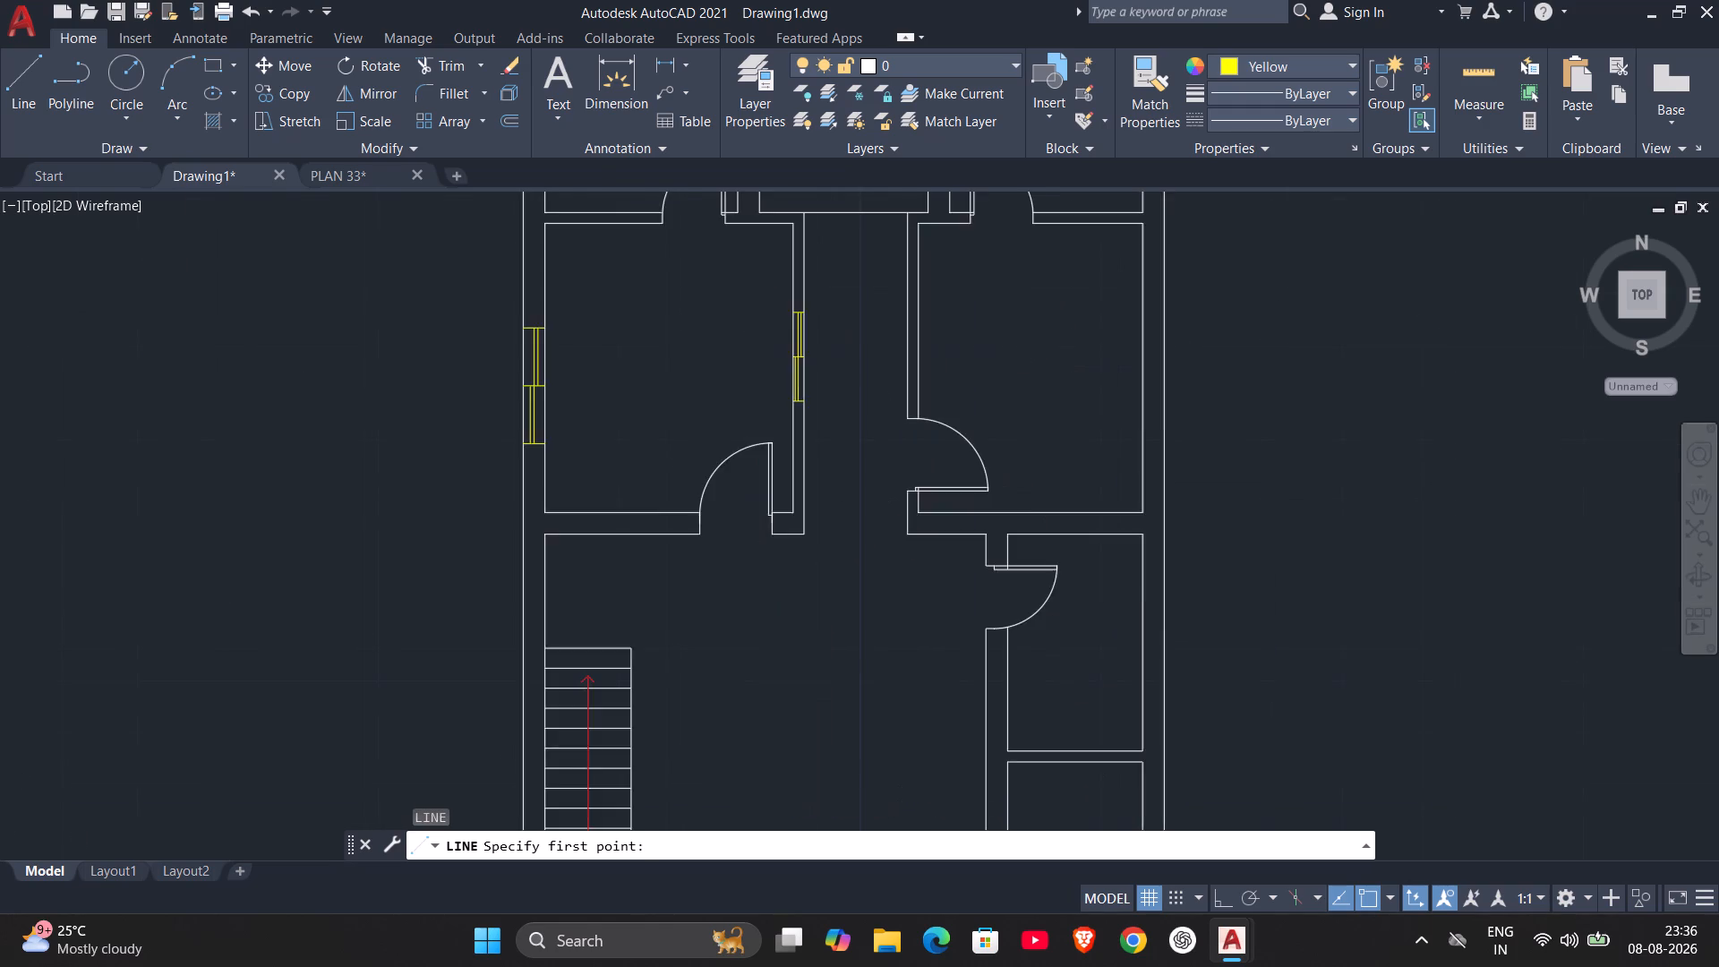
pyautogui.scroll(-1, 1153, 636)
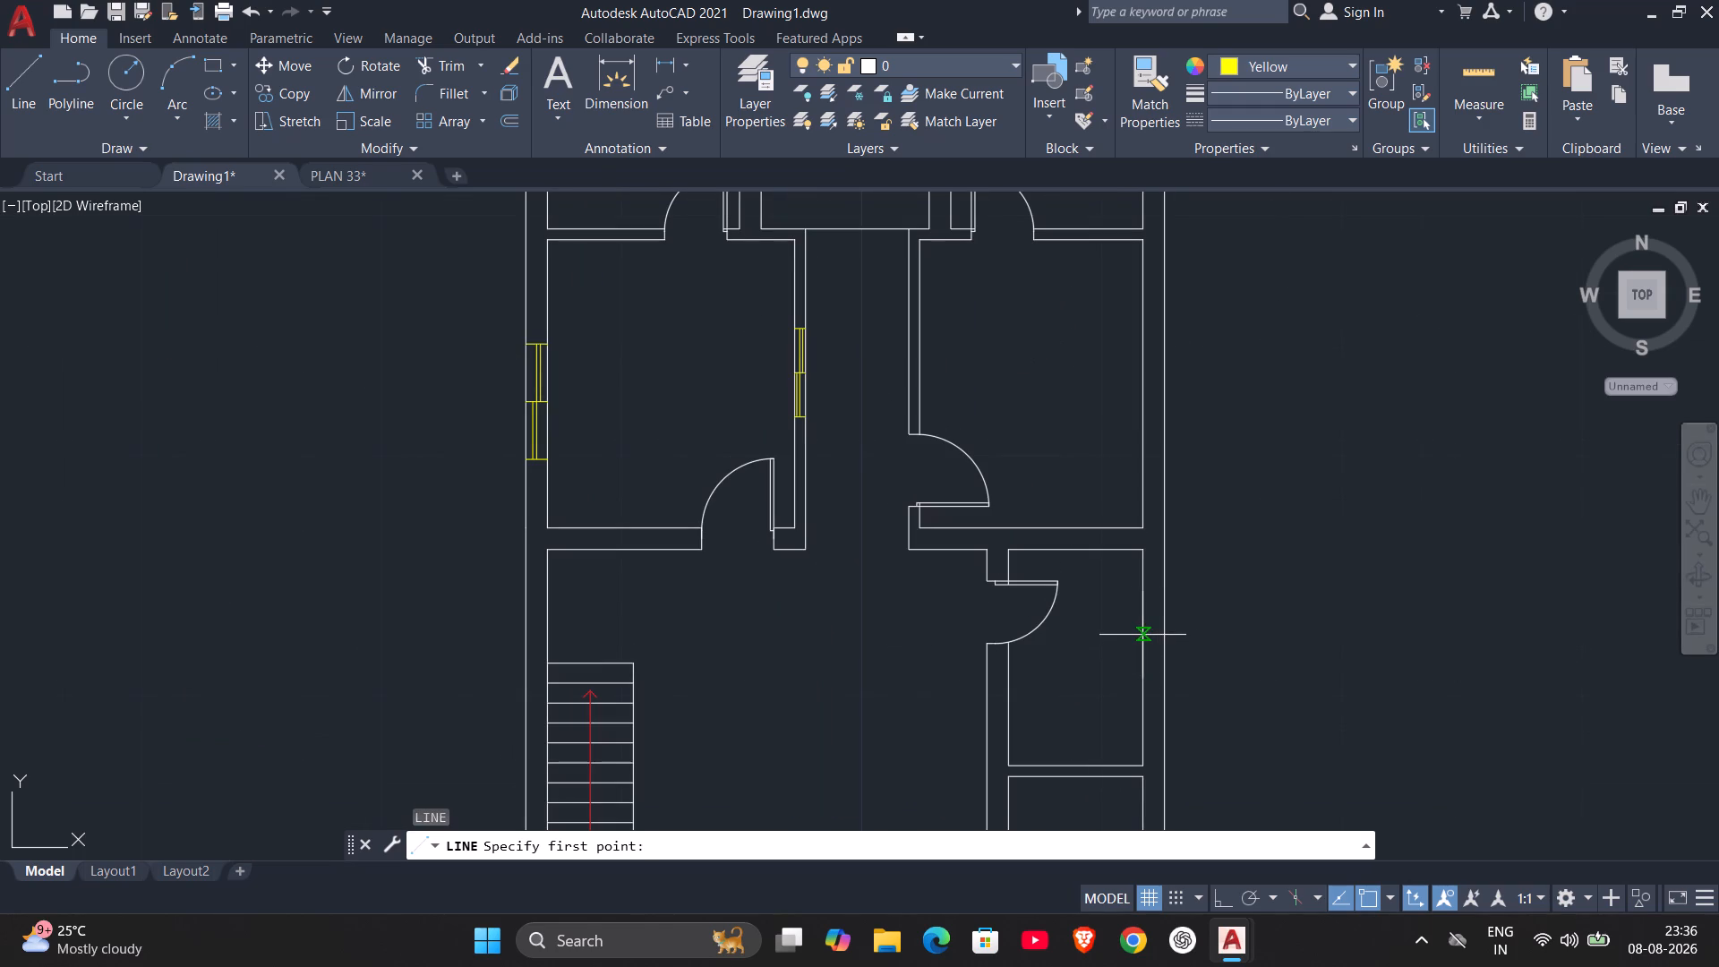
pyautogui.click(1142, 635)
pyautogui.click(1171, 636)
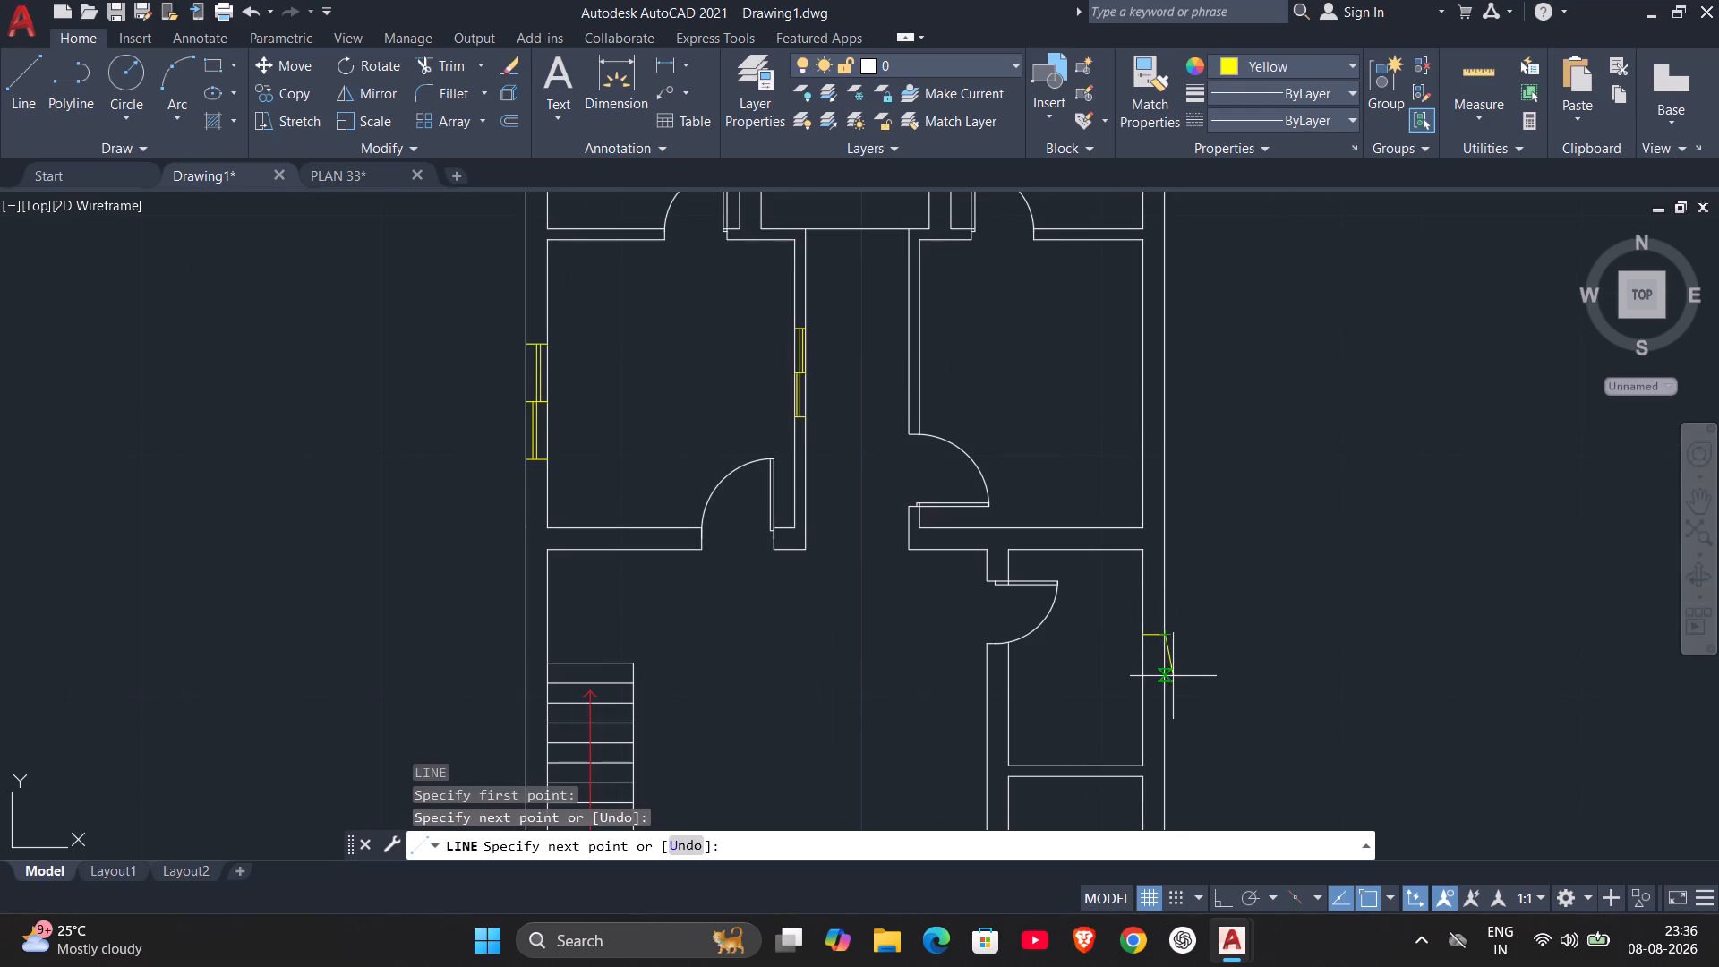
pyautogui.press('Escape')
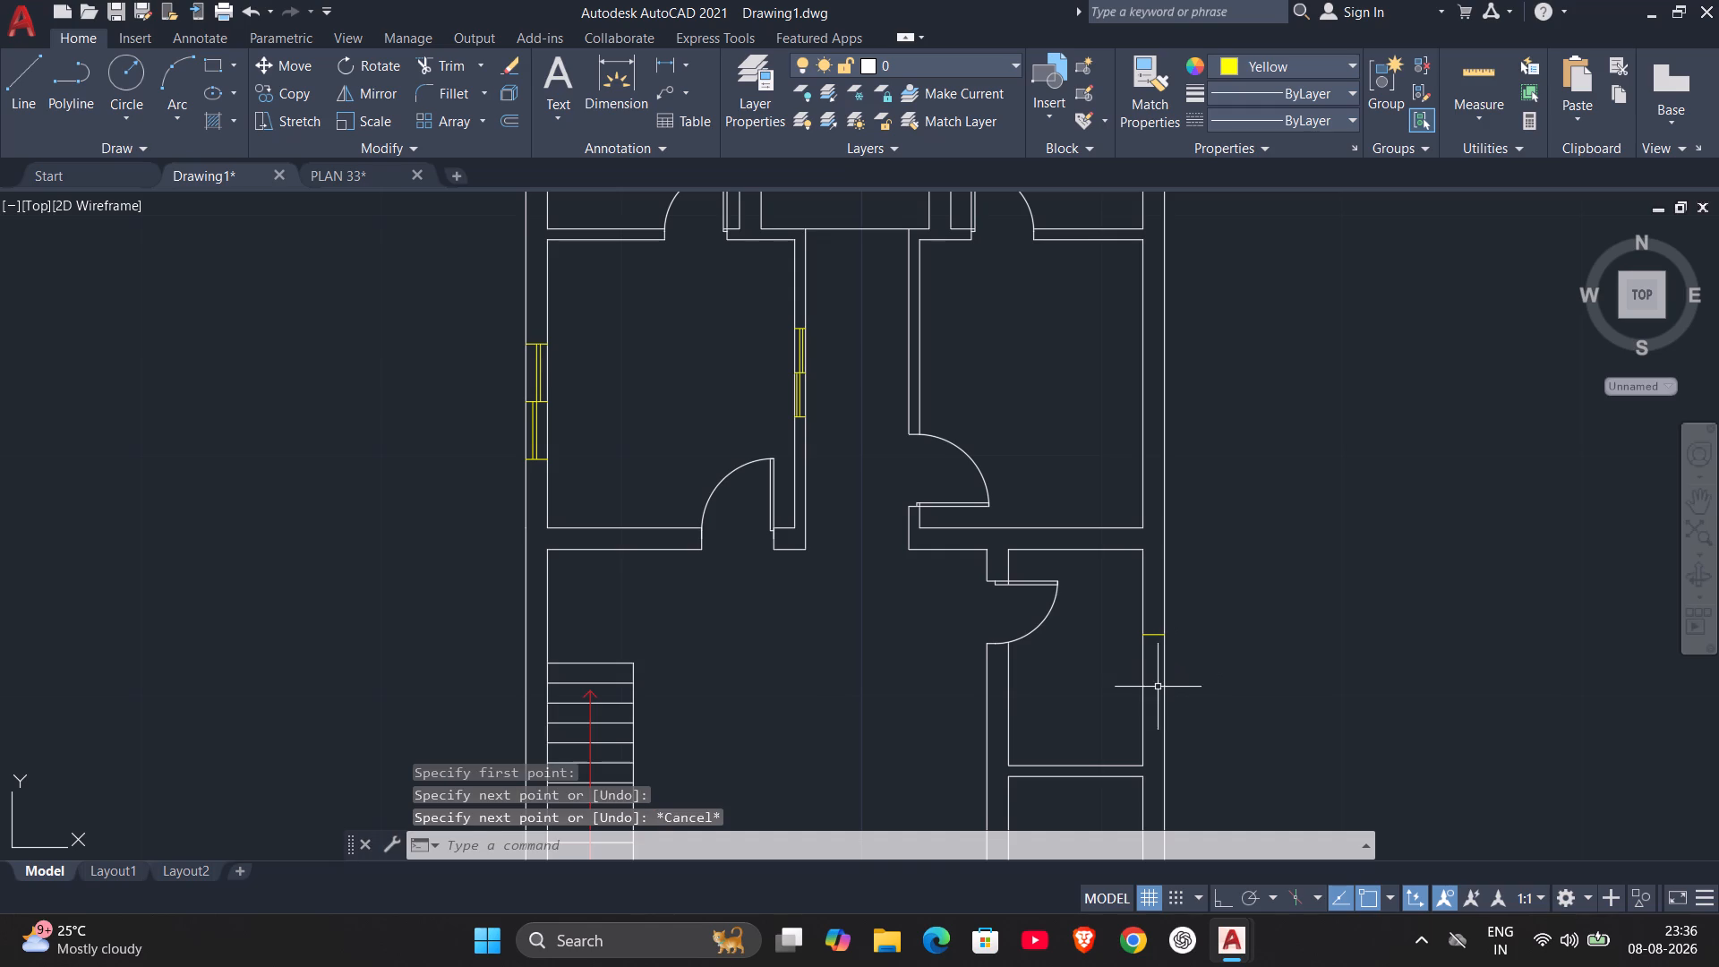
# Draw a second yellow line across the east outer wall, south of the first, as the window's other end.
pyautogui.scroll(1, 1148, 679)
pyautogui.moveTo(1148, 679); pyautogui.dragTo(1125, 571, button='middle')
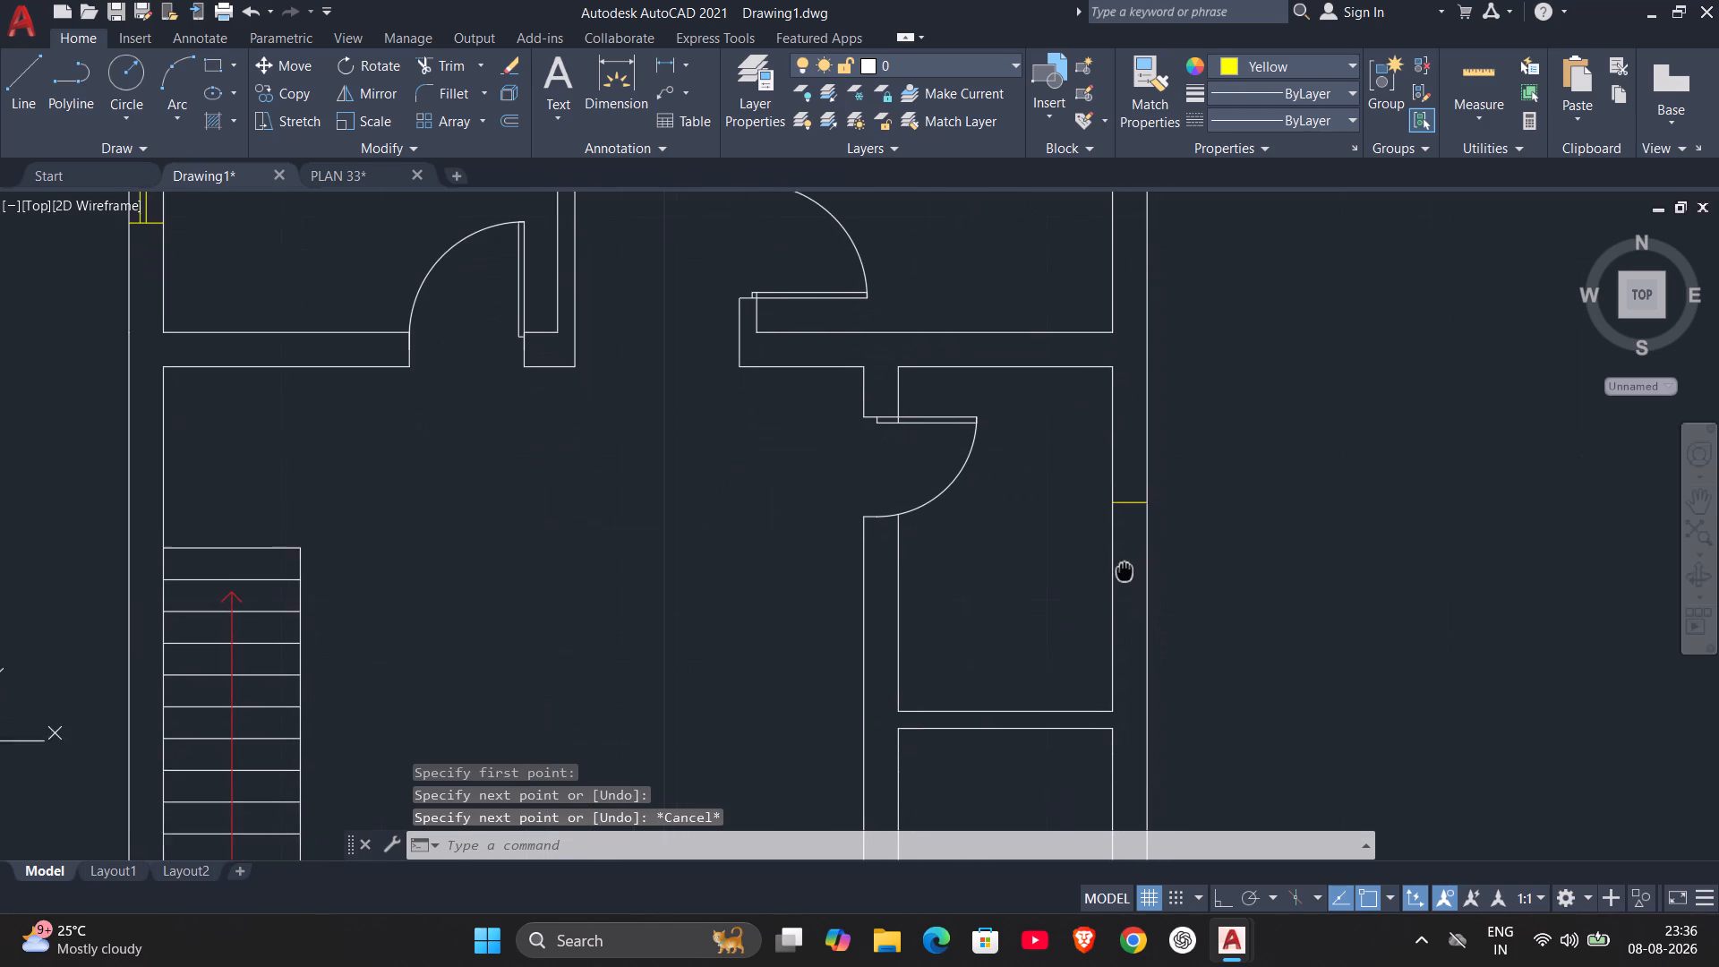
pyautogui.moveTo(1125, 571); pyautogui.dragTo(1123, 566, button='middle')
pyautogui.press('space')
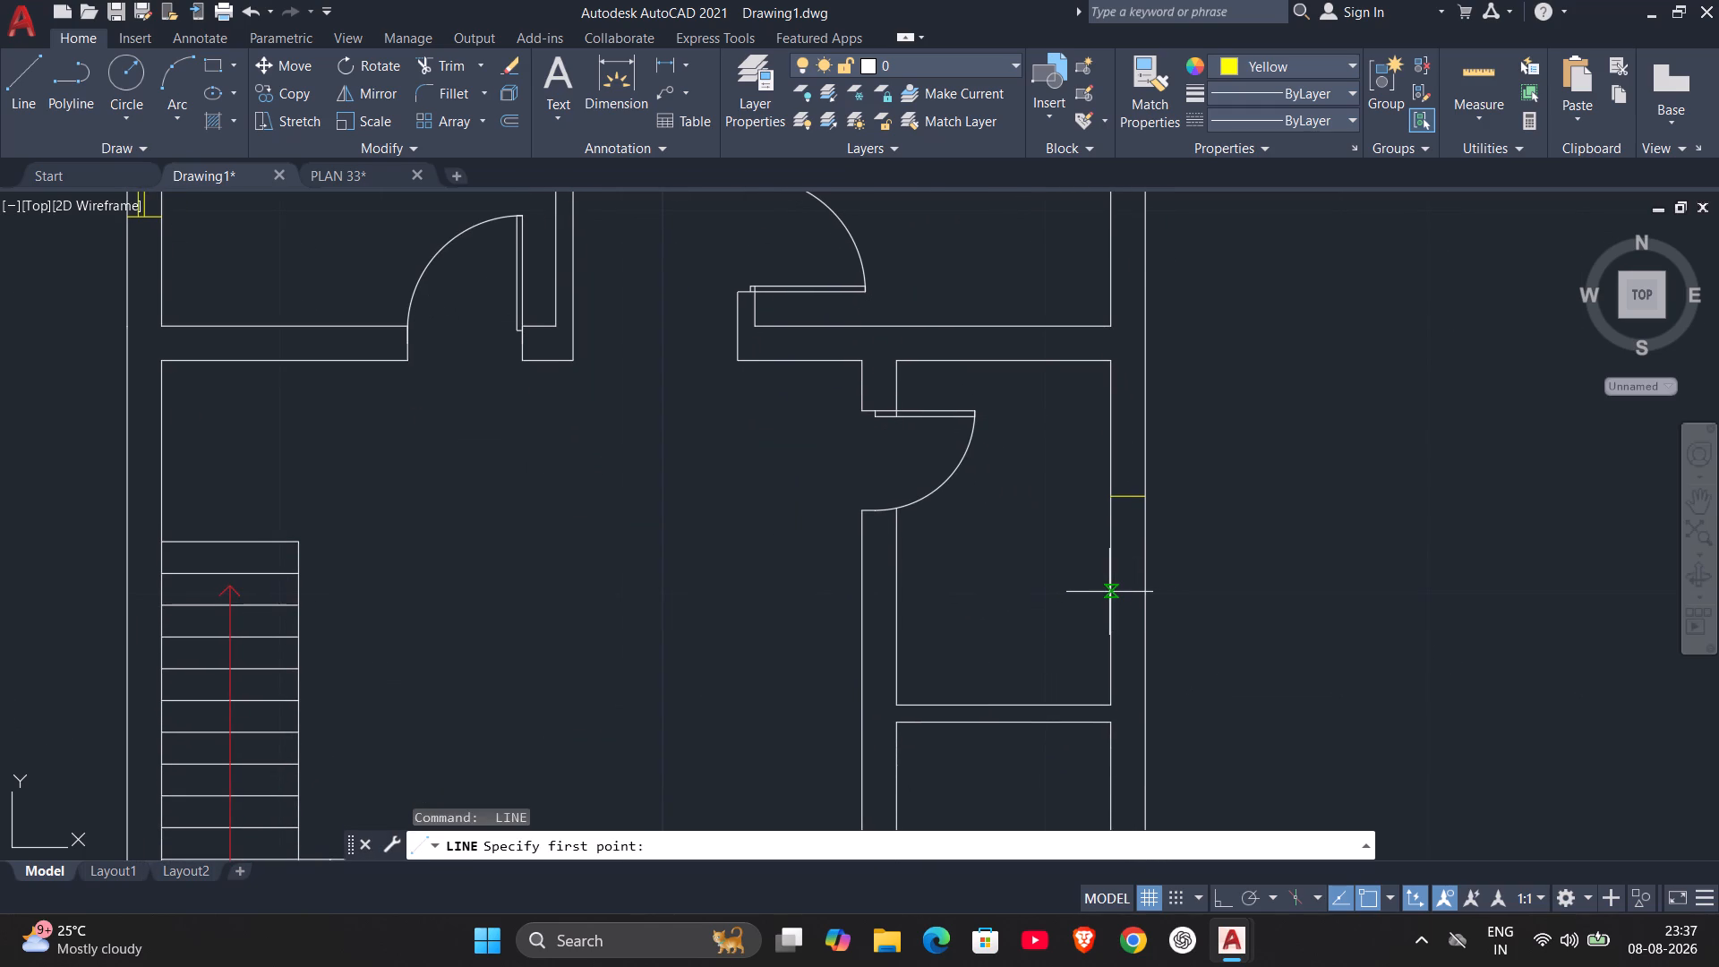
pyautogui.click(1109, 592)
pyautogui.click(1150, 590)
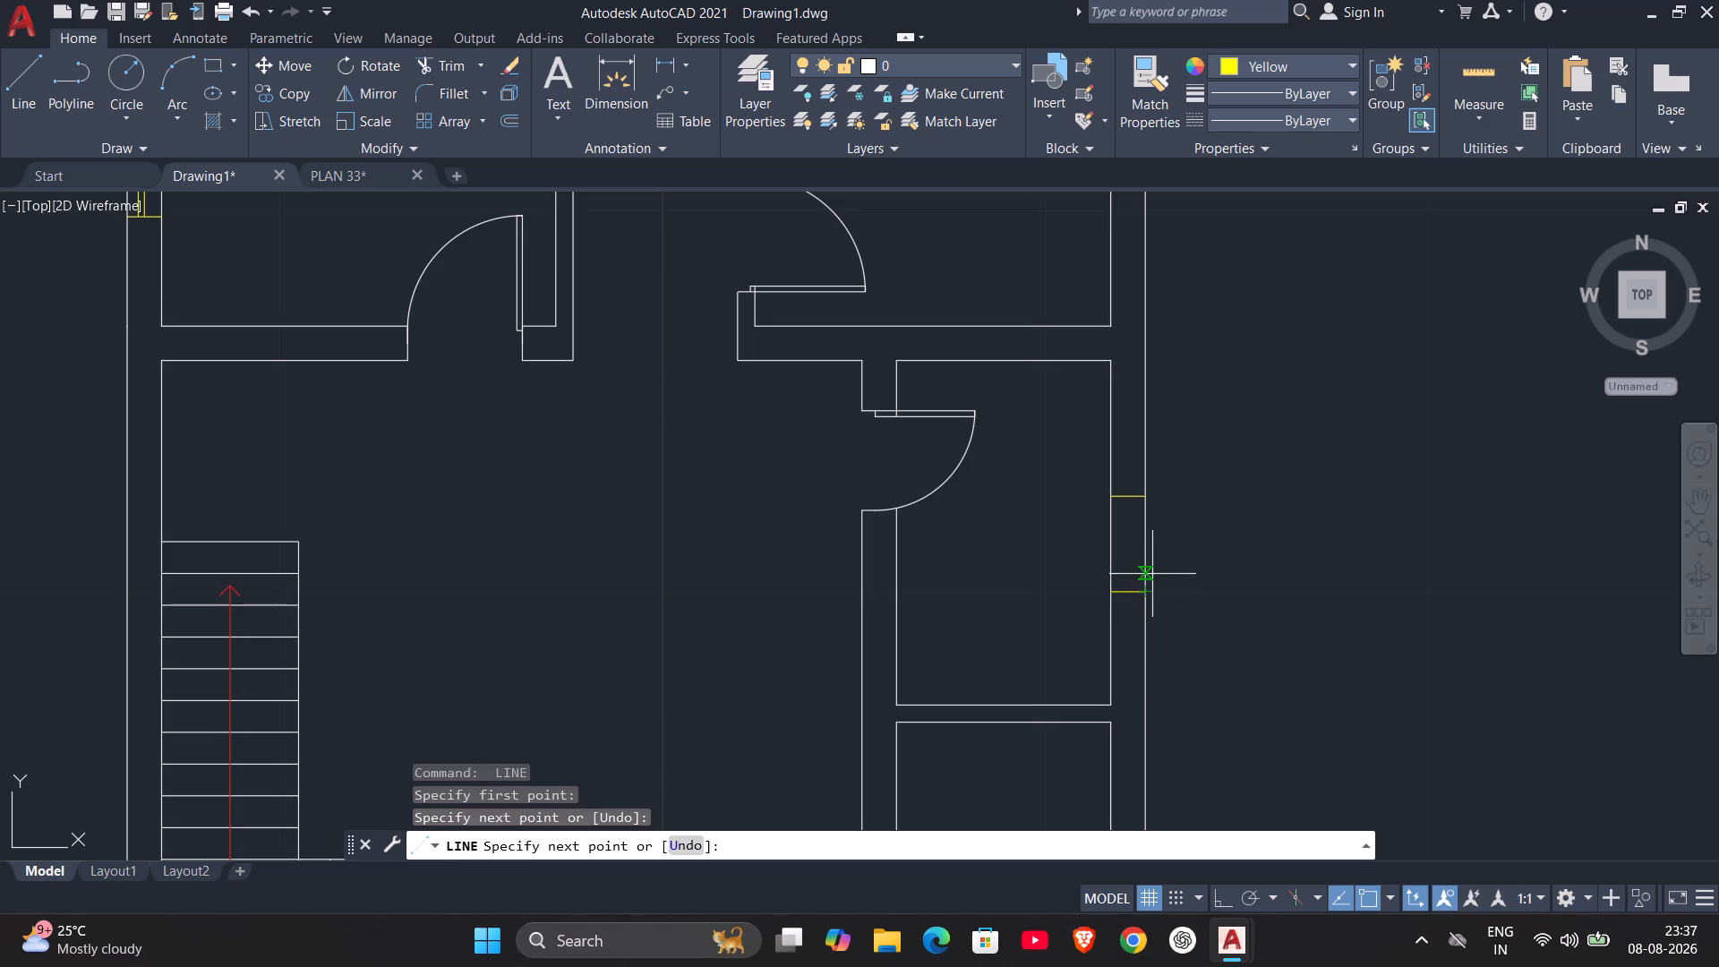
pyautogui.press('Escape')
# Draw the window's centre line between the midpoints of the two end lines in the east wall.
pyautogui.press('space')
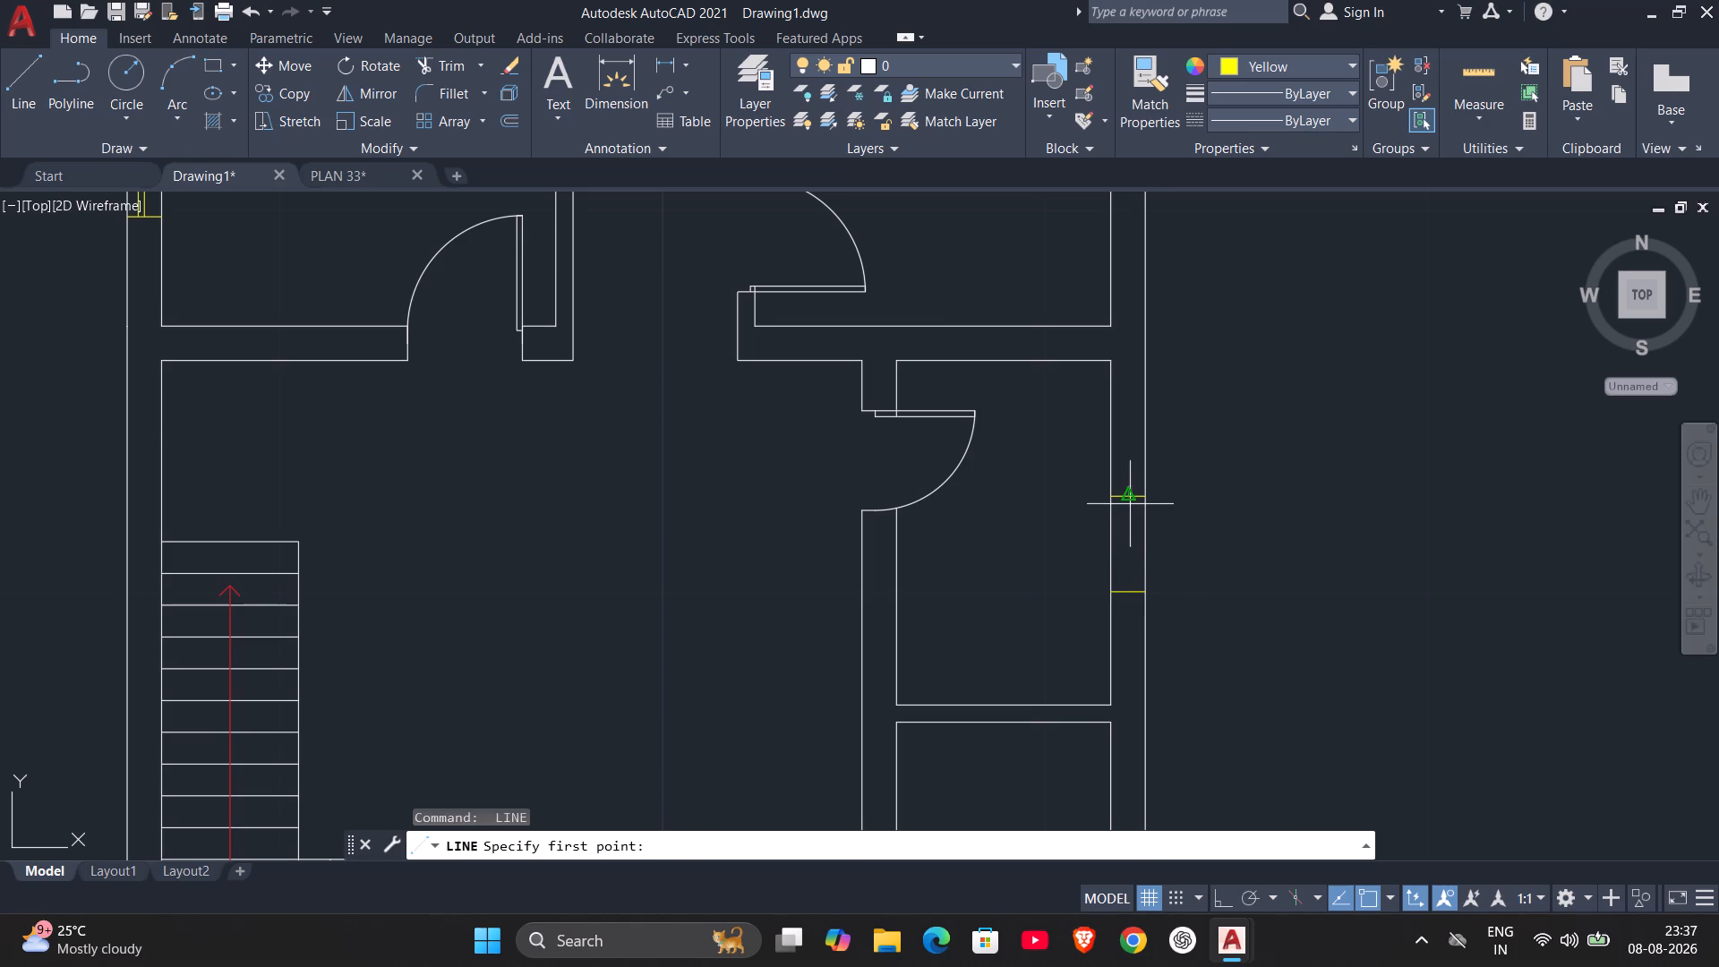
pyautogui.click(1128, 497)
pyautogui.click(1125, 597)
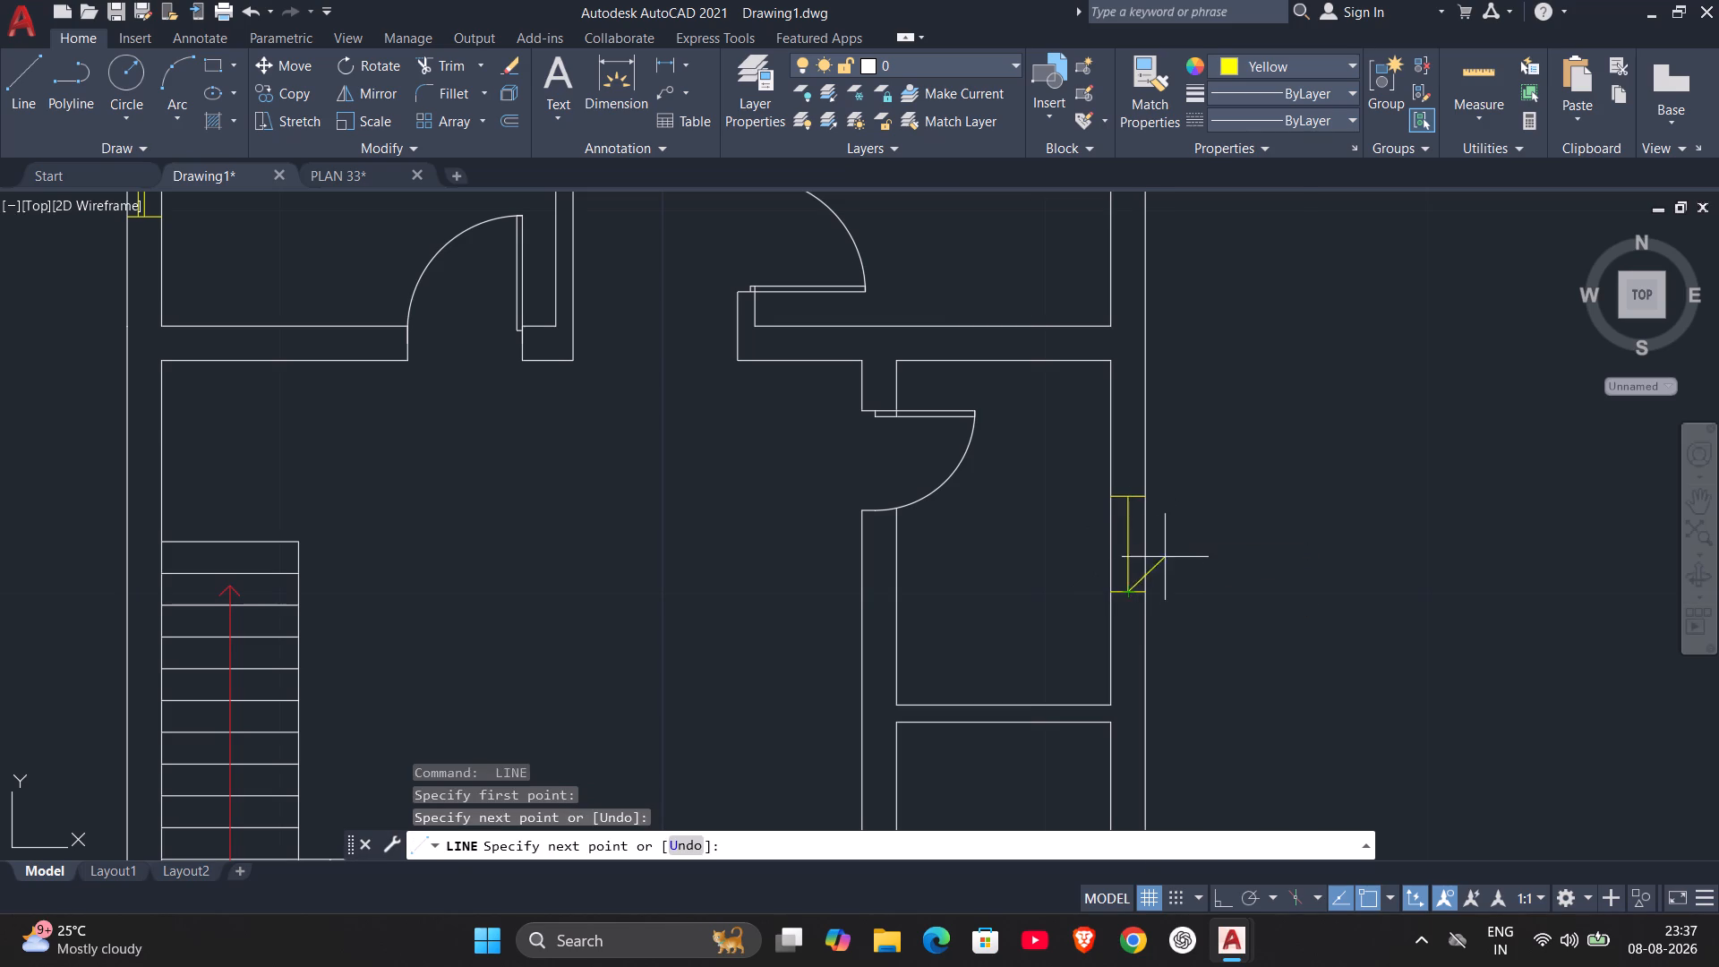
pyautogui.press('Escape')
# Offset the east-wall window's centre line by 0.08 to both the east and west sides.
pyautogui.scroll(2, 1133, 538)
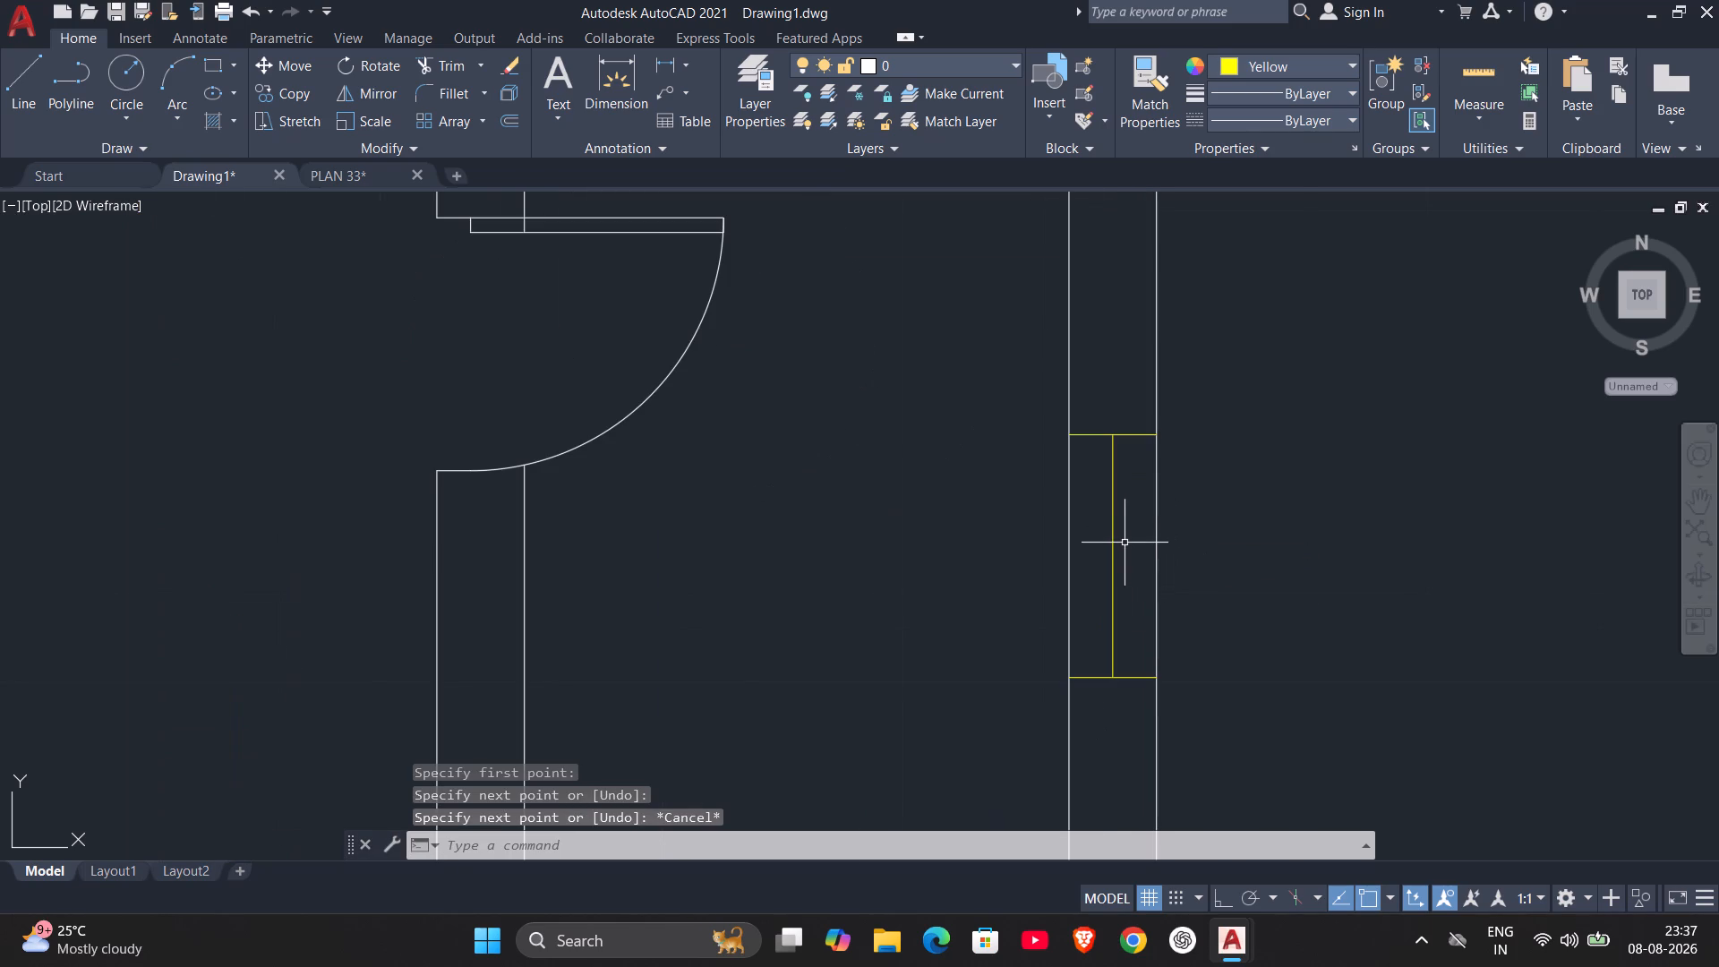
pyautogui.press('o')
pyautogui.press('Return')
pyautogui.write('.0')
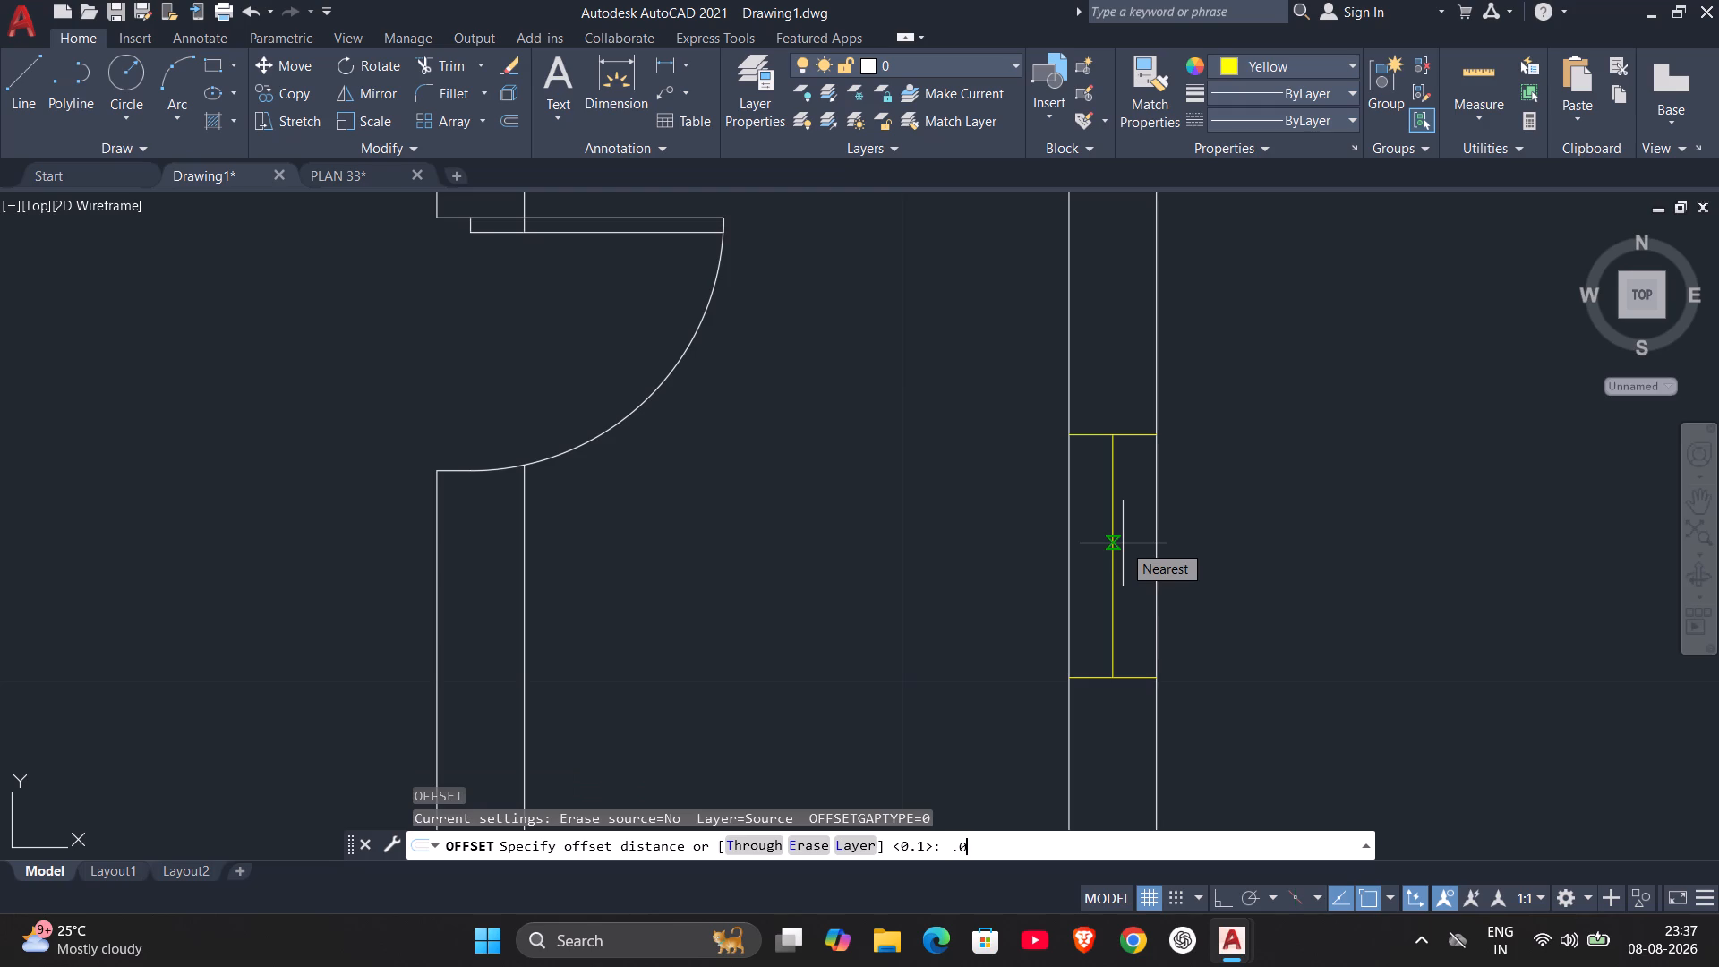
pyautogui.press('8')
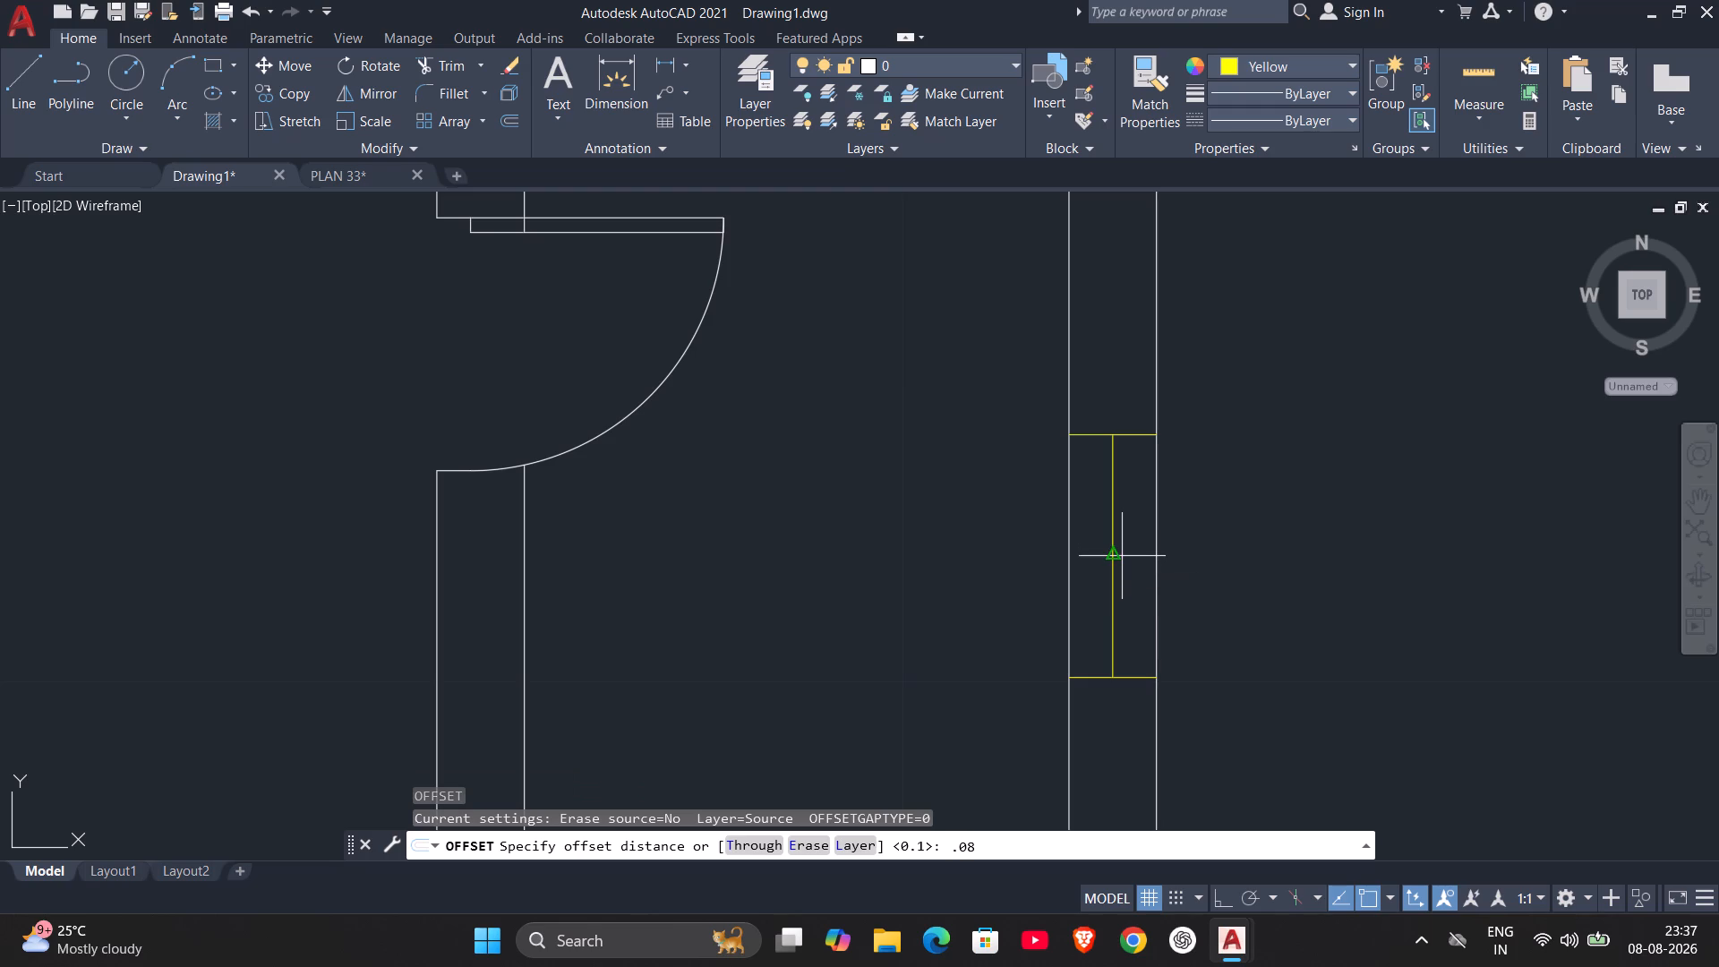
pyautogui.press('Return')
pyautogui.click(1111, 561)
pyautogui.click(1140, 561)
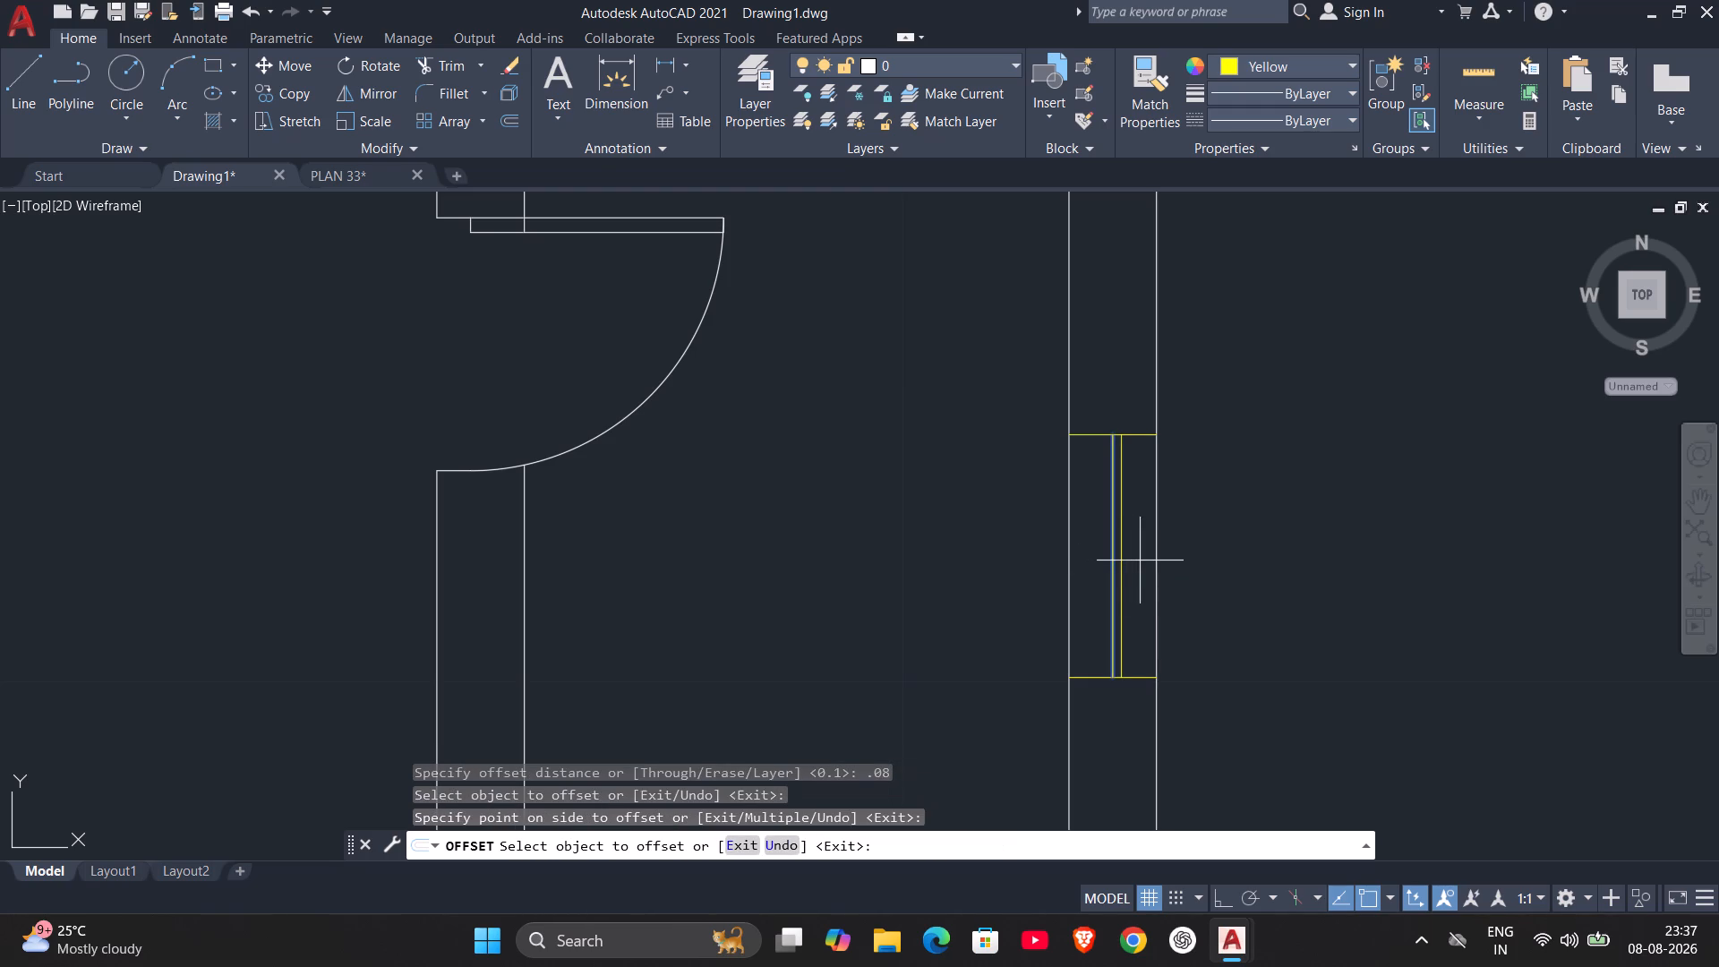
pyautogui.click(1115, 573)
pyautogui.click(1060, 586)
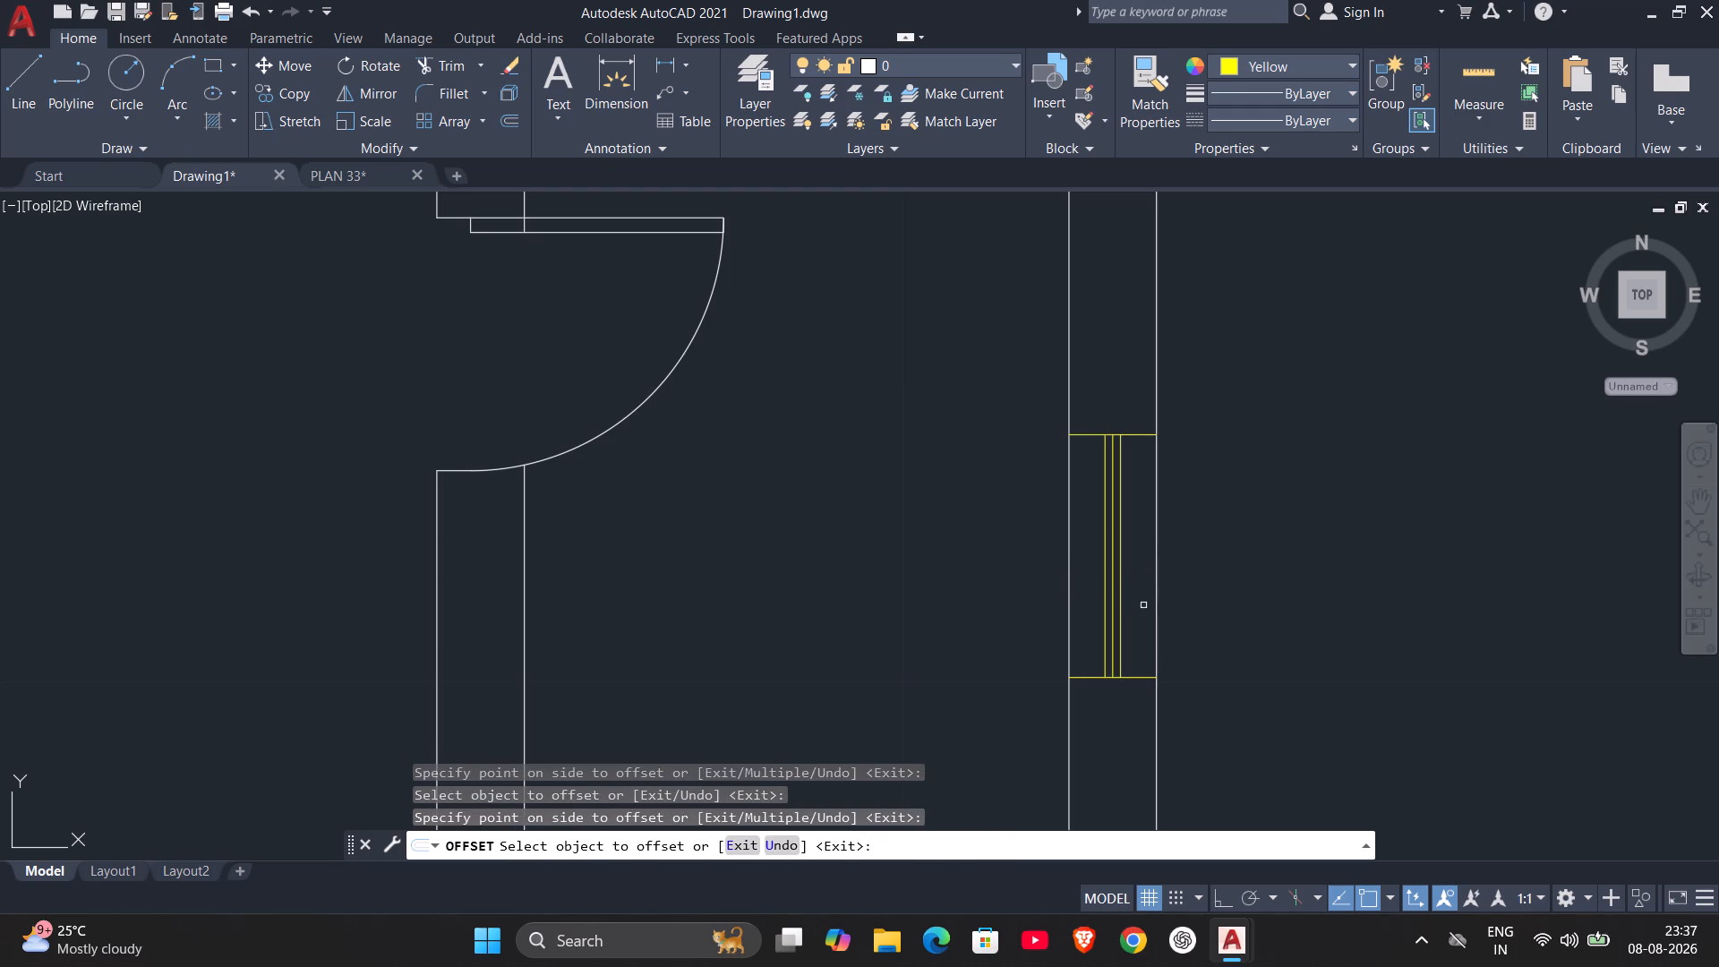
pyautogui.press('Escape')
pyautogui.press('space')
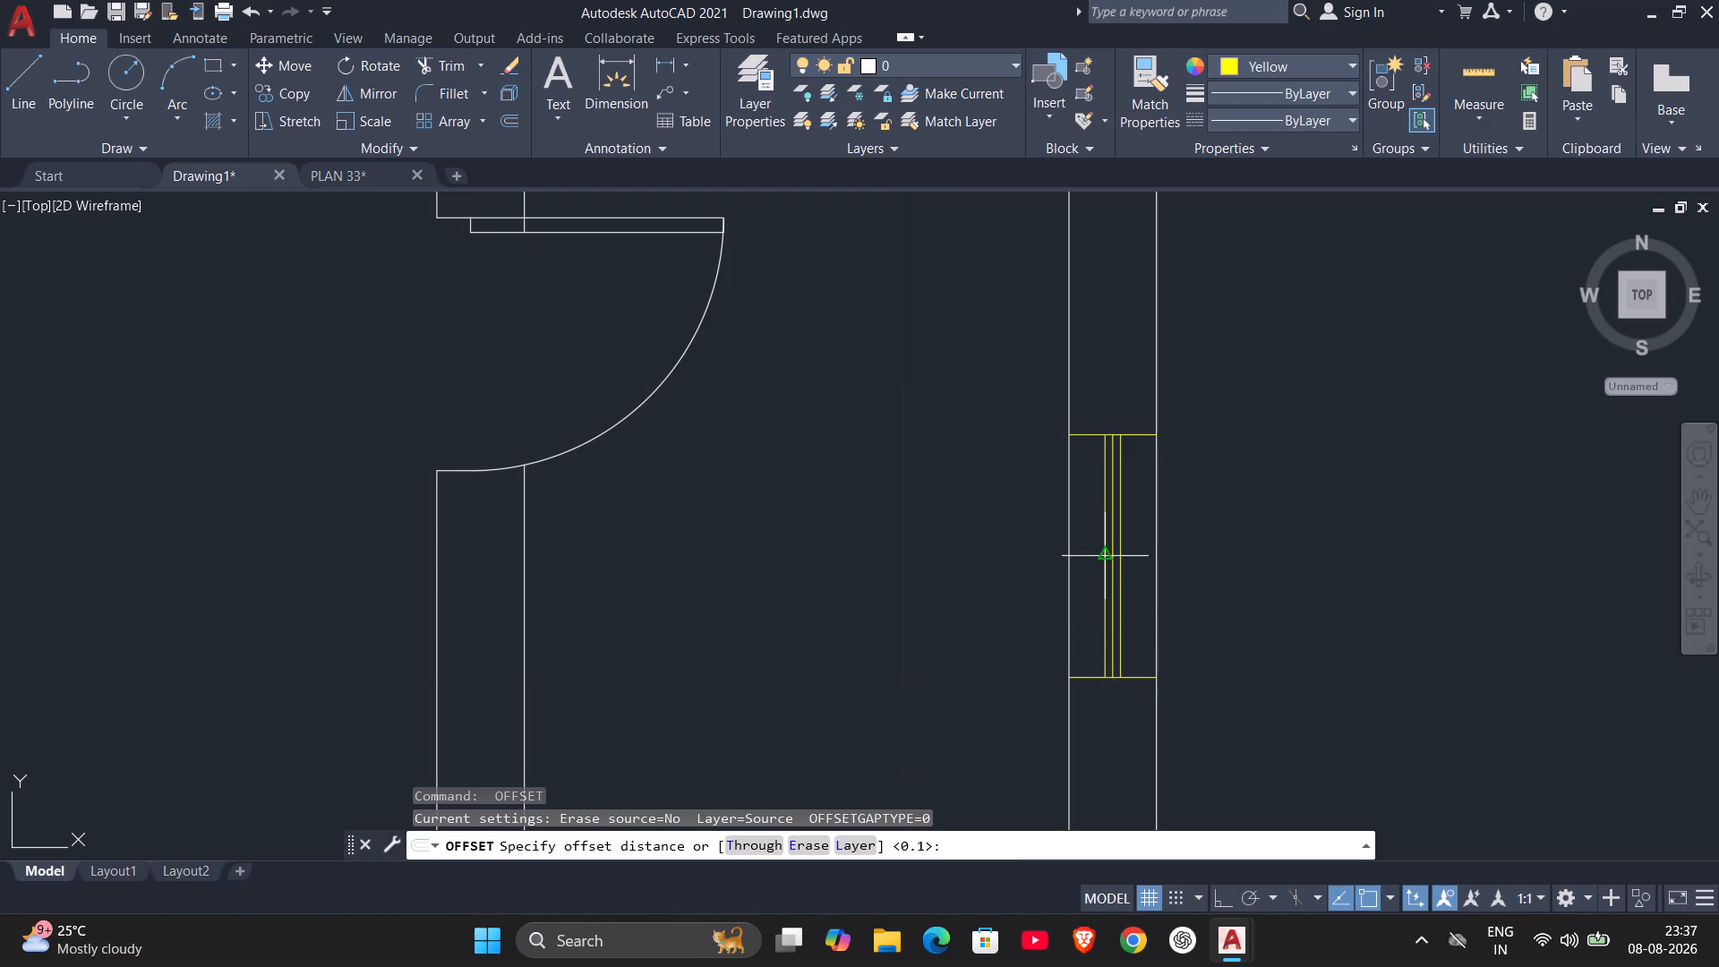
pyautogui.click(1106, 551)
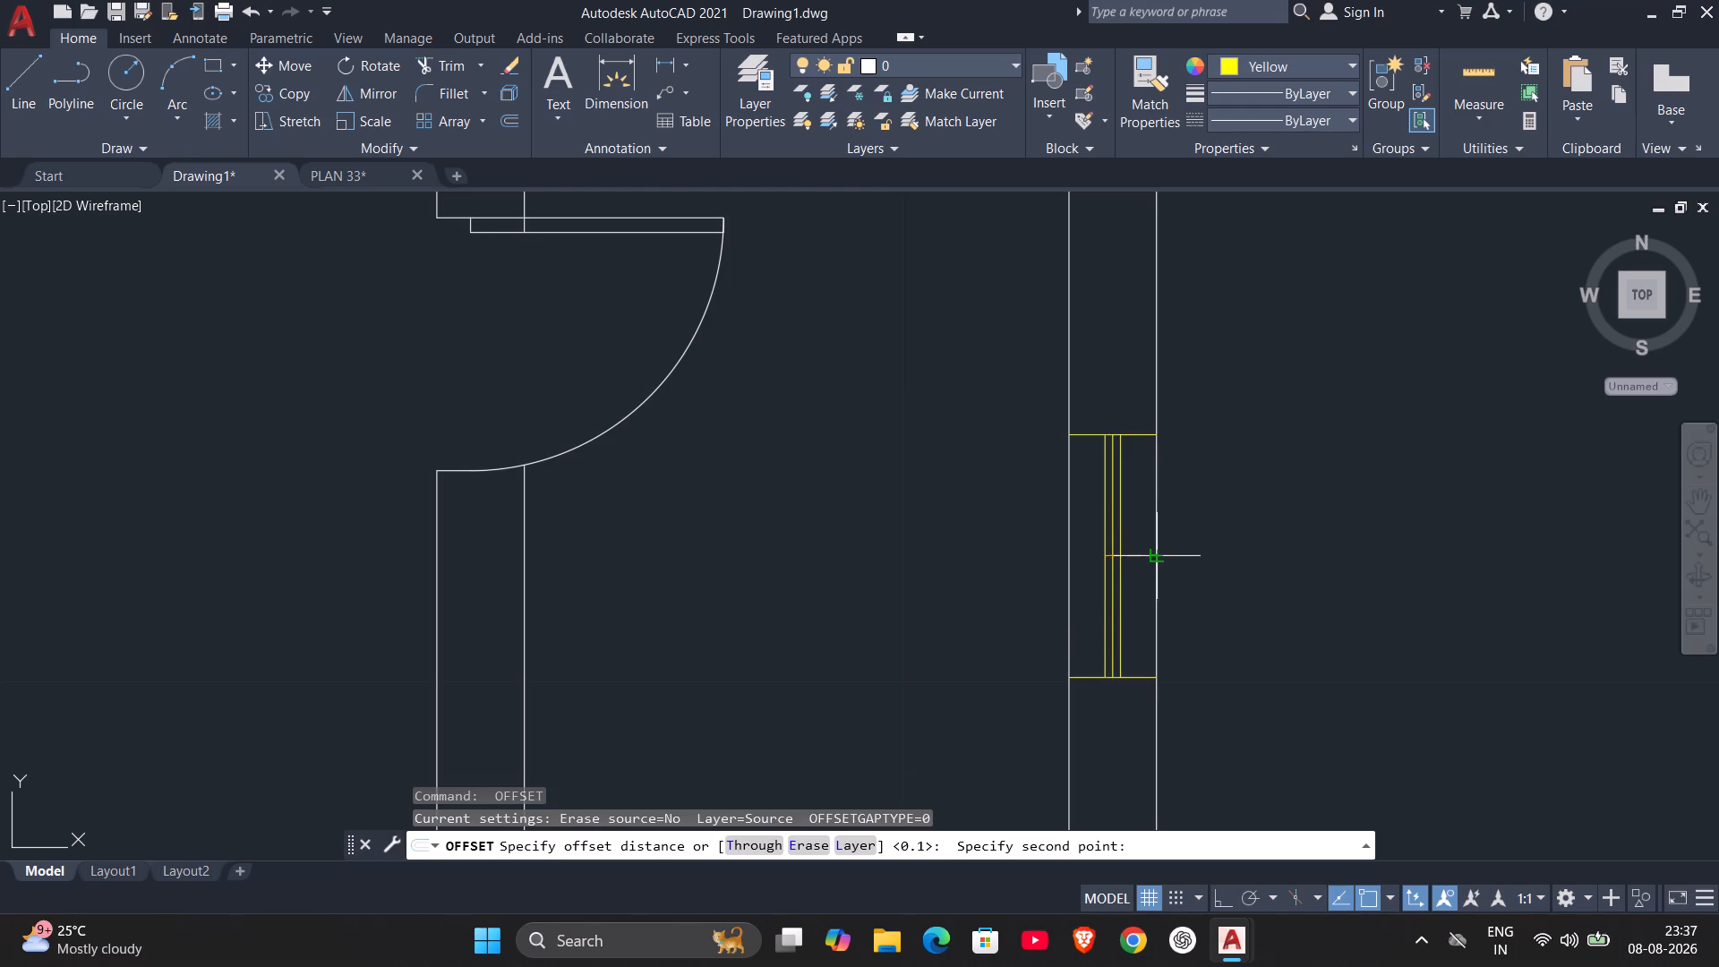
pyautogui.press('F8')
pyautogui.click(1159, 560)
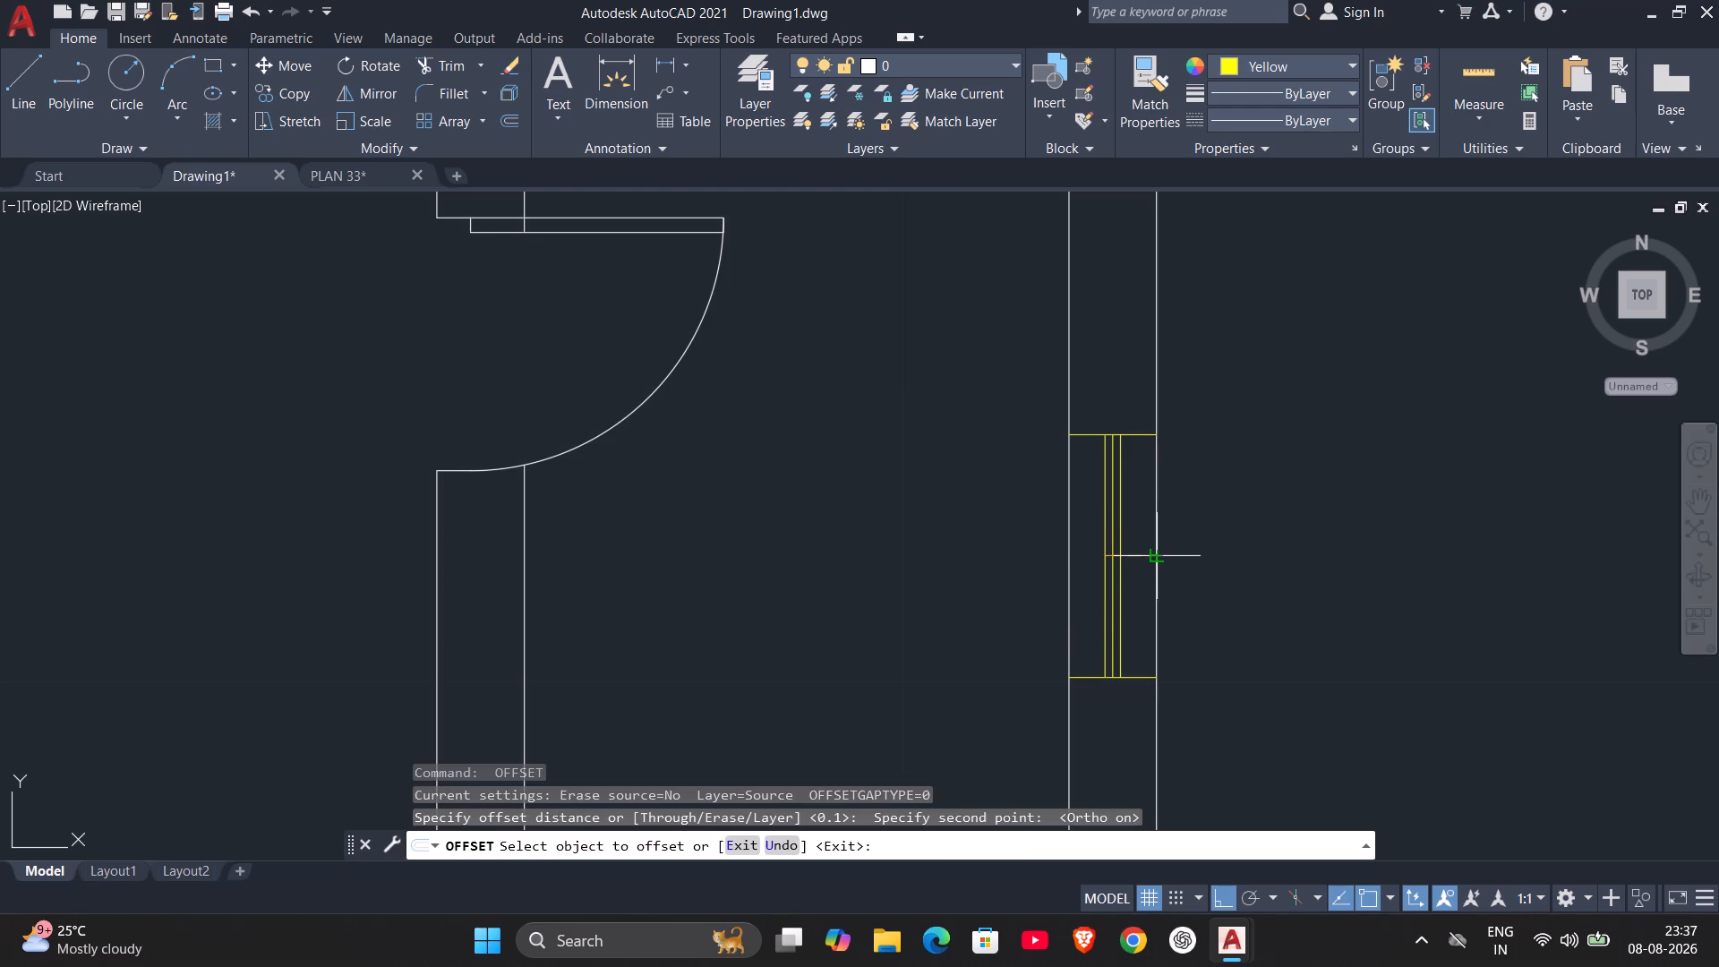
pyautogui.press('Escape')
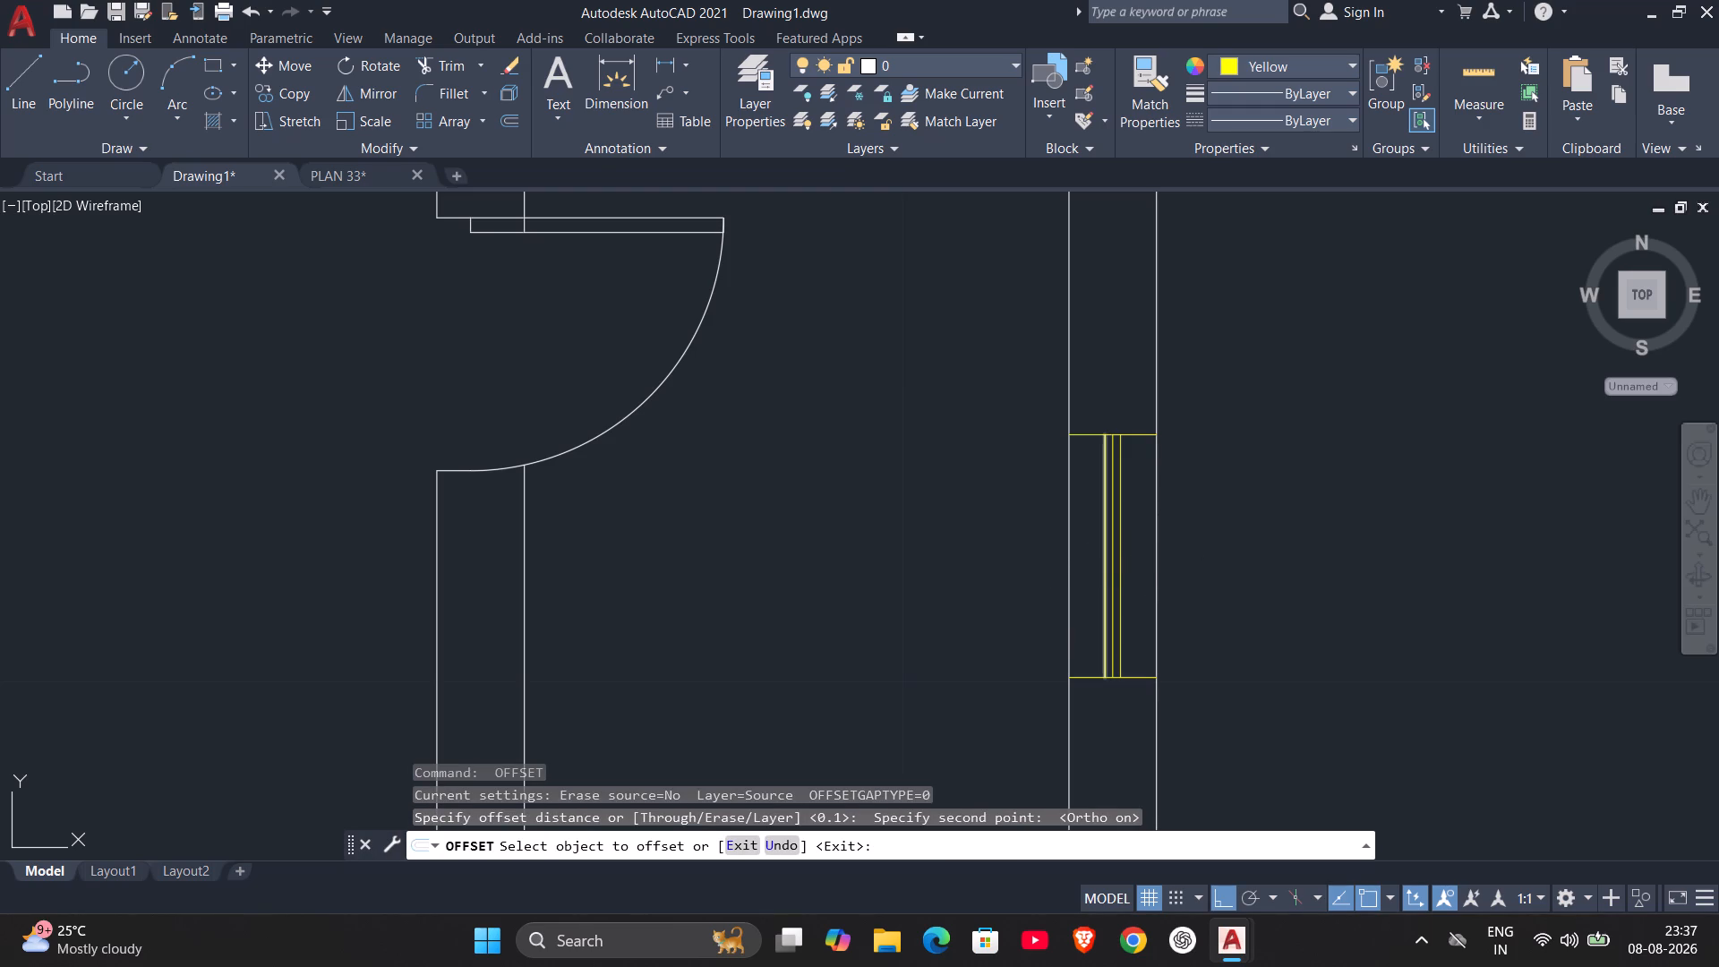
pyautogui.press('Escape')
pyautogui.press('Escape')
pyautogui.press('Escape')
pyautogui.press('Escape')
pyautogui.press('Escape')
# With Ortho on, draw the middle crossline from the centre line's midpoint to the east wall's outer face and back to its inner face.
pyautogui.press('l')
pyautogui.press('Return')
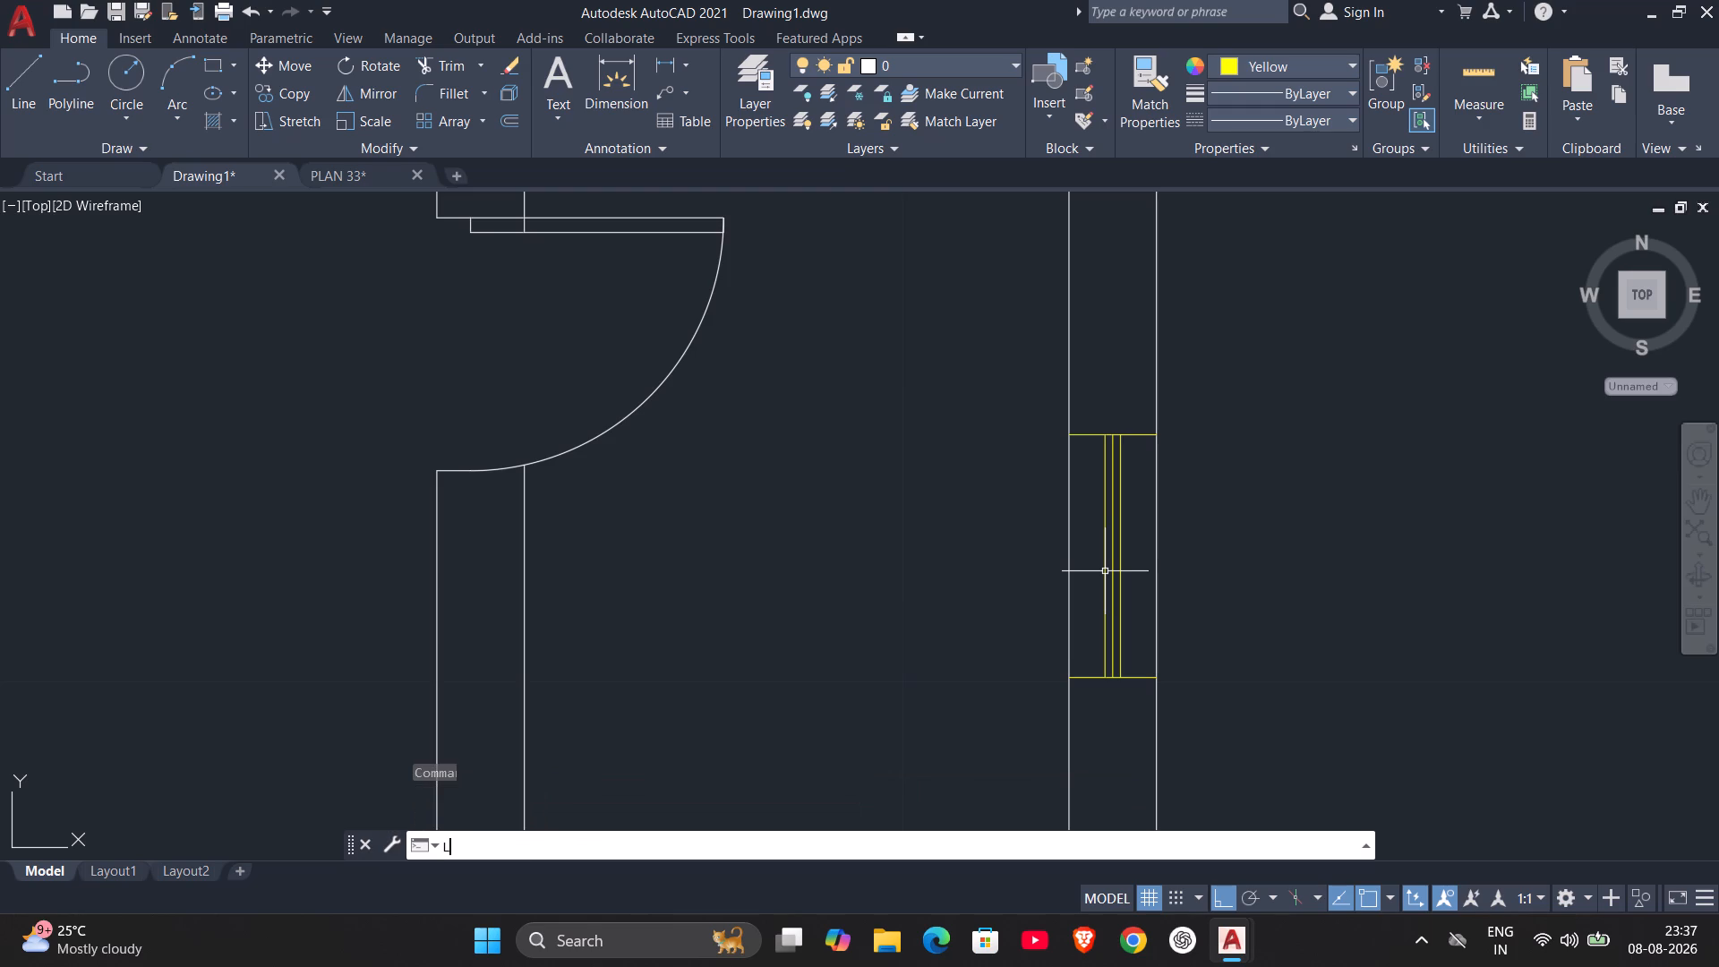
pyautogui.click(1110, 556)
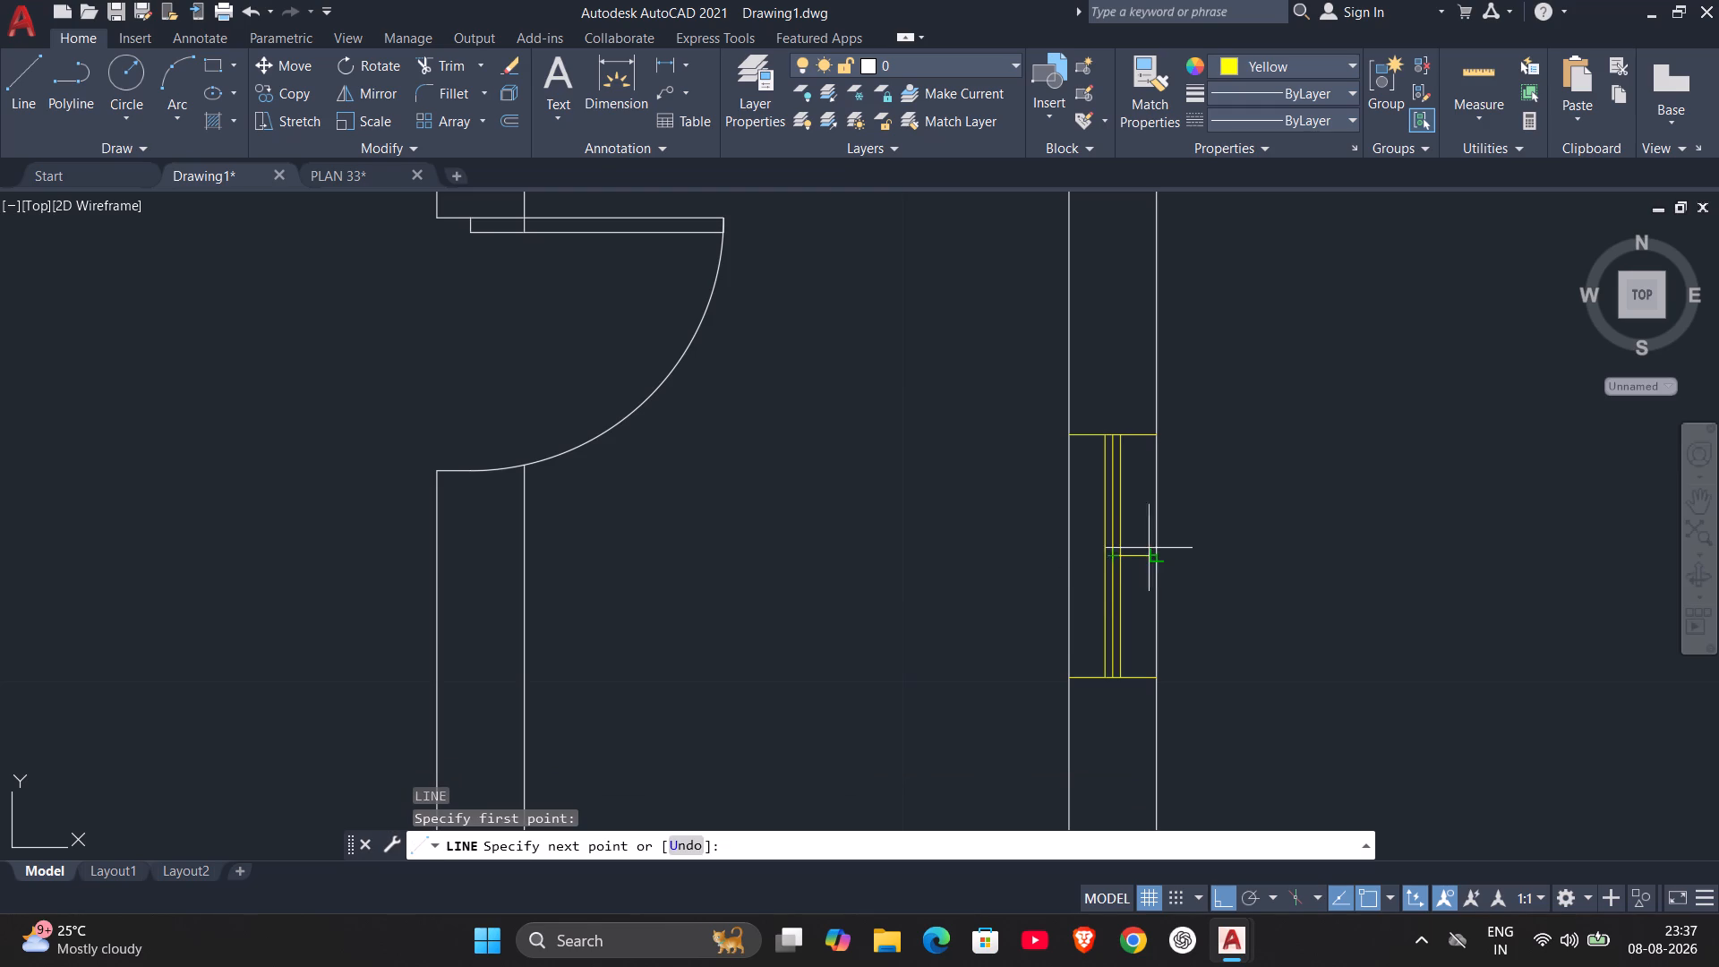
pyautogui.click(1162, 559)
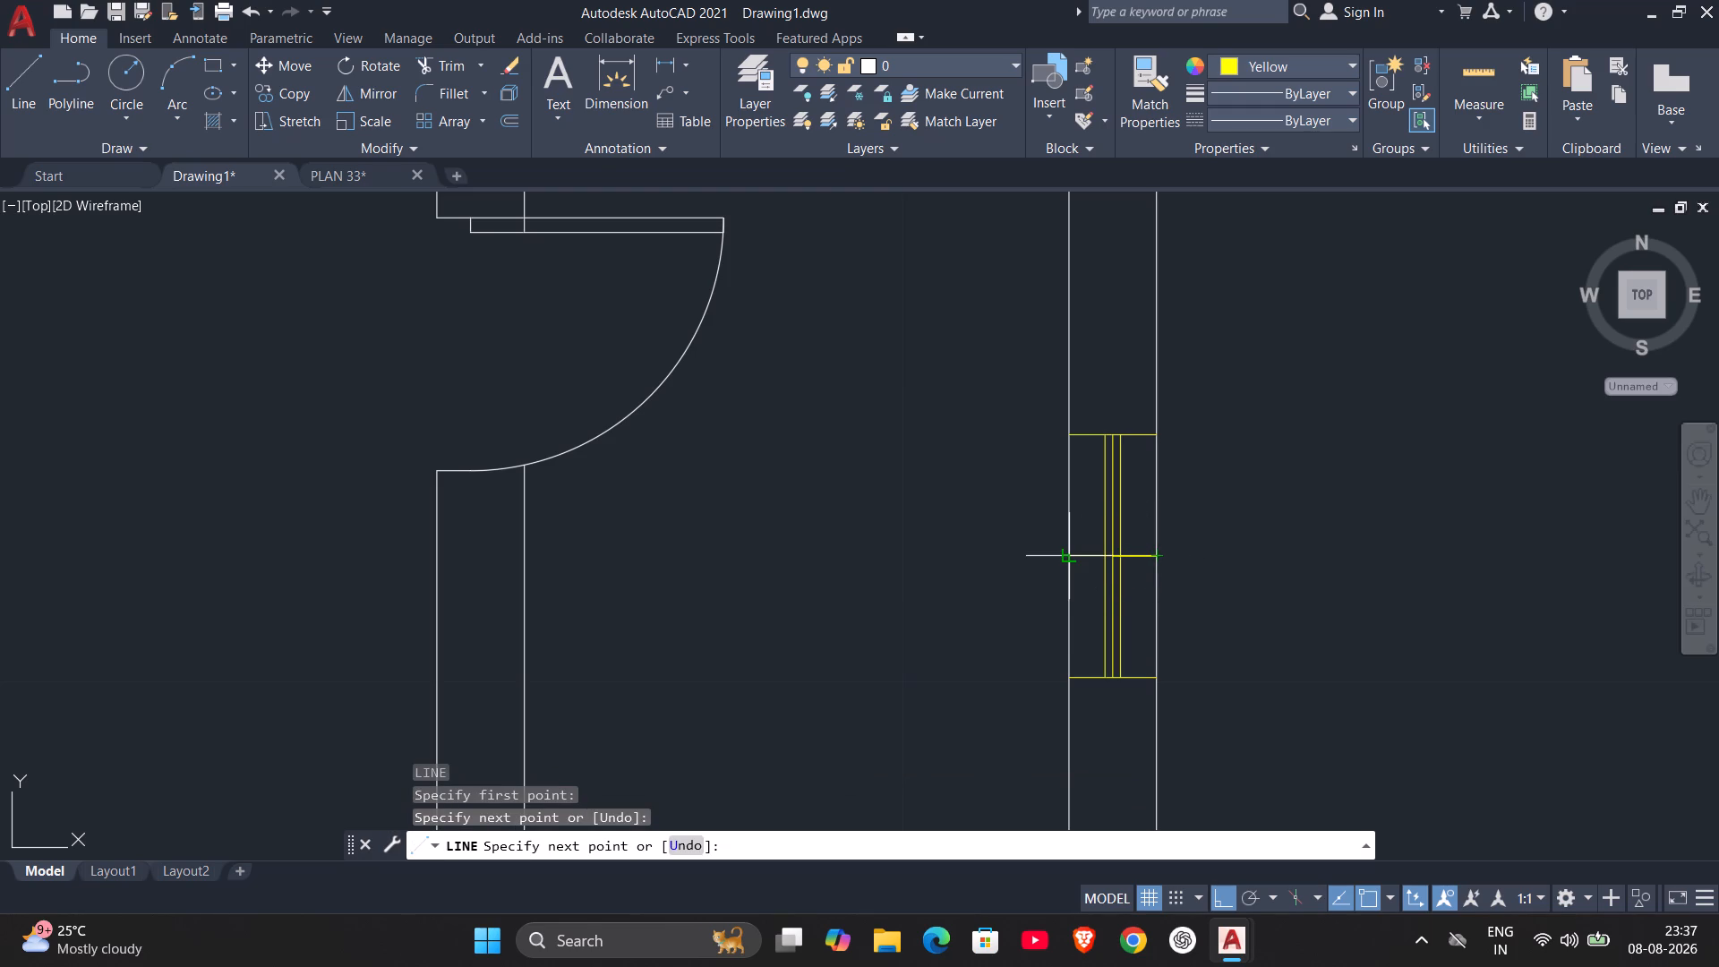
pyautogui.click(1063, 561)
pyautogui.press('Escape')
# Copy the complete small east-wall window straight south into the east wall of the small room below, using its southwest corner as base point.
pyautogui.scroll(-2, 1207, 560)
pyautogui.moveTo(1242, 670); pyautogui.dragTo(1202, 567, button='middle')
pyautogui.scroll(-1, 1202, 567)
pyautogui.scroll(2, 1126, 477)
pyautogui.moveTo(1125, 426); pyautogui.dragTo(1146, 436)
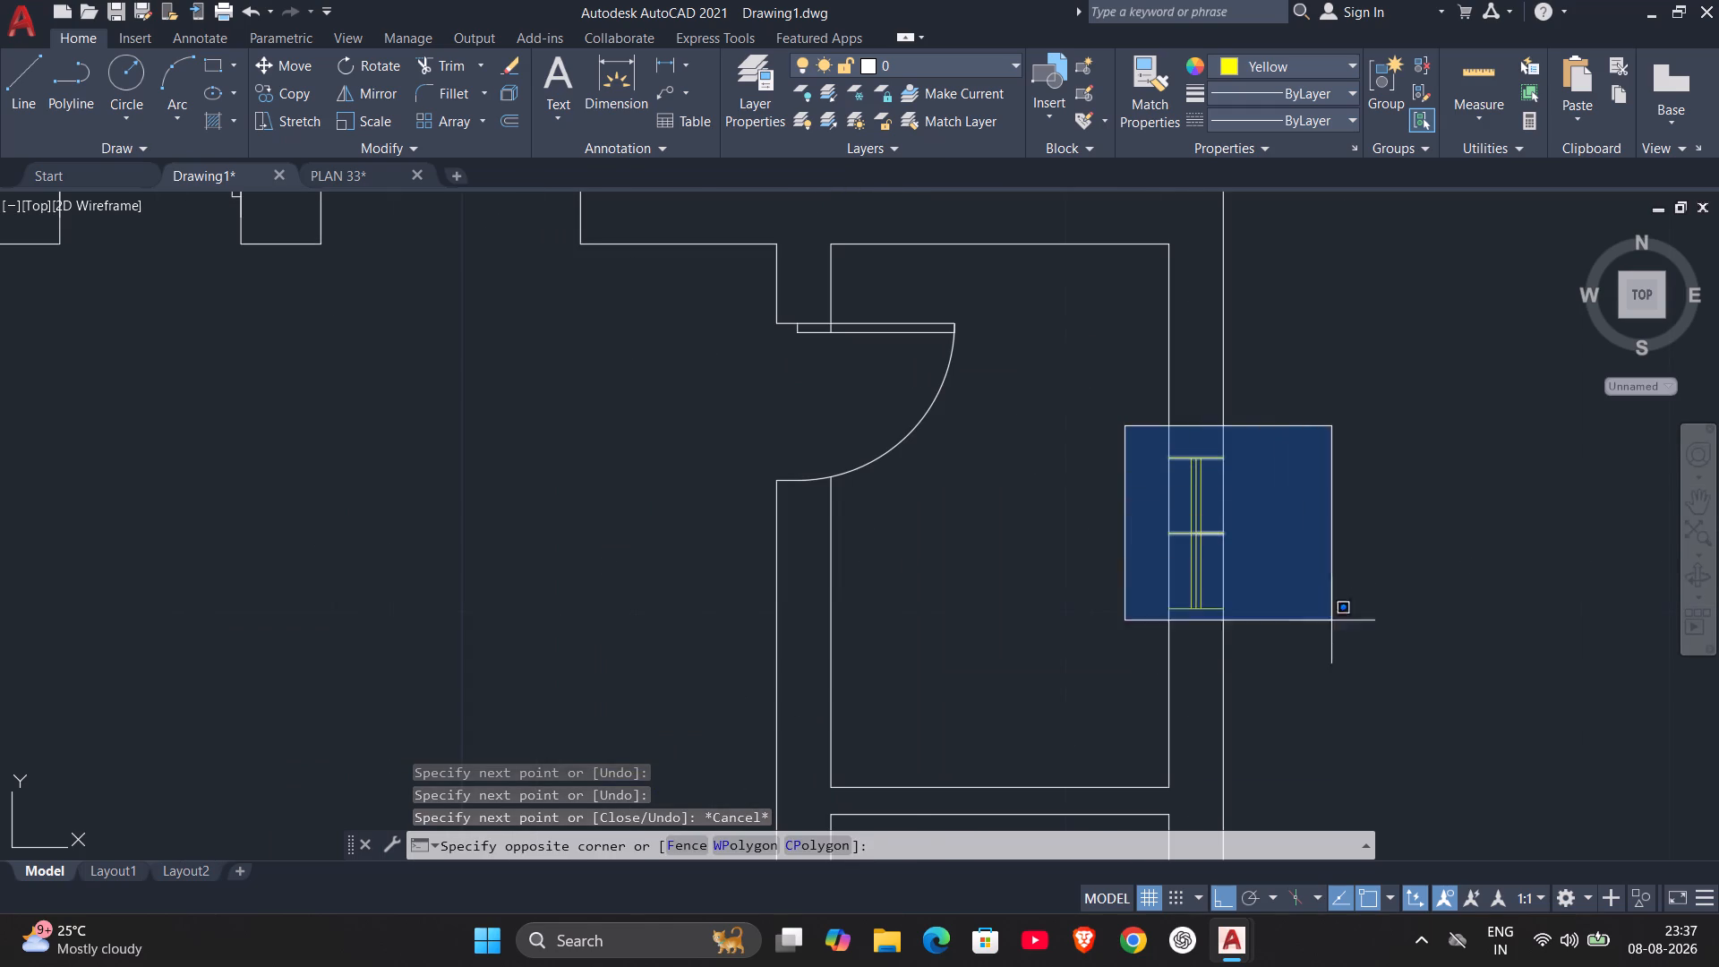
pyautogui.click(1332, 650)
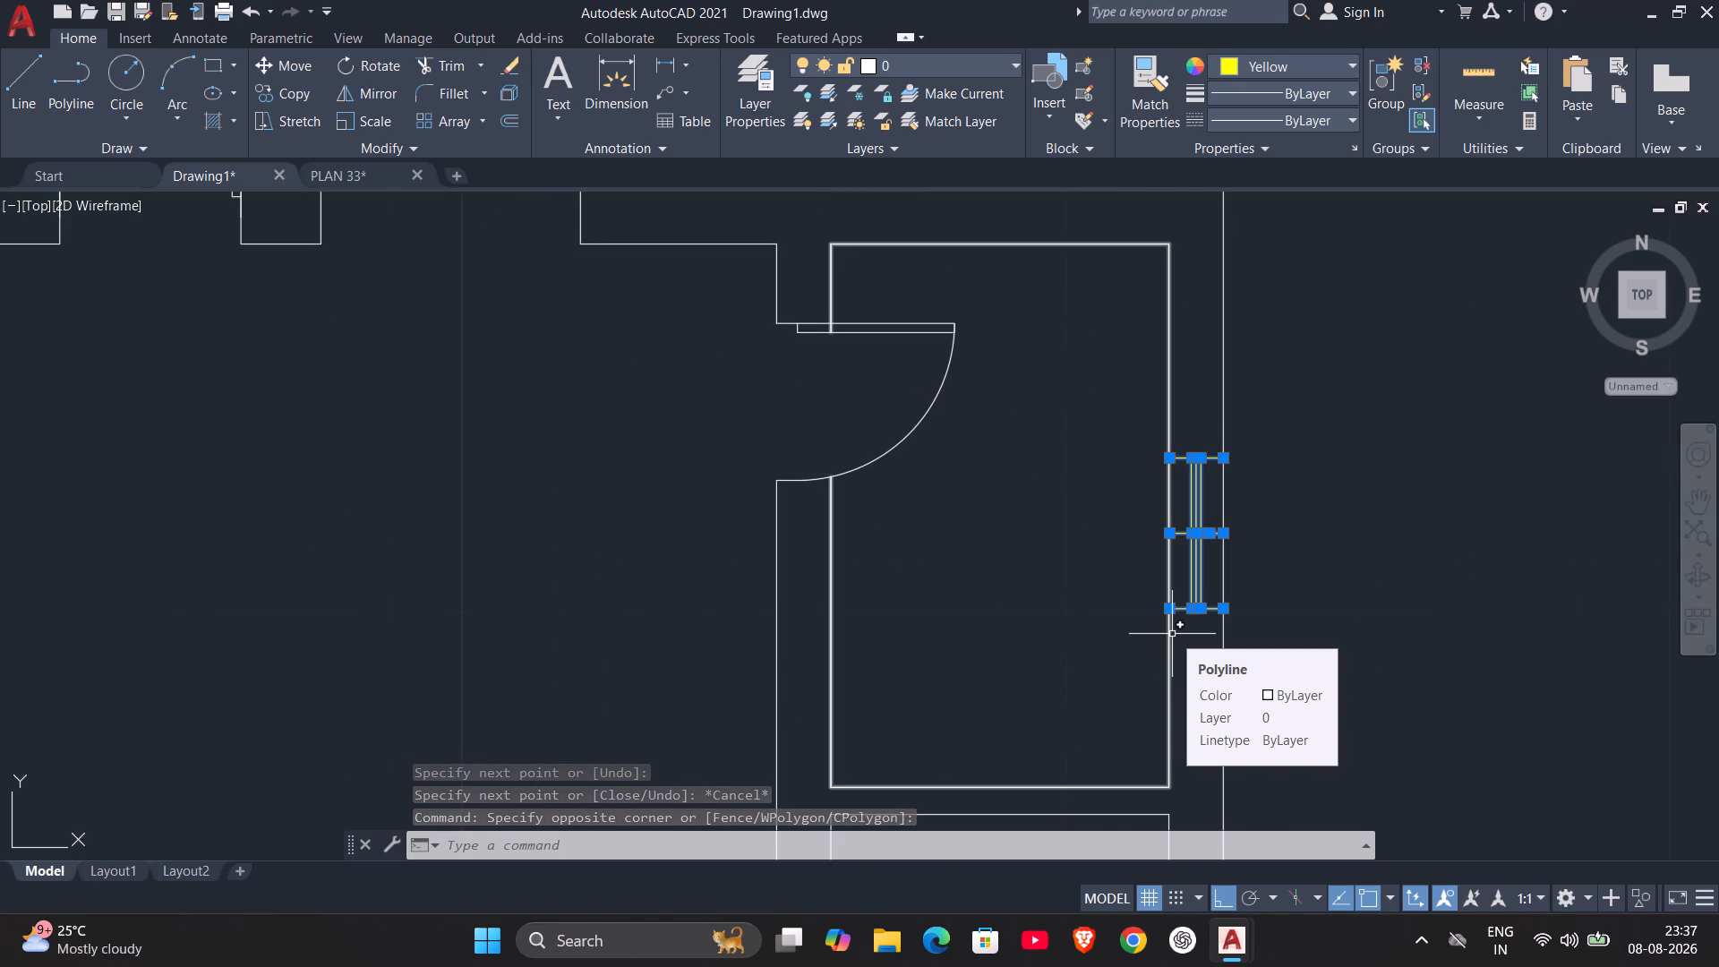
pyautogui.write('CO')
pyautogui.press('Return')
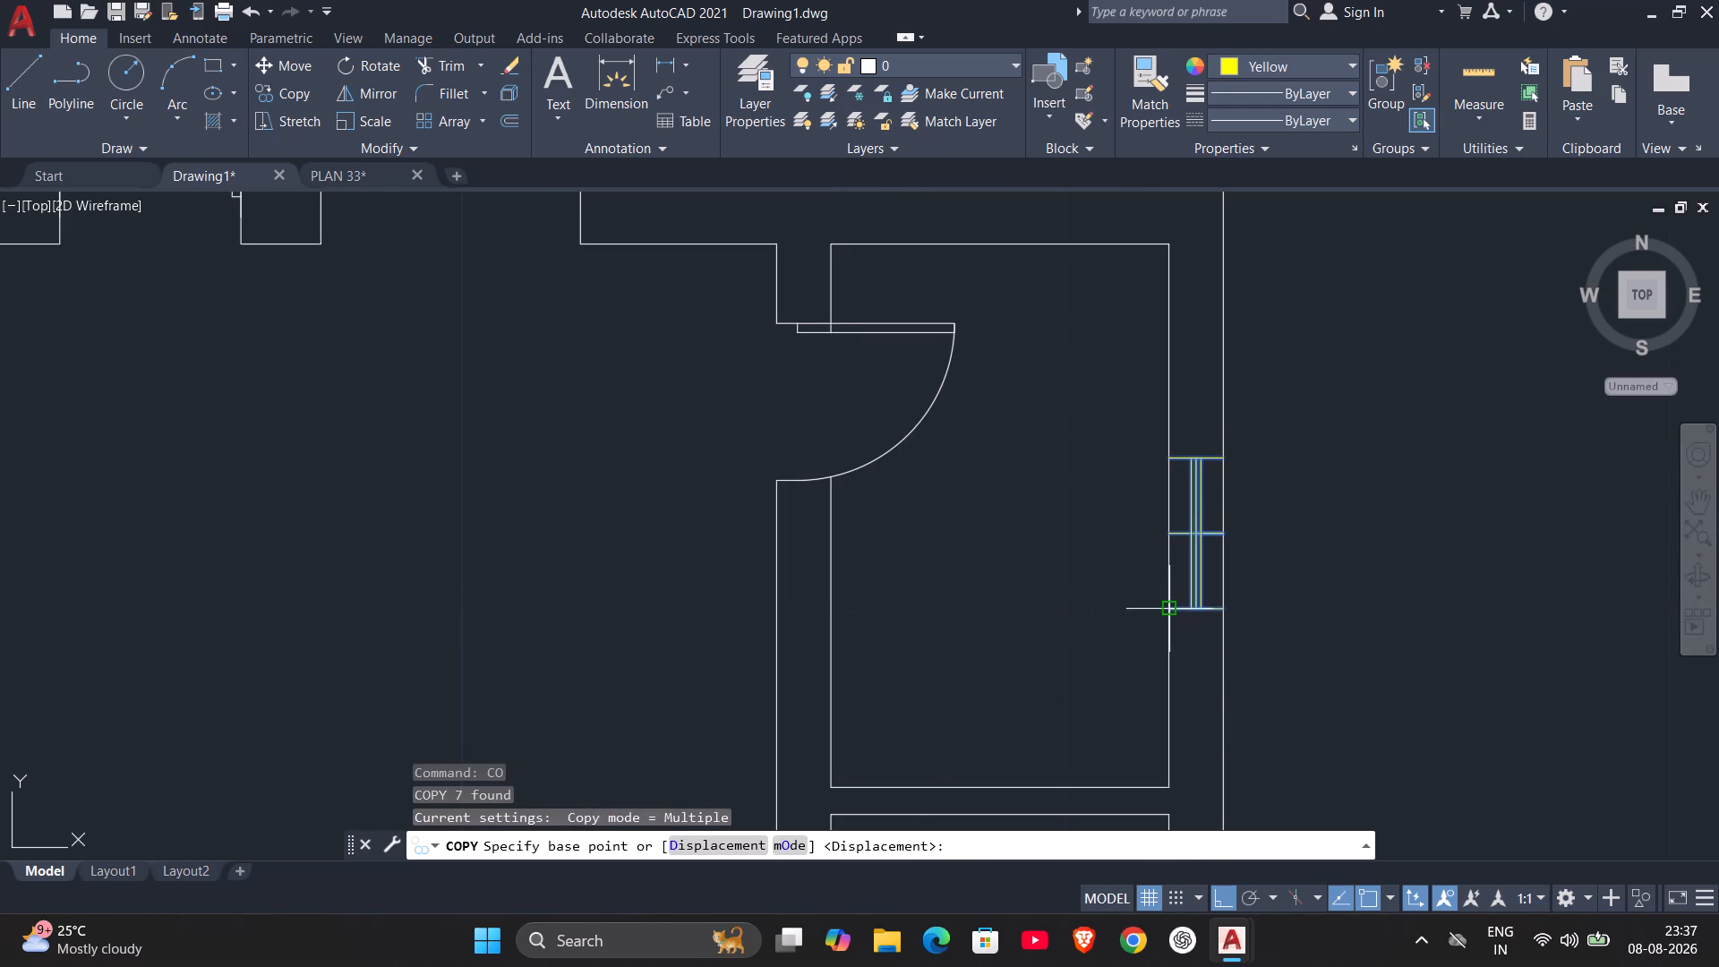
pyautogui.click(1167, 611)
pyautogui.scroll(-1, 1166, 743)
pyautogui.moveTo(1167, 745); pyautogui.dragTo(1142, 458, button='middle')
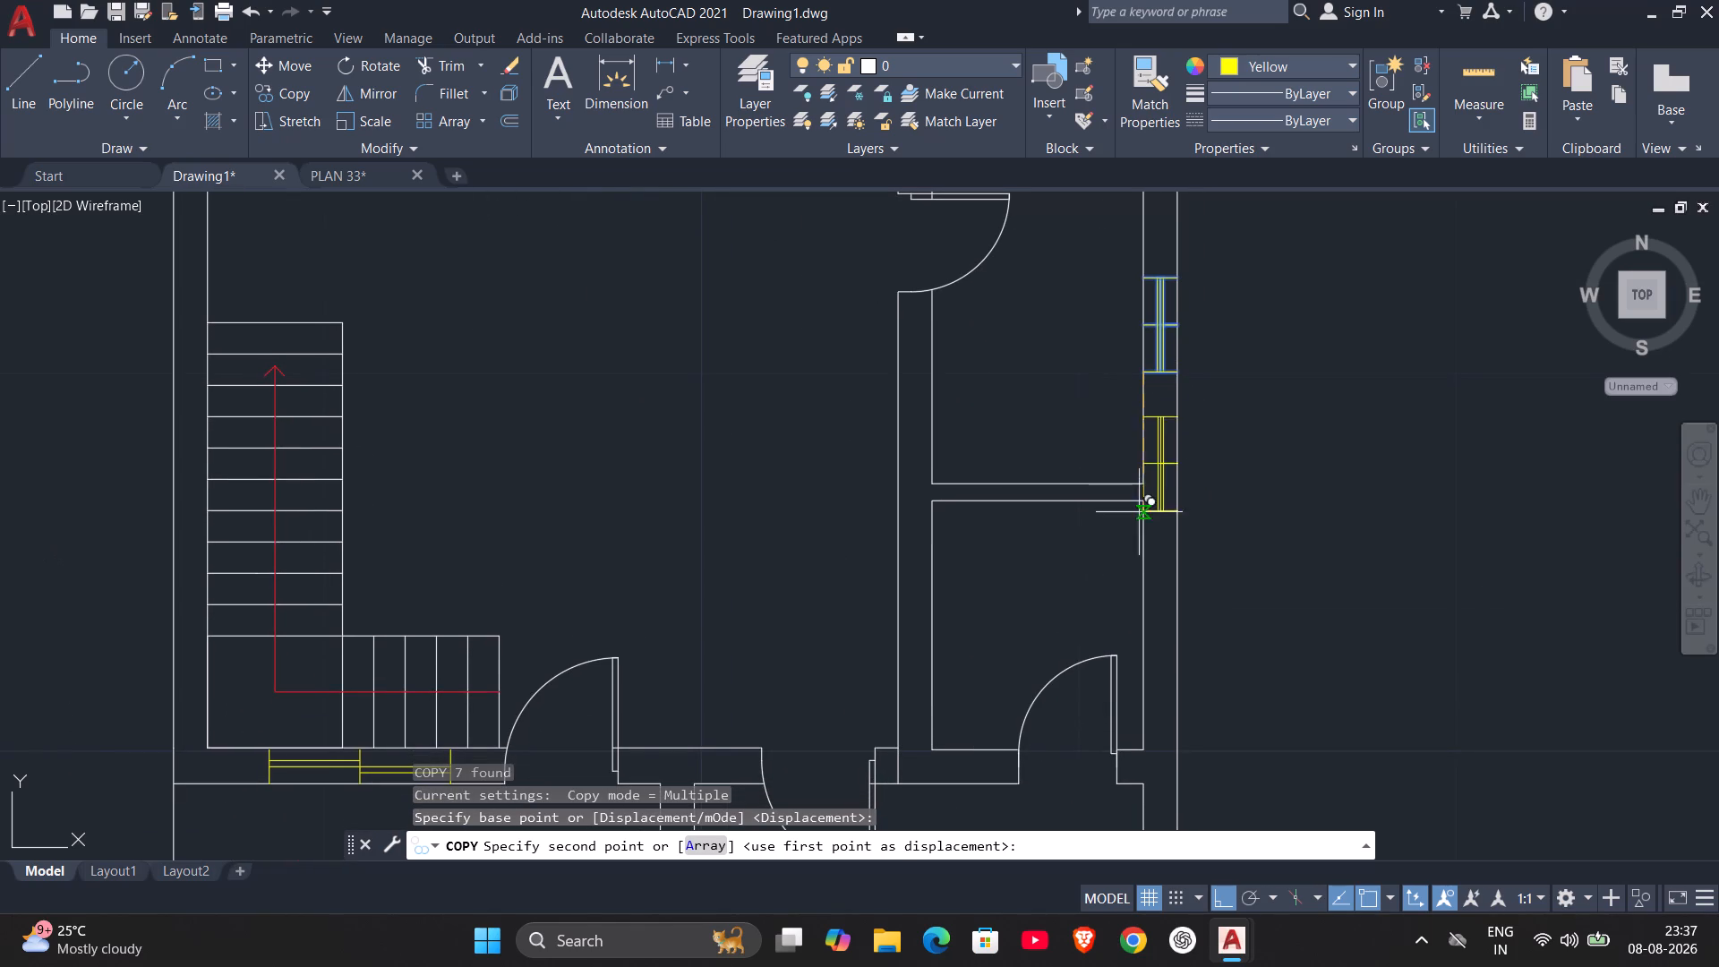
pyautogui.click(1138, 616)
pyautogui.press('Escape')
# With Ortho off, copy the upper small east-wall window to the empty space just north of the northeast room.
pyautogui.scroll(-3, 1261, 539)
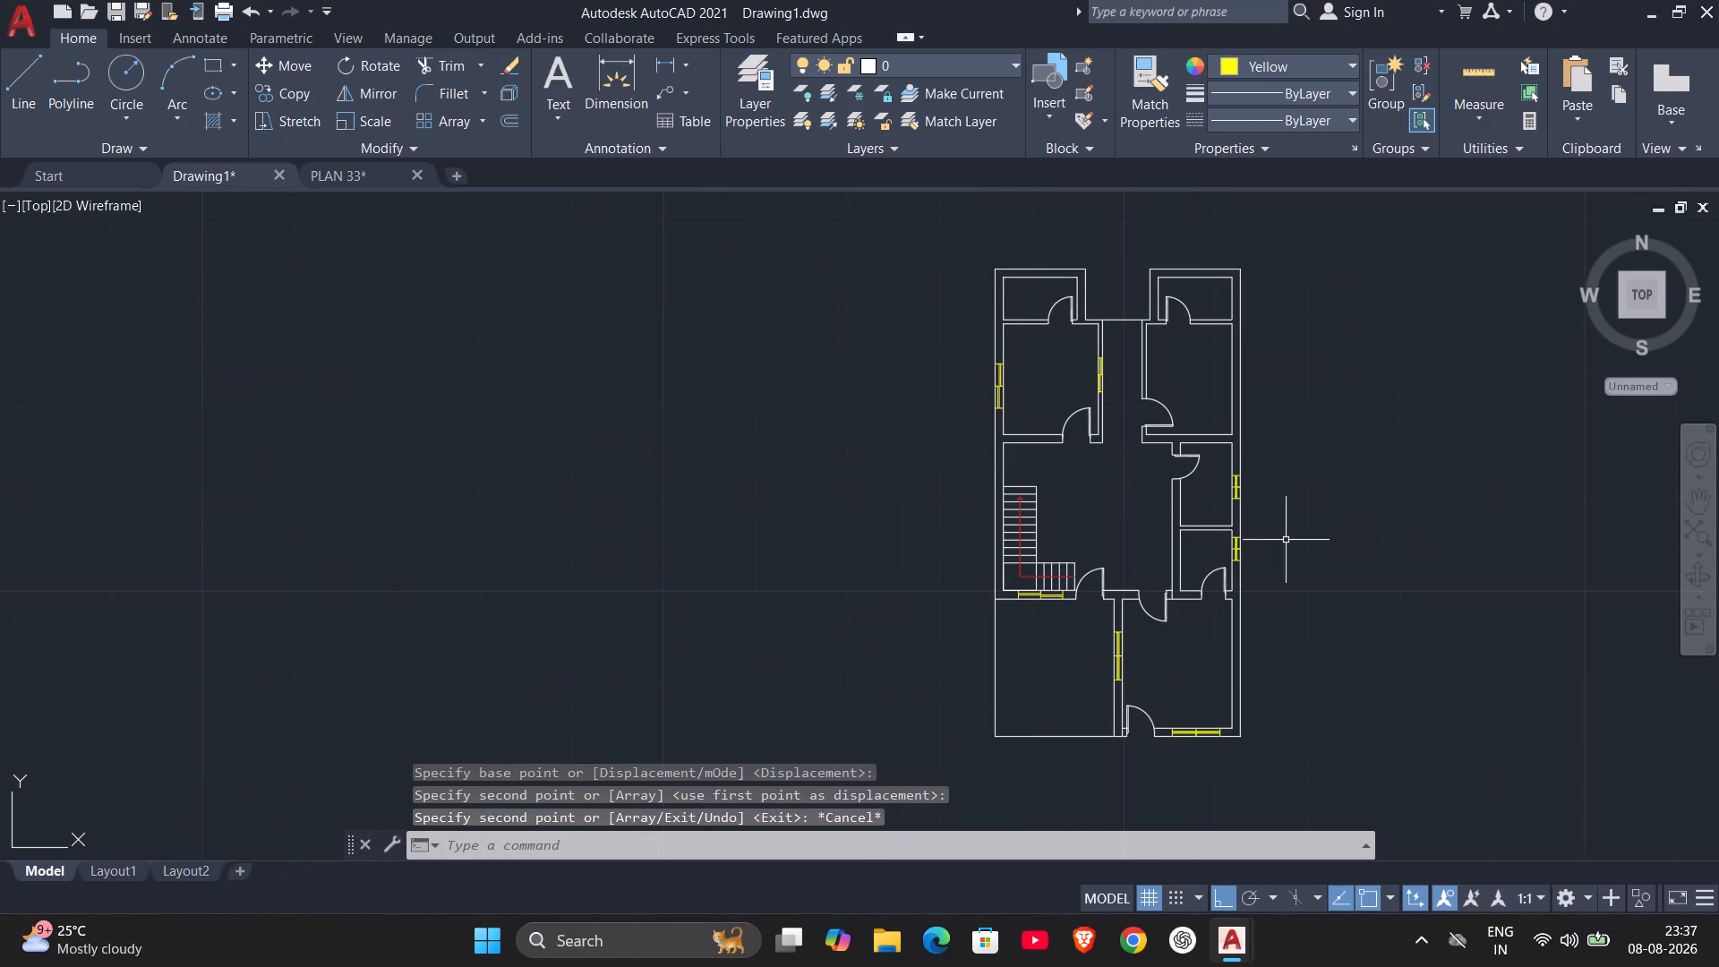
pyautogui.moveTo(1287, 540); pyautogui.dragTo(1303, 657, button='middle')
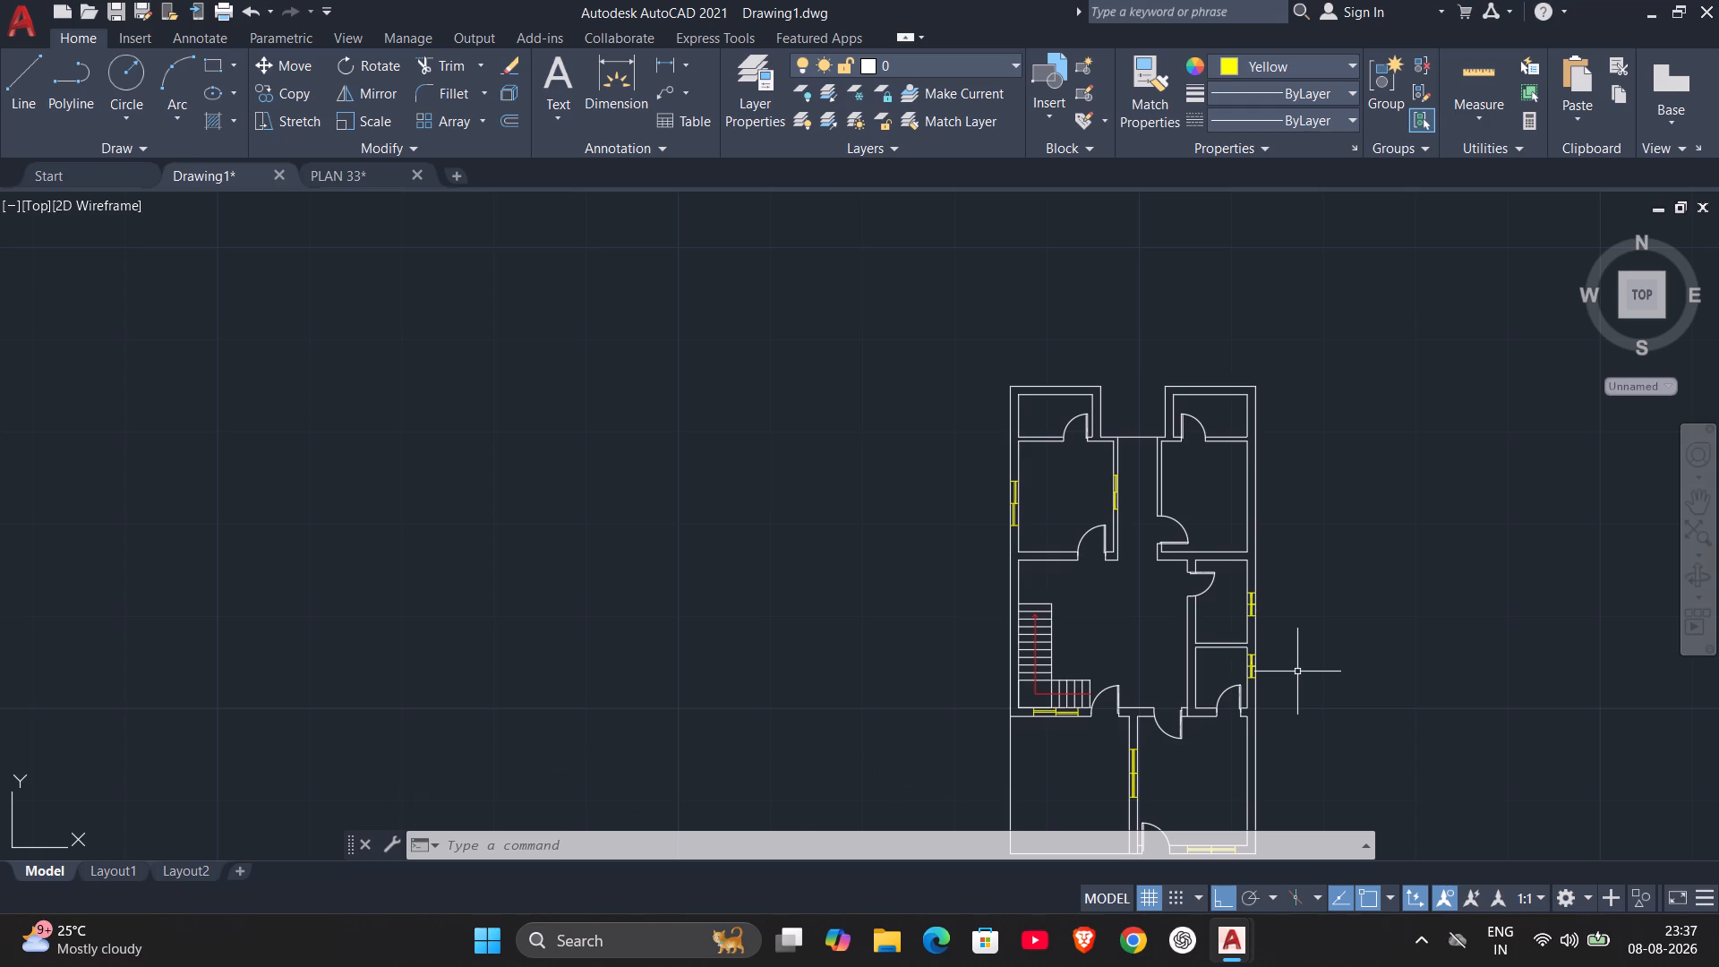
pyautogui.scroll(3, 1247, 659)
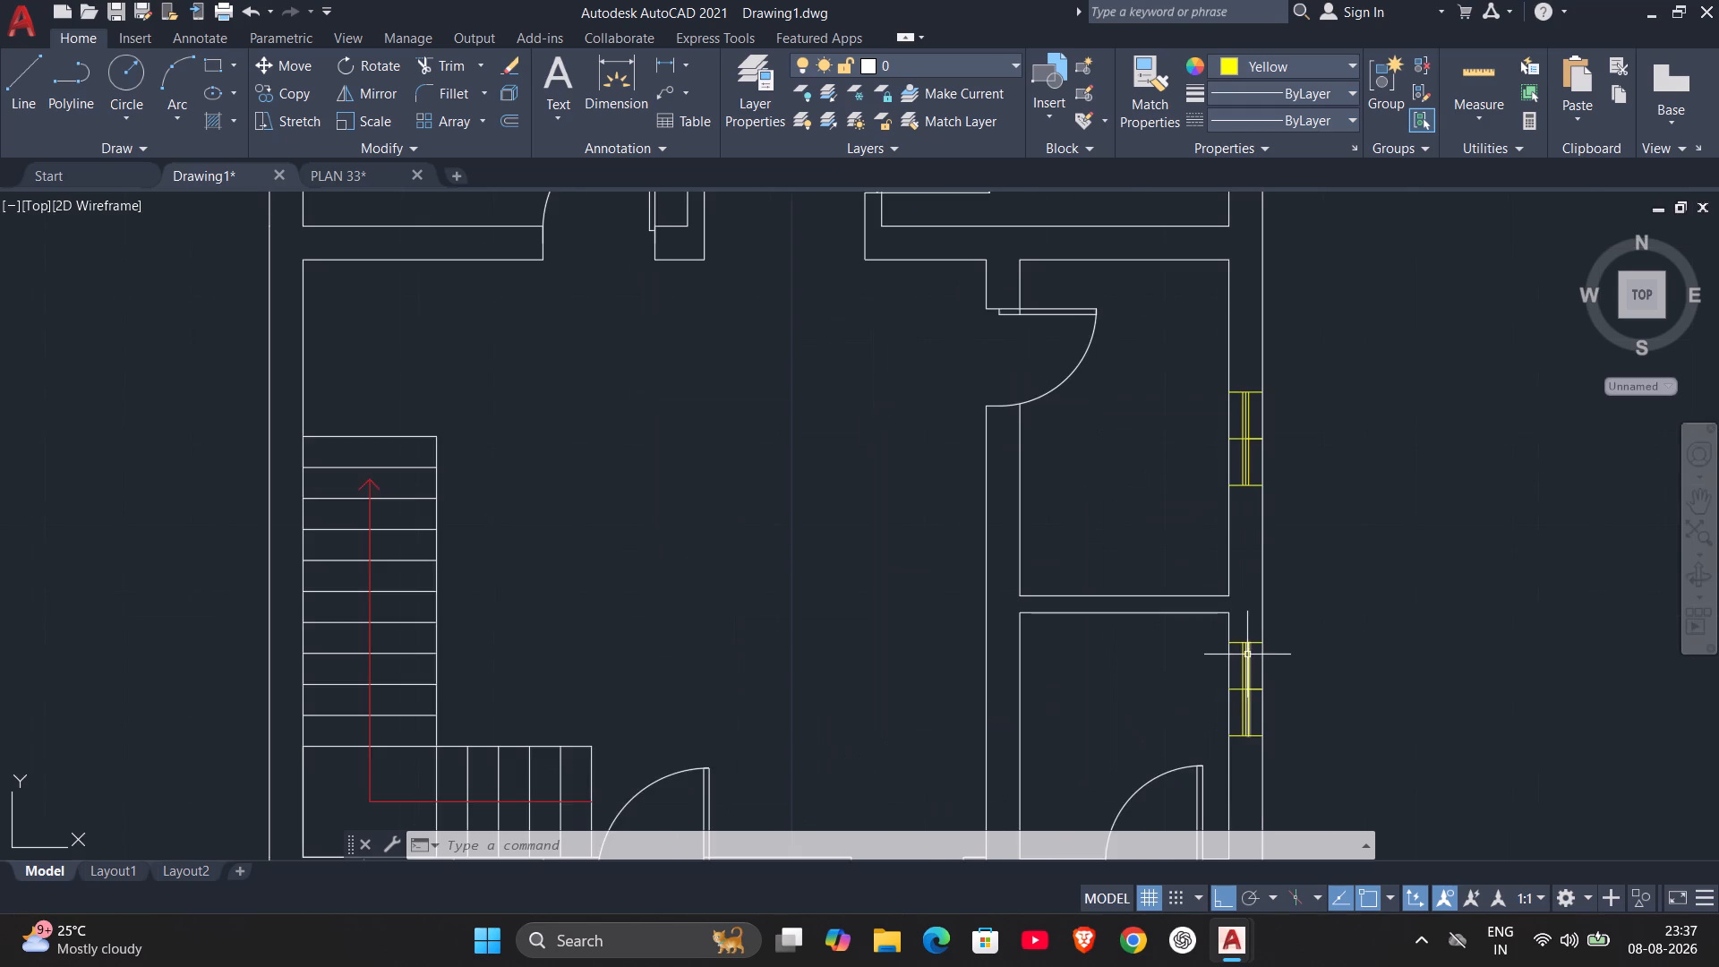
pyautogui.scroll(-1, 1251, 647)
pyautogui.moveTo(1267, 672); pyautogui.dragTo(1338, 710, button='middle')
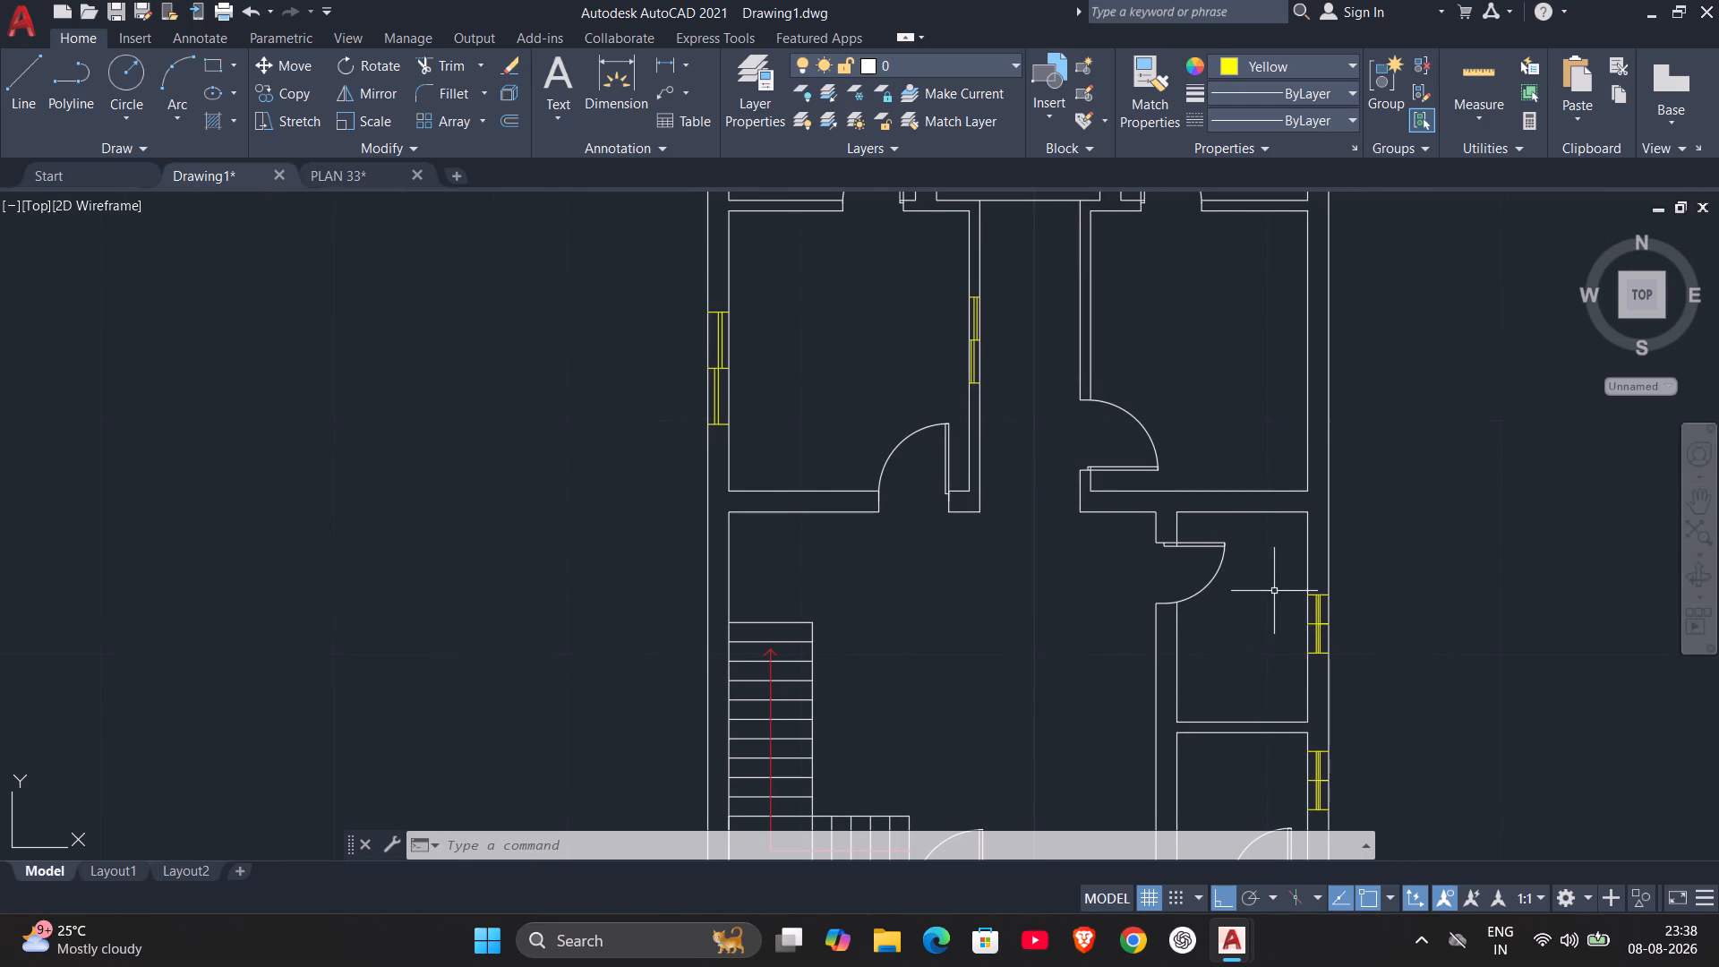
pyautogui.click(1282, 569)
pyautogui.click(1381, 687)
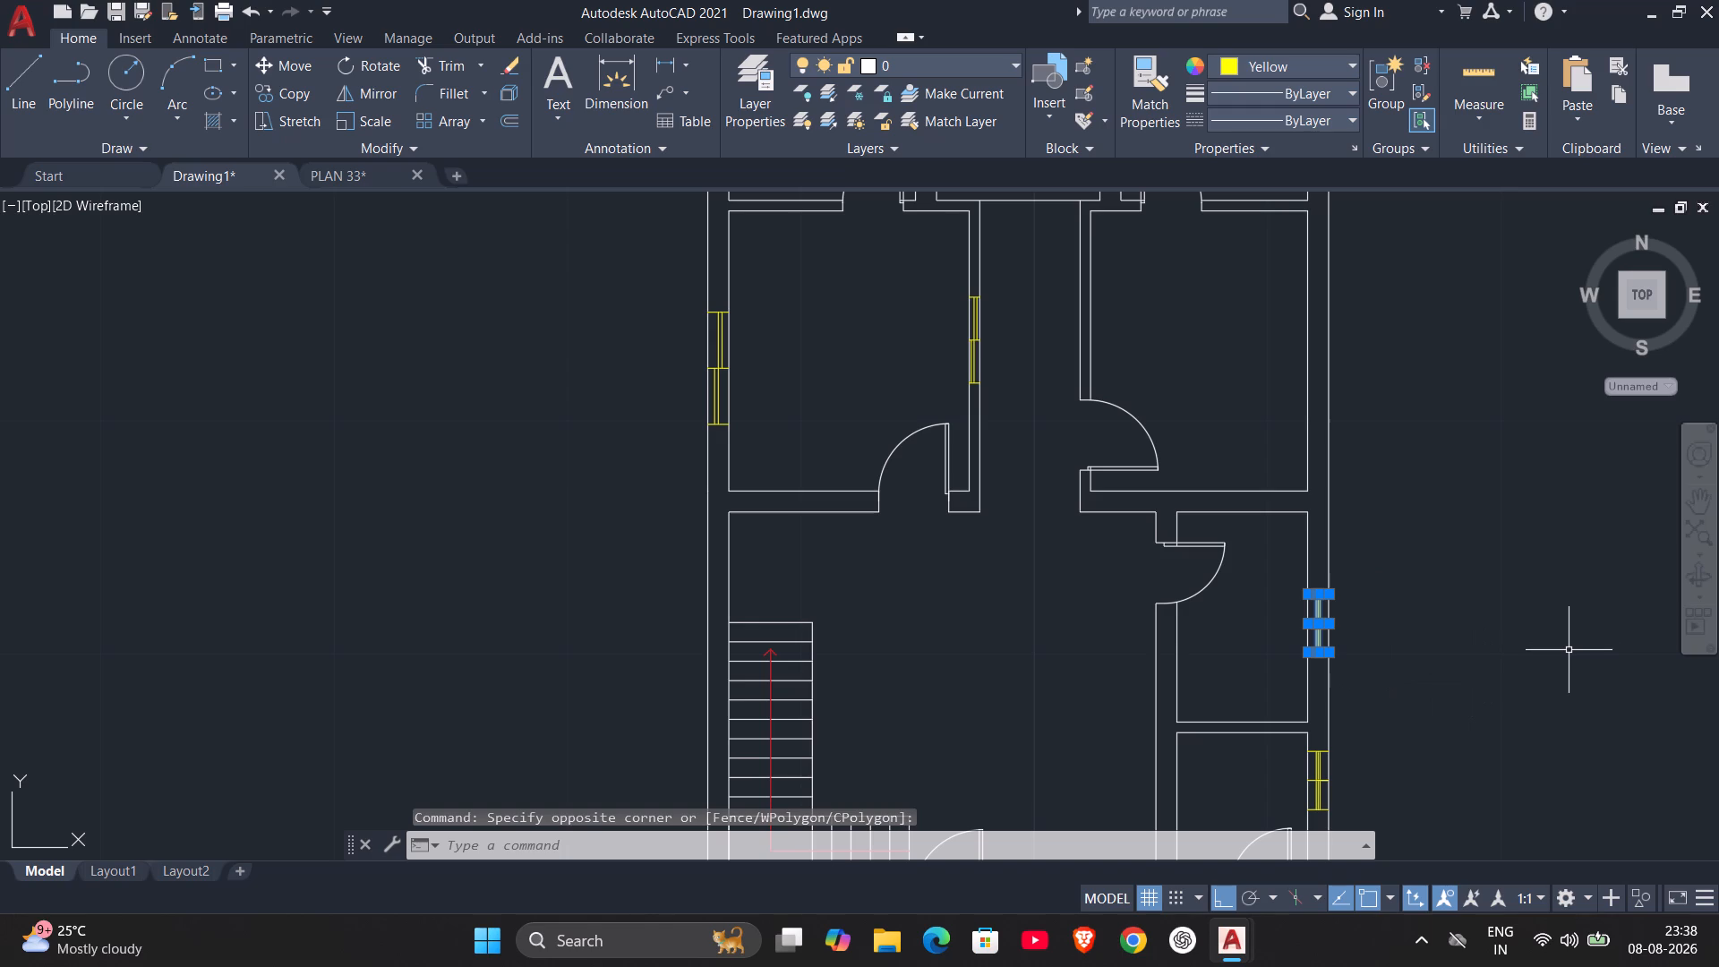
pyautogui.write('CO')
pyautogui.press('Return')
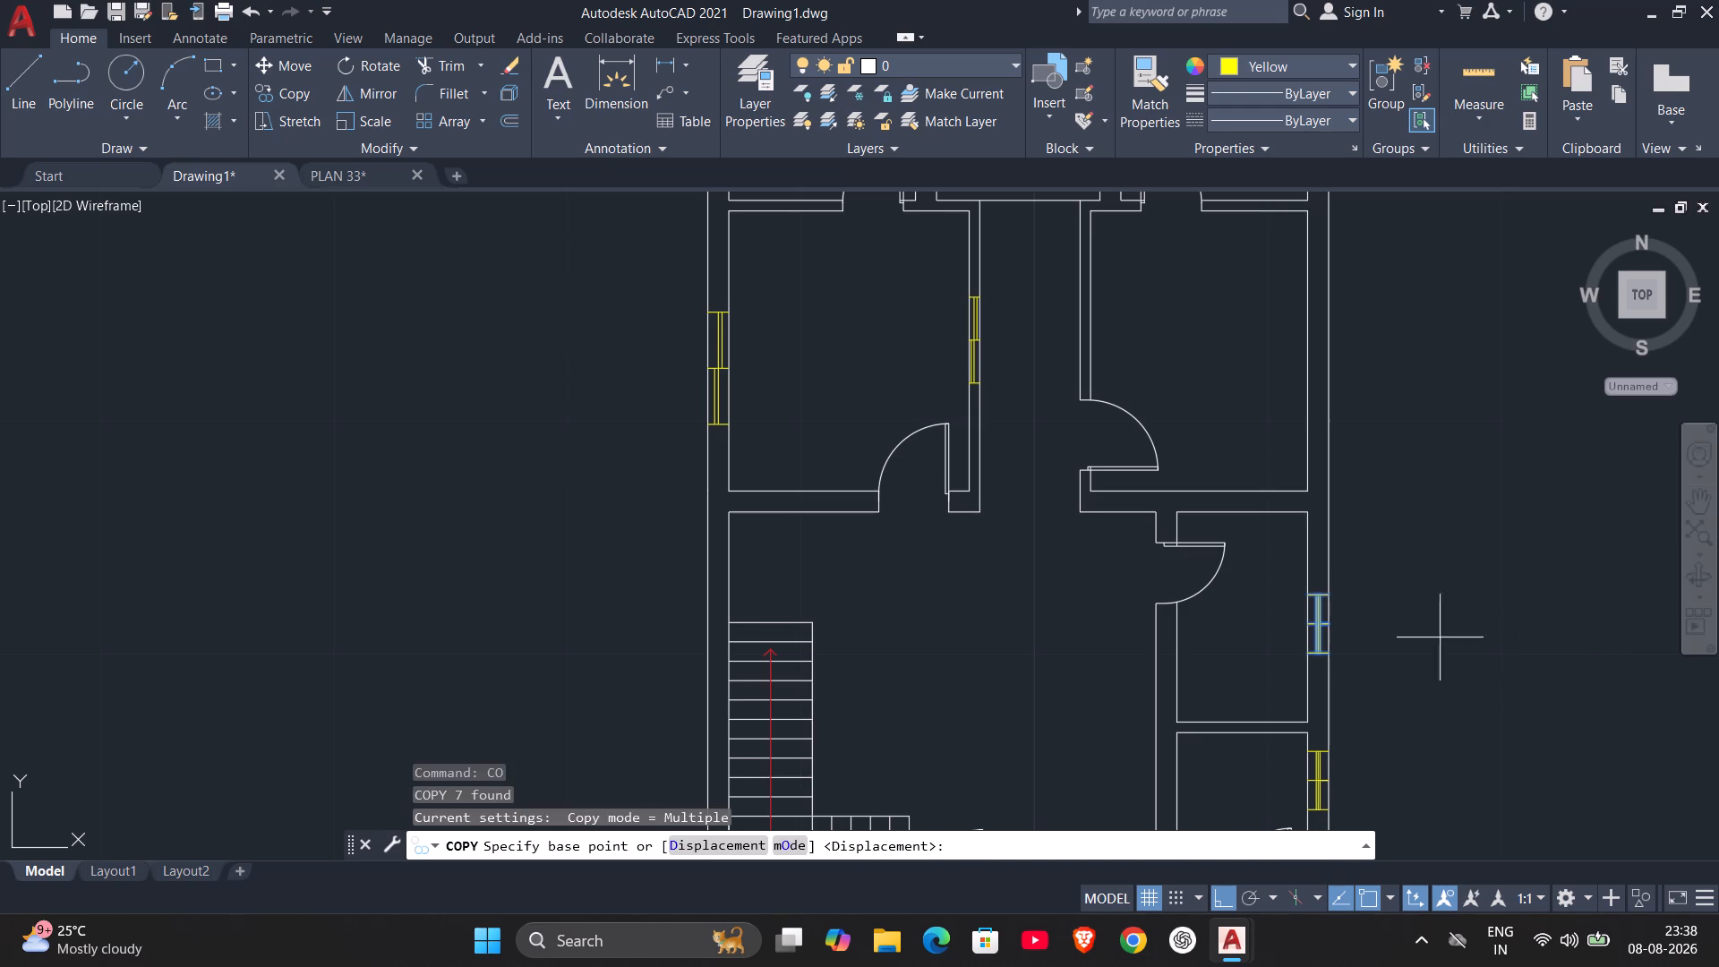
pyautogui.moveTo(1312, 622); pyautogui.dragTo(1330, 608)
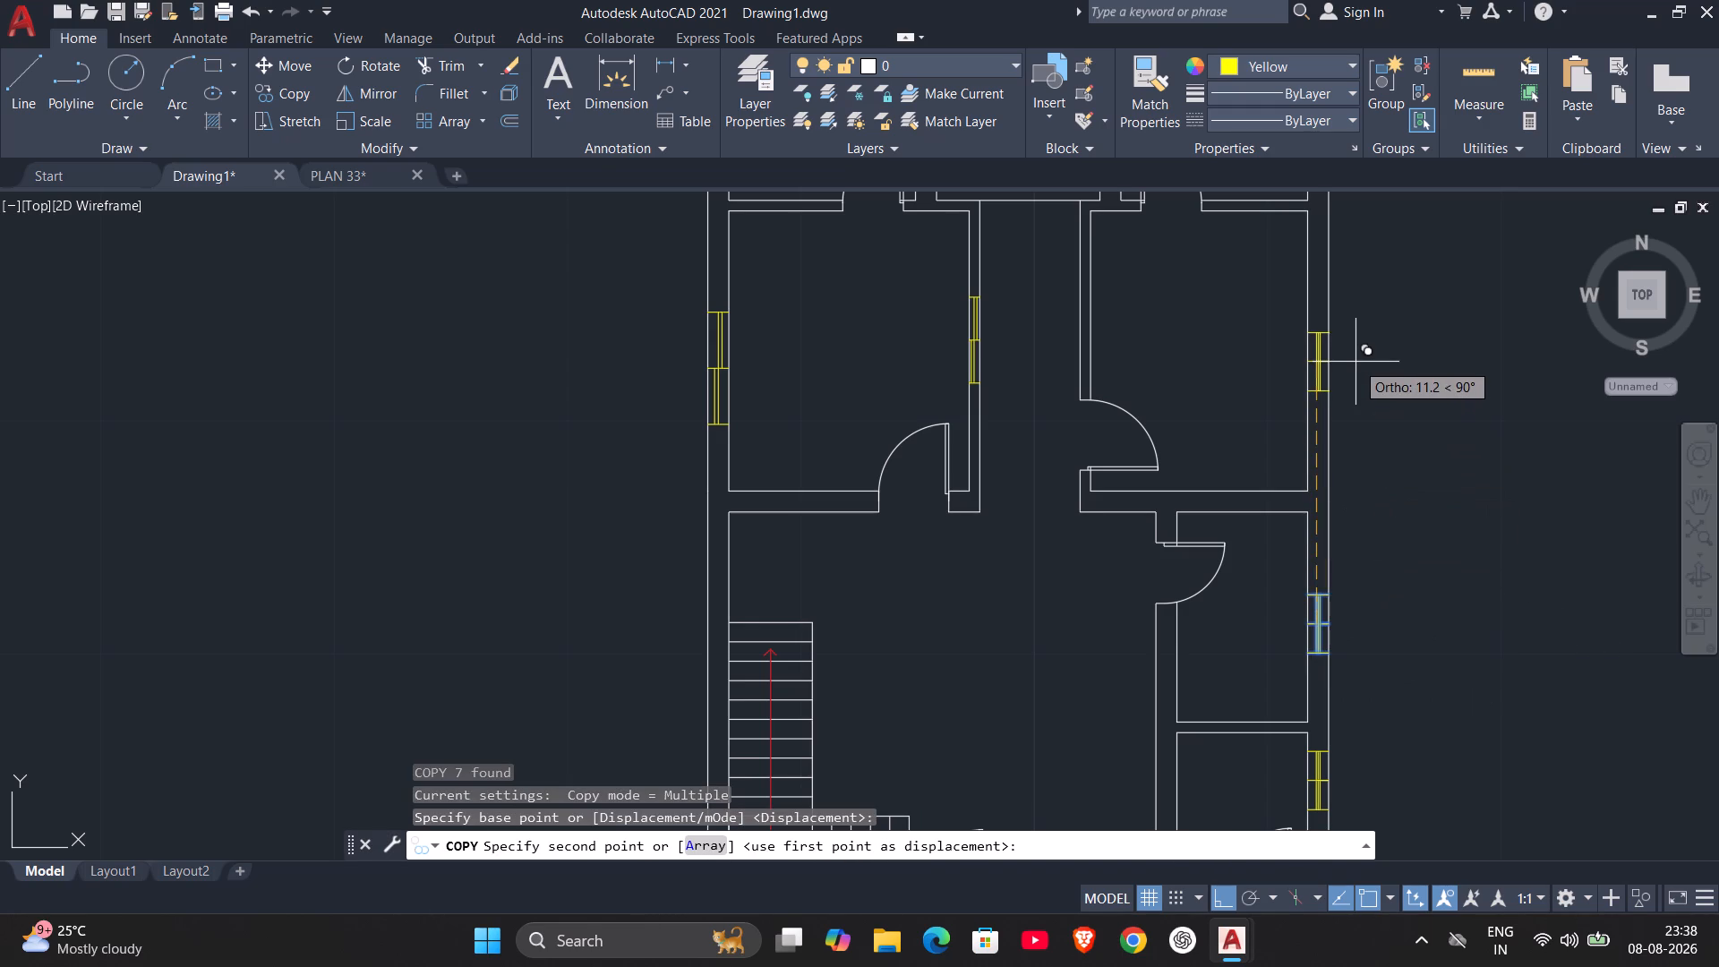
pyautogui.press('F8')
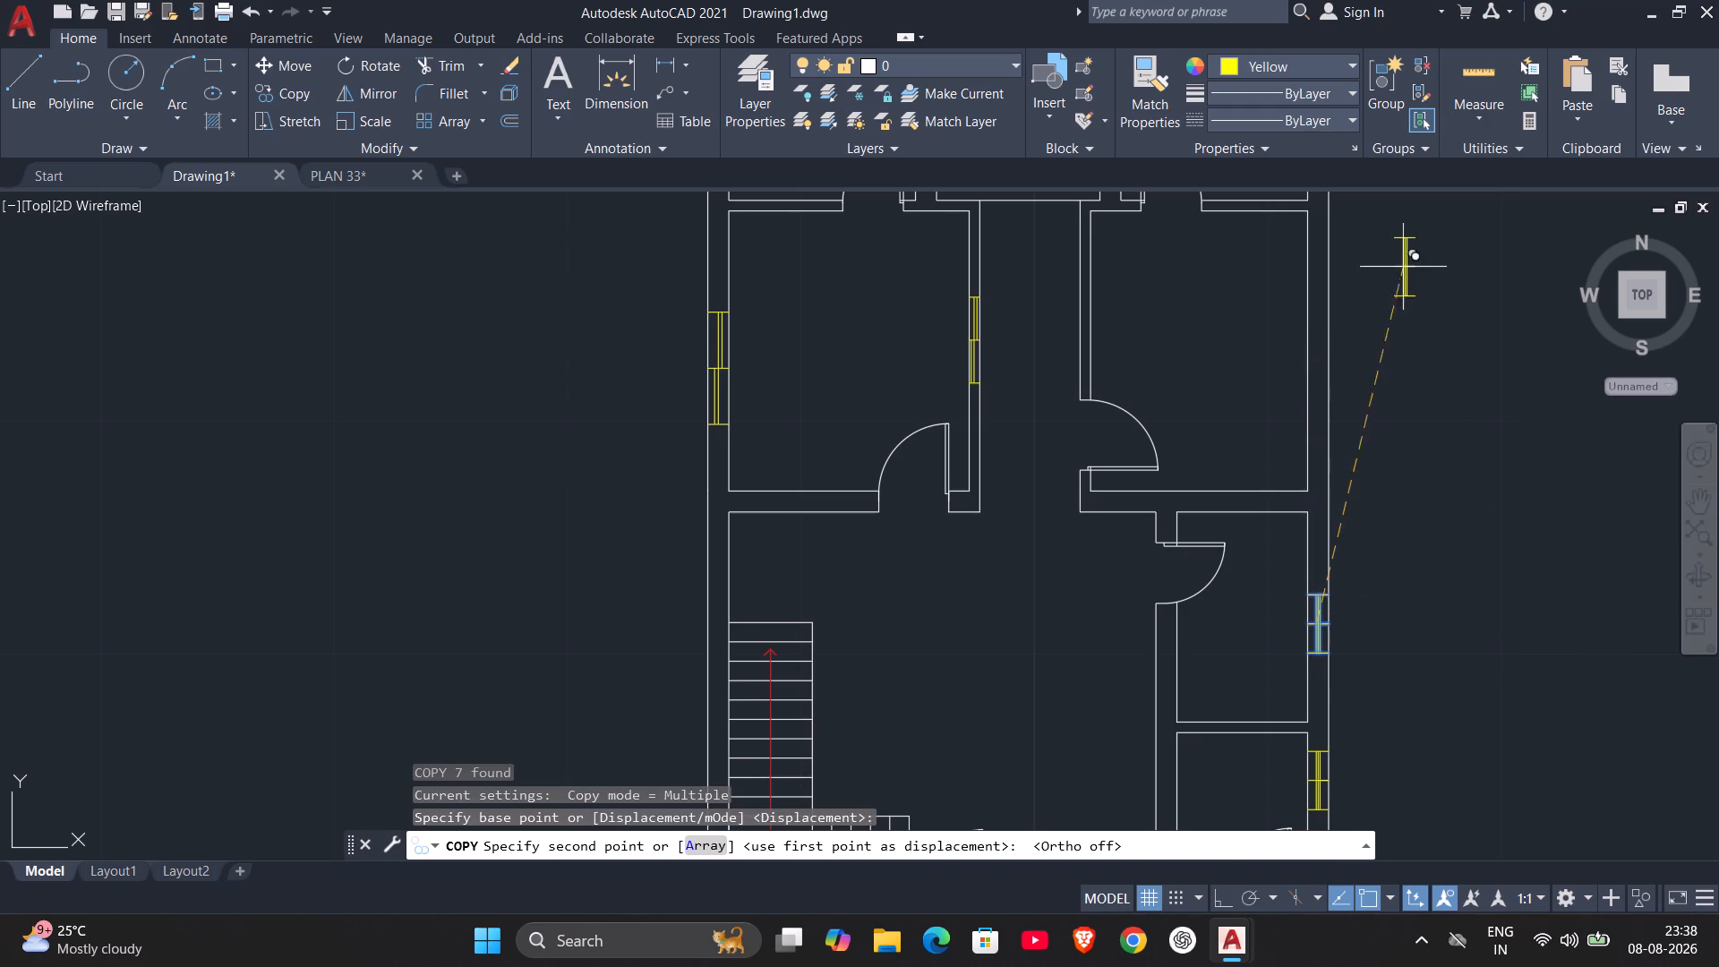
pyautogui.moveTo(1405, 261); pyautogui.dragTo(1396, 532, button='middle')
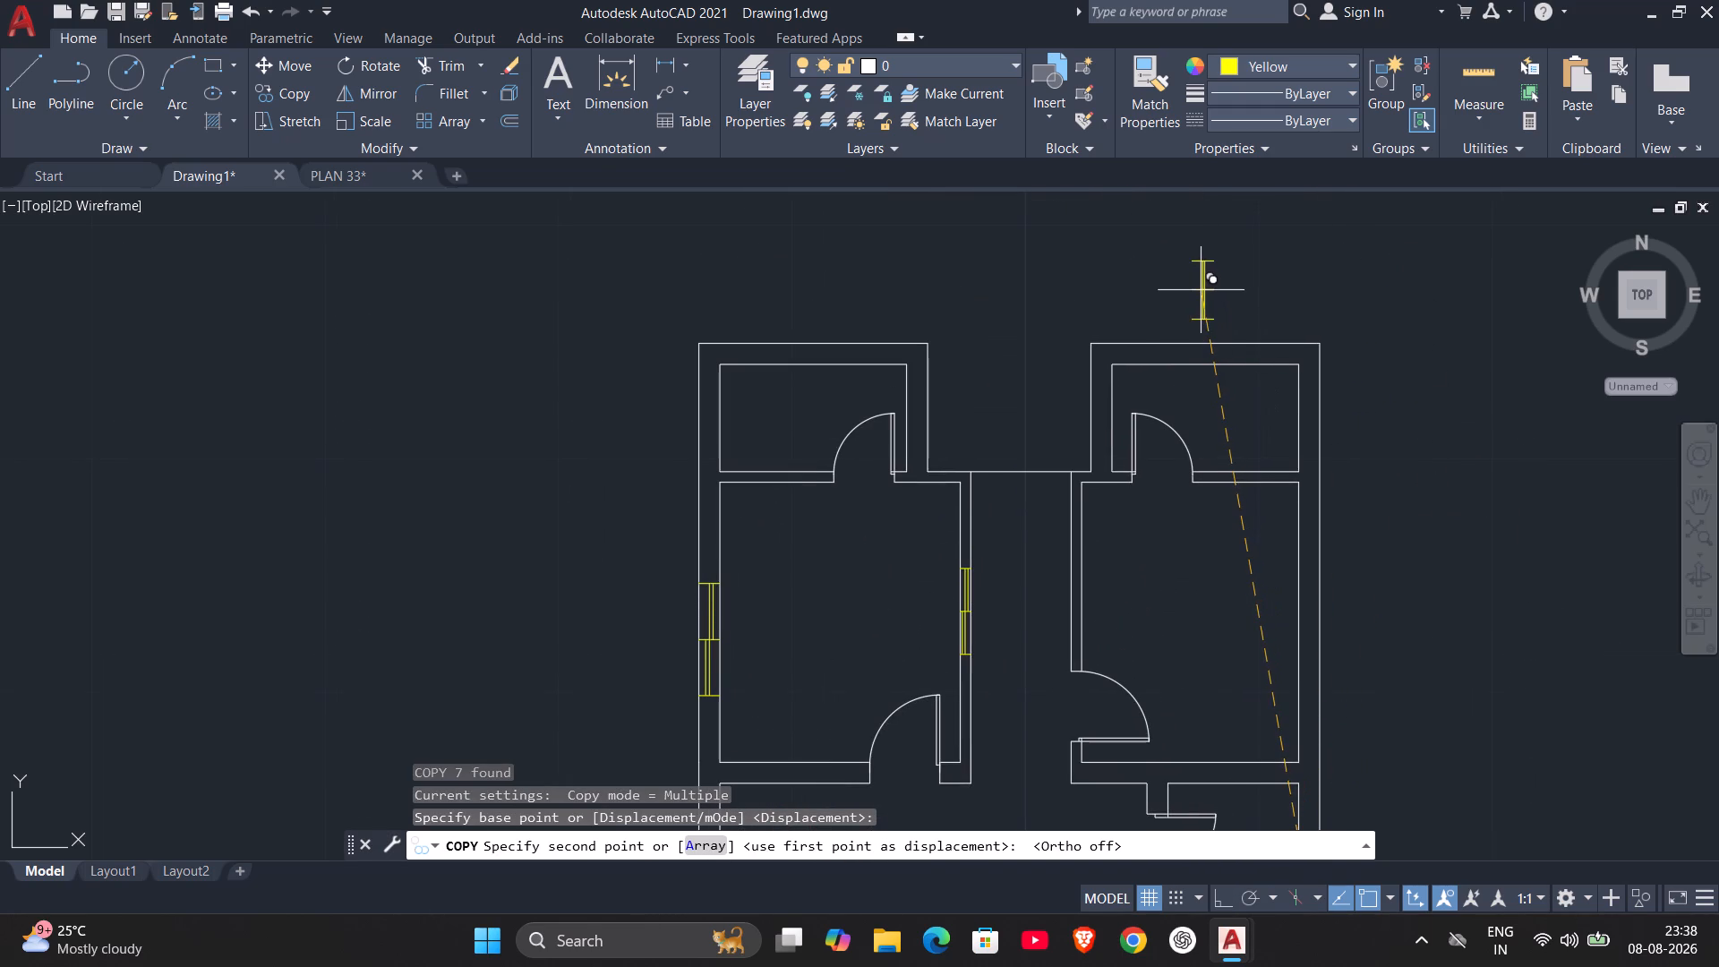
pyautogui.click(1207, 277)
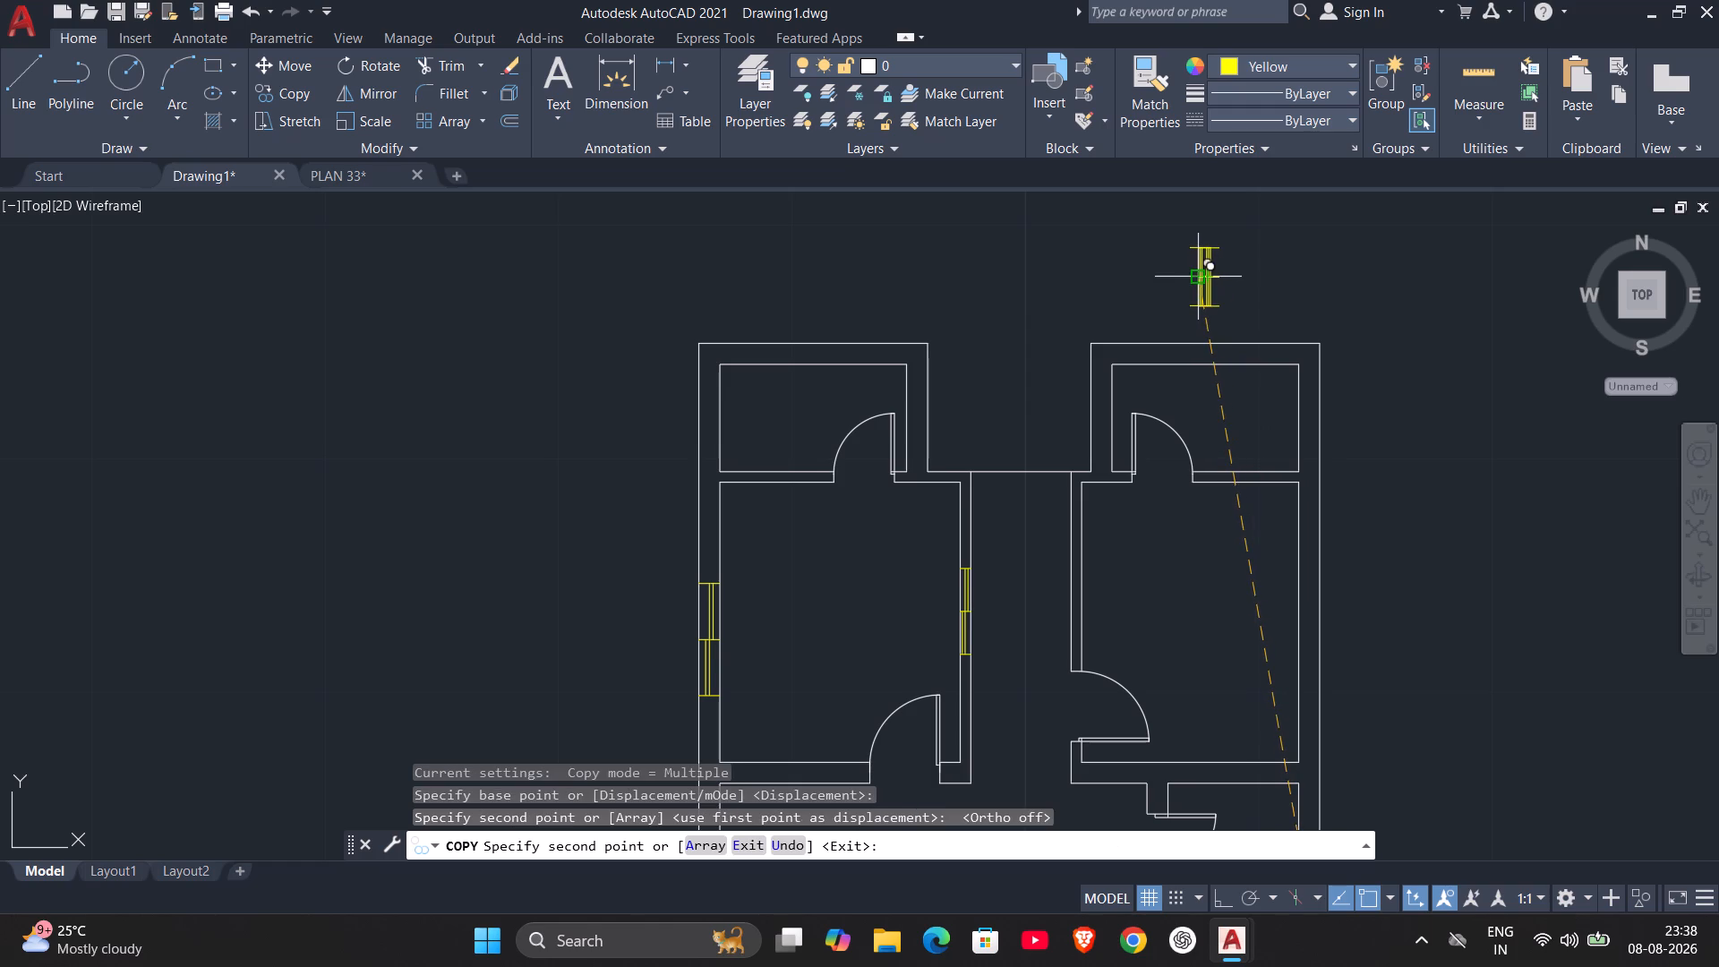
pyautogui.press('Escape')
# With Ortho on, rotate the copied window 90° counterclockwise about its southeast corner so it lies horizontally.
pyautogui.moveTo(1183, 229); pyautogui.dragTo(1206, 269)
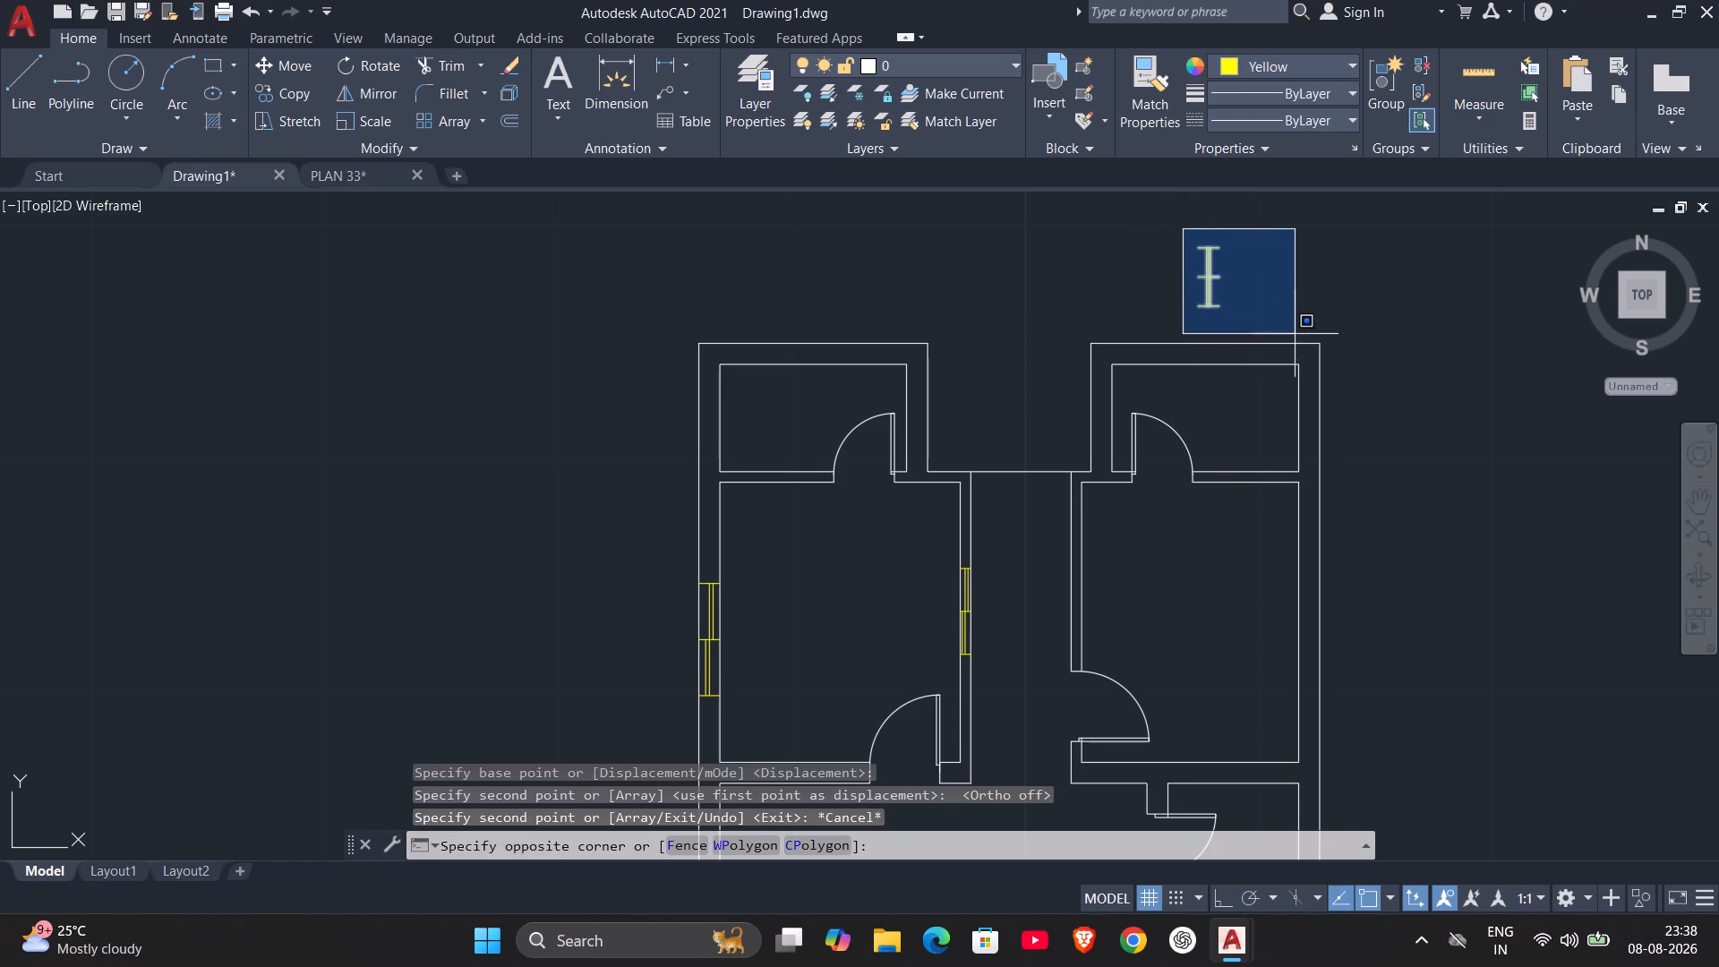
pyautogui.click(1295, 334)
pyautogui.press('r')
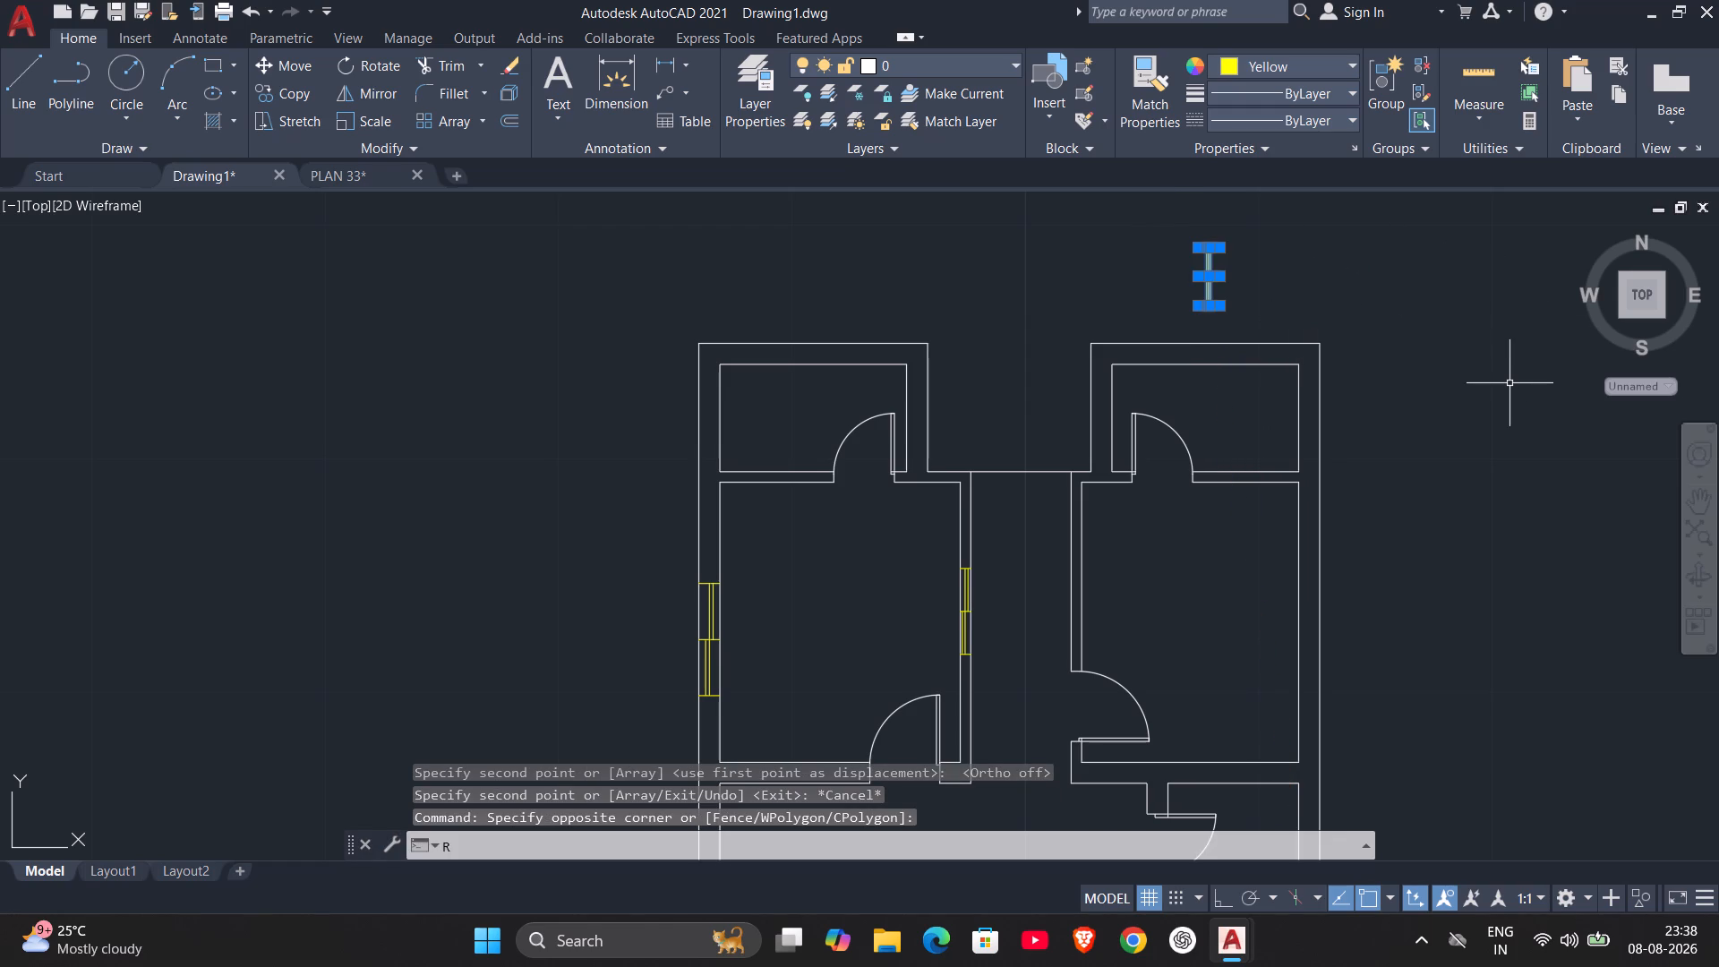
pyautogui.press('o')
pyautogui.press('Return')
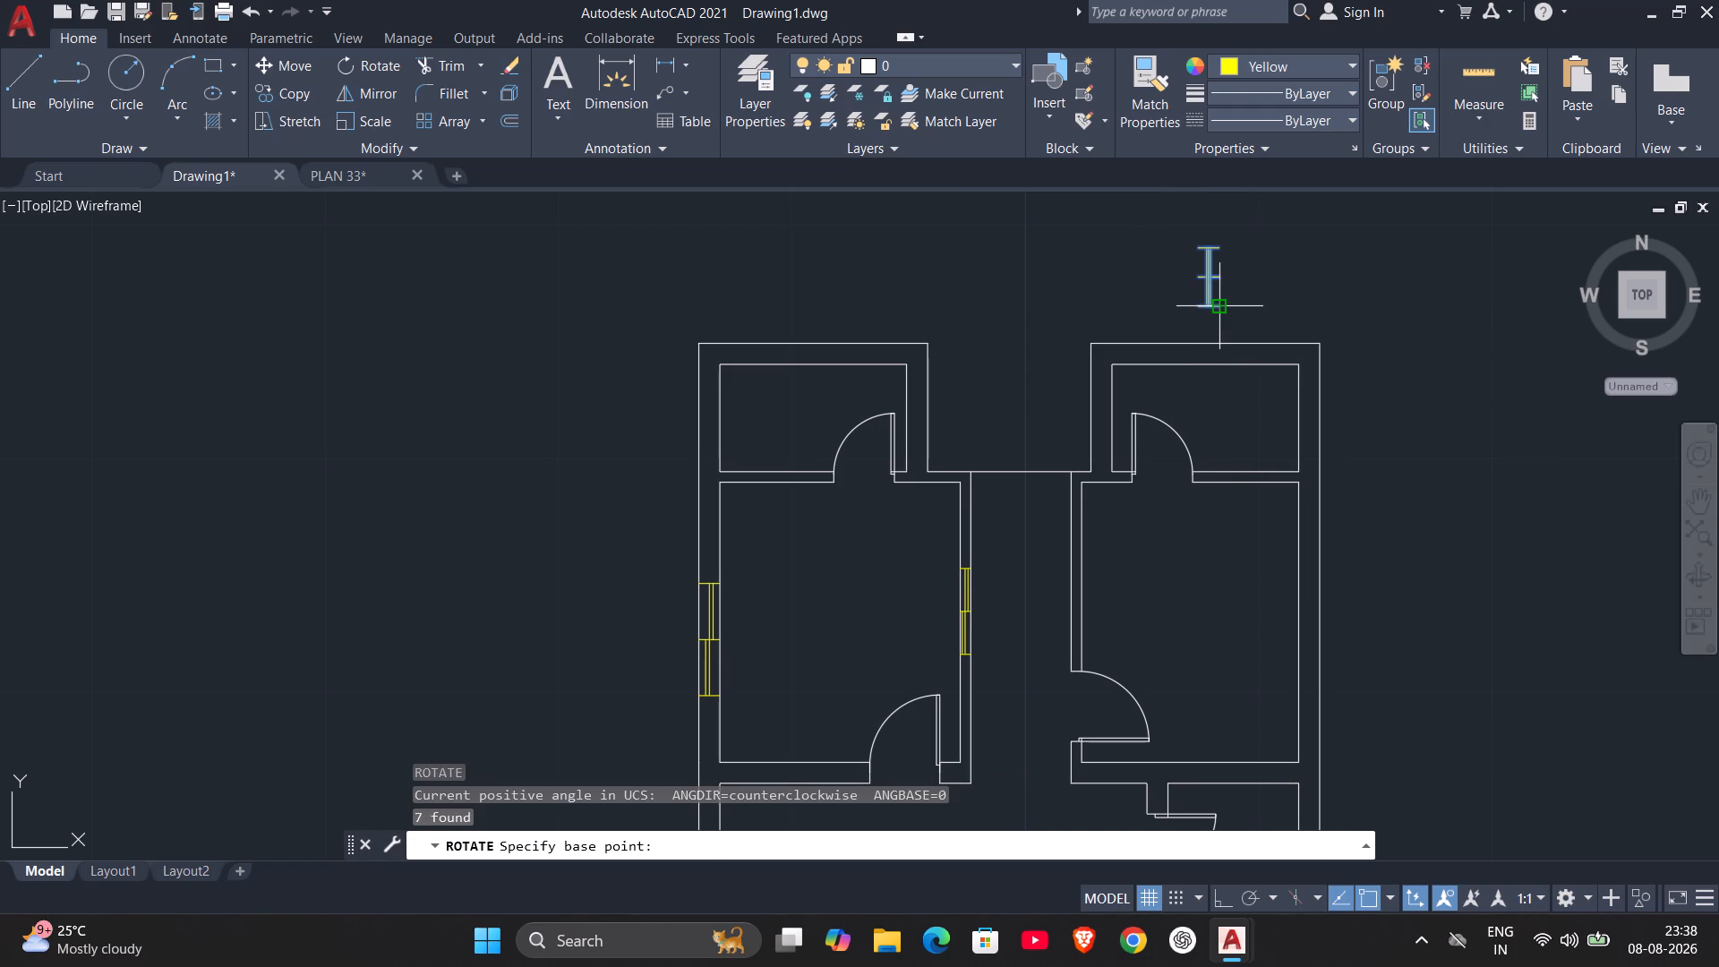
pyautogui.press('F8')
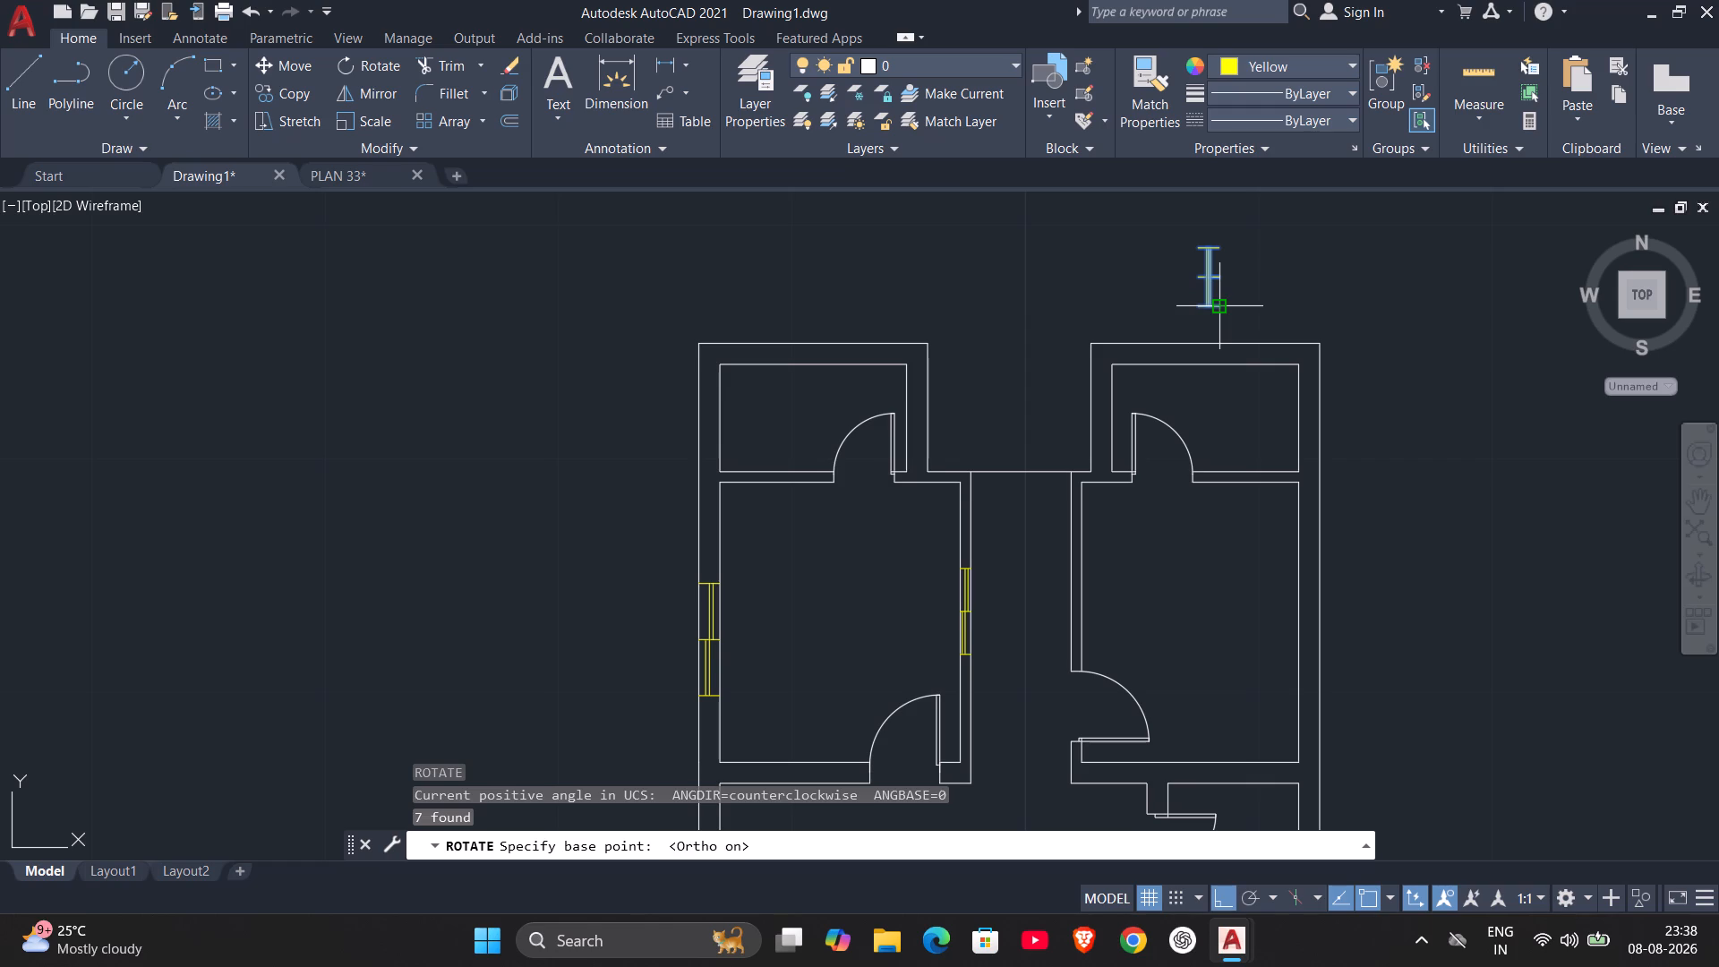
pyautogui.click(1221, 306)
pyautogui.click(1263, 252)
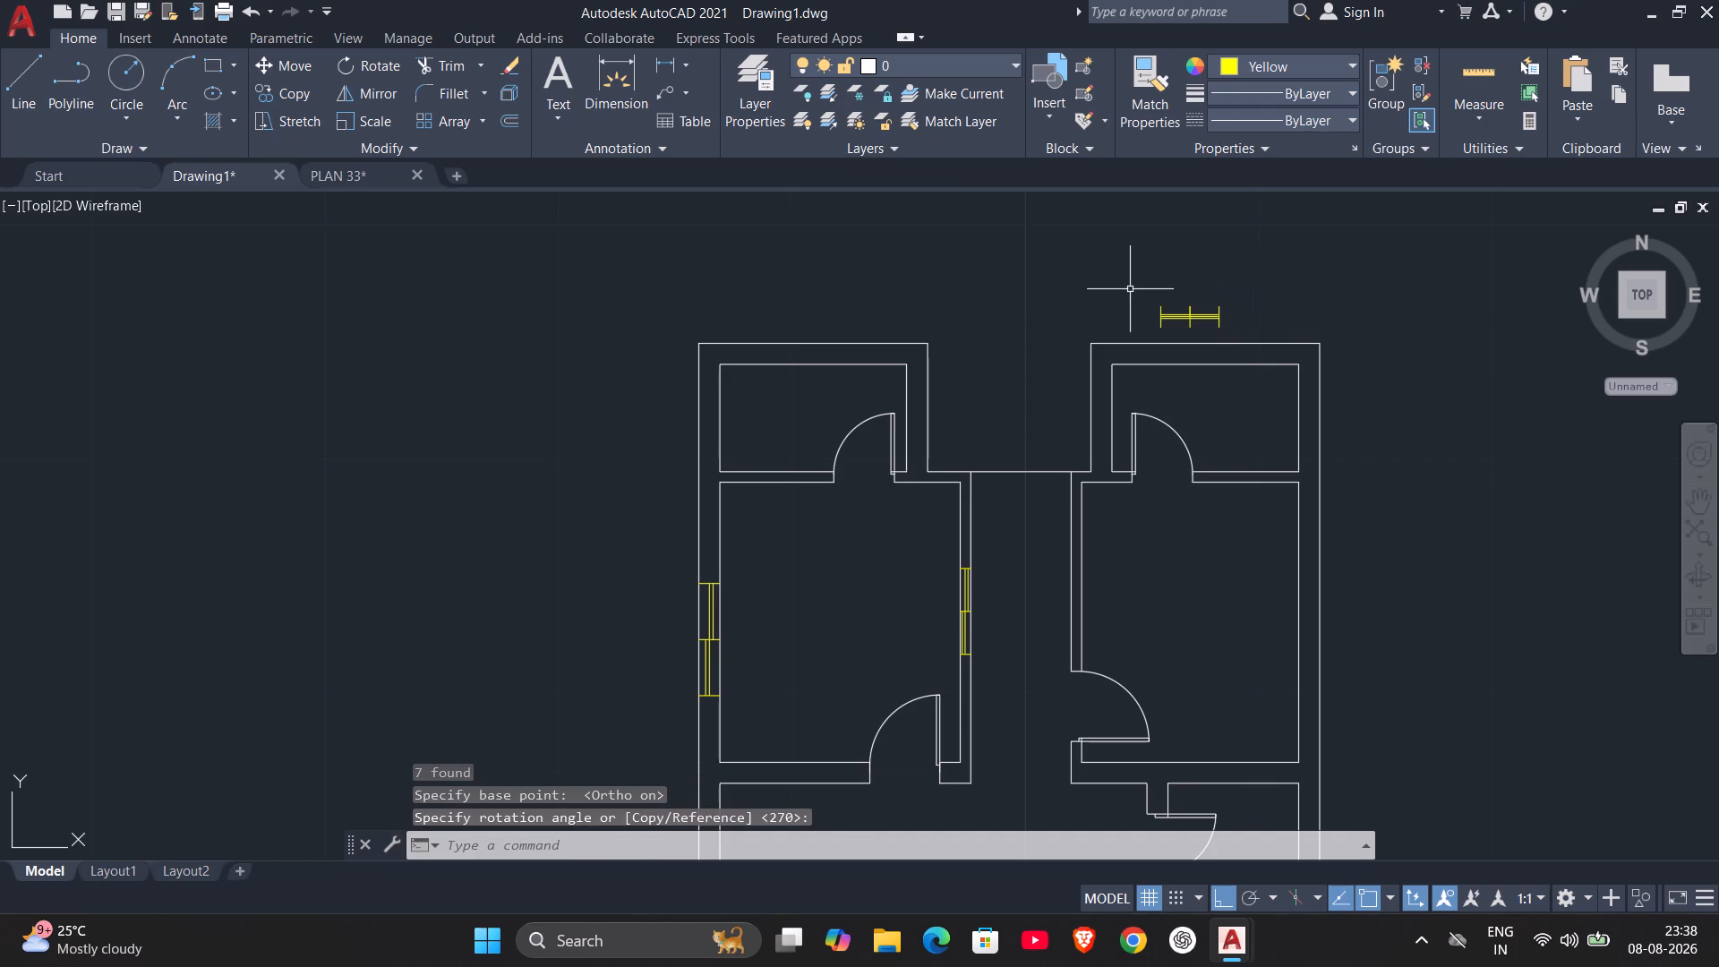
# With Ortho off, move the rotated window by its southeast corner onto the inner face of the northeast room's north wall.
pyautogui.click(1133, 288)
pyautogui.click(1250, 341)
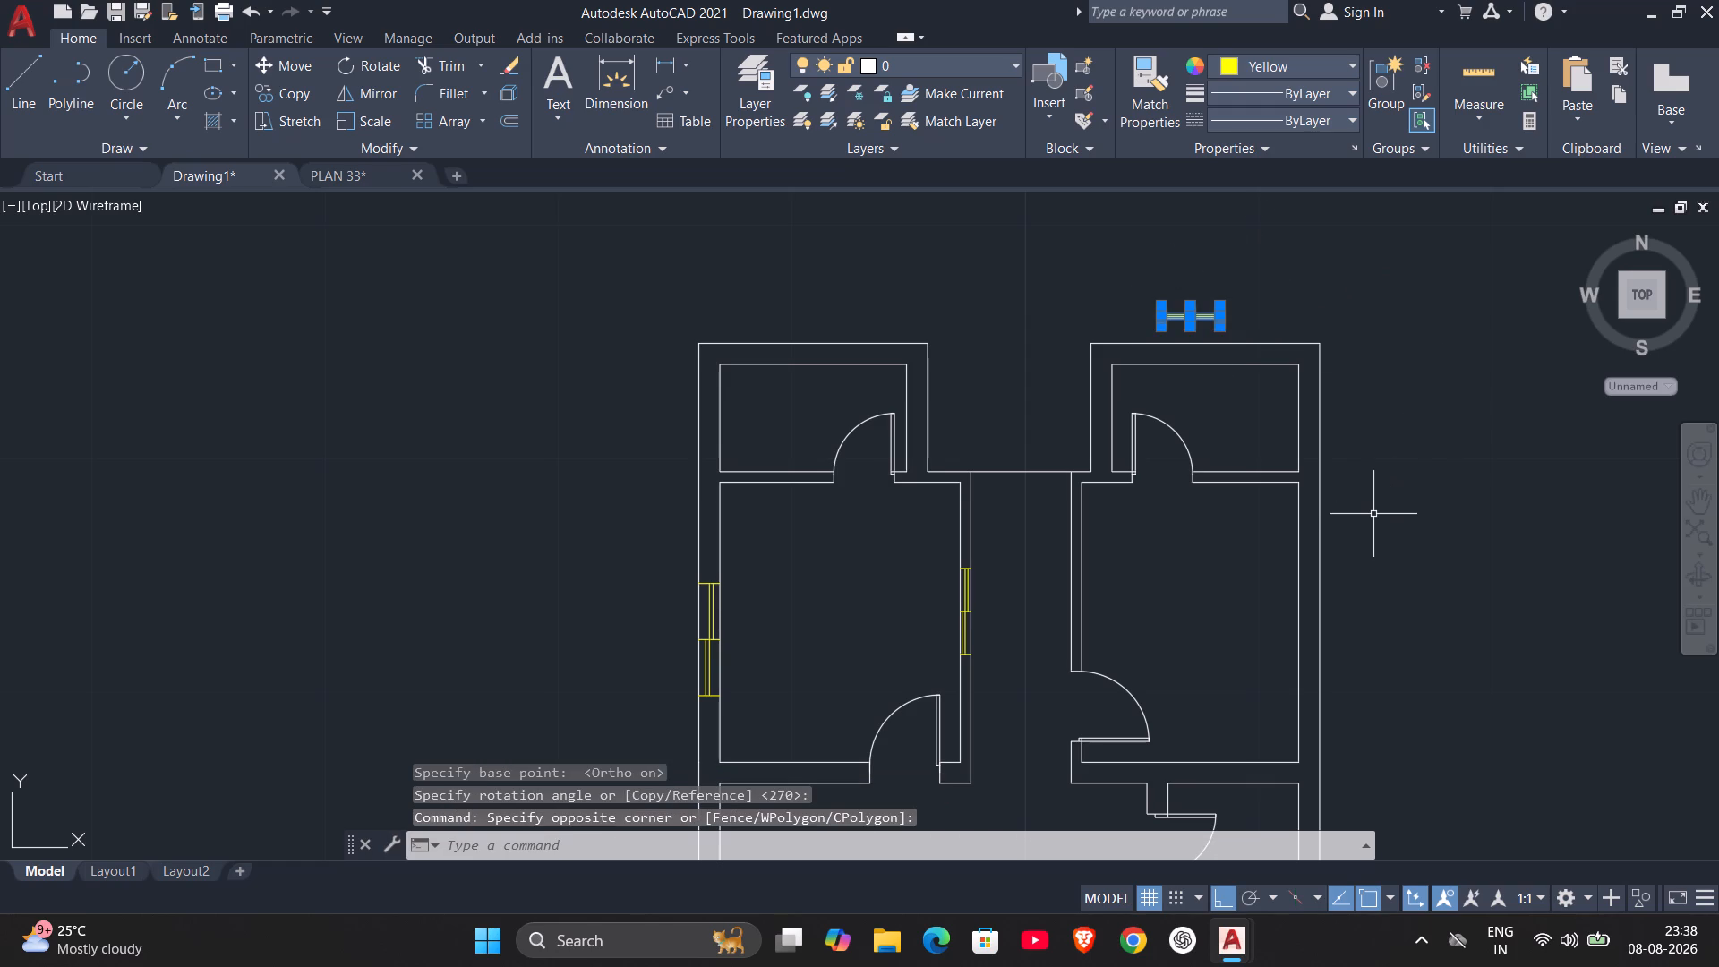
pyautogui.press('m')
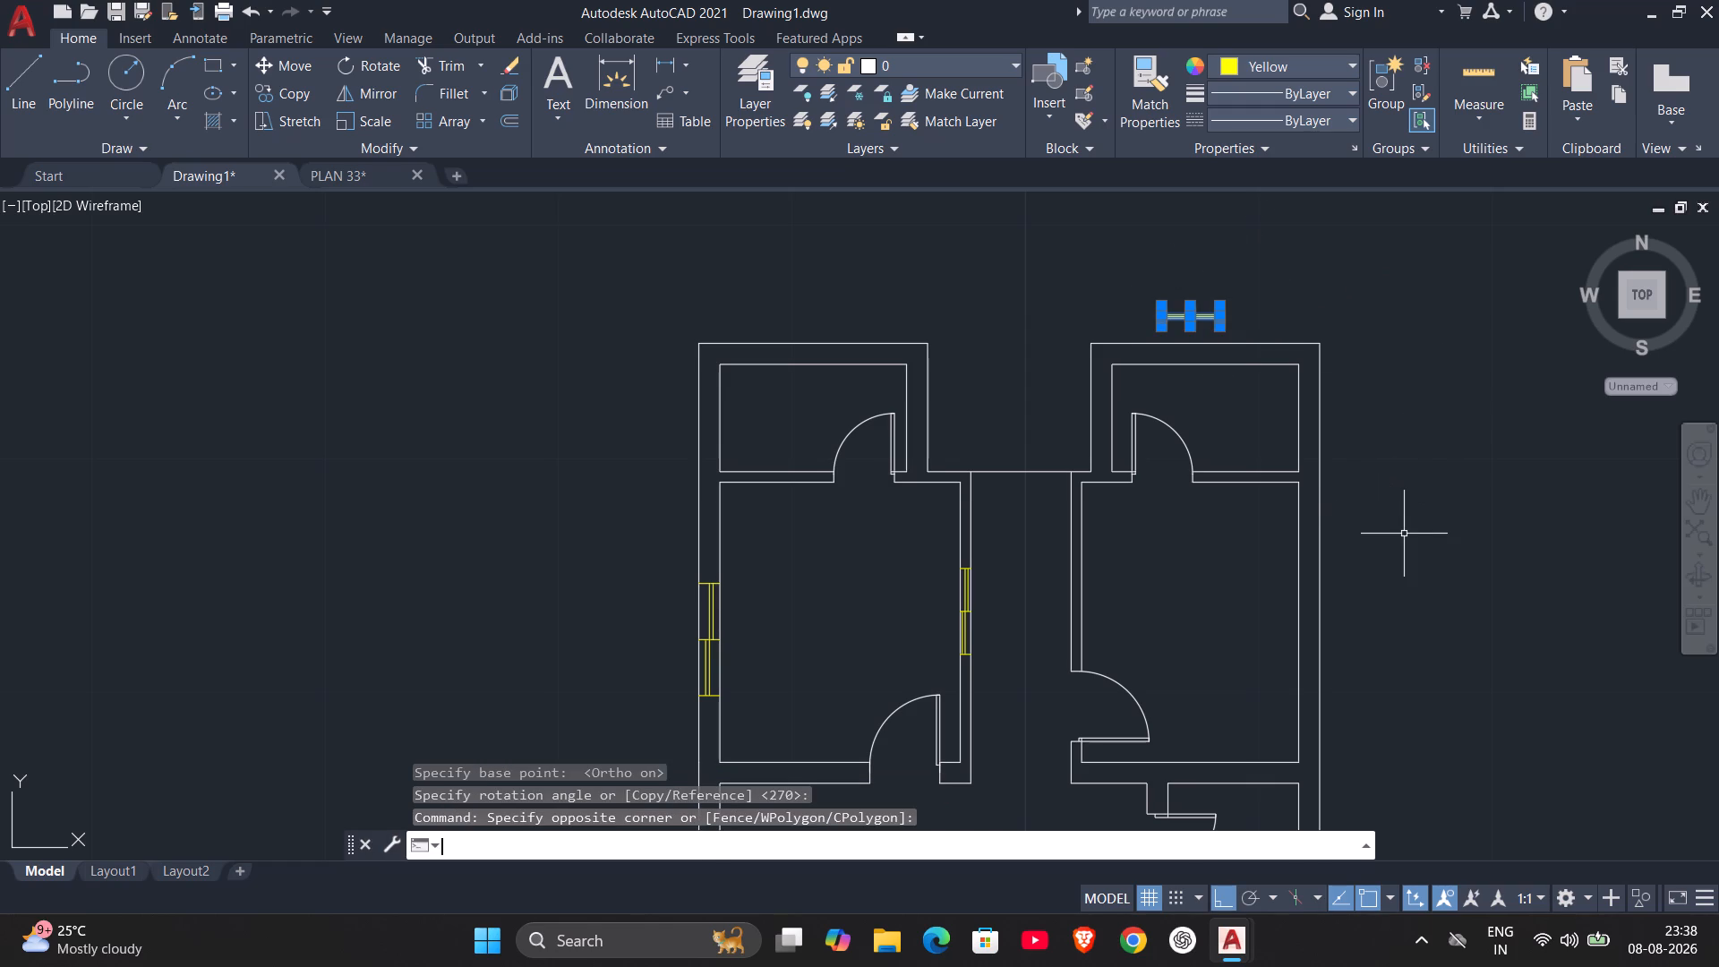
pyautogui.press('Return')
pyautogui.scroll(2, 1243, 361)
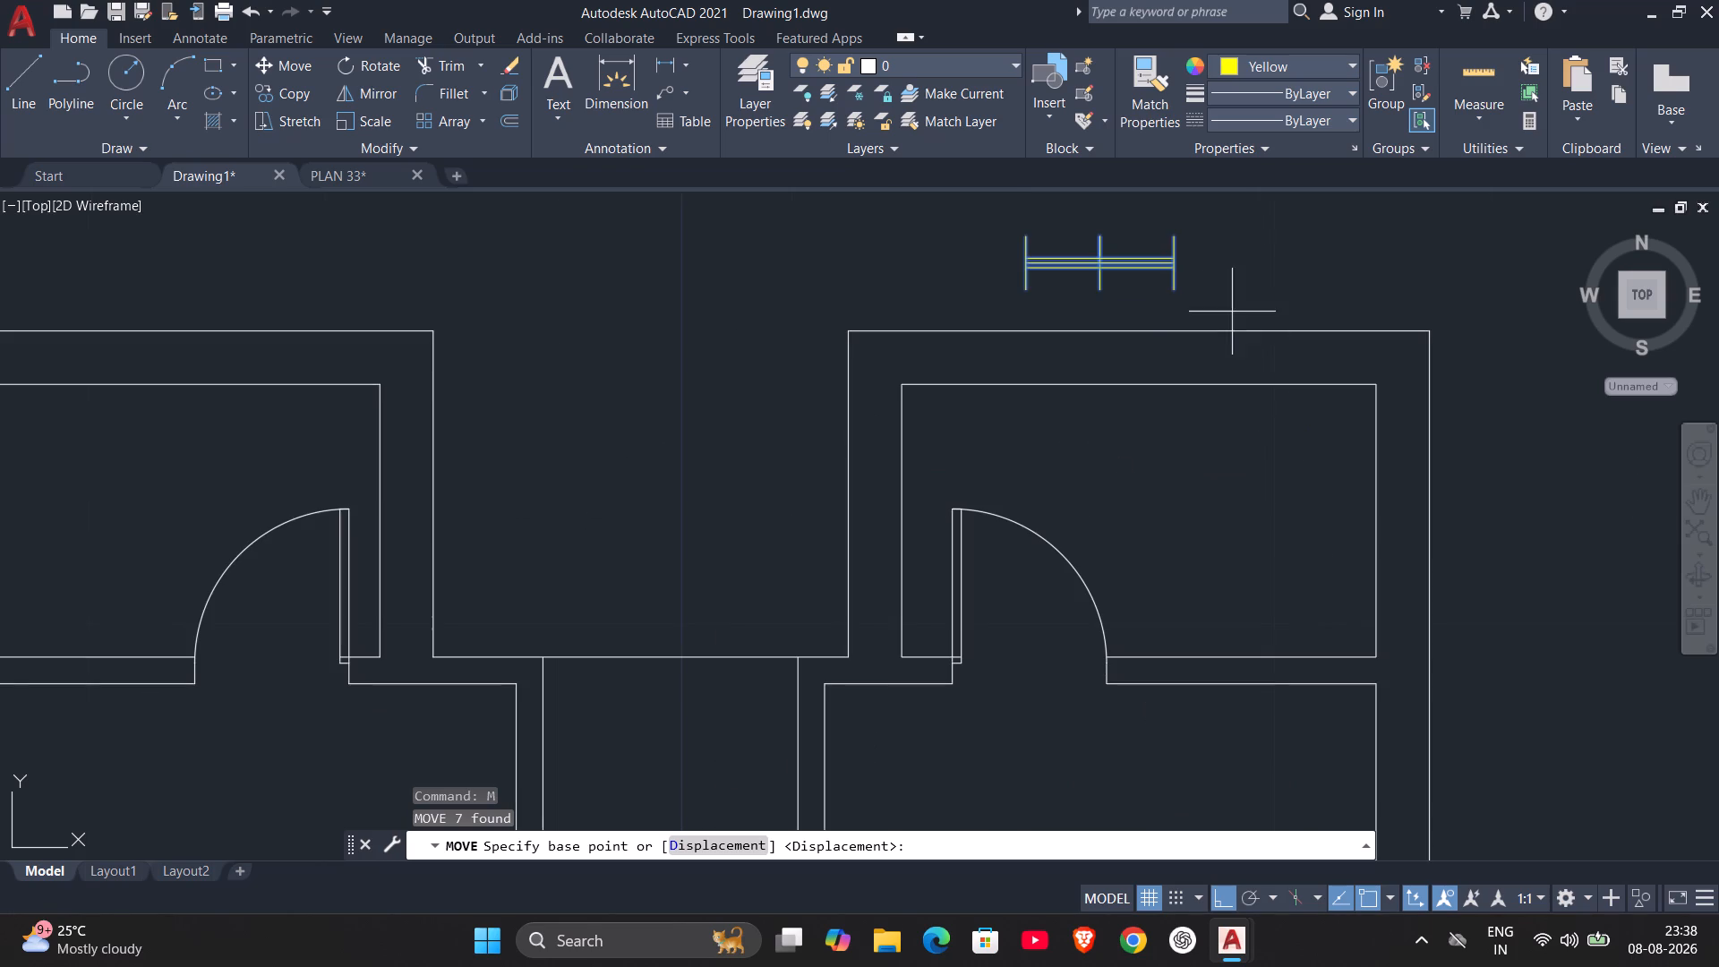
pyautogui.moveTo(1232, 312); pyautogui.dragTo(1287, 561, button='middle')
pyautogui.press('F8')
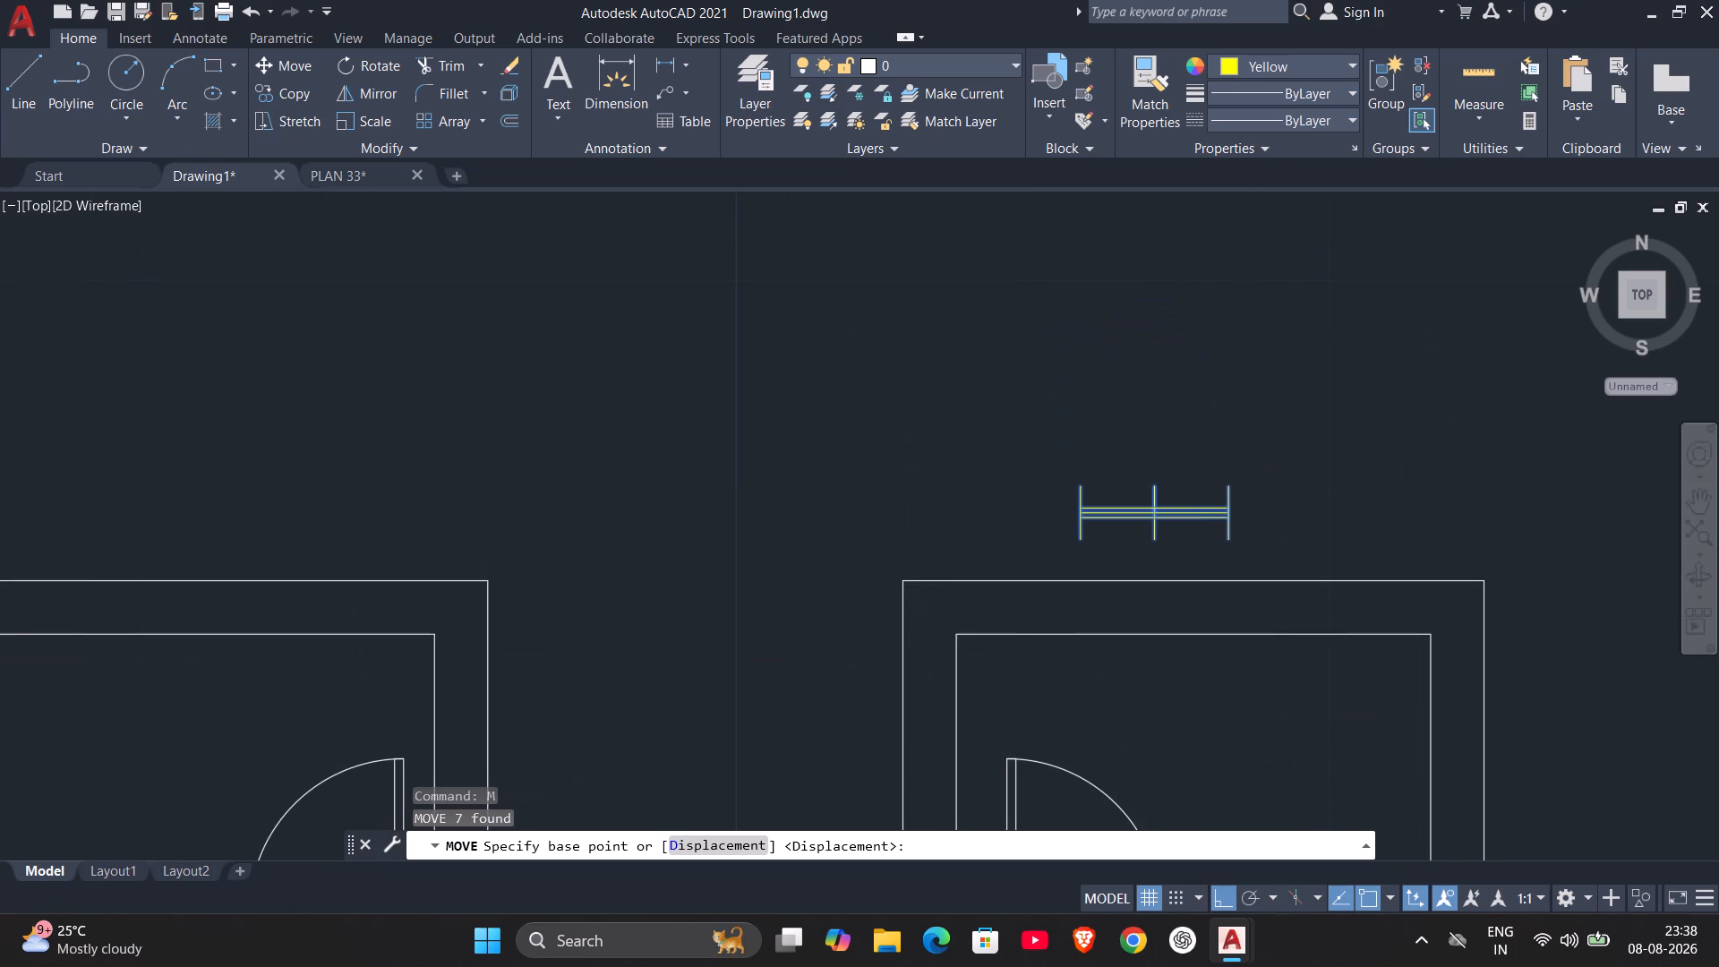
pyautogui.click(1230, 535)
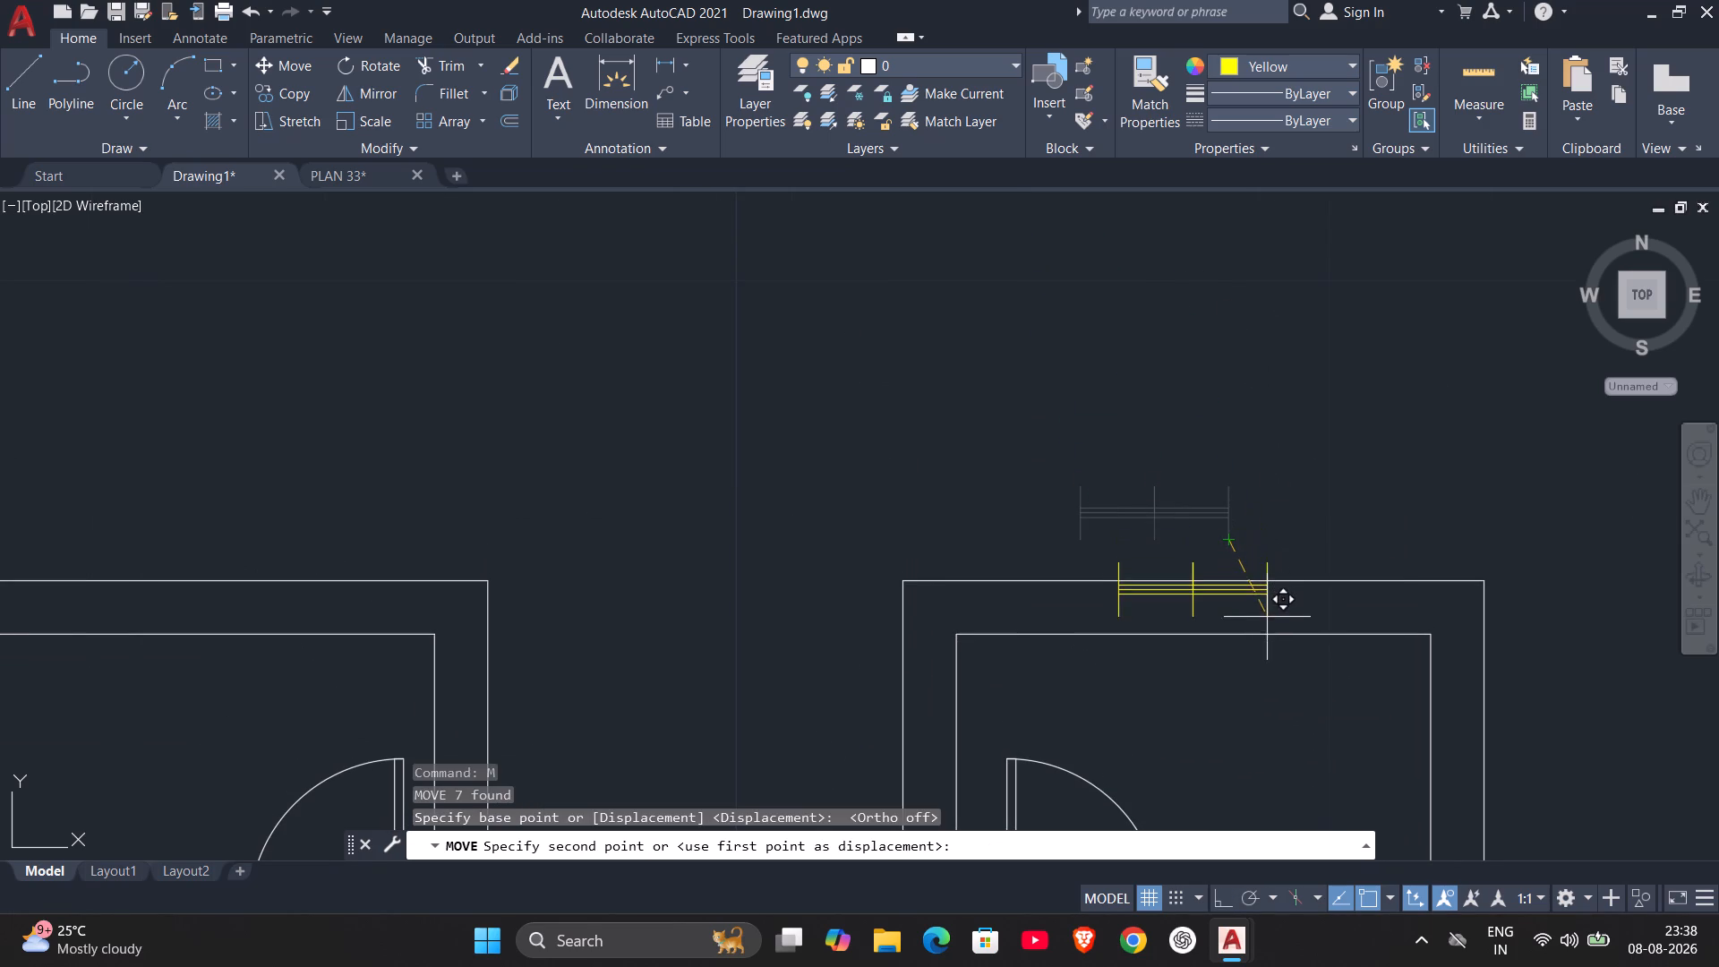
pyautogui.scroll(3, 1264, 628)
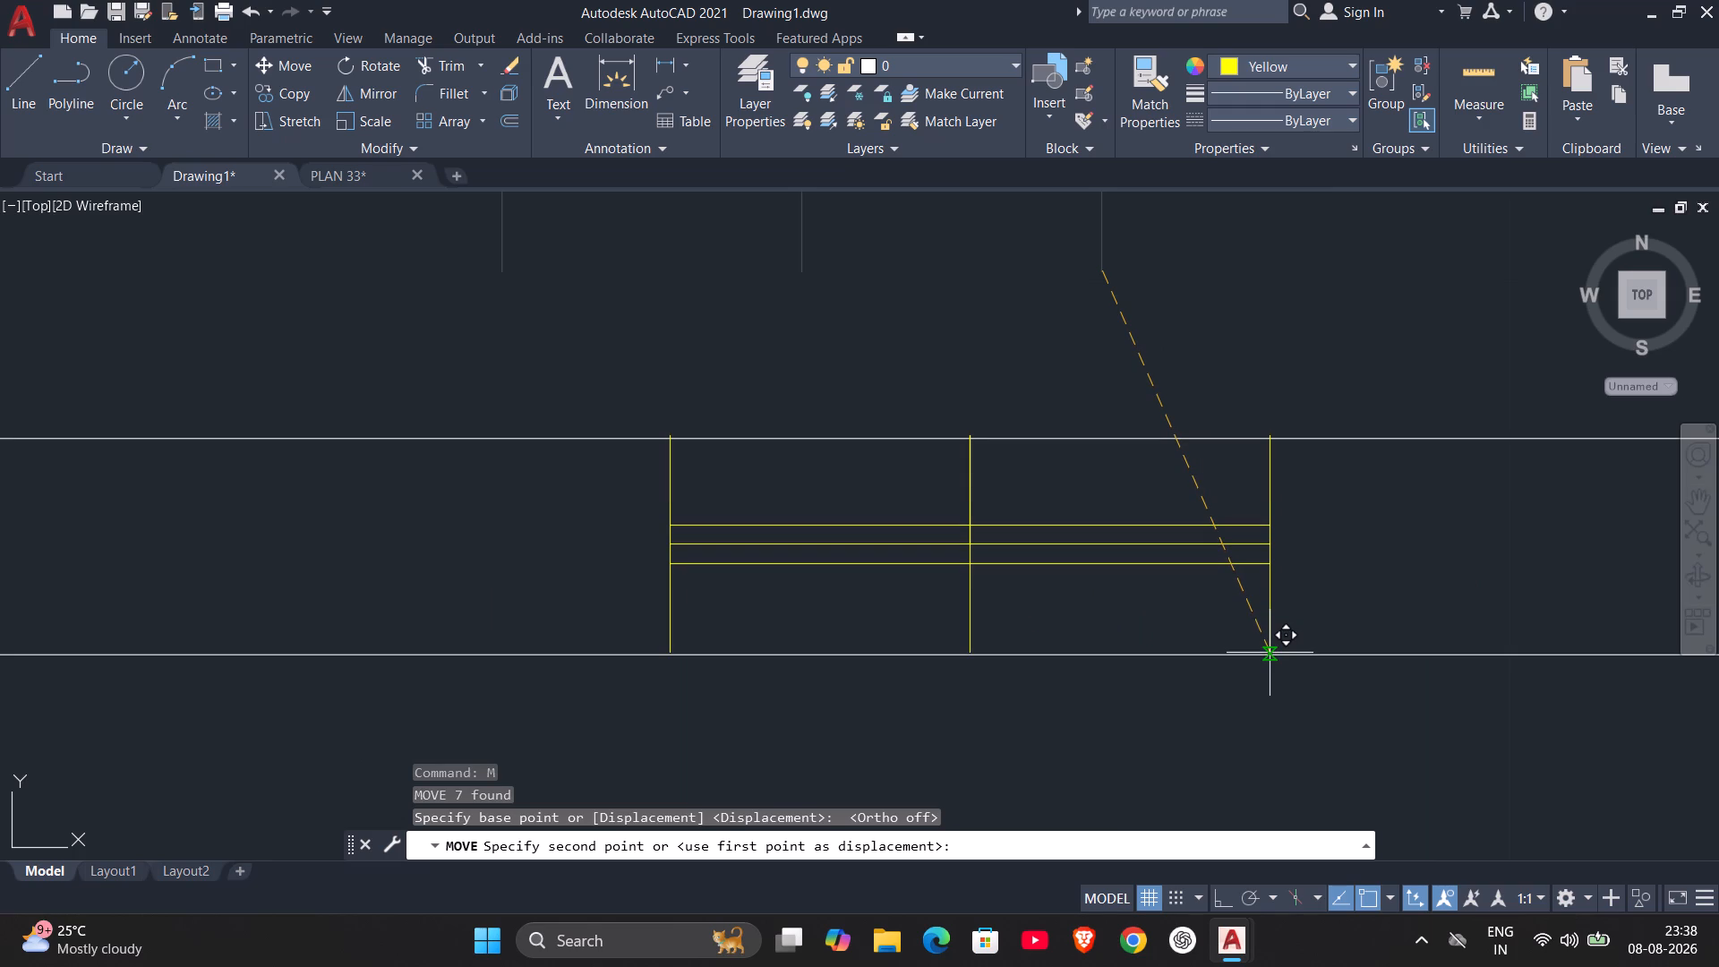
pyautogui.click(1270, 656)
pyautogui.scroll(-2, 1323, 662)
pyautogui.scroll(-1, 1388, 721)
pyautogui.moveTo(1387, 722); pyautogui.dragTo(1291, 325, button='middle')
pyautogui.scroll(-1, 1291, 325)
pyautogui.moveTo(1284, 370); pyautogui.dragTo(1284, 564, button='middle')
pyautogui.press('Escape')
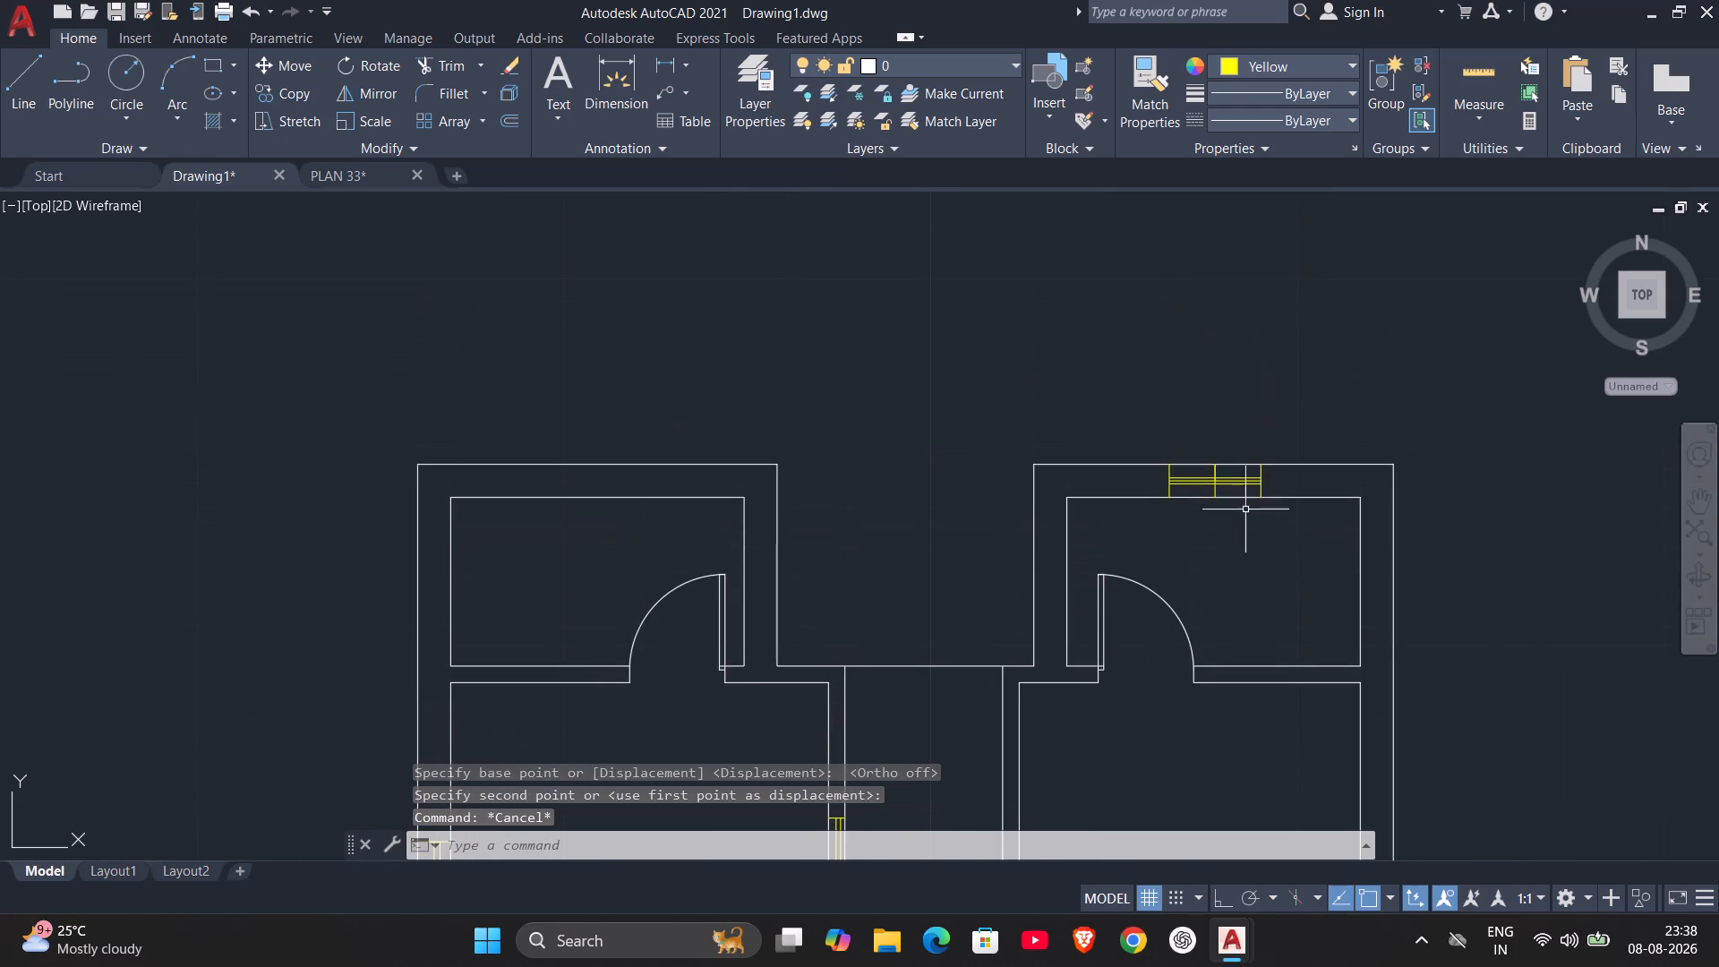
# With Ortho on, copy the northeast room's north window straight west into the northwest room's north wall.
pyautogui.moveTo(1128, 445); pyautogui.dragTo(1170, 481)
pyautogui.click(1301, 567)
pyautogui.moveTo(1297, 524); pyautogui.dragTo(1297, 589, button='middle')
pyautogui.scroll(1, 1297, 524)
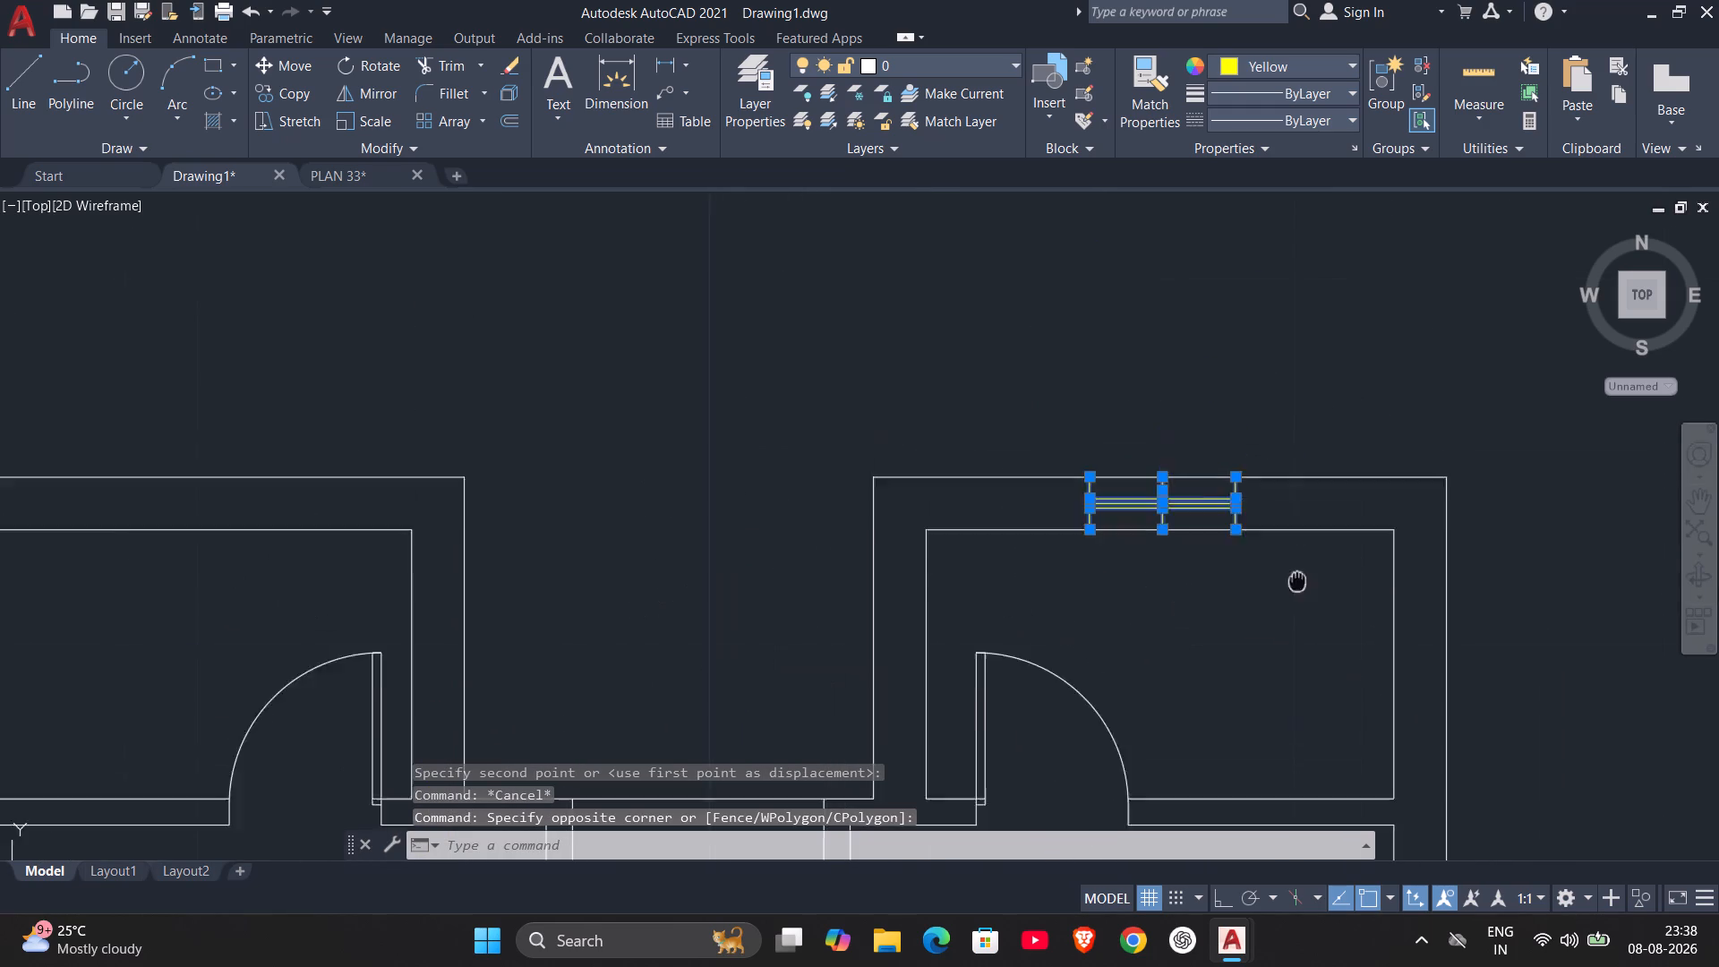
pyautogui.moveTo(1297, 589); pyautogui.dragTo(1296, 634, button='middle')
pyautogui.scroll(1, 1293, 626)
pyautogui.moveTo(1293, 624); pyautogui.dragTo(1338, 618, button='middle')
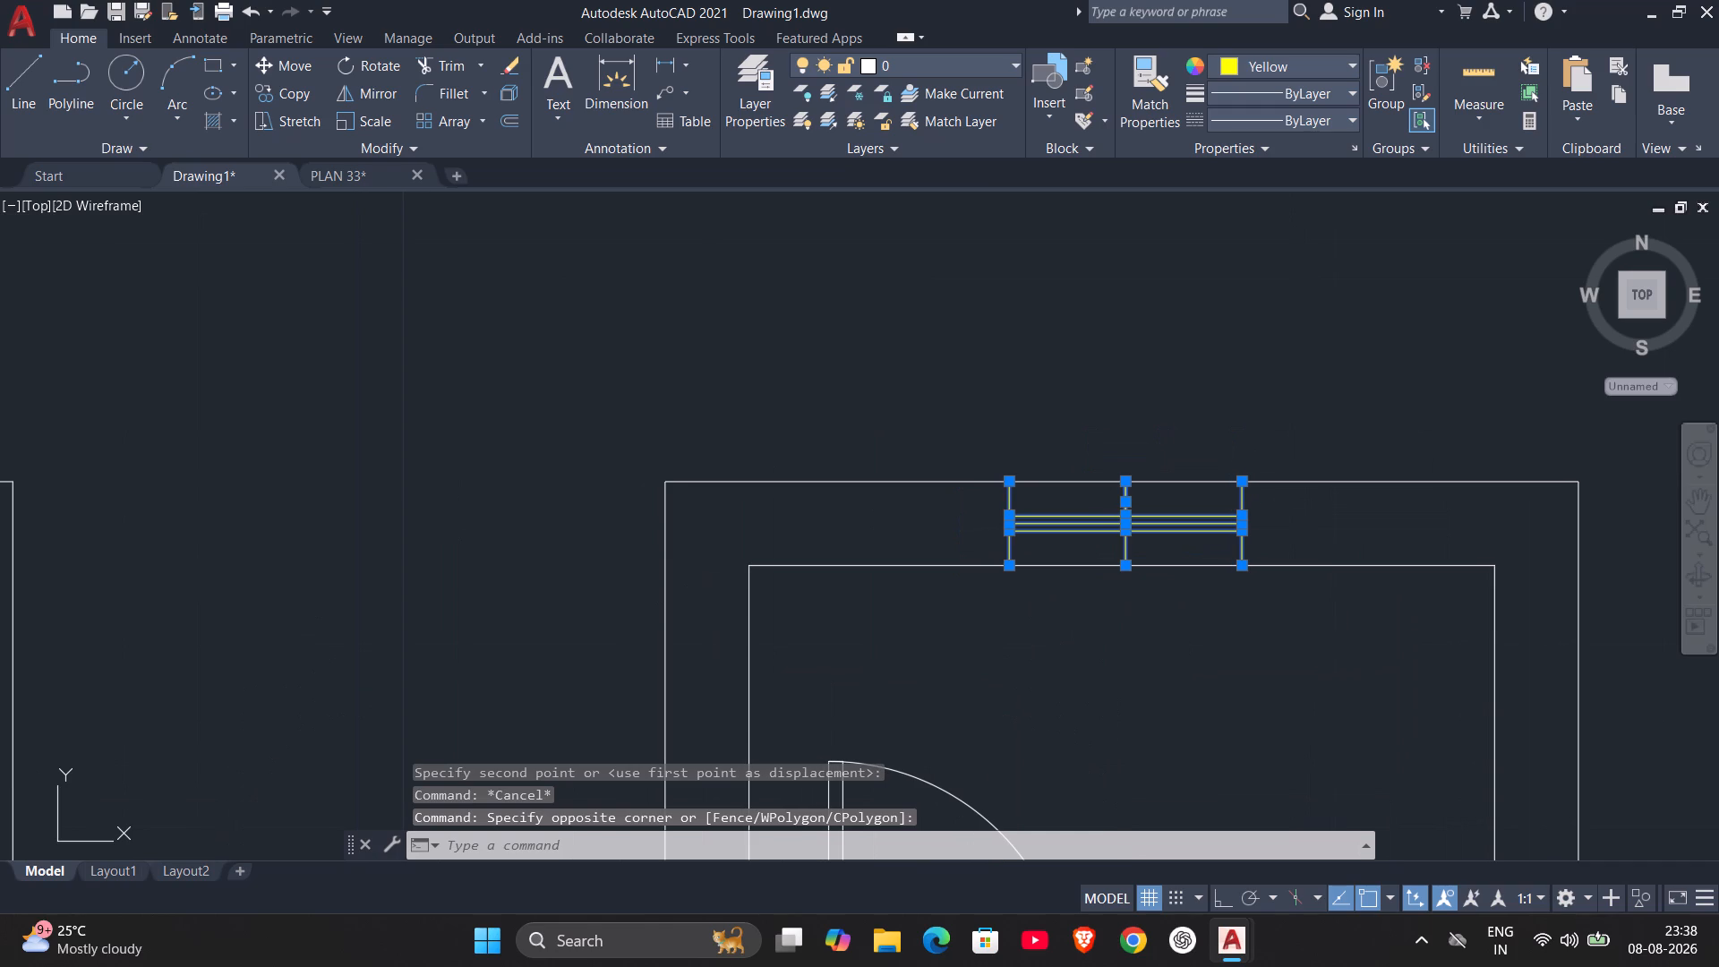
pyautogui.write('CO')
pyautogui.press('Return')
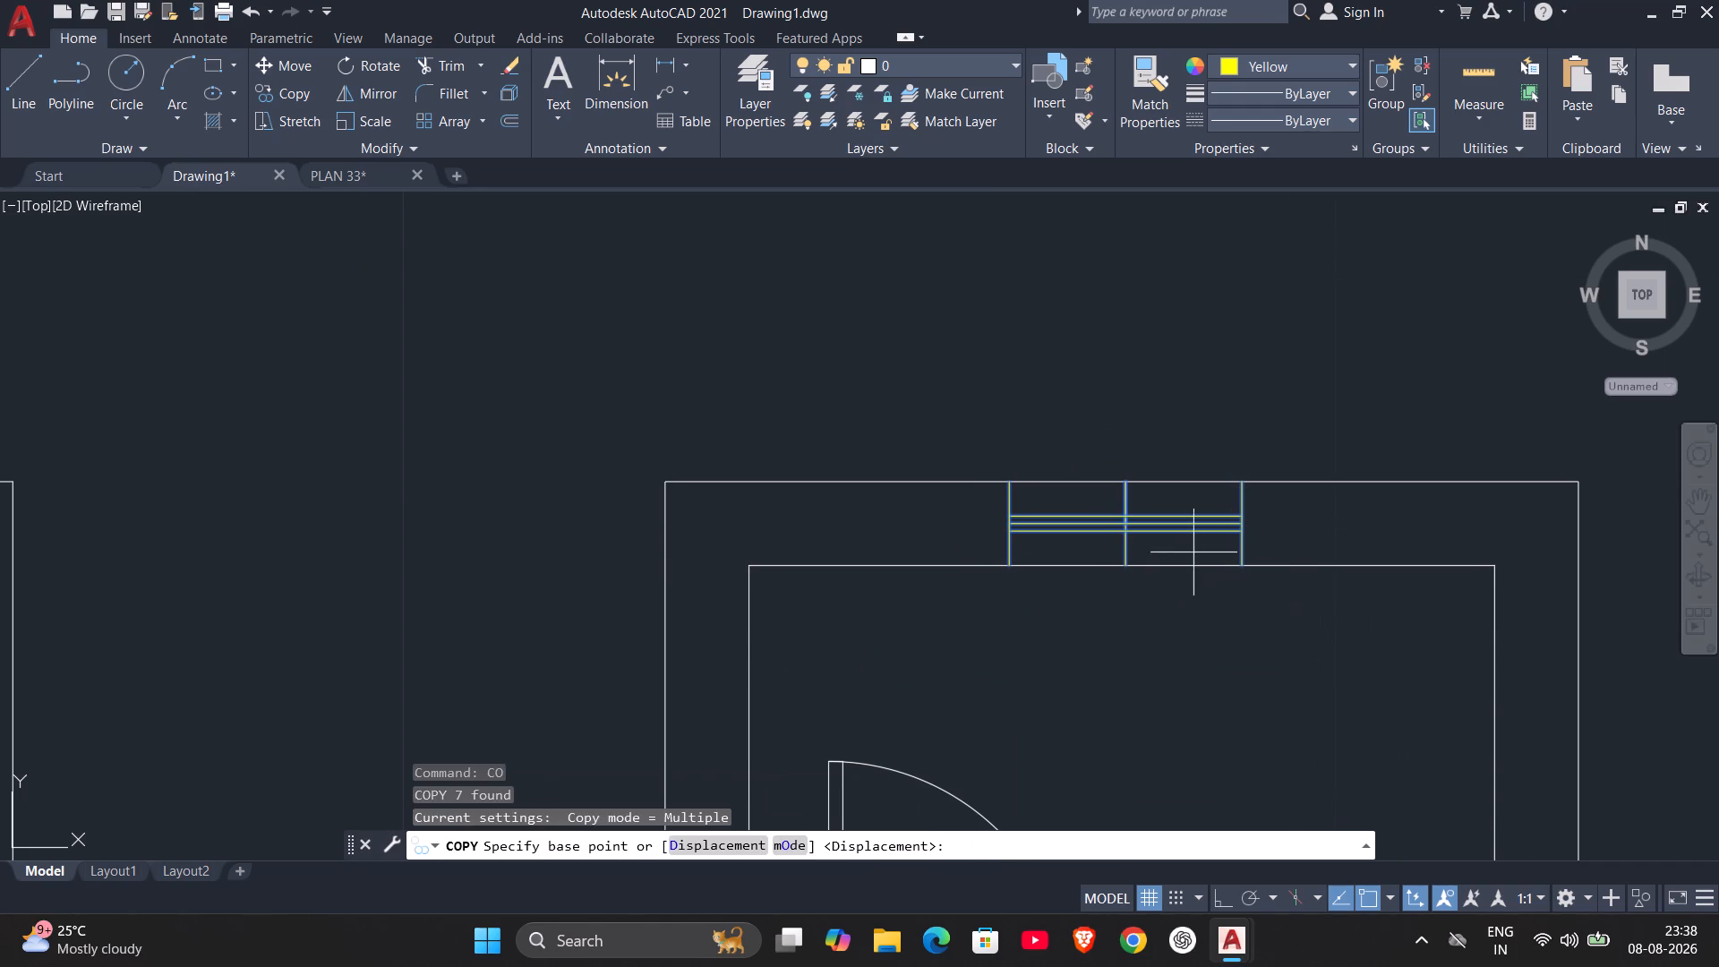
pyautogui.click(1246, 564)
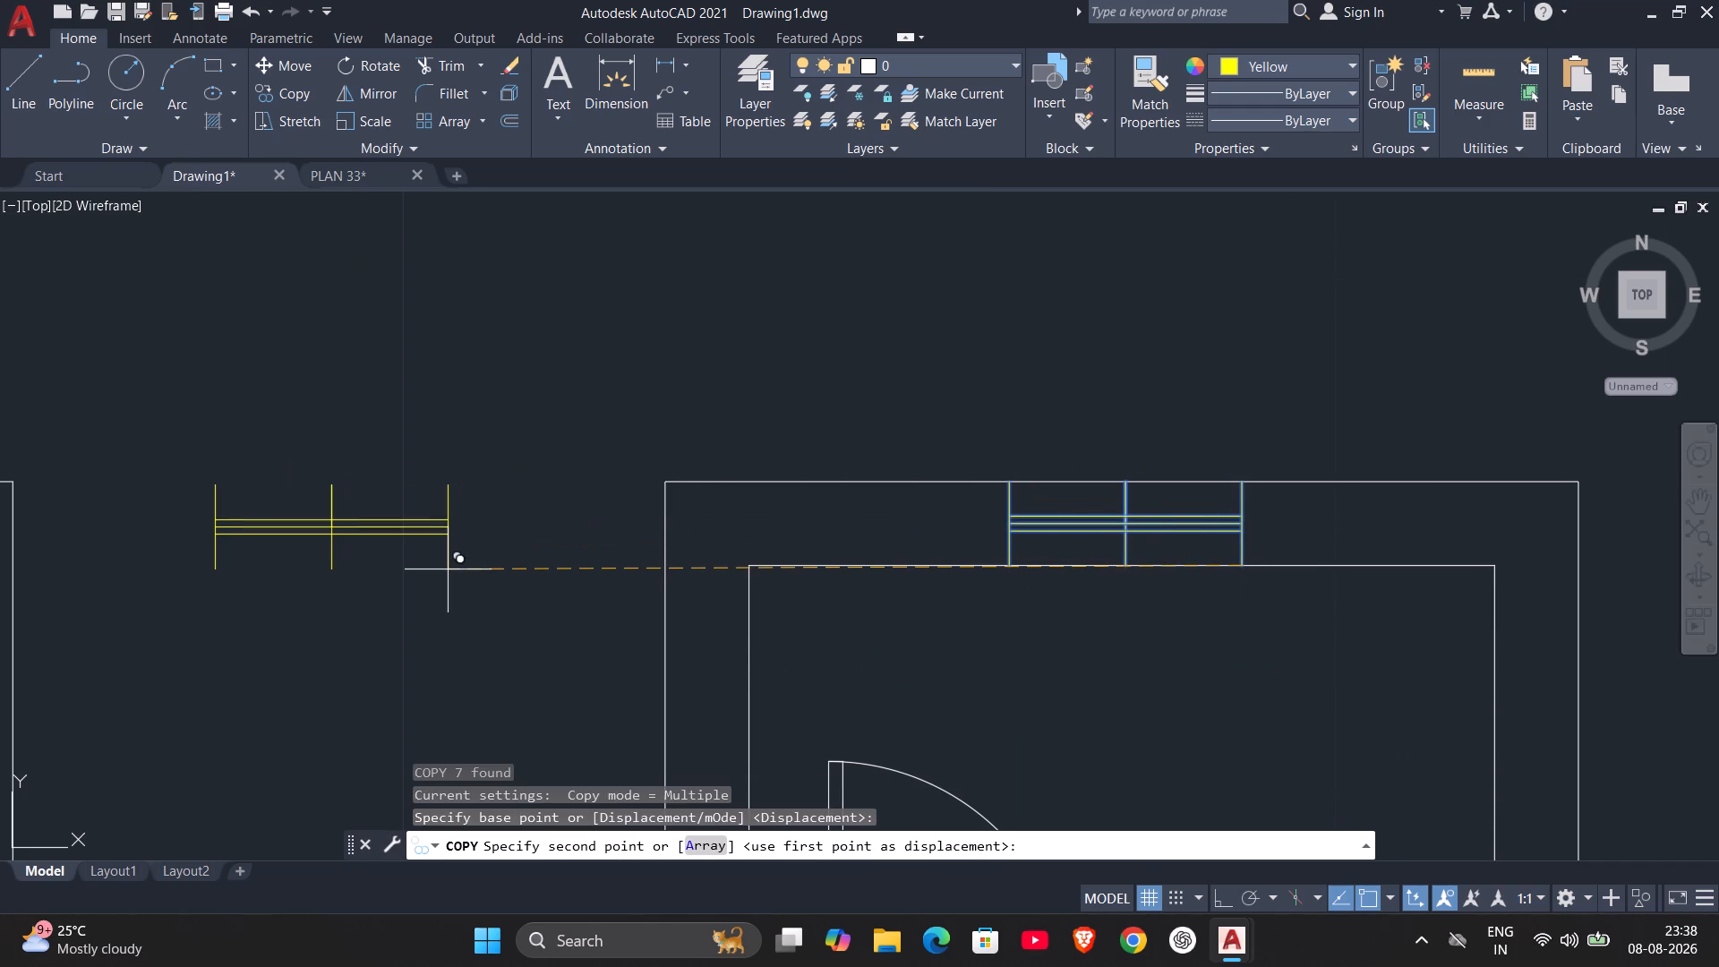
pyautogui.press('F8')
pyautogui.moveTo(490, 561); pyautogui.dragTo(817, 510, button='middle')
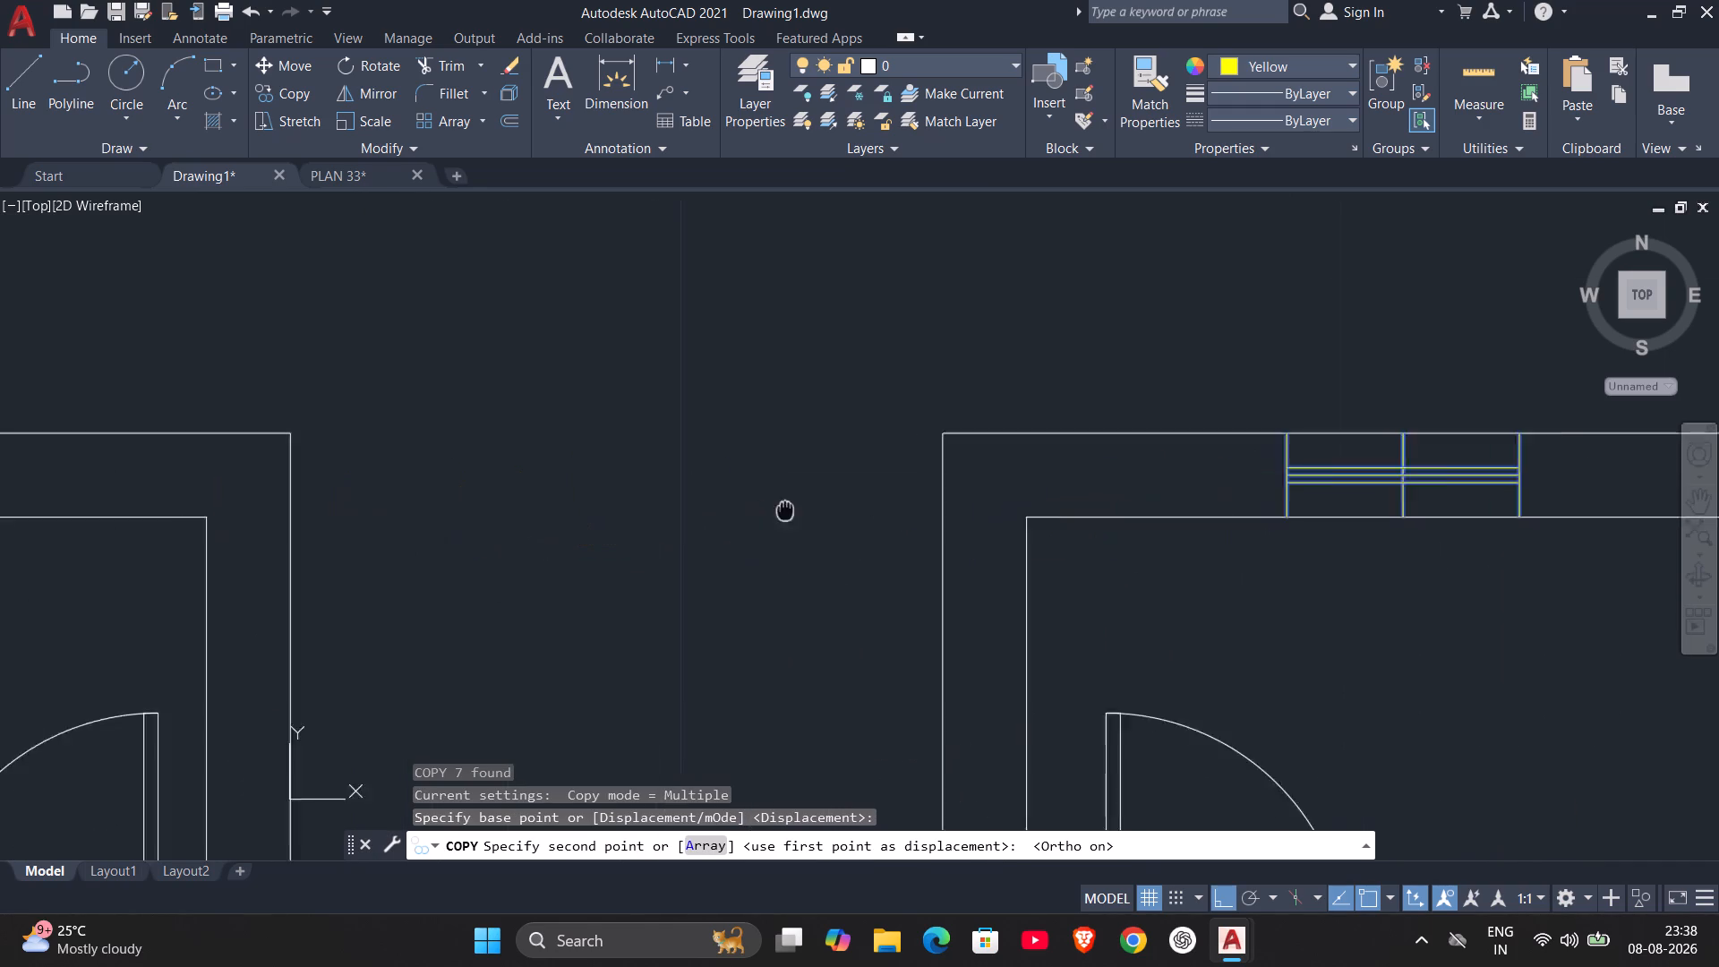
pyautogui.moveTo(817, 510); pyautogui.dragTo(1578, 439, button='middle')
pyautogui.scroll(-1, 1409, 479)
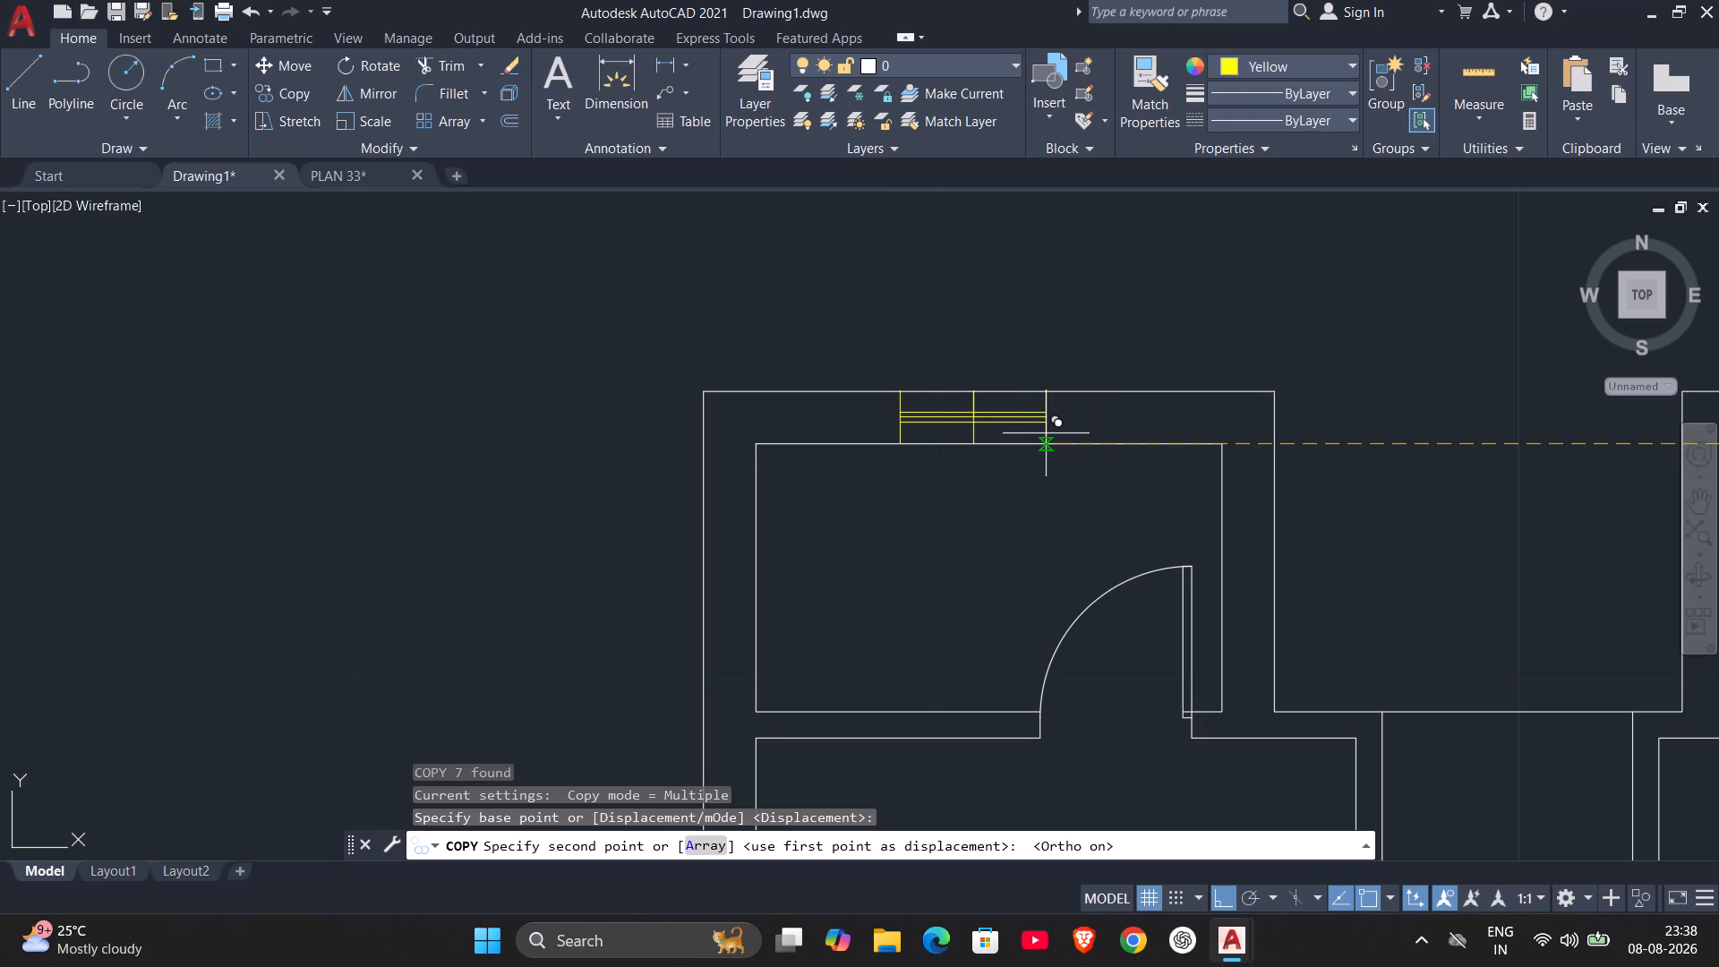
pyautogui.click(1046, 433)
pyautogui.press('Escape')
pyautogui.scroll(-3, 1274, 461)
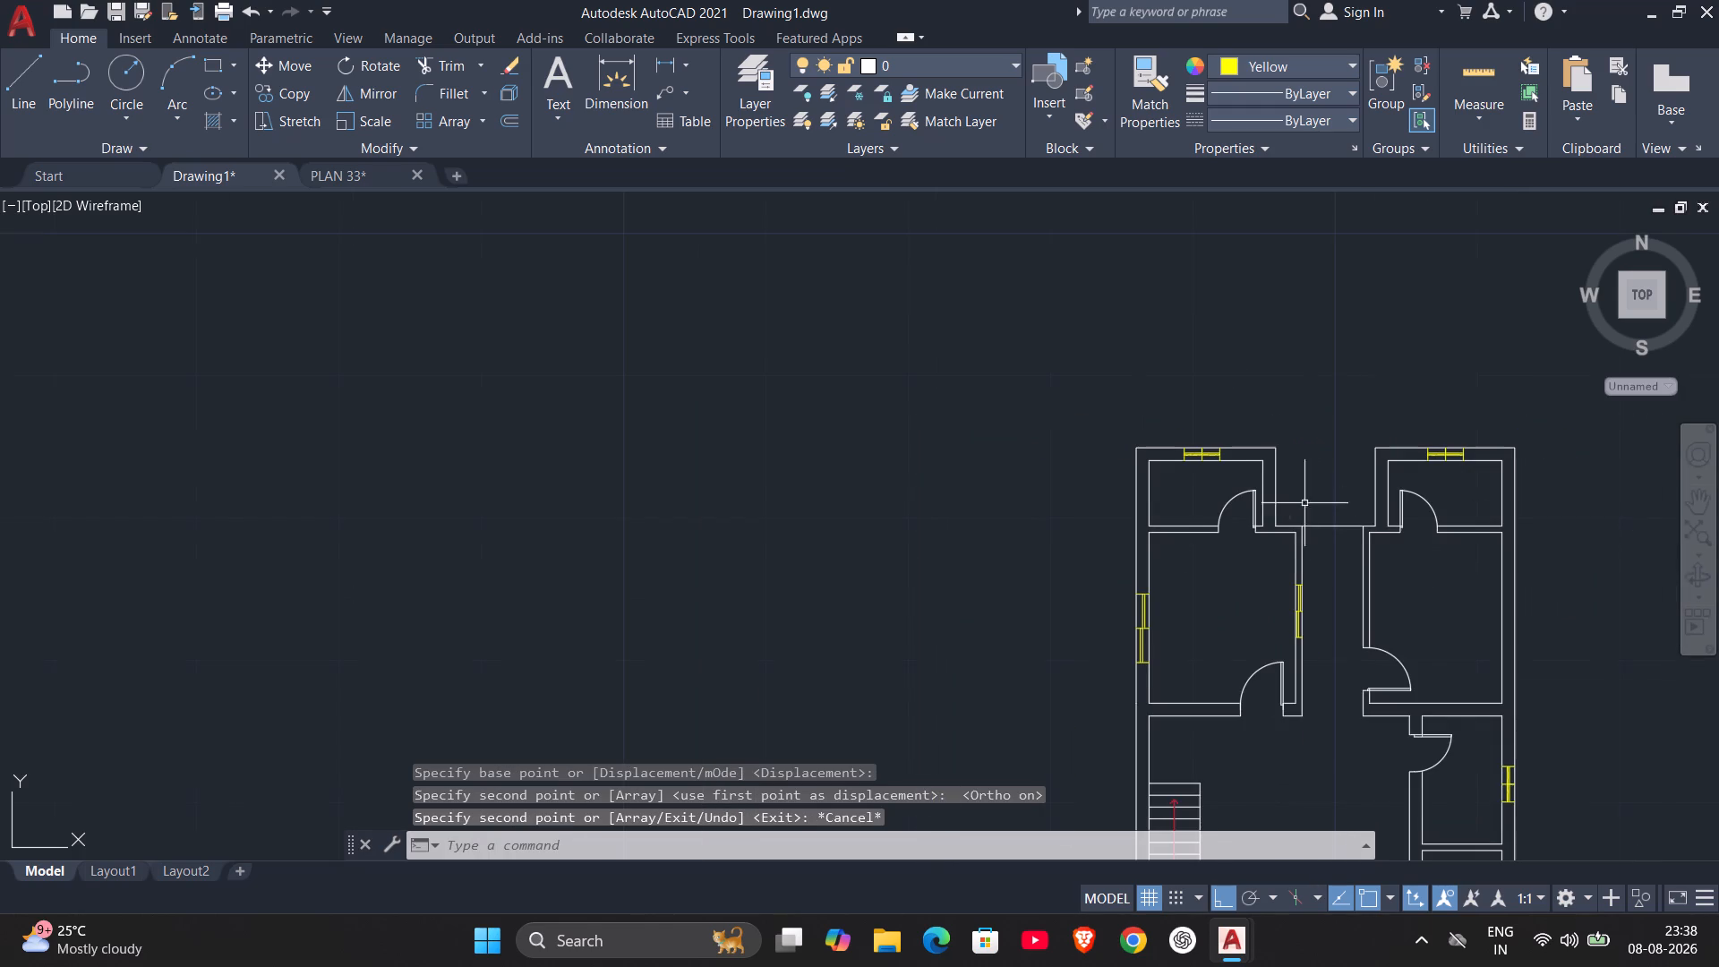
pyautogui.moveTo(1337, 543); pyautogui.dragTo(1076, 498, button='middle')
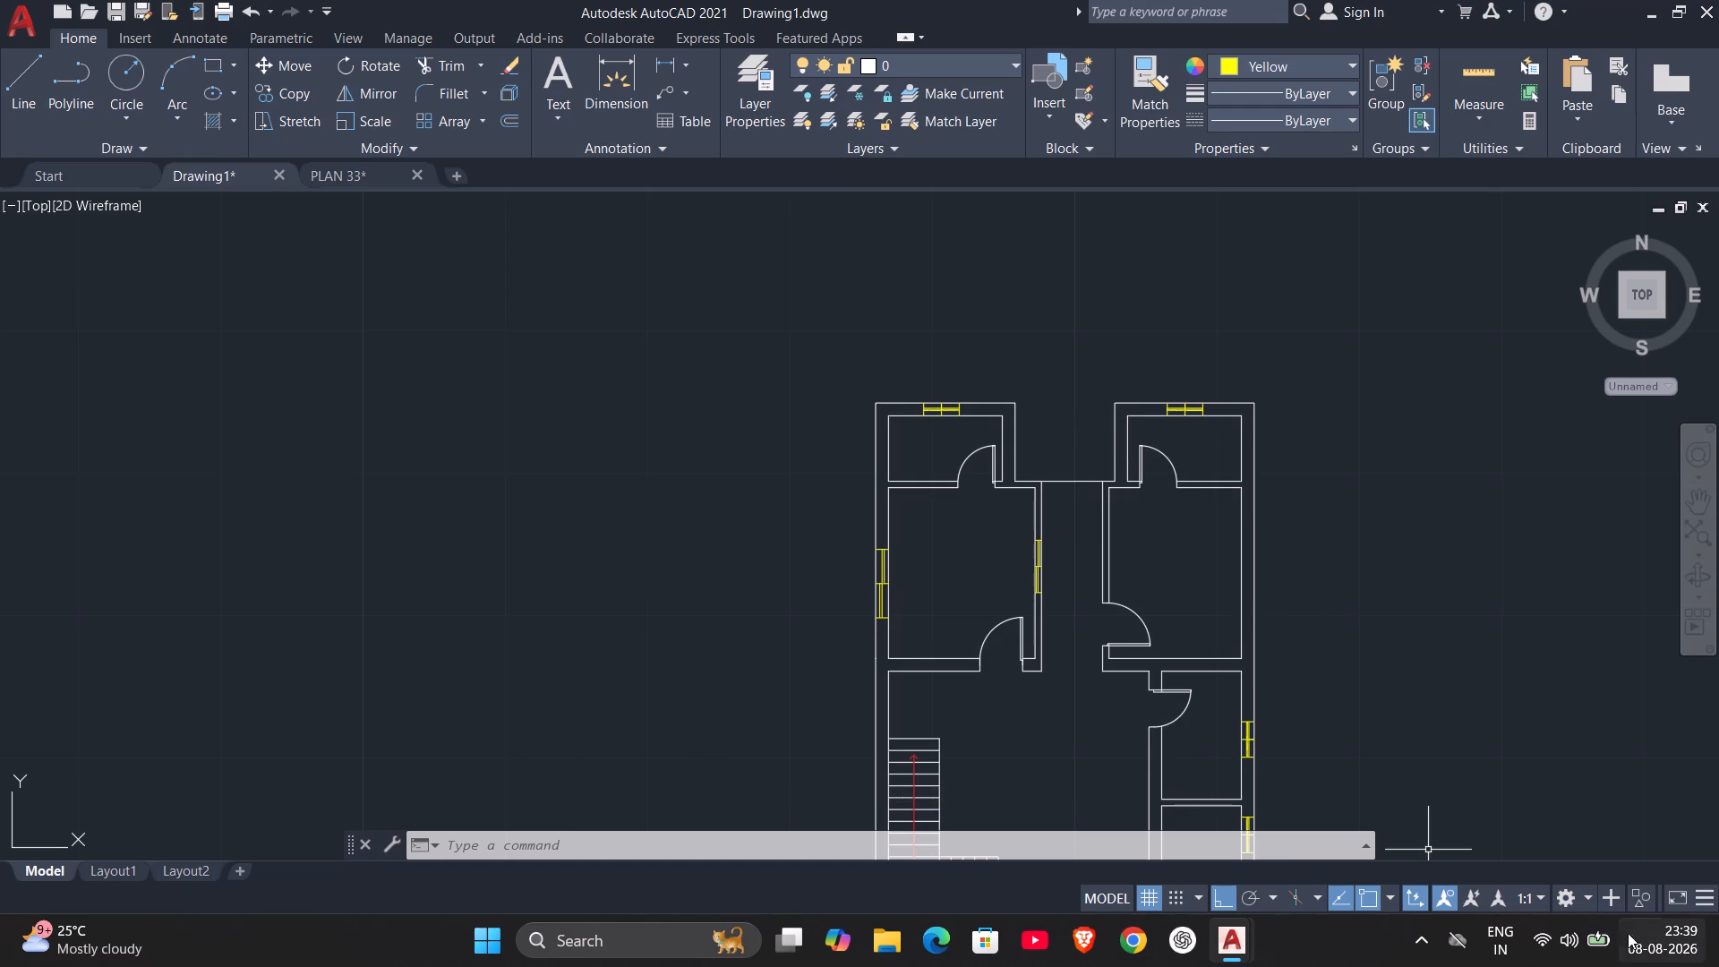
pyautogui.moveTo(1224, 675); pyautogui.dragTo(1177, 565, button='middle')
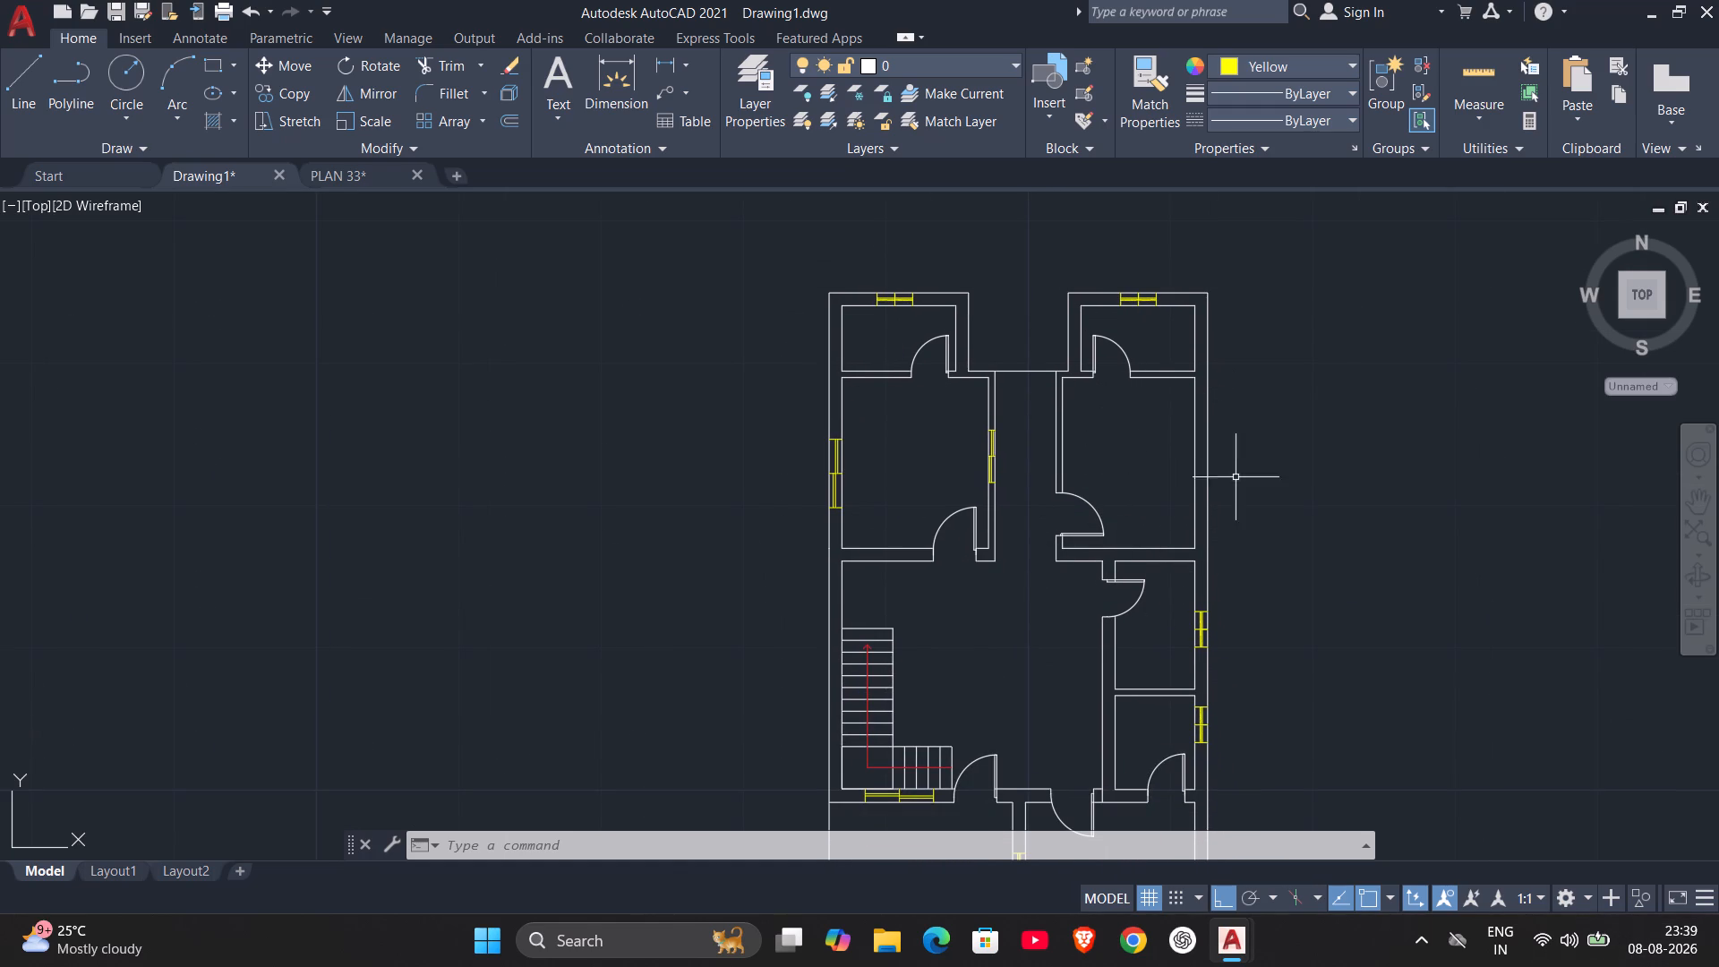
# With Ortho off, copy the large western room's outer-wall window by its southeast corner onto the outer face of the opposite large eastern room's east wall.
pyautogui.scroll(1, 1205, 514)
pyautogui.moveTo(1204, 513); pyautogui.dragTo(1360, 622, button='middle')
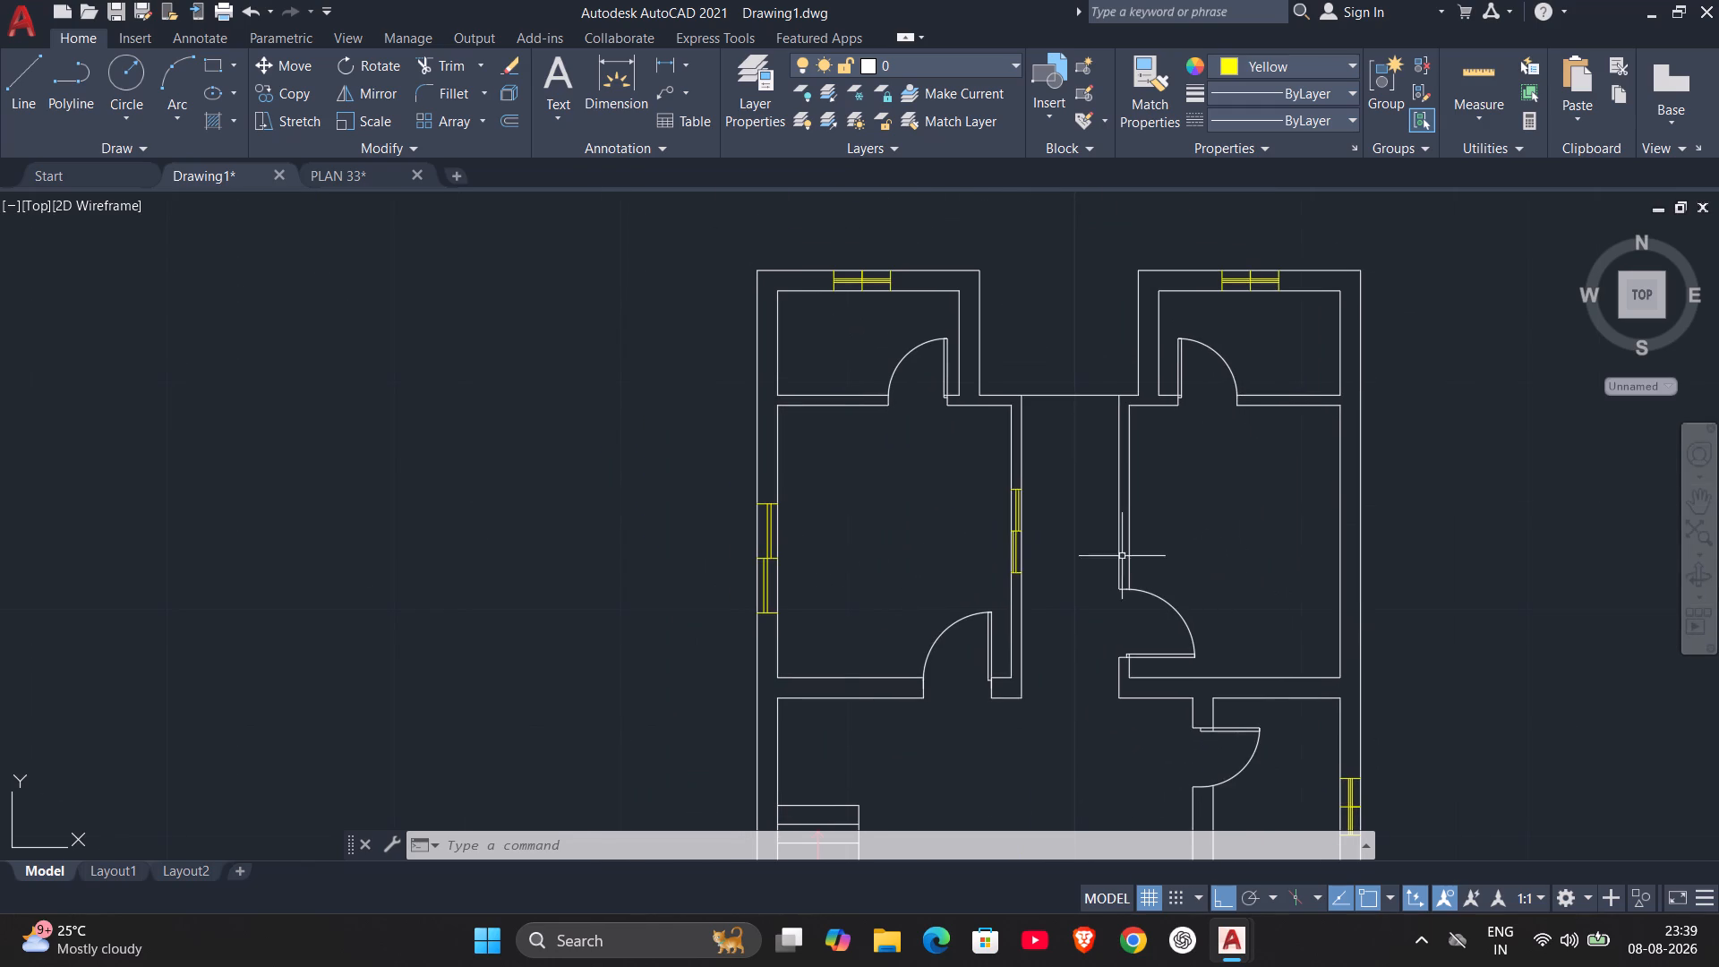
pyautogui.scroll(1, 1061, 526)
pyautogui.scroll(-1, 1061, 526)
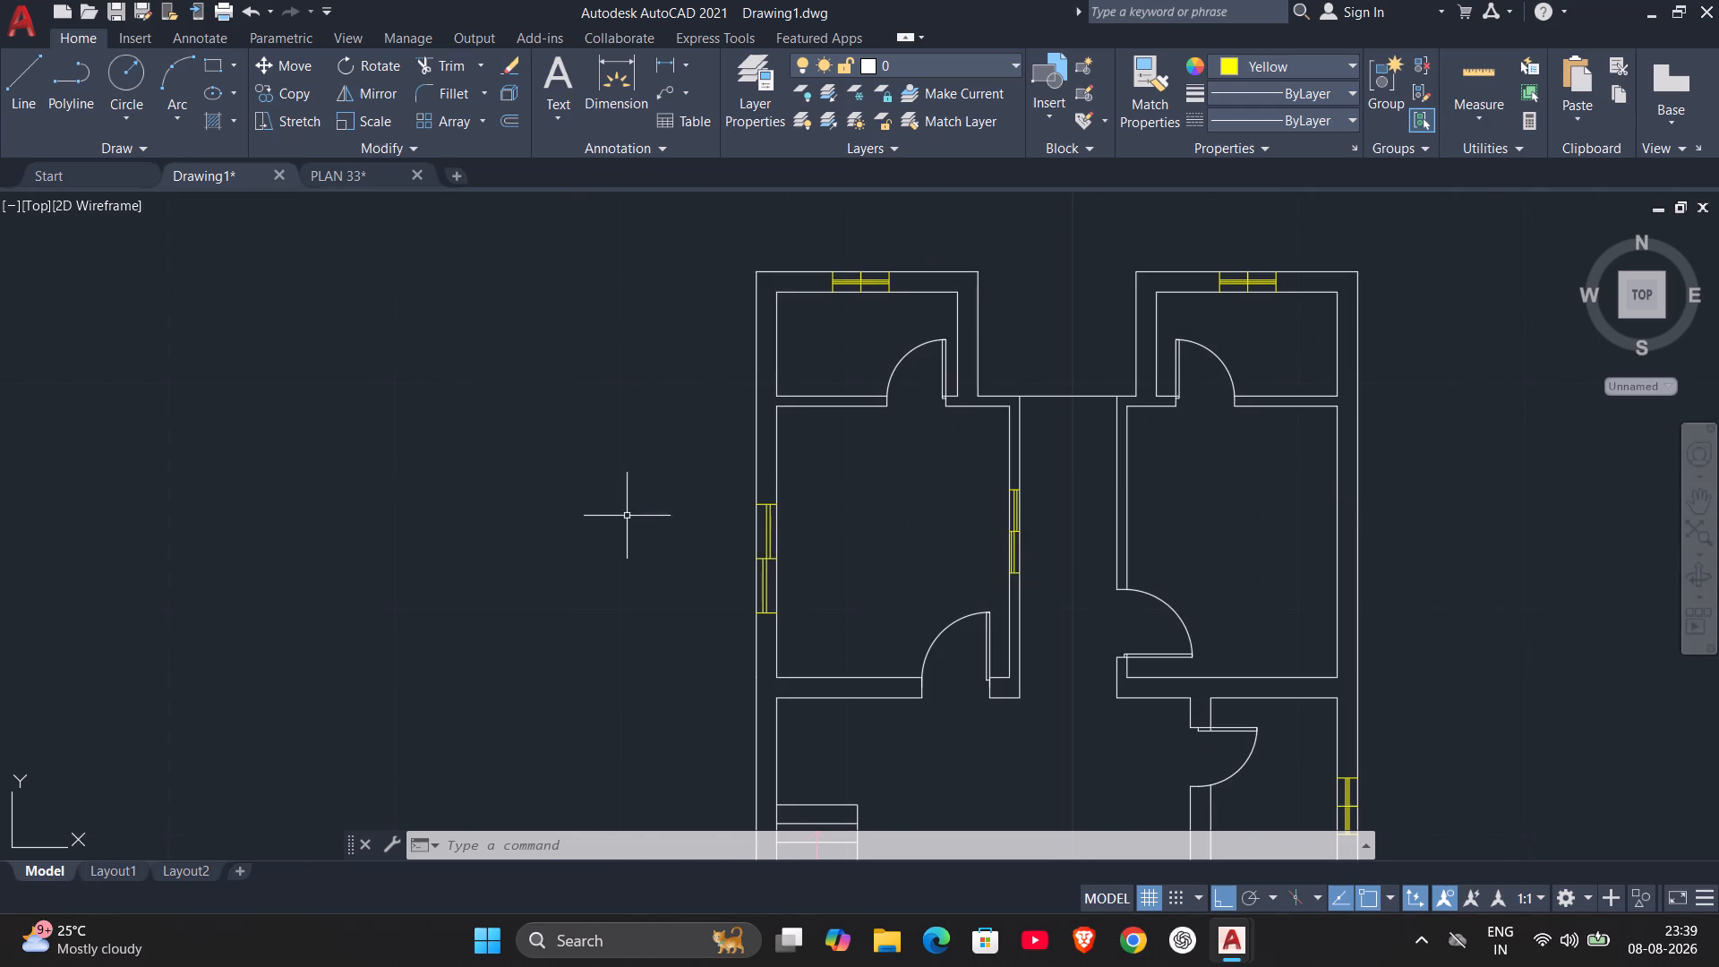
pyautogui.click(733, 485)
pyautogui.click(846, 628)
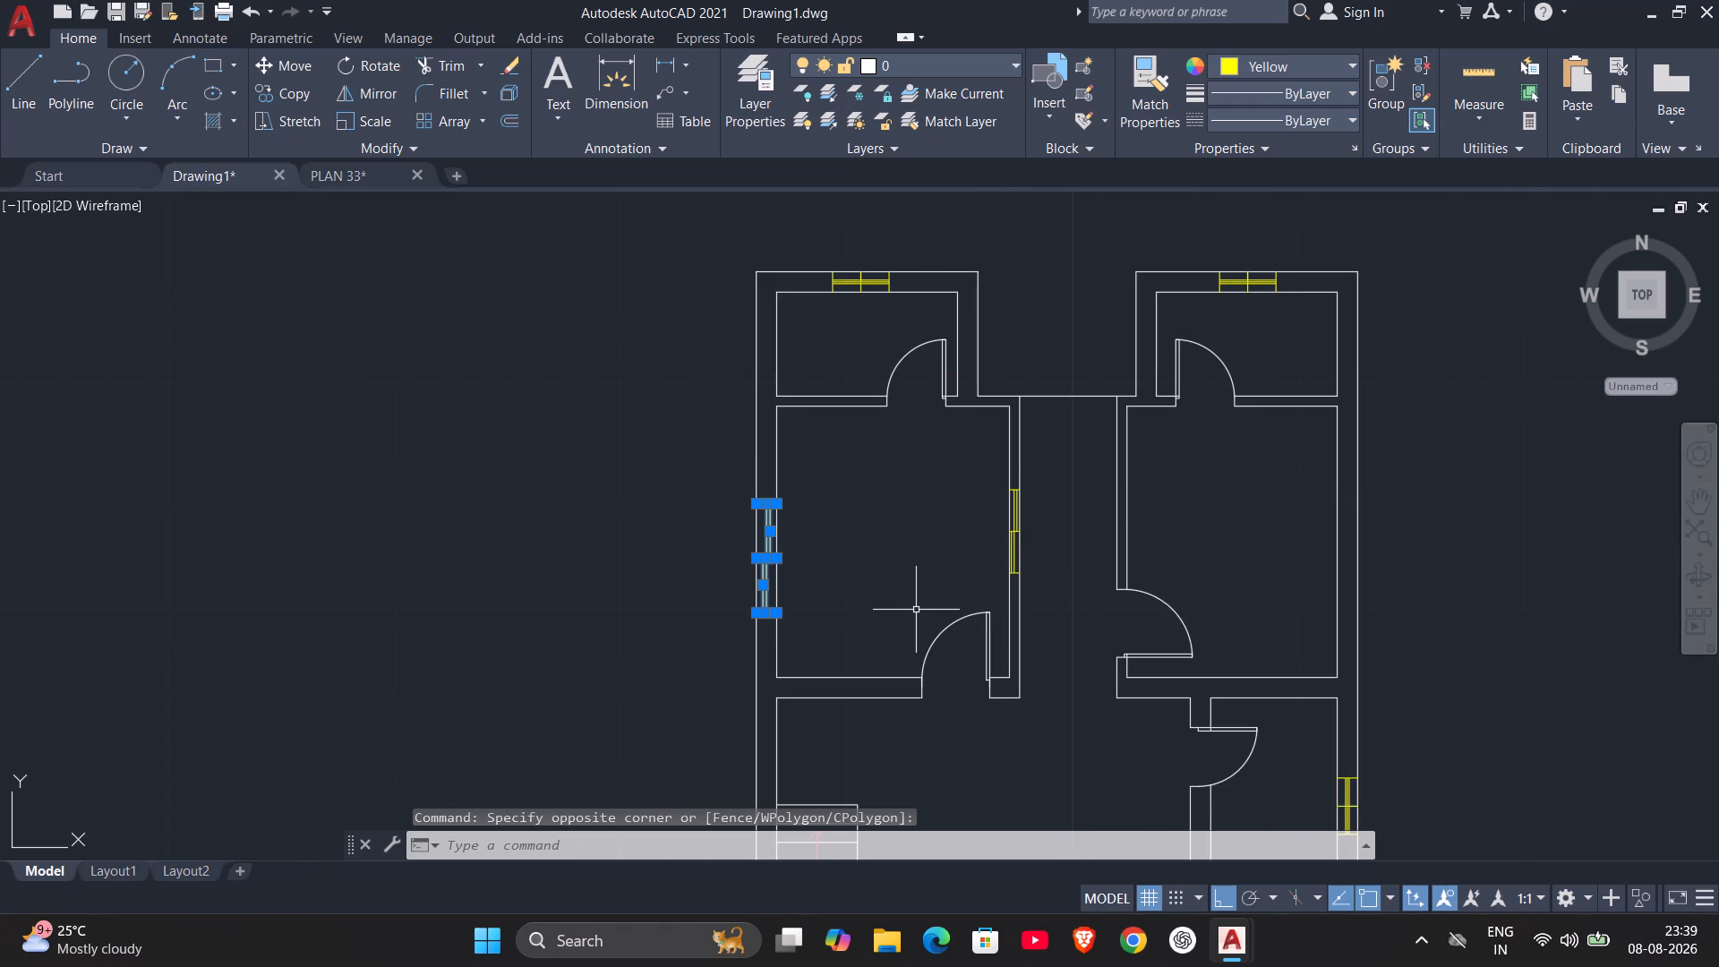
pyautogui.write('CO')
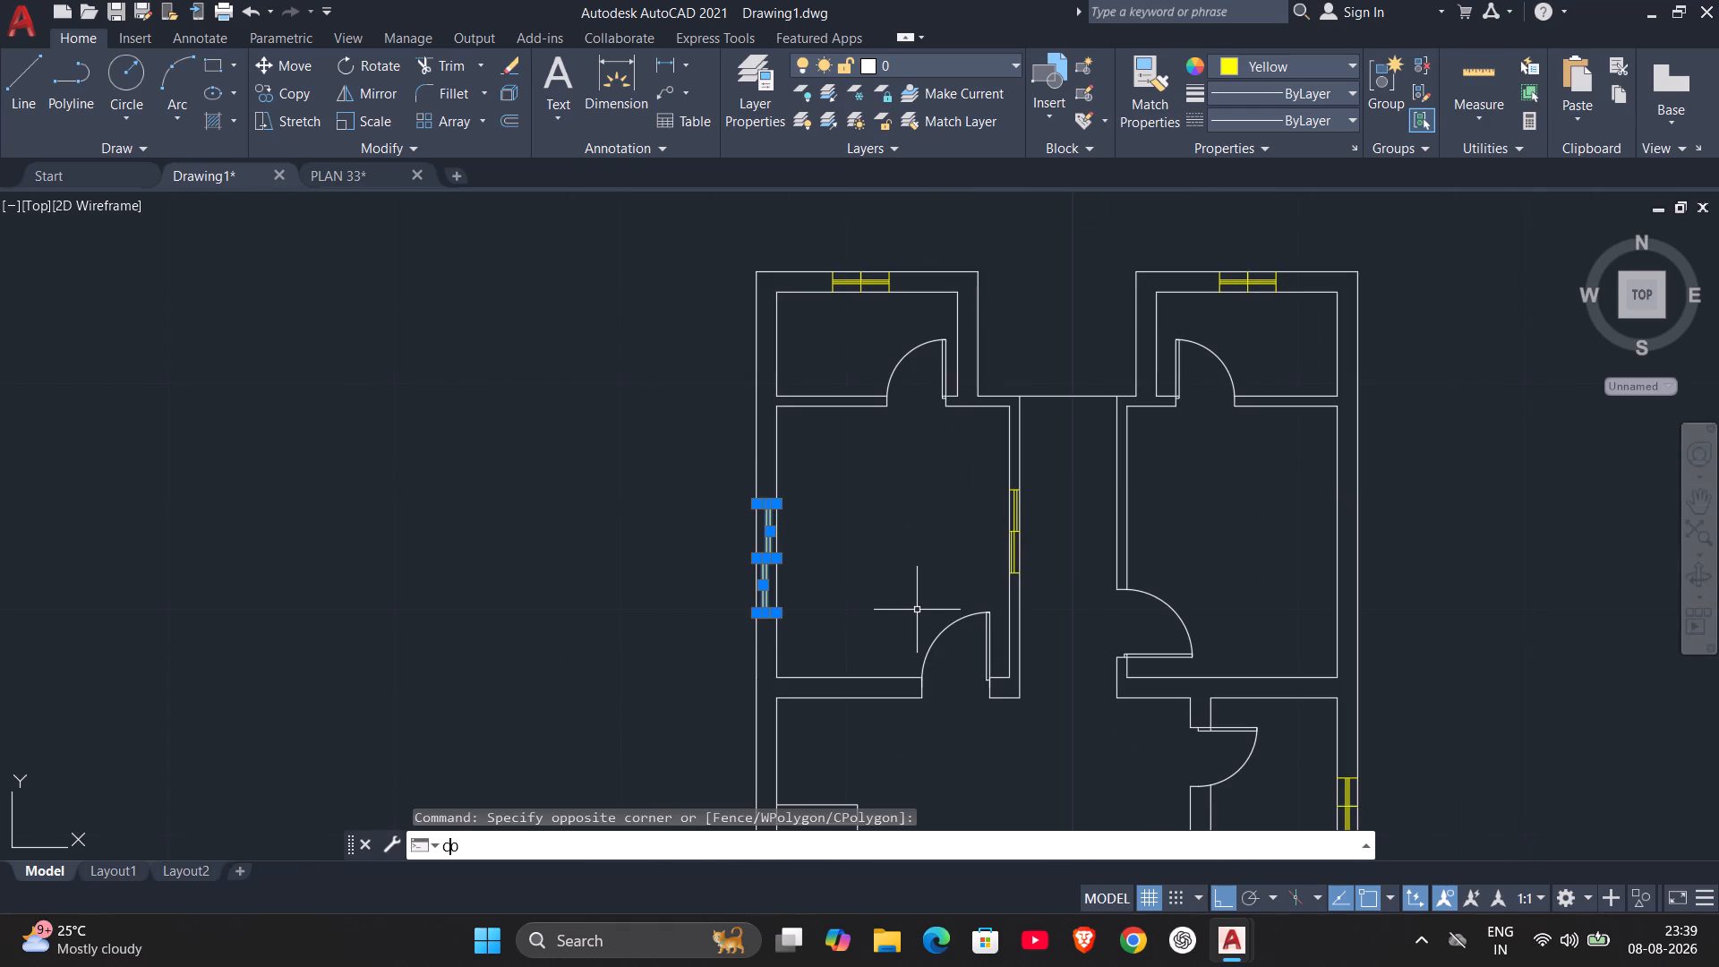
pyautogui.press('Return')
pyautogui.scroll(2, 810, 595)
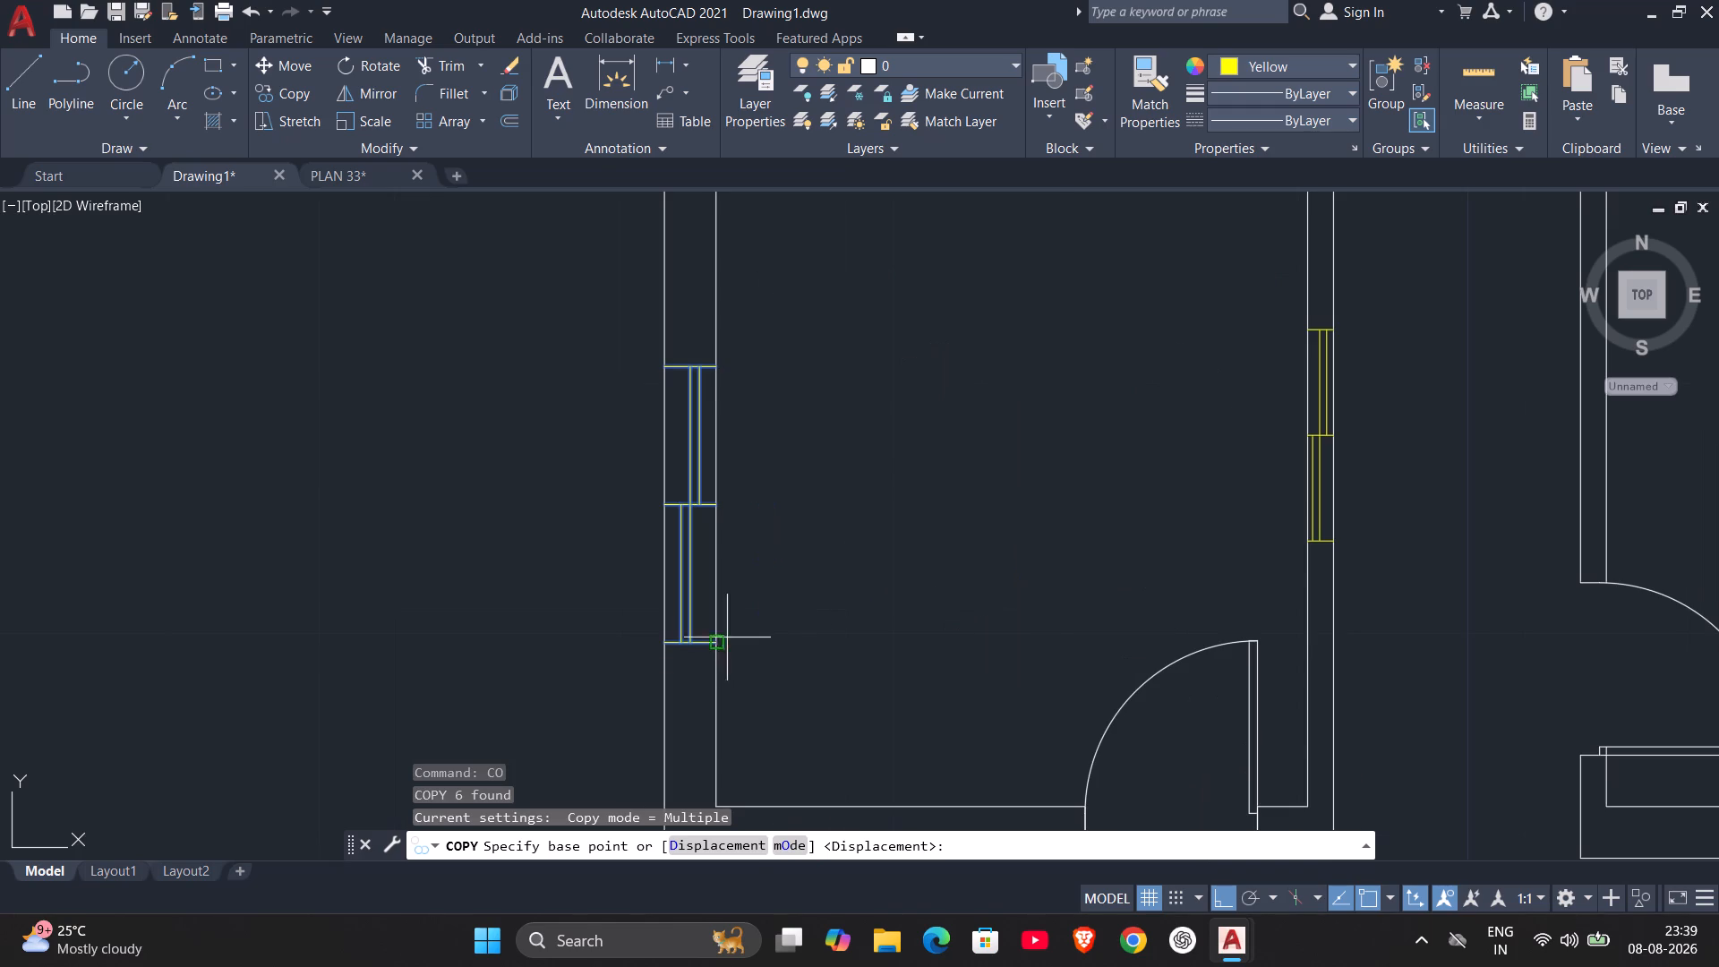
pyautogui.click(714, 647)
pyautogui.scroll(-2, 1218, 492)
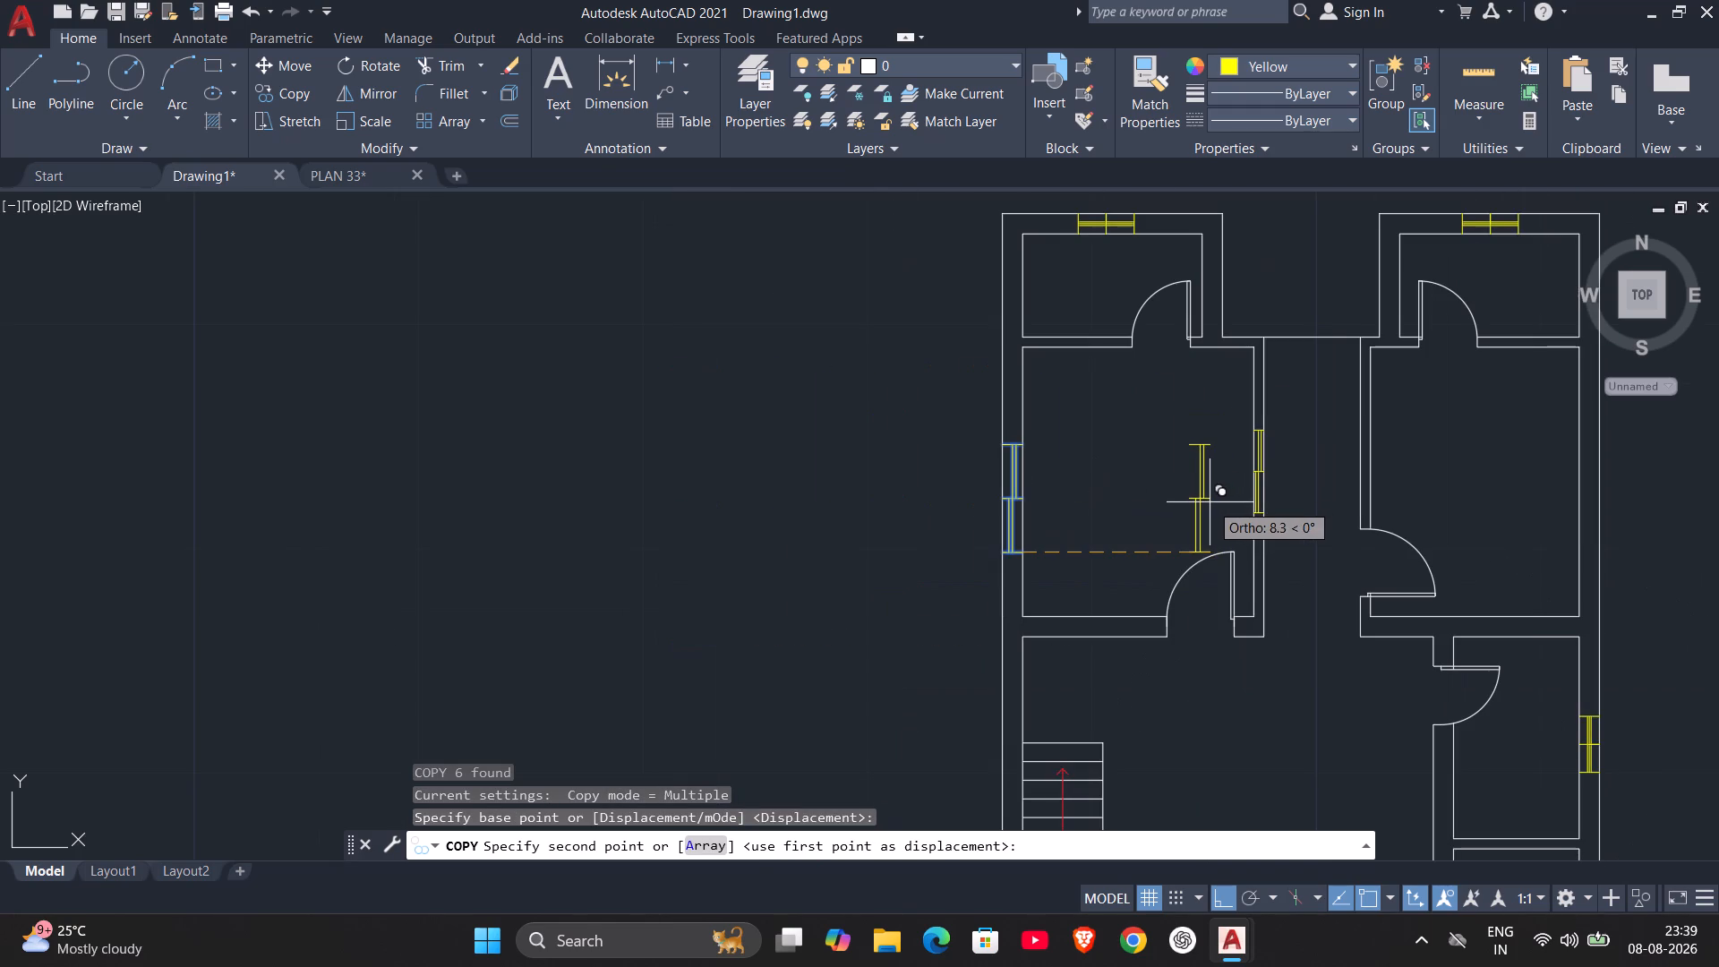
pyautogui.press('F8')
pyautogui.moveTo(1565, 537); pyautogui.dragTo(1415, 557, button='middle')
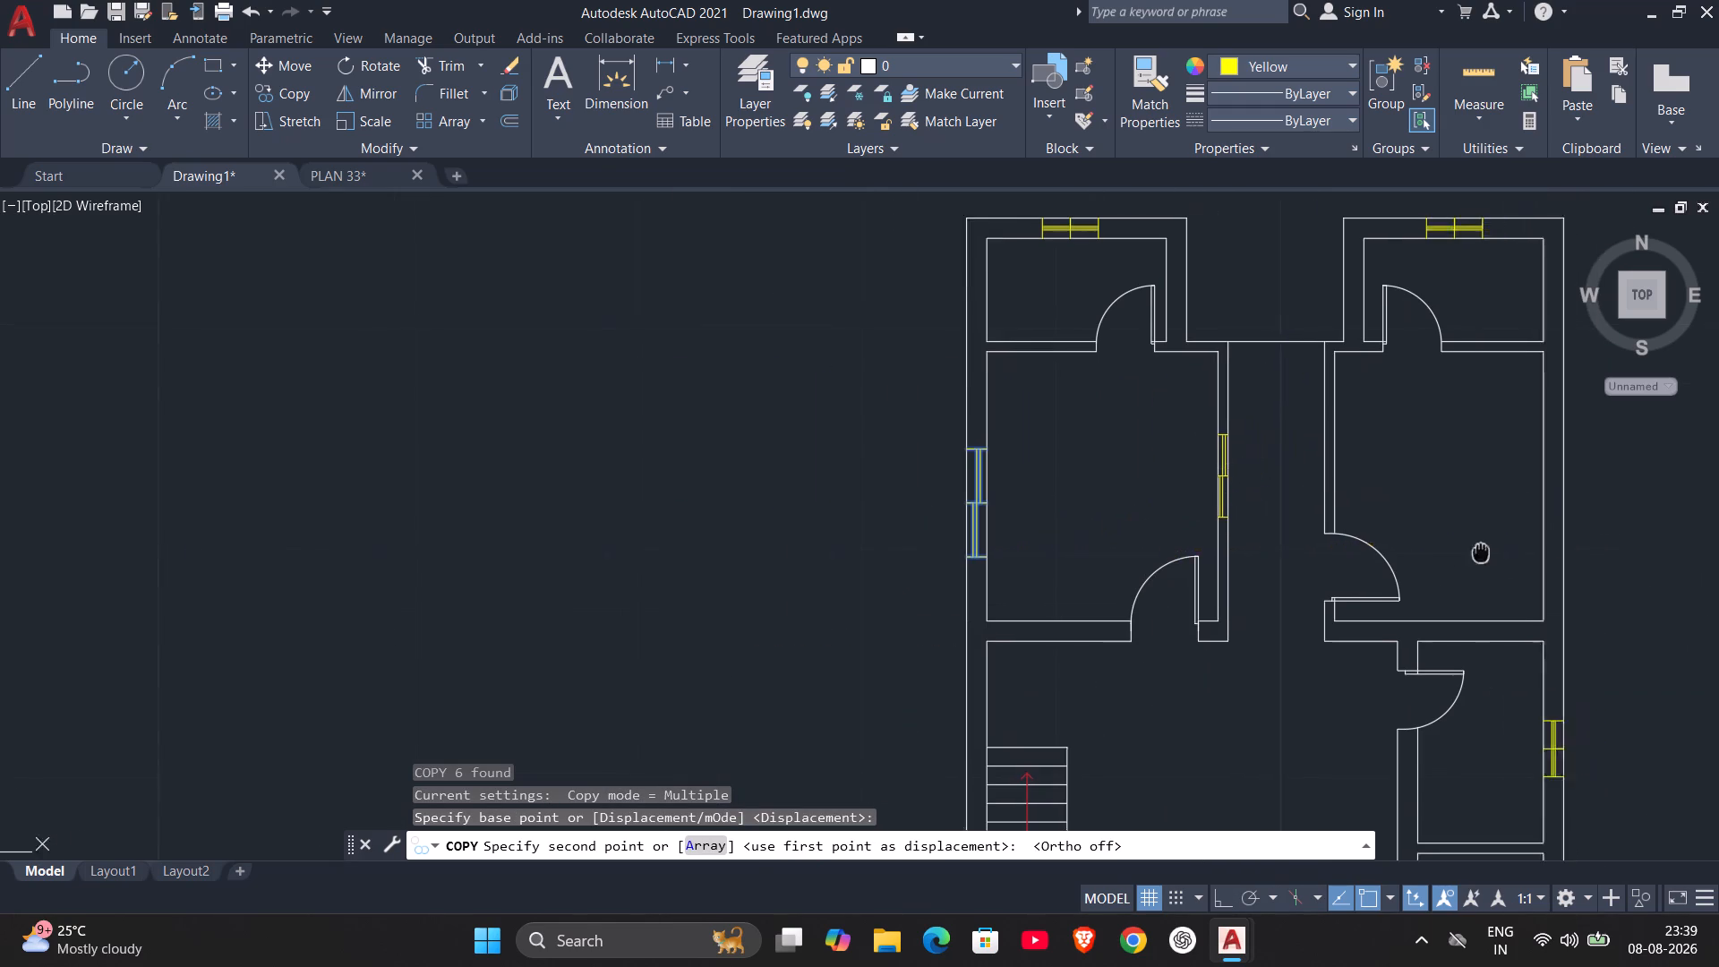
pyautogui.moveTo(1415, 557); pyautogui.dragTo(1159, 625, button='middle')
pyautogui.scroll(2, 1185, 587)
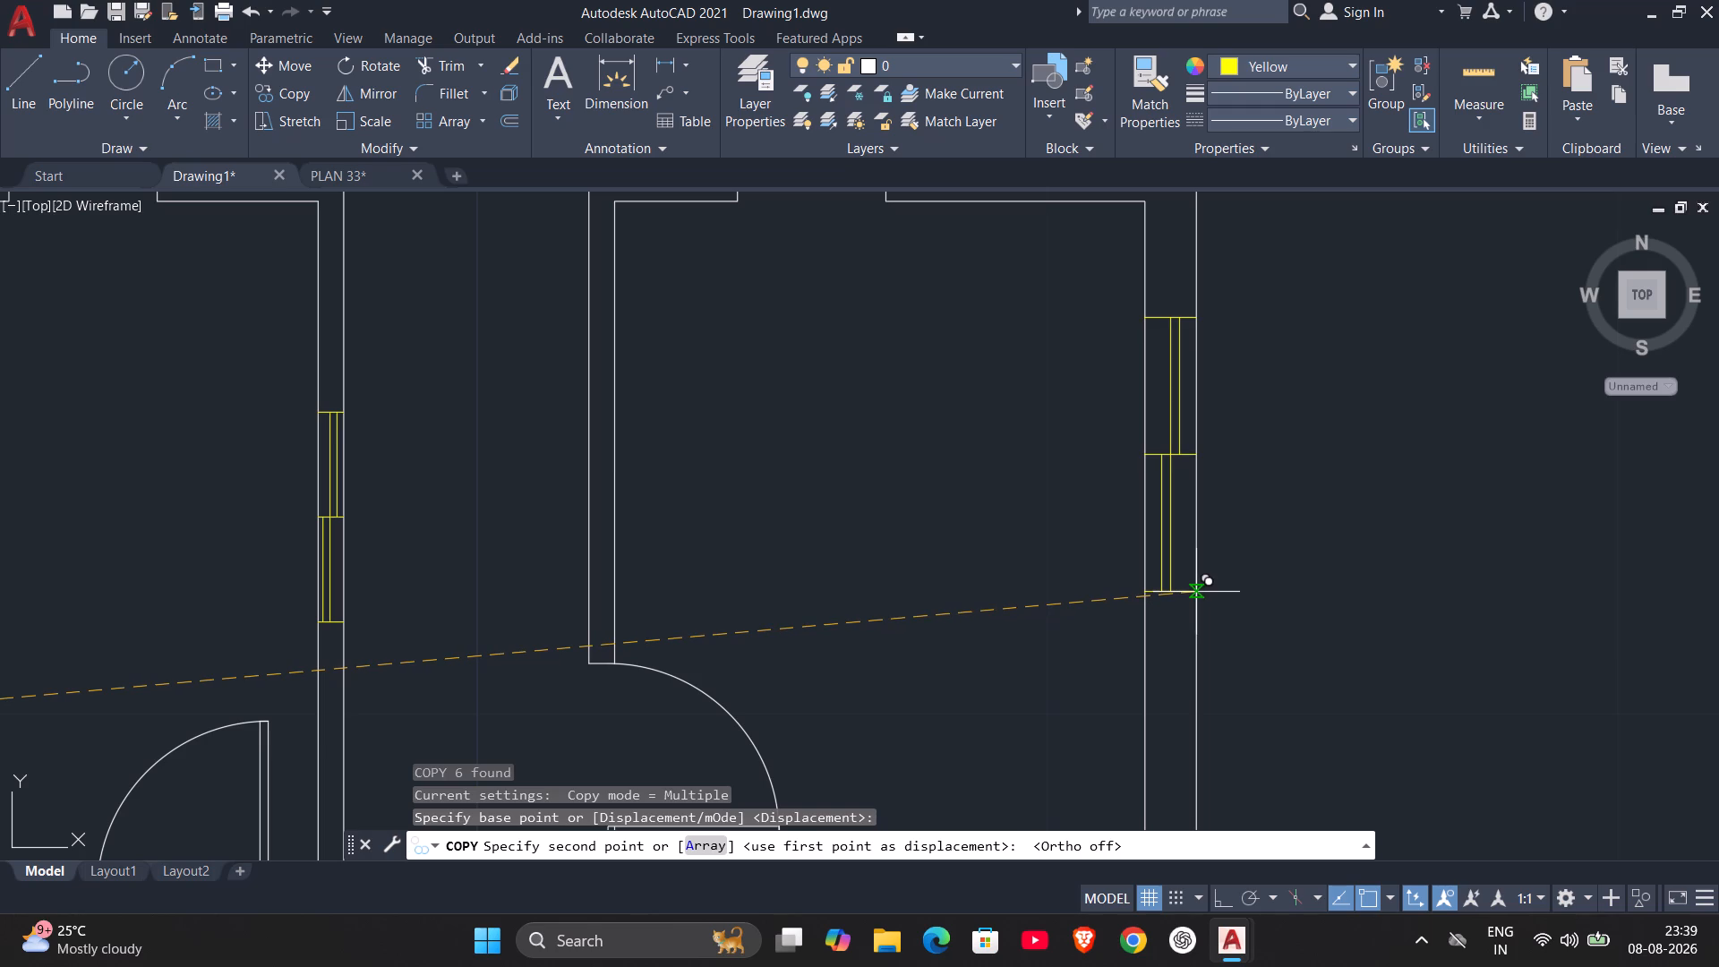
pyautogui.click(1196, 592)
pyautogui.press('Escape')
pyautogui.scroll(-3, 1279, 549)
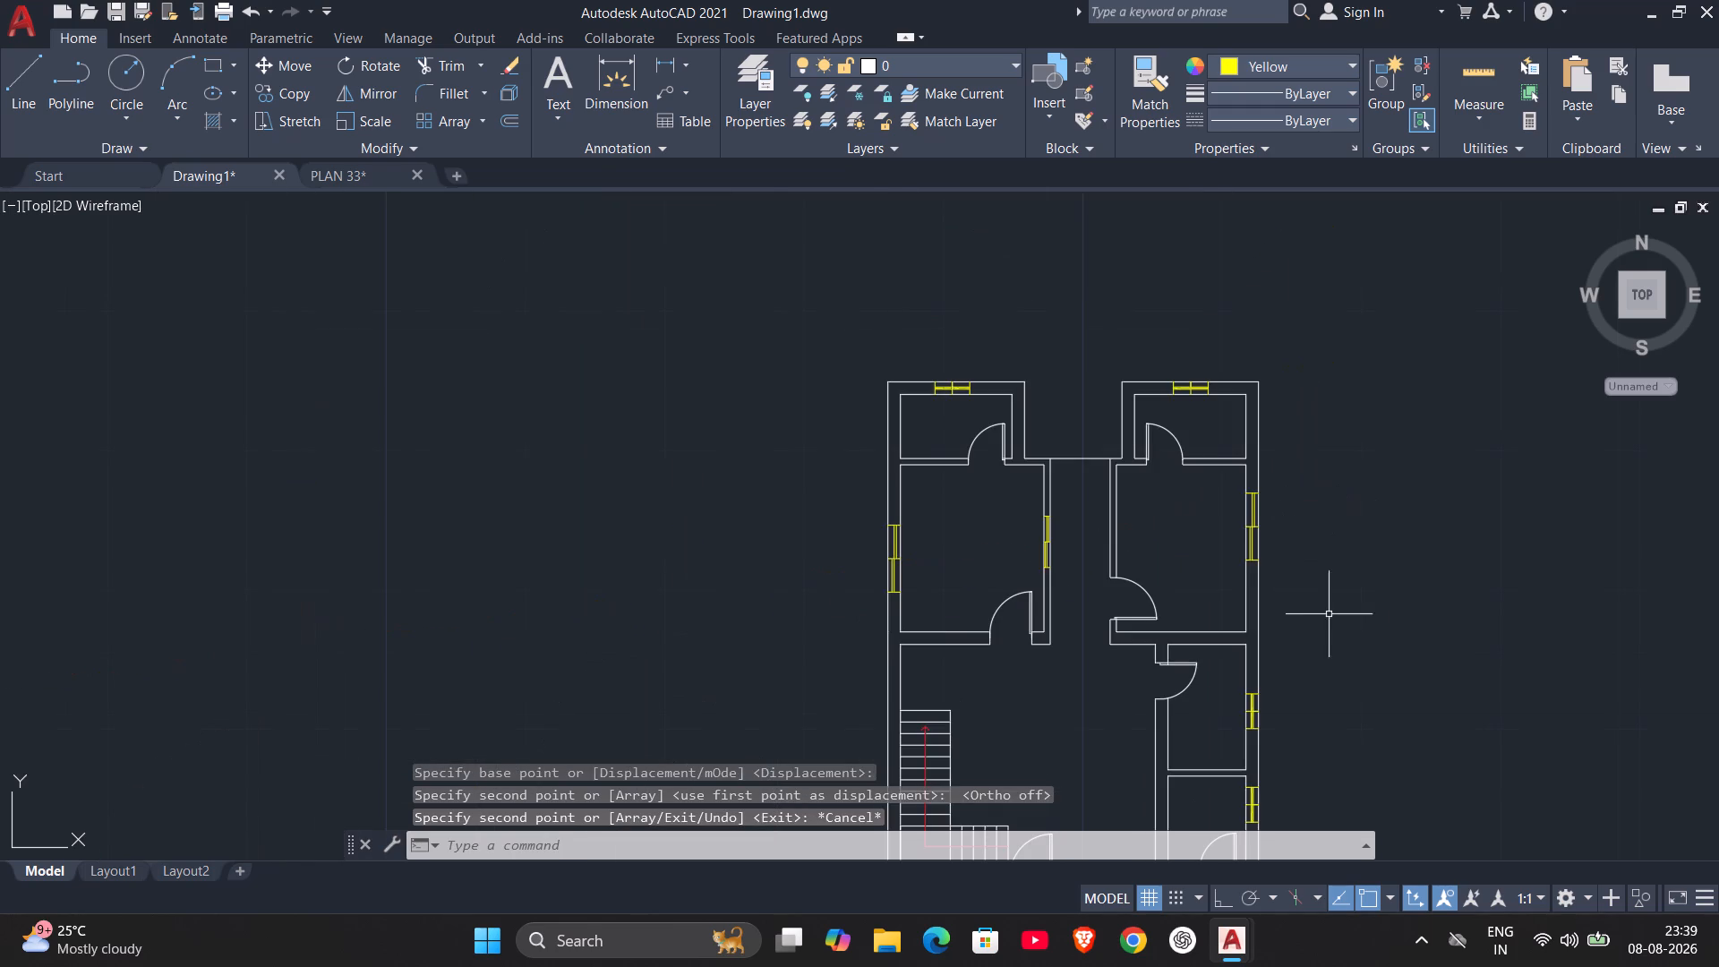
pyautogui.moveTo(1329, 618); pyautogui.dragTo(1317, 409, button='middle')
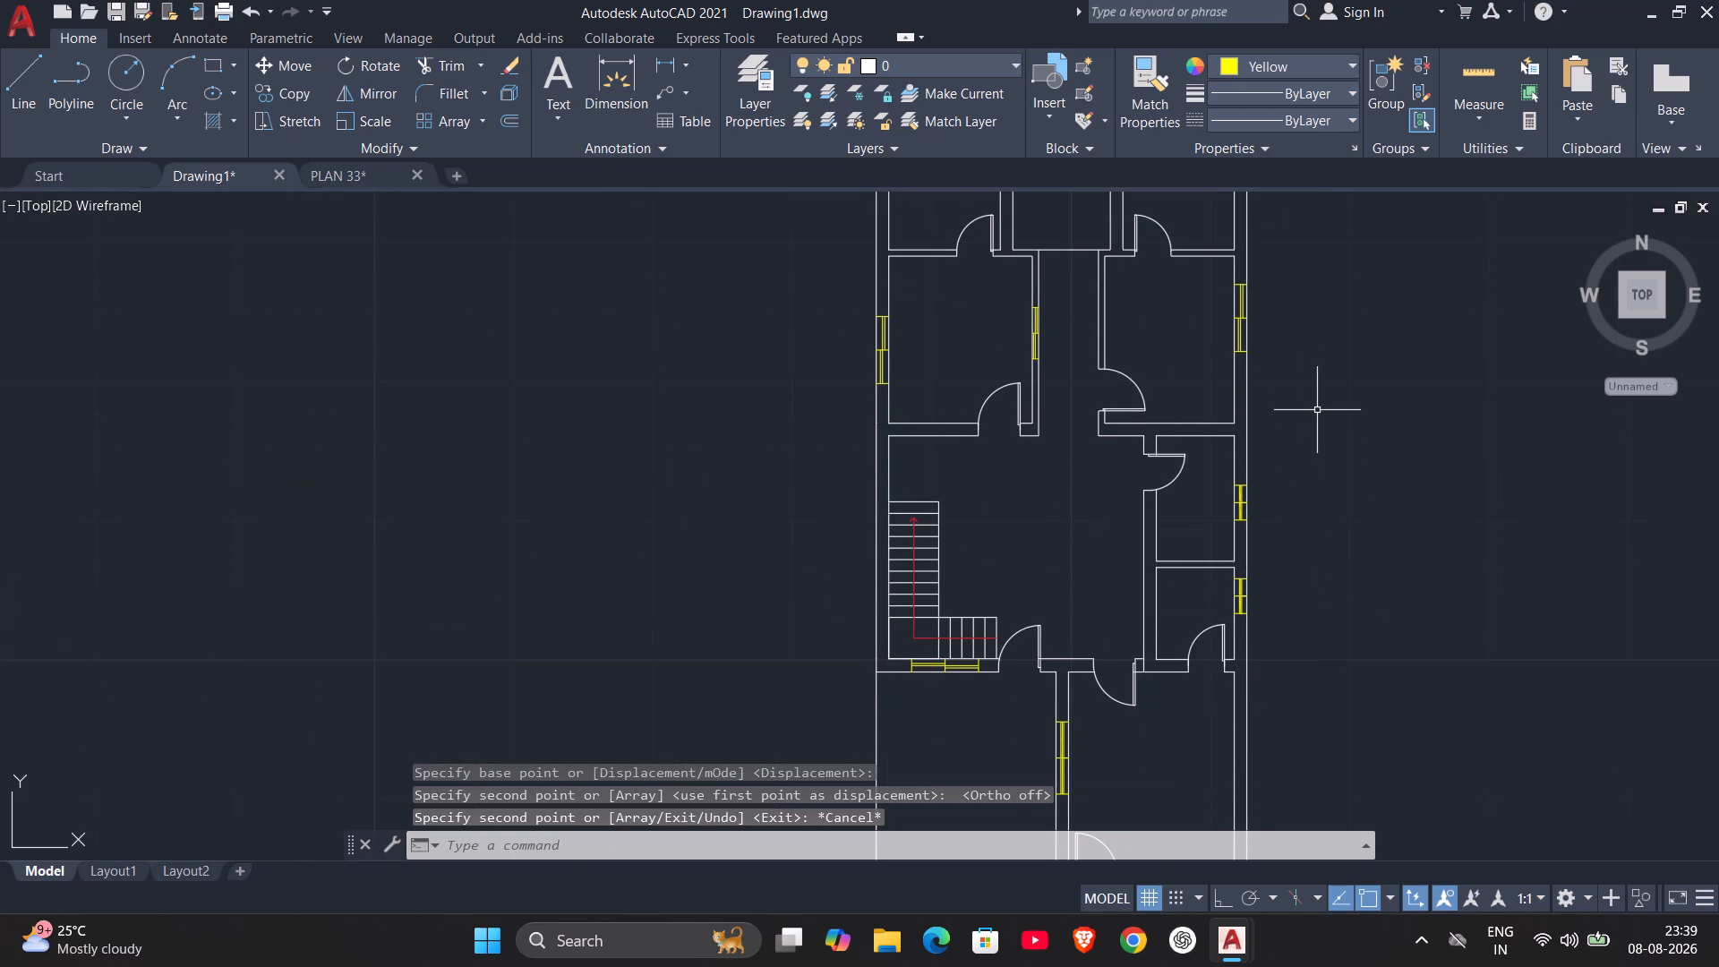
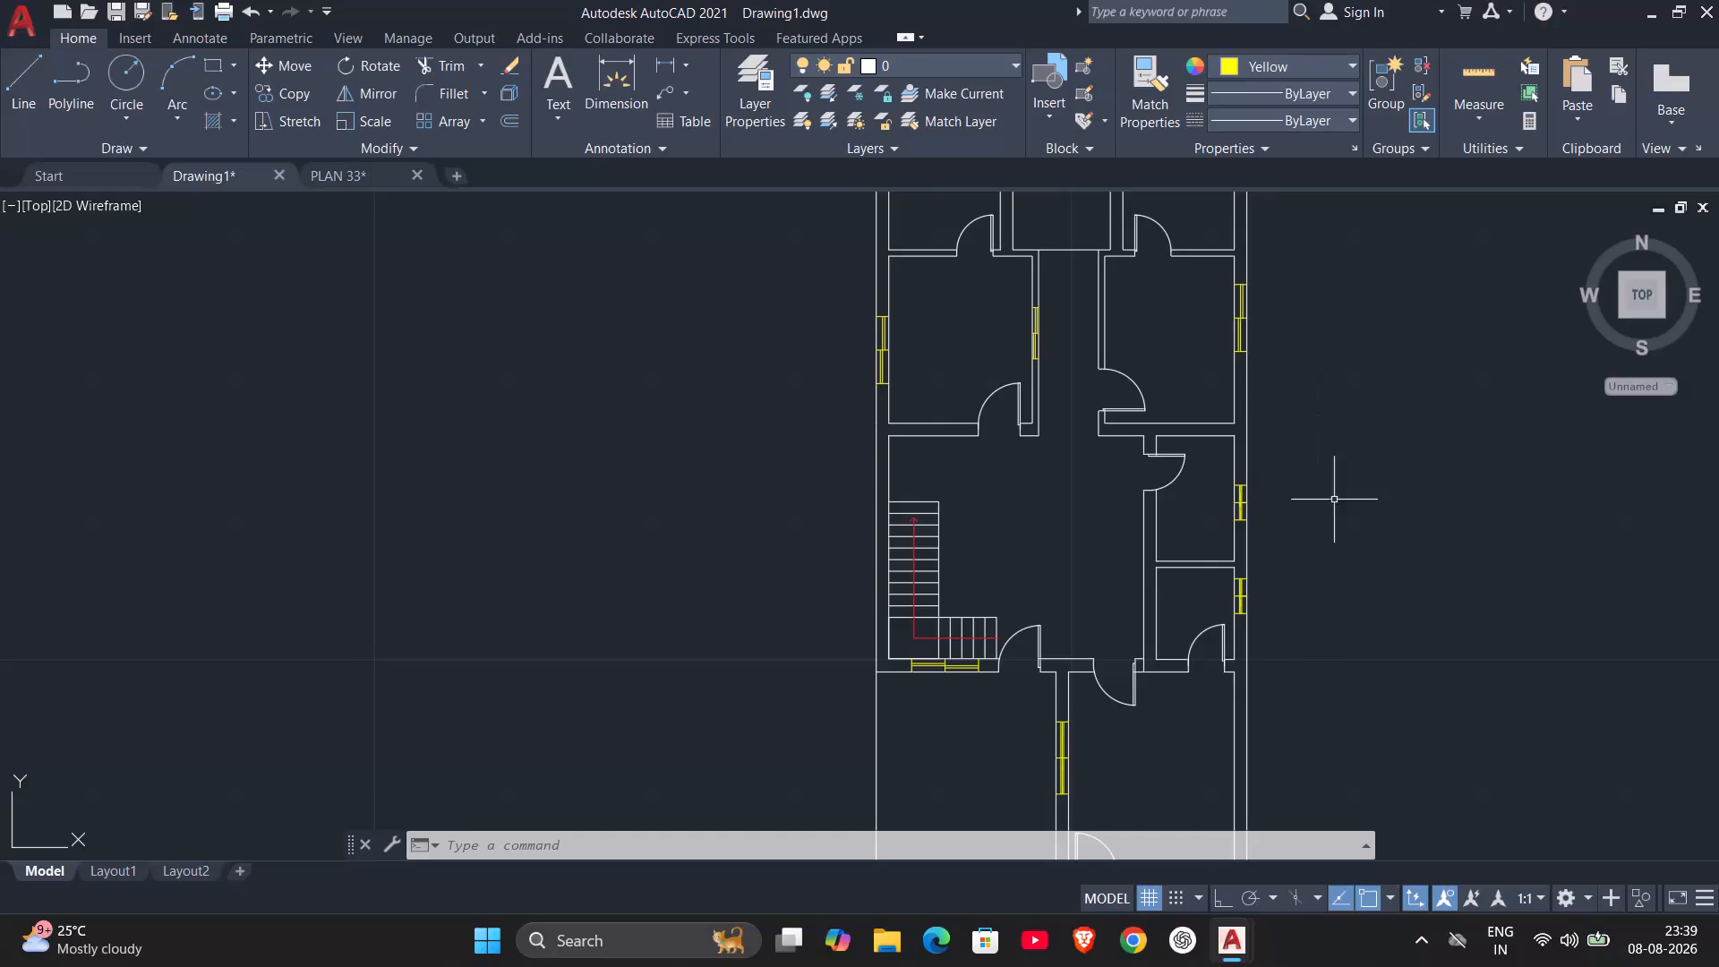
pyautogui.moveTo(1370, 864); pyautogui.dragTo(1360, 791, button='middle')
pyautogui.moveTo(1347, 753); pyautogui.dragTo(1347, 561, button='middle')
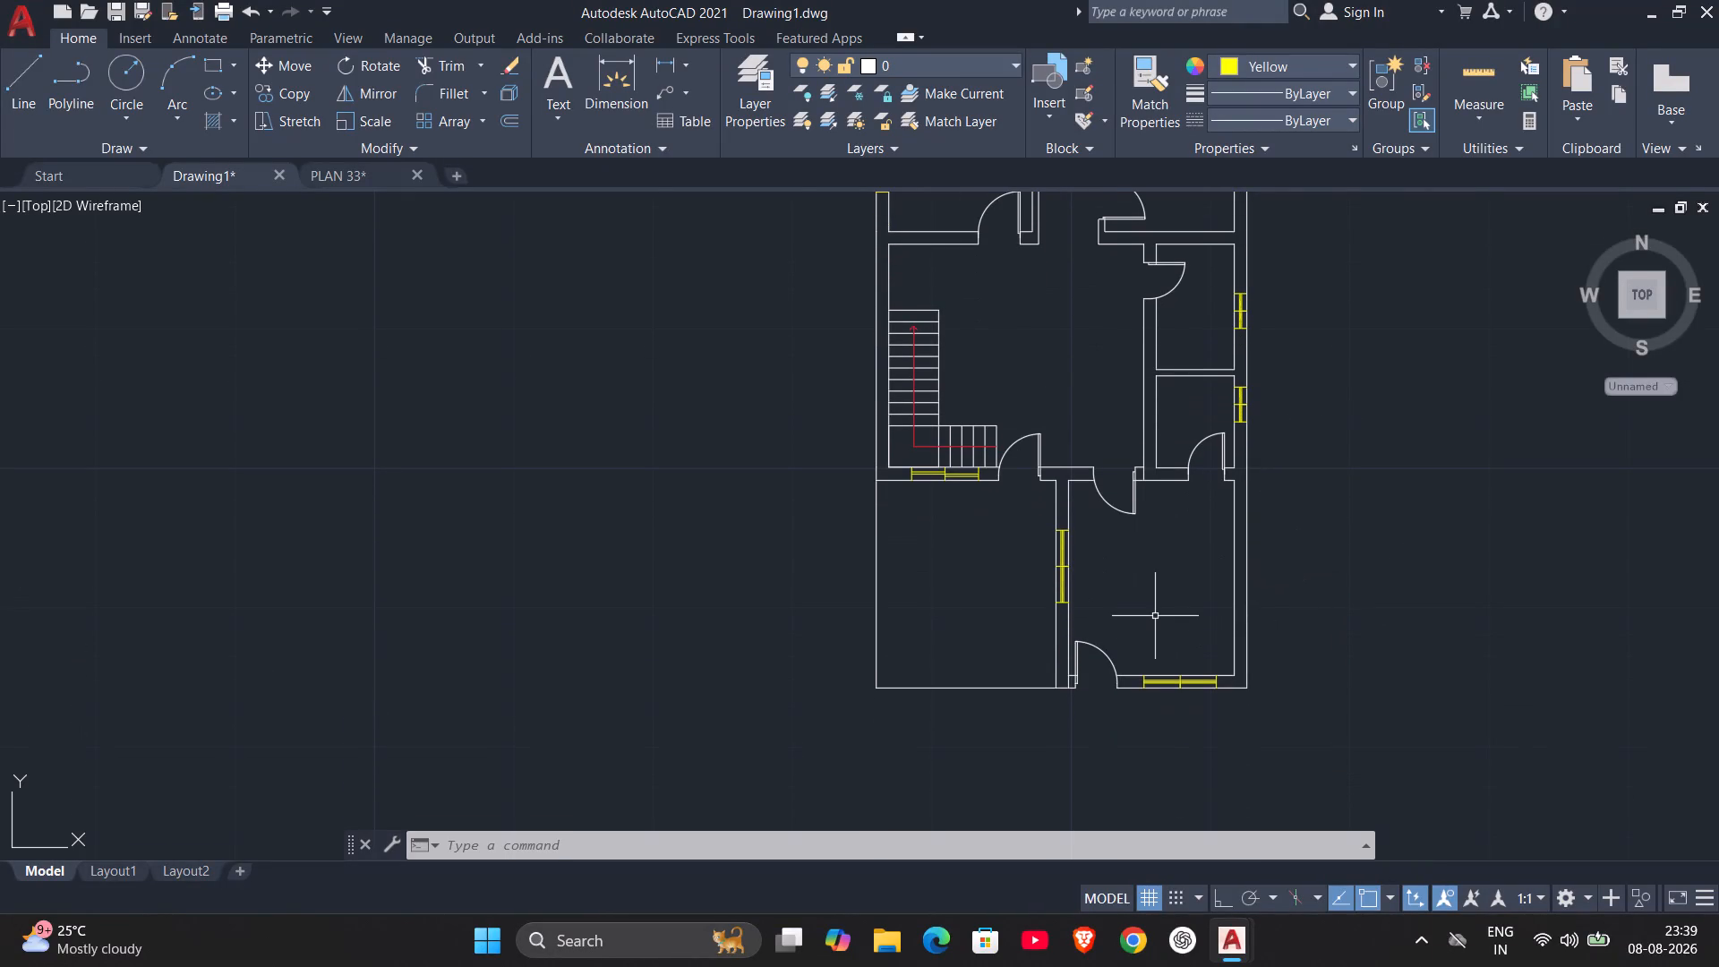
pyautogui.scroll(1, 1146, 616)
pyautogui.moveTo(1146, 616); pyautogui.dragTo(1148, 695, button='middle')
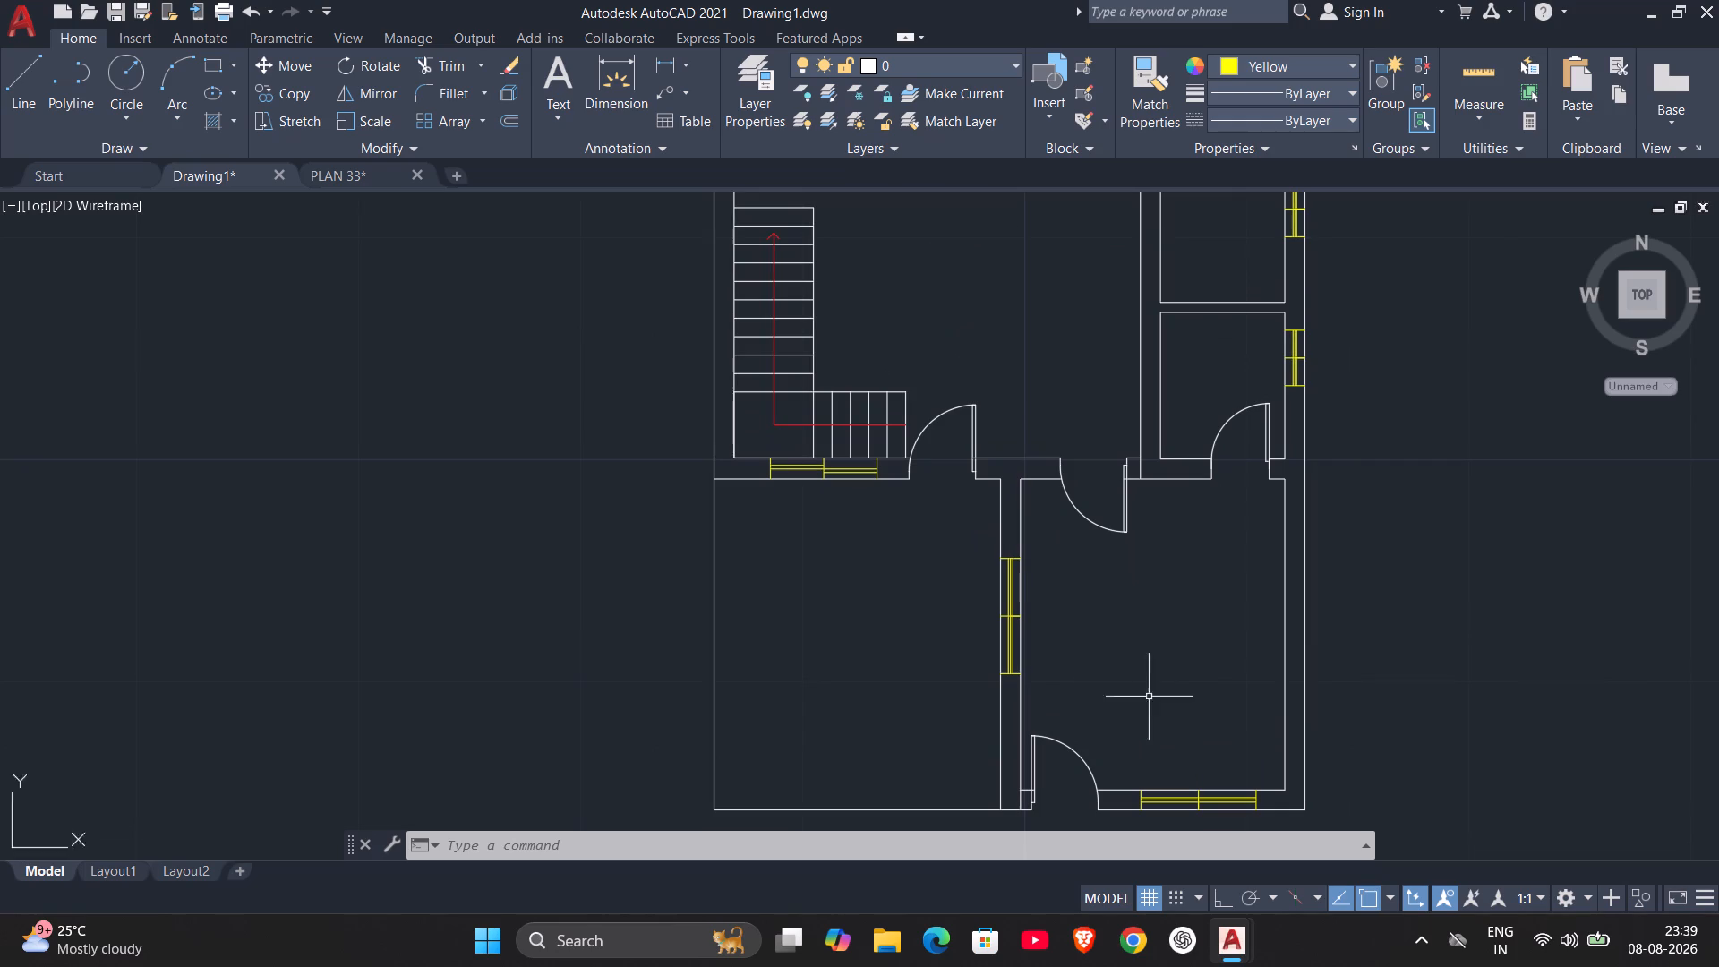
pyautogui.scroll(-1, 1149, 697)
# Copy the green BED ROOM 1, 3400 x 3600mm label from PLAN 33 and paste it into Drawing1 with its insertion point west of the house.
pyautogui.click(357, 179)
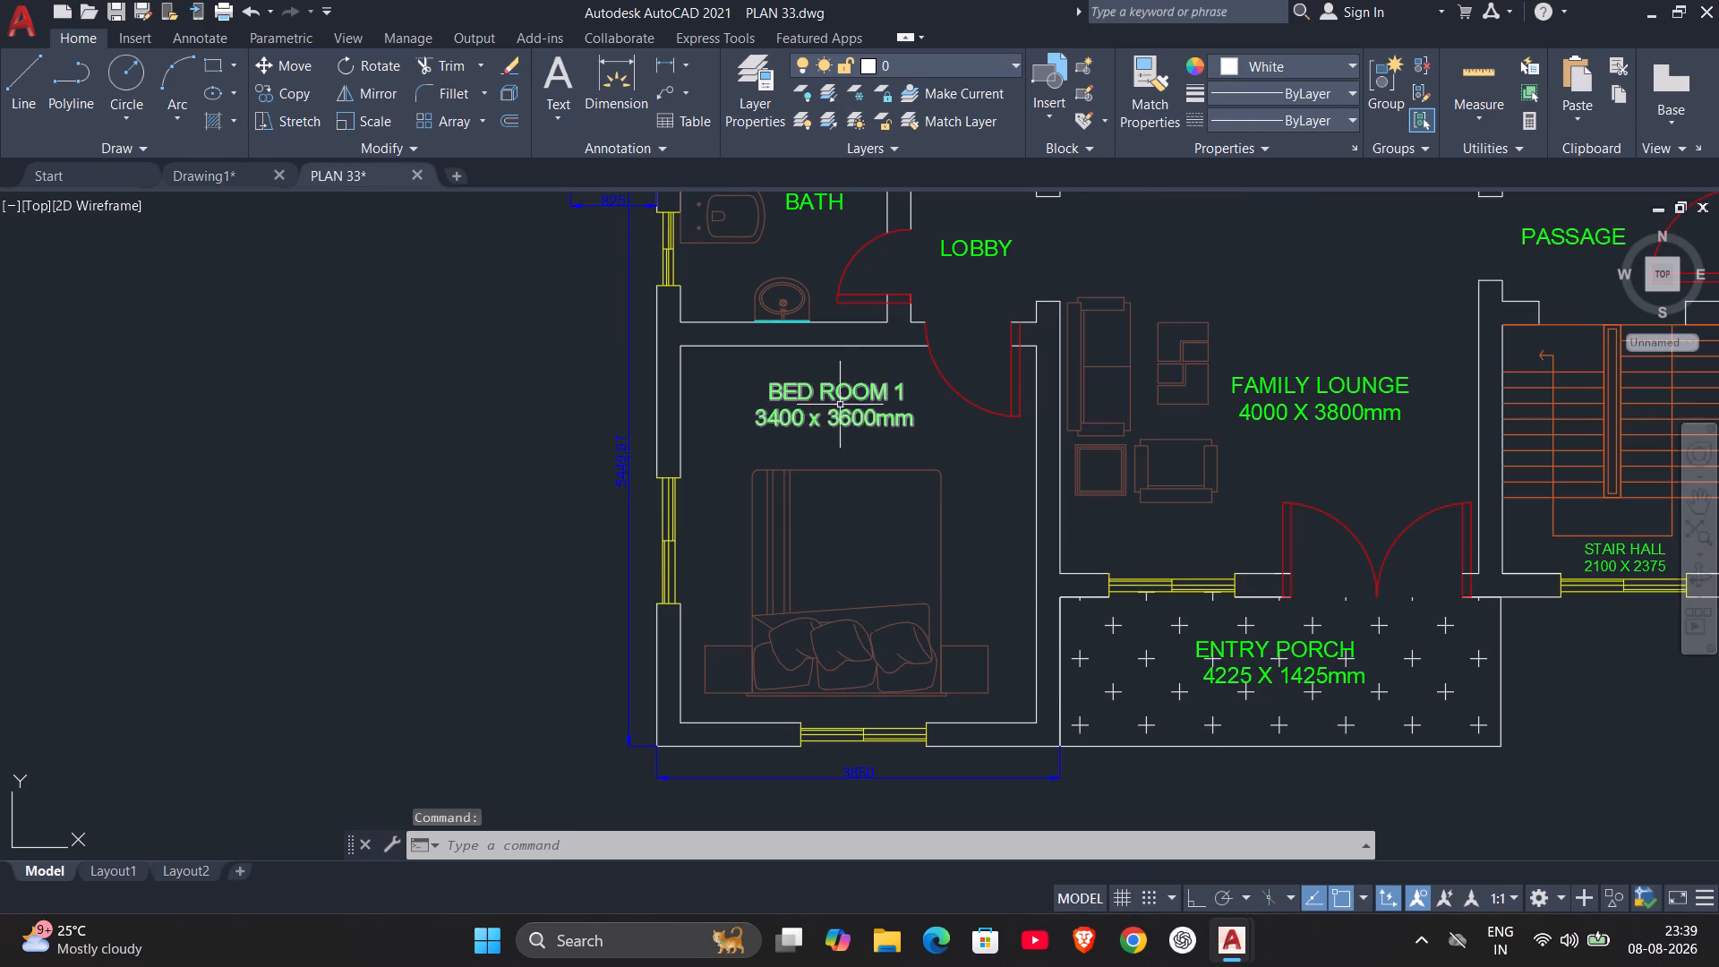
pyautogui.click(835, 398)
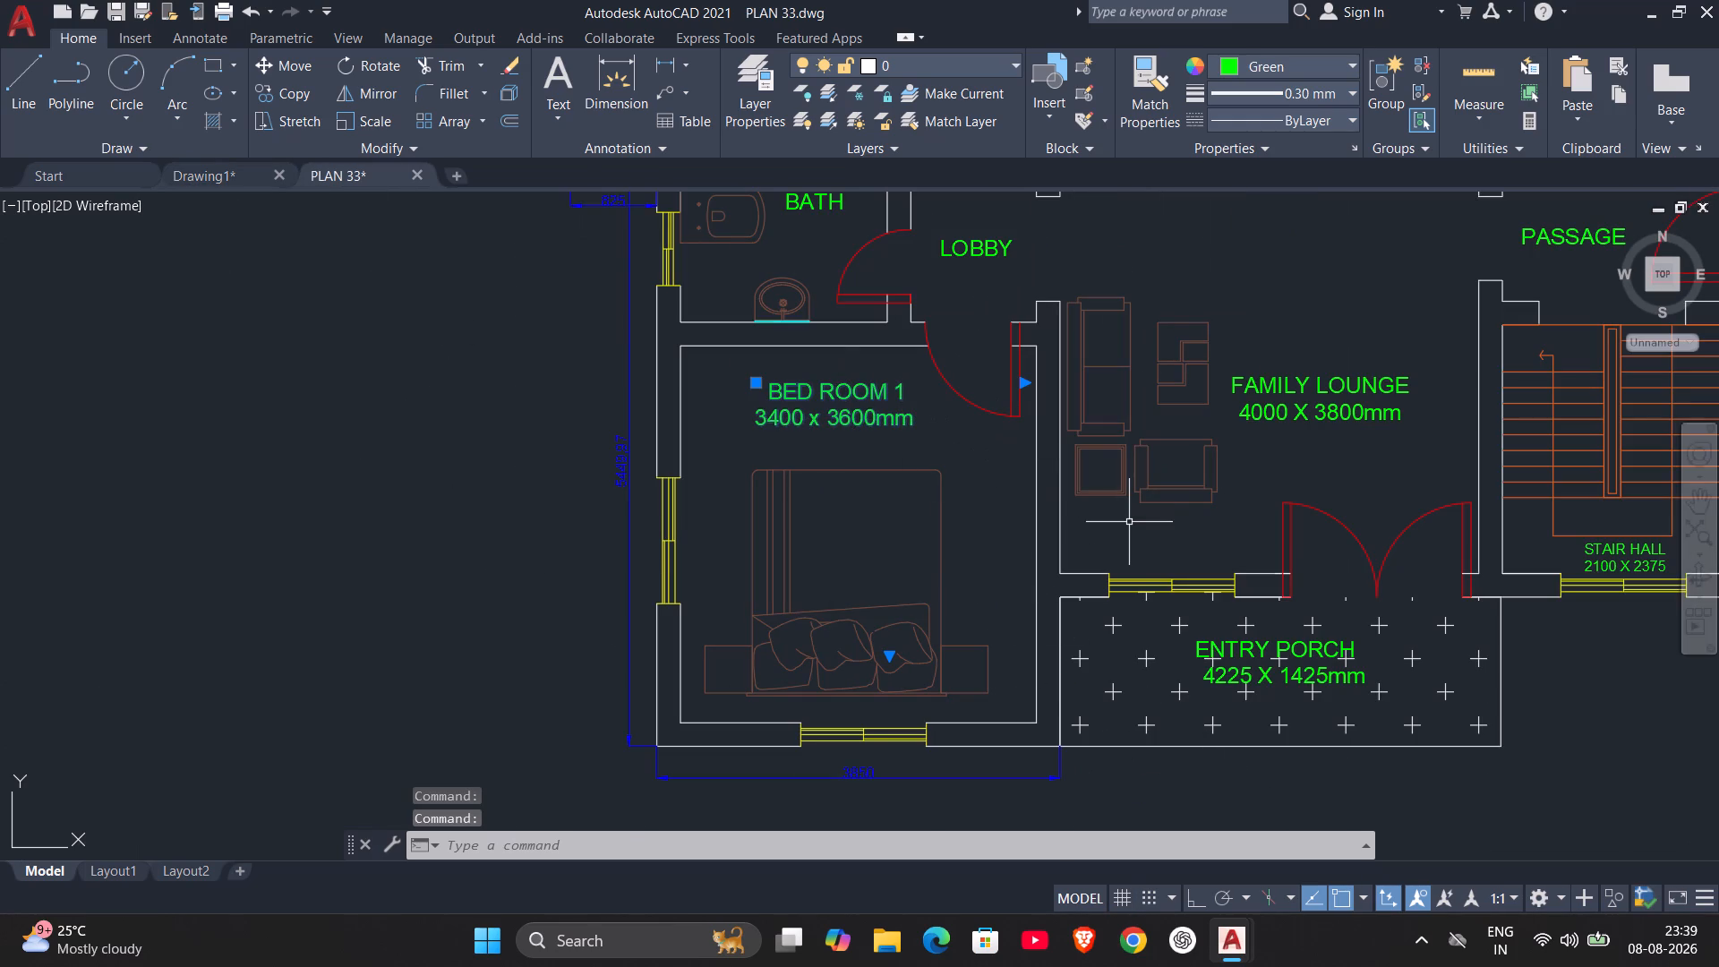
pyautogui.hotkey('ctrl', 'c')
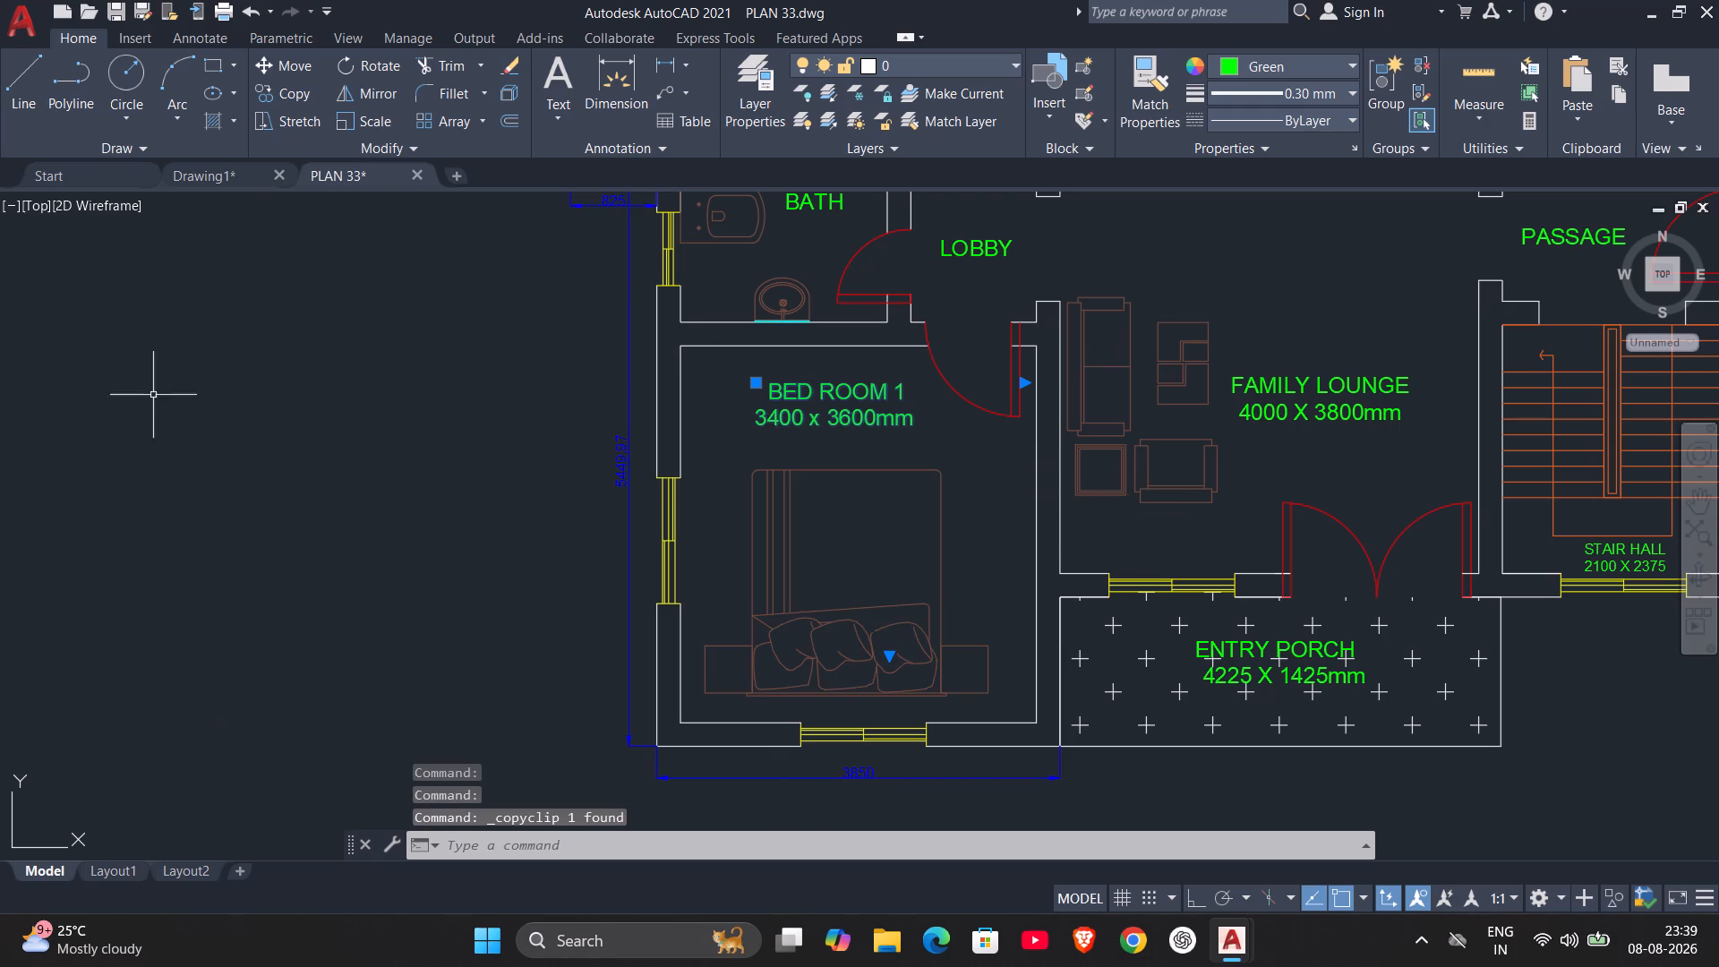
pyautogui.click(201, 165)
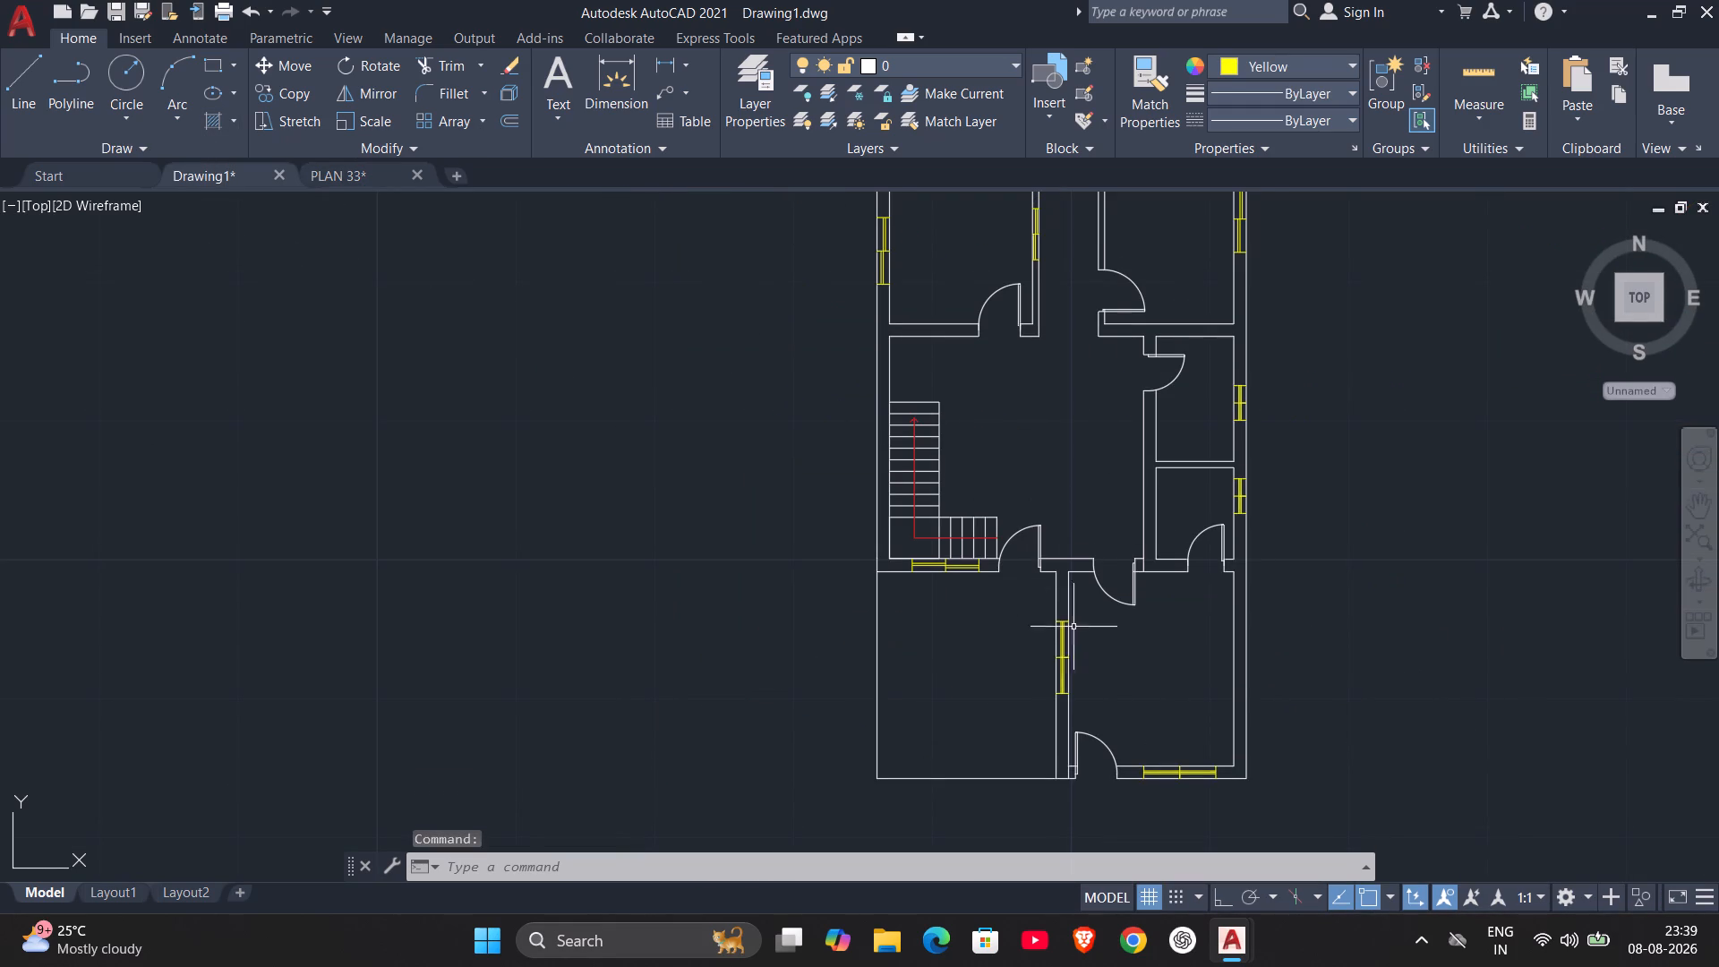
pyautogui.hotkey('ctrl', 'v')
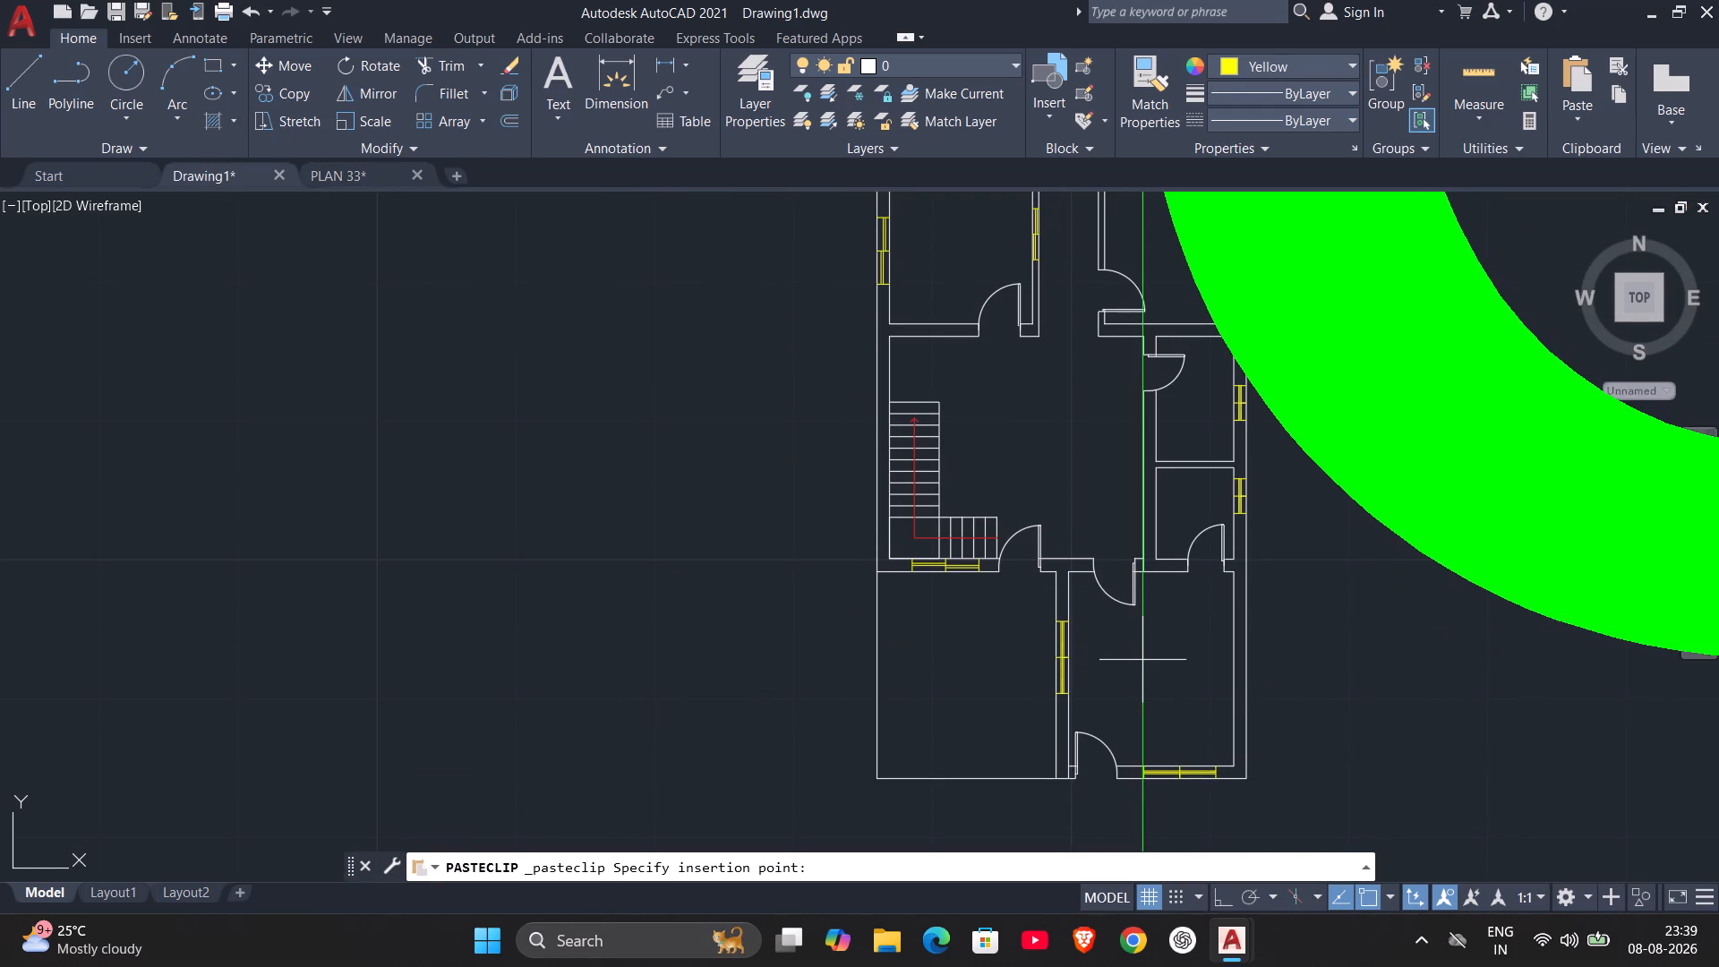
pyautogui.scroll(-5, 1137, 666)
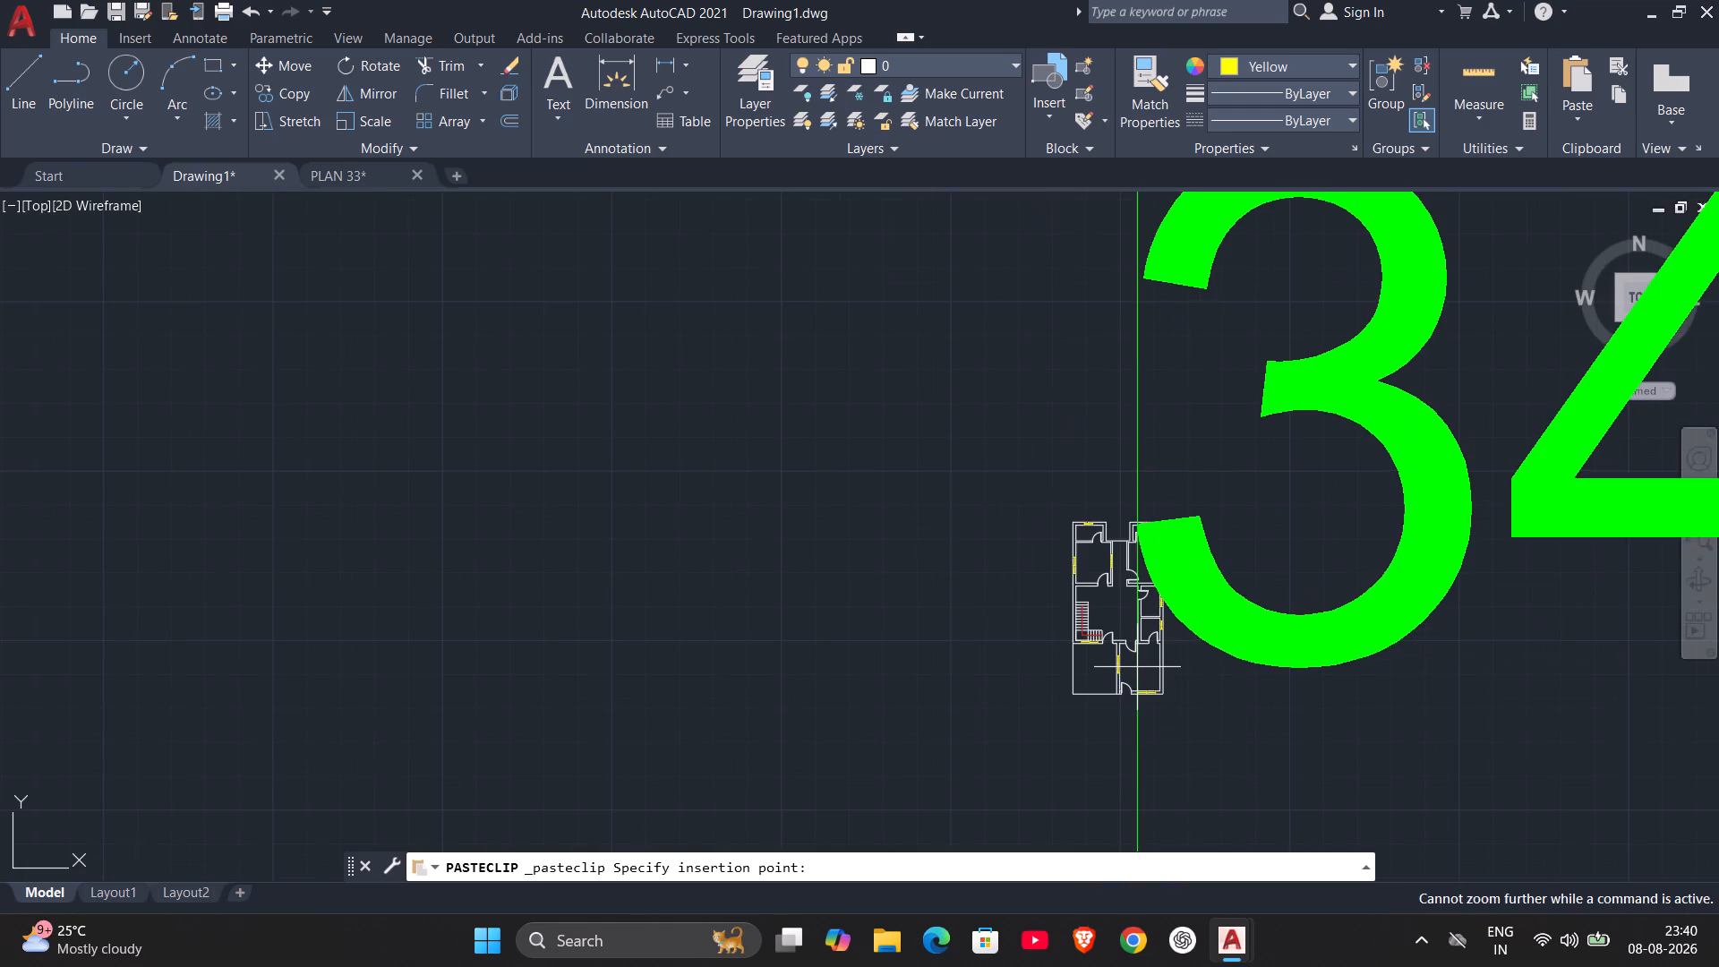
pyautogui.scroll(-6, 1142, 663)
pyautogui.scroll(-4, 1235, 604)
pyautogui.scroll(2, 1145, 615)
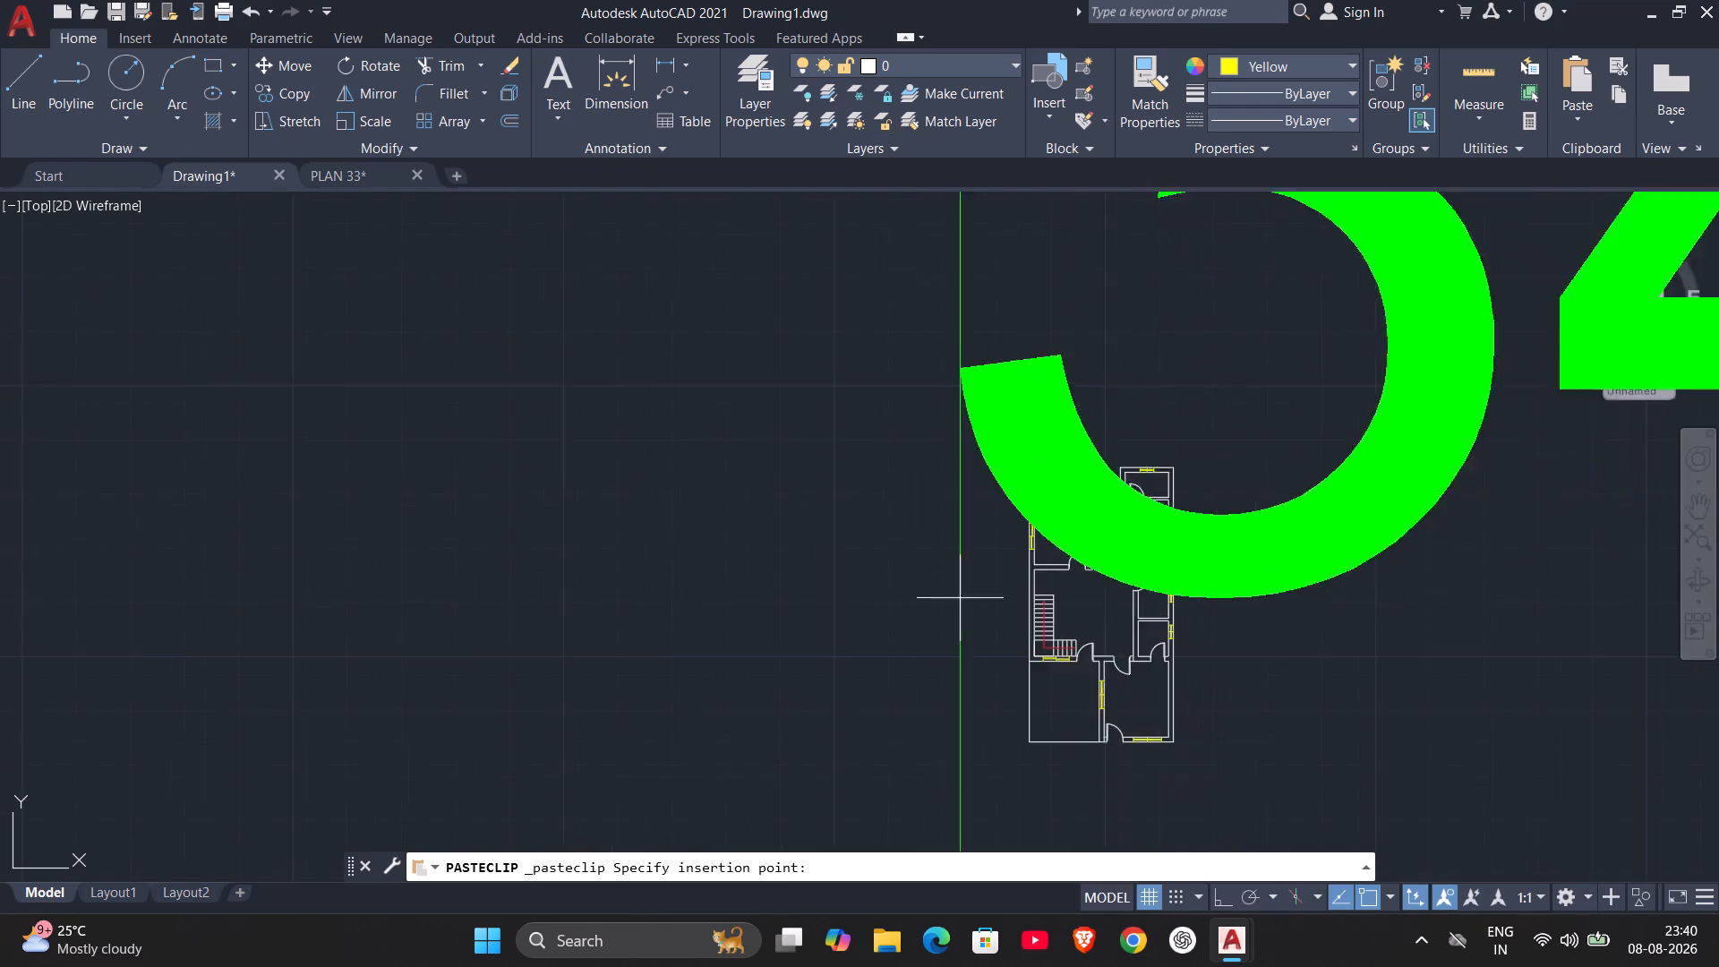
pyautogui.scroll(-4, 216, 599)
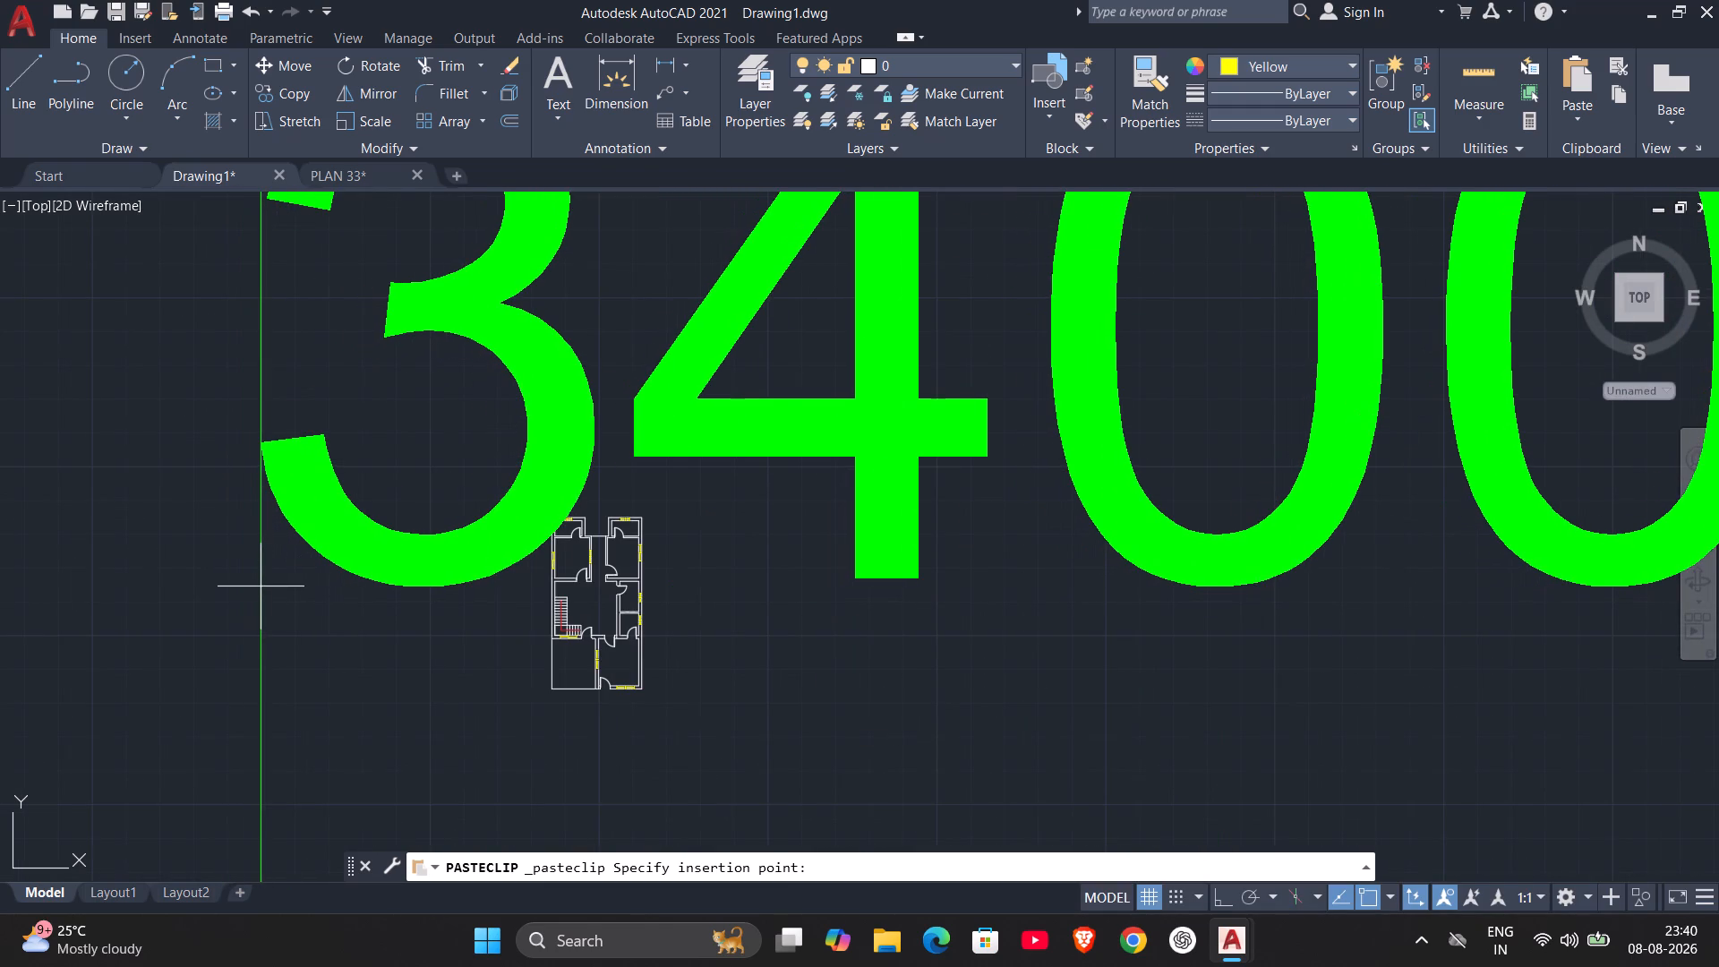
pyautogui.click(261, 586)
# Scale the oversized pasted BED ROOM 1 label down freehand to a small fraction of its size.
pyautogui.scroll(-5, 489, 528)
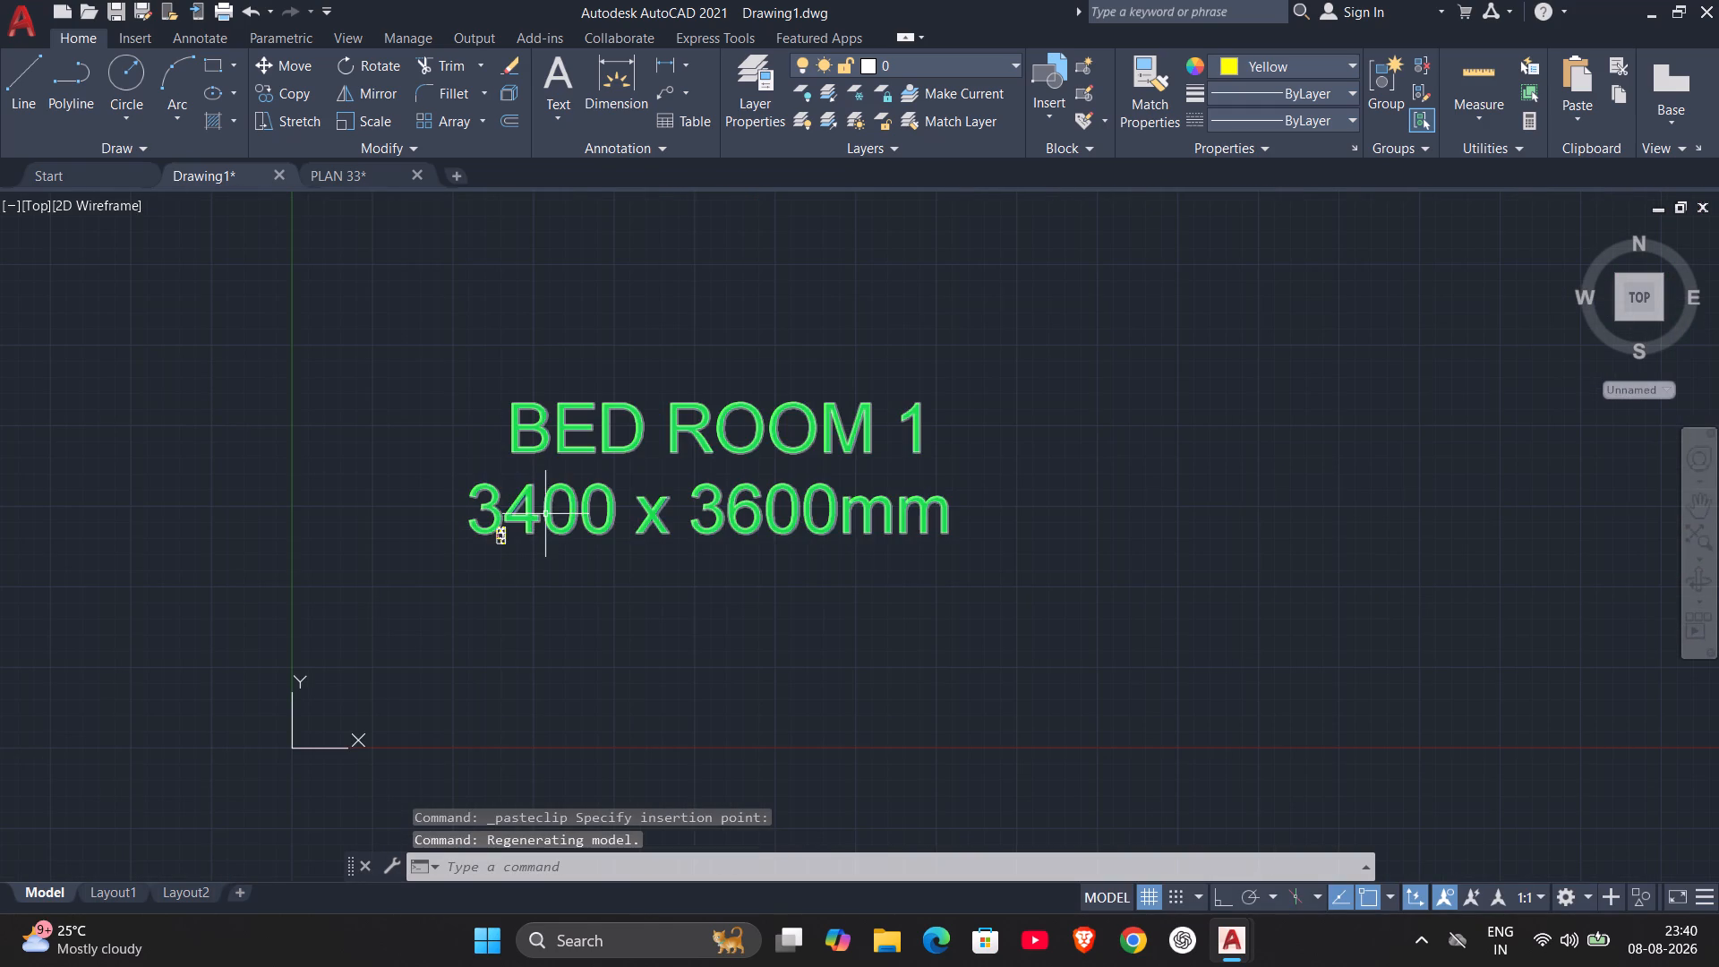
pyautogui.click(552, 512)
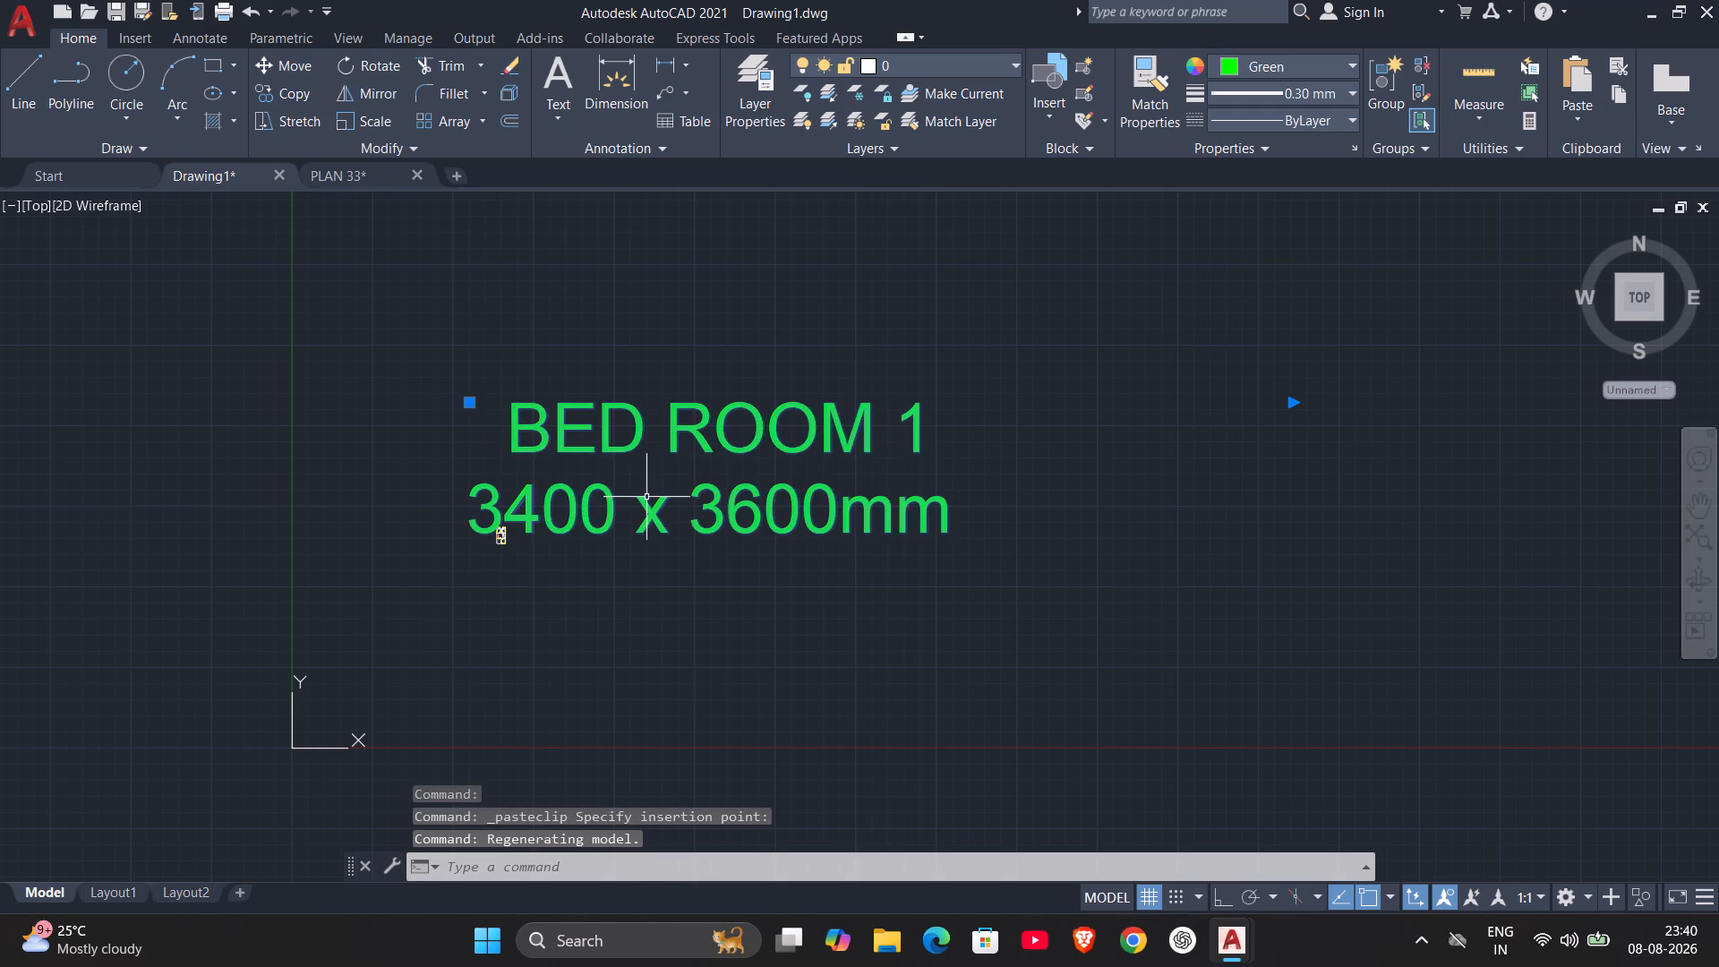
pyautogui.press('s')
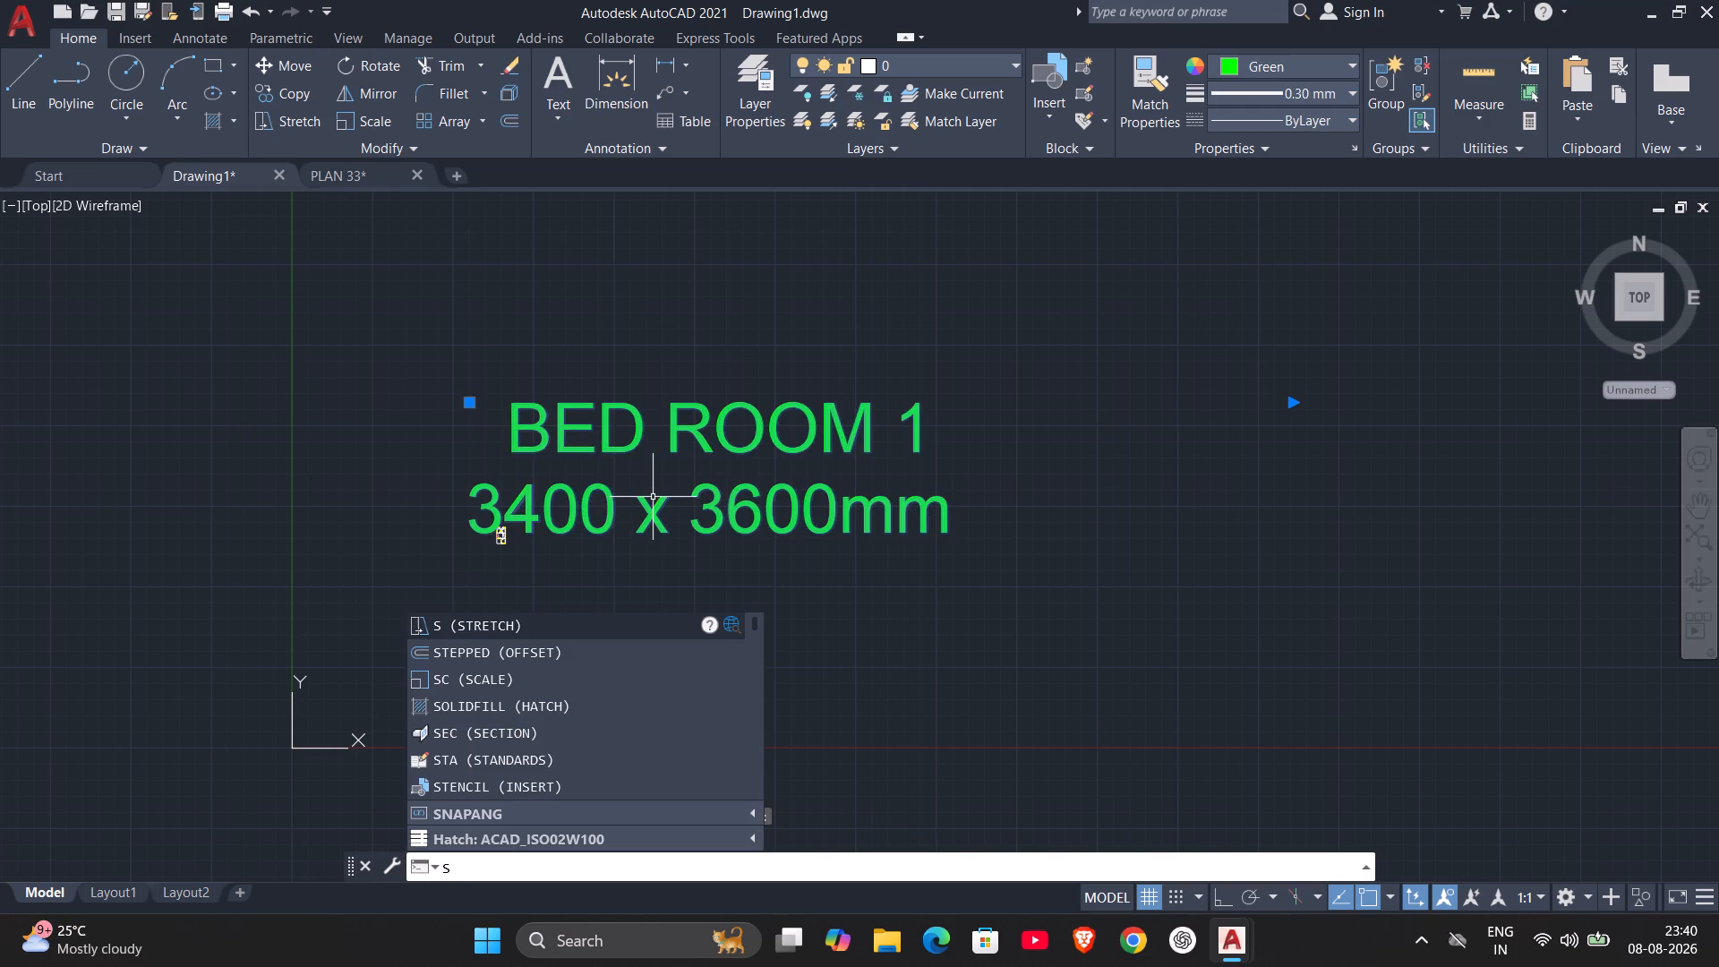
pyautogui.press('c')
pyautogui.press('Return')
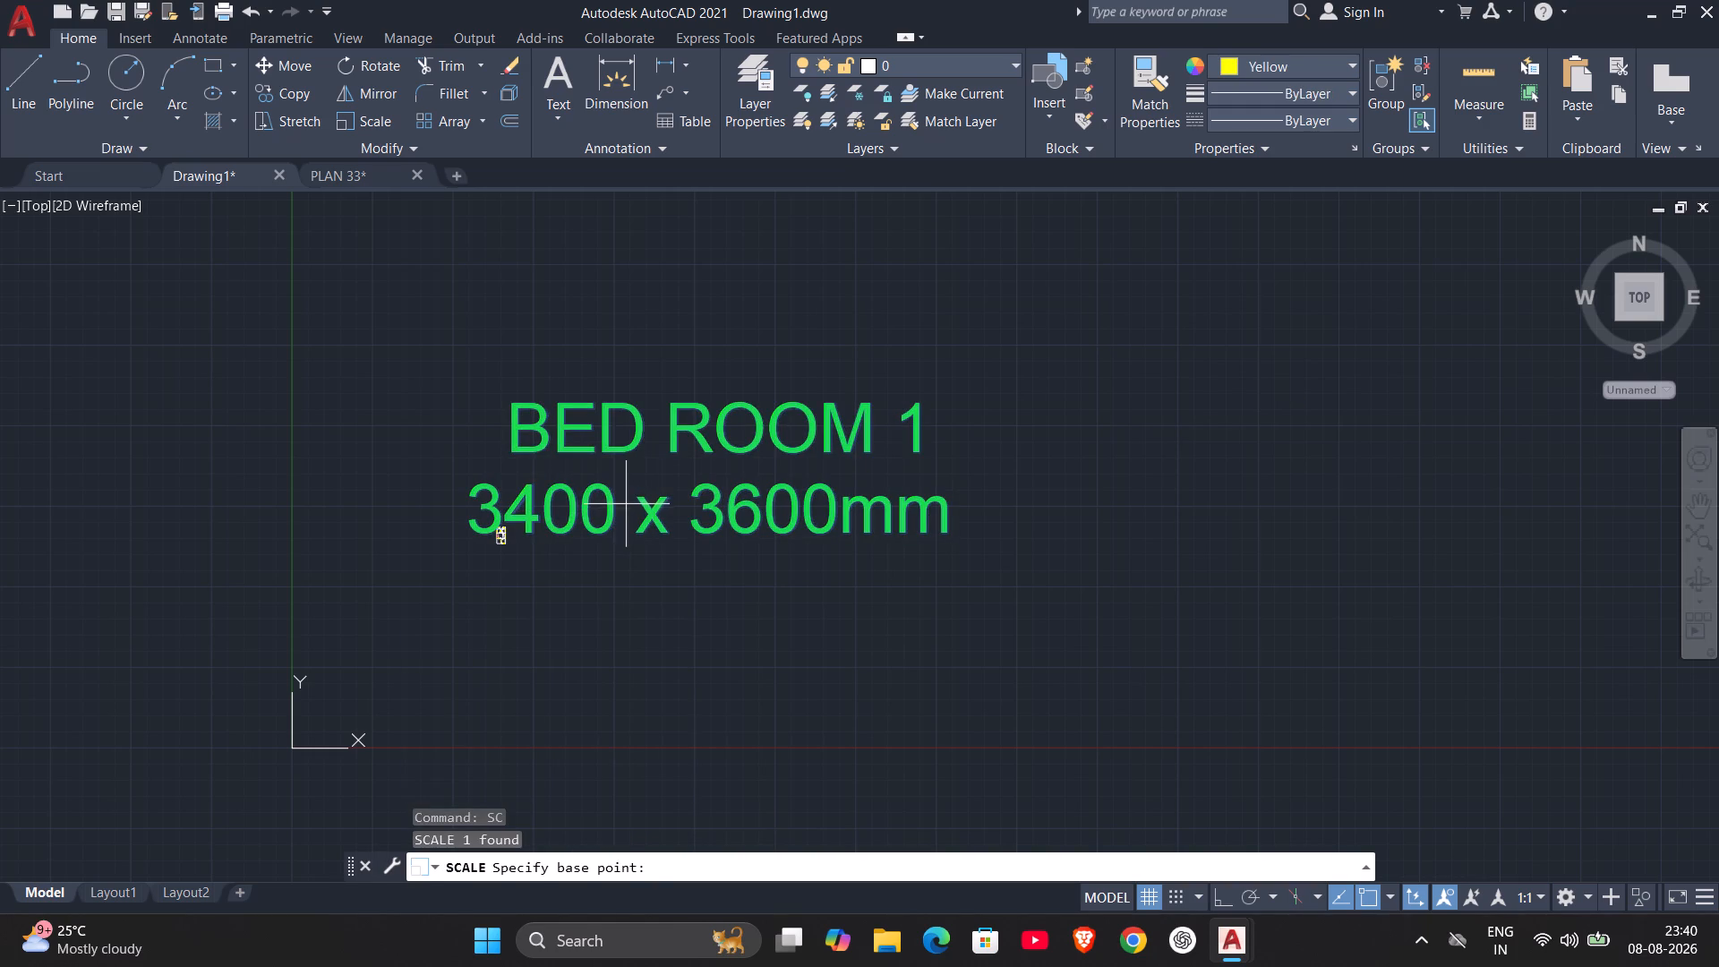
pyautogui.click(650, 513)
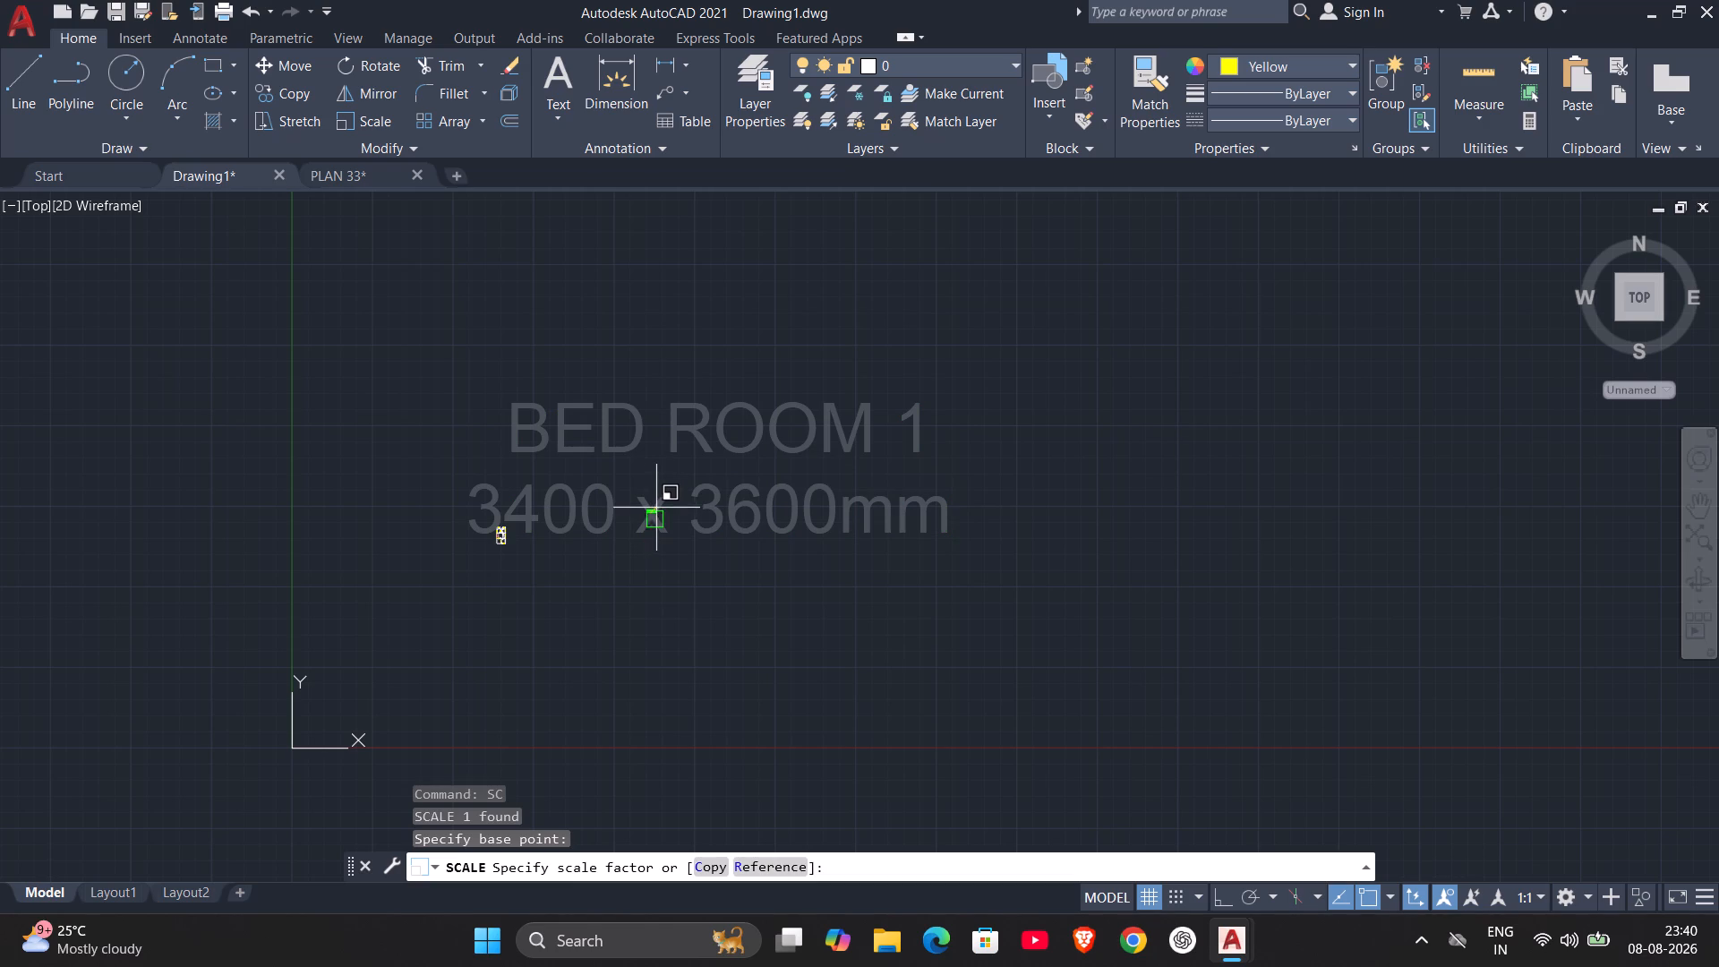
pyautogui.click(658, 506)
pyautogui.scroll(4, 651, 511)
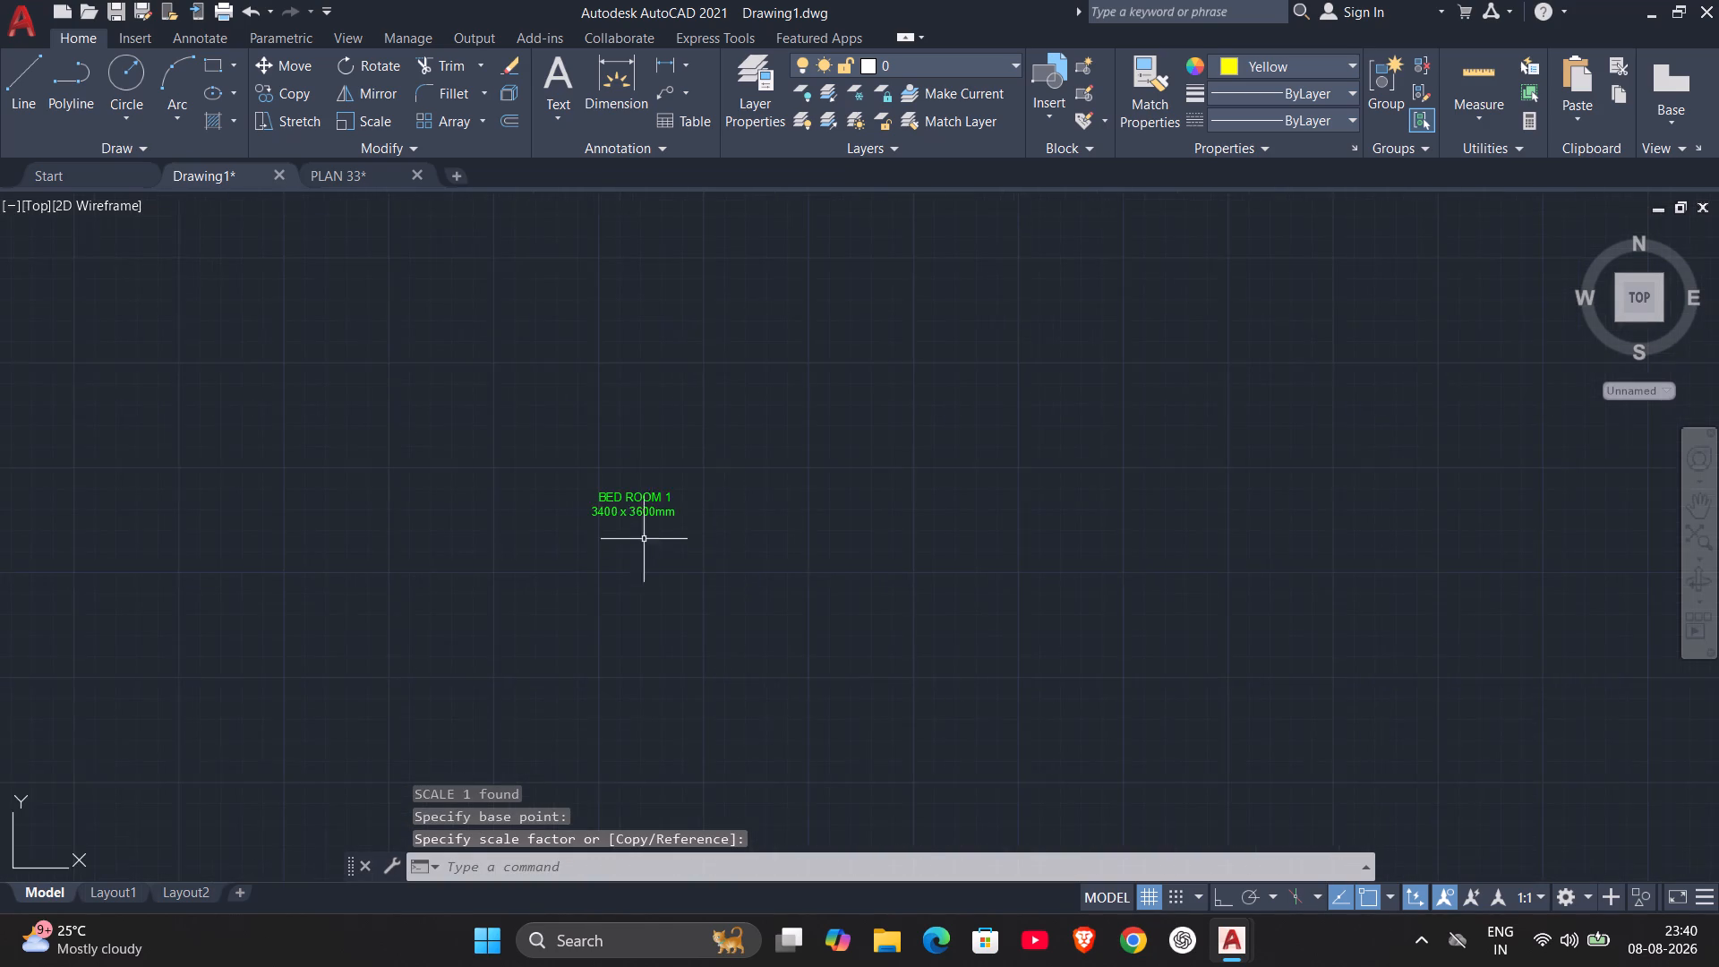
# Move the scaled BED ROOM 1 label to the open space just east of the house's southeast room.
pyautogui.moveTo(641, 547); pyautogui.dragTo(1174, 431, button='middle')
pyautogui.moveTo(1067, 330); pyautogui.dragTo(1111, 359)
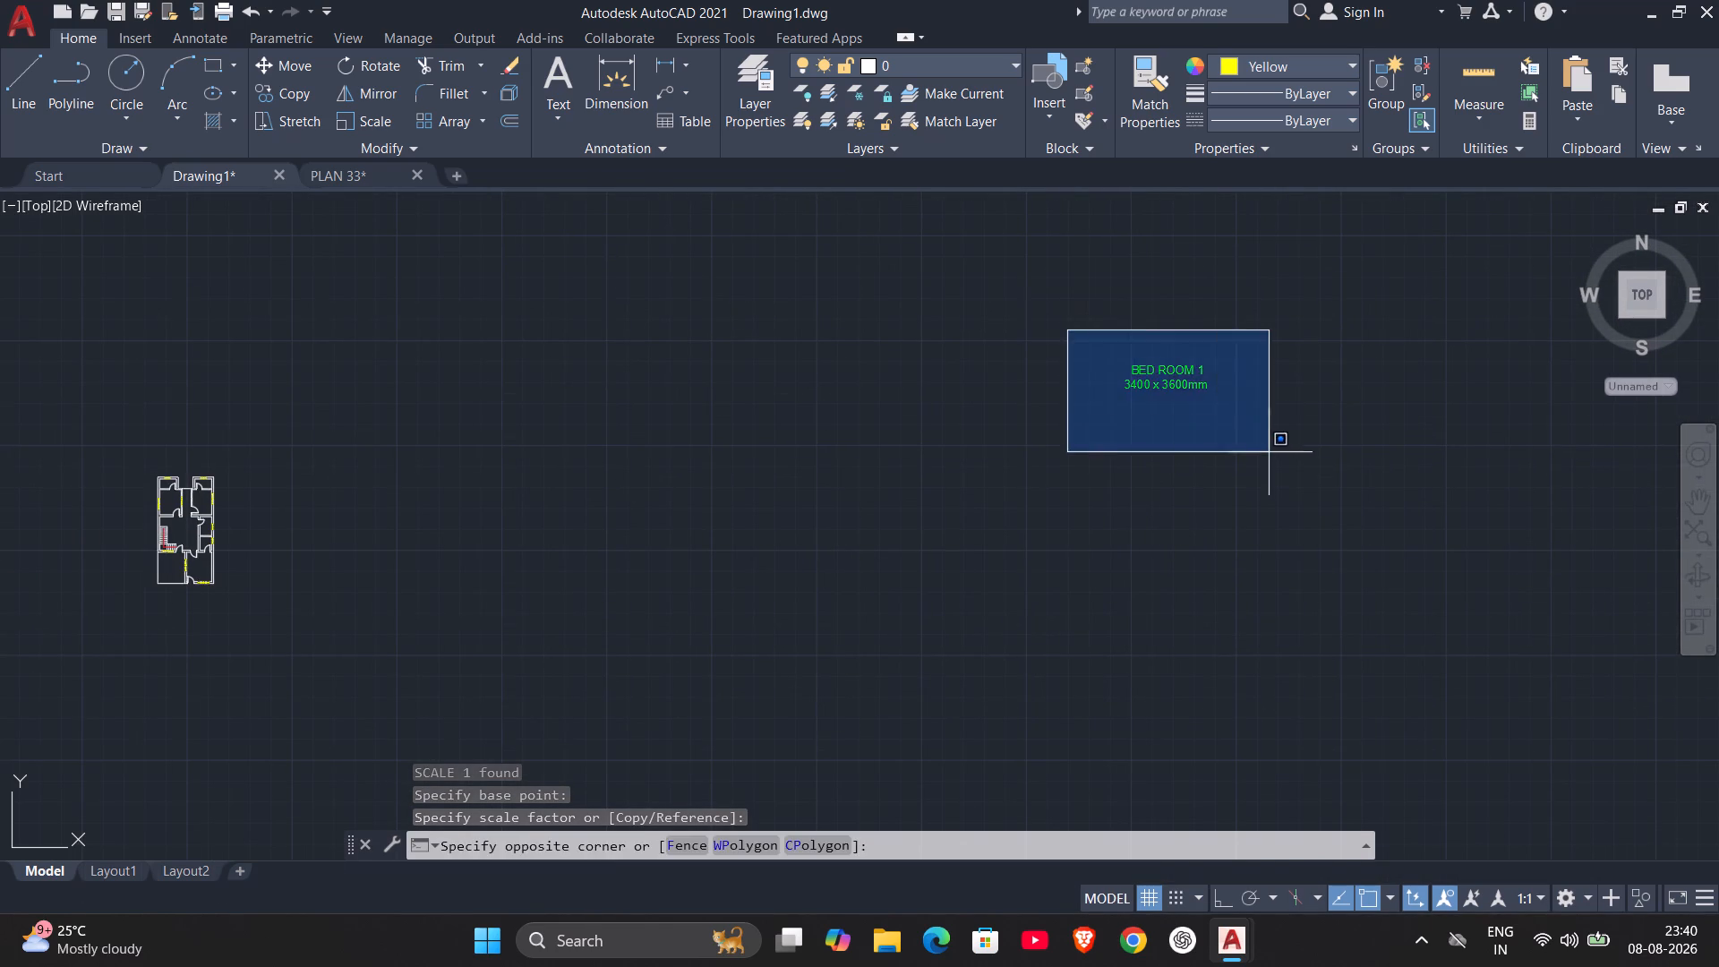
pyautogui.click(1272, 456)
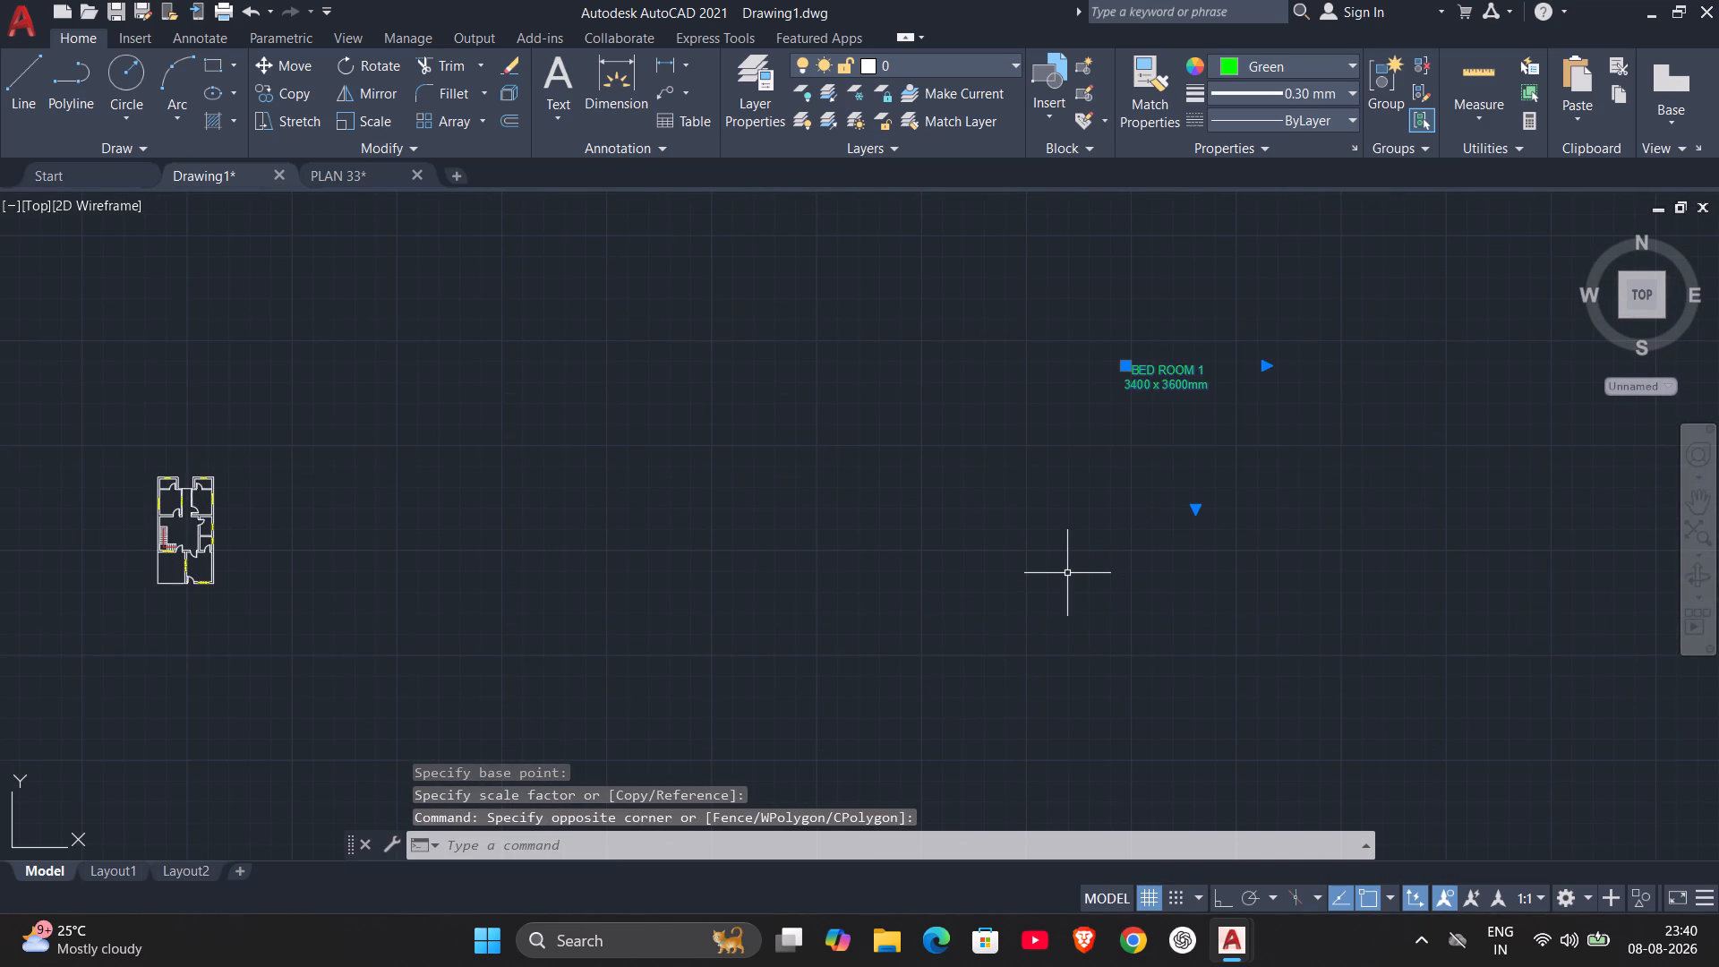
pyautogui.press('m')
pyautogui.press('Return')
pyautogui.click(1148, 374)
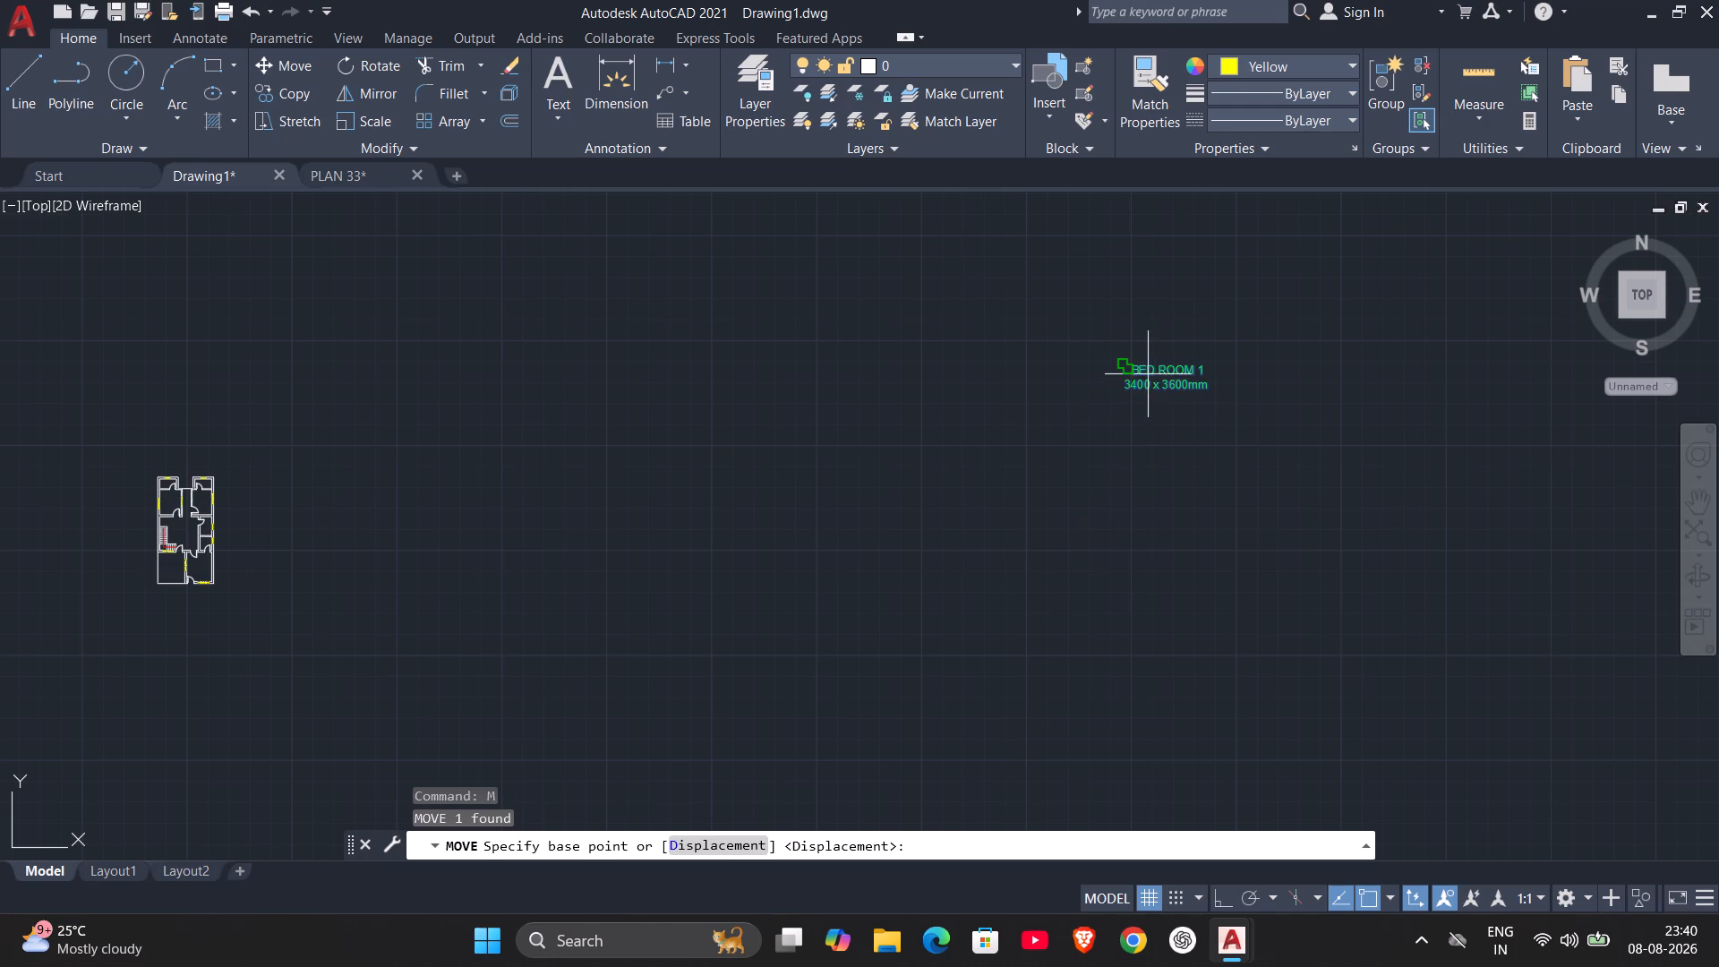
pyautogui.moveTo(162, 578); pyautogui.dragTo(969, 616, button='middle')
pyautogui.scroll(2, 996, 621)
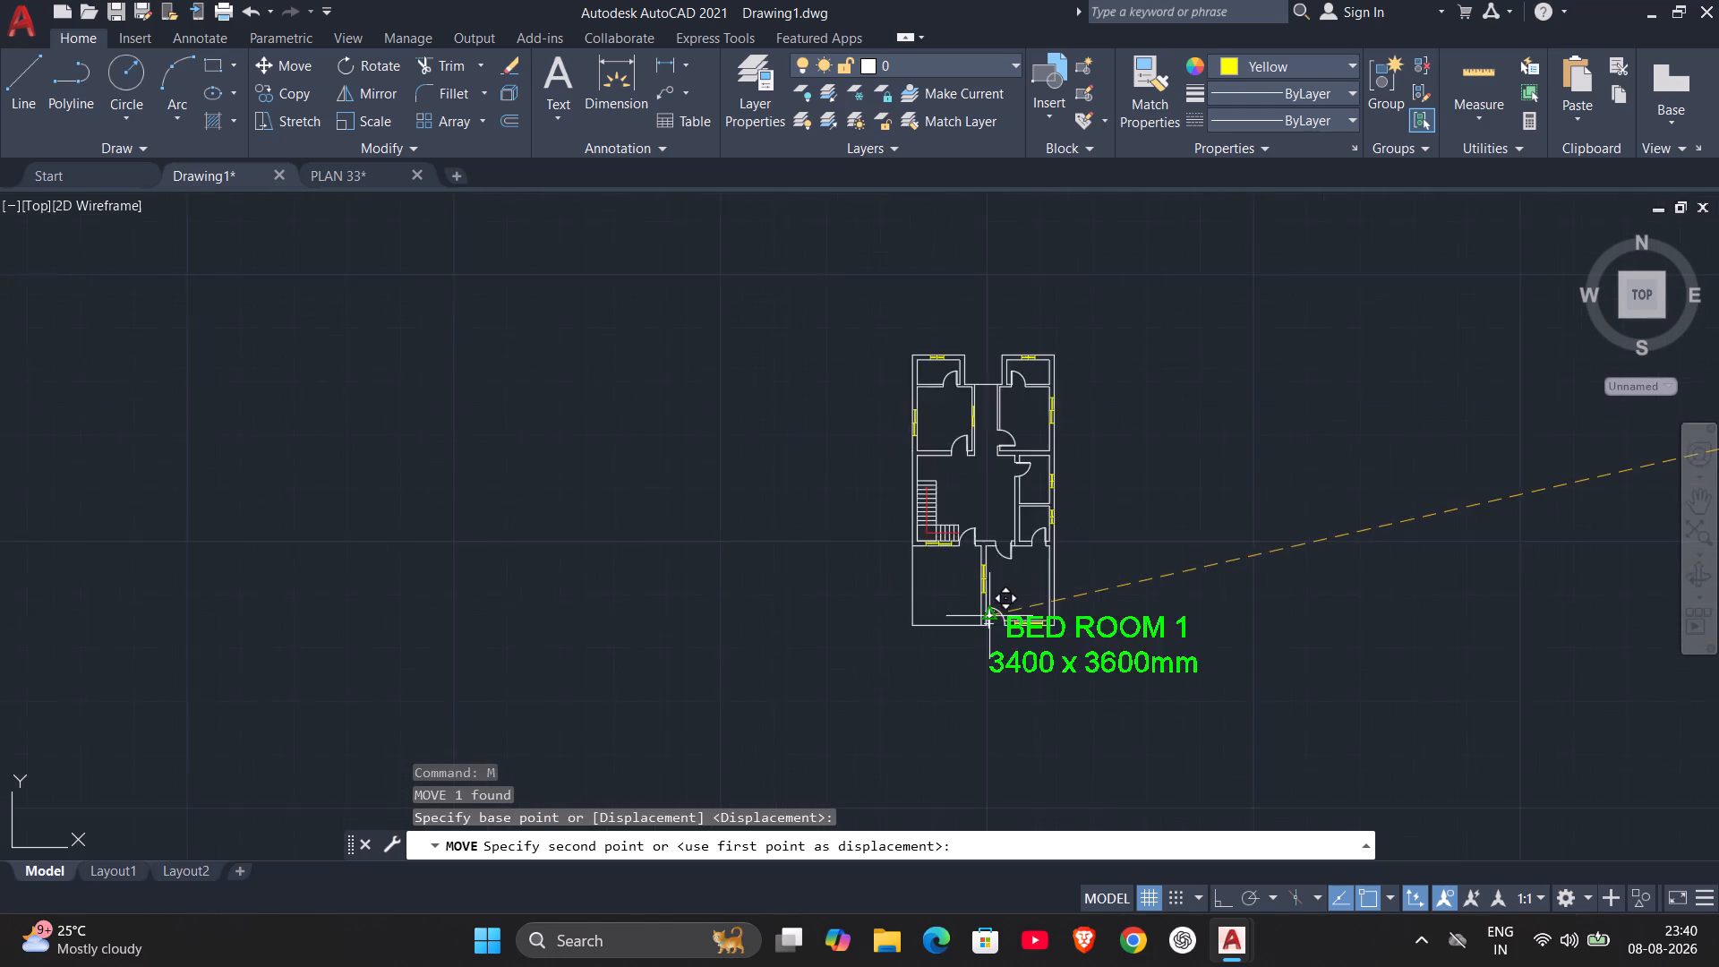
pyautogui.scroll(2, 988, 614)
pyautogui.scroll(-1, 1202, 522)
pyautogui.moveTo(1199, 527); pyautogui.dragTo(1196, 529, button='middle')
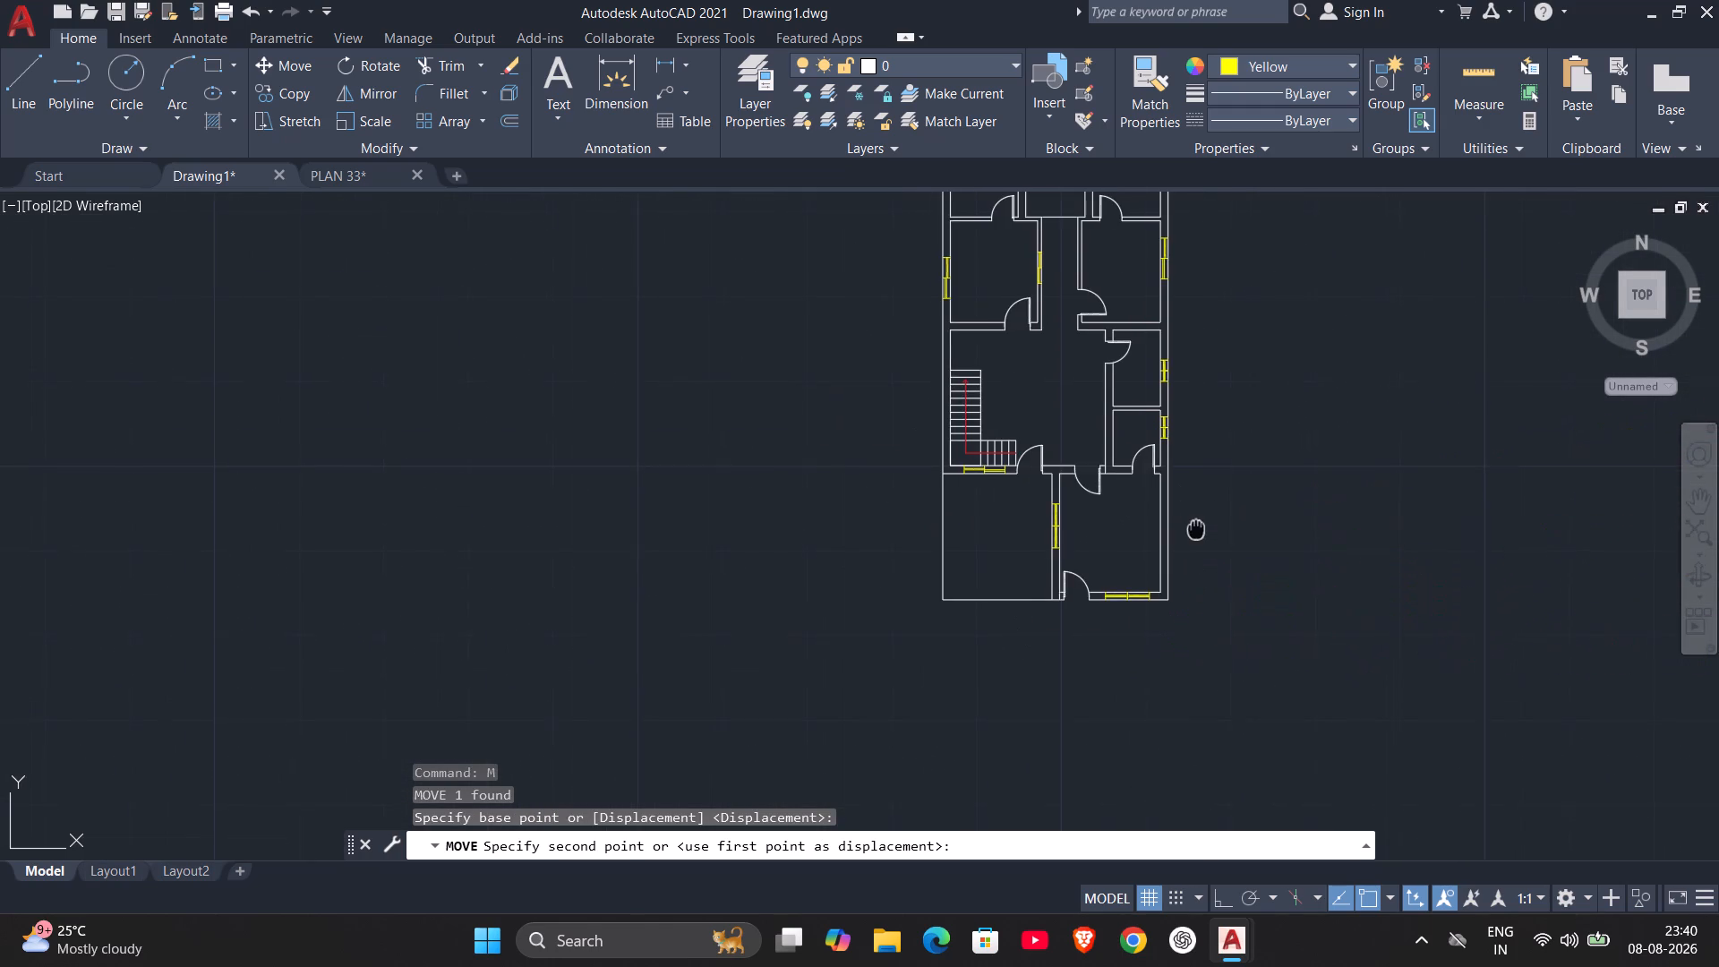
pyautogui.moveTo(1196, 529); pyautogui.dragTo(924, 566, button='middle')
pyautogui.click(946, 551)
# Scale the BED ROOM 1 label down freehand again, small enough to fit inside a room.
pyautogui.moveTo(942, 541); pyautogui.dragTo(957, 547)
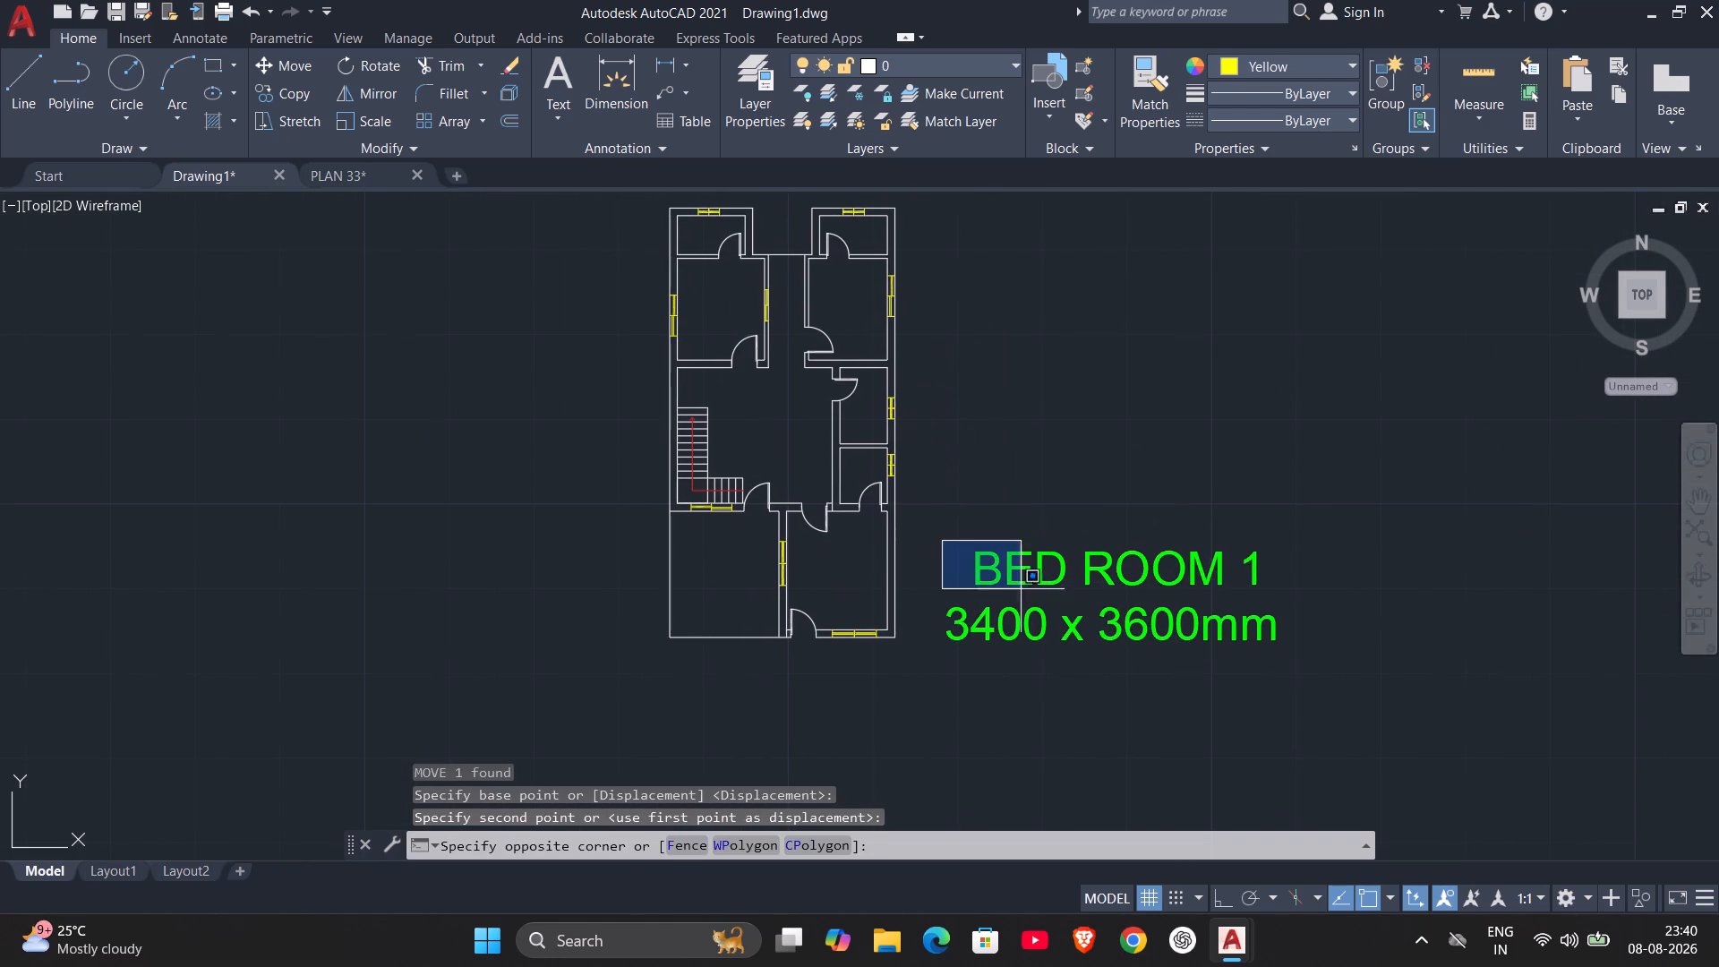
pyautogui.click(1373, 678)
pyautogui.write('SC')
pyautogui.press('Return')
pyautogui.click(1073, 600)
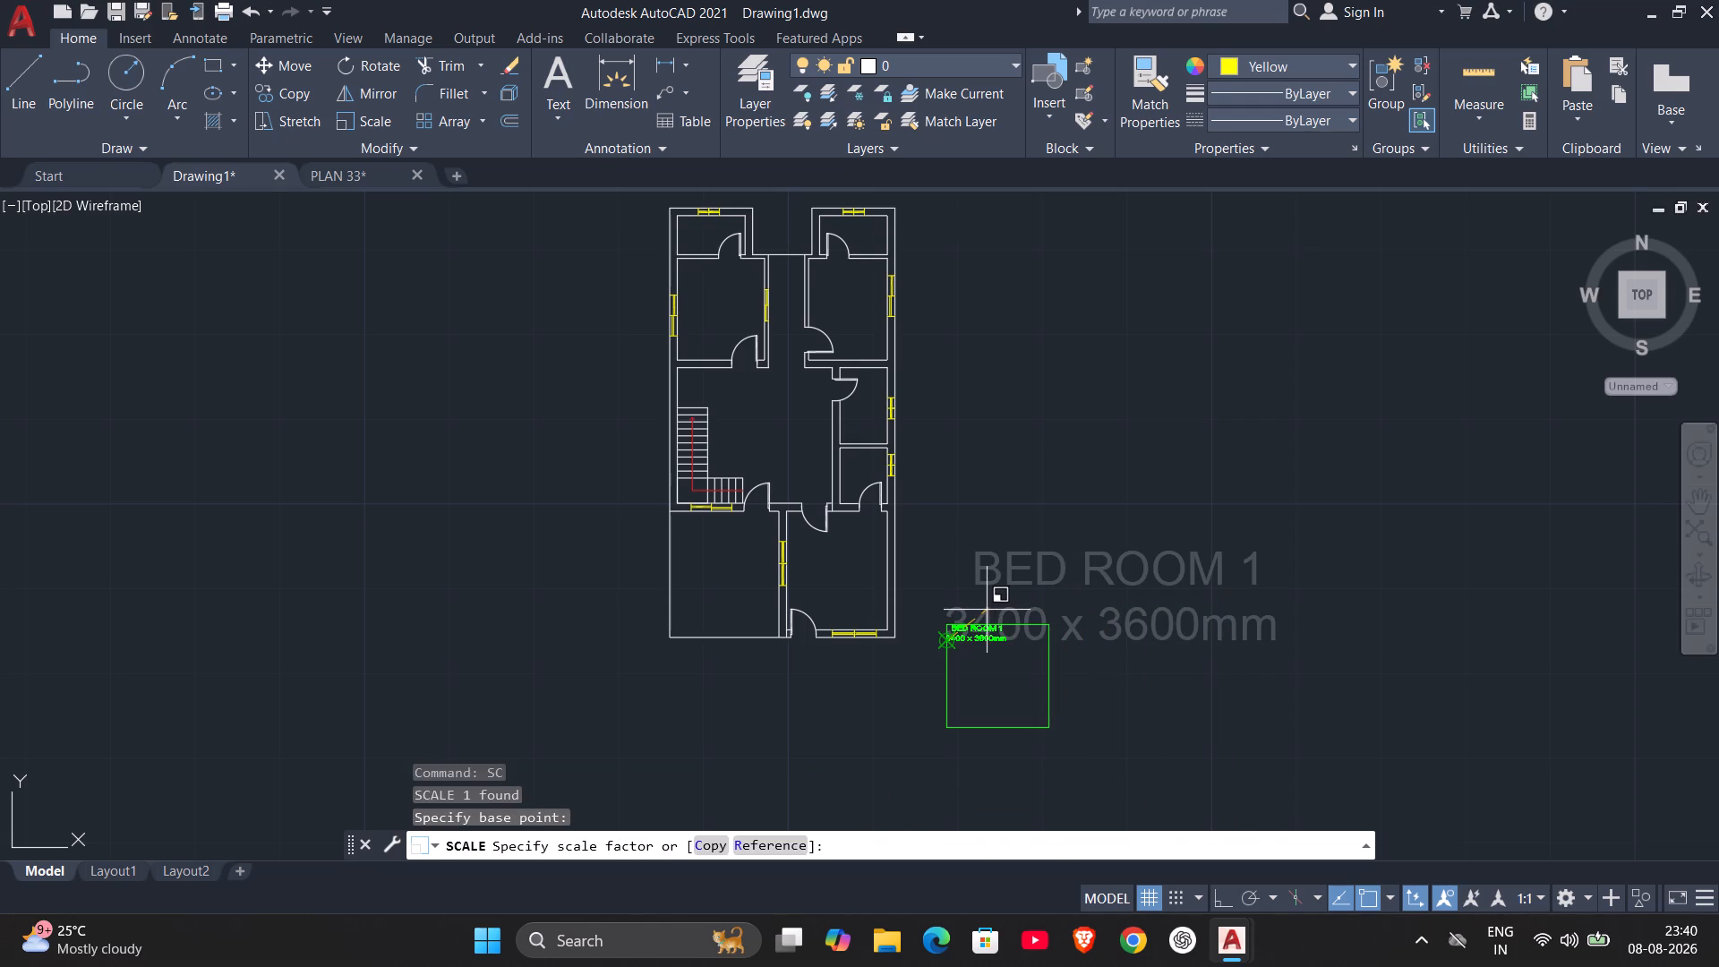
pyautogui.click(987, 610)
pyautogui.click(991, 624)
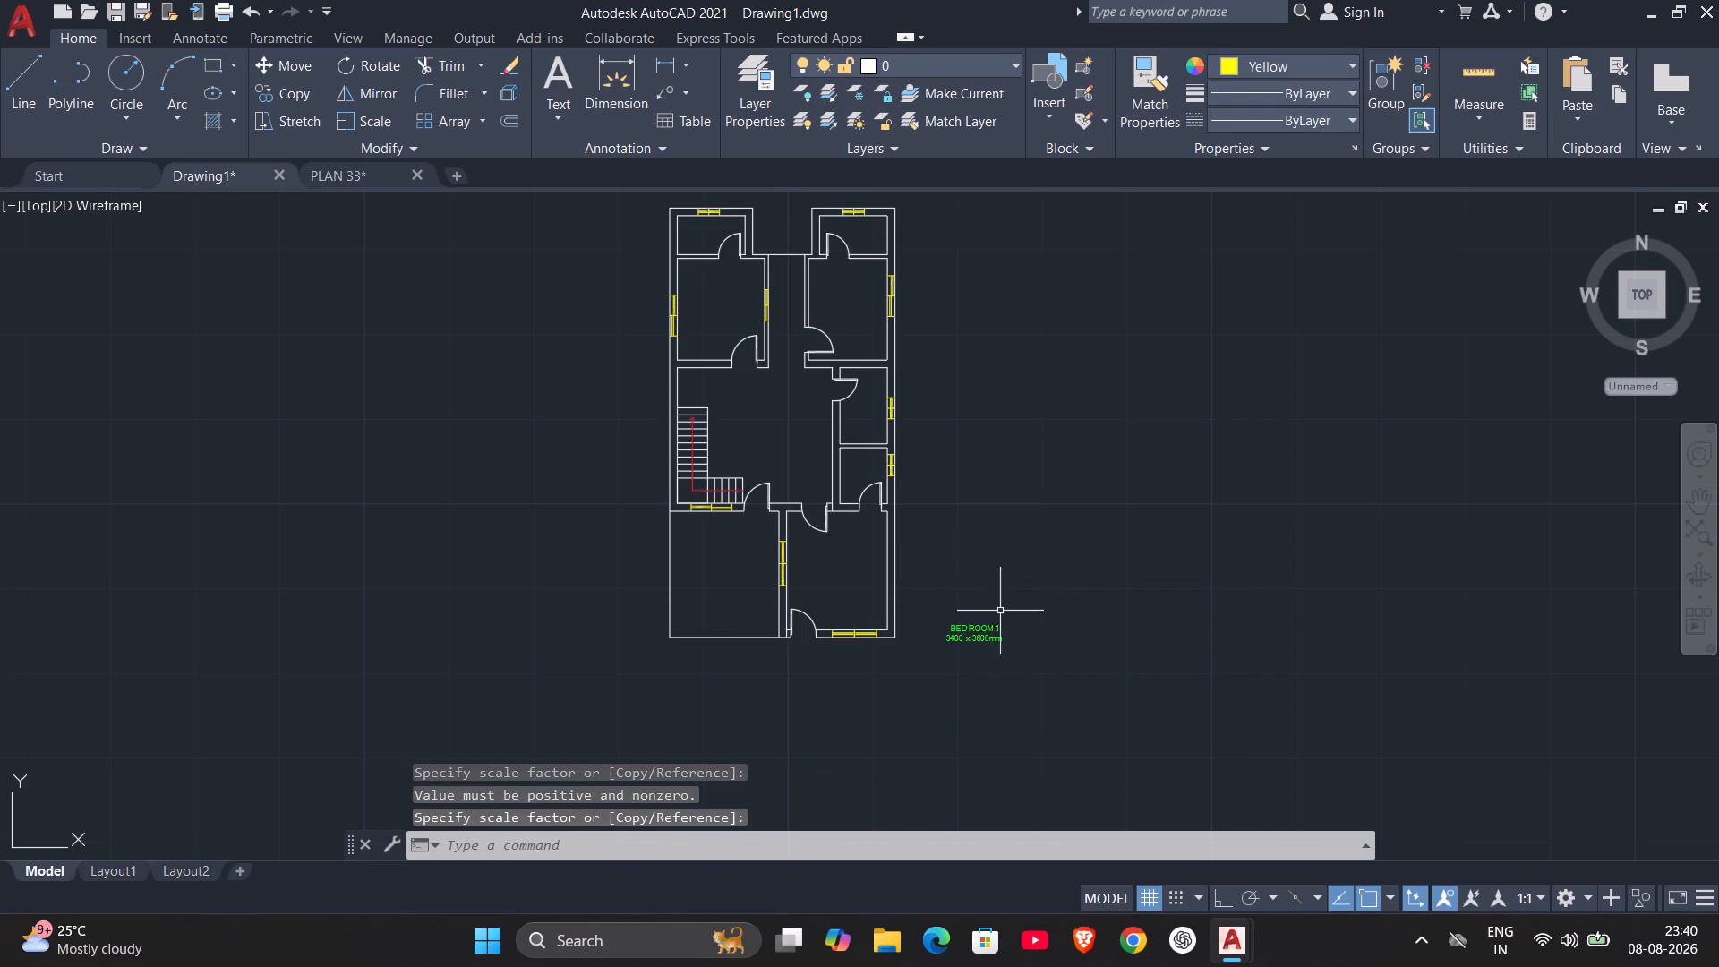
# Move the BED ROOM 1 label into the middle of the house's southeast room.
pyautogui.scroll(3, 981, 640)
pyautogui.scroll(-1, 1005, 635)
pyautogui.moveTo(1005, 635); pyautogui.dragTo(1165, 620, button='middle')
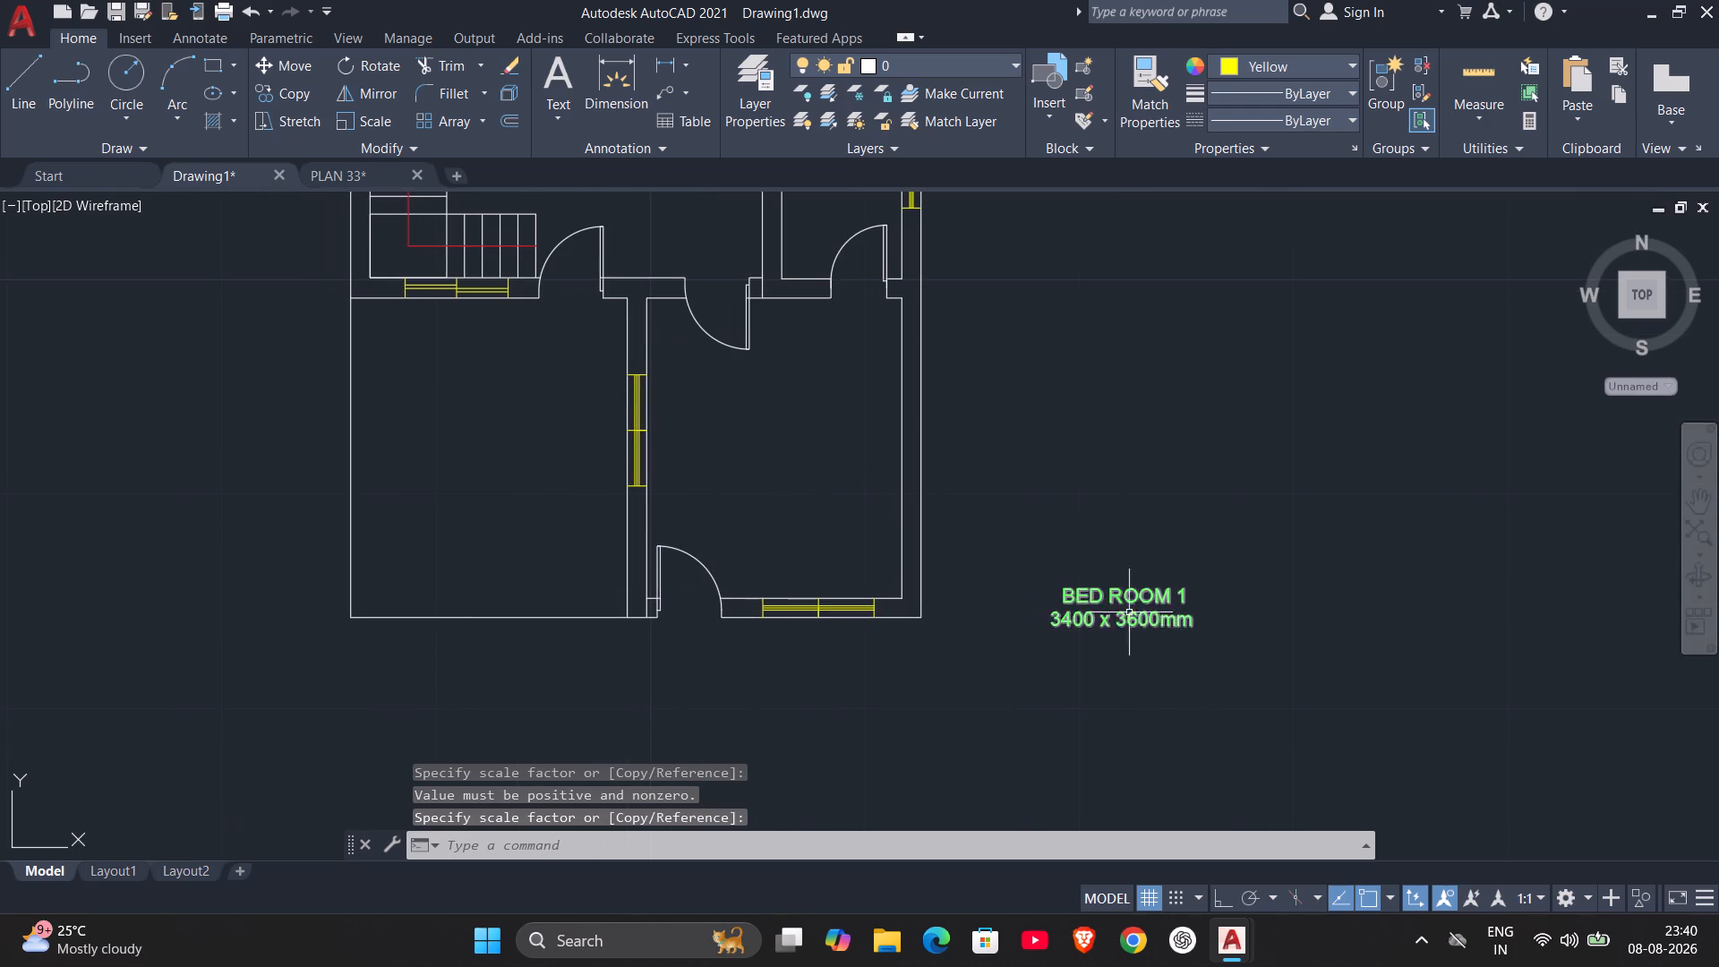
pyautogui.click(1105, 602)
pyautogui.press('m')
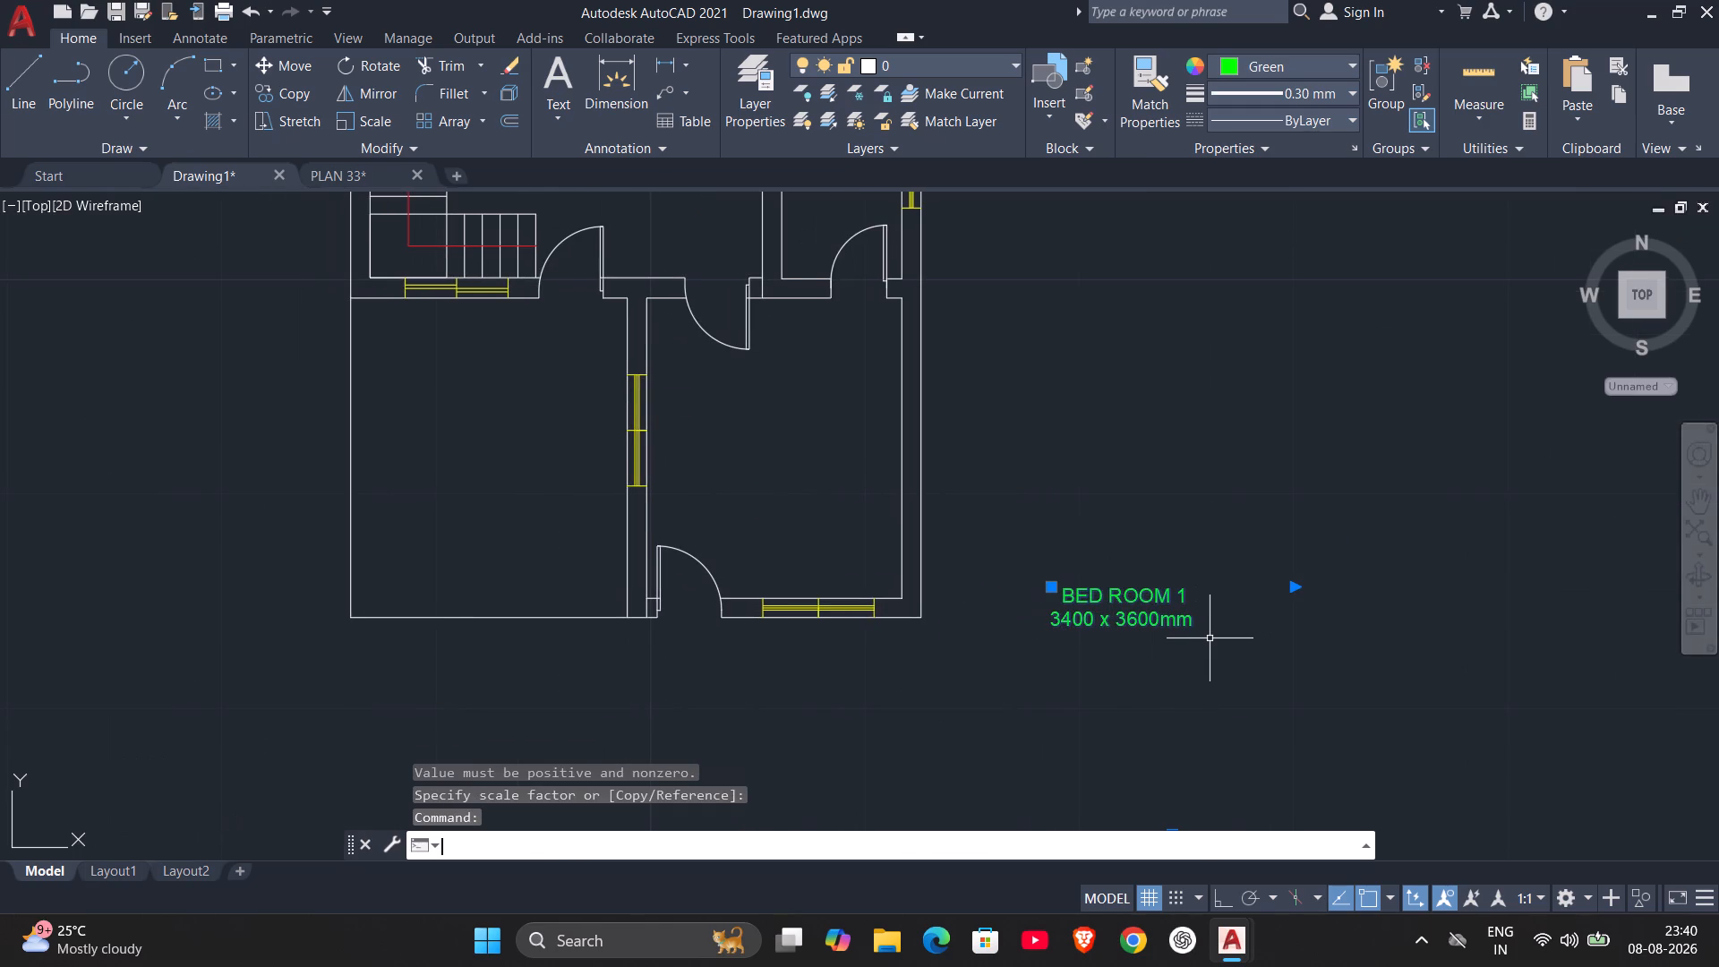
pyautogui.press('Return')
pyautogui.click(1116, 597)
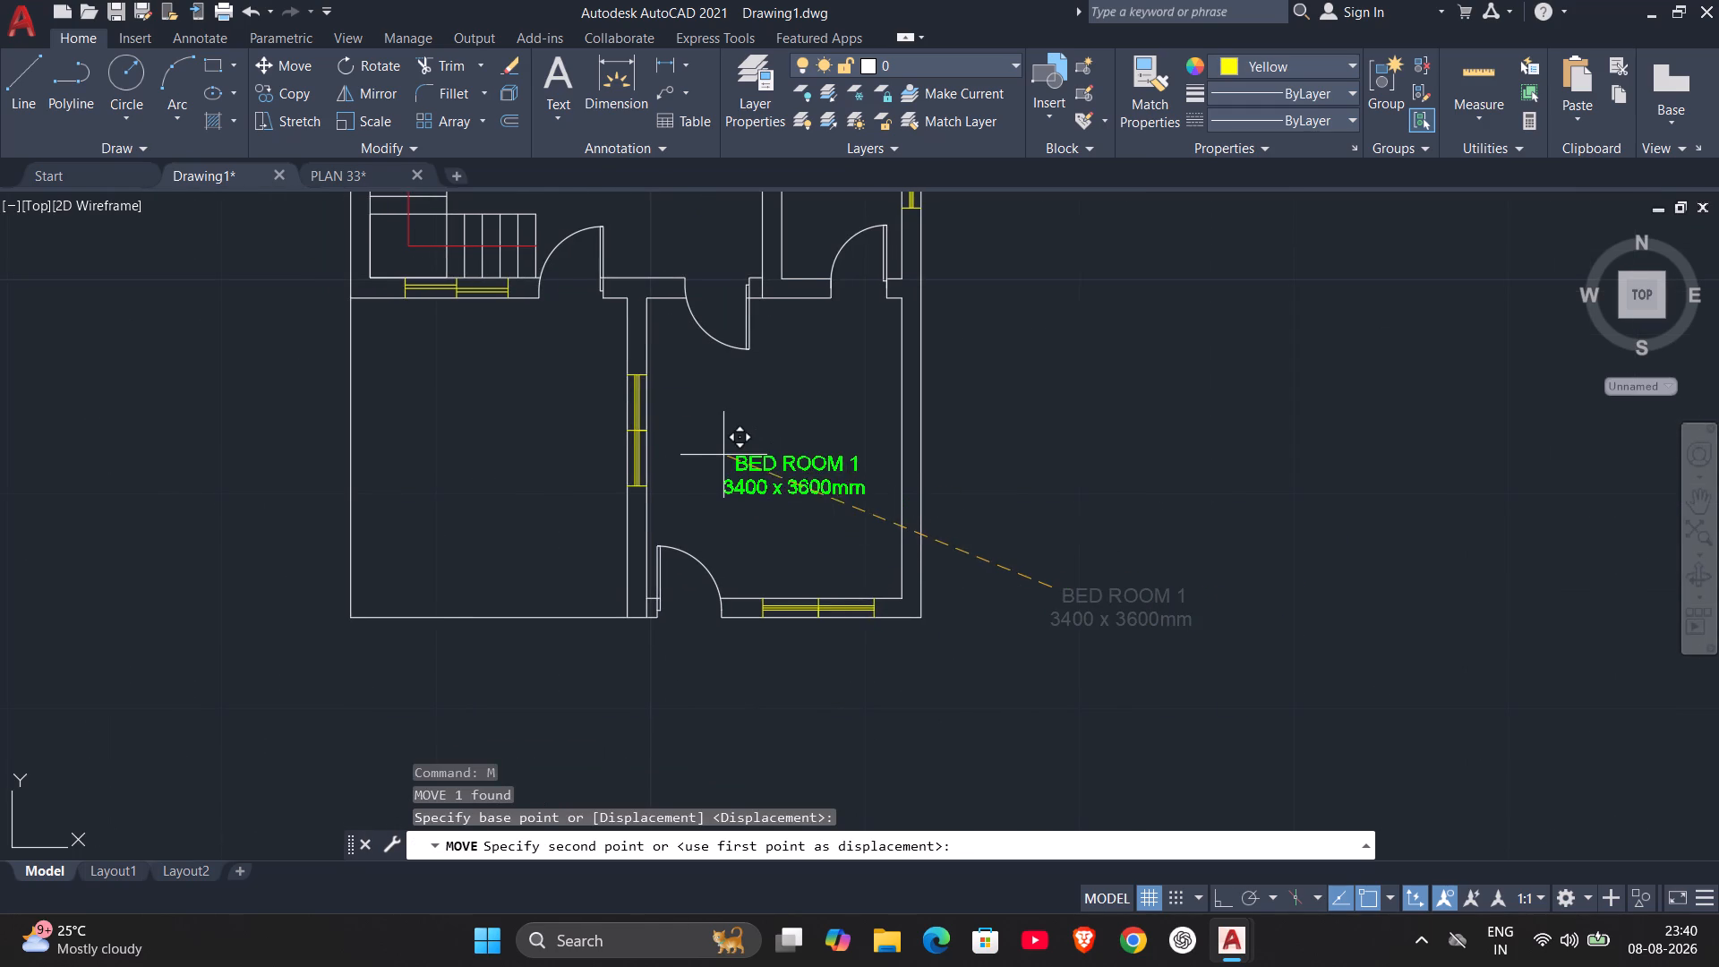
pyautogui.click(714, 440)
# Copy the BED ROOM 1 label from the southeast room into the southwest room and the central hall beside the stairs.
pyautogui.scroll(-1, 852, 478)
pyautogui.moveTo(896, 486); pyautogui.dragTo(1303, 606, button='middle')
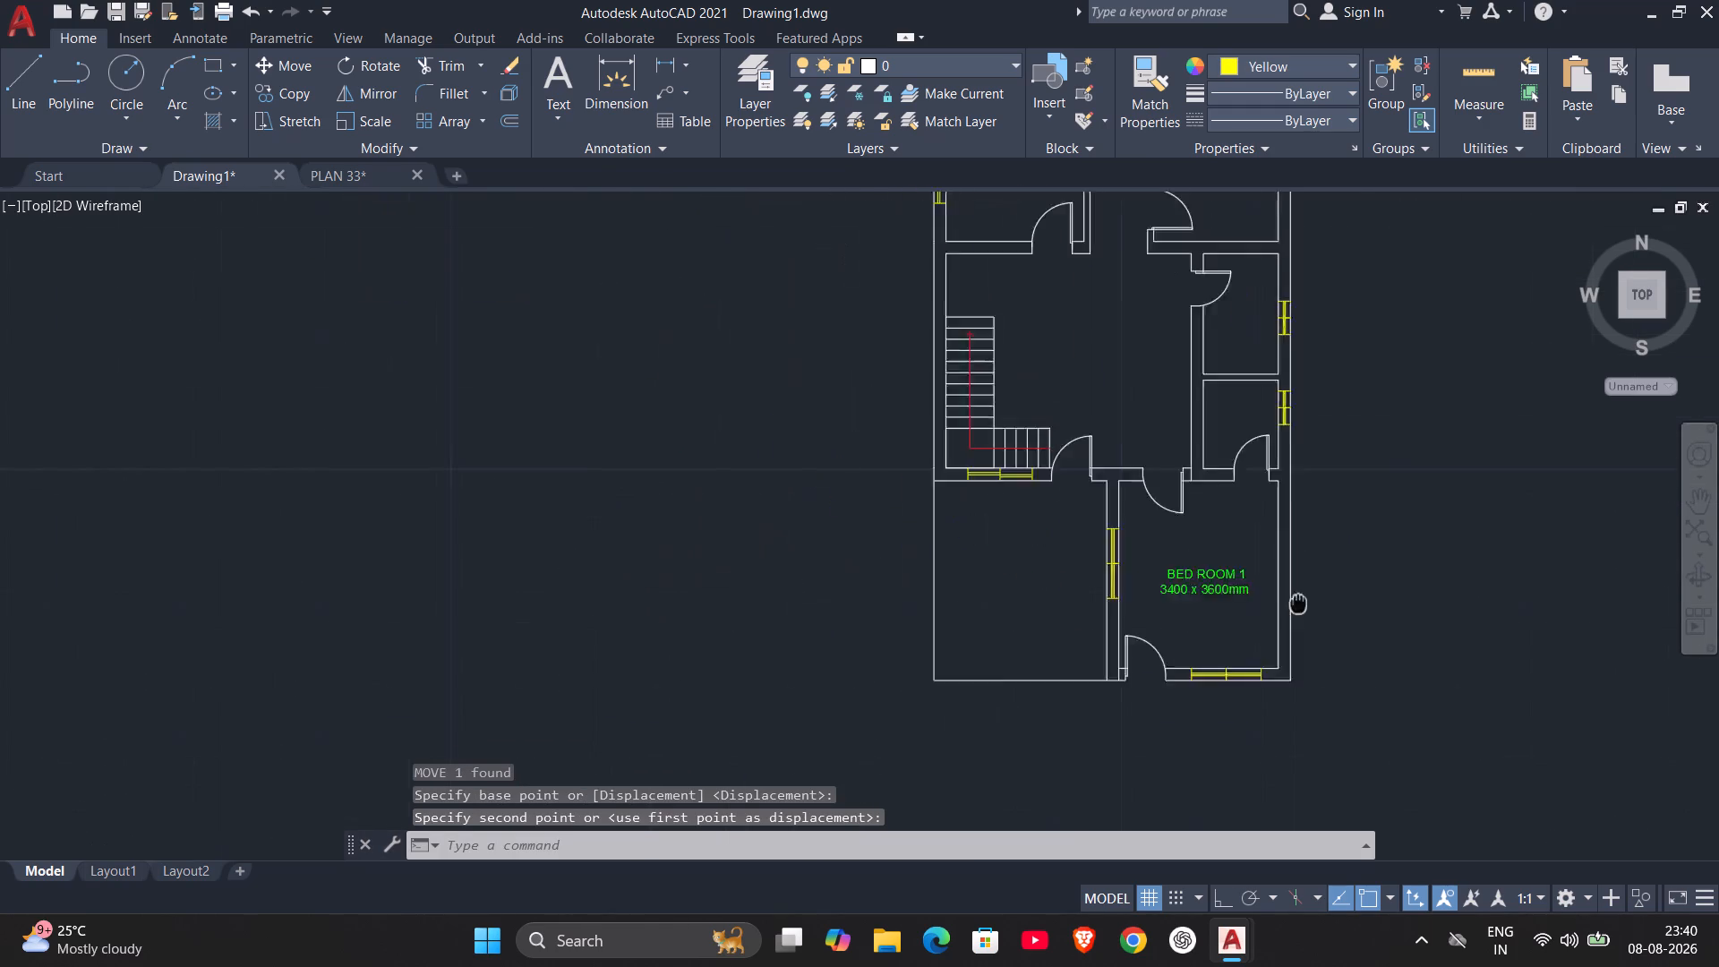
pyautogui.moveTo(1303, 606); pyautogui.dragTo(1356, 639, button='middle')
pyautogui.click(1272, 614)
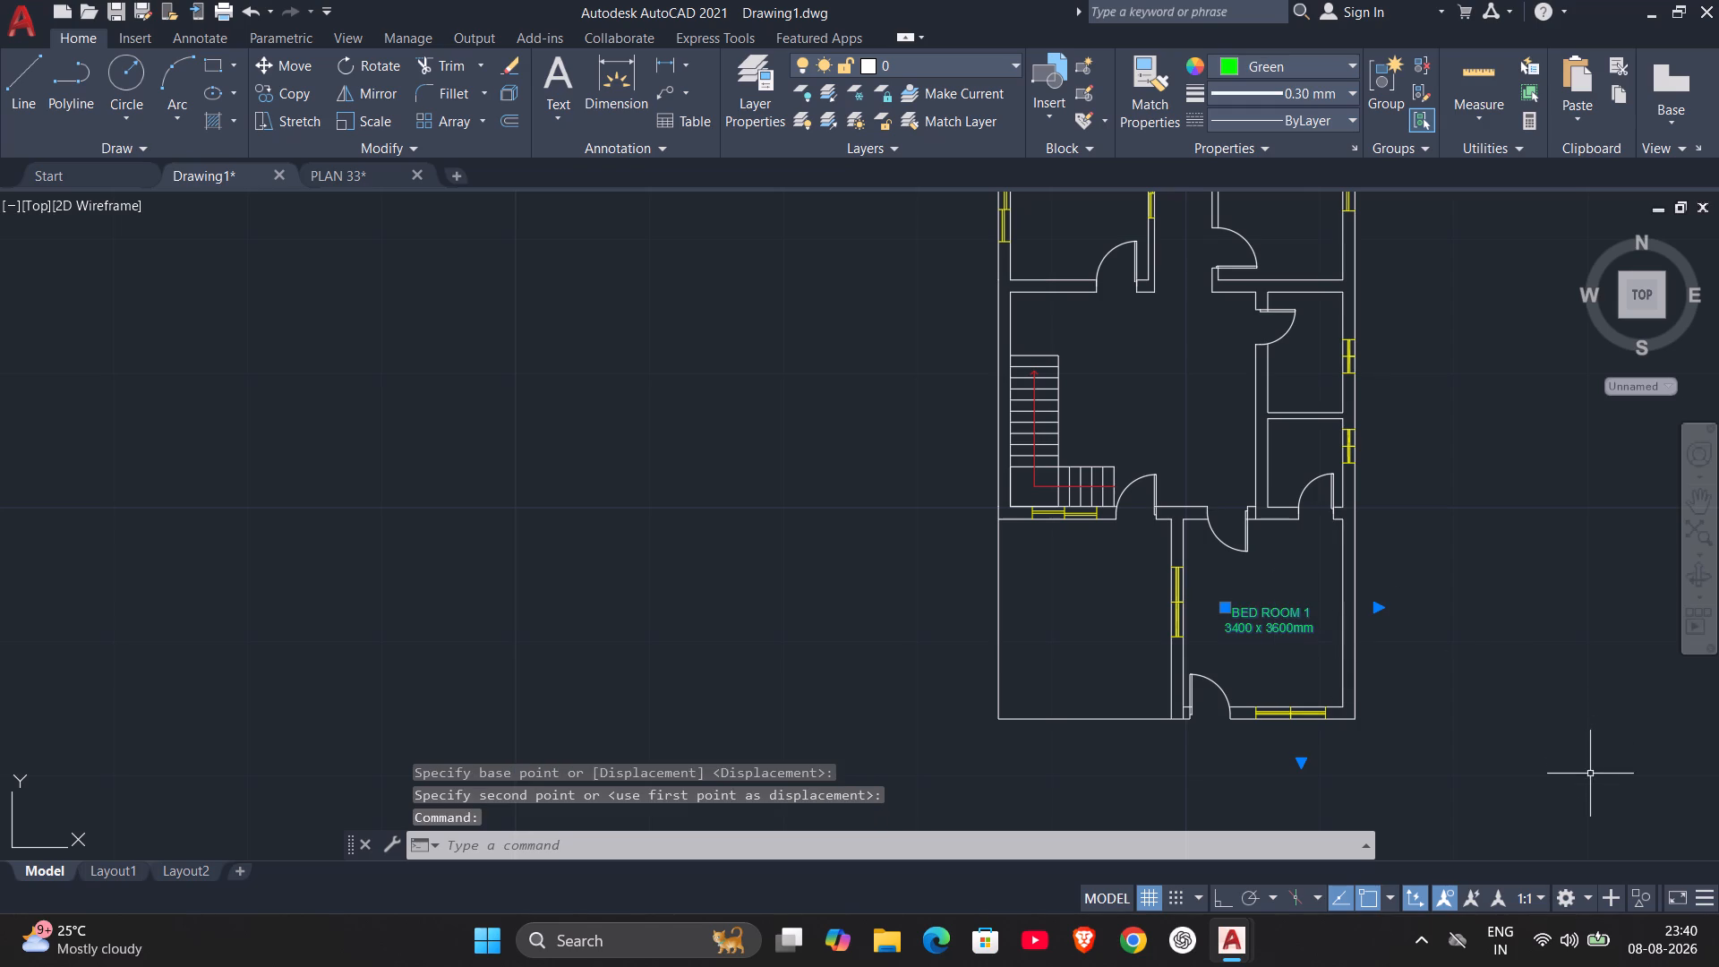
pyautogui.press('c')
pyautogui.press('o')
pyautogui.press('Return')
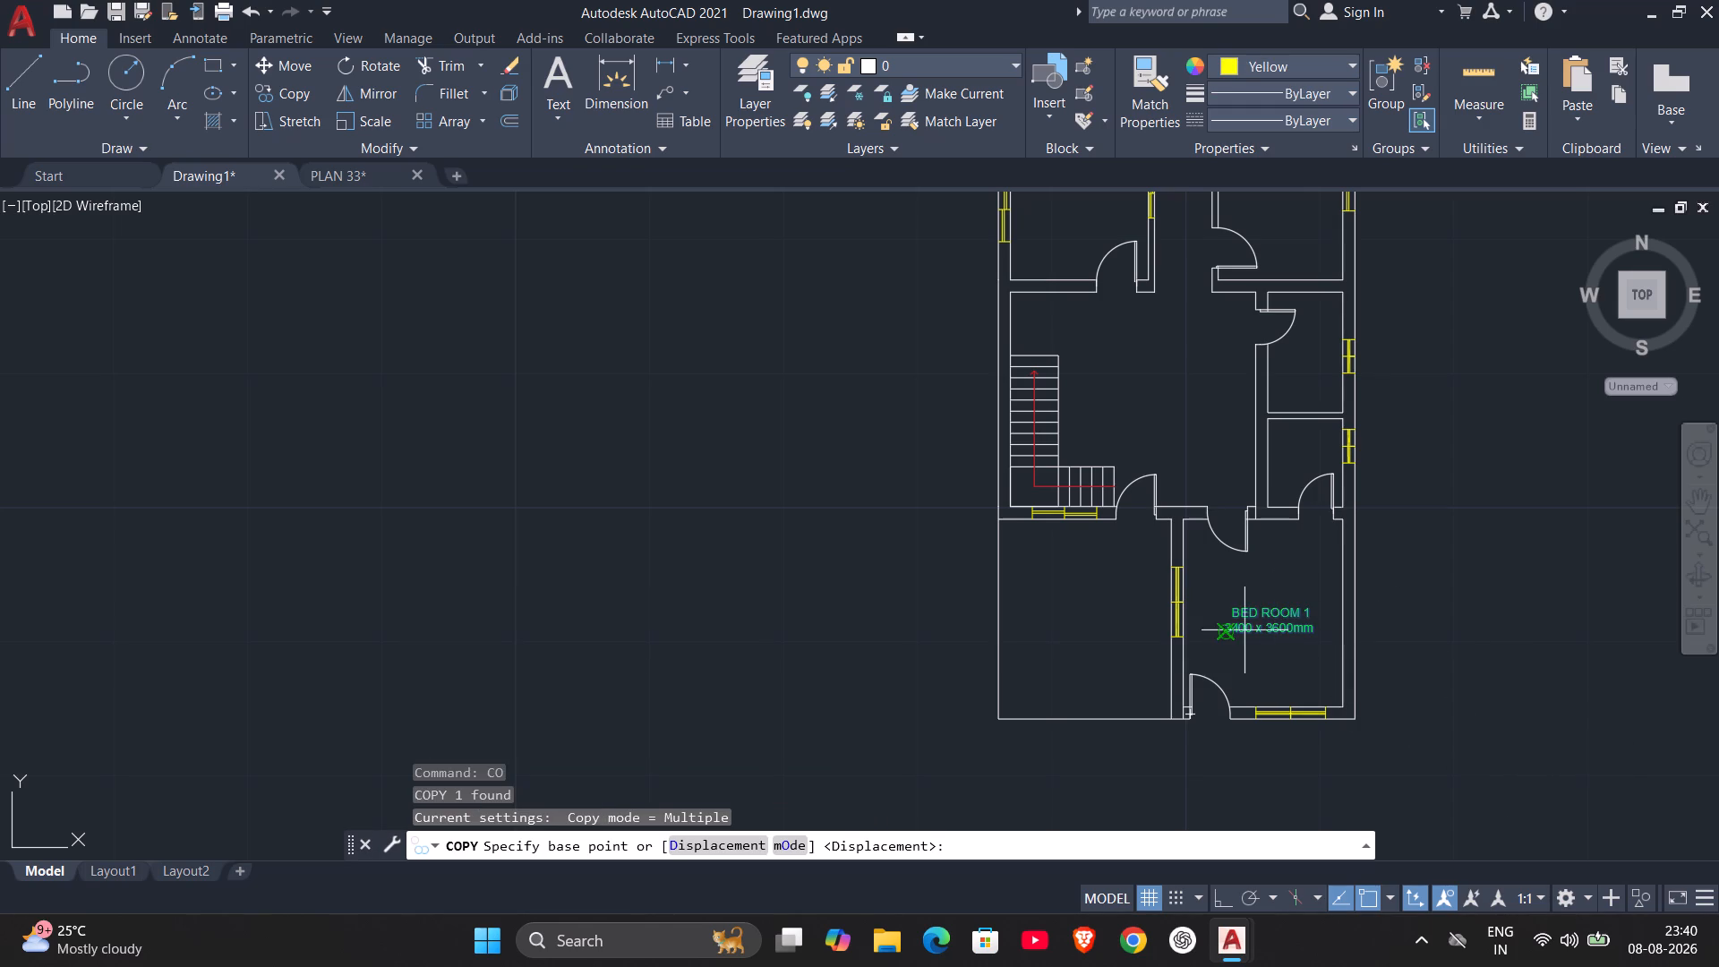
pyautogui.click(1266, 619)
pyautogui.click(1056, 607)
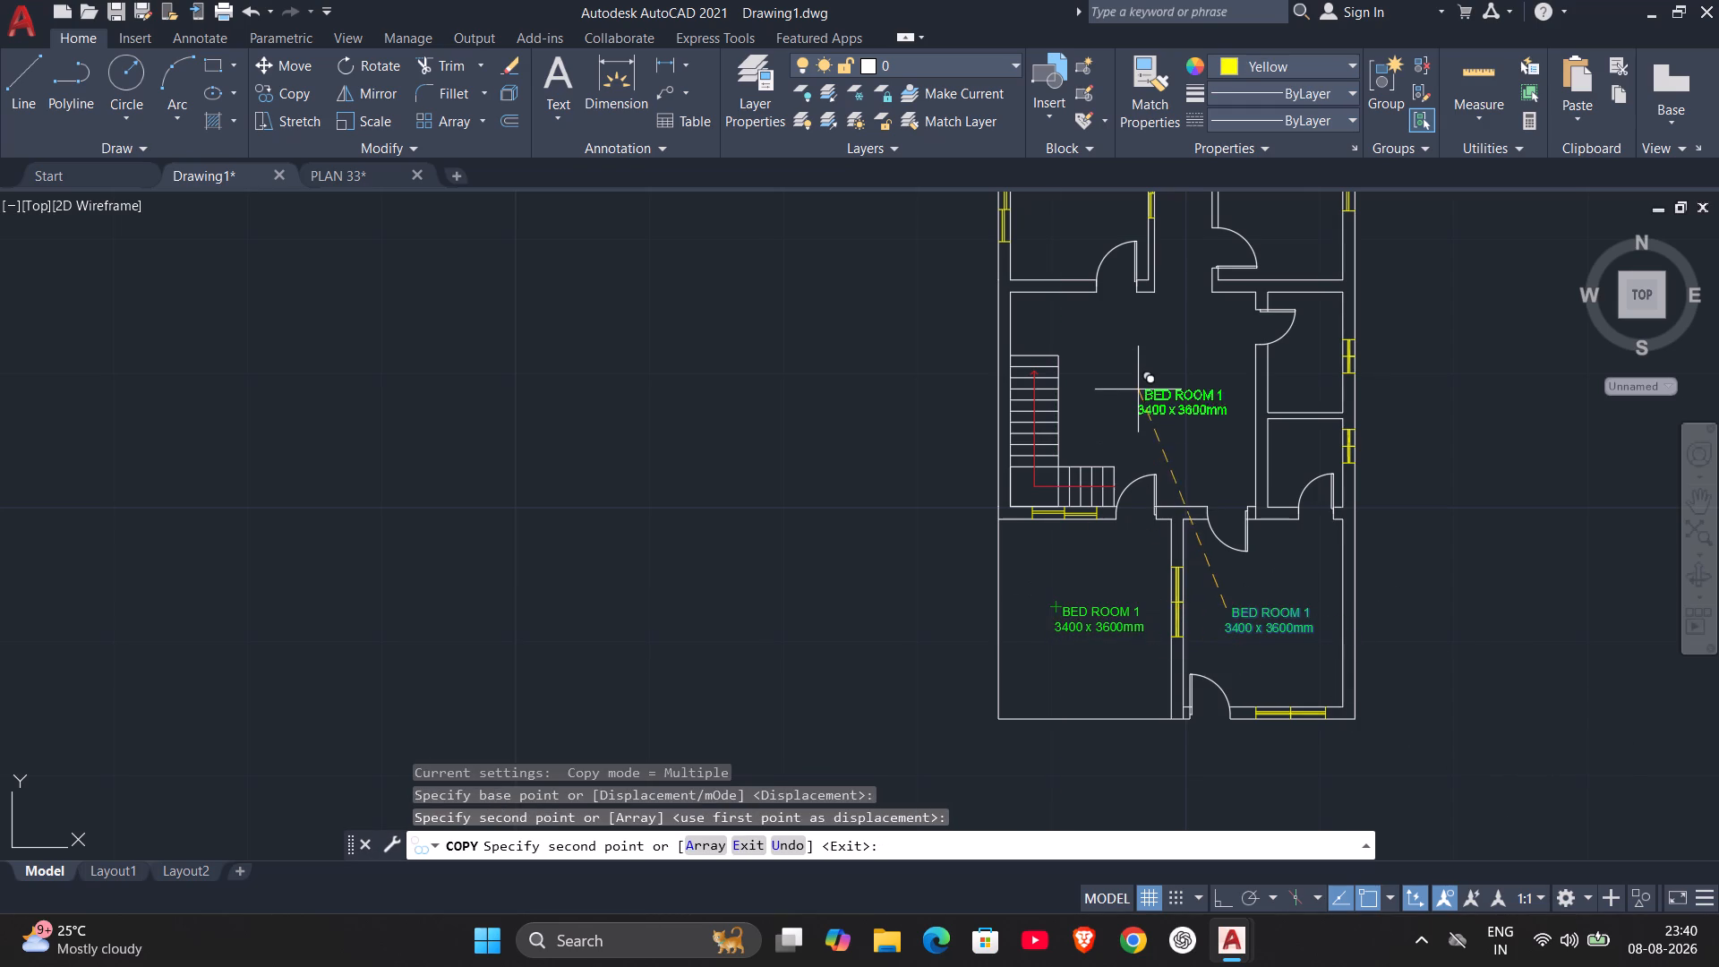
pyautogui.click(1116, 380)
# Place further copies of the BED ROOM 1 label in the northeast and northwest bedrooms.
pyautogui.scroll(-1, 1169, 295)
pyautogui.moveTo(1169, 295); pyautogui.dragTo(1125, 554, button='middle')
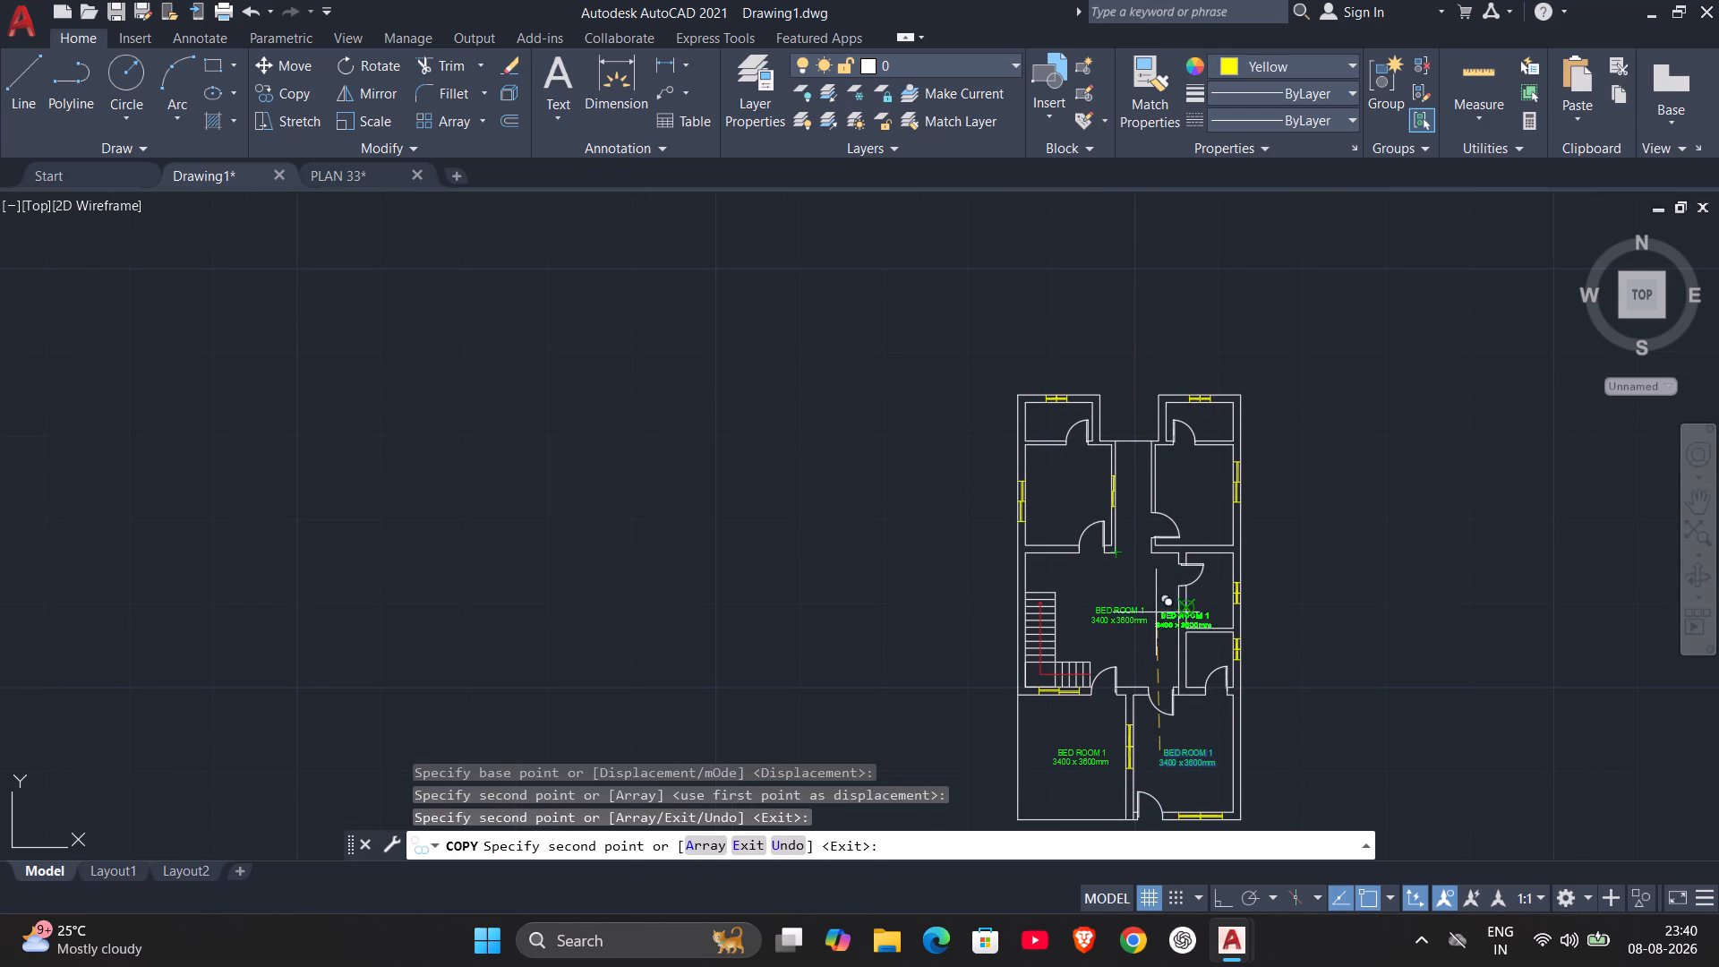
pyautogui.click(1167, 464)
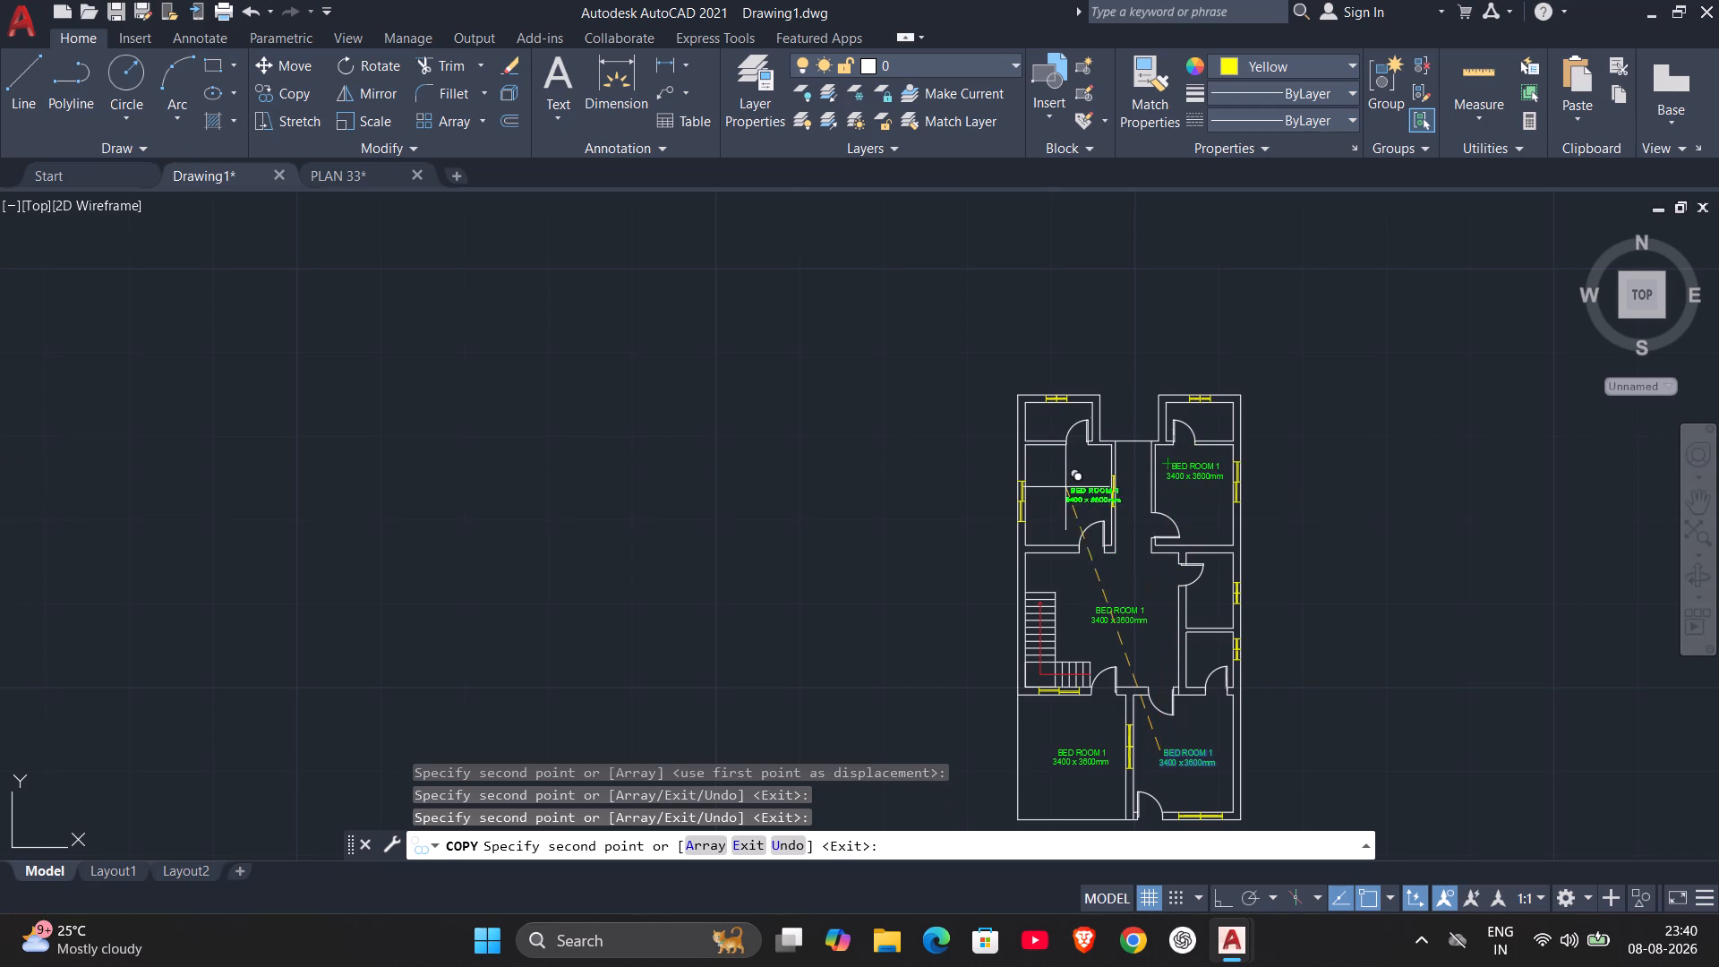
pyautogui.click(1045, 476)
# Place copies of the BED ROOM 1 label in the two small rooms at the house's north end and finish copying.
pyautogui.scroll(1, 1037, 419)
pyautogui.moveTo(1037, 419); pyautogui.dragTo(1068, 558, button='middle')
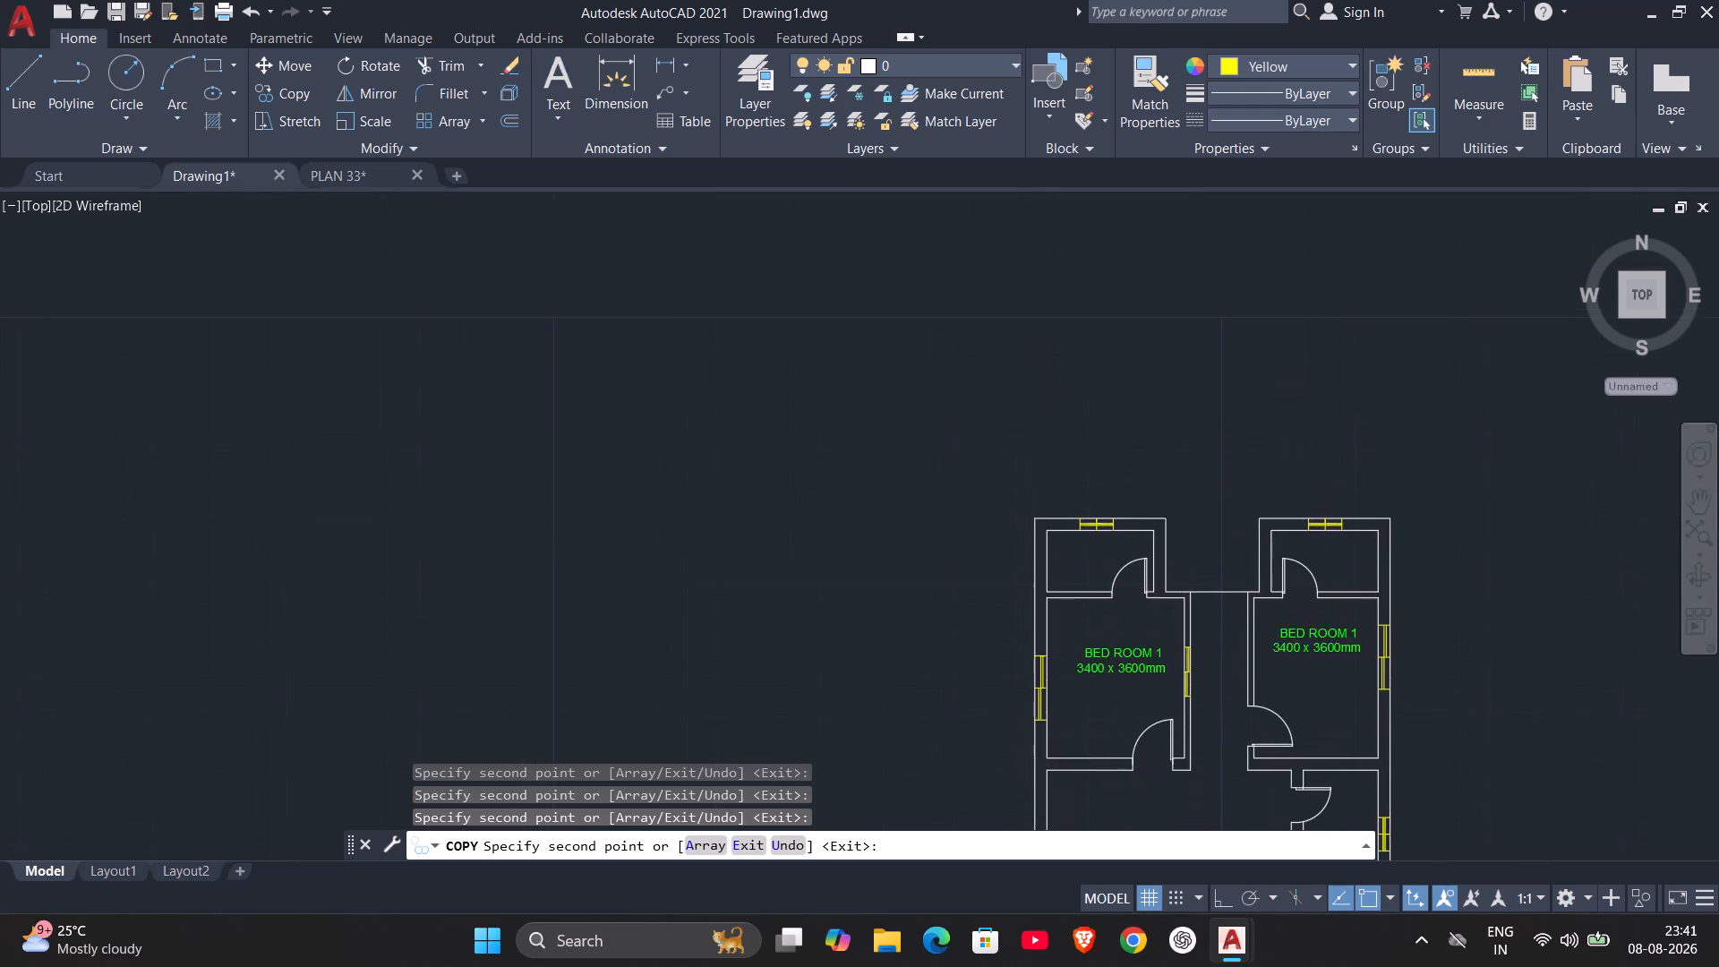
pyautogui.scroll(2, 1068, 558)
pyautogui.click(1026, 509)
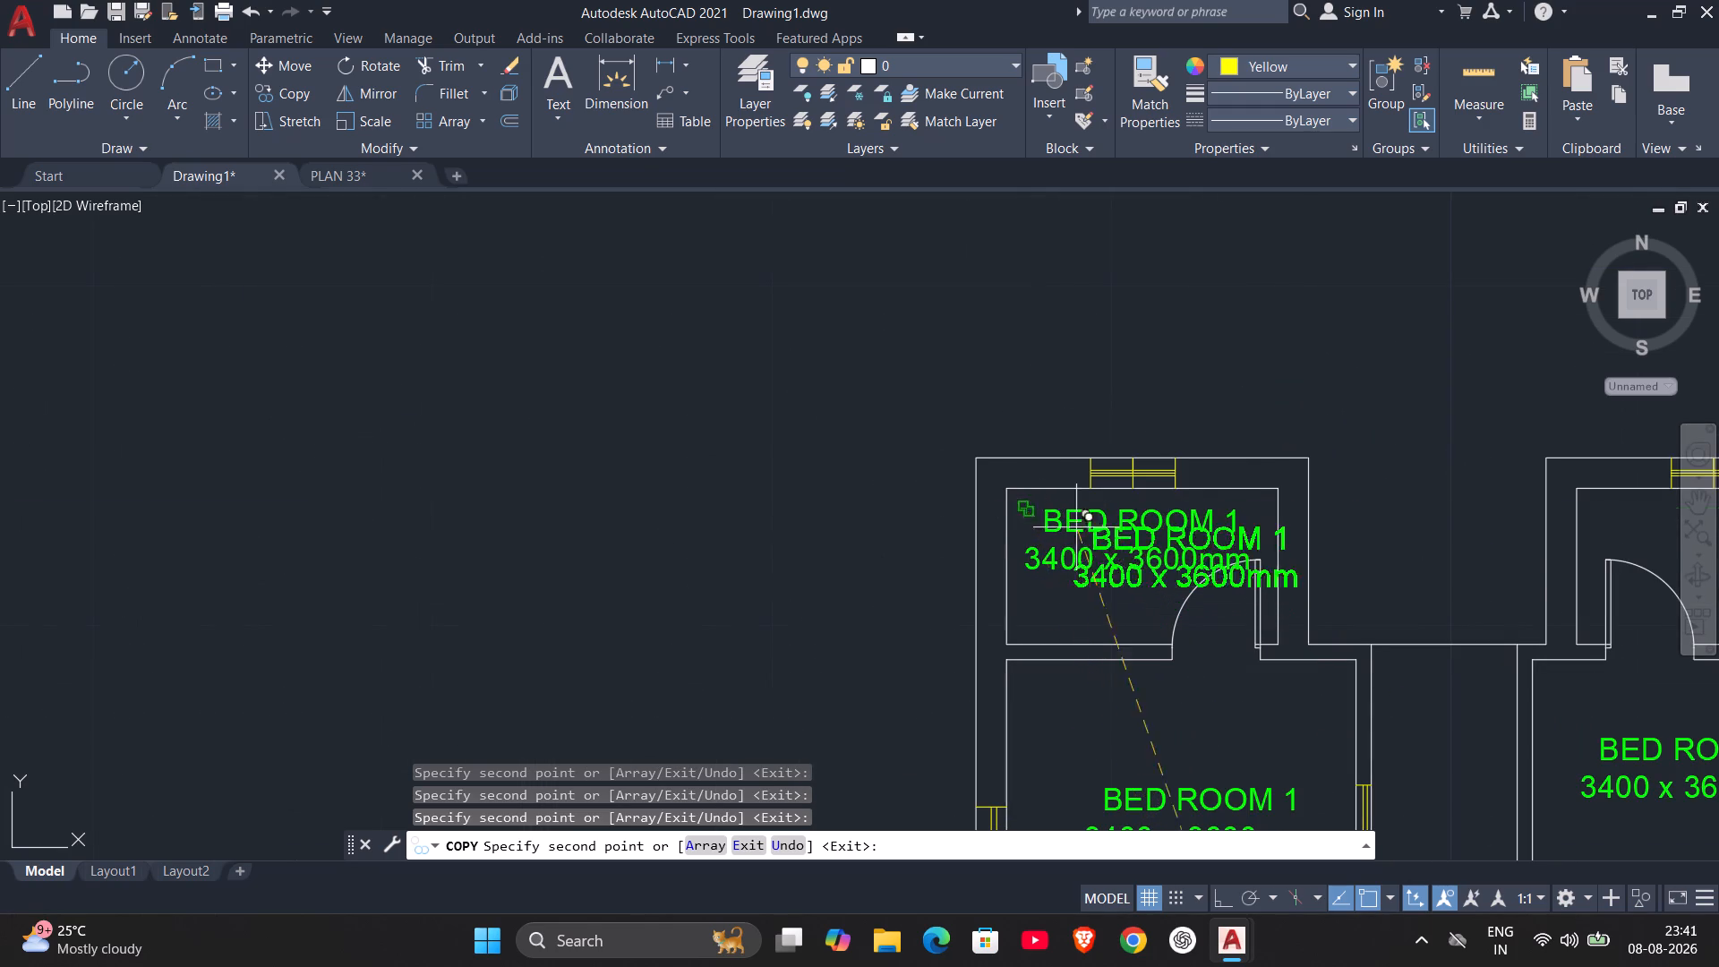
pyautogui.scroll(-1, 1372, 550)
pyautogui.moveTo(1372, 550); pyautogui.dragTo(1082, 579, button='middle')
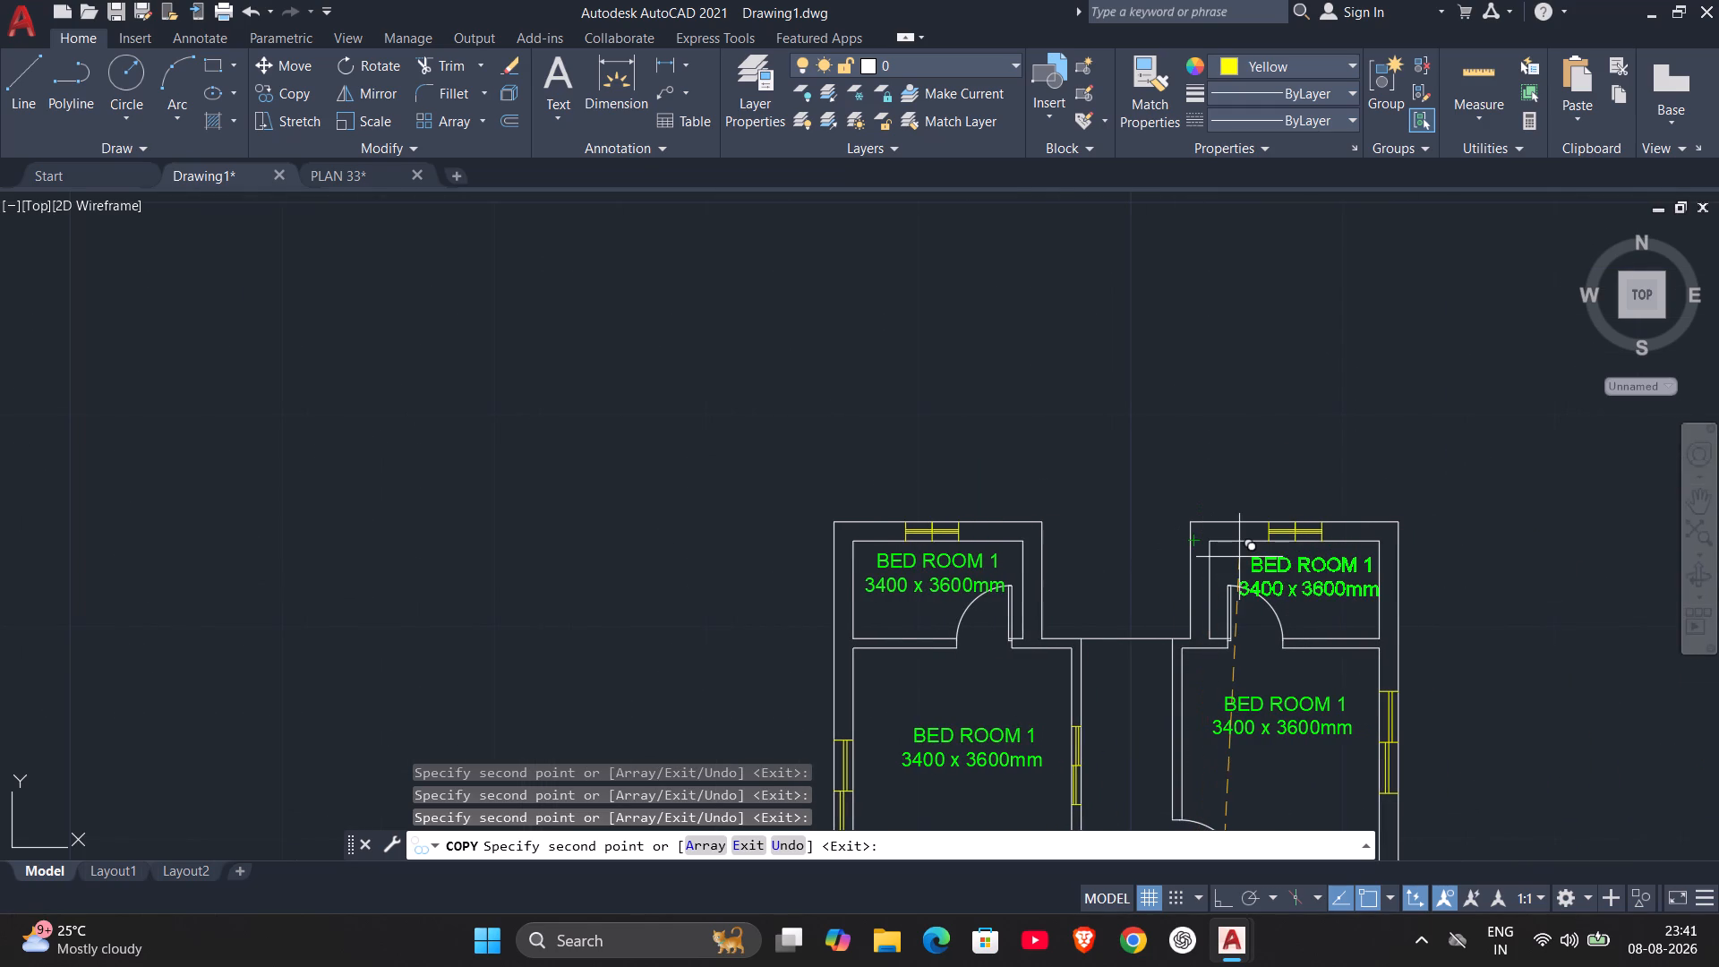
pyautogui.click(1236, 557)
pyautogui.scroll(-1, 1299, 635)
pyautogui.moveTo(1295, 707); pyautogui.dragTo(1210, 415, button='middle')
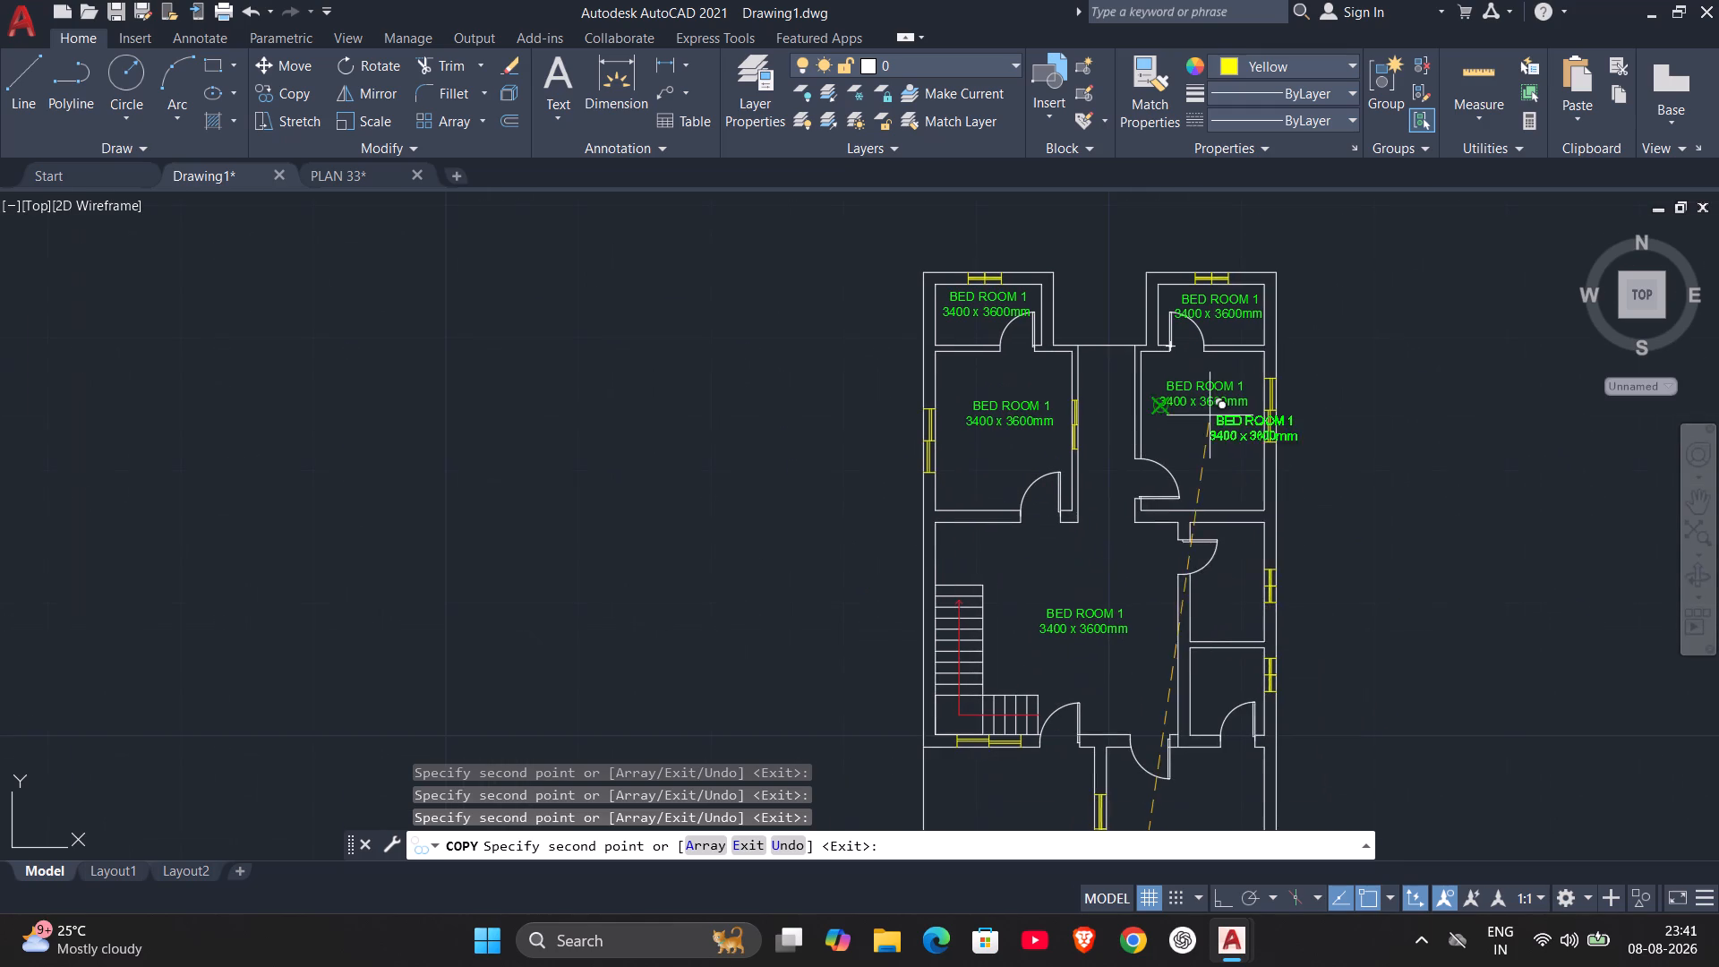
pyautogui.scroll(2, 1193, 587)
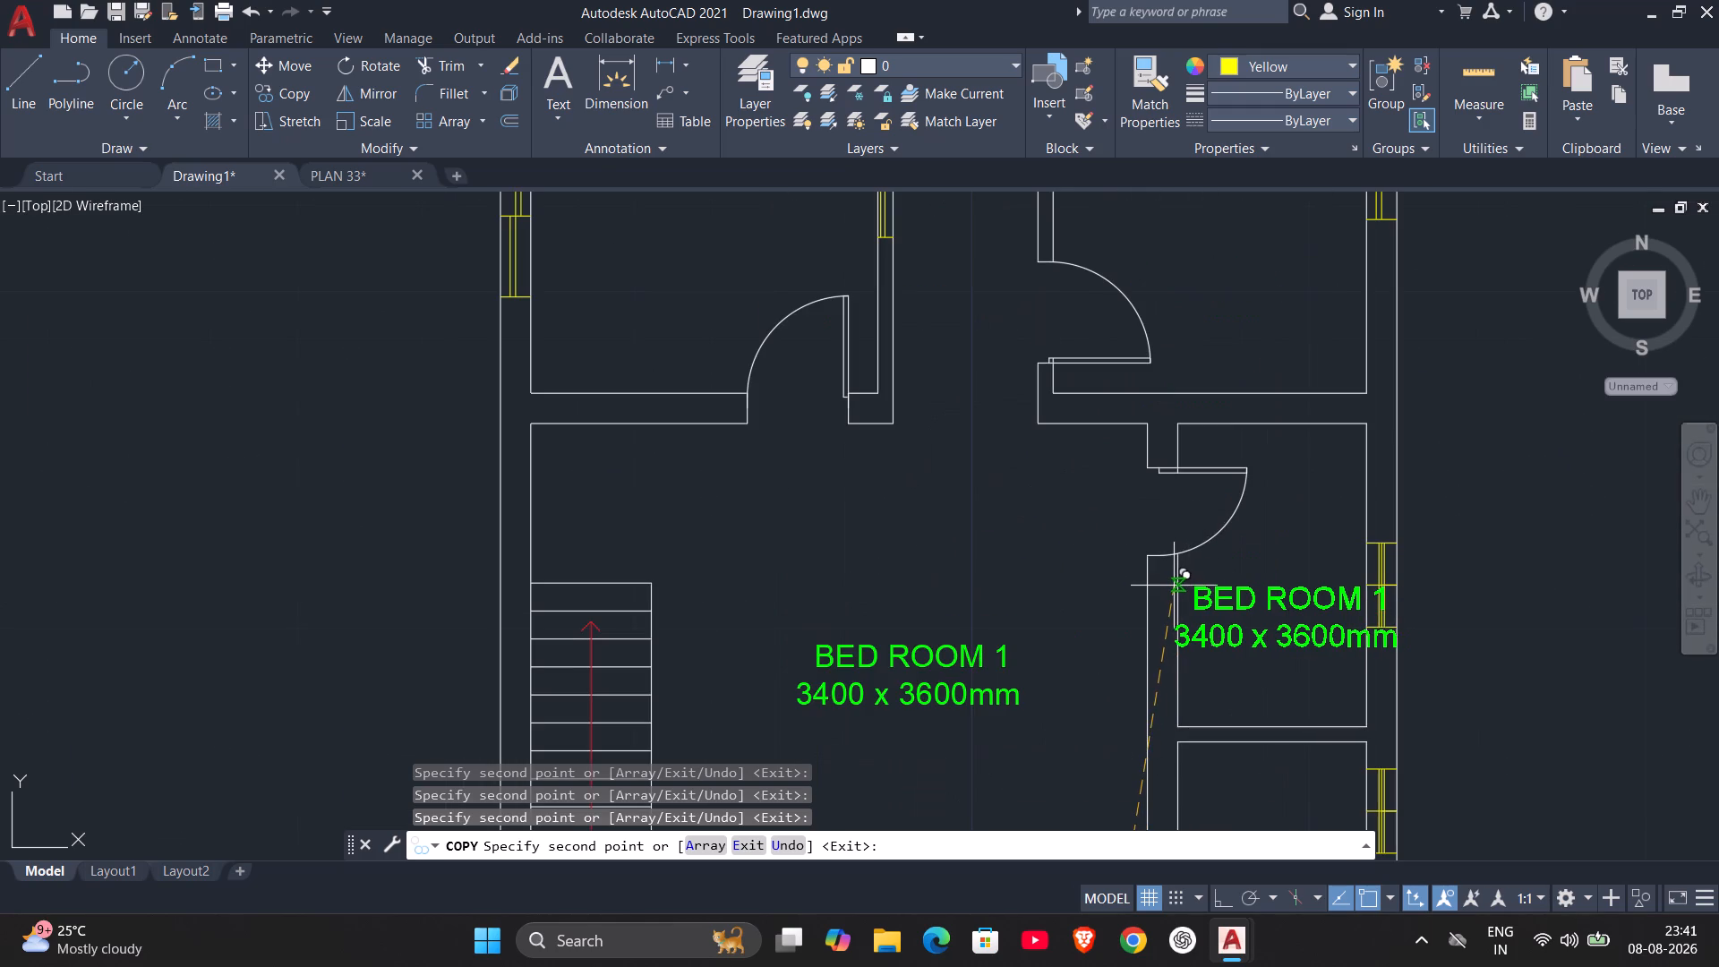
pyautogui.scroll(-1, 1405, 547)
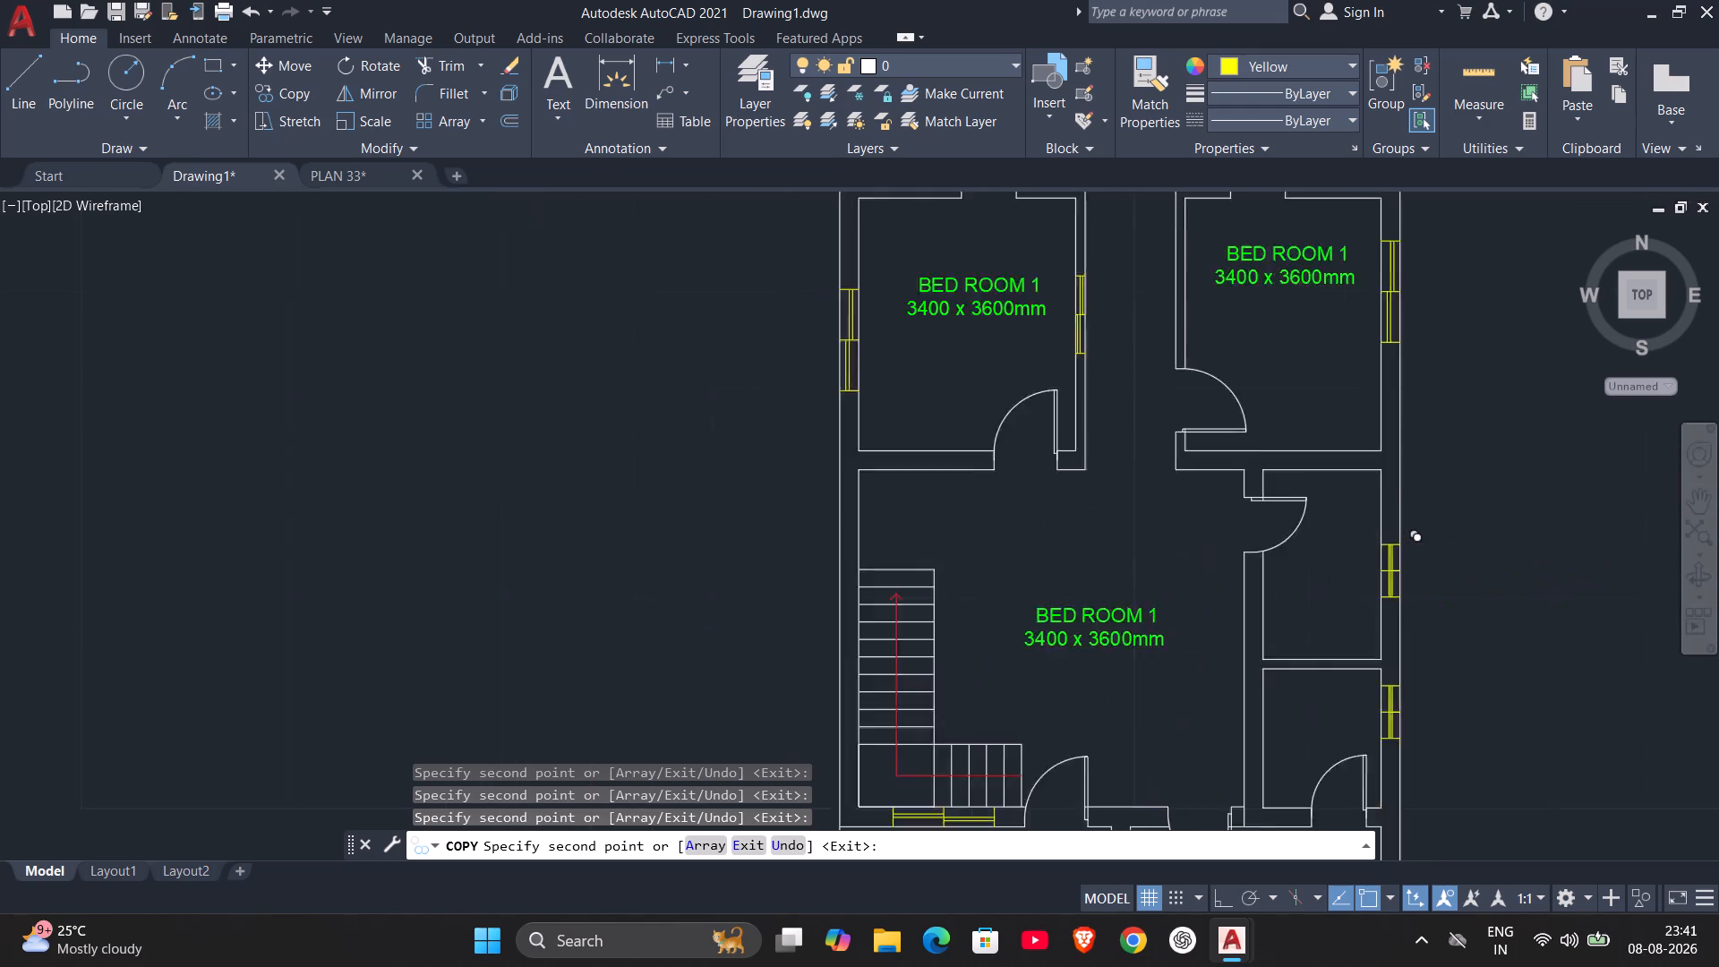
pyautogui.scroll(-1, 1405, 547)
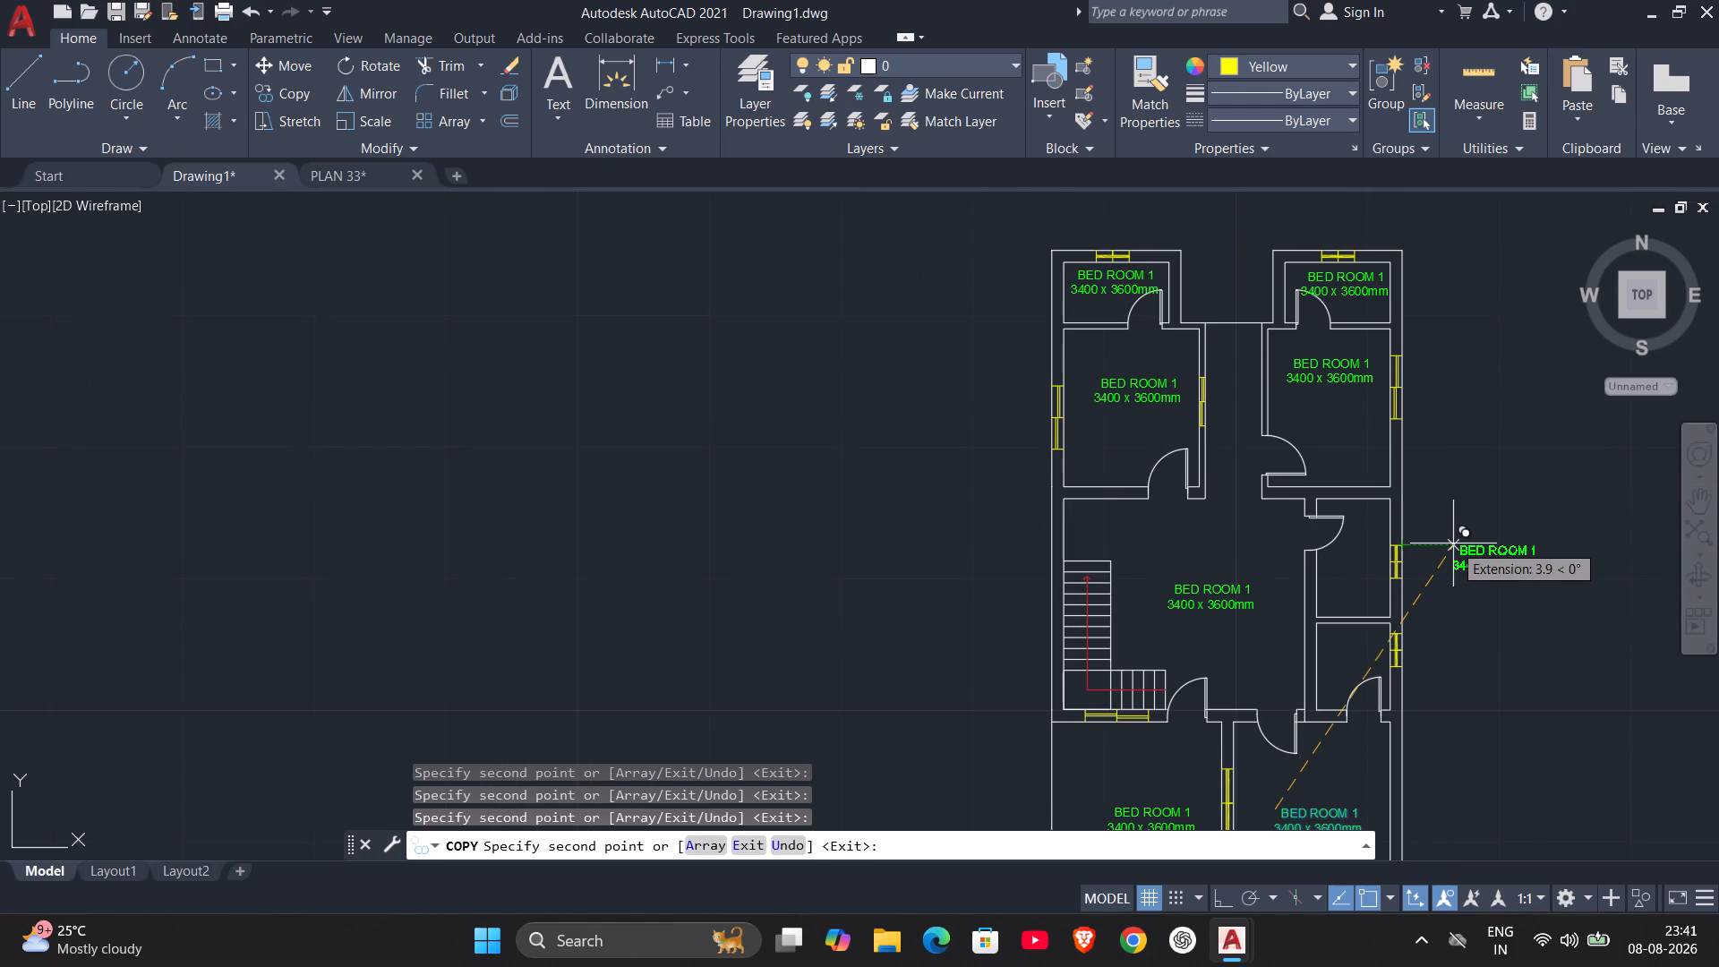
pyautogui.press('Escape')
# Replace the name BED ROOM 1 in the southeast room's label with DRAWING ROOM.
pyautogui.scroll(-1, 1453, 543)
pyautogui.moveTo(1442, 621); pyautogui.dragTo(1330, 555, button='middle')
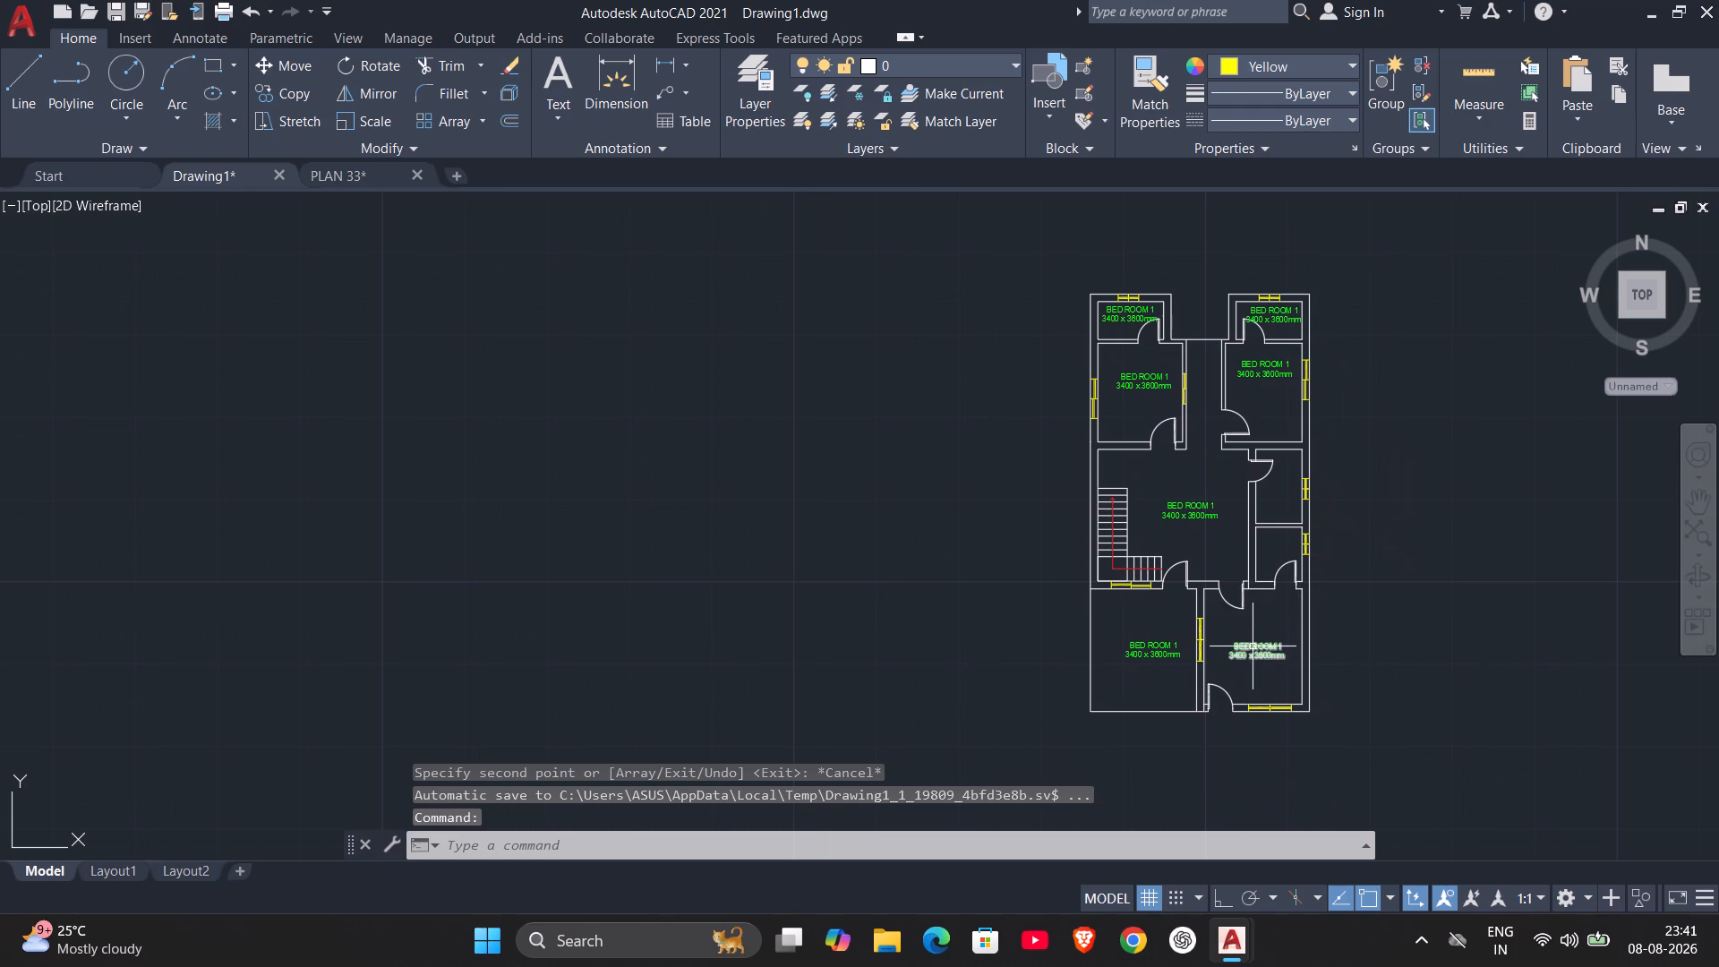
pyautogui.click(1253, 643)
pyautogui.scroll(3, 1286, 658)
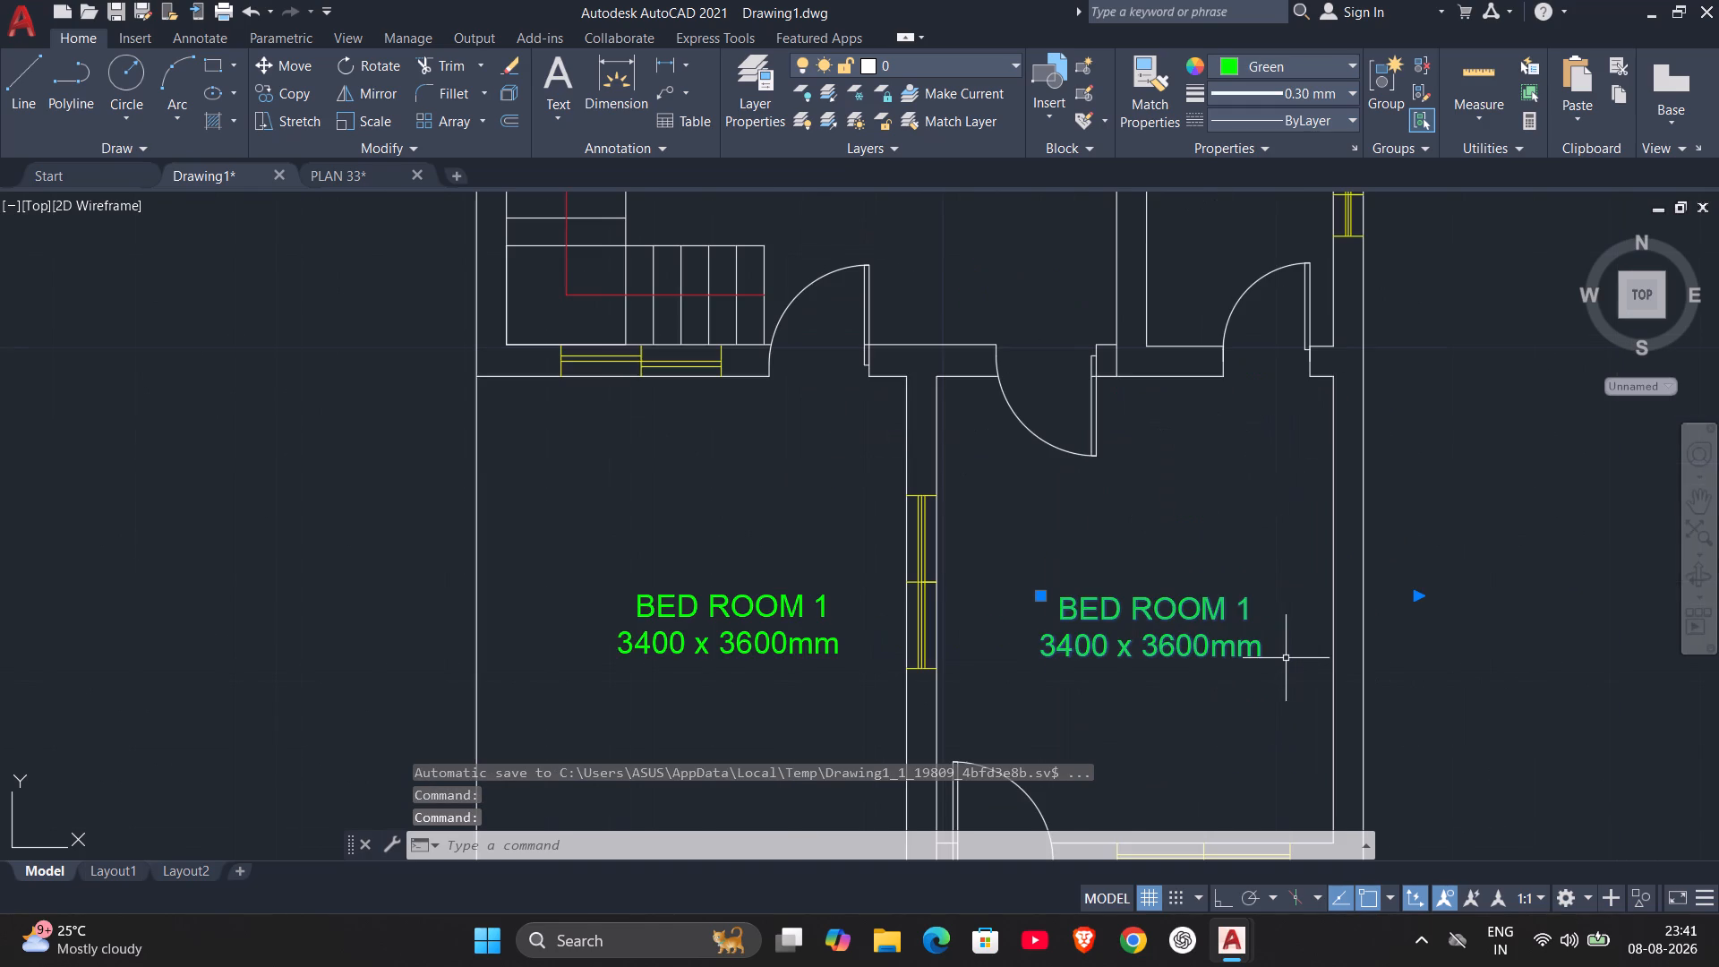
pyautogui.doubleClick(1220, 634)
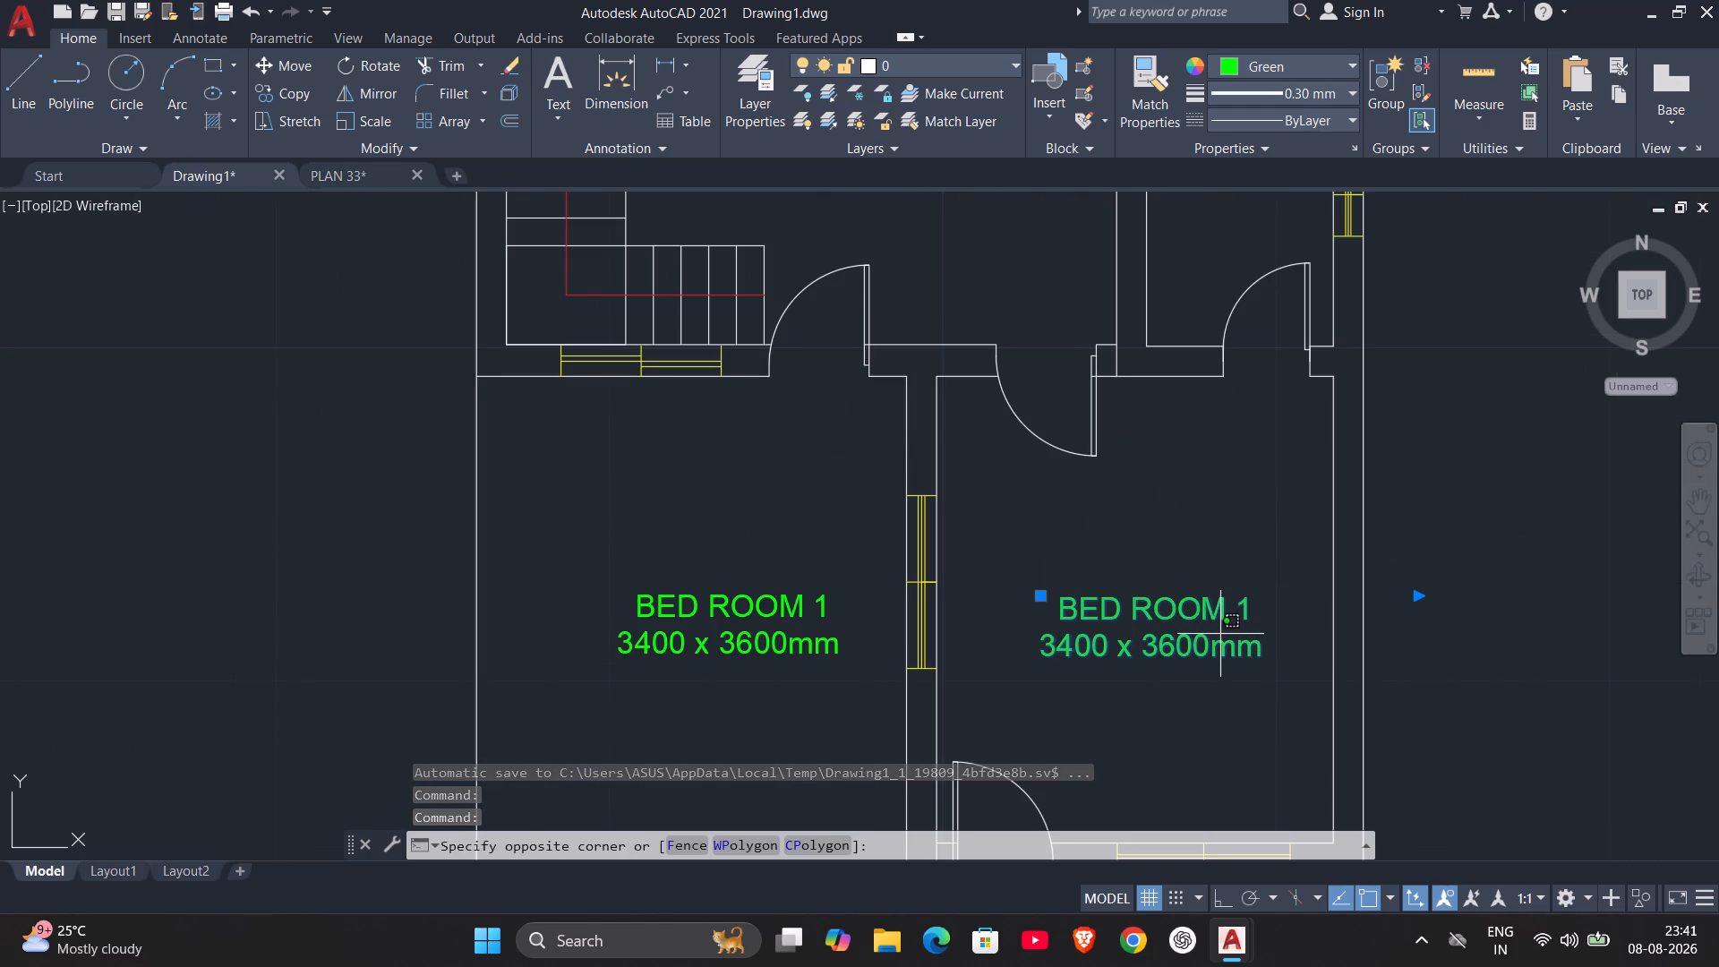
pyautogui.press('Escape')
pyautogui.doubleClick(1184, 606)
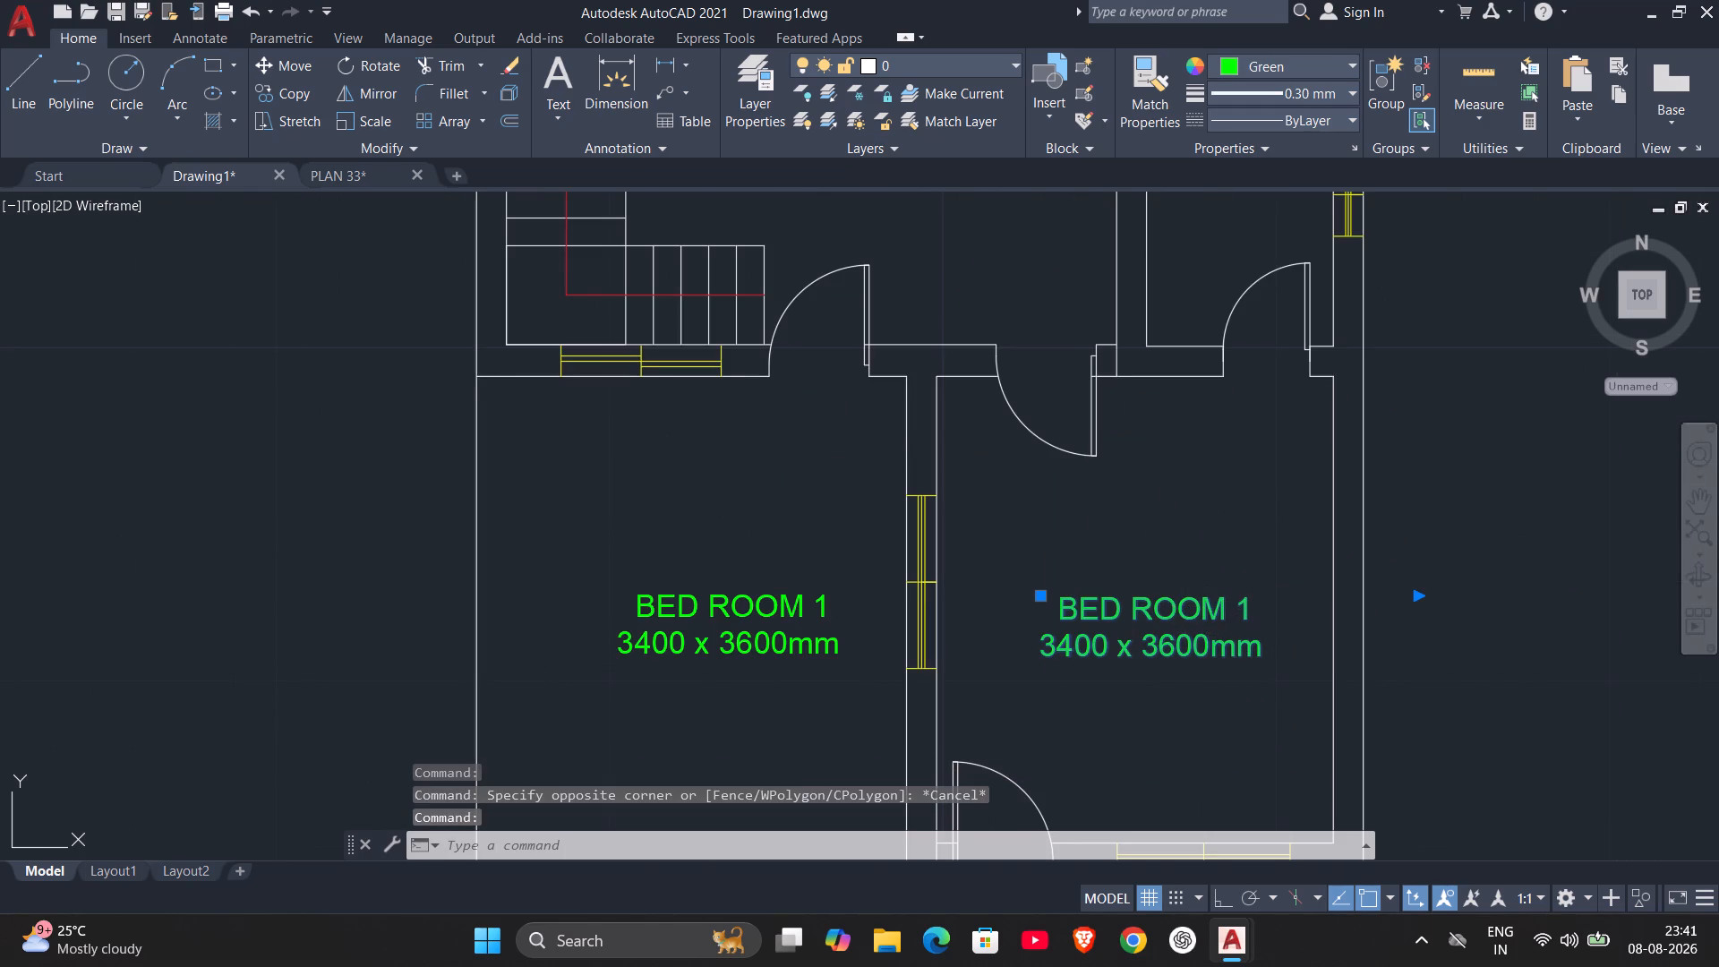
pyautogui.moveTo(1257, 611); pyautogui.dragTo(989, 655)
pyautogui.moveTo(1252, 613); pyautogui.dragTo(1043, 614)
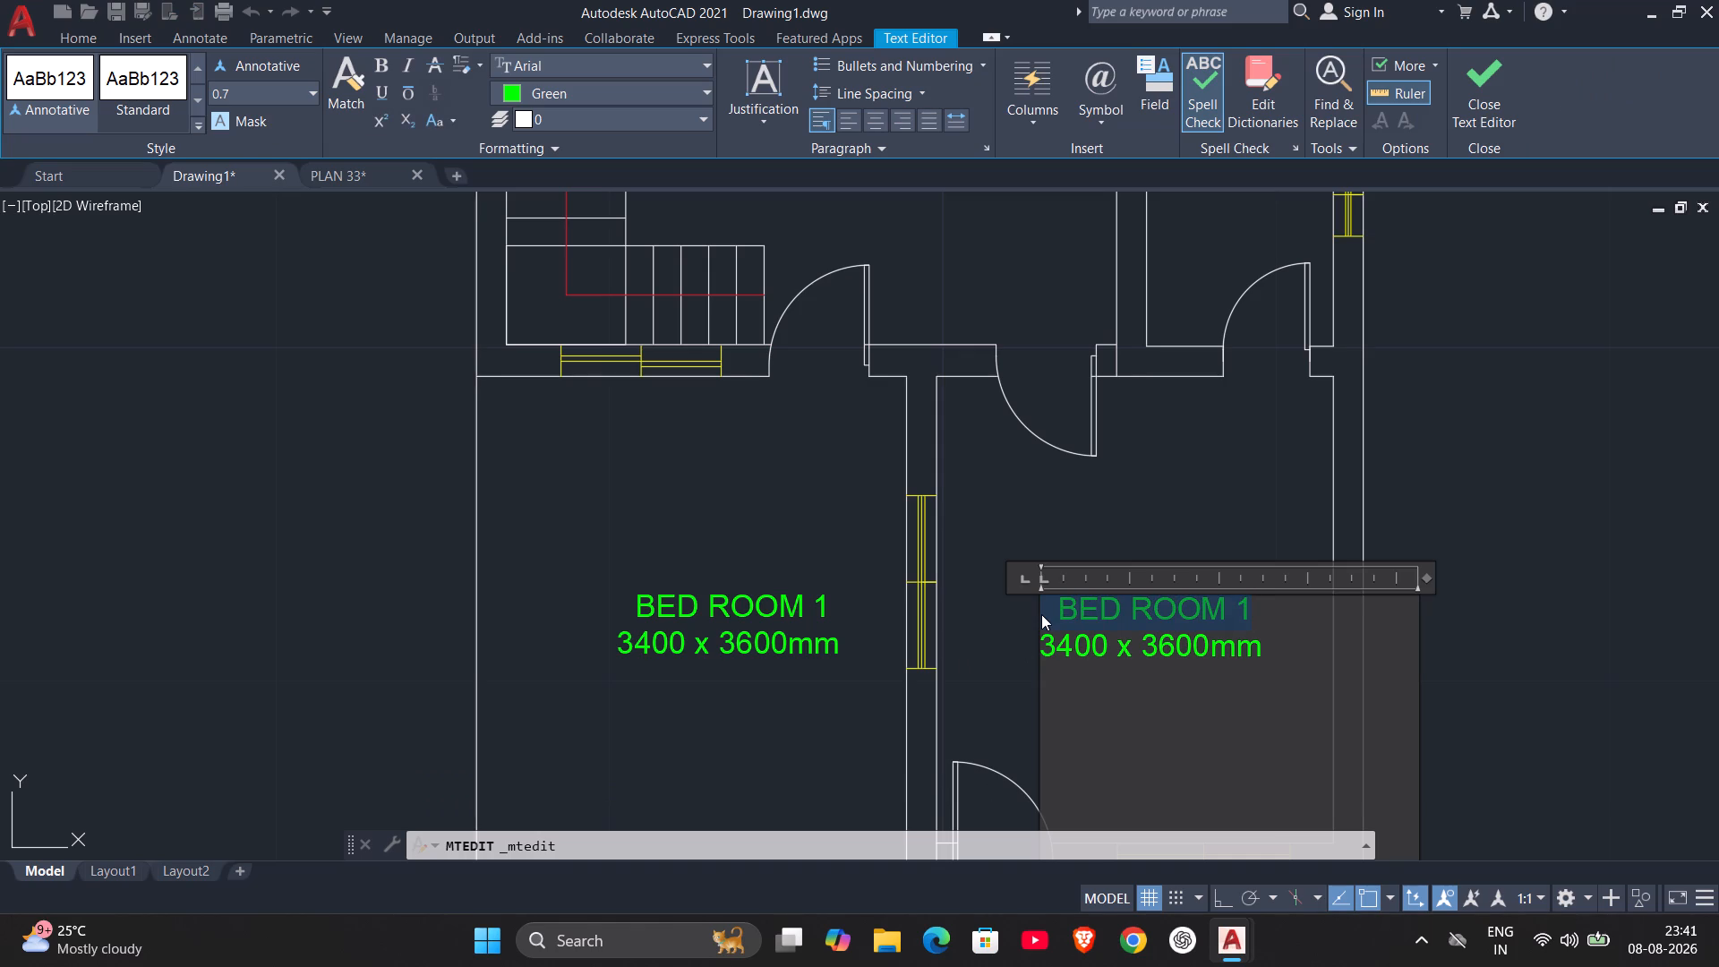
pyautogui.press('BackSpace')
pyautogui.write('DRAWINF')
pyautogui.press('BackSpace')
pyautogui.write('G')
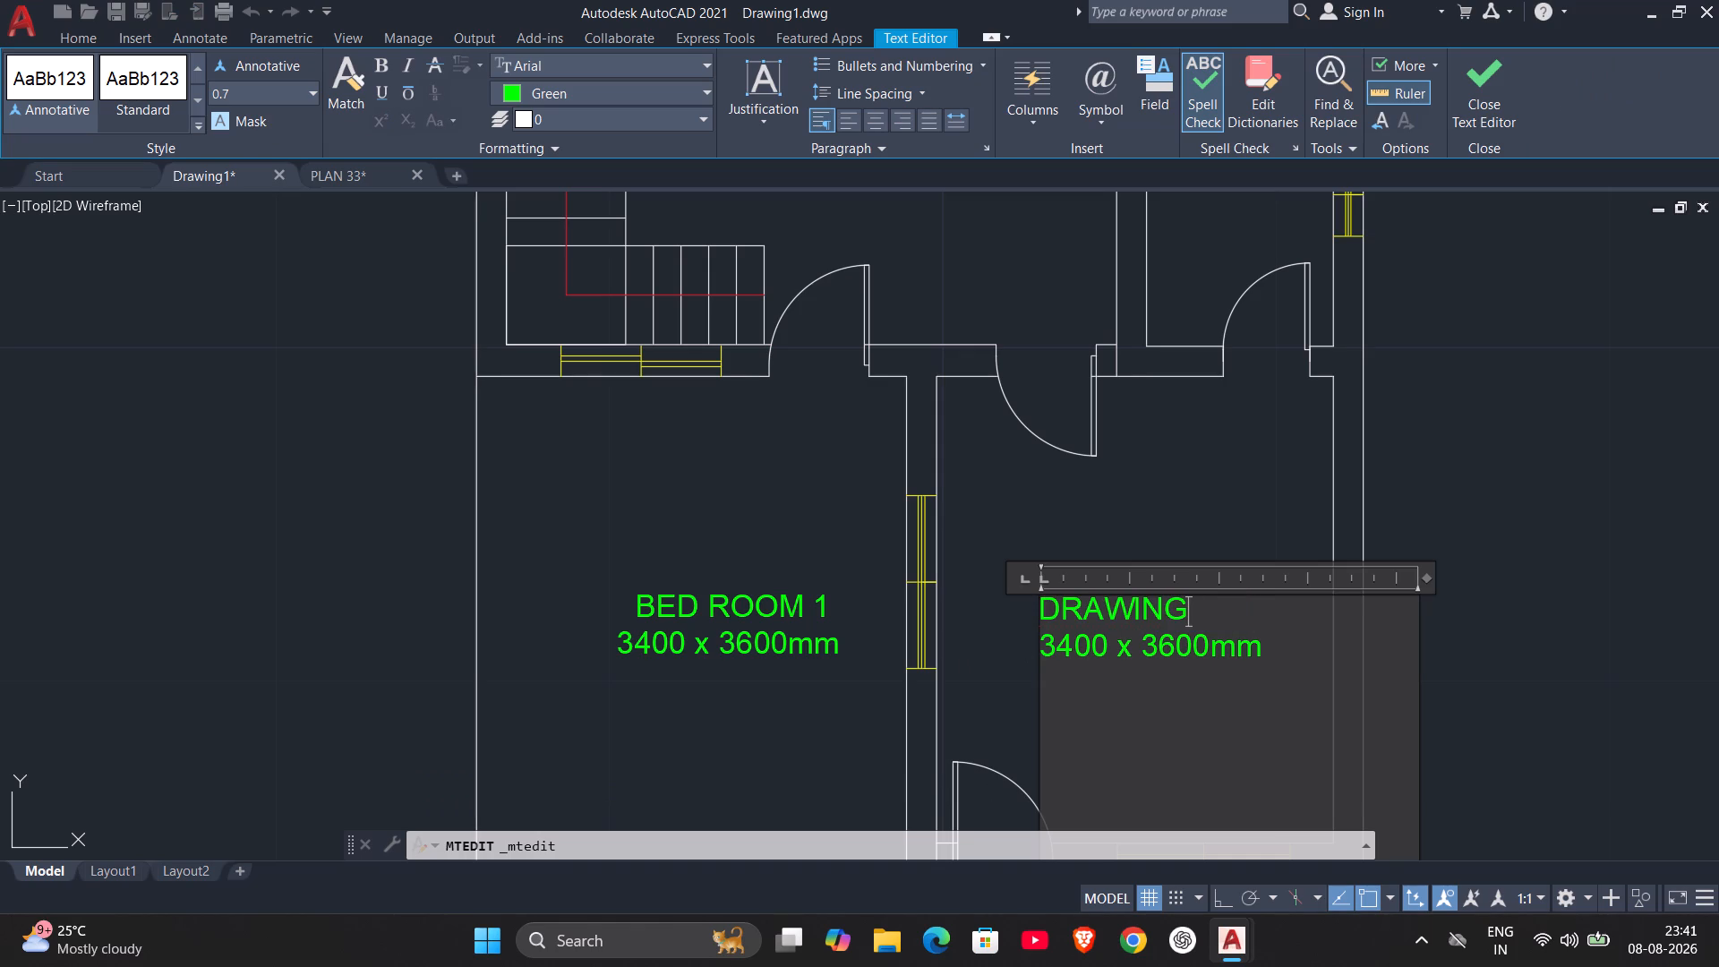
pyautogui.press('space')
pyautogui.write('ROOM')
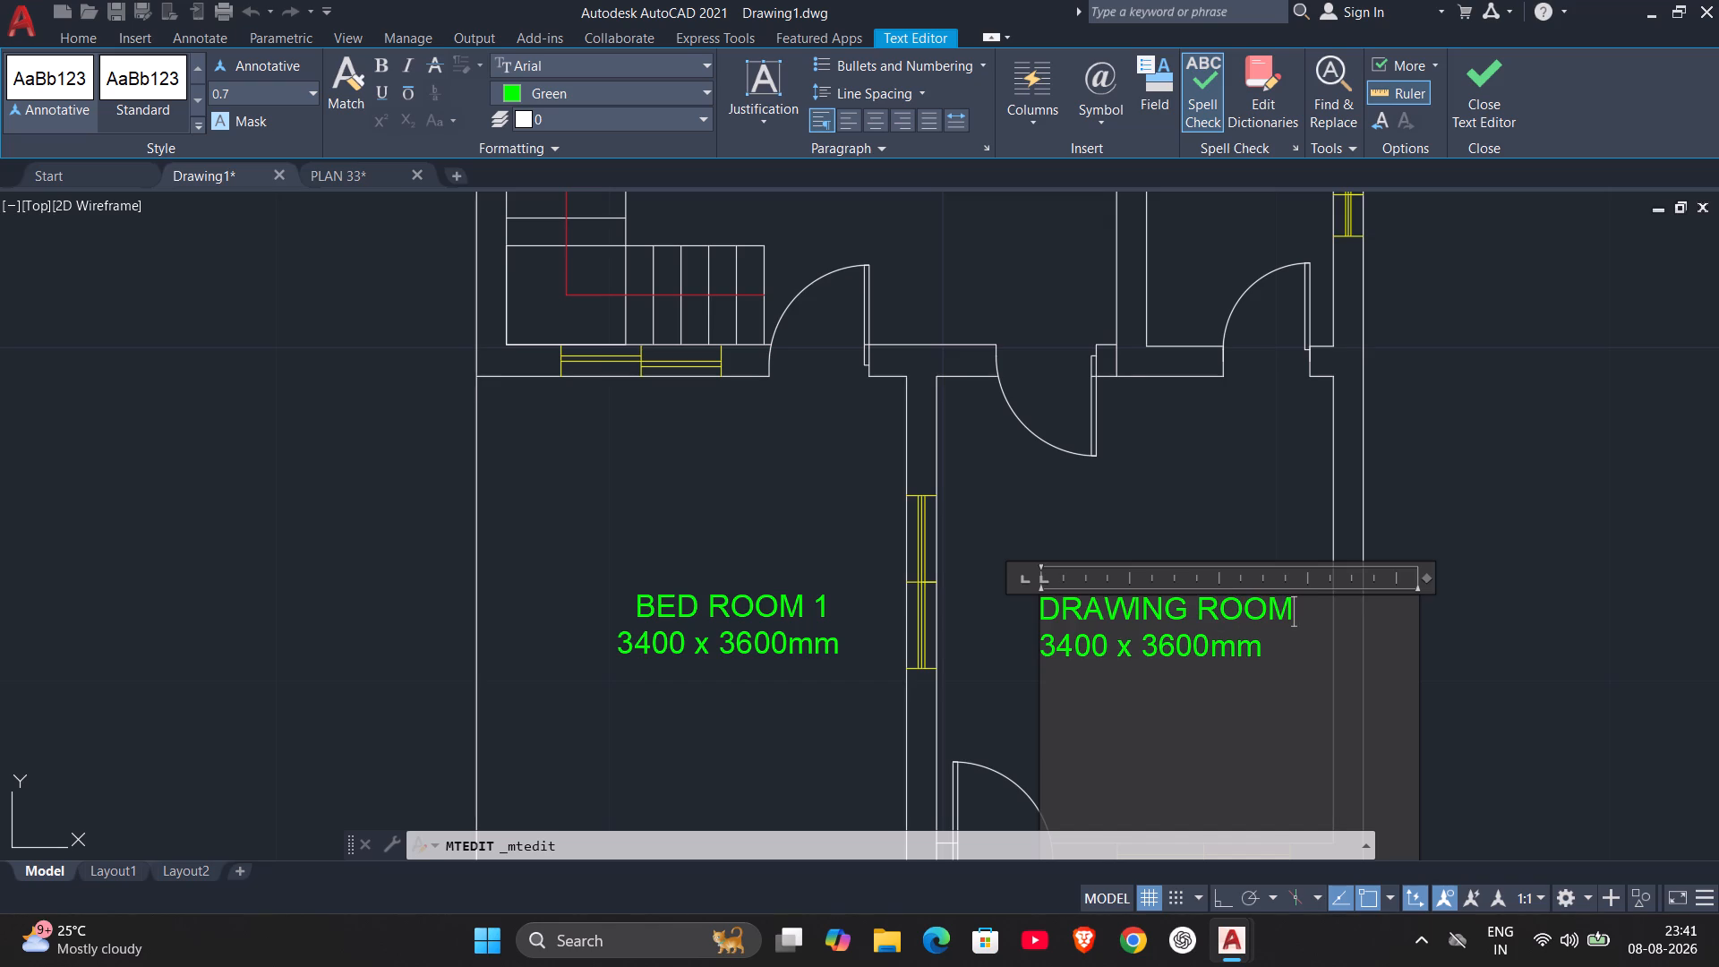
# Delete the 3400 x 3600mm line from the DRAWING ROOM label and close the text editor, keeping the edits.
pyautogui.moveTo(1262, 650); pyautogui.dragTo(930, 704)
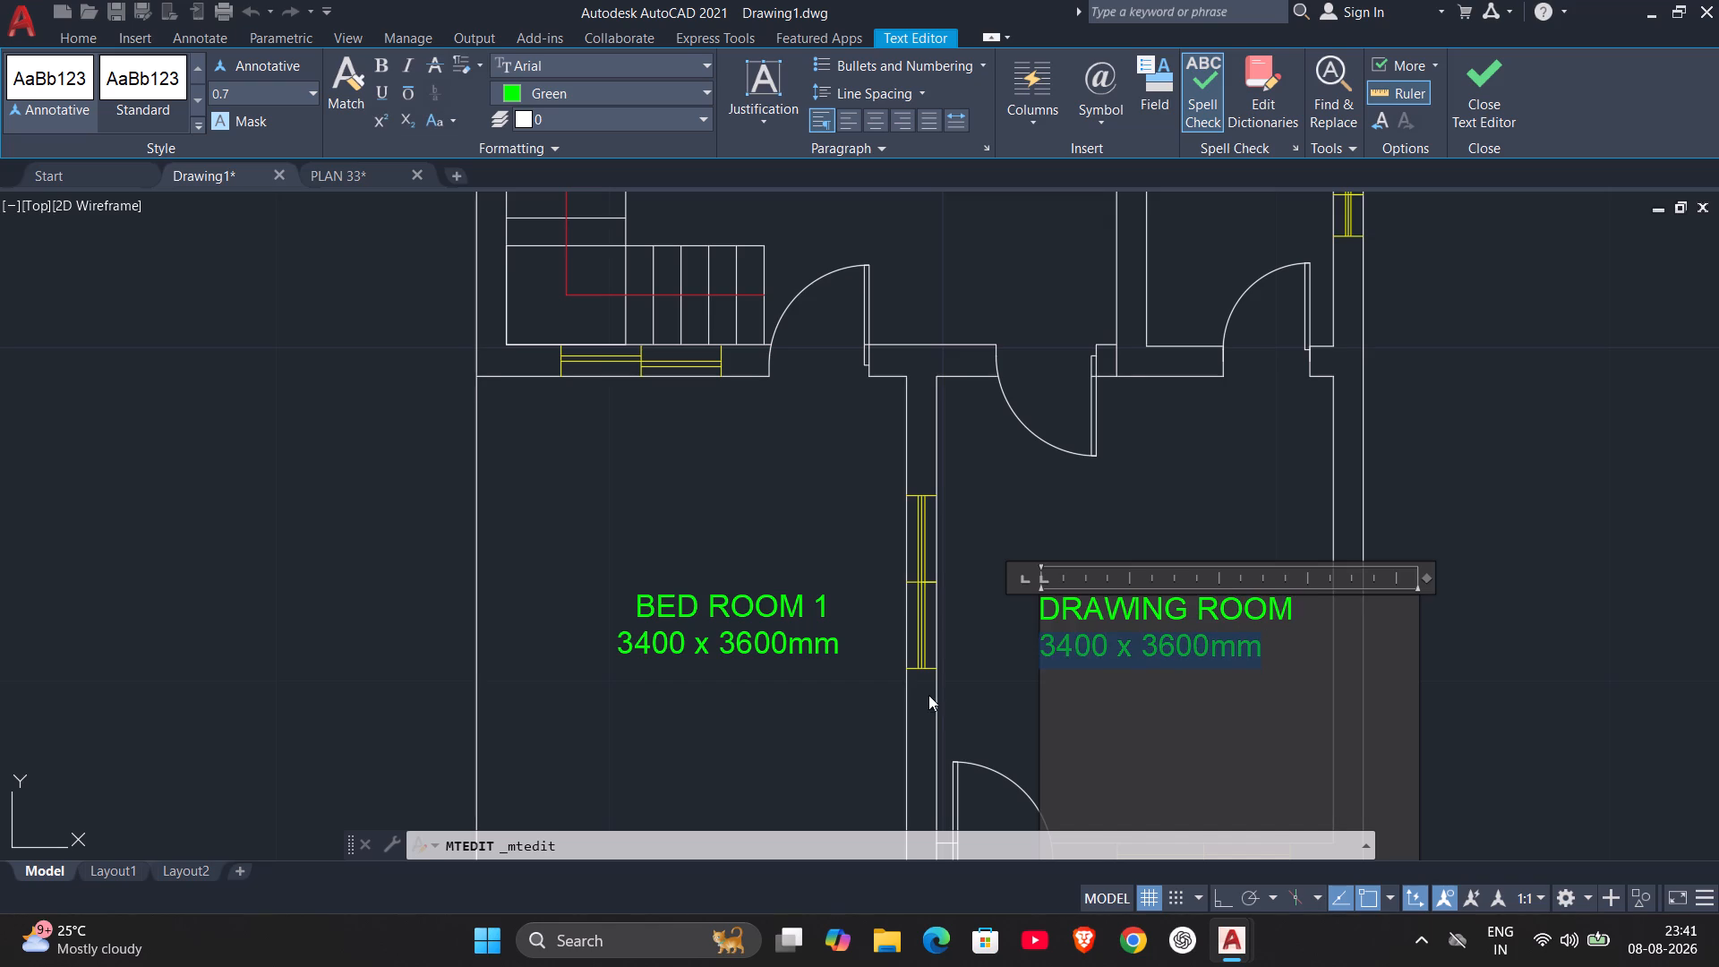
pyautogui.press('BackSpace')
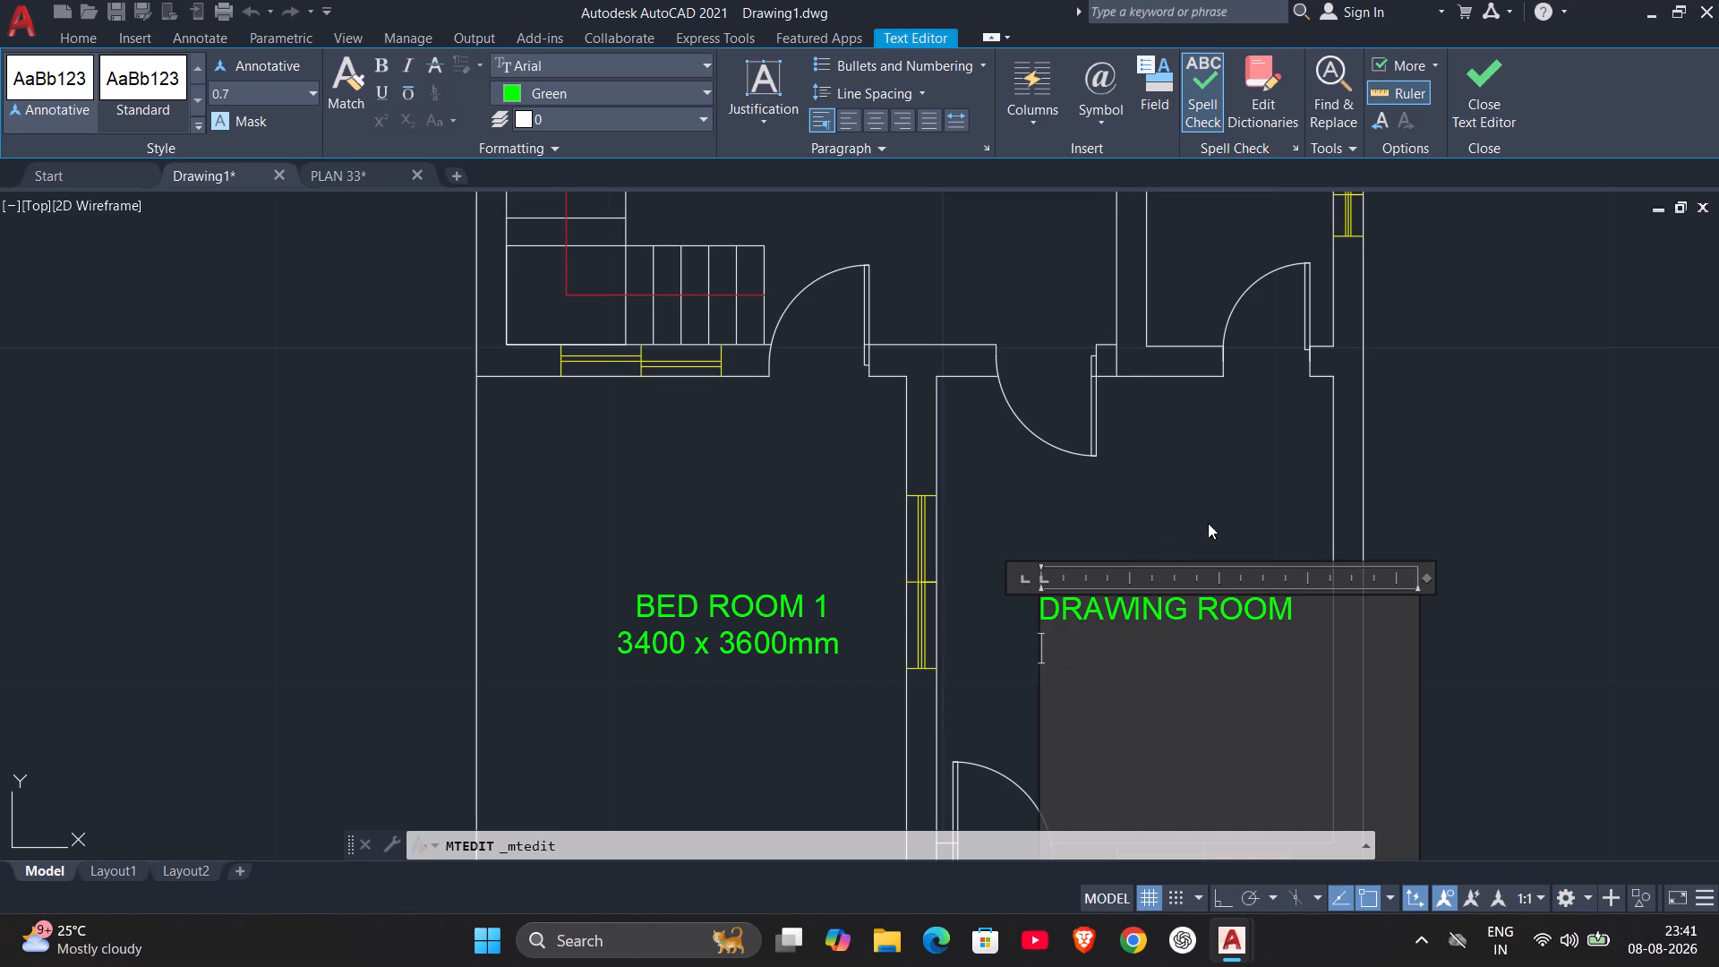
pyautogui.press('Escape')
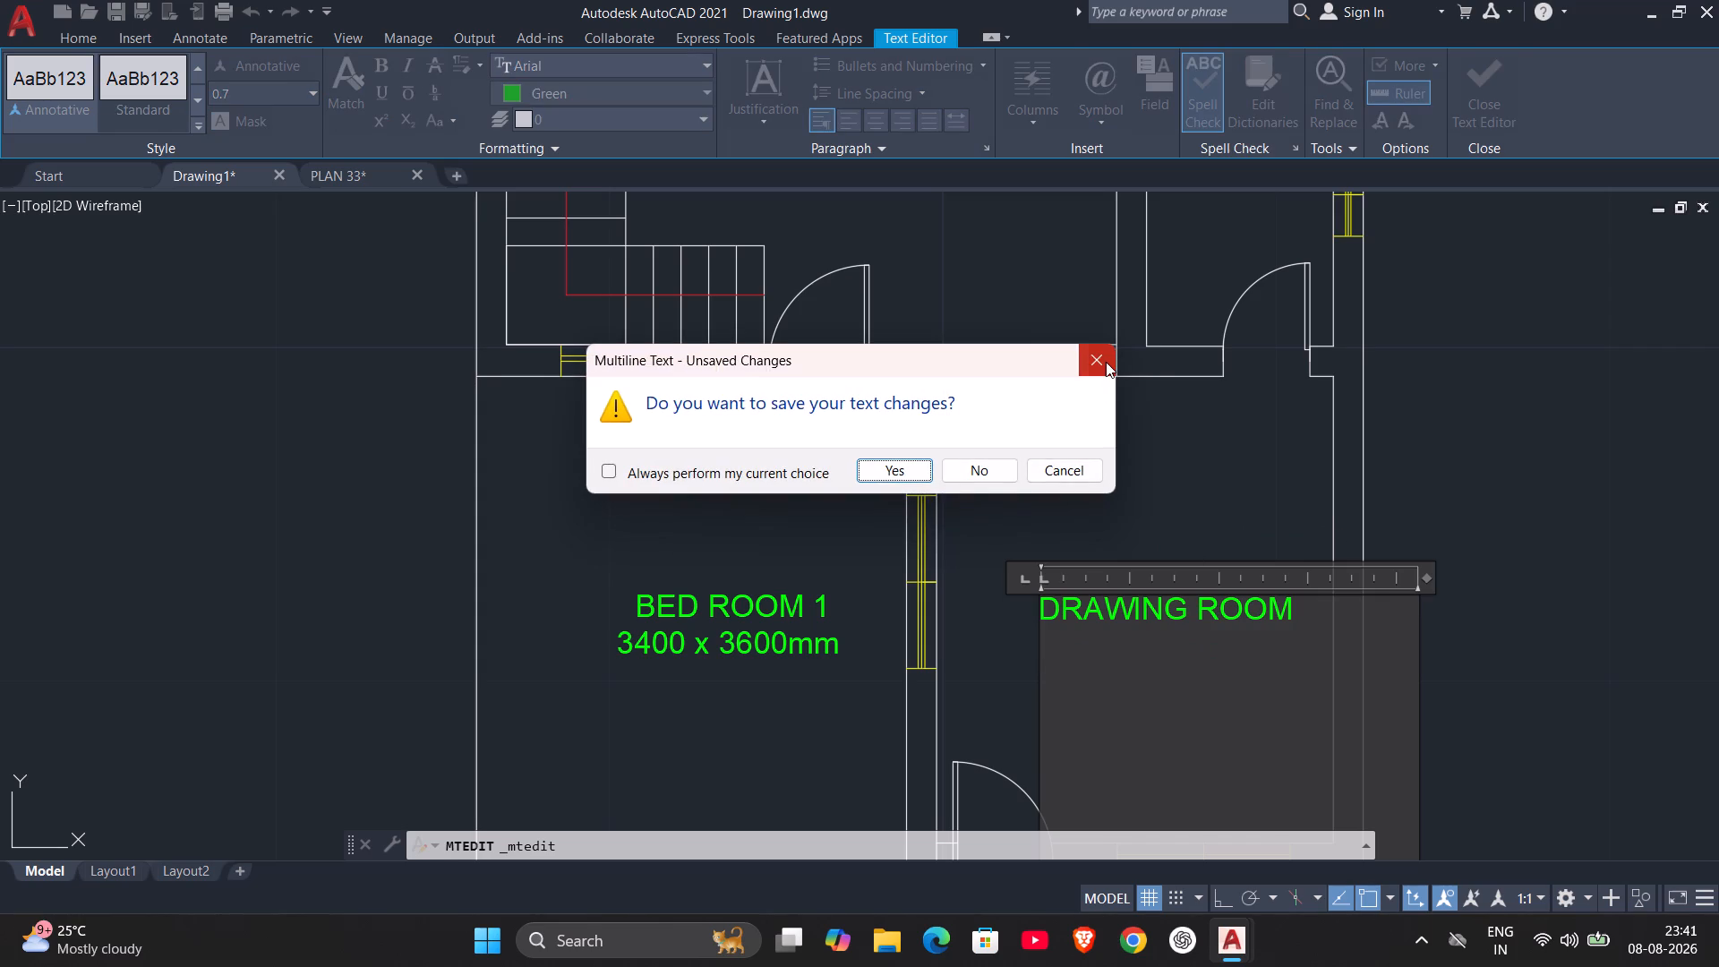
pyautogui.click(1106, 362)
pyautogui.click(1223, 494)
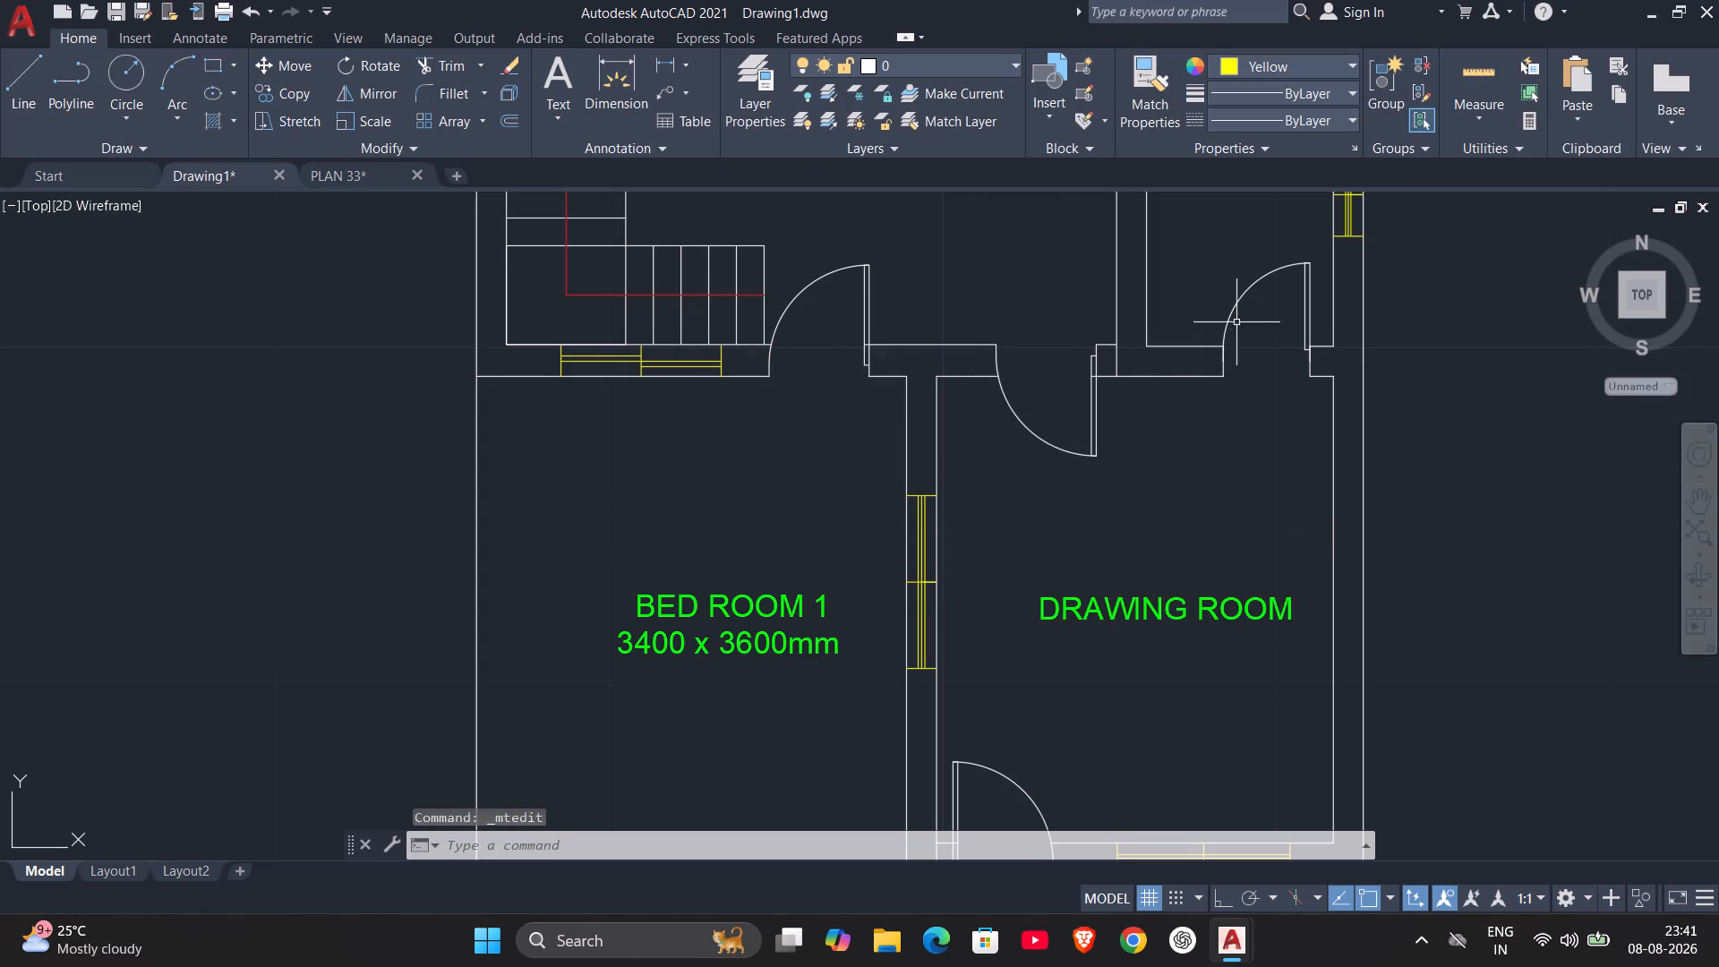
# Measure the drawing room's interior width and length with the quick measuring tool.
pyautogui.scroll(-1, 1210, 463)
pyautogui.moveTo(1211, 465); pyautogui.dragTo(973, 471, button='middle')
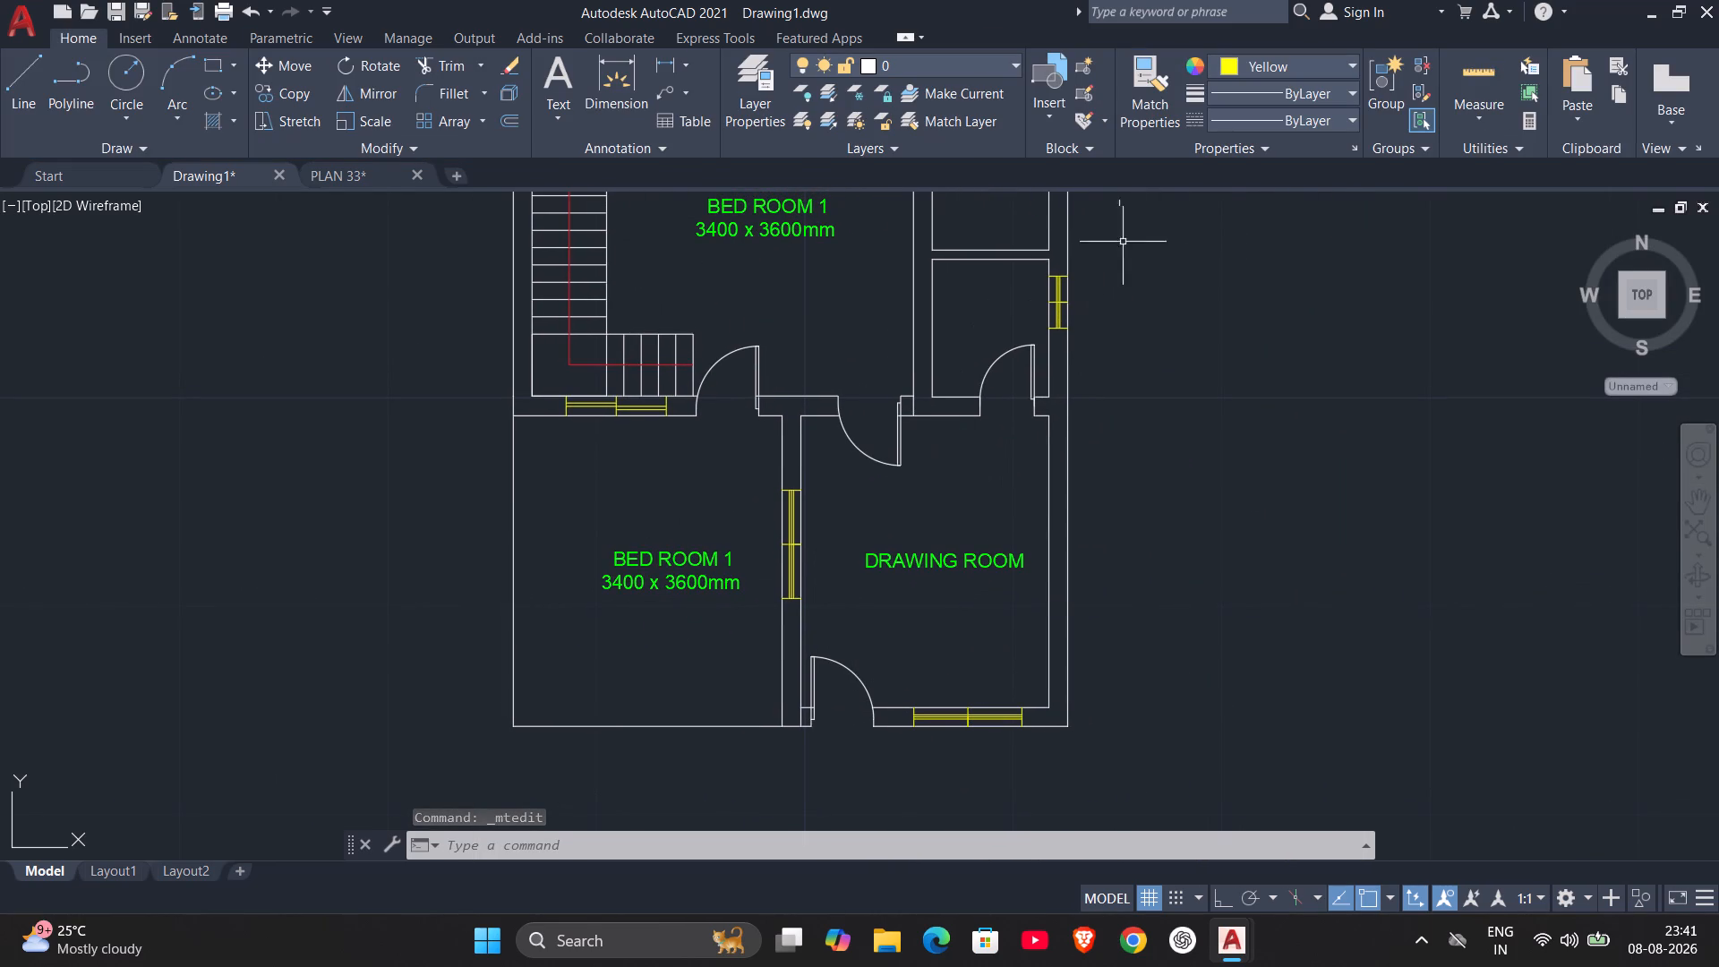
pyautogui.click(1464, 57)
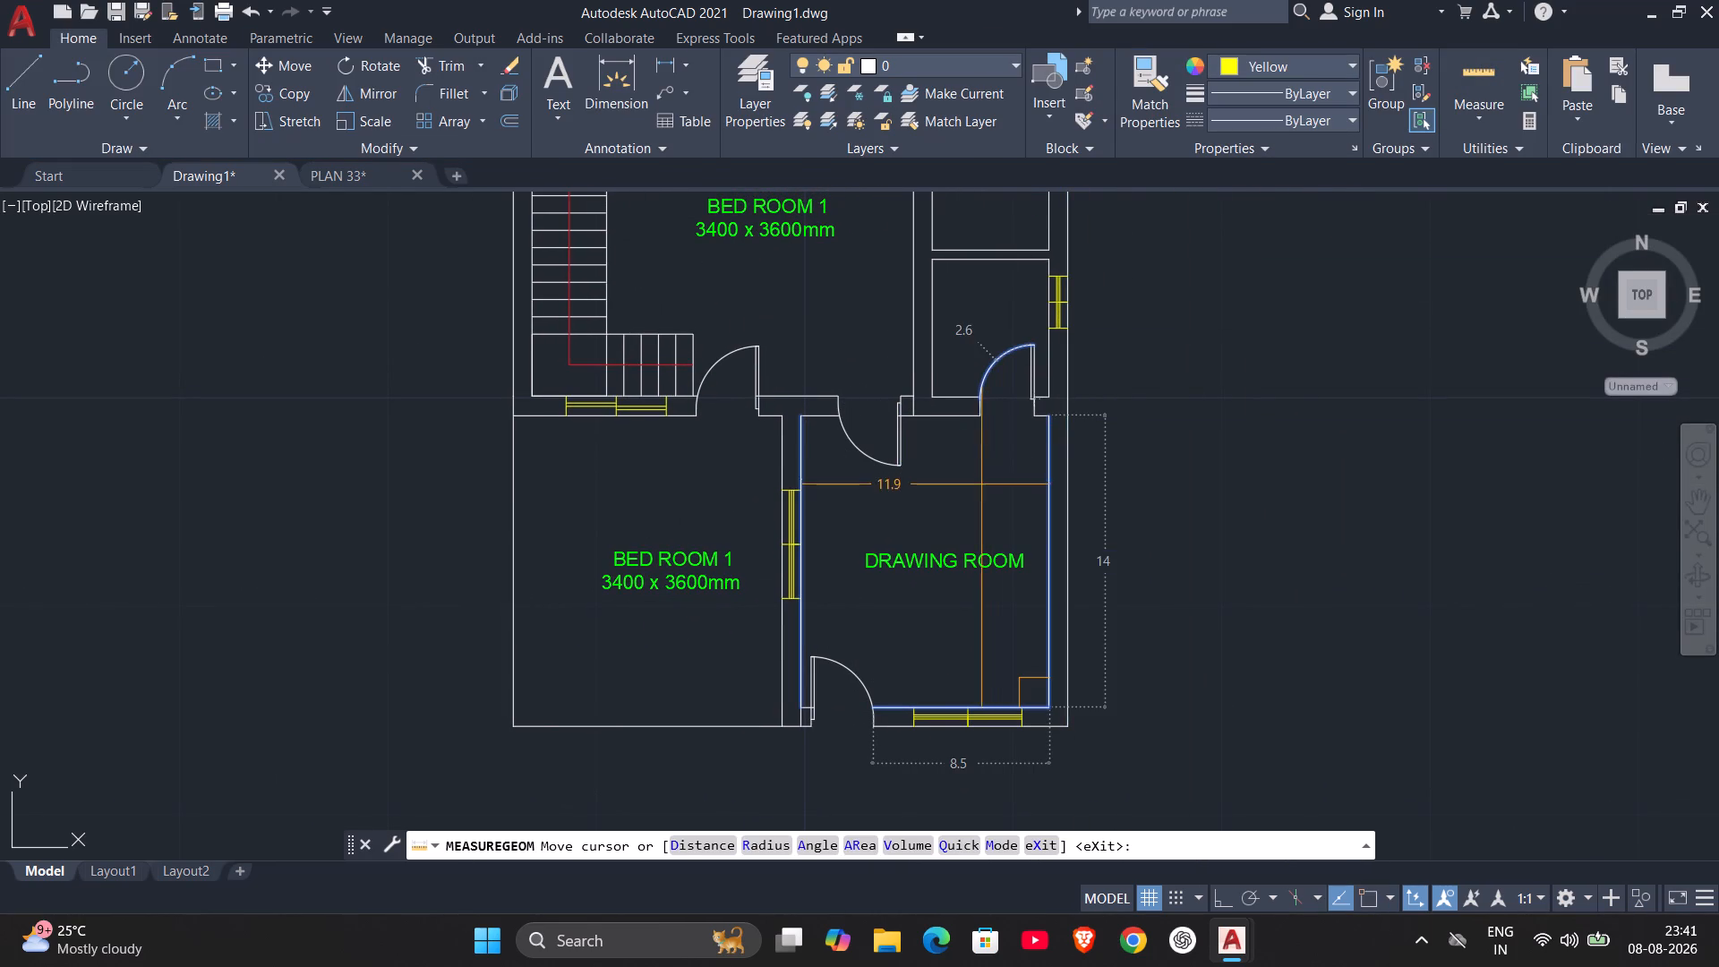
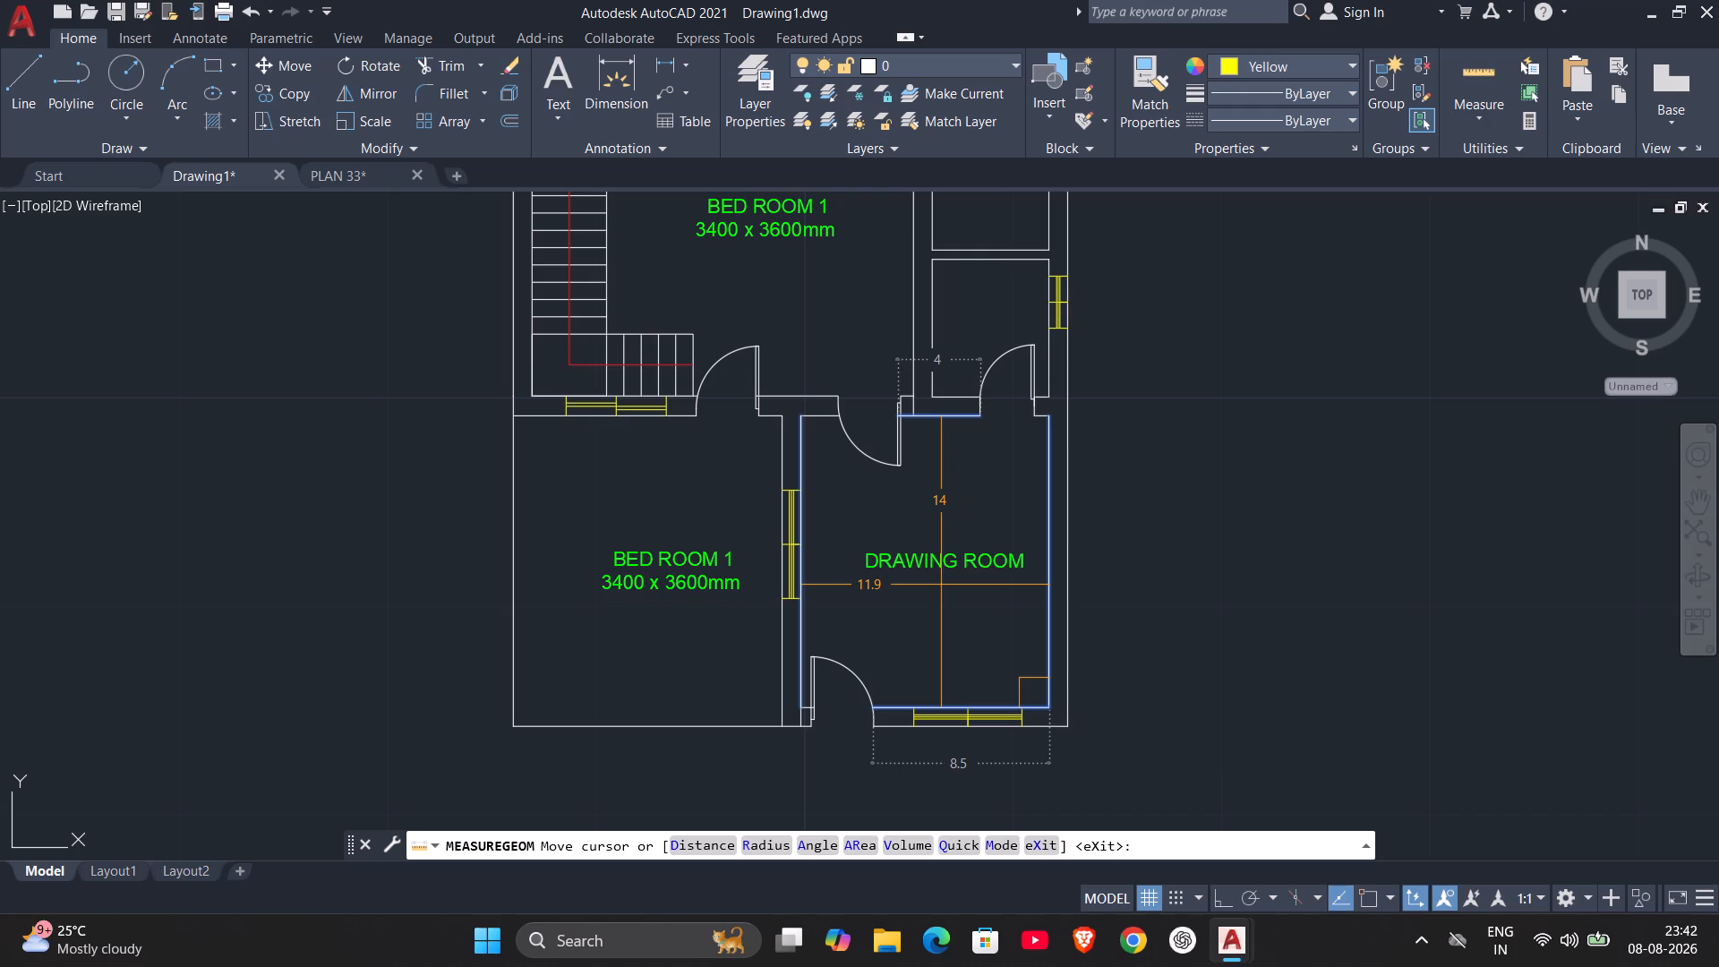
# Add the size line 11,9 x 14 beneath the name in the DRAWING ROOM label.
pyautogui.press('Escape')
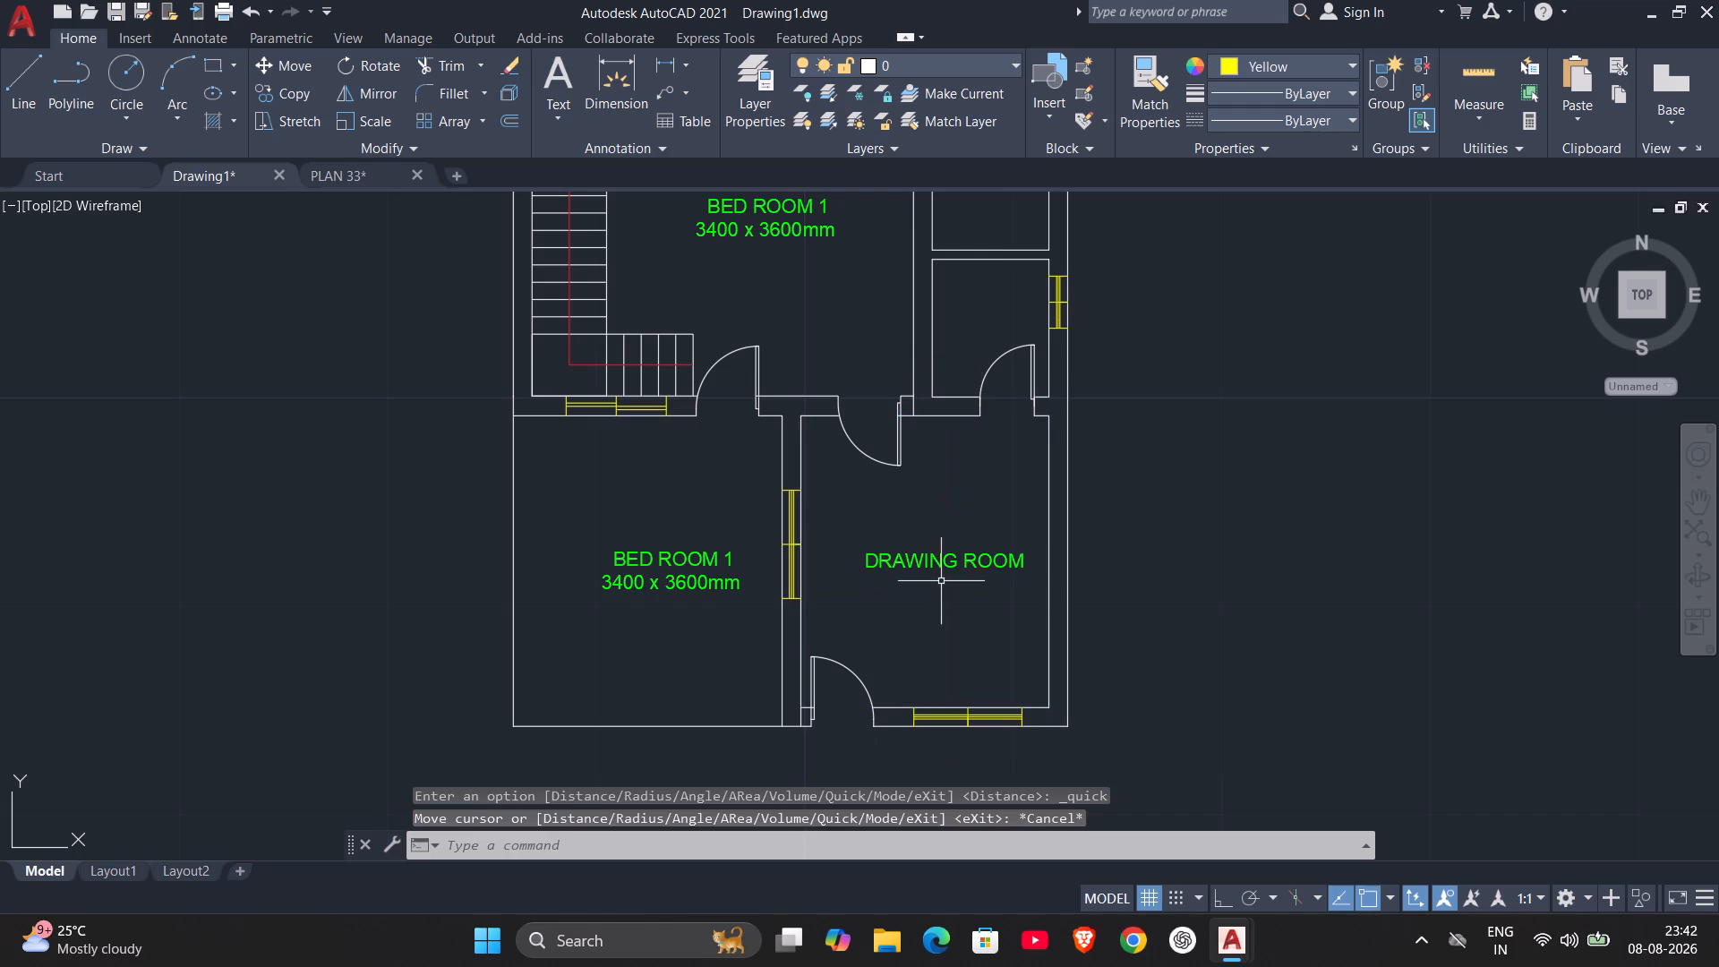
pyautogui.doubleClick(947, 555)
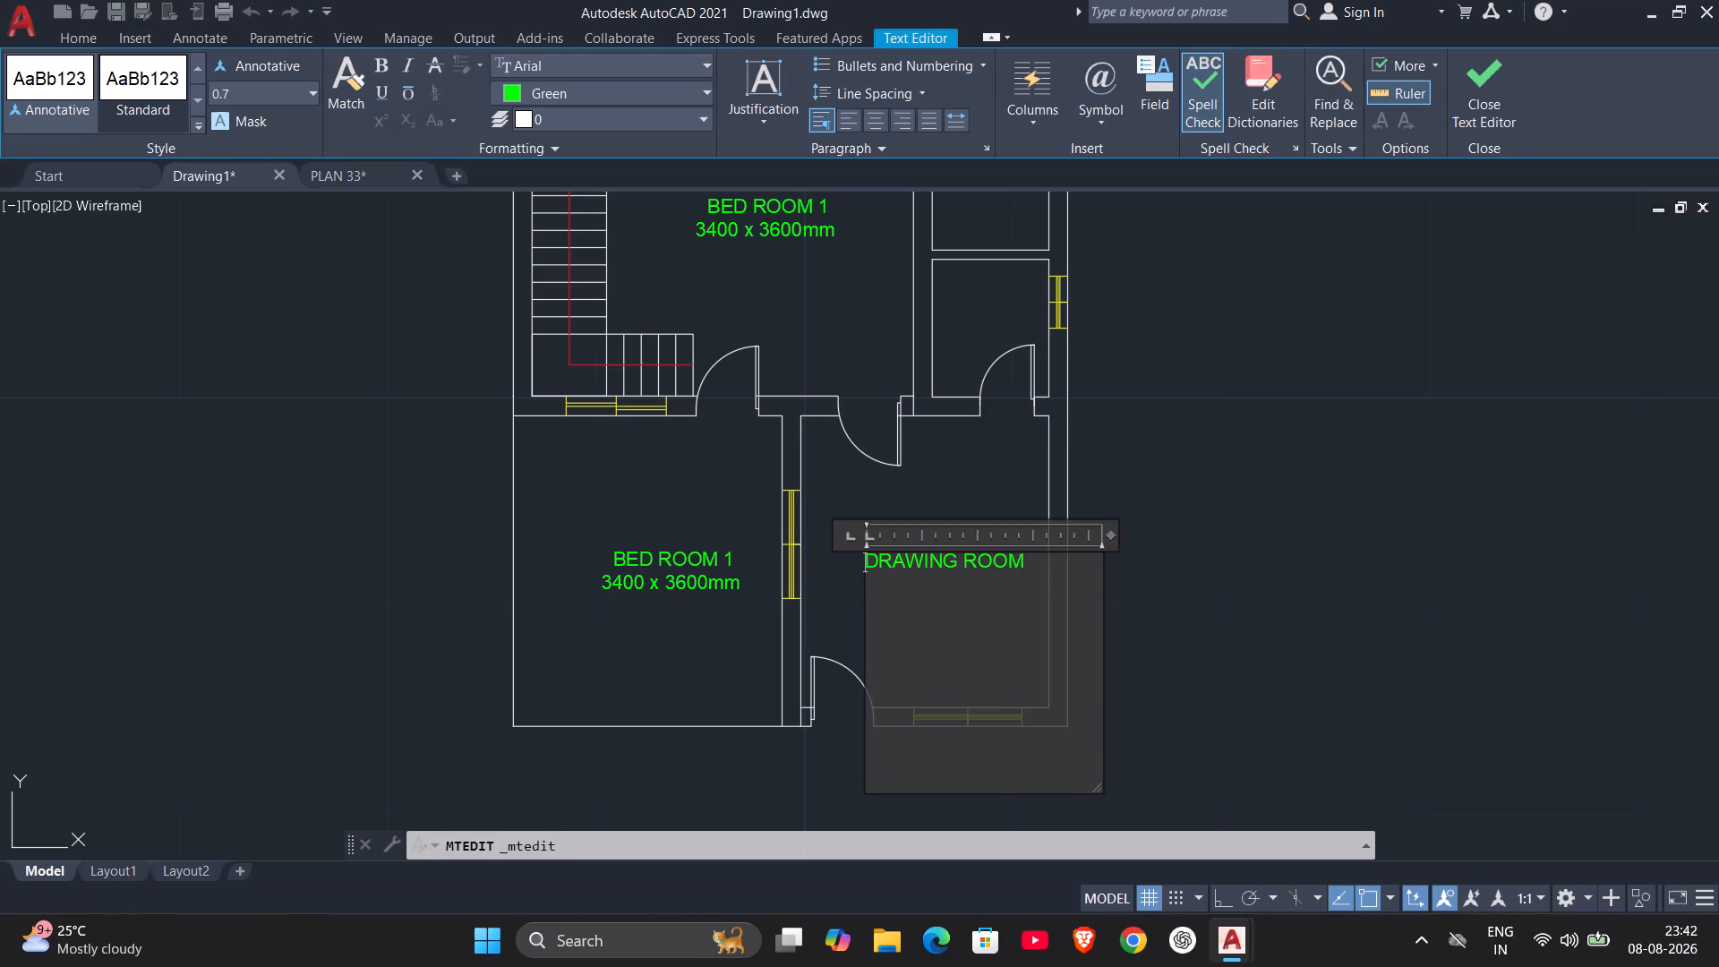
pyautogui.click(1031, 563)
pyautogui.press('Return')
pyautogui.press('1')
pyautogui.press('1')
pyautogui.press('BackSpace')
pyautogui.press('BackSpace')
pyautogui.write('11,9')
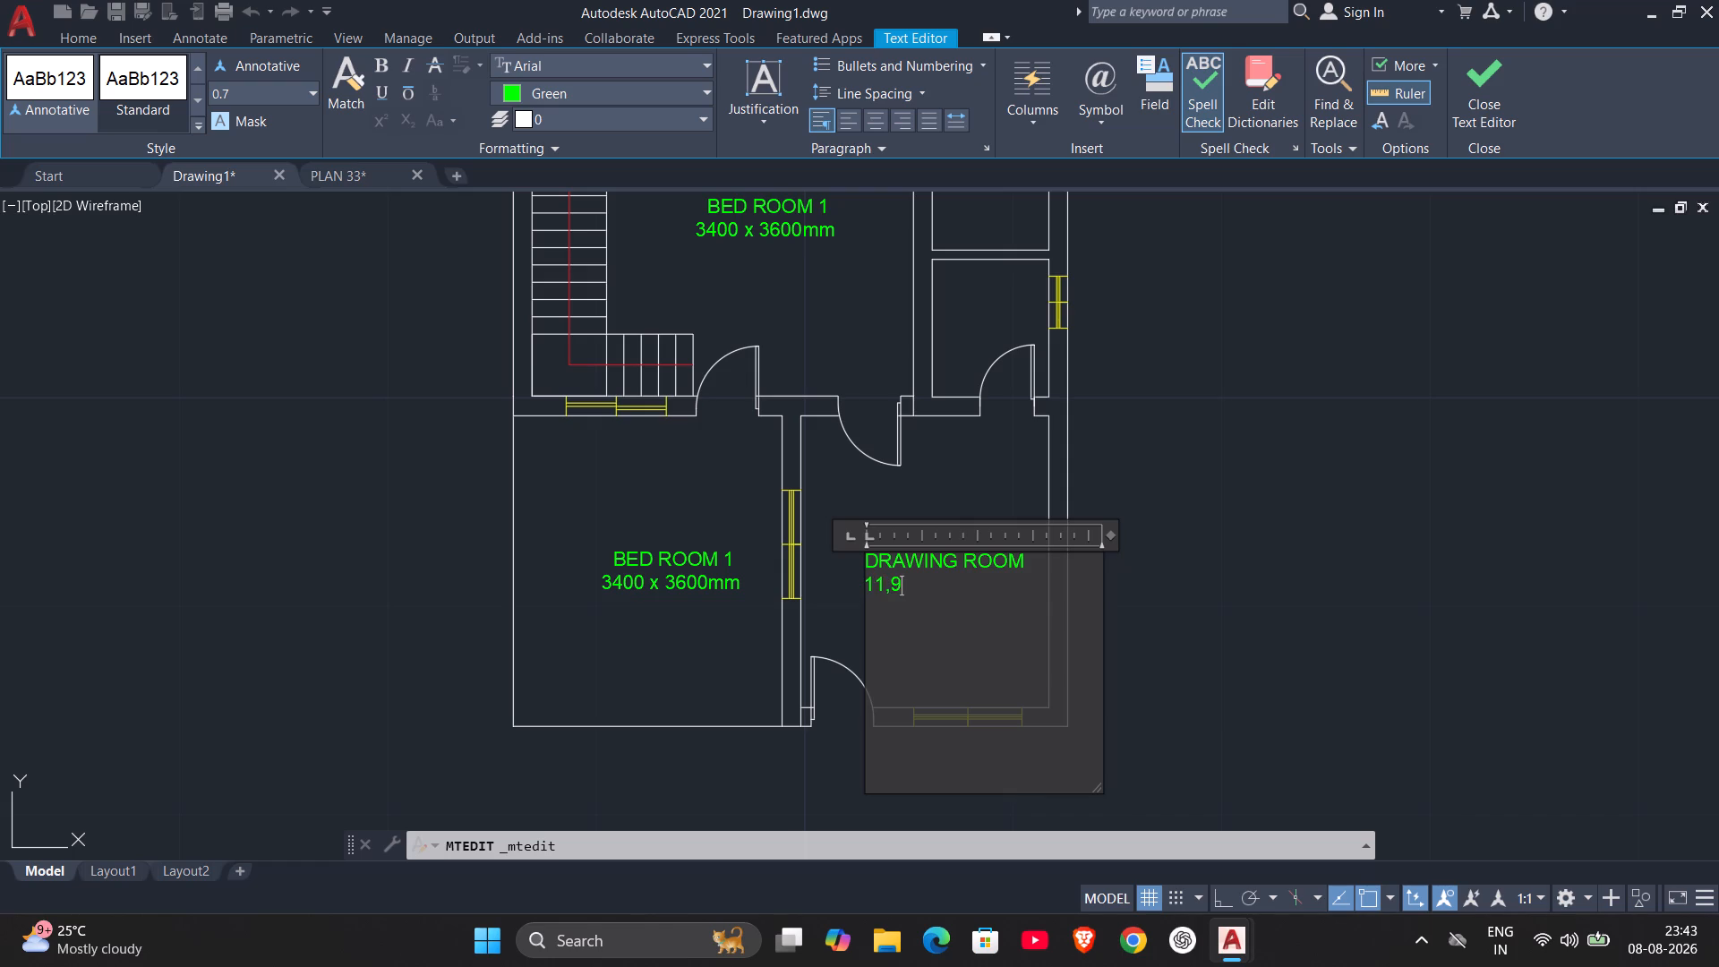
pyautogui.press('space')
pyautogui.write('x')
pyautogui.press('space')
pyautogui.write('14')
pyautogui.press('space')
pyautogui.press('BackSpace')
# Indent the 11,9 x 14 line with five spaces to centre it under DRAWING ROOM, and close the text editor.
pyautogui.press('Left')
pyautogui.press('Left')
pyautogui.press('Left')
pyautogui.press('Left')
pyautogui.press('Left')
pyautogui.press('Left')
pyautogui.press('Left')
pyautogui.press('Left')
pyautogui.press('Left')
pyautogui.press('space')
pyautogui.press('space')
pyautogui.press('space')
pyautogui.press('space')
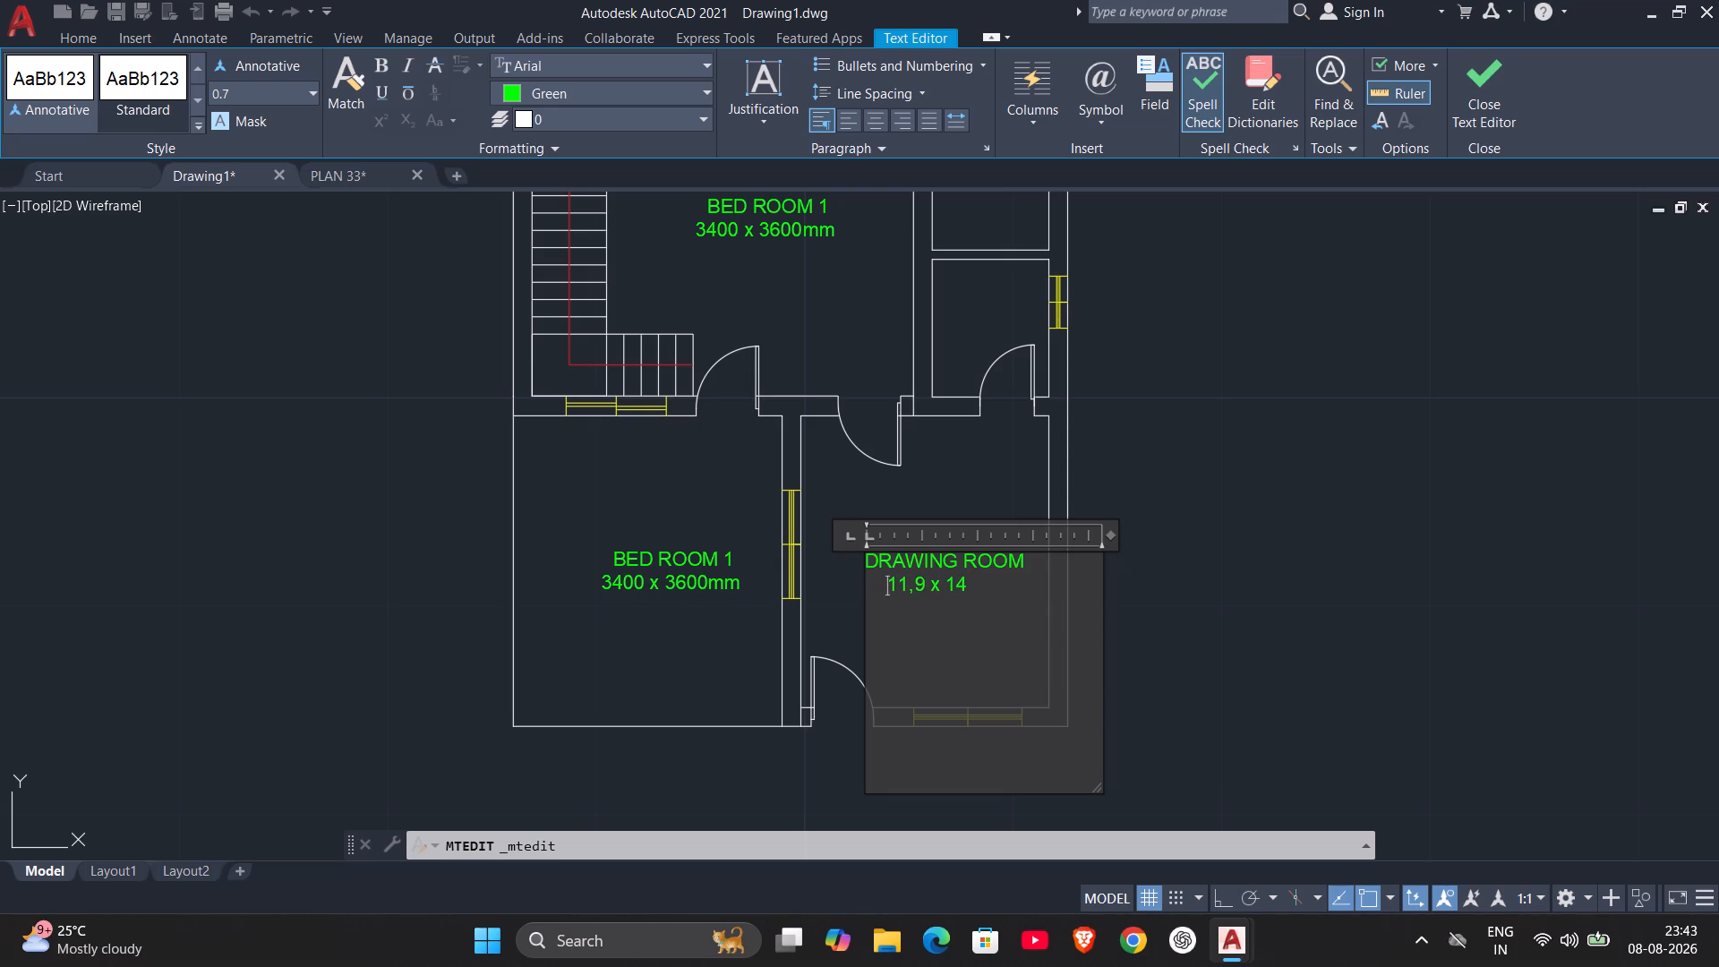
pyautogui.press('space')
pyautogui.click(1260, 515)
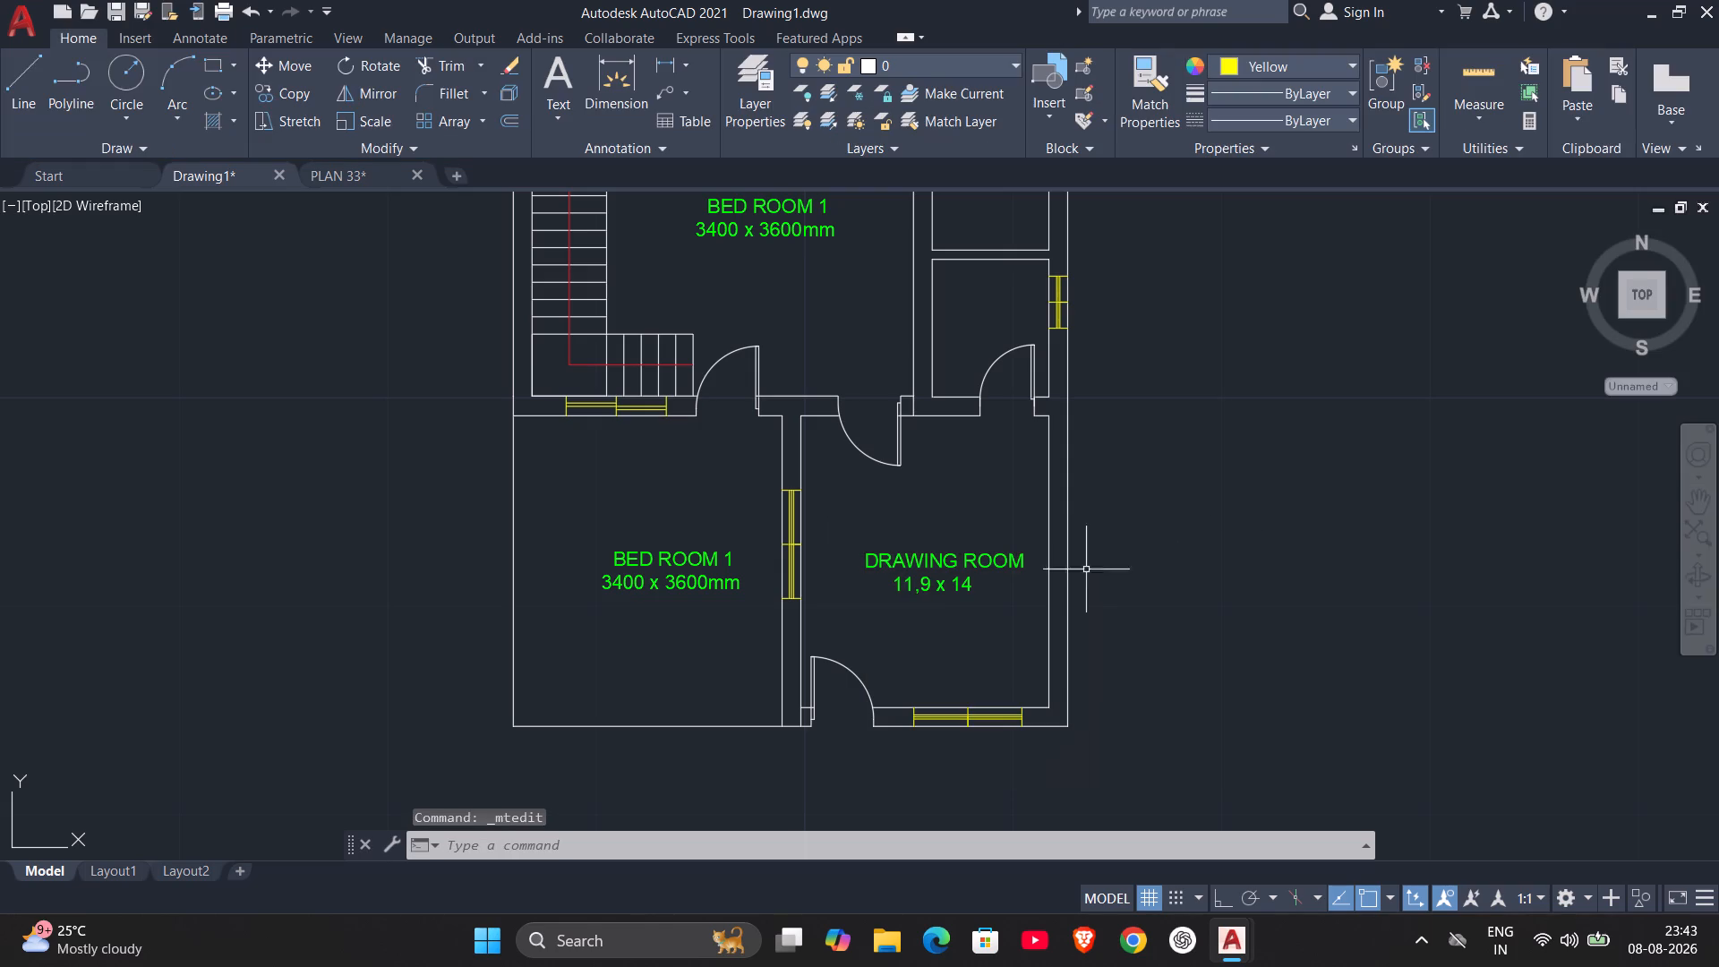
# Scale the DRAWING ROOM label down freehand to a little over half its size, using a base point at its upper-left corner.
pyautogui.click(907, 560)
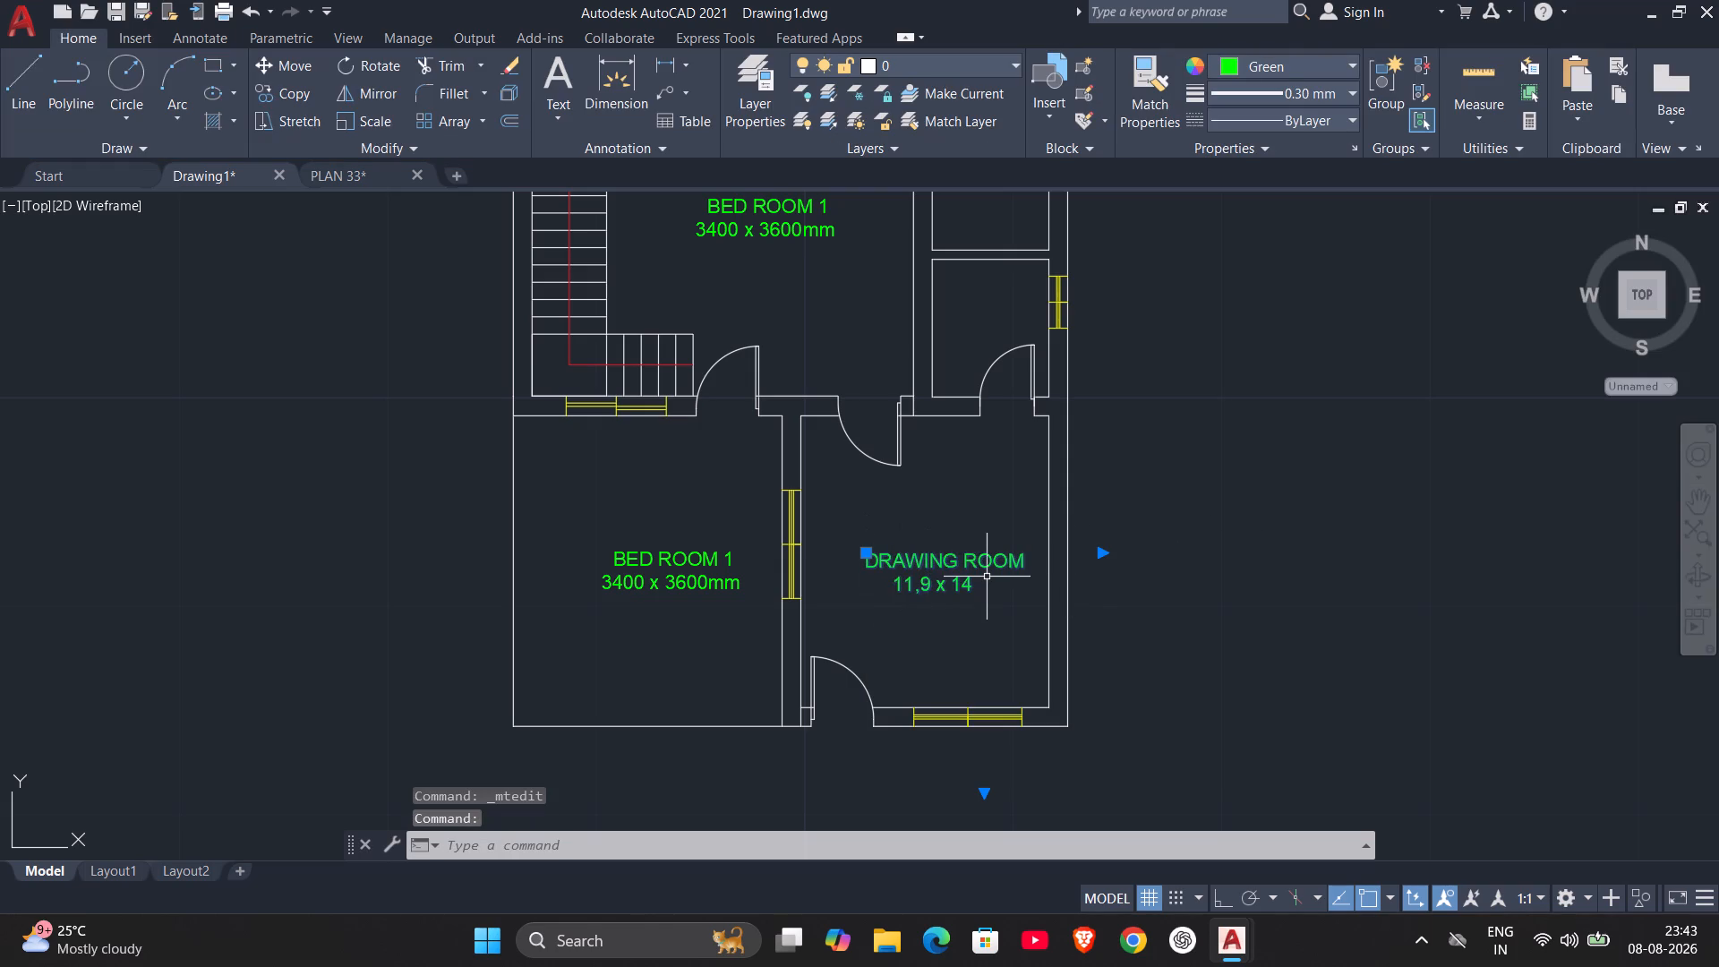
pyautogui.write('sc')
pyautogui.press('Return')
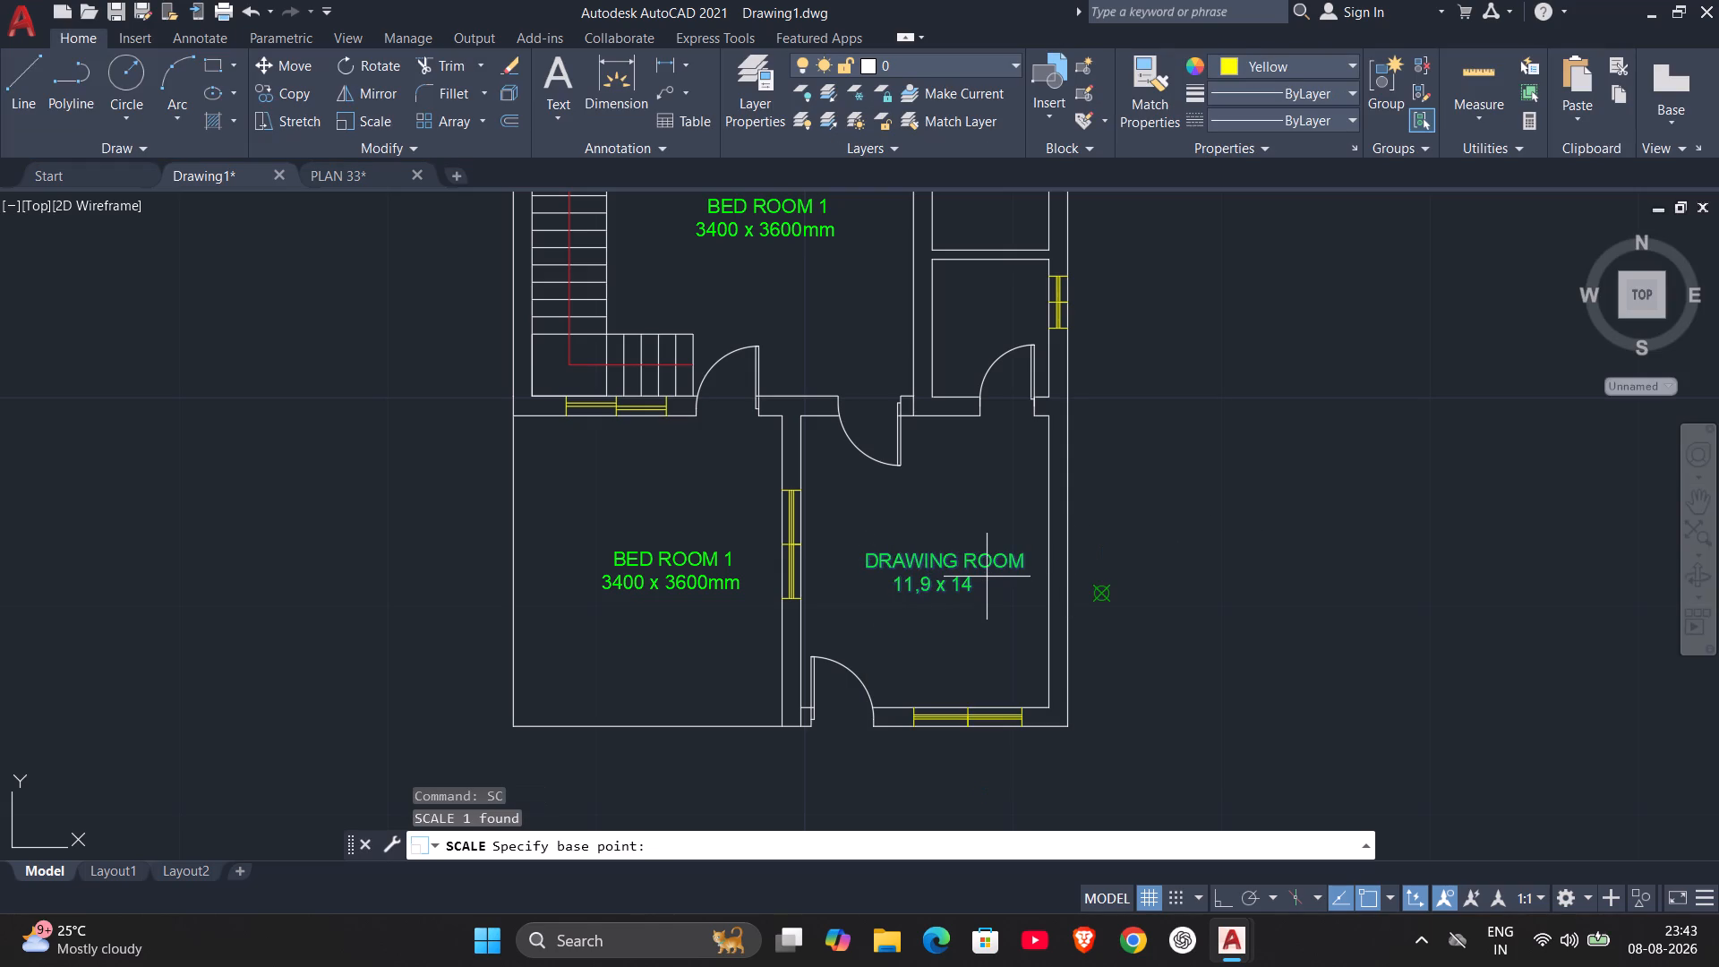
pyautogui.click(919, 561)
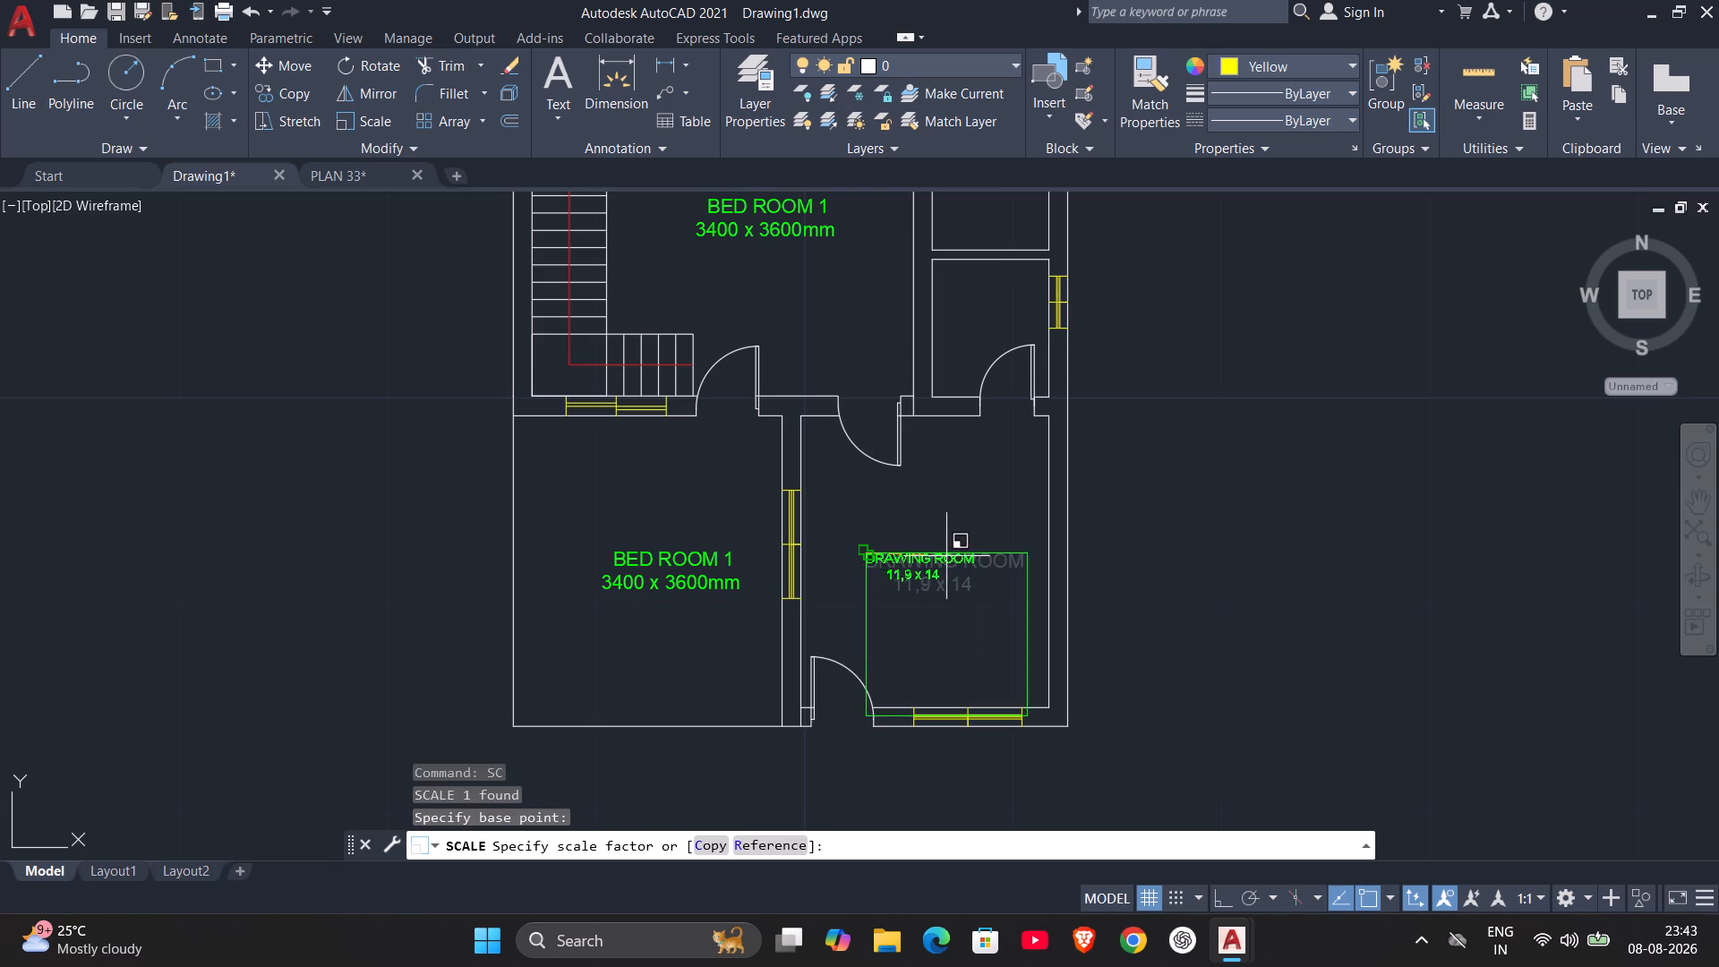
pyautogui.click(940, 561)
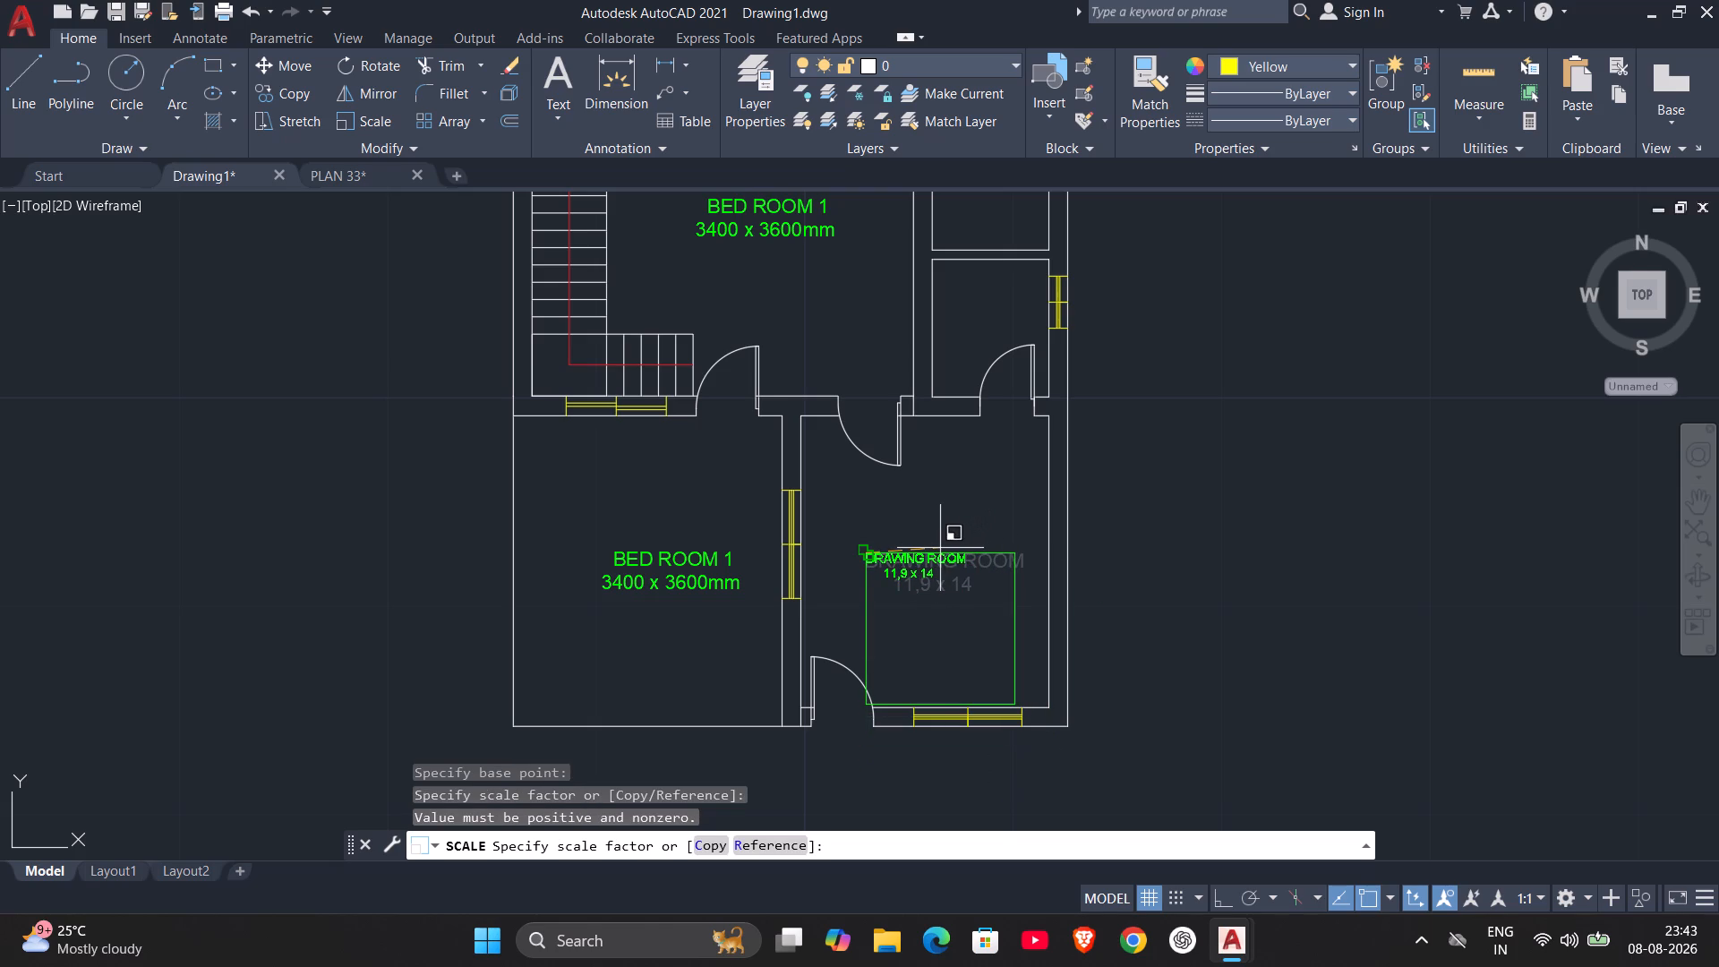
pyautogui.click(940, 548)
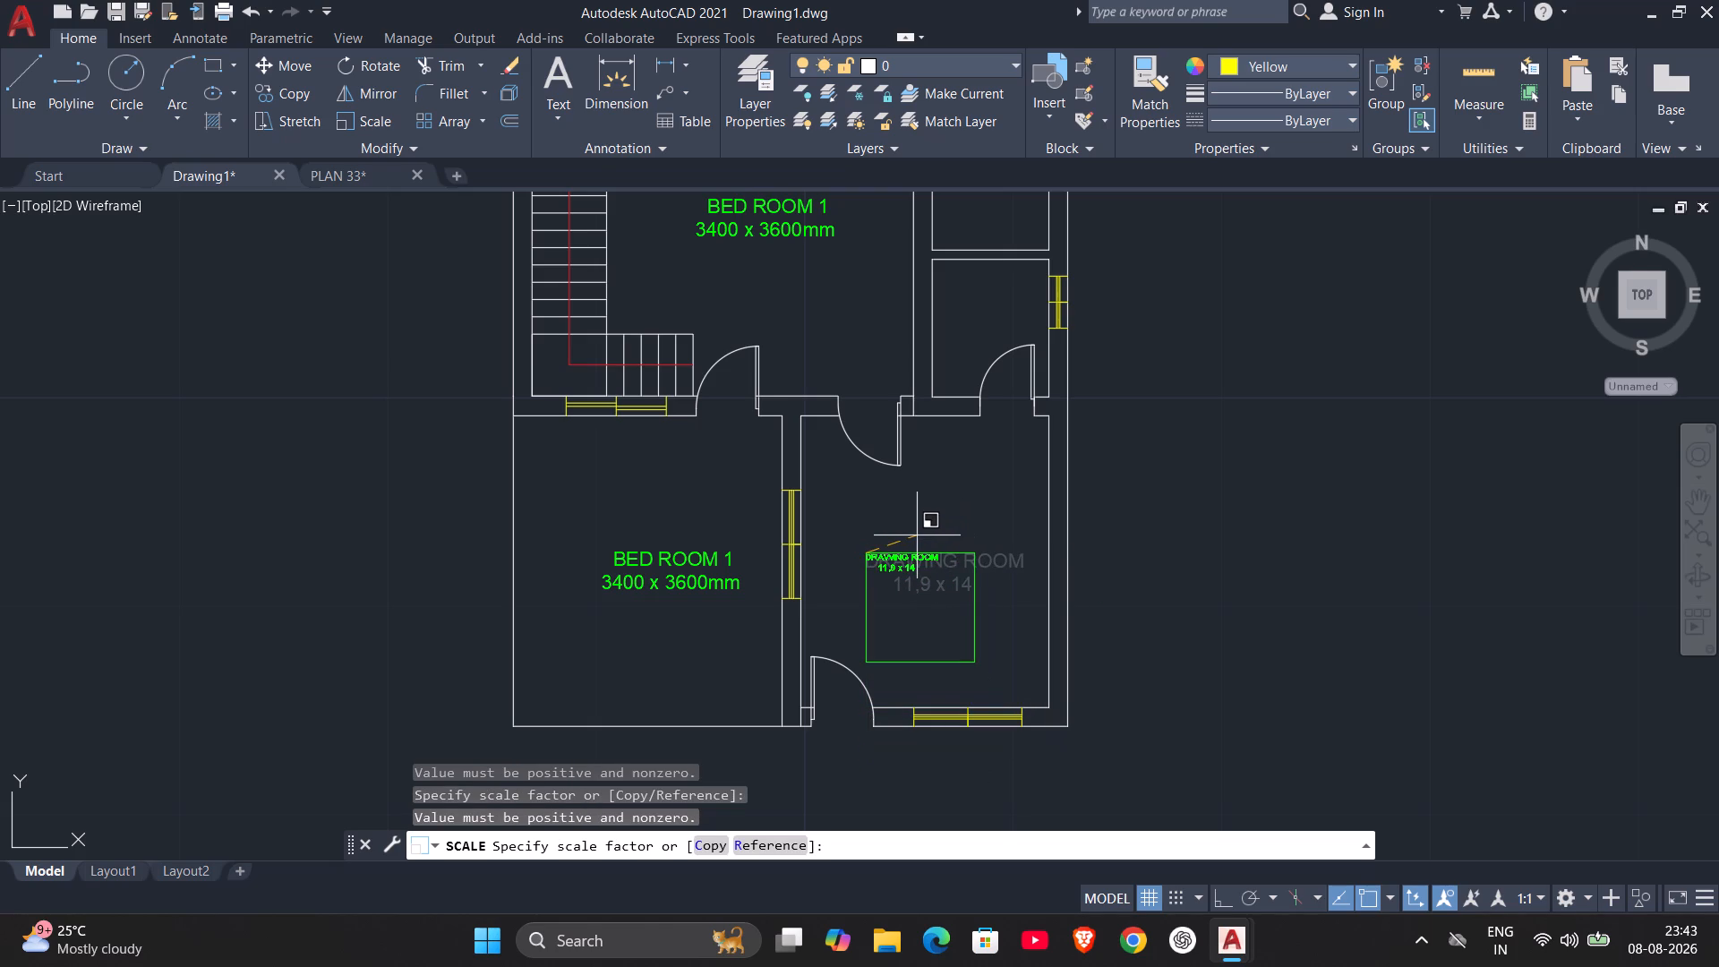
pyautogui.click(928, 533)
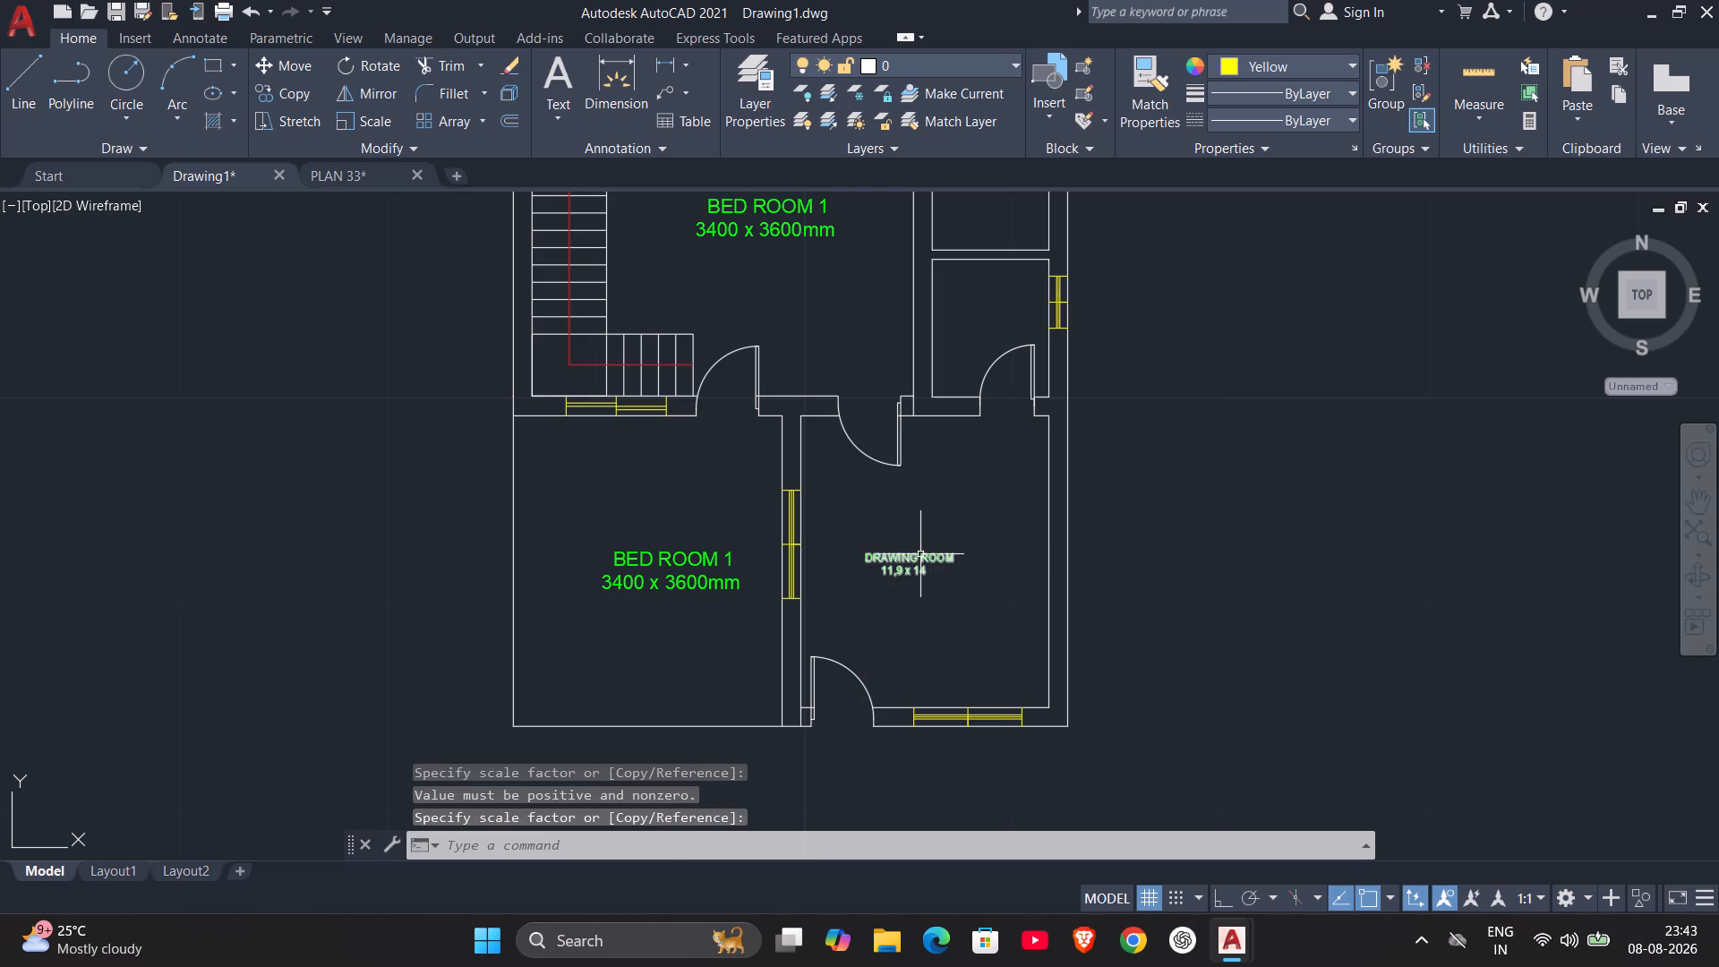
# Move the reduced DRAWING ROOM label slightly northeast so it sits near the middle of the room.
pyautogui.click(920, 554)
pyautogui.moveTo(910, 564); pyautogui.dragTo(933, 549)
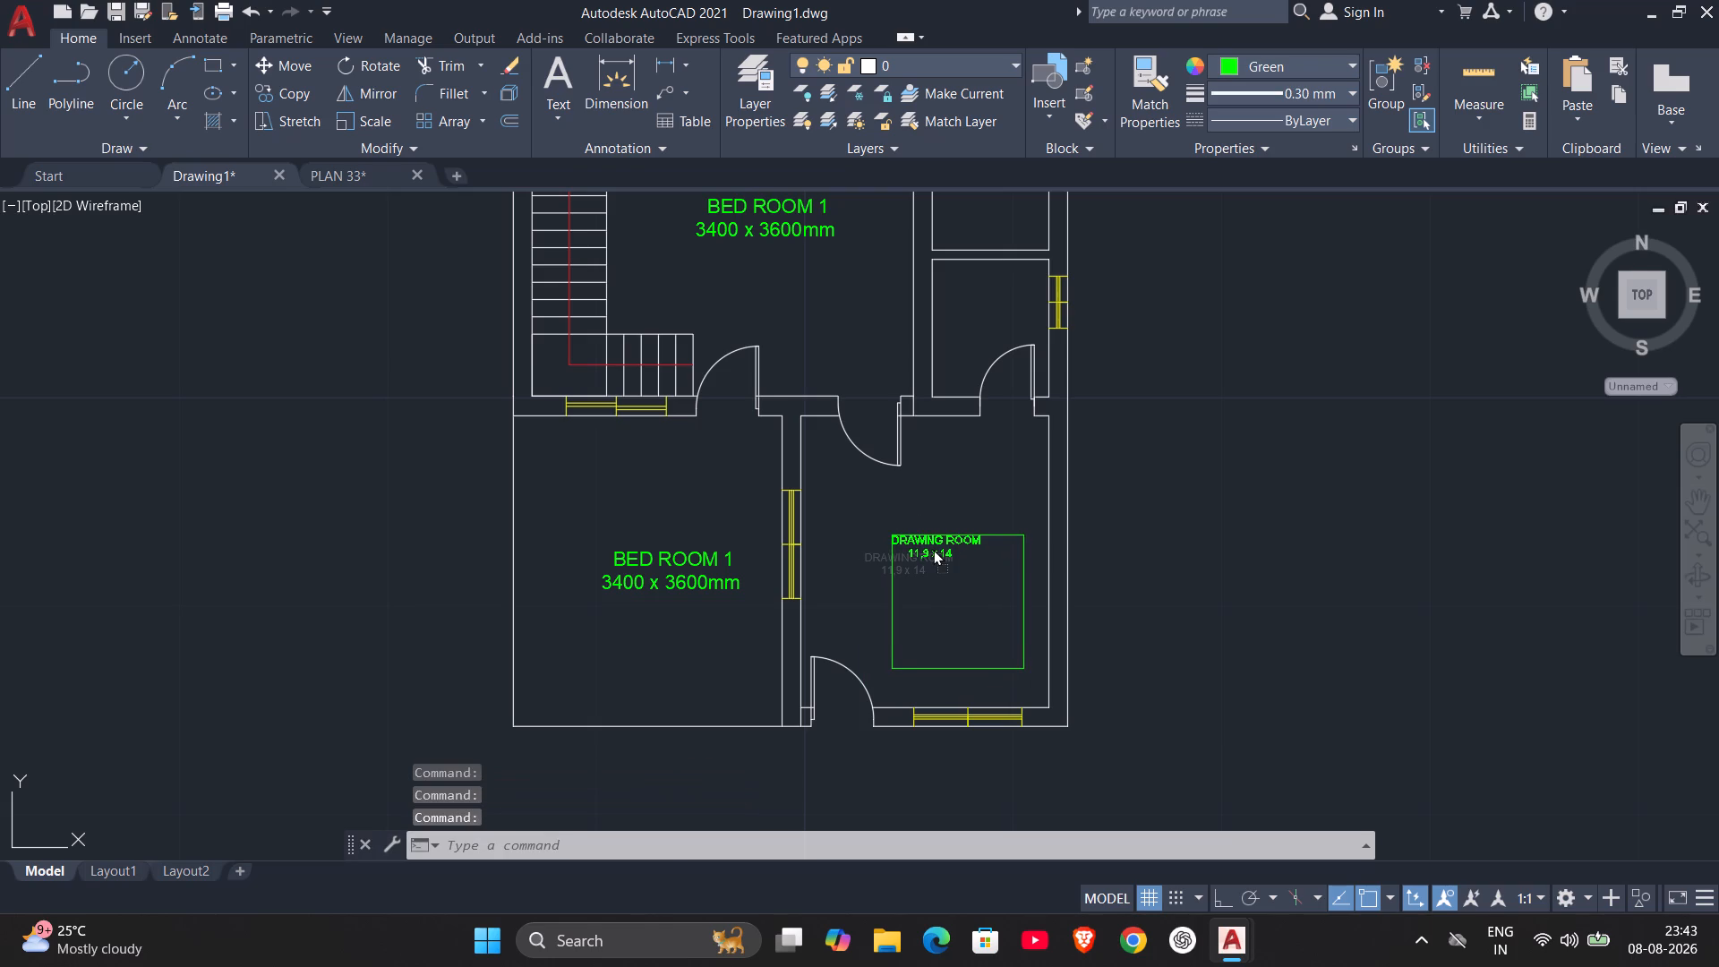
pyautogui.moveTo(933, 549); pyautogui.dragTo(932, 551)
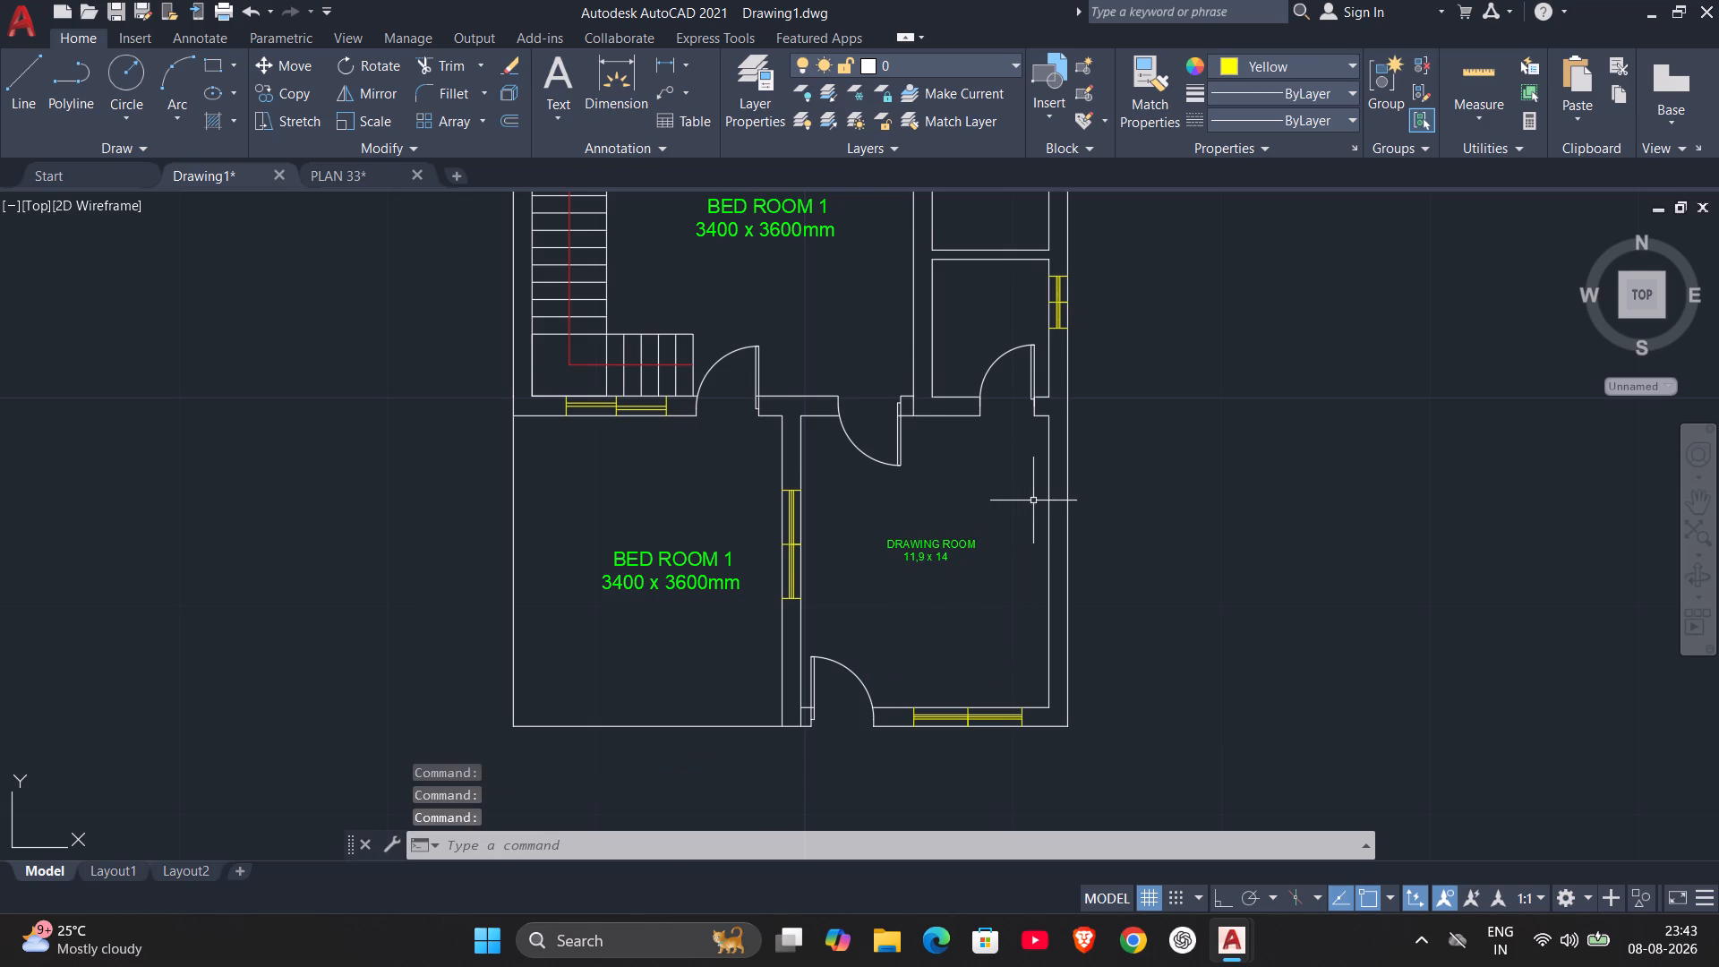
pyautogui.moveTo(1033, 501); pyautogui.dragTo(1079, 611, button='middle')
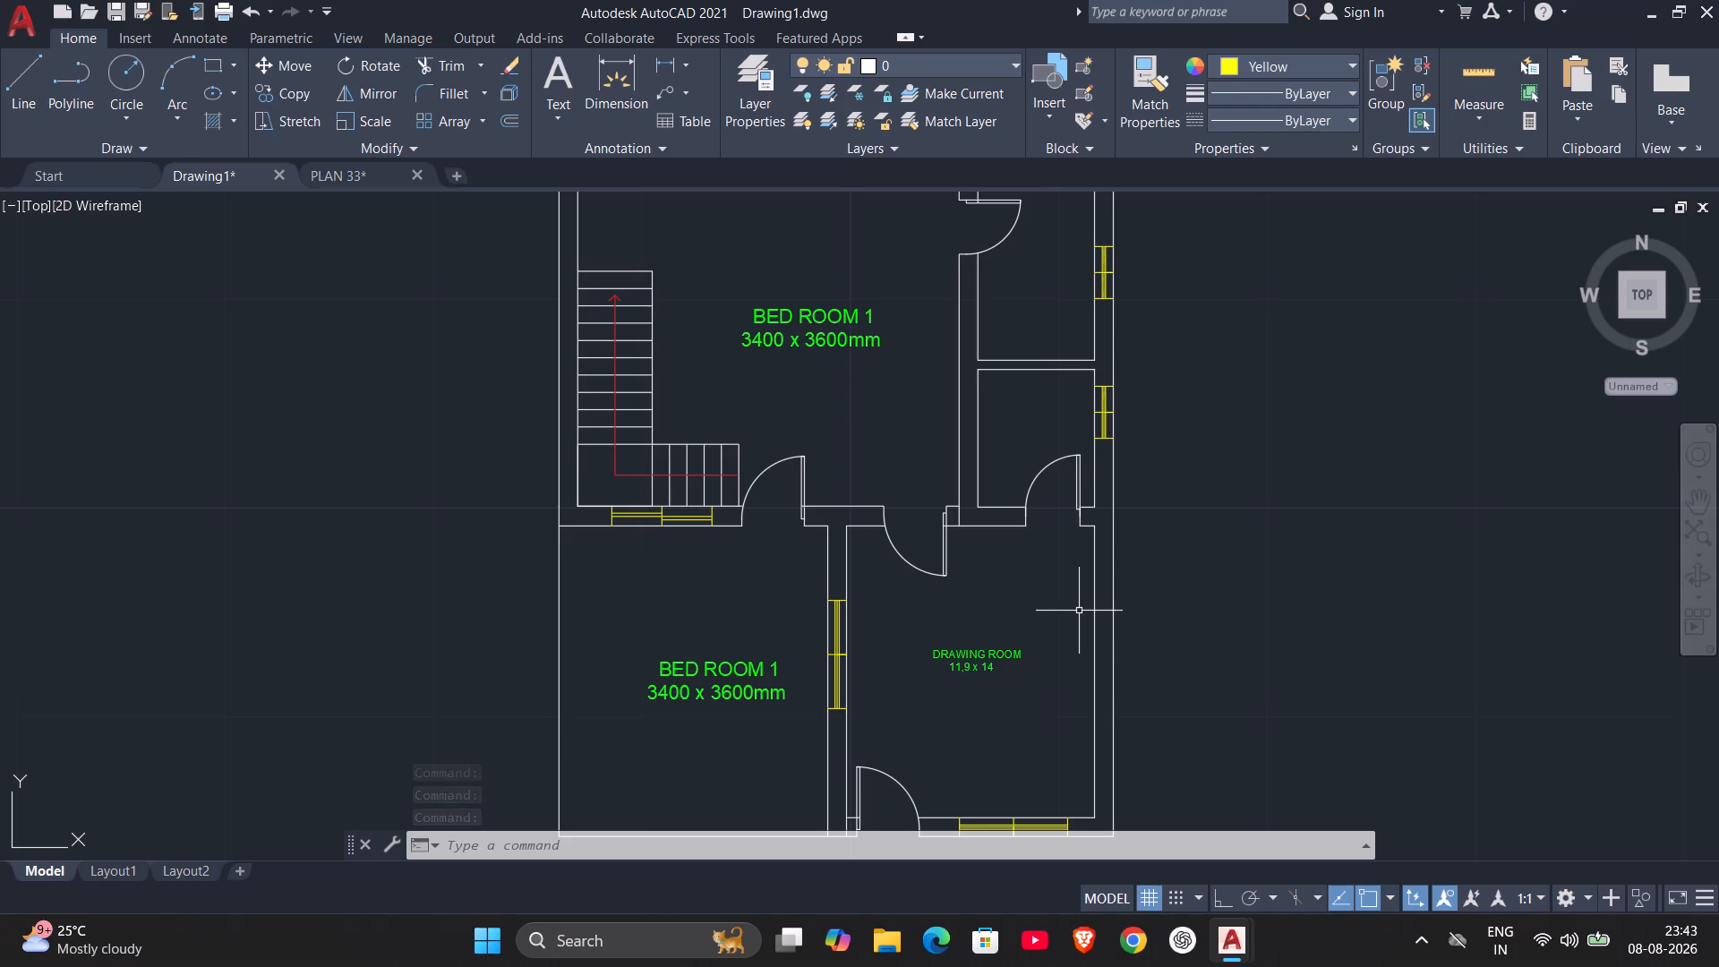
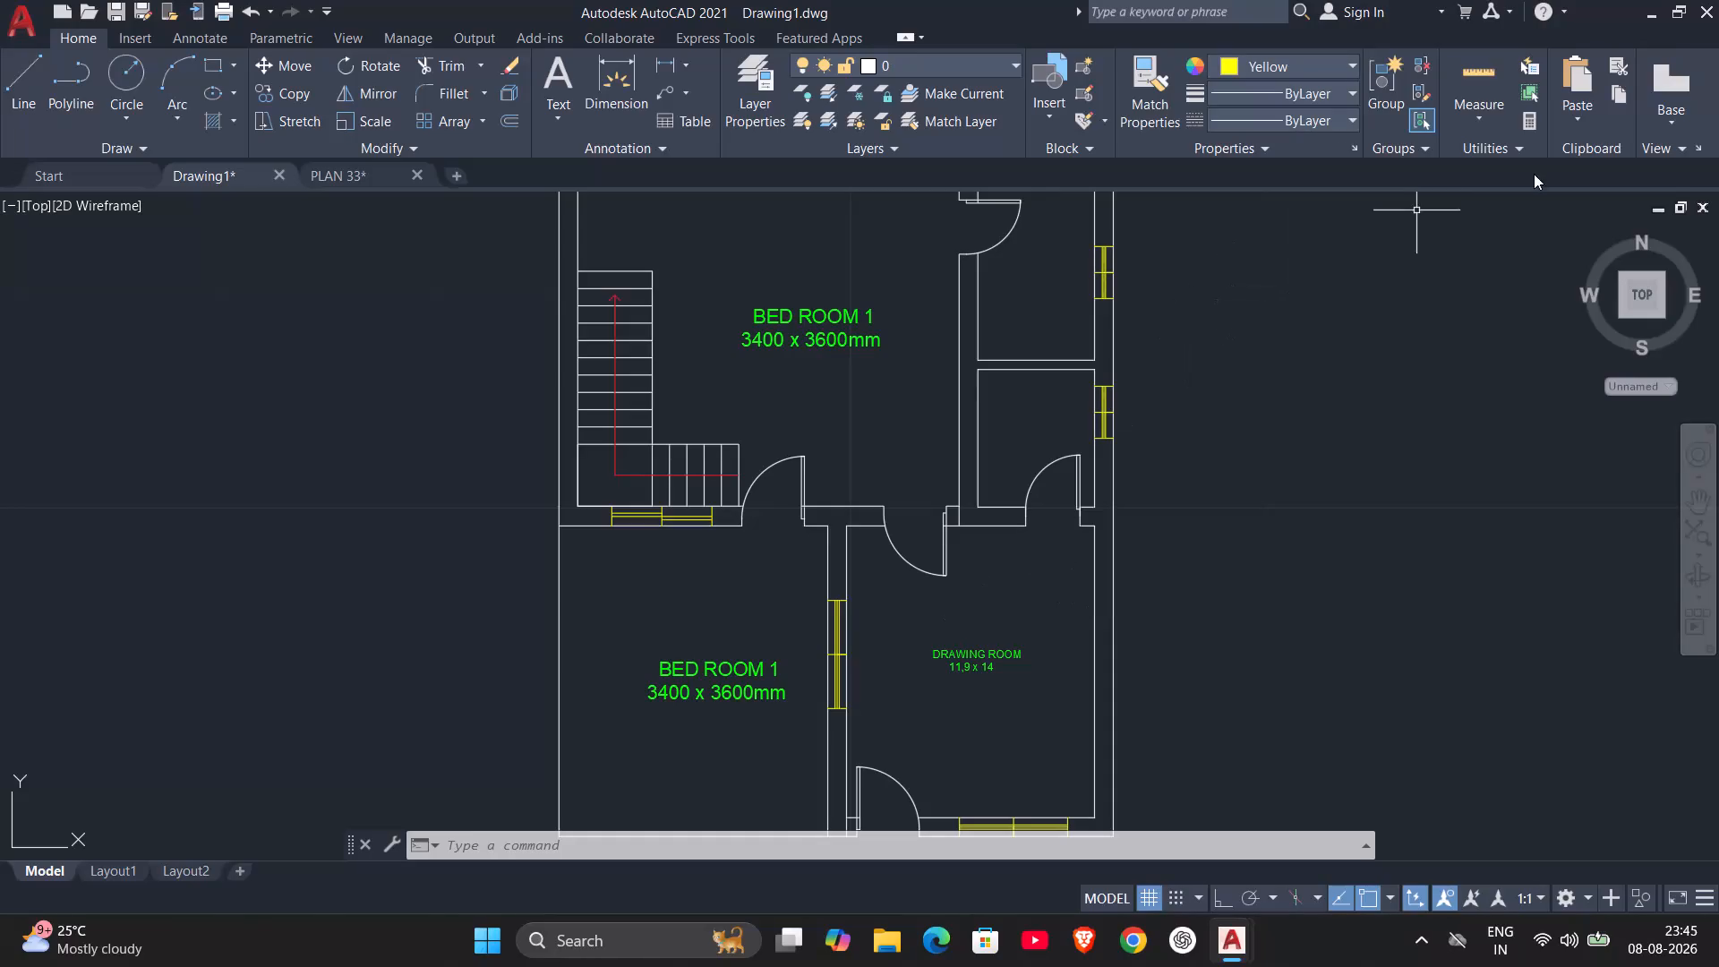
# Measure the interior width and depth of the room west of the DRAWING ROOM.
pyautogui.click(1458, 74)
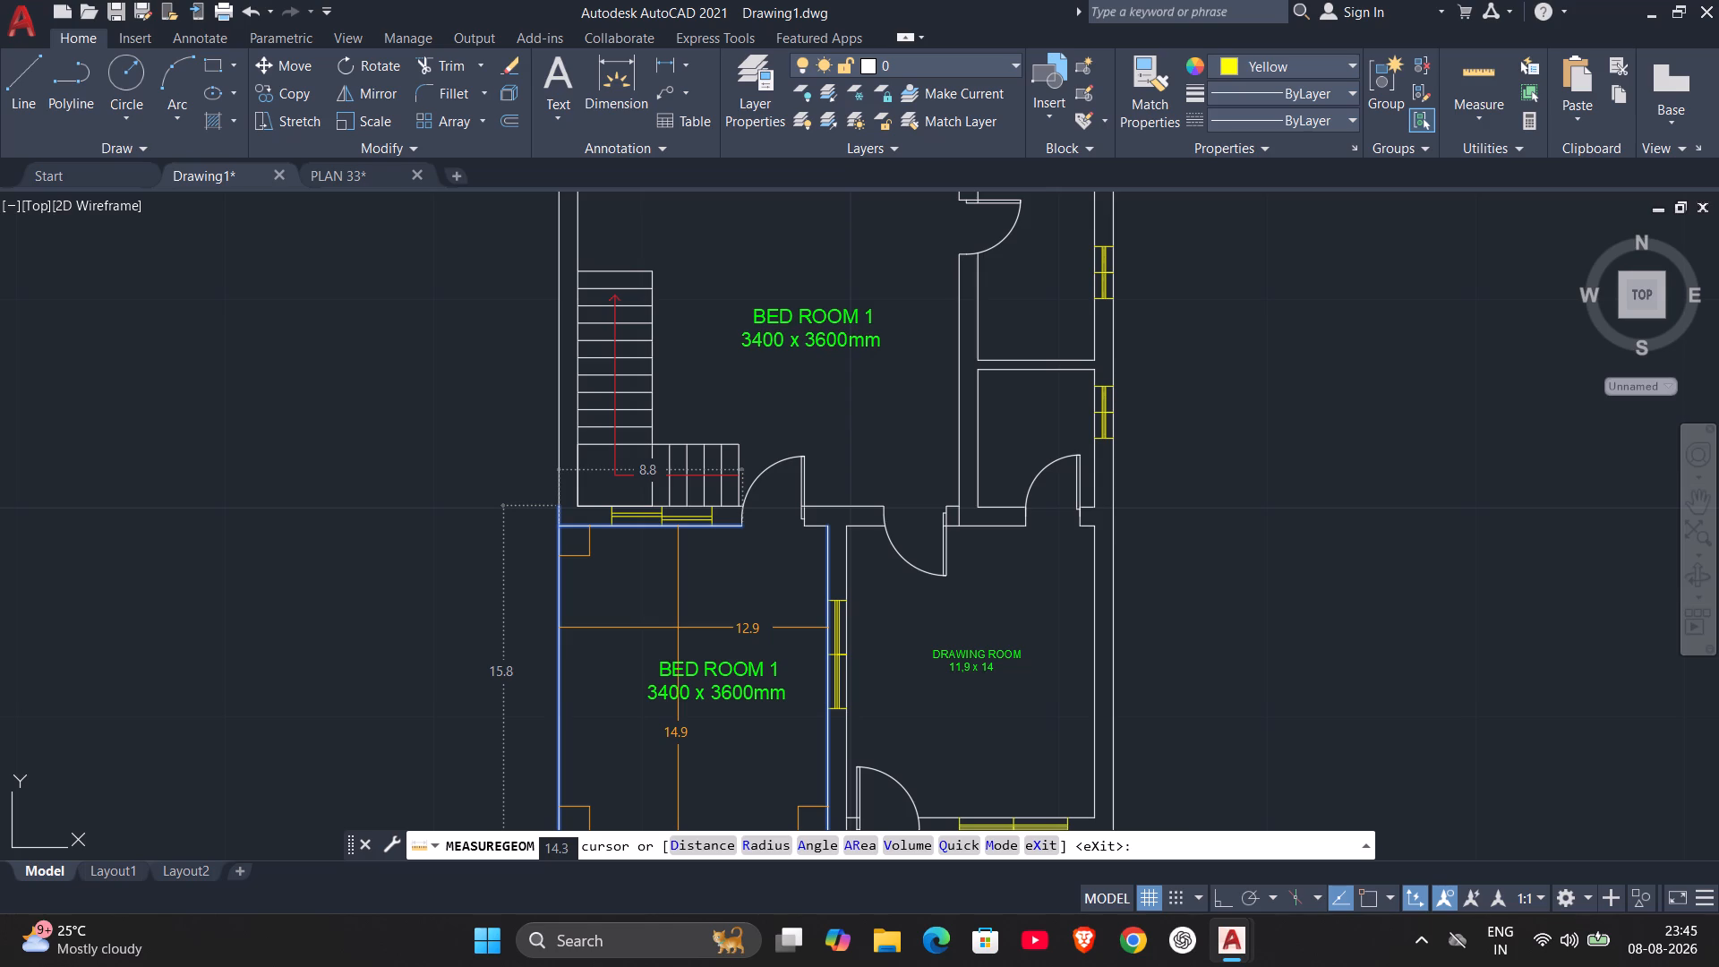
pyautogui.press('Escape')
# Change the name line of the BED ROOM 1 label in the room west of the DRAWING ROOM to CAR PORCH.
pyautogui.doubleClick(700, 681)
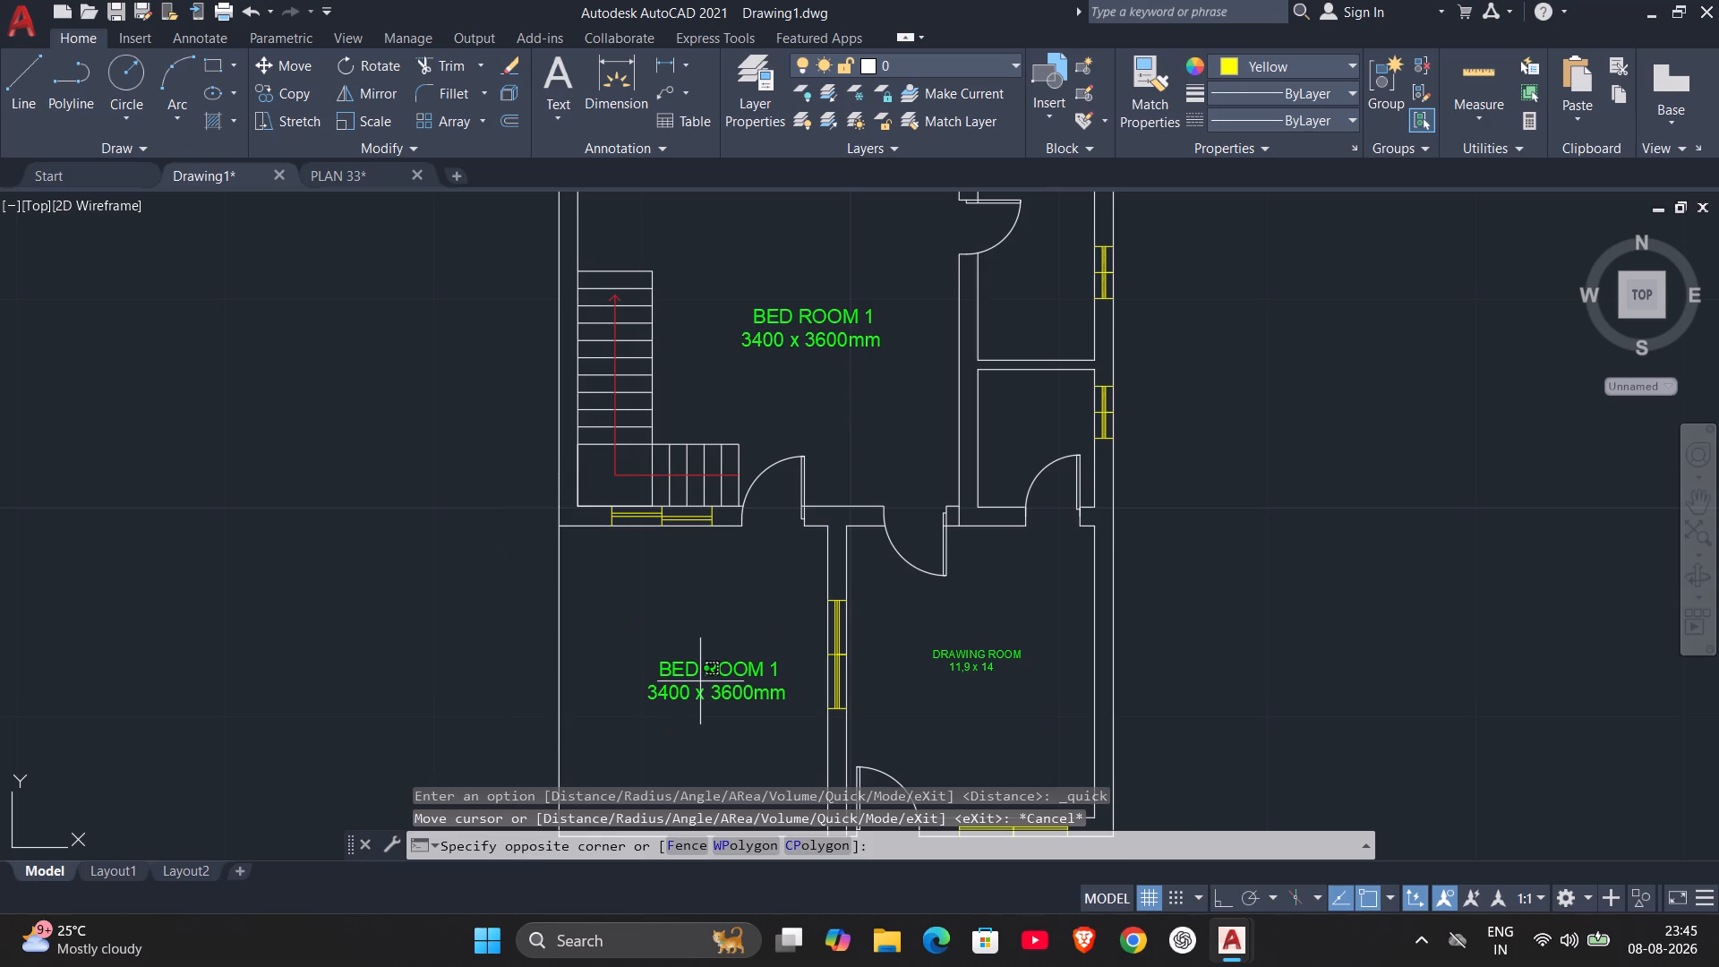
pyautogui.press('Escape')
pyautogui.doubleClick(710, 672)
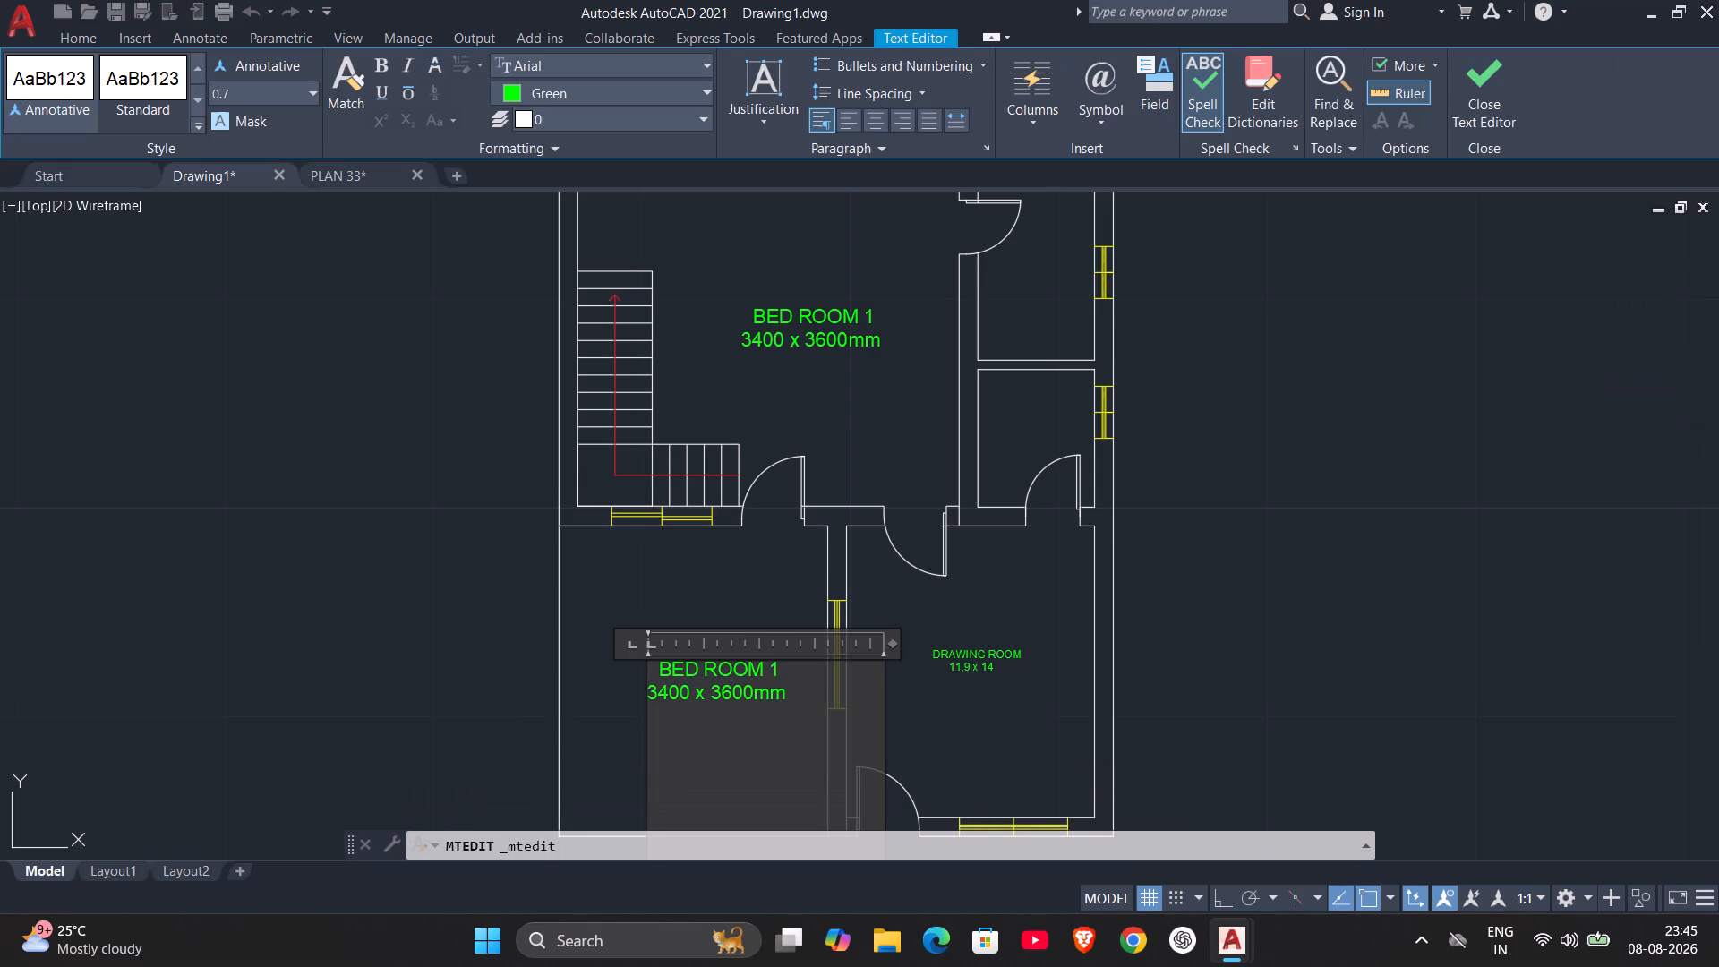
pyautogui.moveTo(775, 668); pyautogui.dragTo(637, 671)
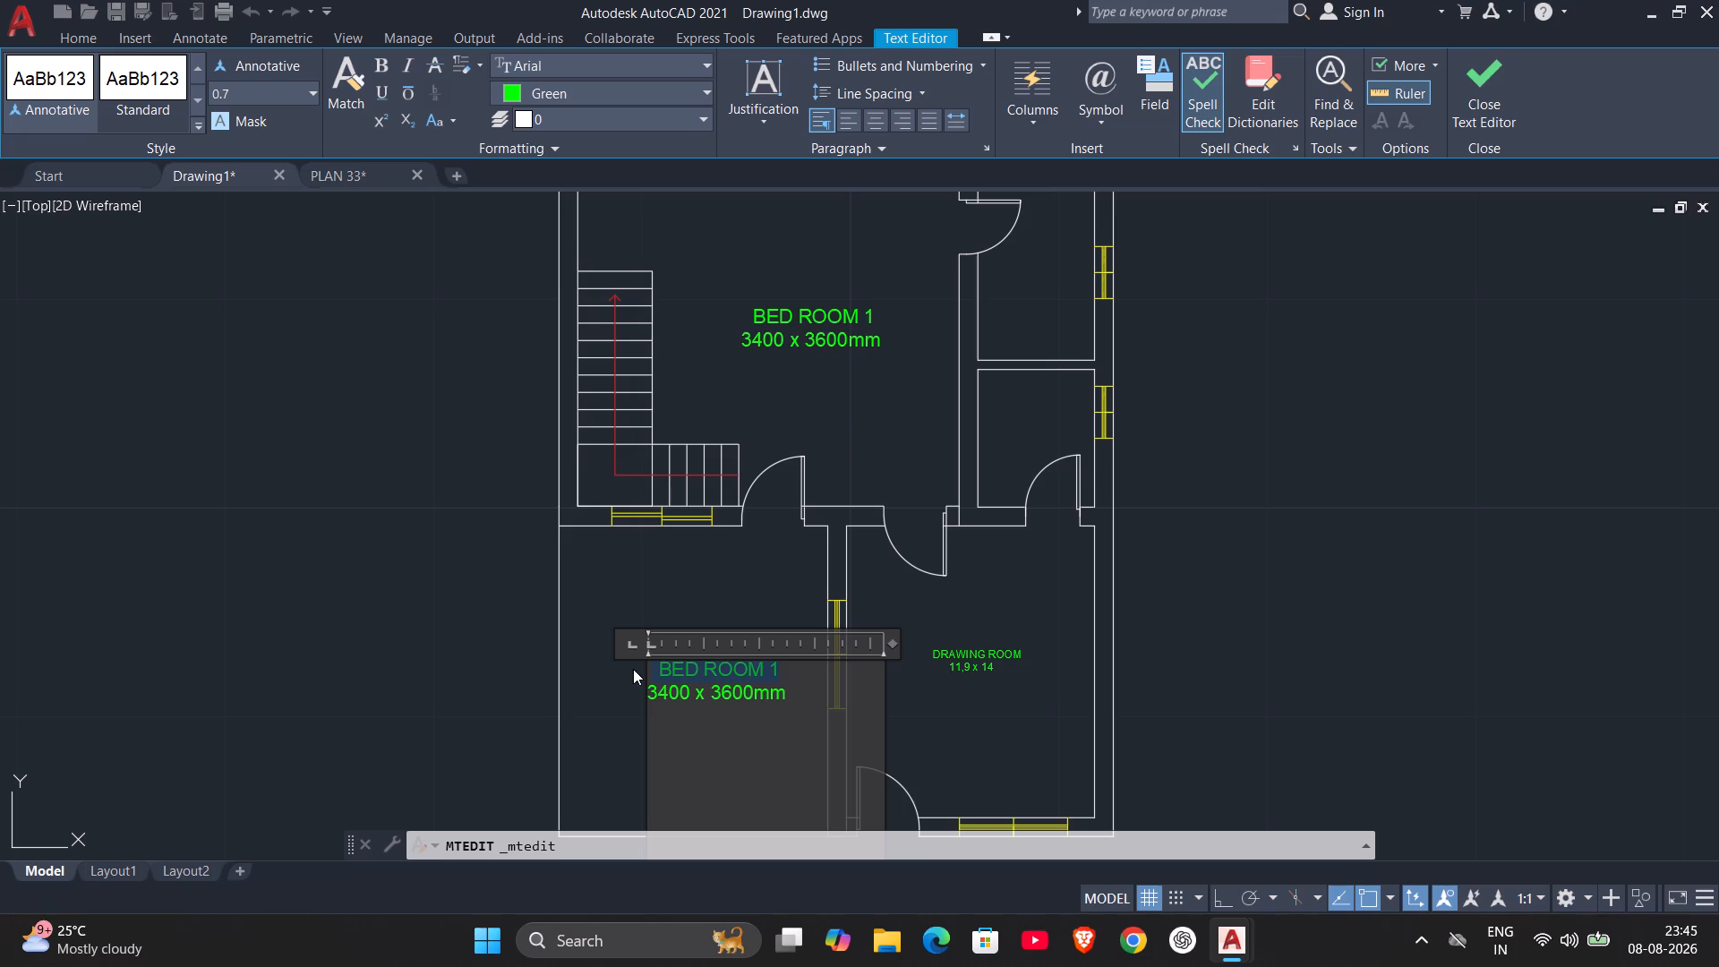
pyautogui.press('BackSpace')
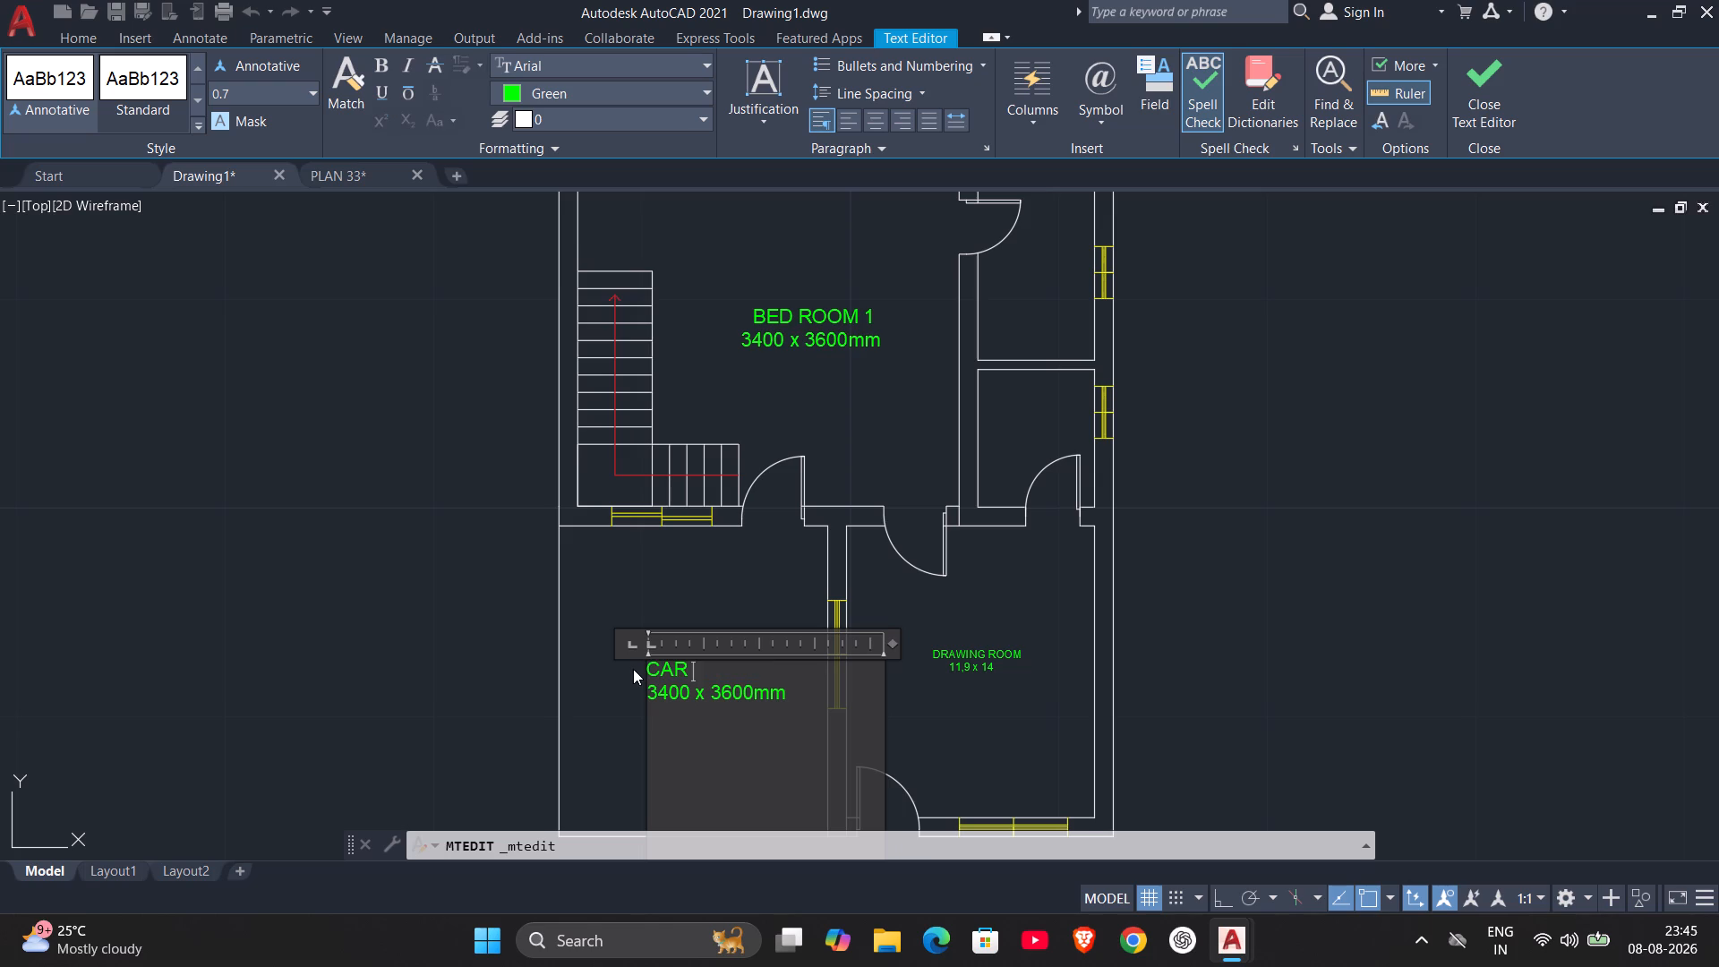
pyautogui.write('PORCH')
# Replace the size line under CAR PORCH with 14.9 X 12.9 and close the text editor.
pyautogui.click(748, 692)
pyautogui.moveTo(787, 690); pyautogui.dragTo(642, 691)
pyautogui.press('BackSpace')
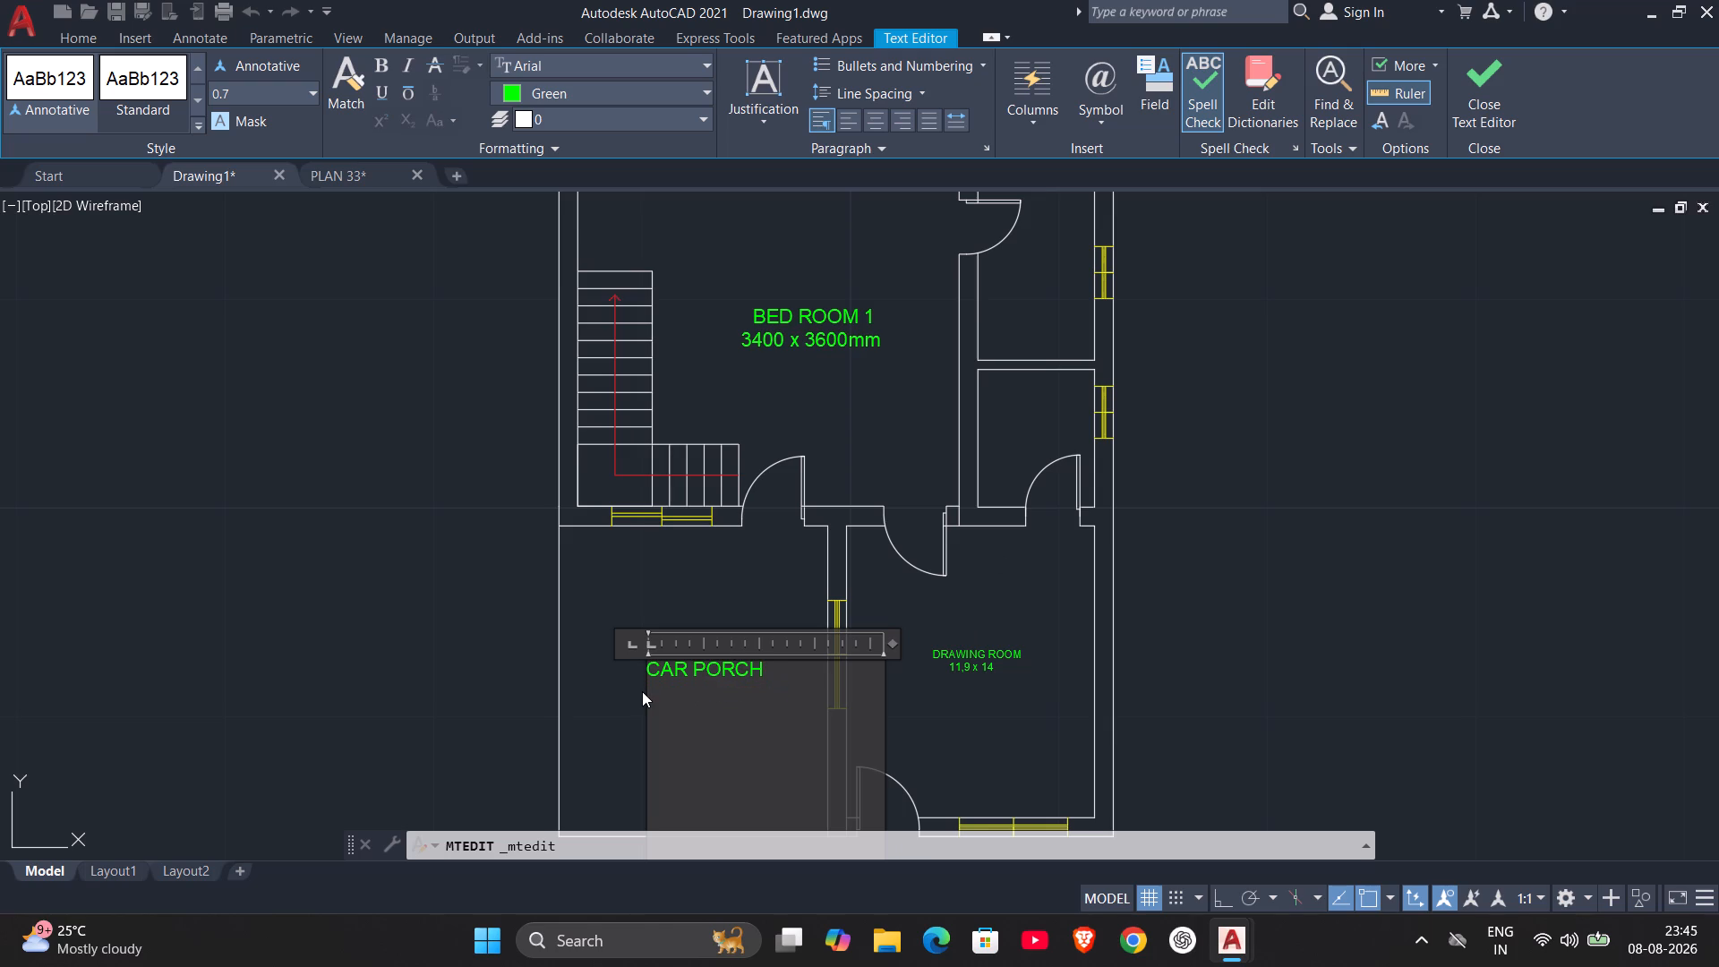
pyautogui.write('12')
pyautogui.press('BackSpace')
pyautogui.press('BackSpace')
pyautogui.press('1')
pyautogui.write('4.')
pyautogui.write('9 X')
pyautogui.press('space')
pyautogui.write('12.9')
pyautogui.press('space')
pyautogui.click(594, 695)
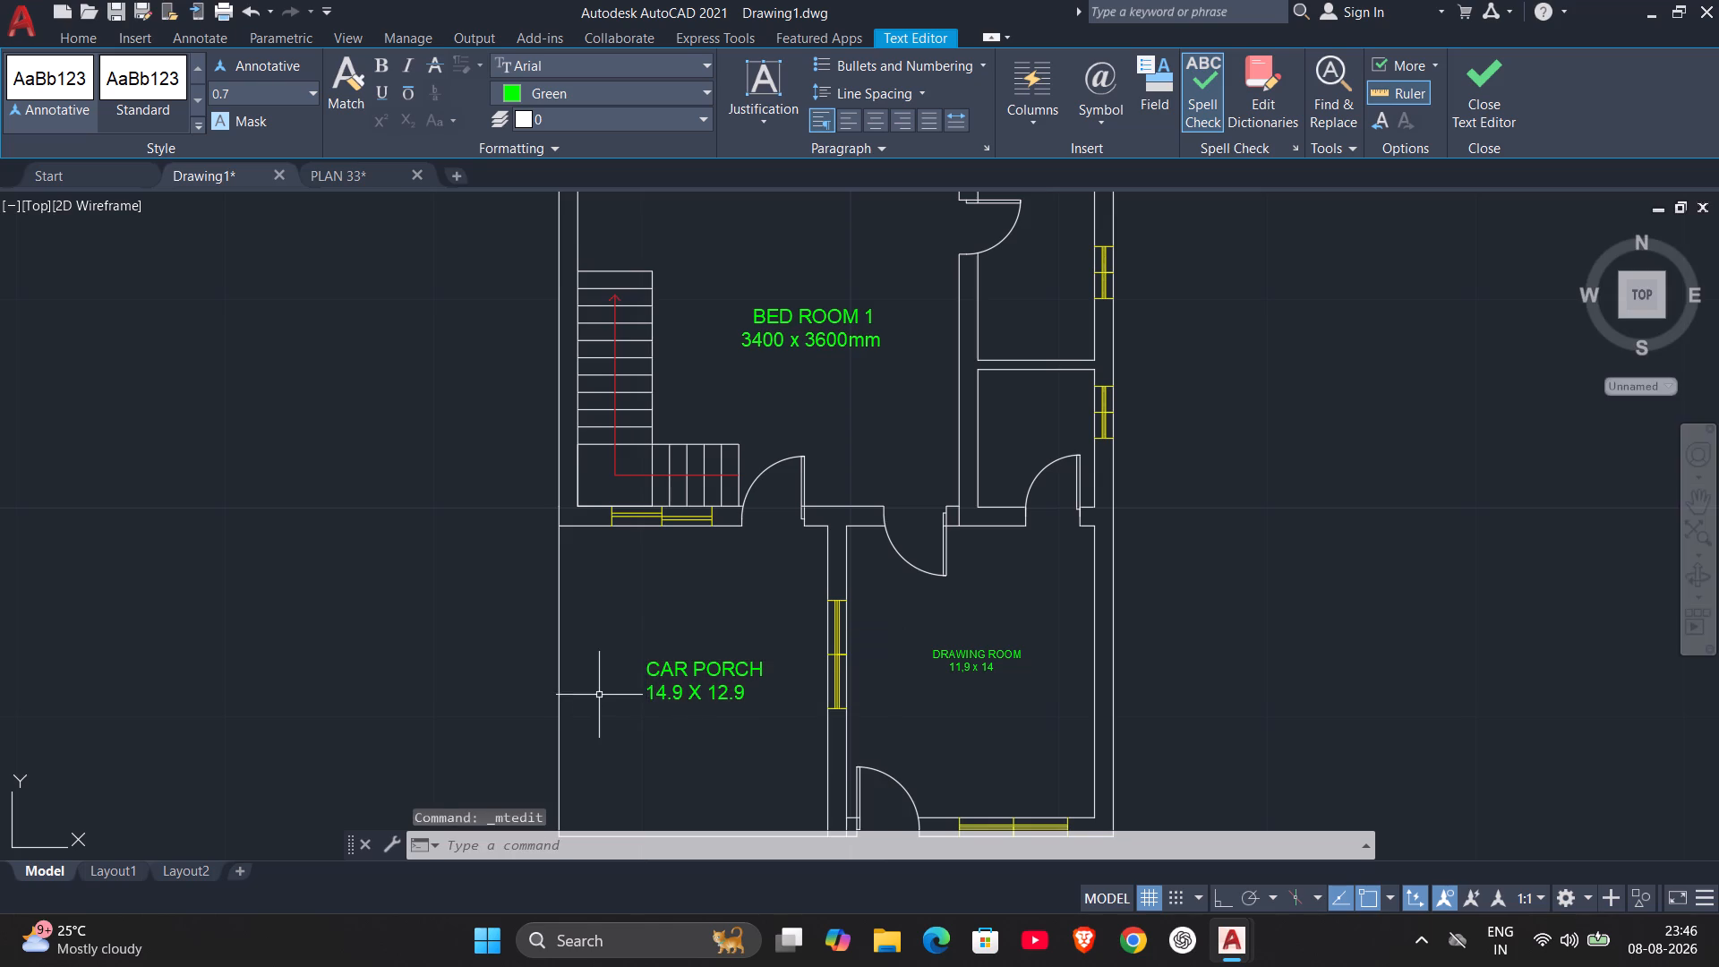
# Indent the 14.9 X 12.9 line by one space to centre it under CAR PORCH, and close the text editor.
pyautogui.click(700, 698)
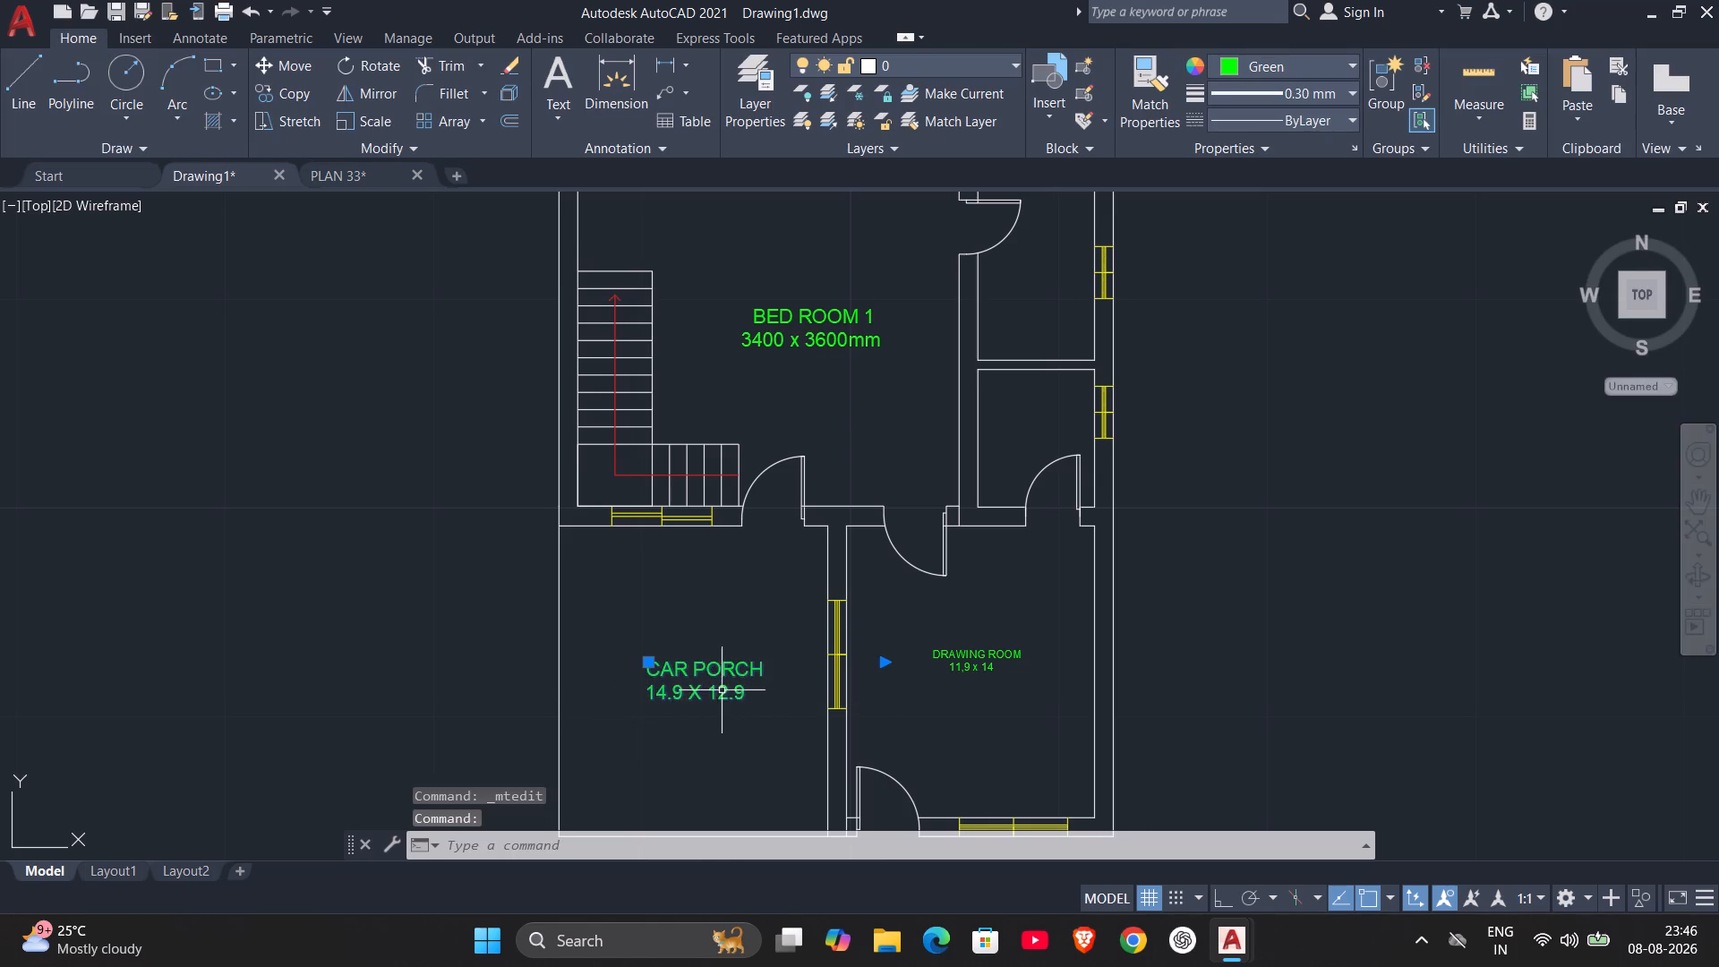
pyautogui.doubleClick(707, 694)
pyautogui.doubleClick(720, 689)
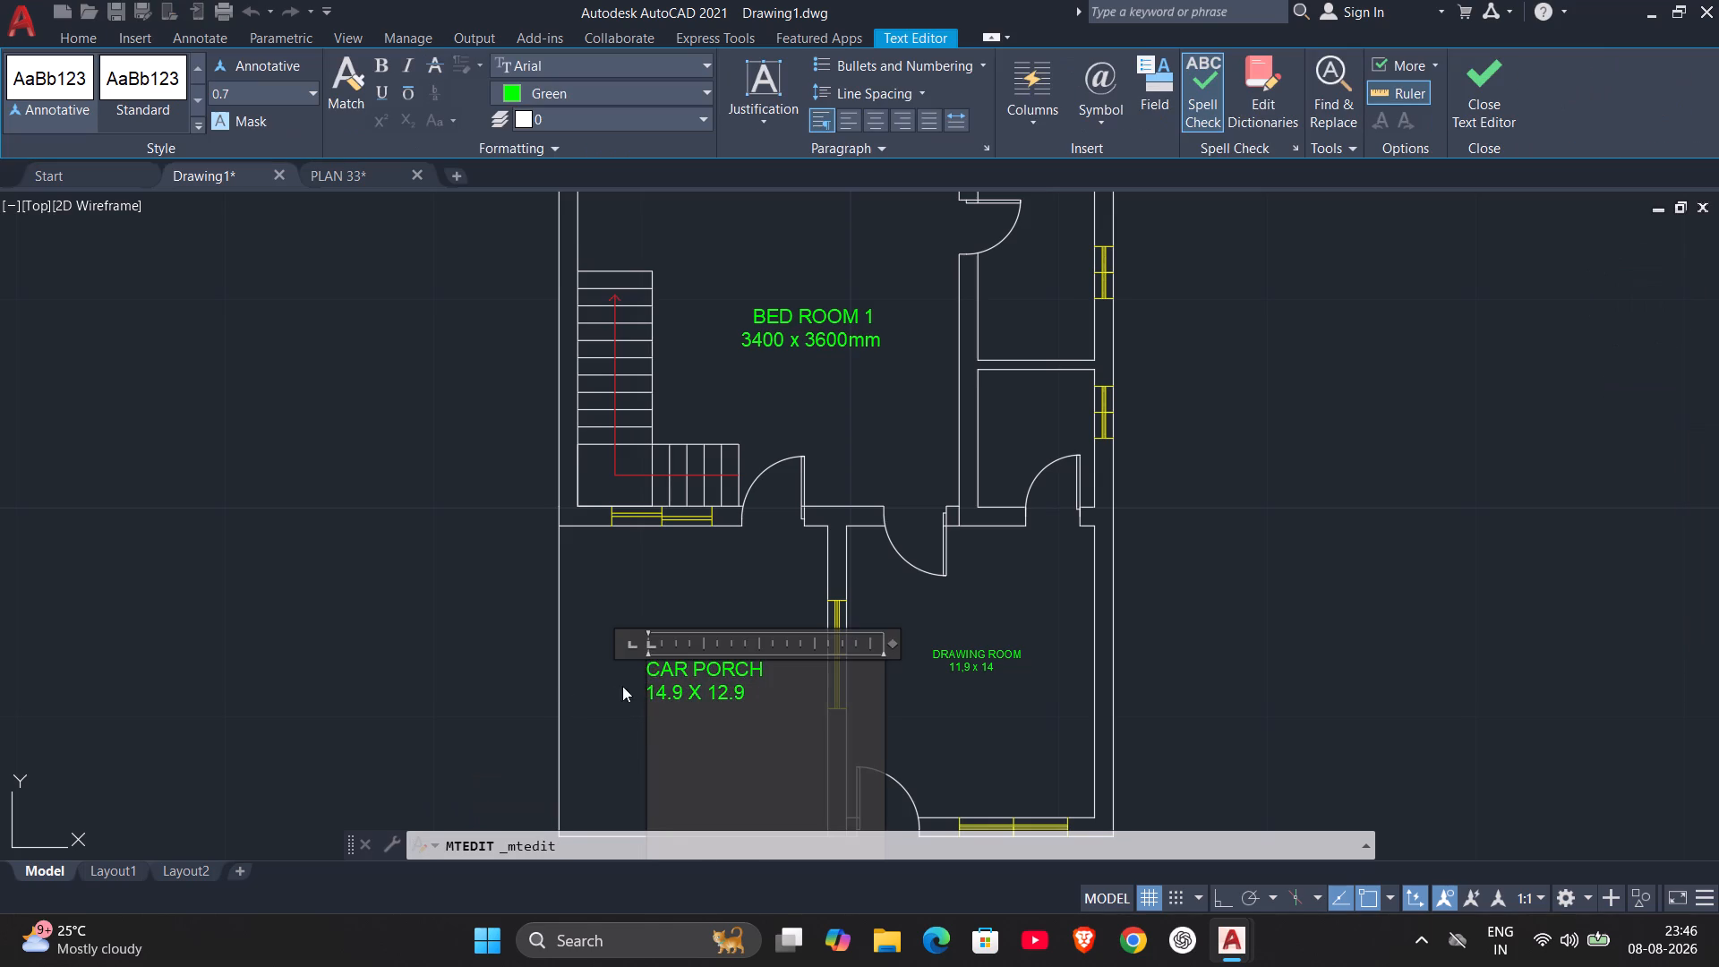
pyautogui.click(647, 690)
pyautogui.press('space')
pyautogui.press('space')
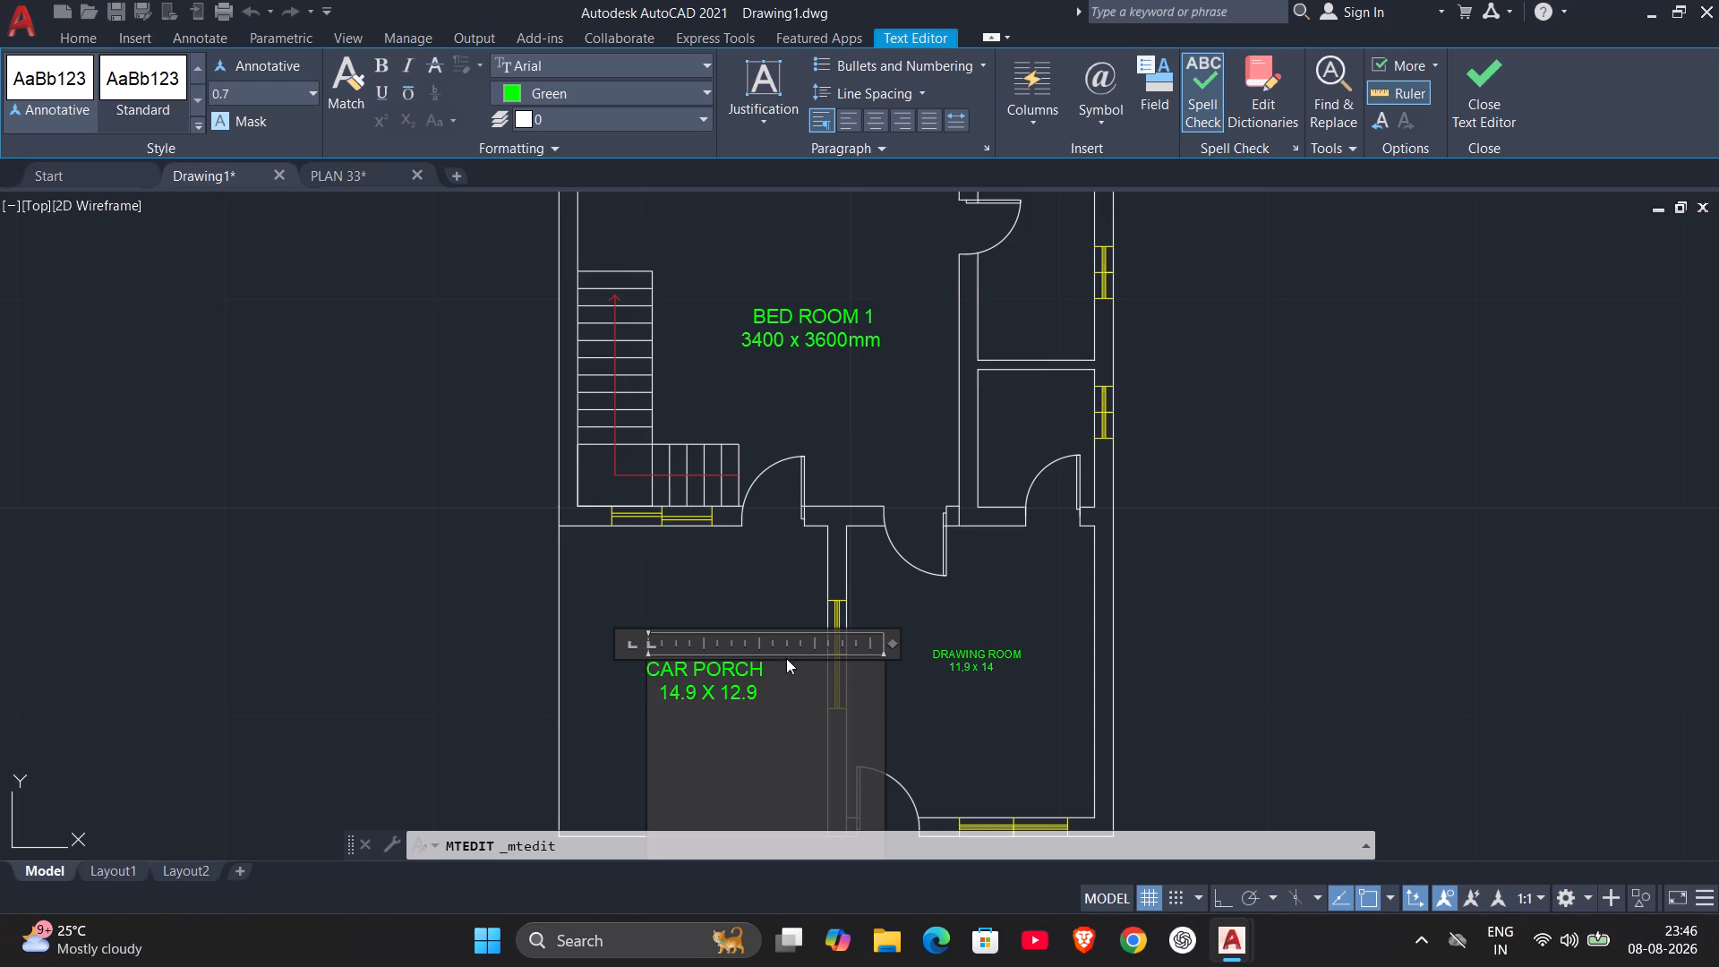
pyautogui.press('BackSpace')
pyautogui.click(601, 701)
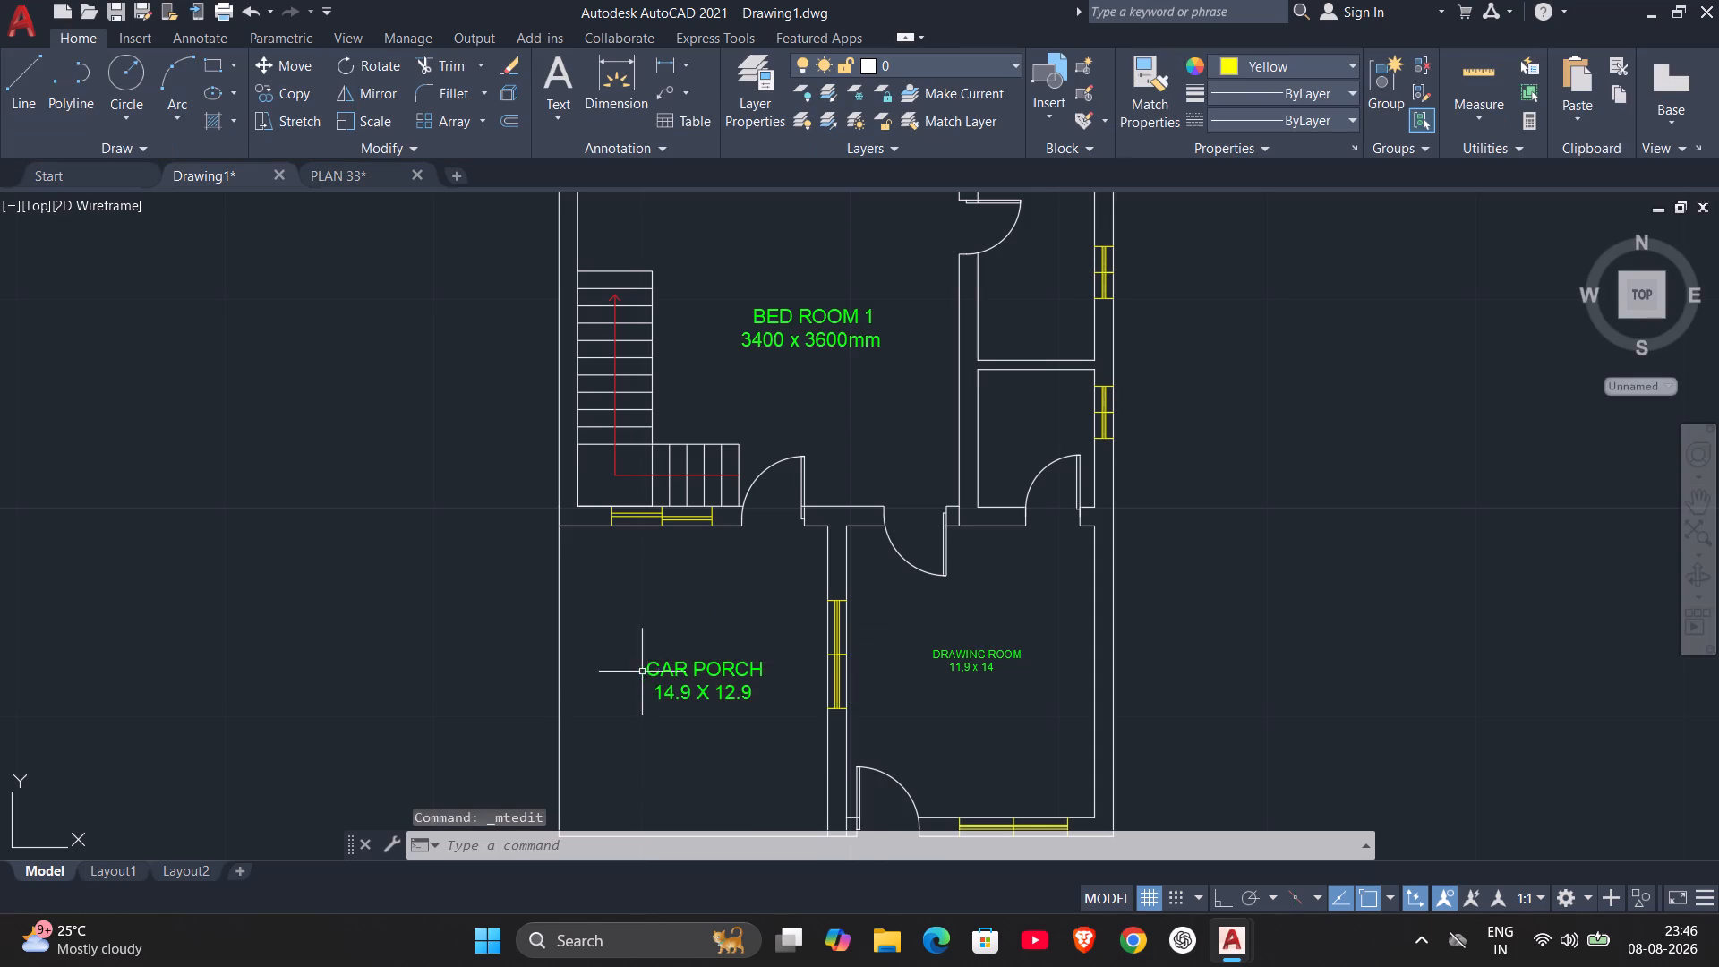
# Match the CAR PORCH label's properties to those of the DRAWING ROOM label.
pyautogui.click(1155, 98)
pyautogui.click(963, 648)
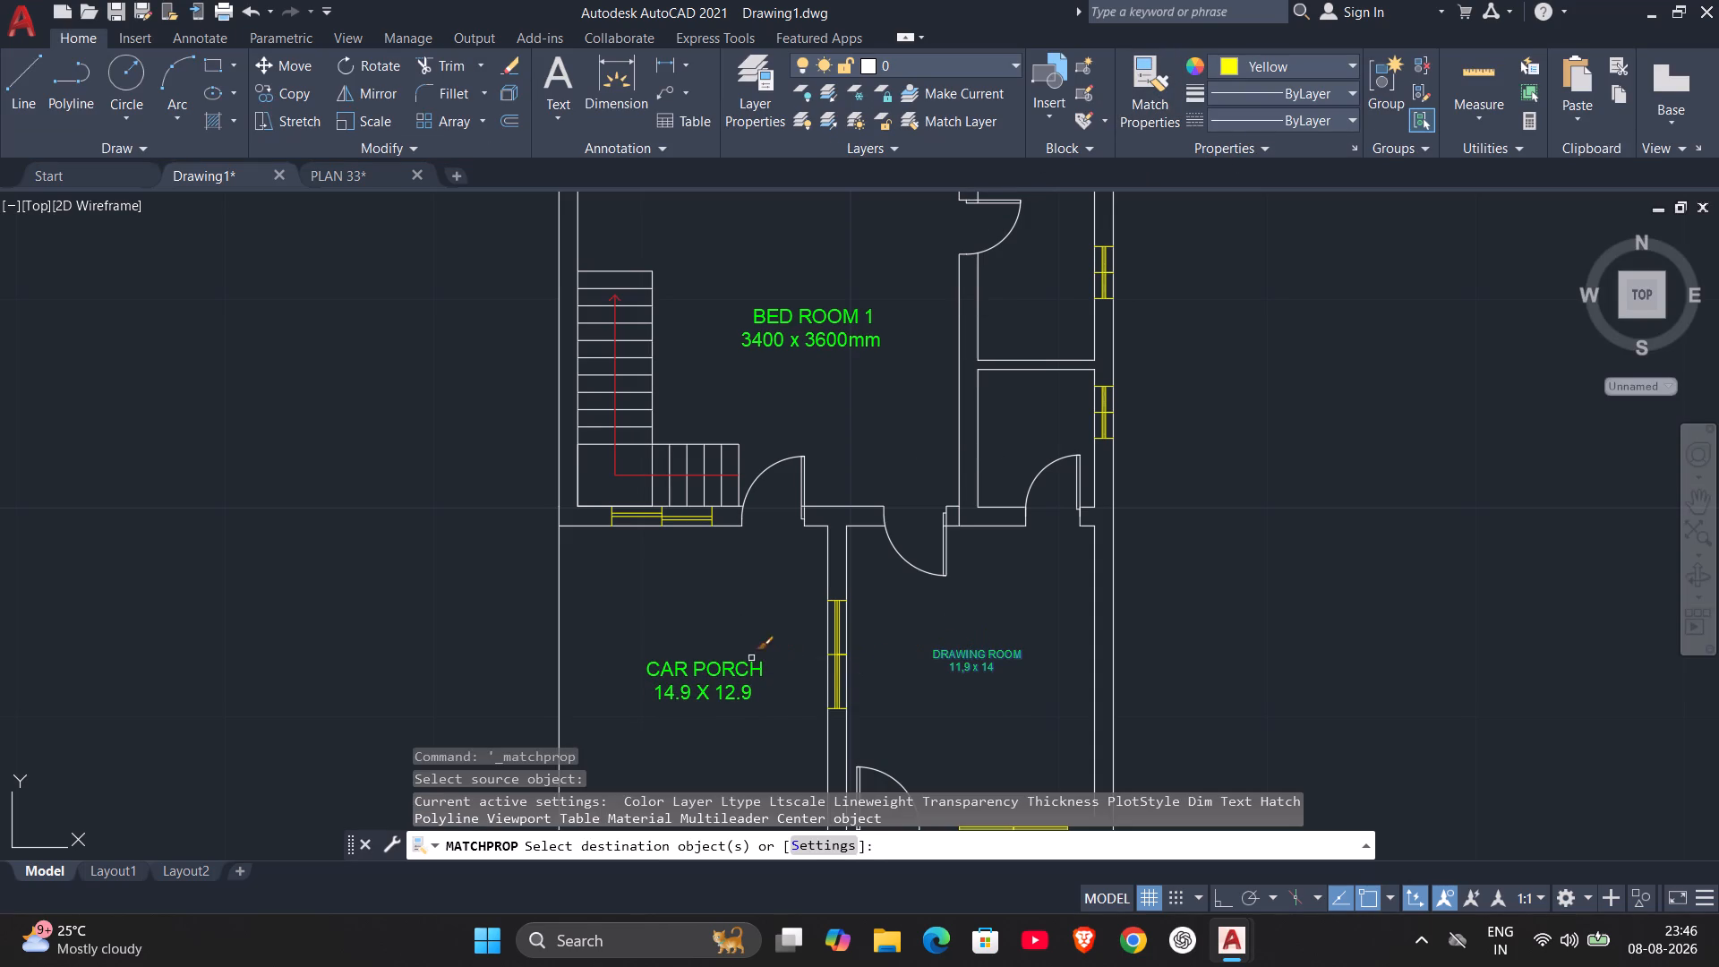
pyautogui.click(732, 667)
pyautogui.press('Escape')
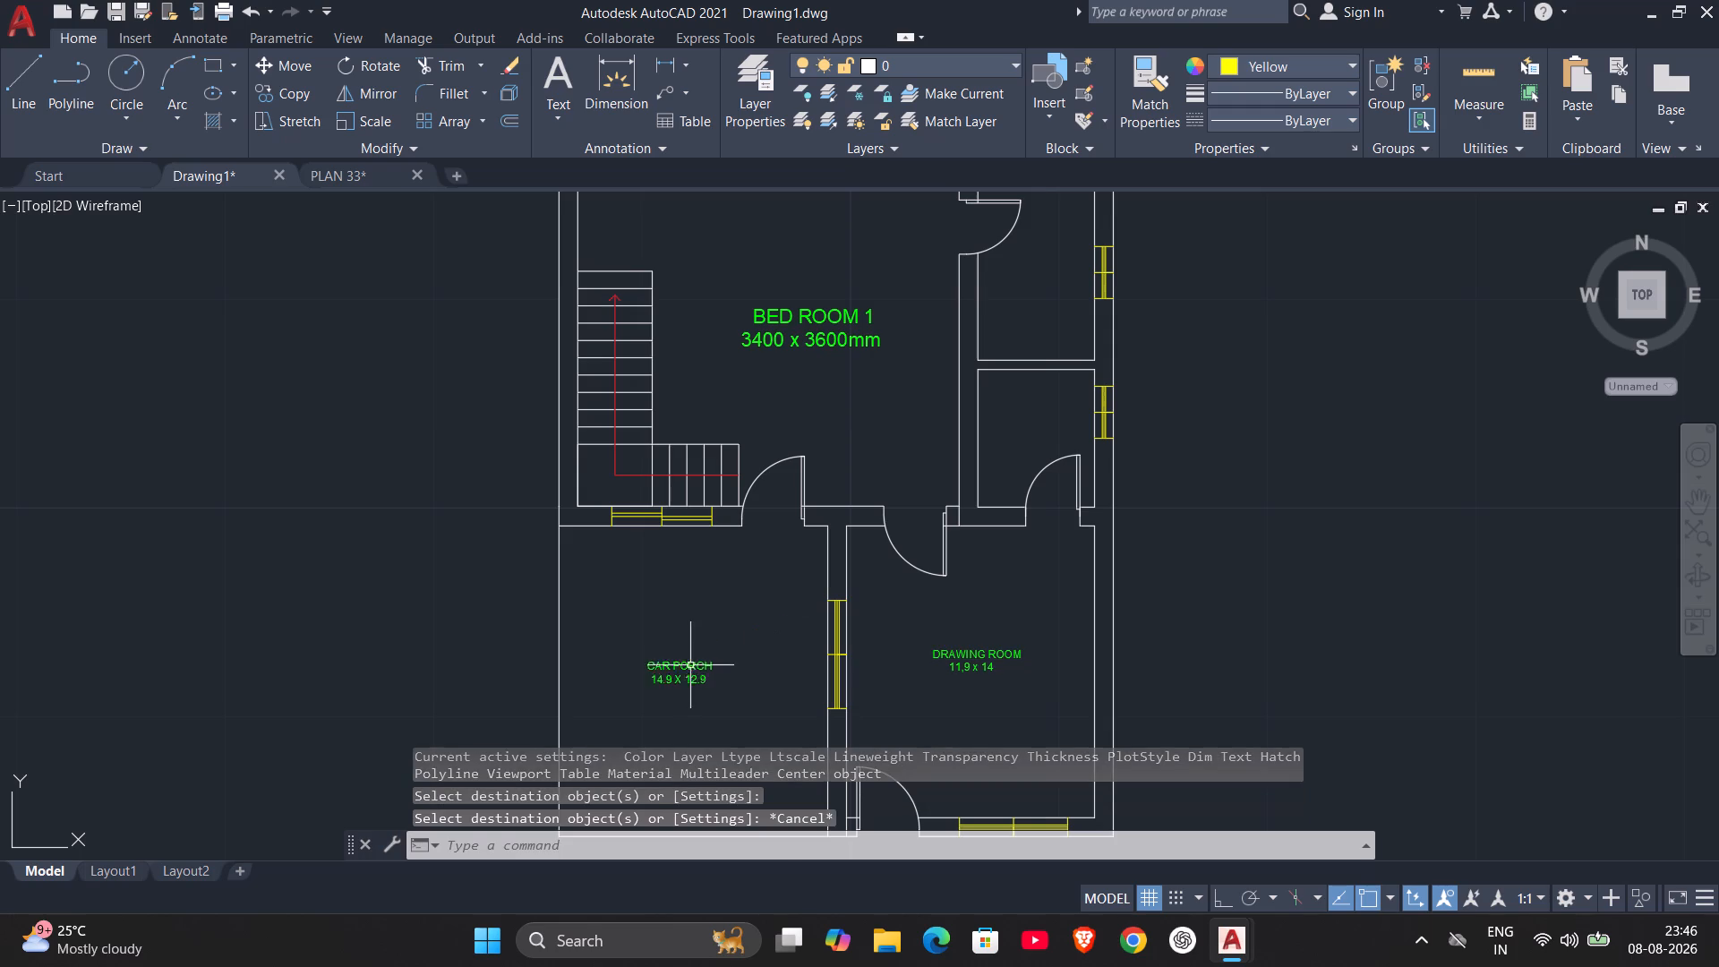
# Move the CAR PORCH label slightly southeast so it sits near the middle of its room.
pyautogui.moveTo(684, 672); pyautogui.dragTo(716, 680)
pyautogui.moveTo(693, 665); pyautogui.dragTo(706, 672)
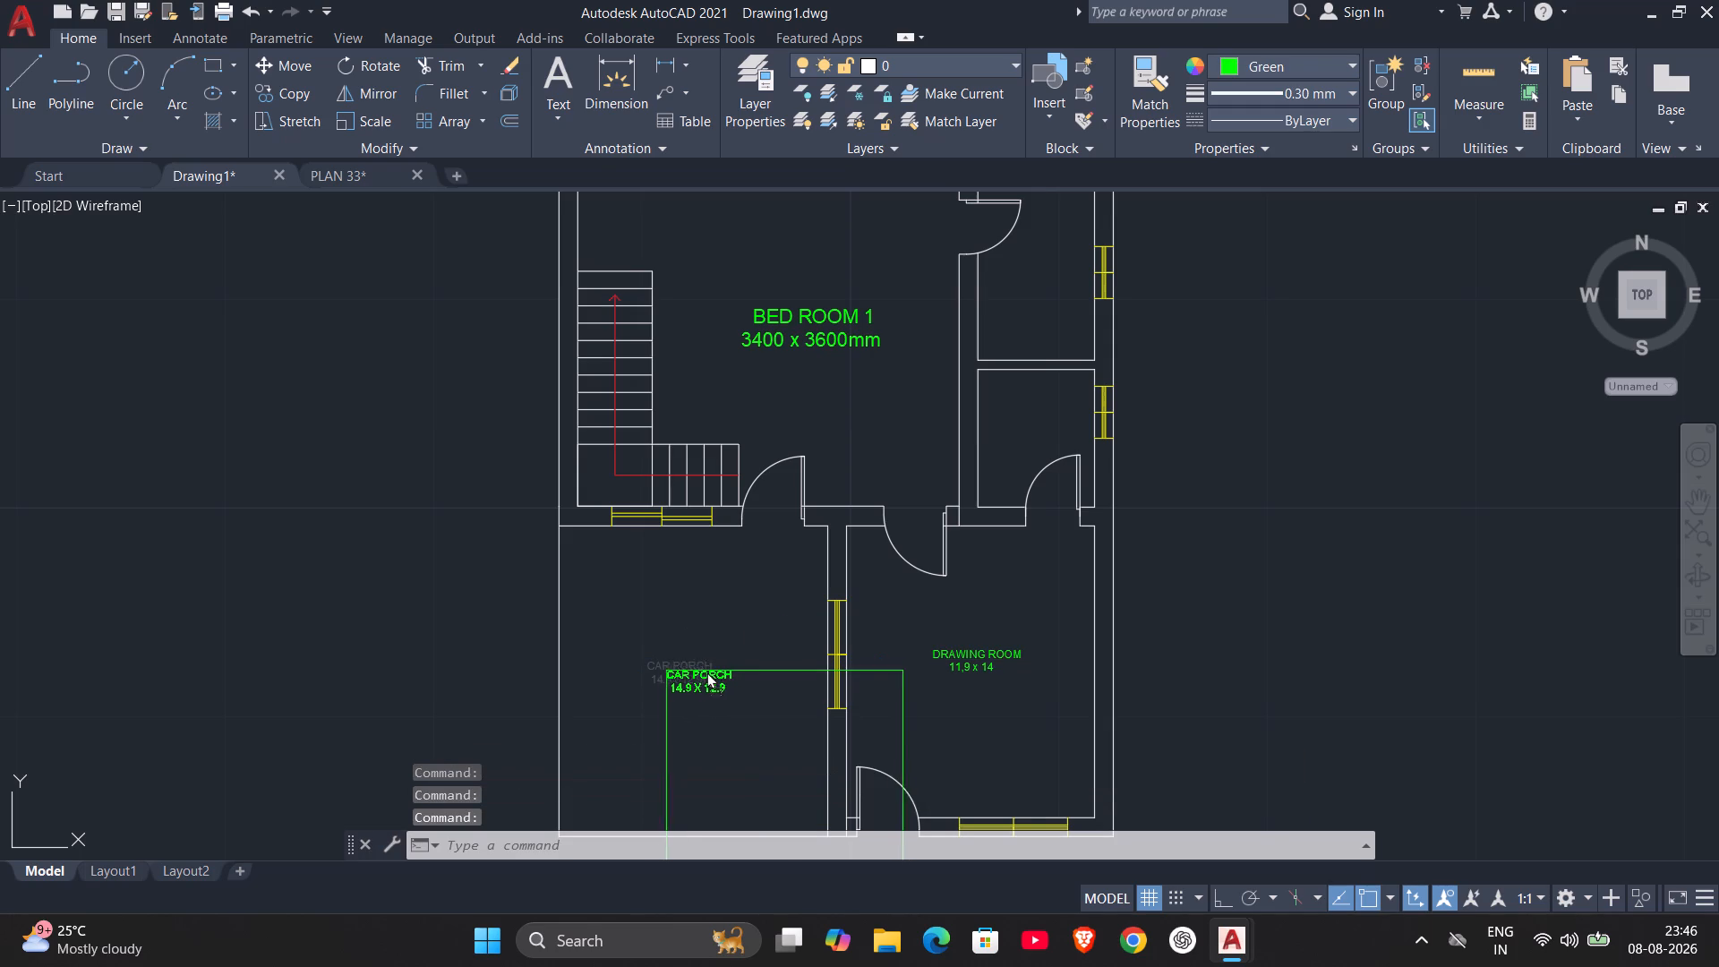
pyautogui.moveTo(706, 672); pyautogui.dragTo(704, 671)
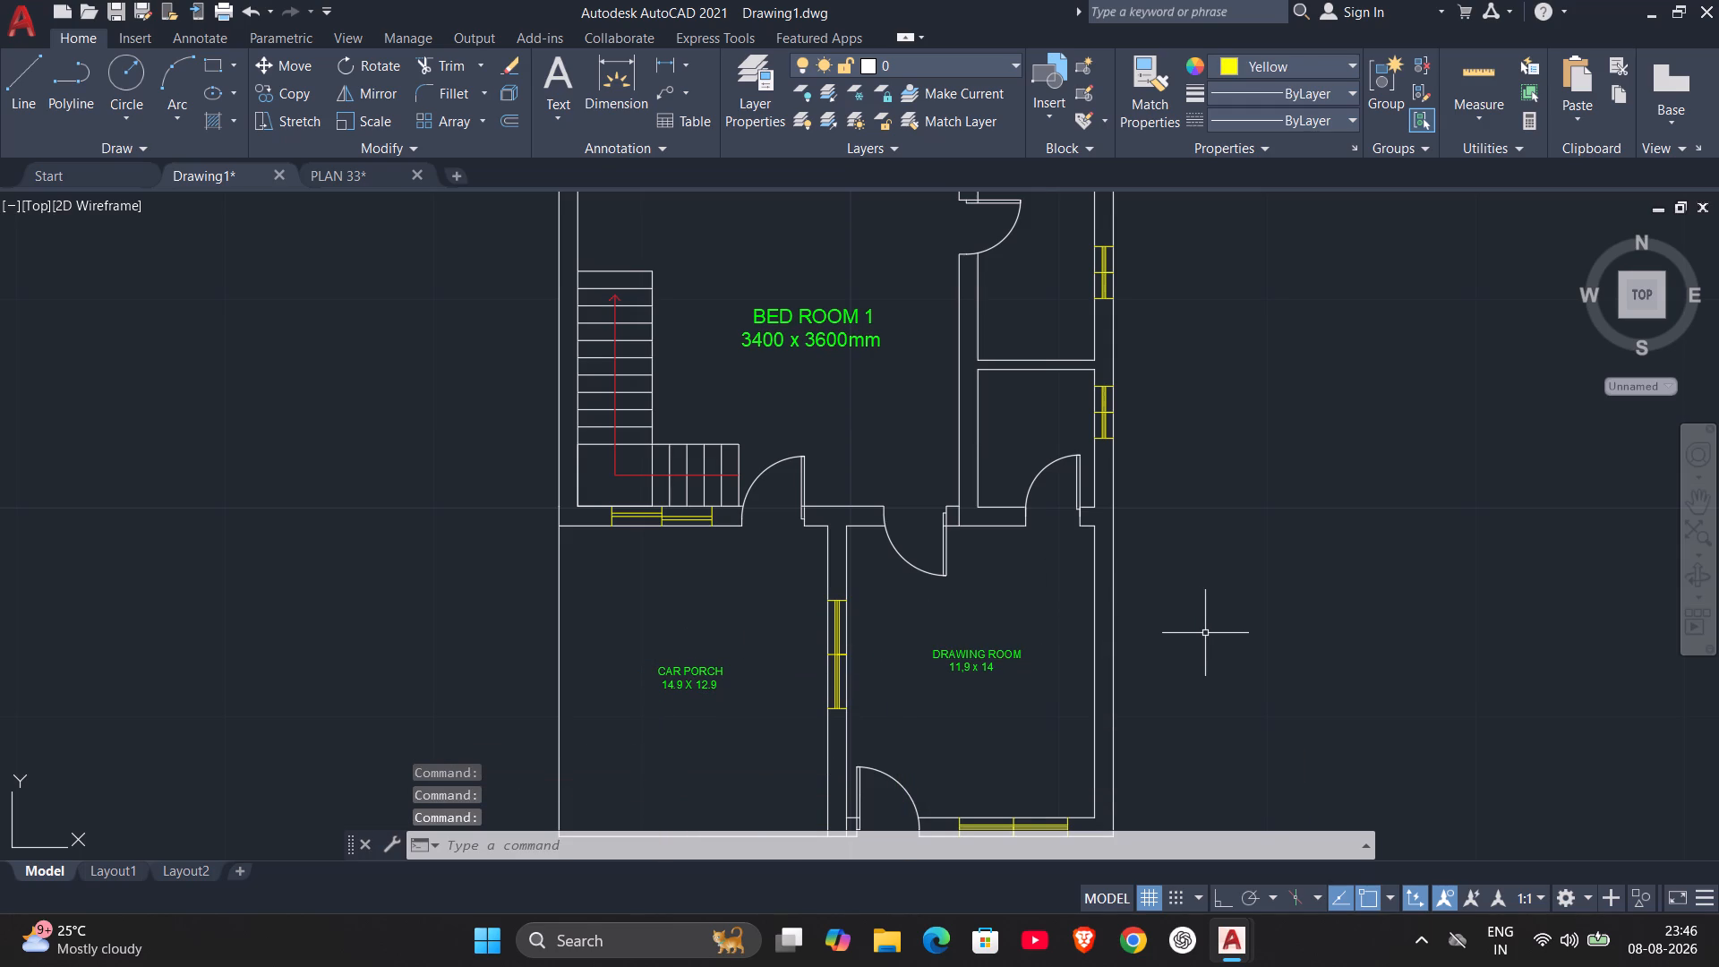
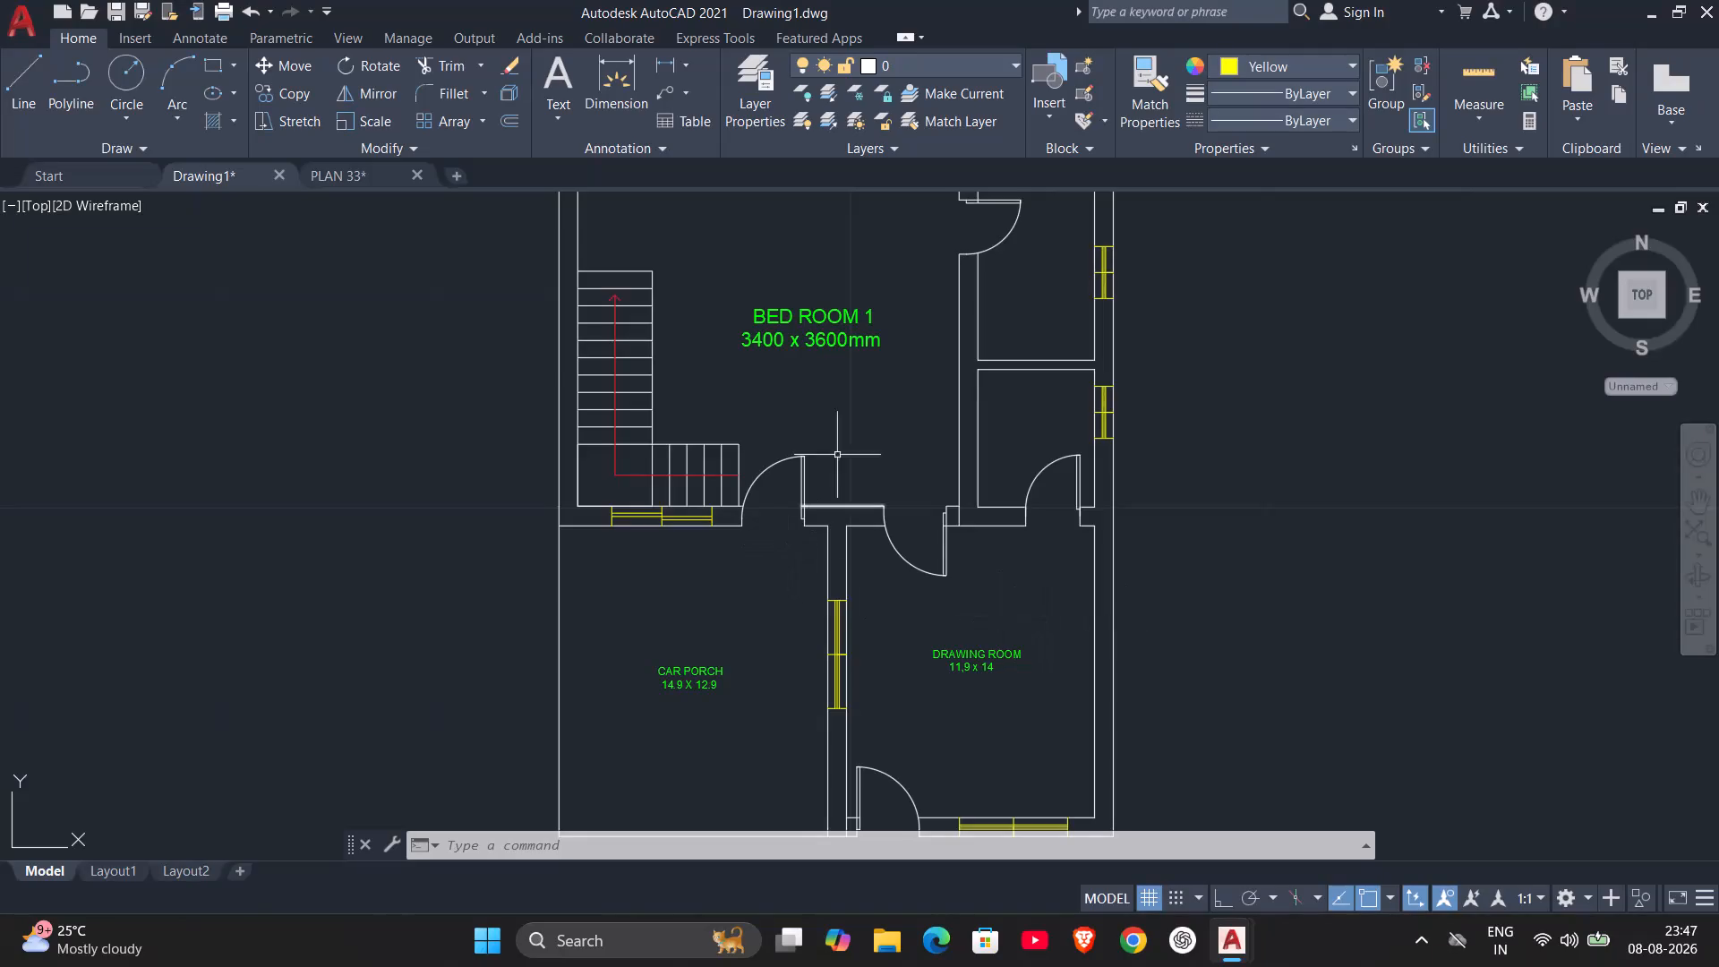
# Measure the width and depth of the central room containing the staircase with quick measurement.
pyautogui.moveTo(840, 424); pyautogui.dragTo(756, 525, button='middle')
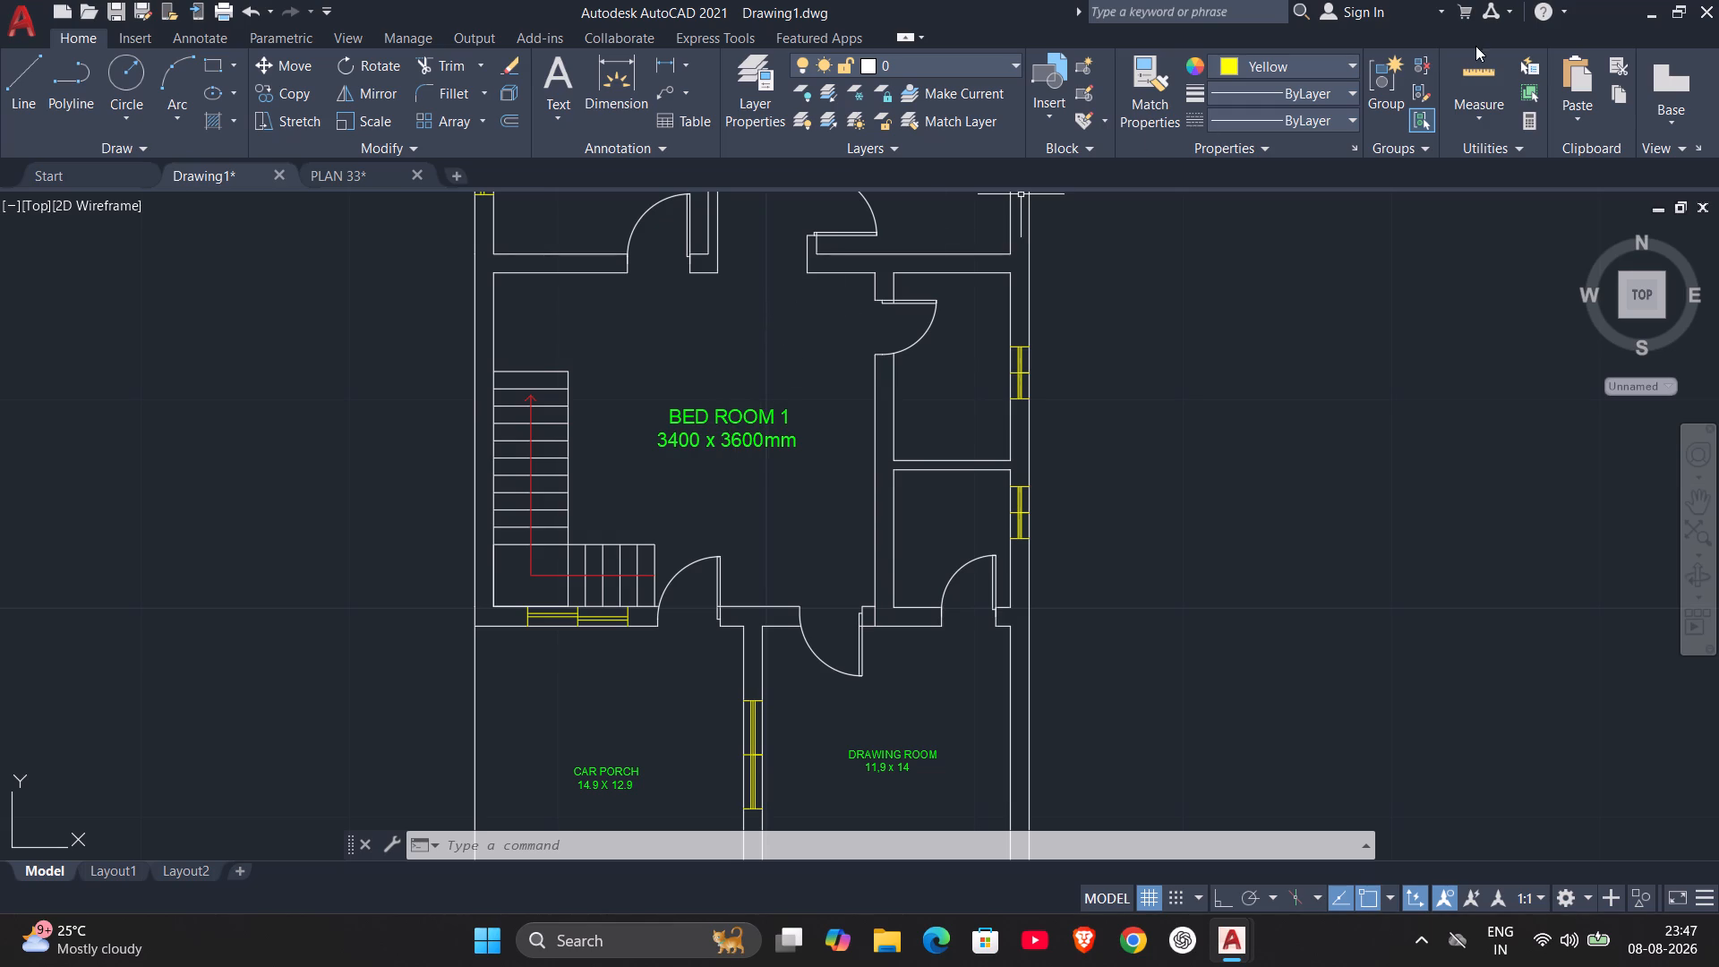
pyautogui.click(1487, 74)
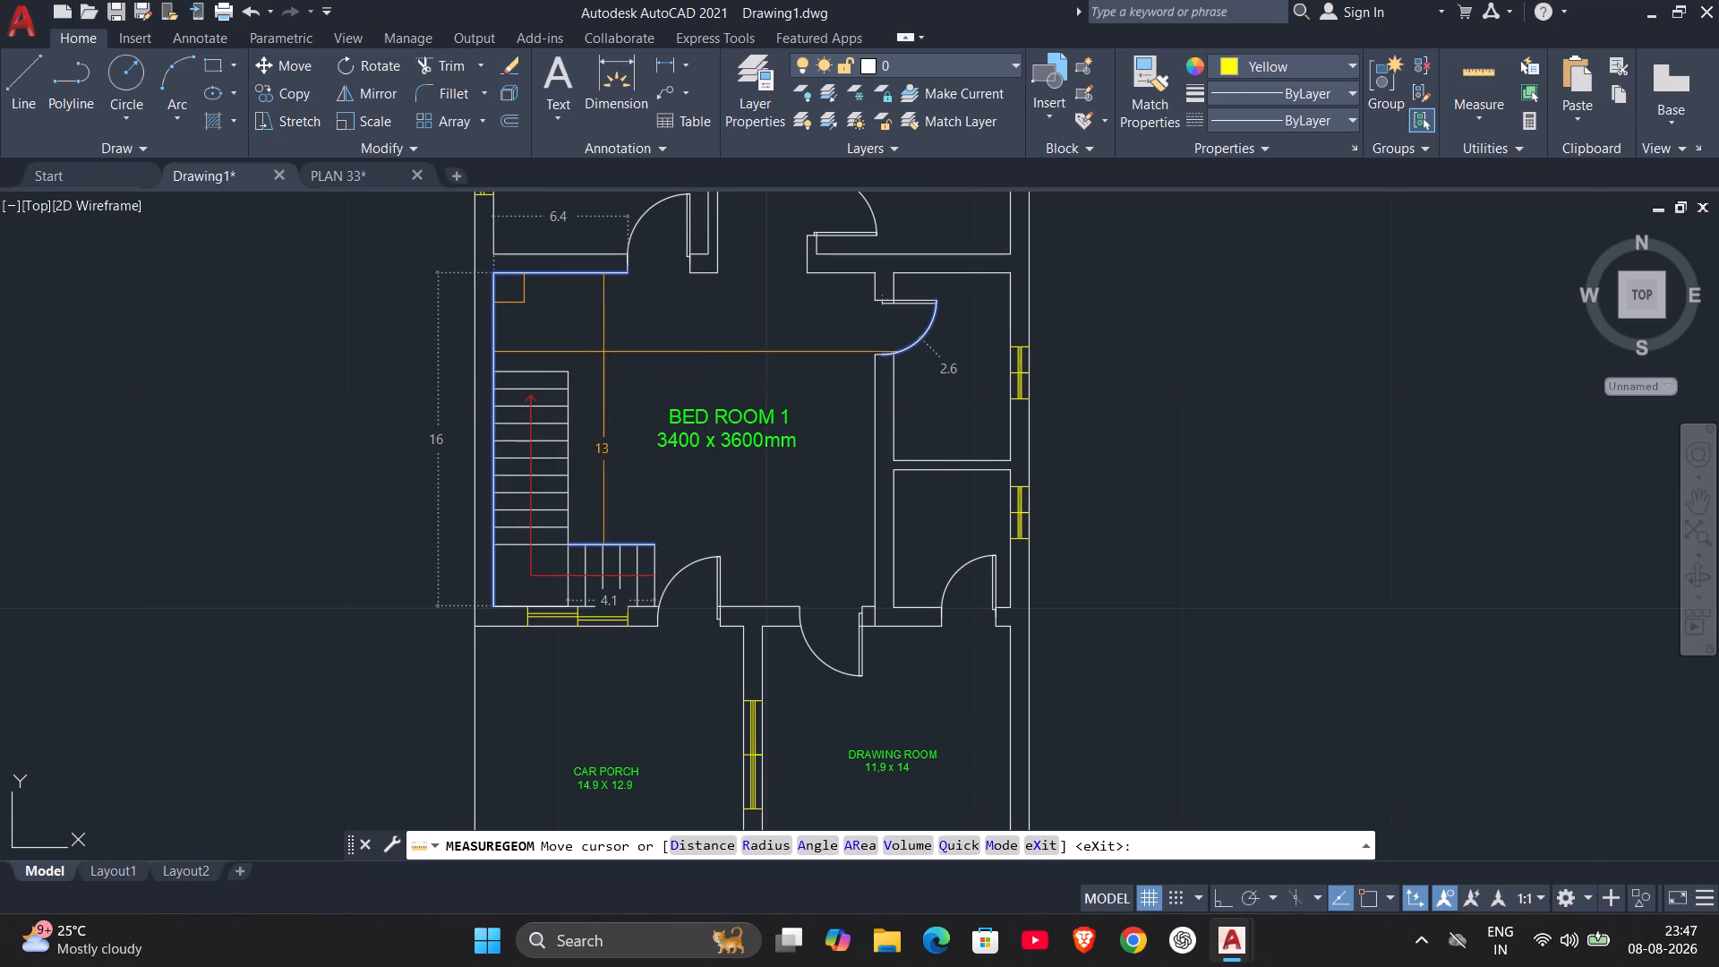
pyautogui.press('Escape')
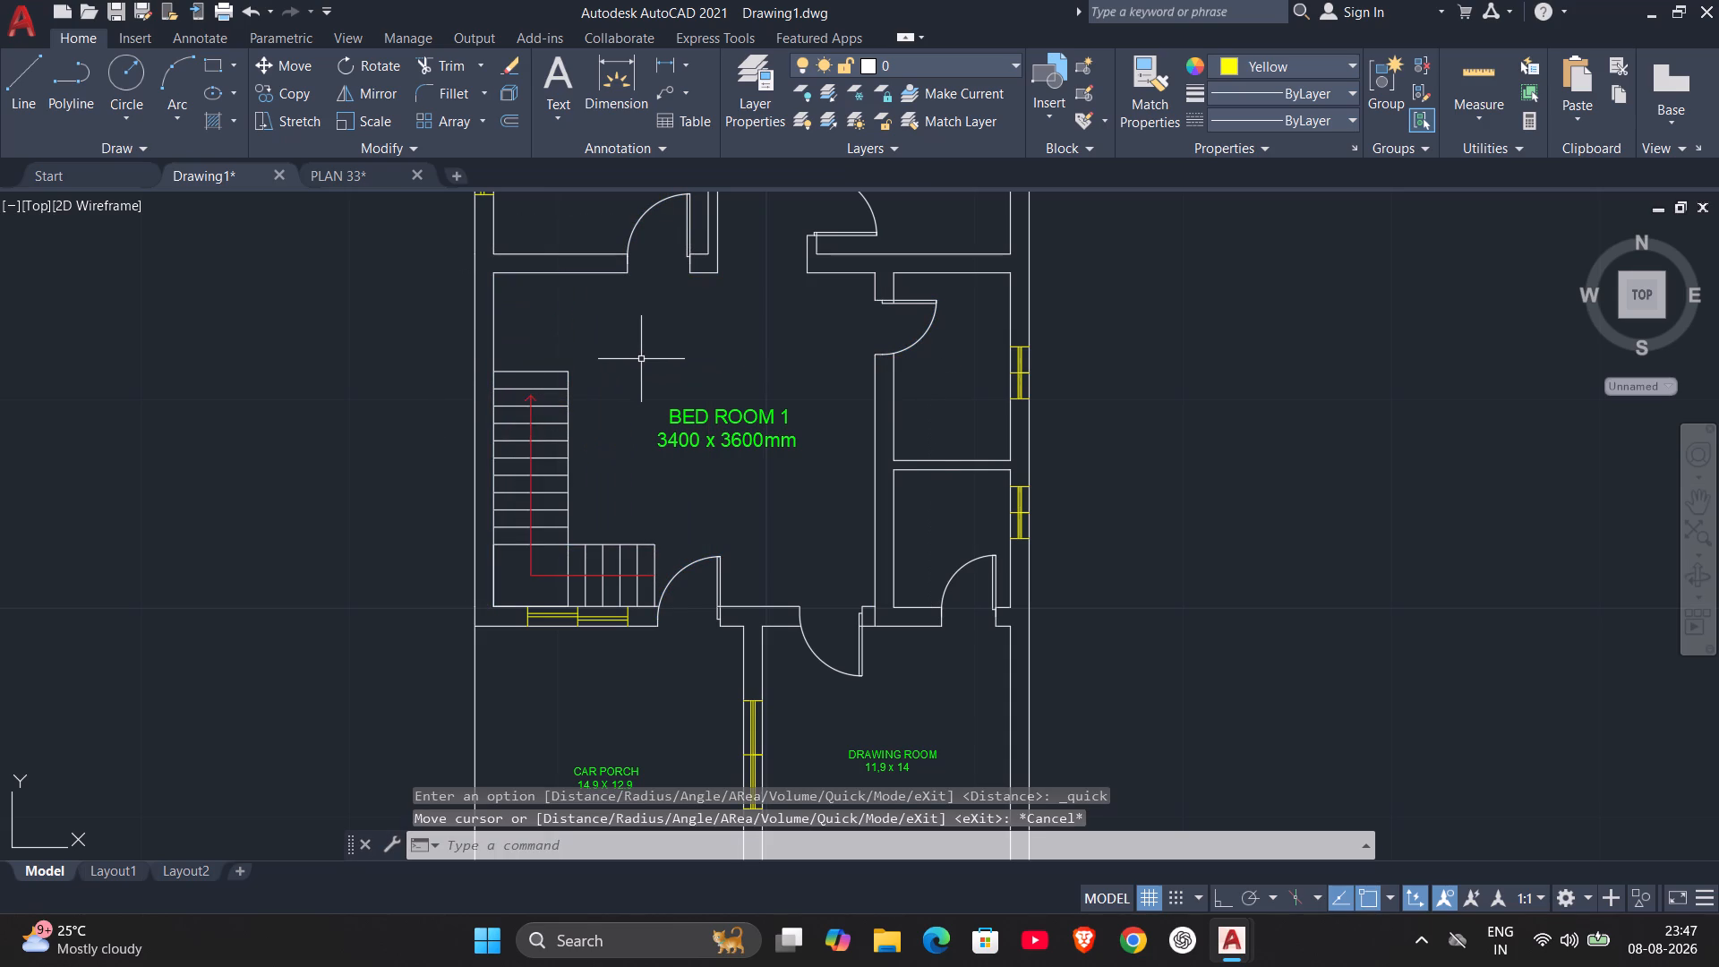
# Replace the name BED ROOM 1 with LOUNGE in the label of the central room beside the stairs.
pyautogui.click(724, 420)
pyautogui.doubleClick(778, 411)
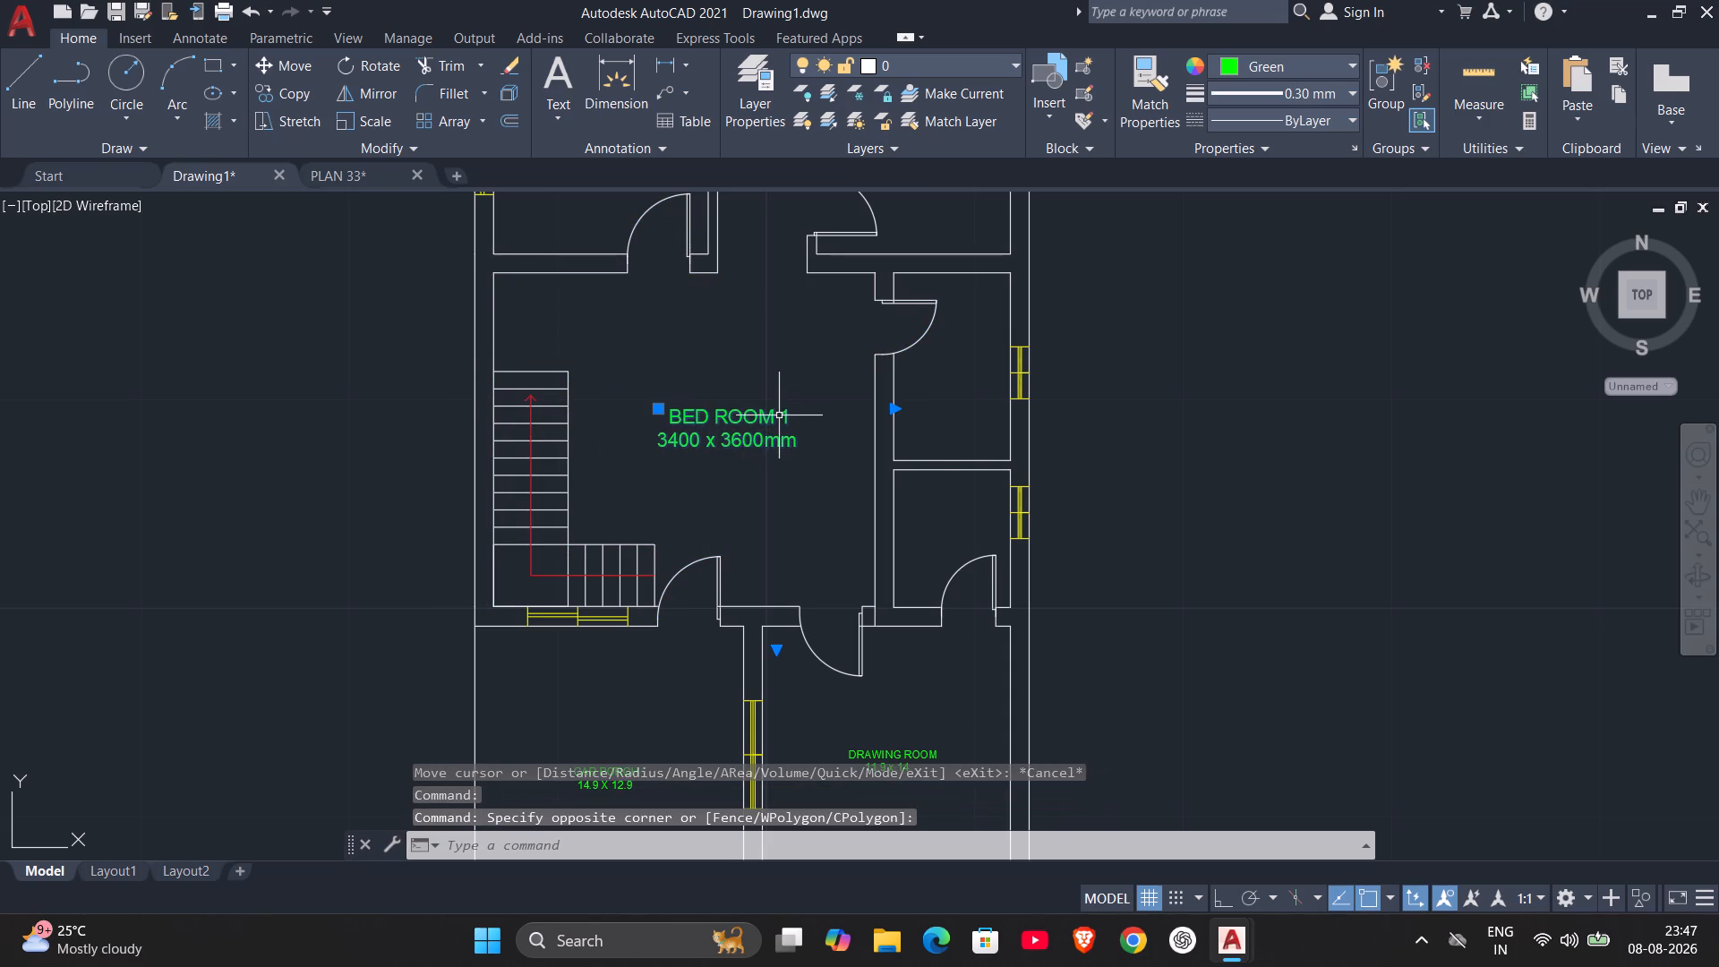
pyautogui.doubleClick(755, 419)
pyautogui.moveTo(807, 418); pyautogui.dragTo(536, 445)
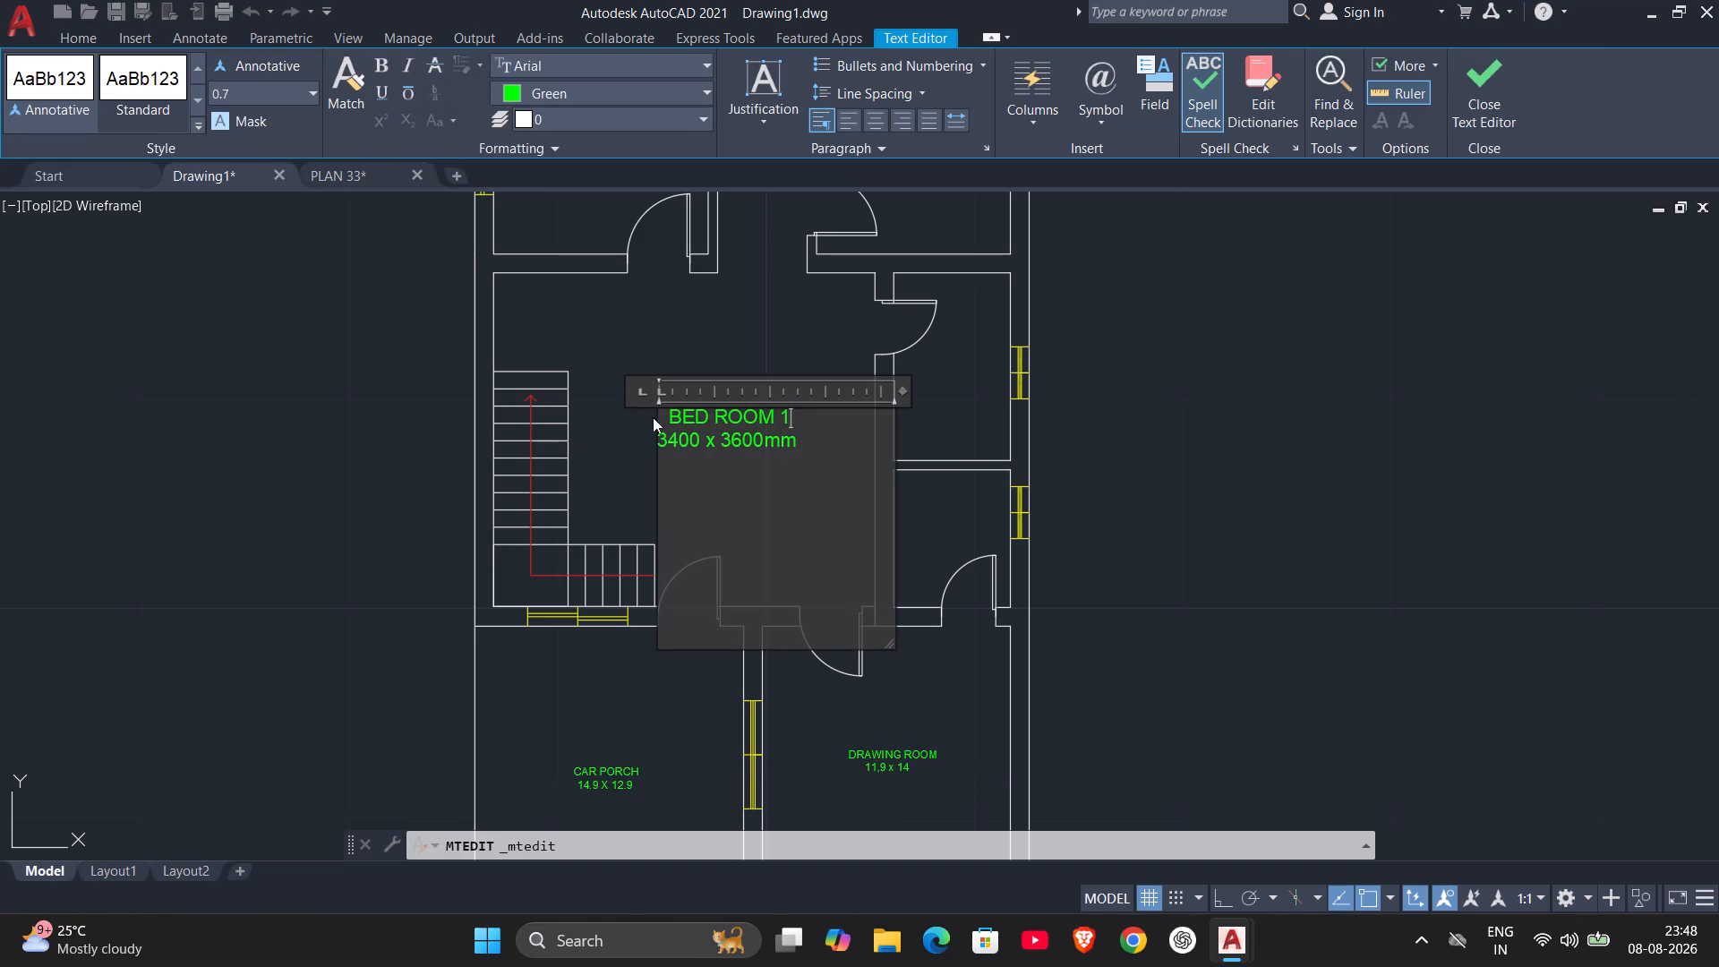
pyautogui.moveTo(791, 409); pyautogui.dragTo(580, 424)
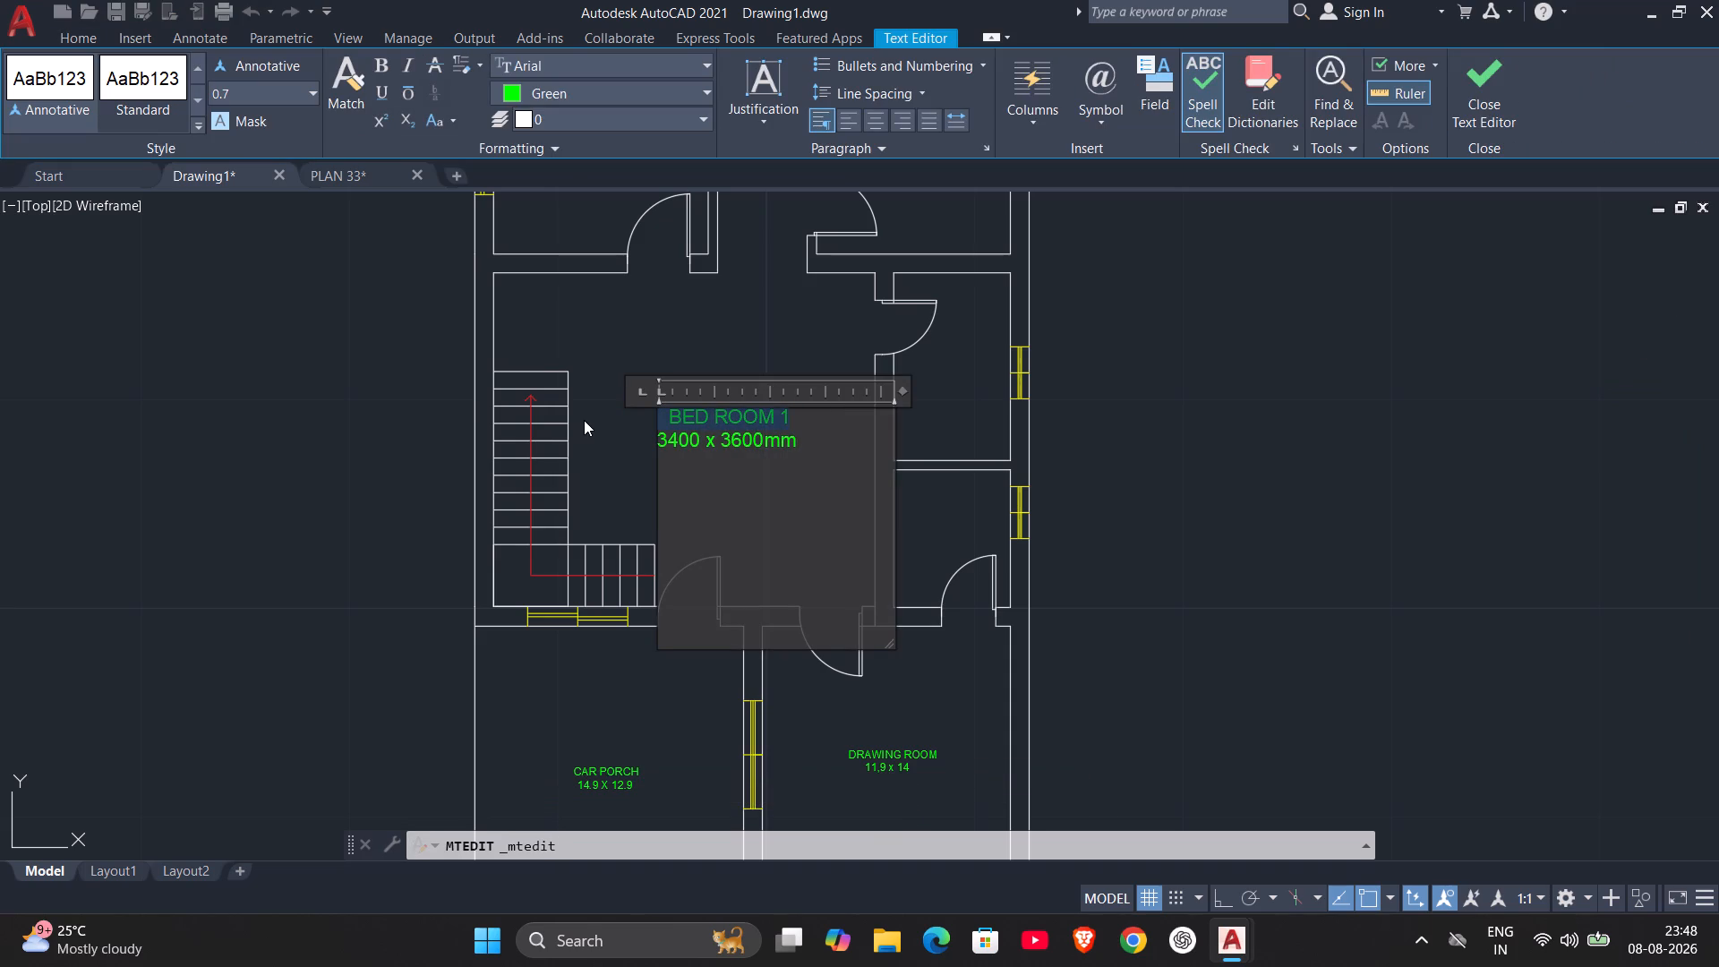
pyautogui.press('BackSpace')
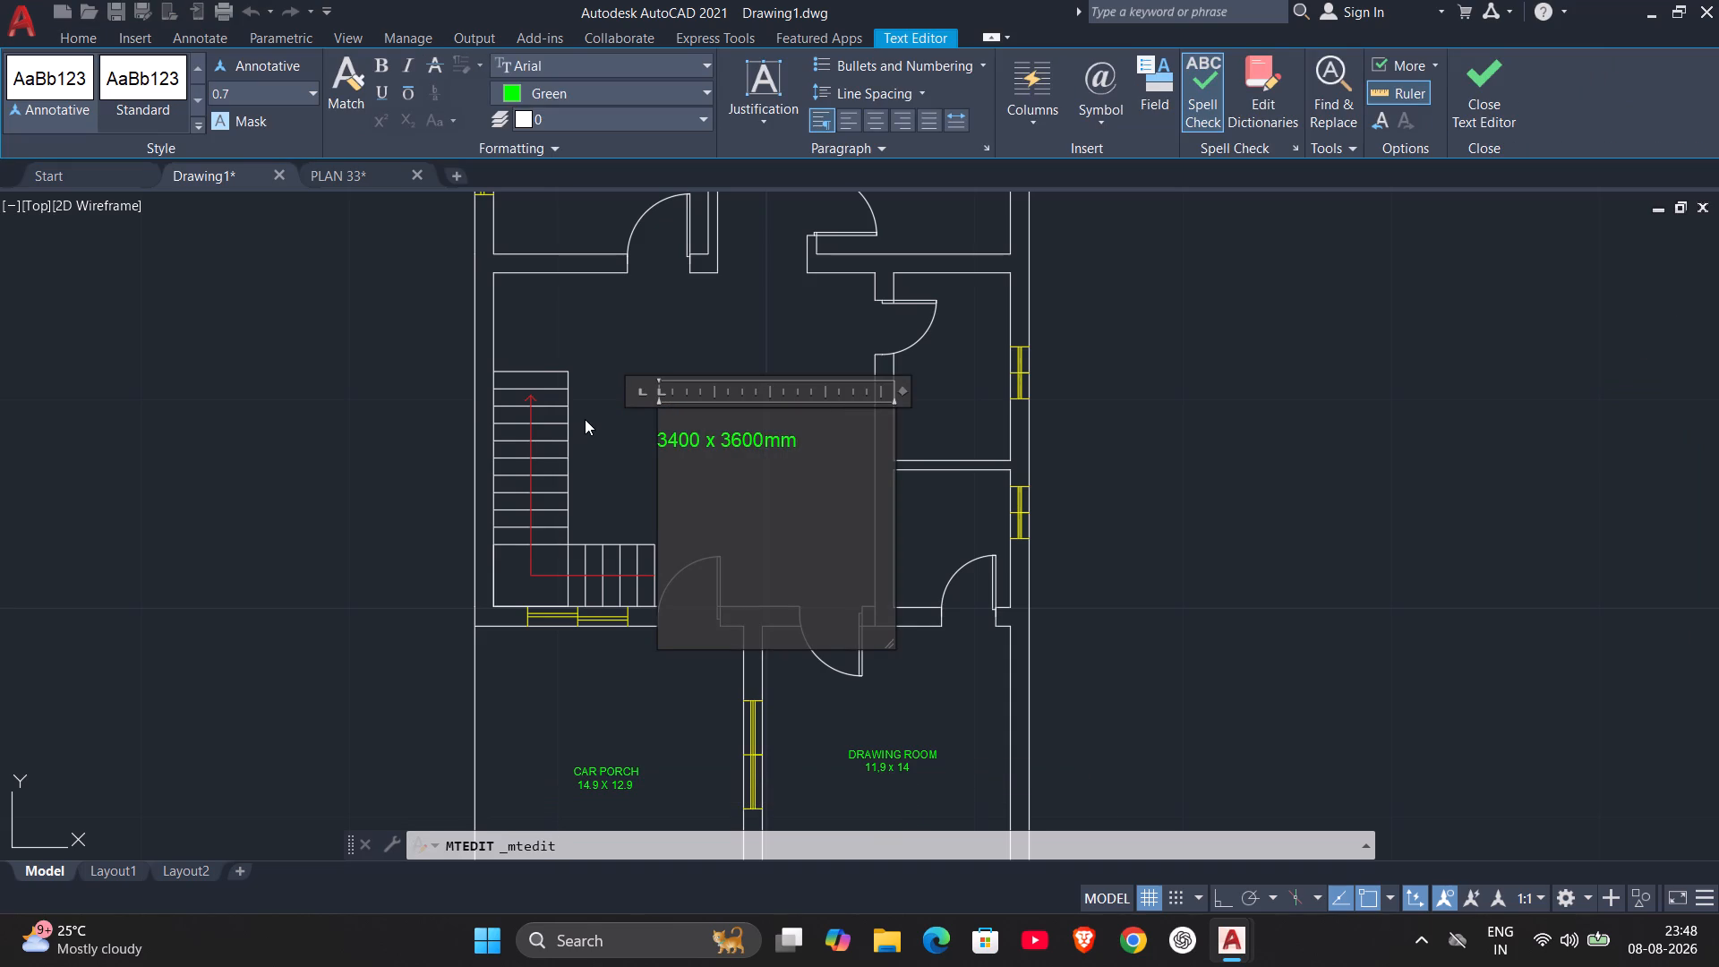
pyautogui.write('LOU')
pyautogui.write('NGE')
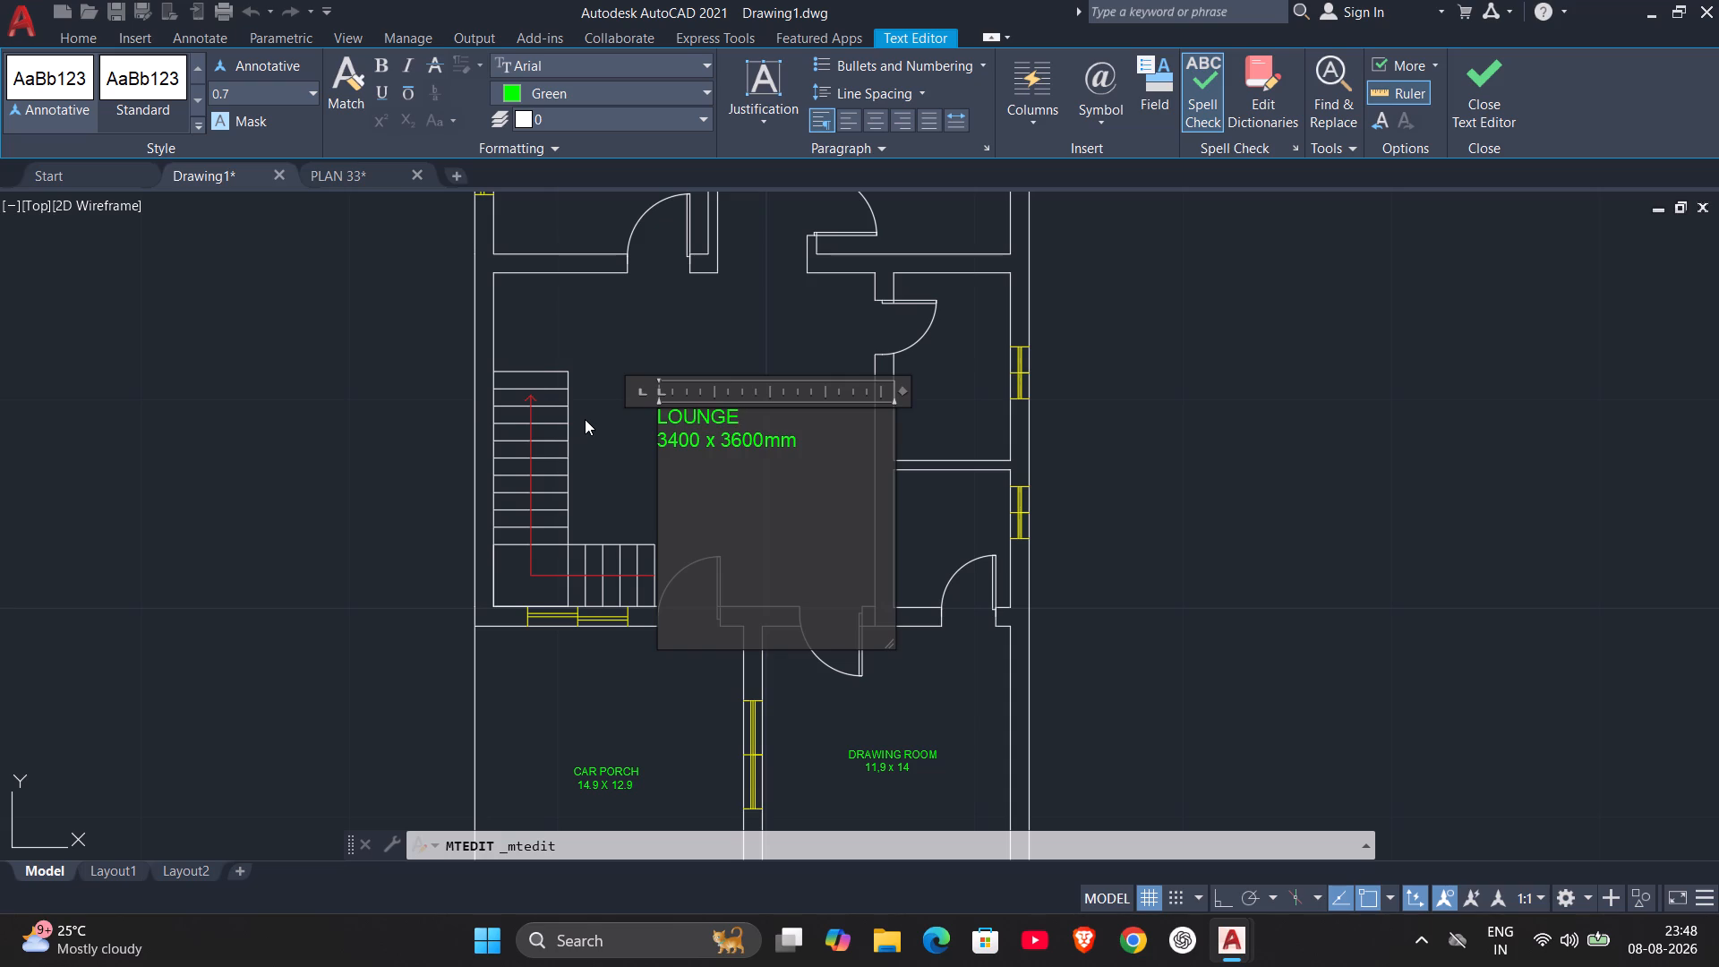
# Add the size line 18.3 X 16.0 under LOUNGE, delete the old 3400 x 3600mm line, and close the text editor.
pyautogui.press('Return')
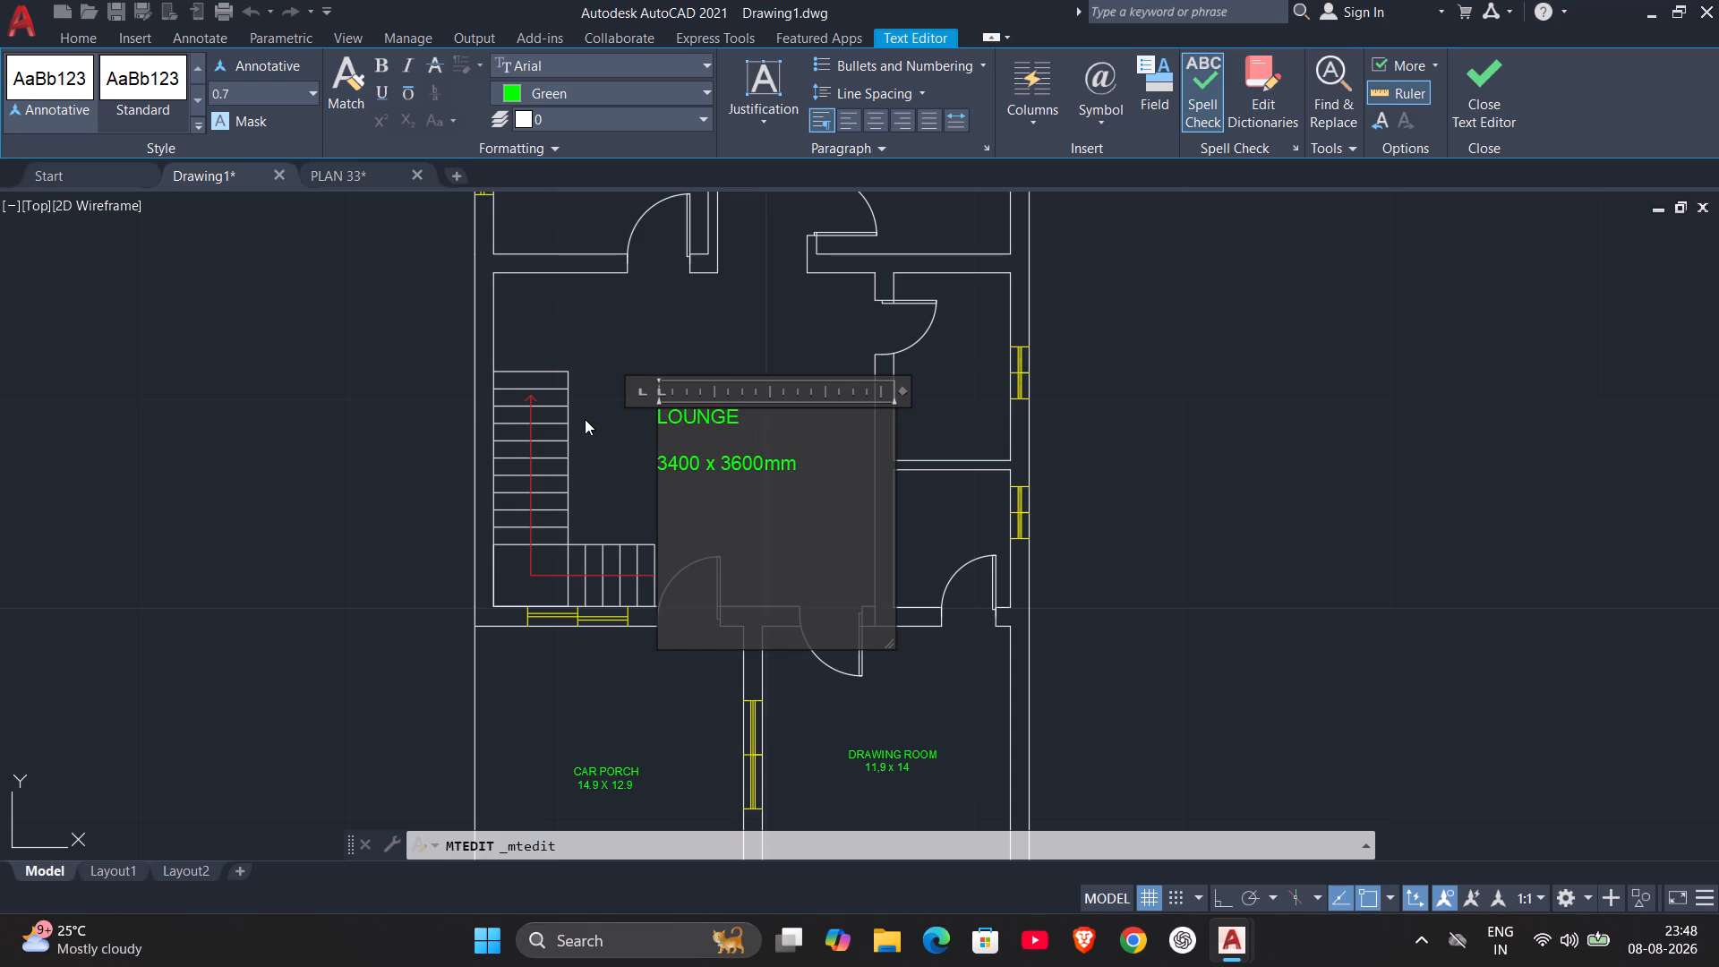
pyautogui.write('18.')
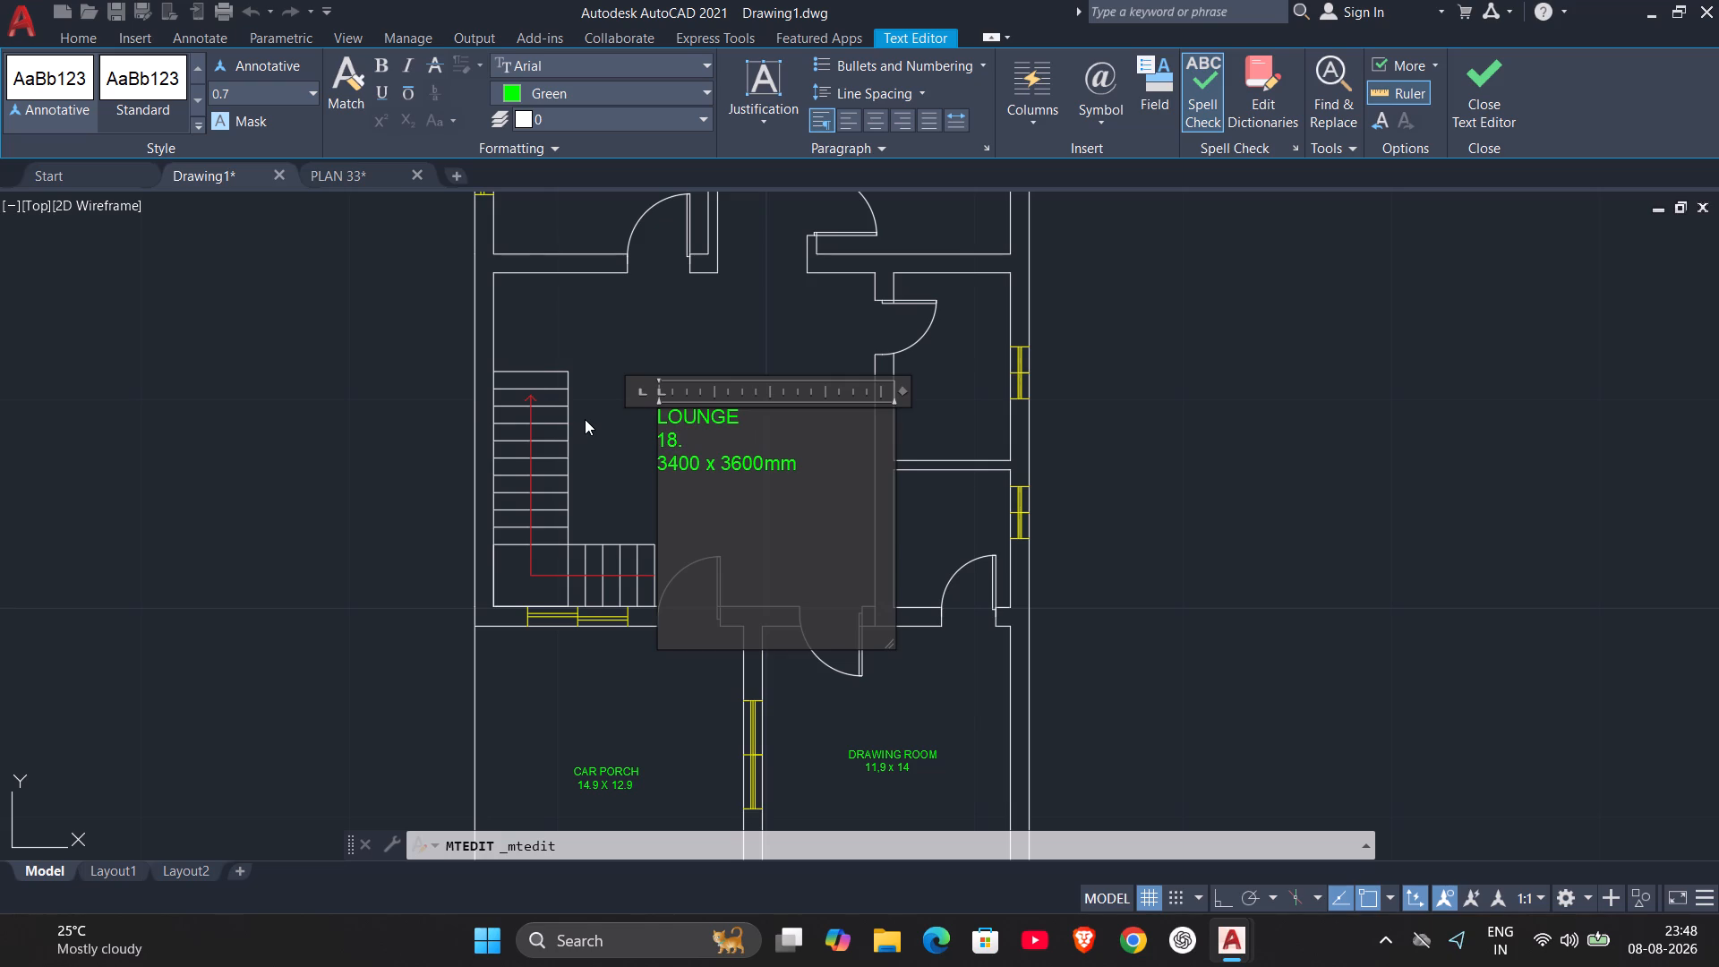
pyautogui.press('3')
pyautogui.press('space')
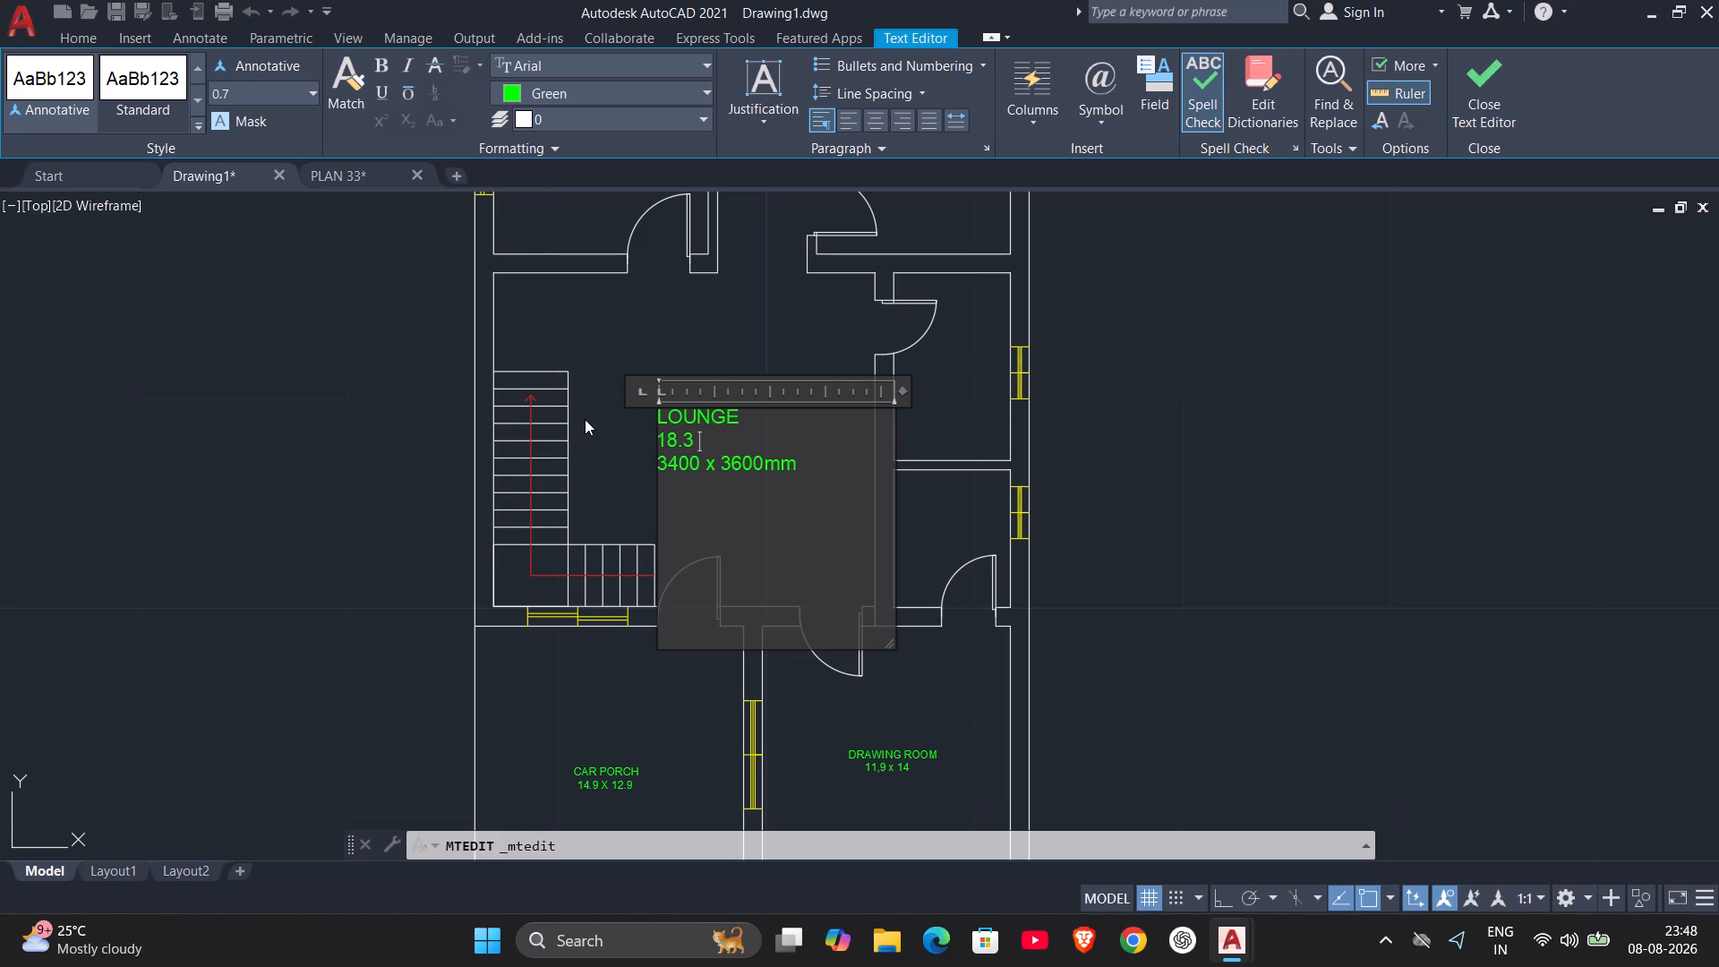
pyautogui.write('X')
pyautogui.press('space')
pyautogui.write('16')
pyautogui.write('.0')
pyautogui.moveTo(803, 465); pyautogui.dragTo(529, 452)
pyautogui.click(723, 459)
pyautogui.moveTo(800, 464); pyautogui.dragTo(641, 455)
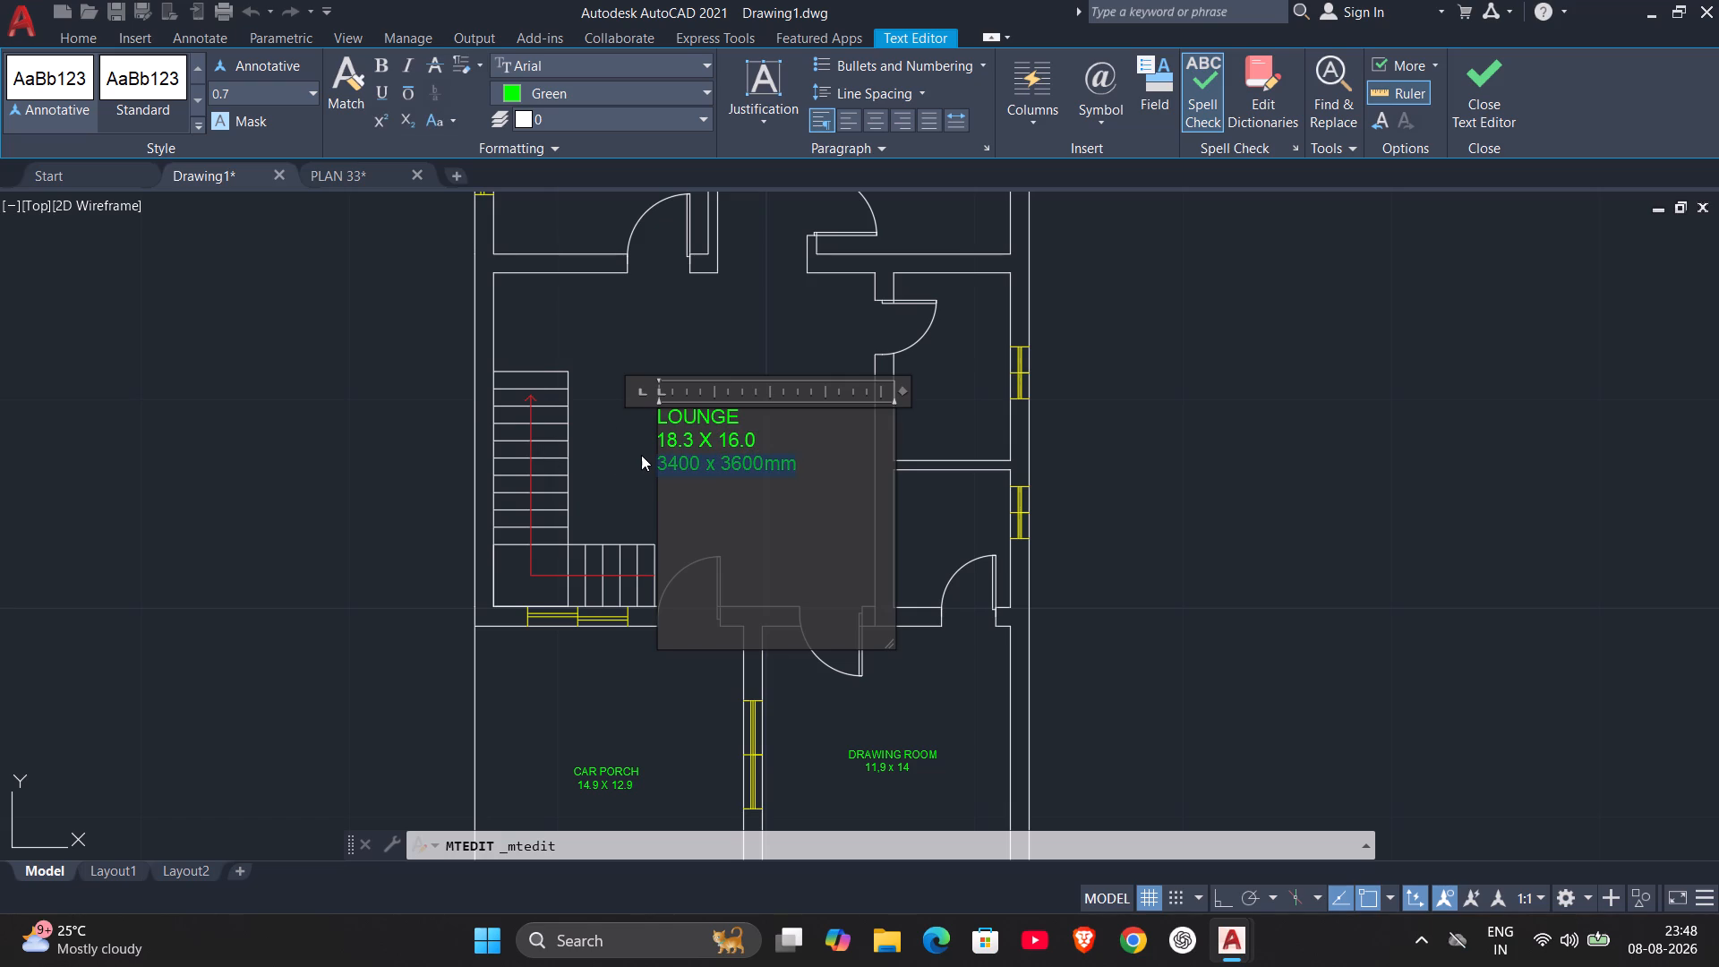
pyautogui.press('Delete')
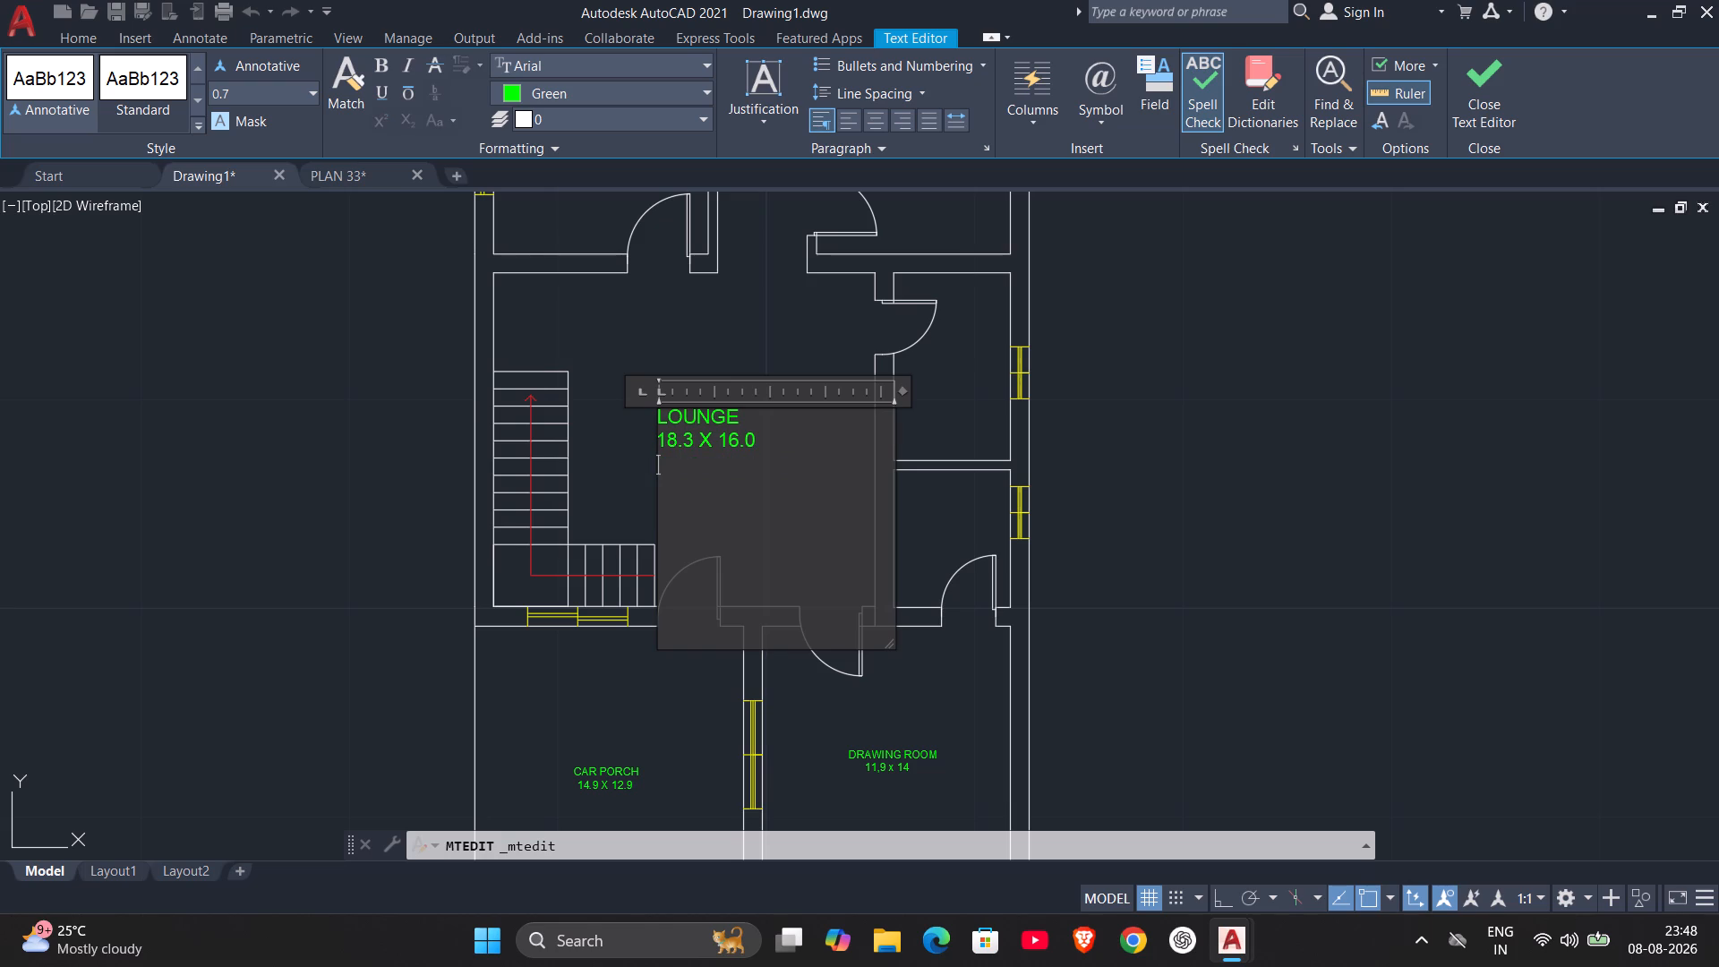
pyautogui.click(654, 416)
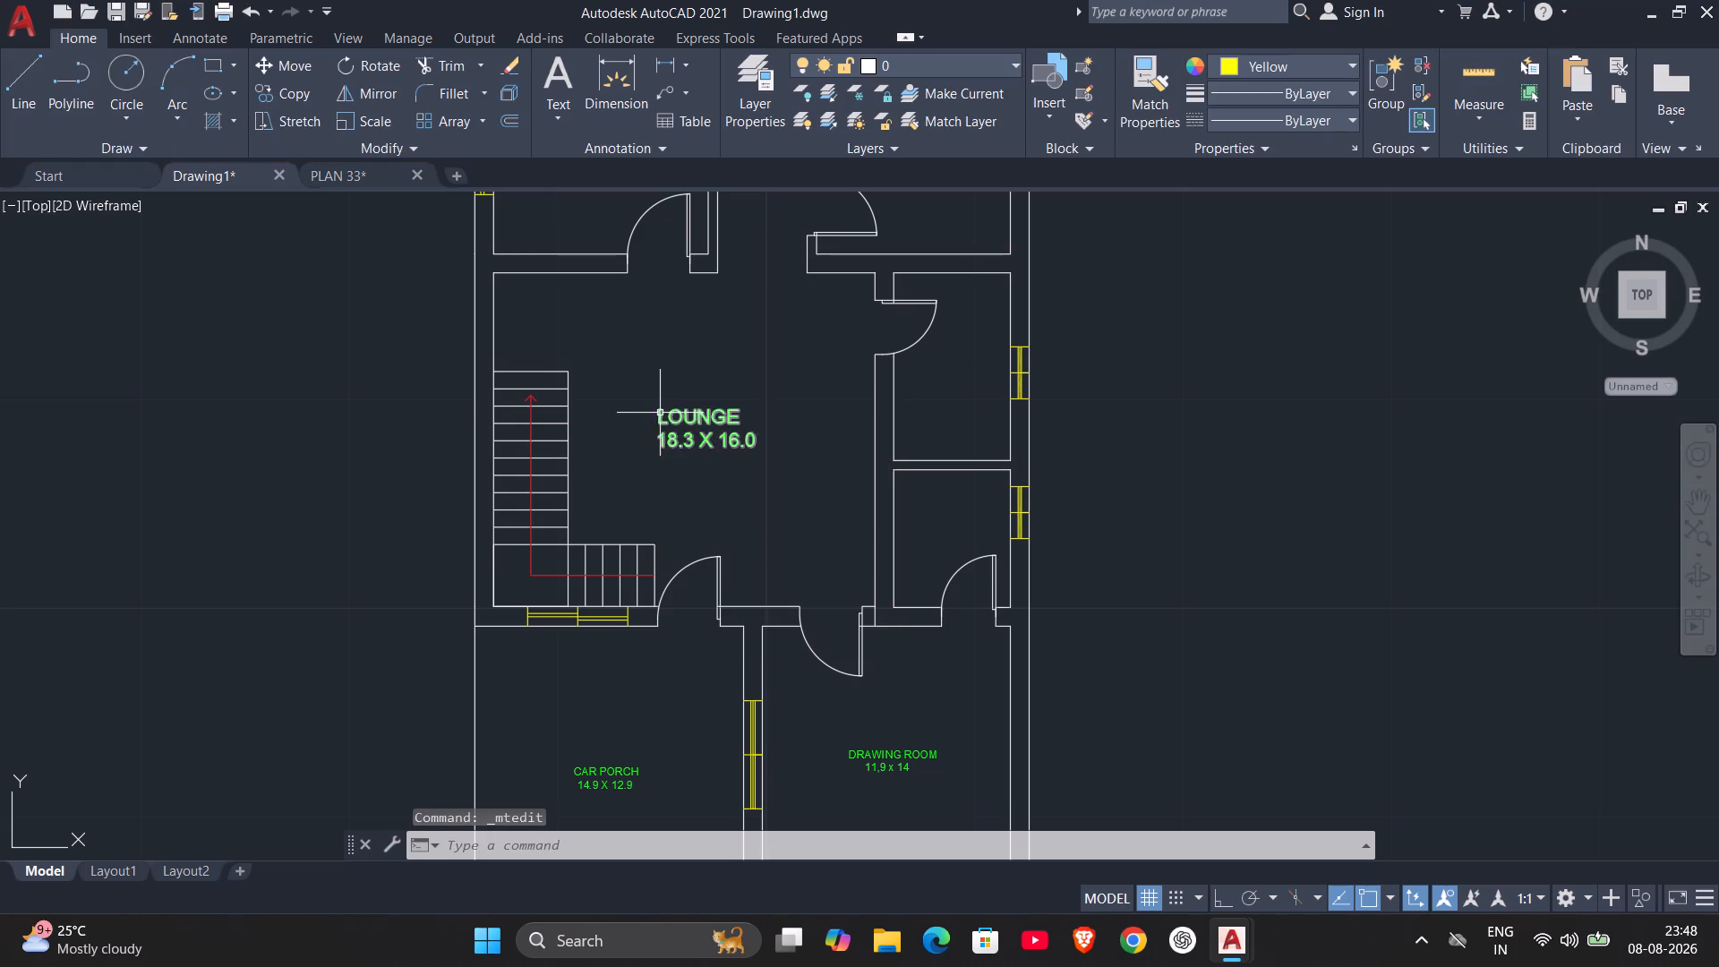
# Indent the LOUNGE line by one space to centre it over its size line, and close the text editor.
pyautogui.doubleClick(663, 415)
pyautogui.press('space')
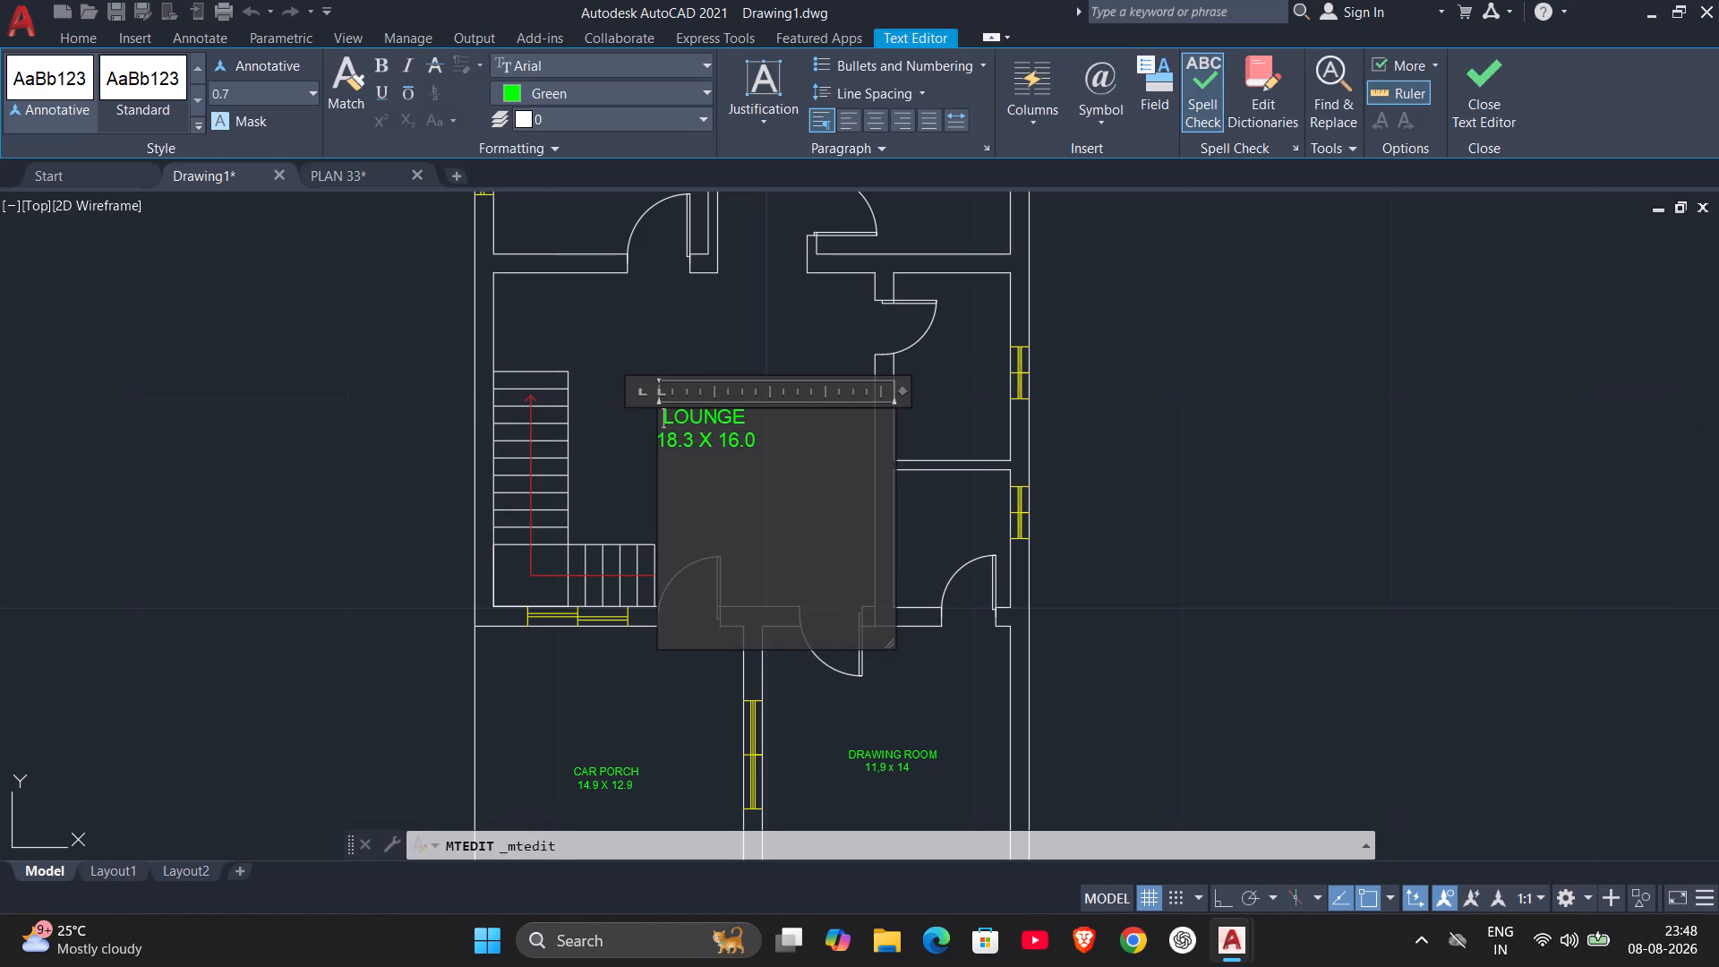
pyautogui.press('space')
pyautogui.press('BackSpace')
pyautogui.click(661, 351)
# Match the LOUNGE label's properties to those of the CAR PORCH label.
pyautogui.click(1131, 115)
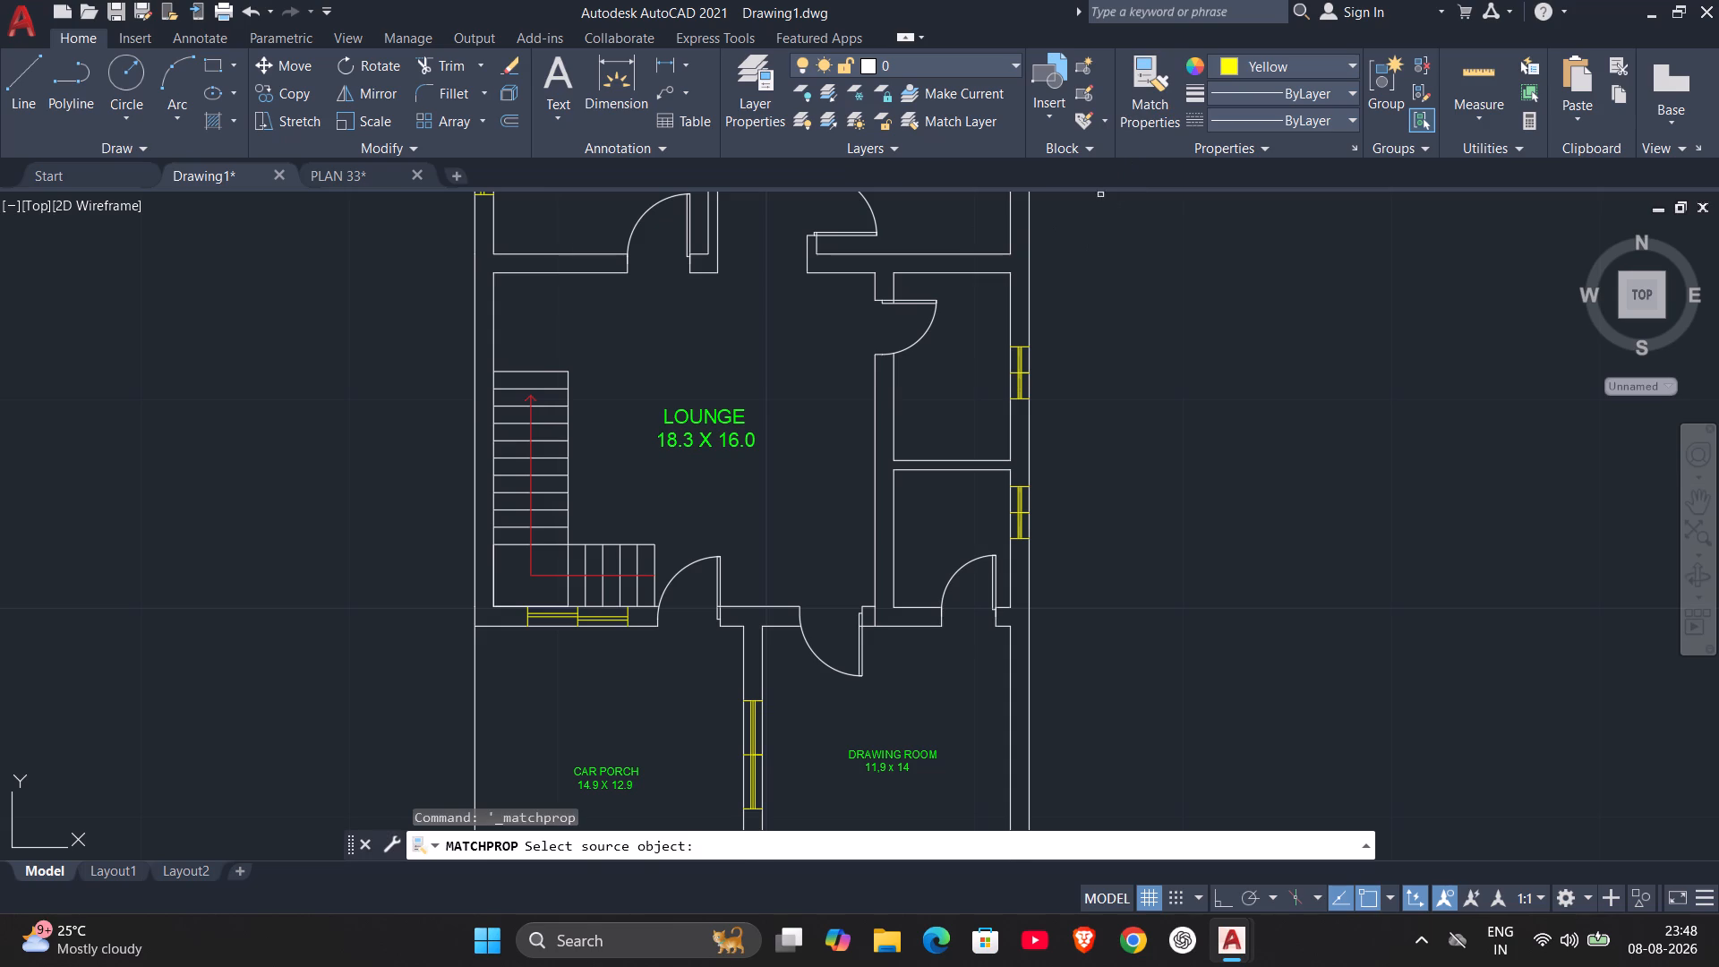
pyautogui.click(627, 778)
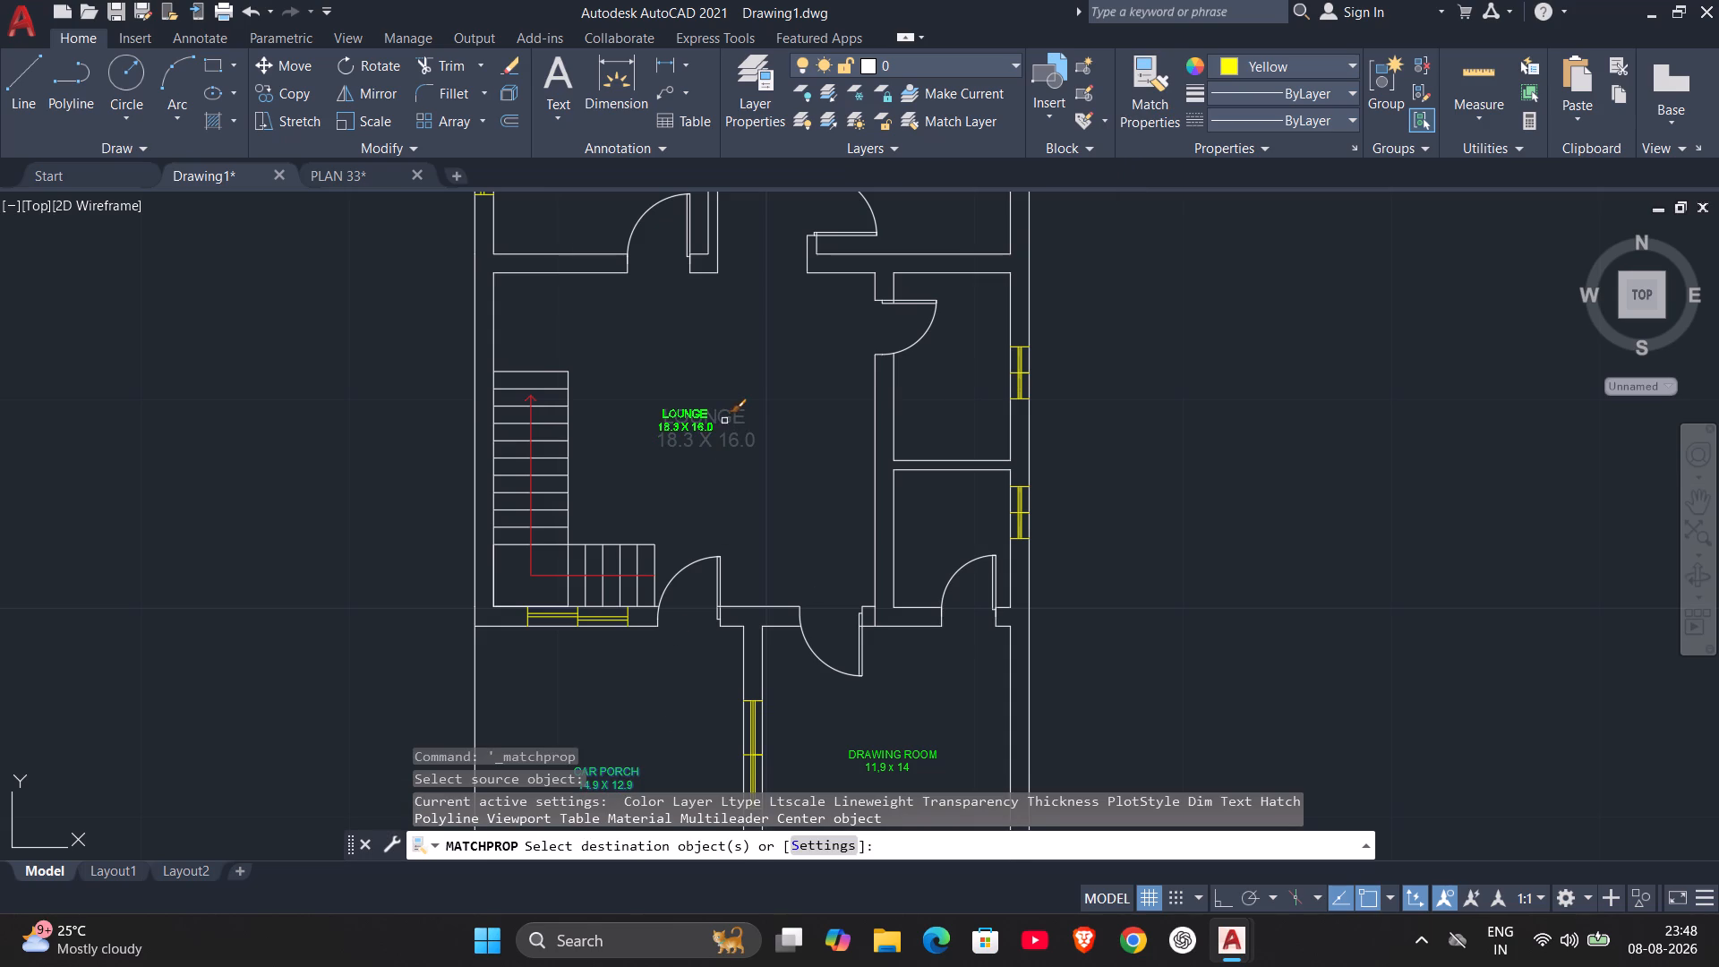
pyautogui.click(724, 421)
pyautogui.click(697, 420)
pyautogui.press('Escape')
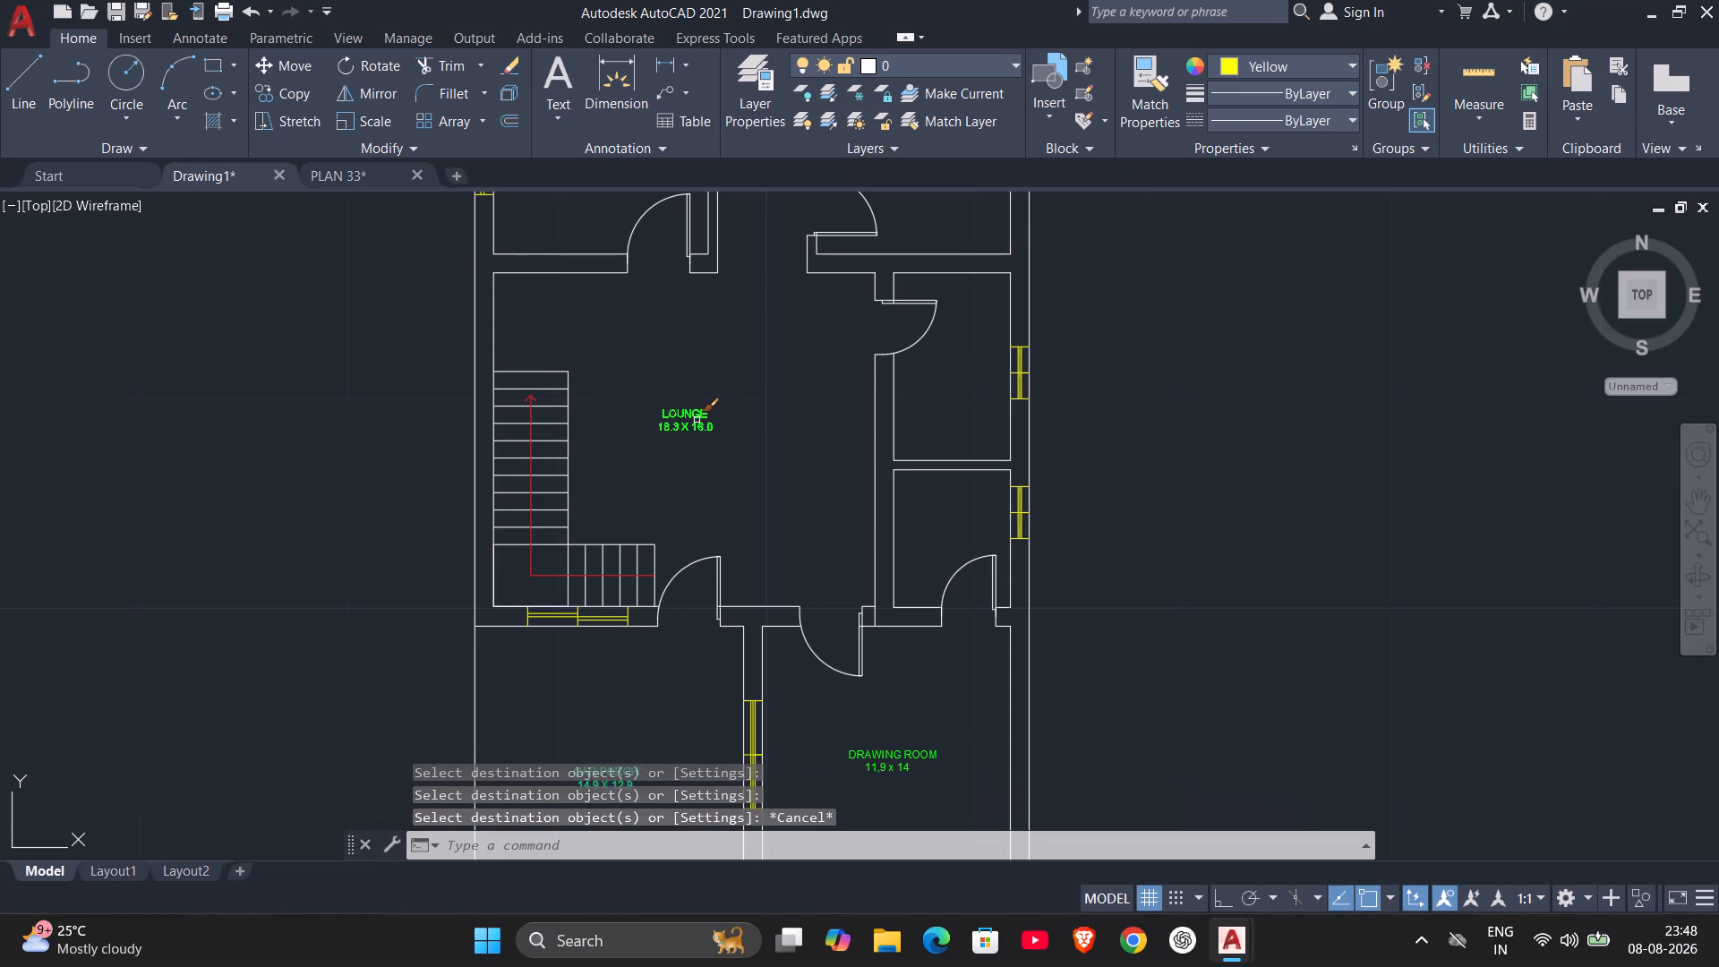
# Move the LOUNGE label slightly northeast within its room and deselect it.
pyautogui.click(680, 417)
pyautogui.moveTo(683, 417); pyautogui.dragTo(698, 396)
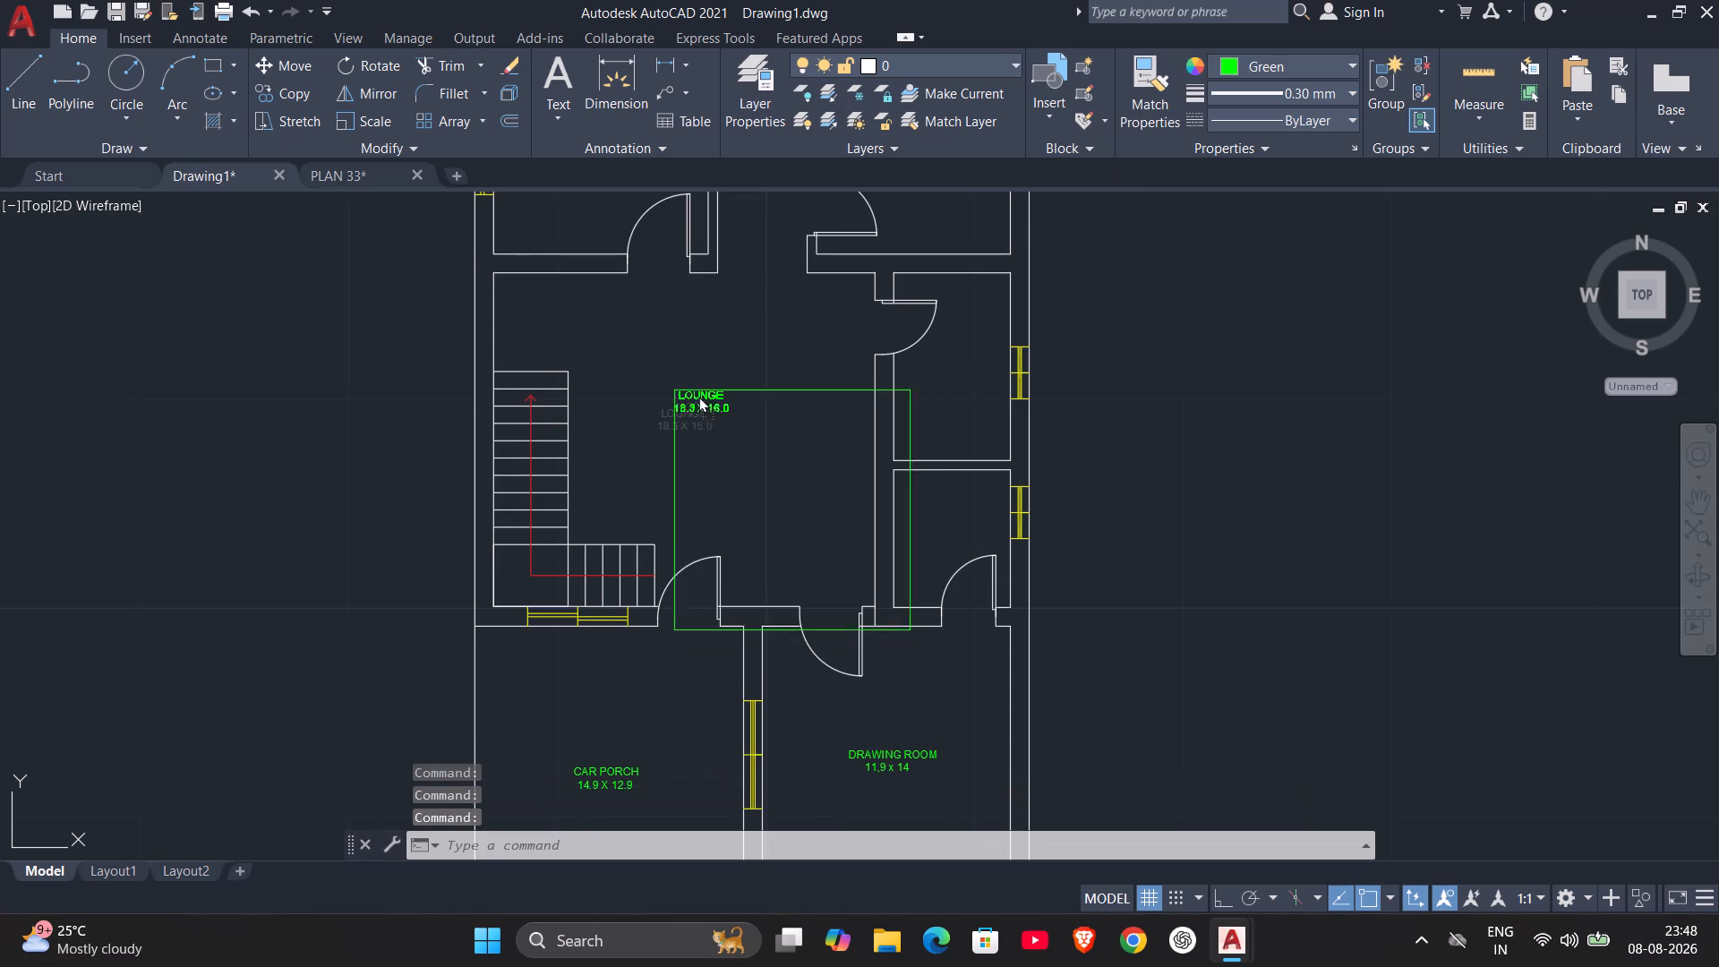
pyautogui.moveTo(698, 396); pyautogui.dragTo(696, 396)
pyautogui.press('Escape')
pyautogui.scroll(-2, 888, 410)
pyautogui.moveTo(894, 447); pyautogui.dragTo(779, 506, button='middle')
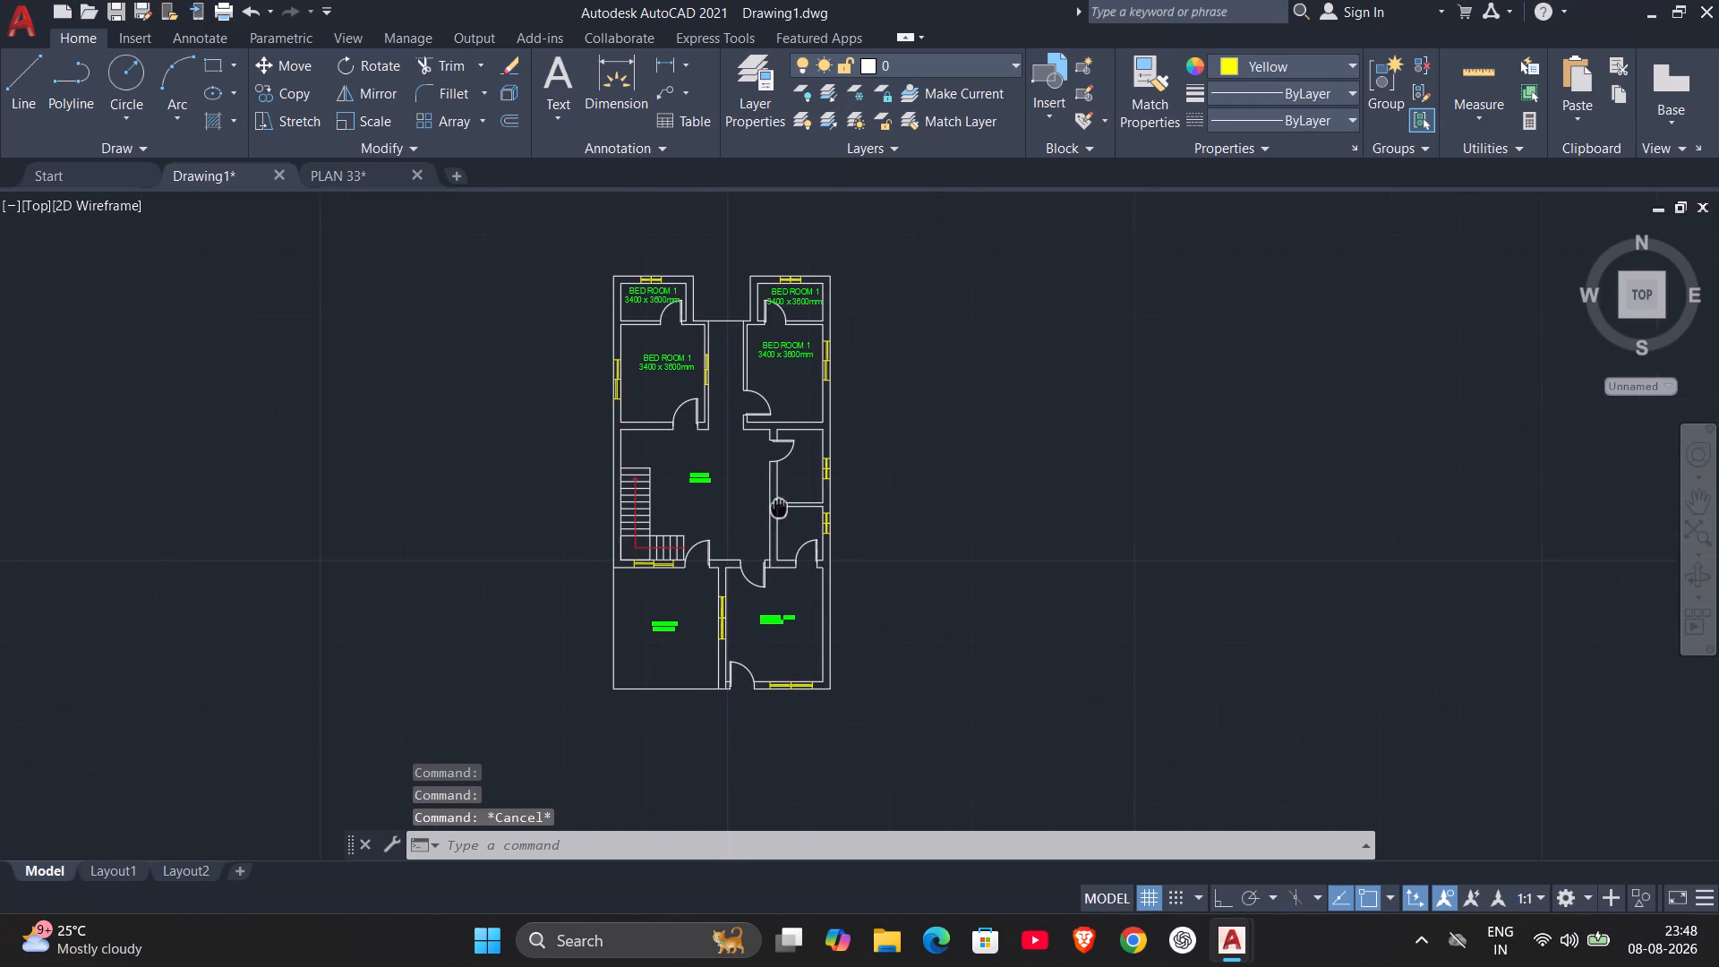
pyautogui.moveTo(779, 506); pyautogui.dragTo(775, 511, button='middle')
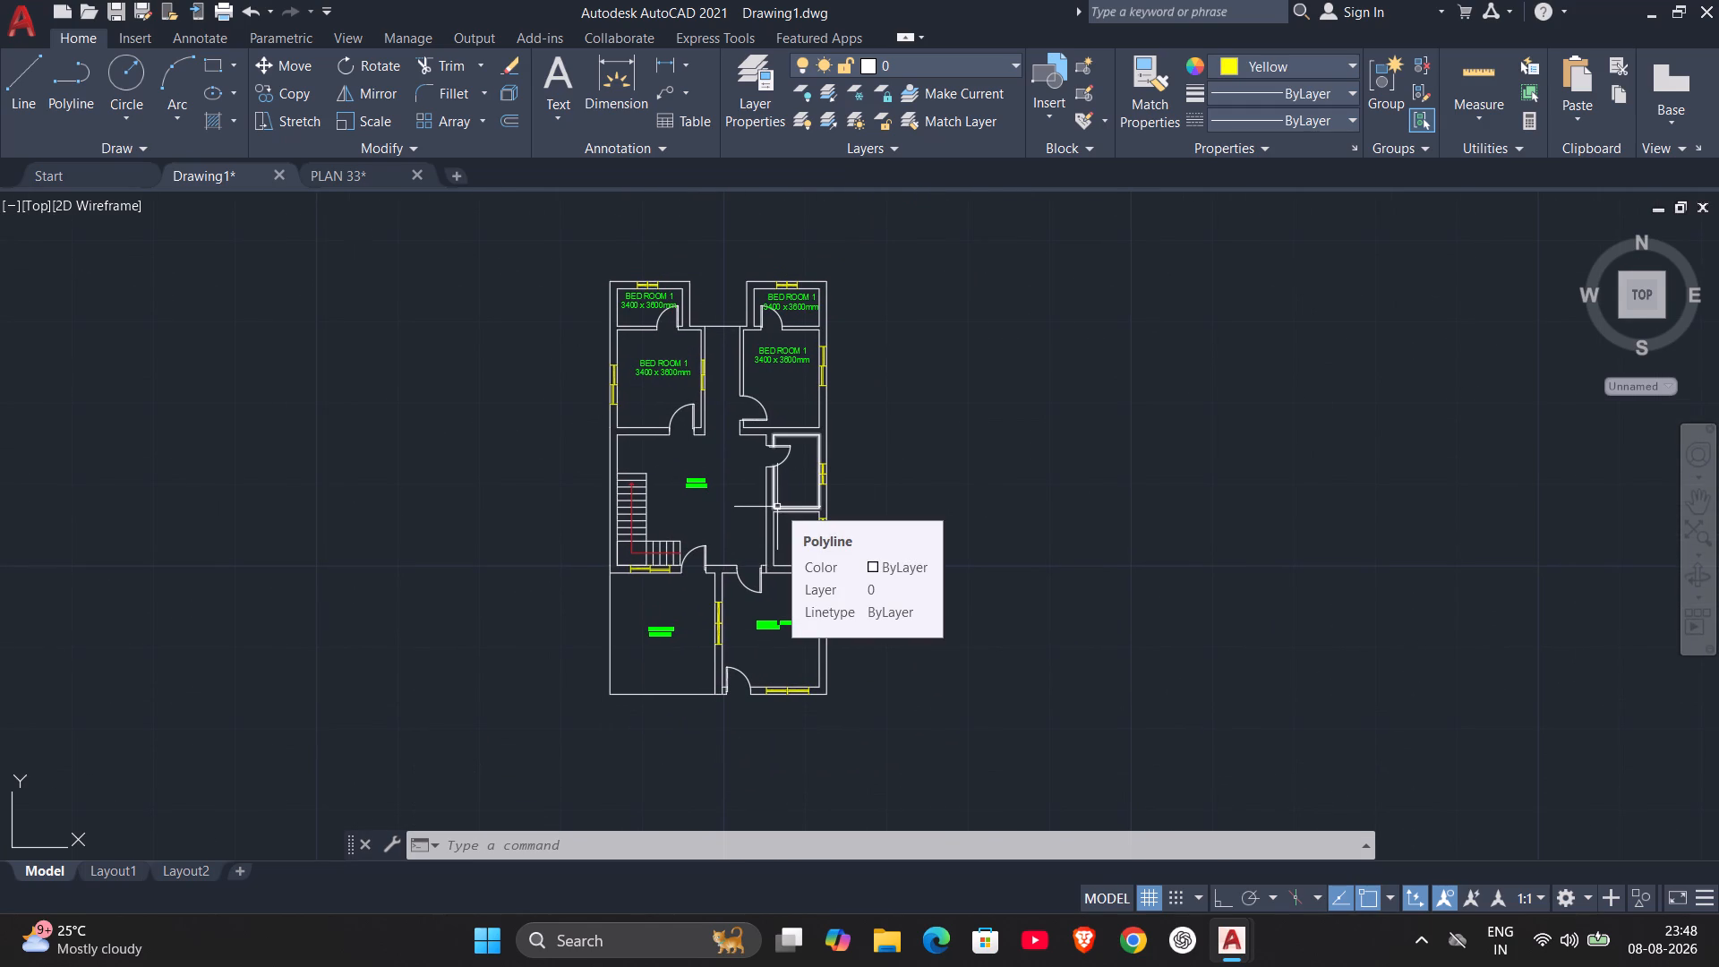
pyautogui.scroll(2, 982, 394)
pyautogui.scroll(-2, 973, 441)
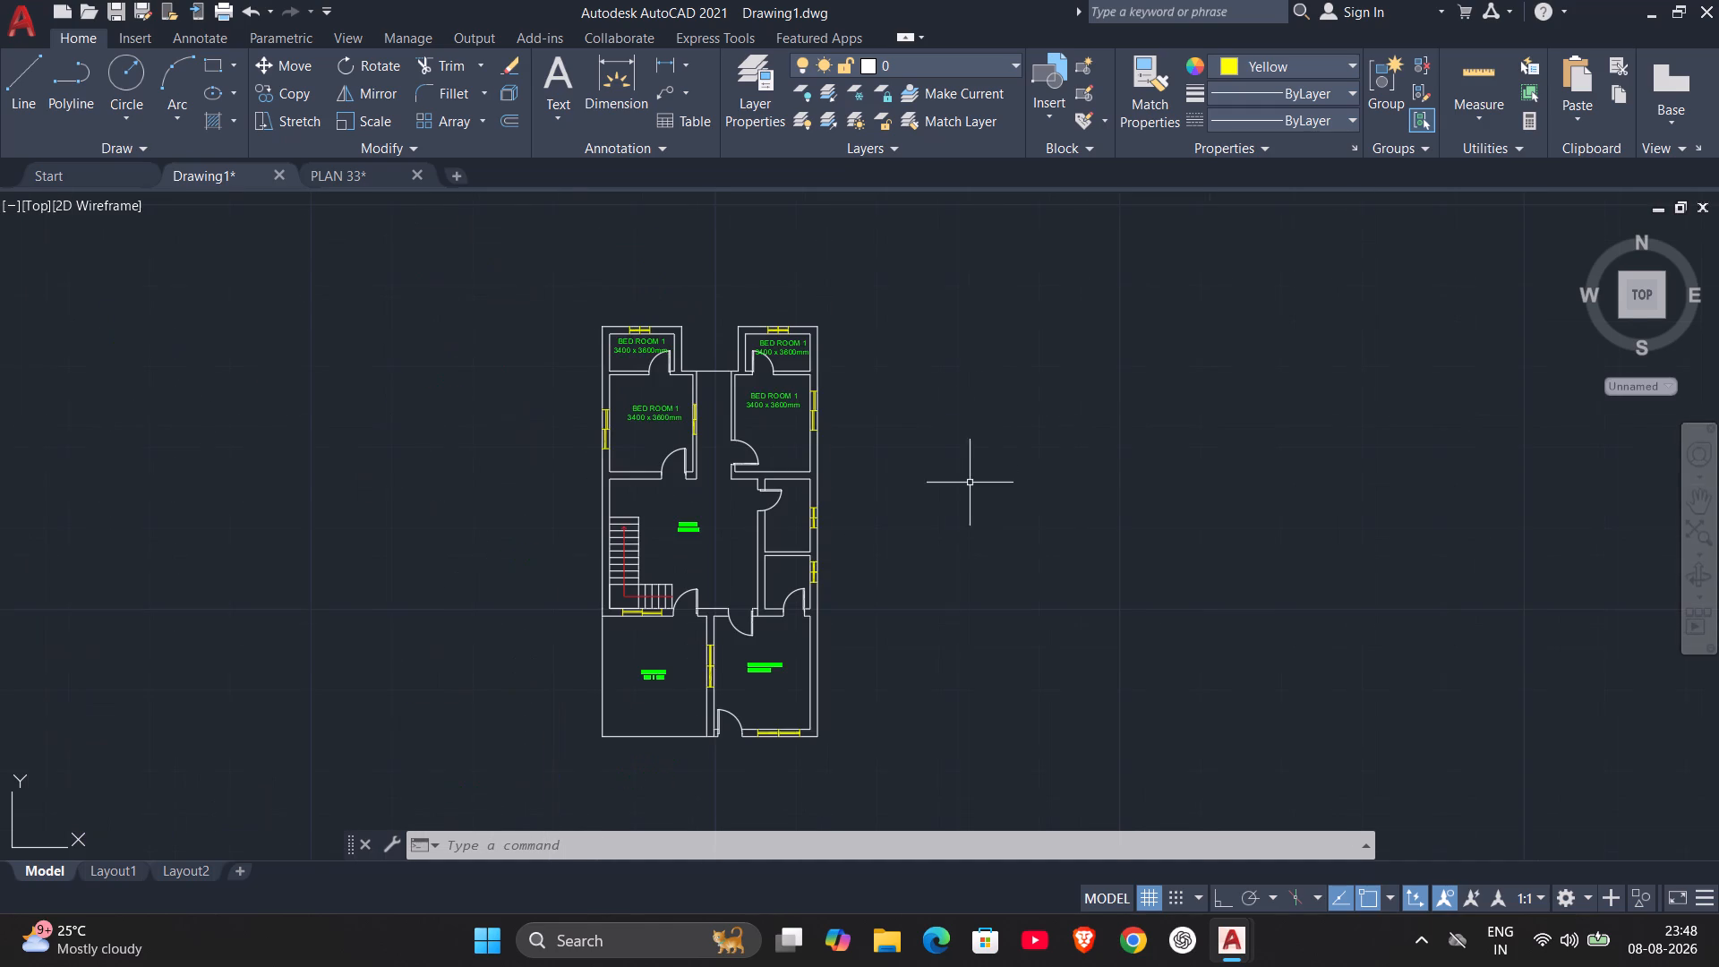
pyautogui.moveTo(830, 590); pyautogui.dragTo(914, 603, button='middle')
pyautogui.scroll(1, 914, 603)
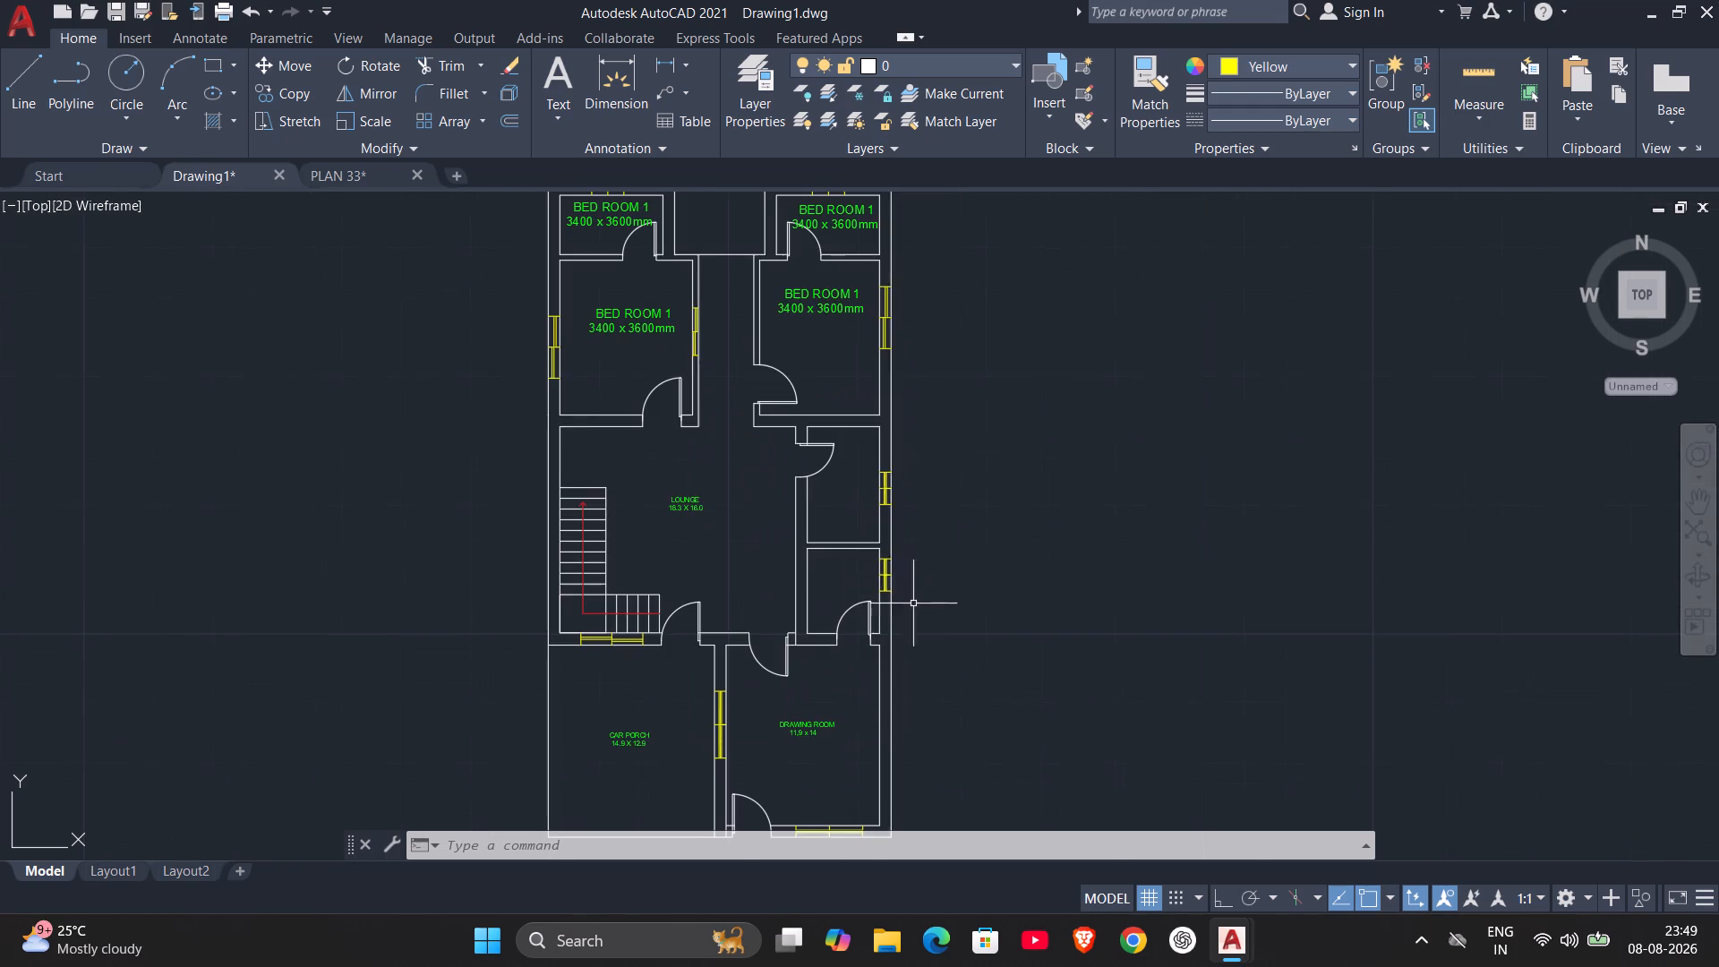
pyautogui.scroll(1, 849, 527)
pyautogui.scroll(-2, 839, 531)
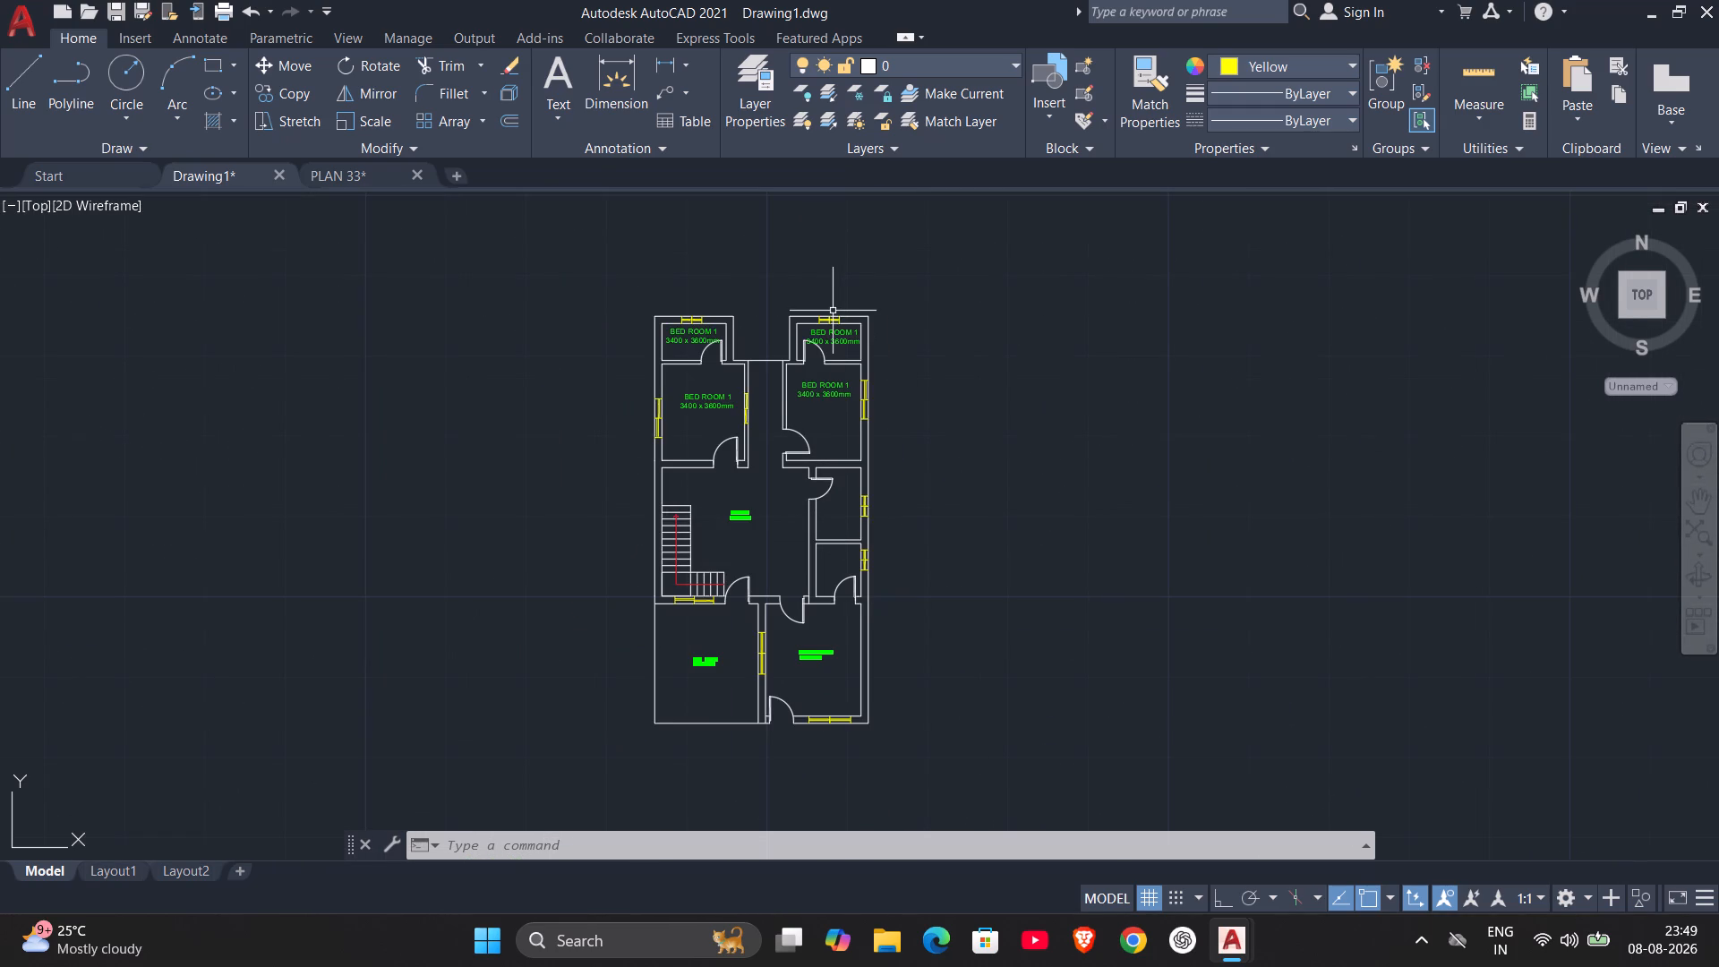
# Open the label in the small northeast room for editing and replace its BED ROOM 1 line with BATH.
pyautogui.scroll(2, 833, 311)
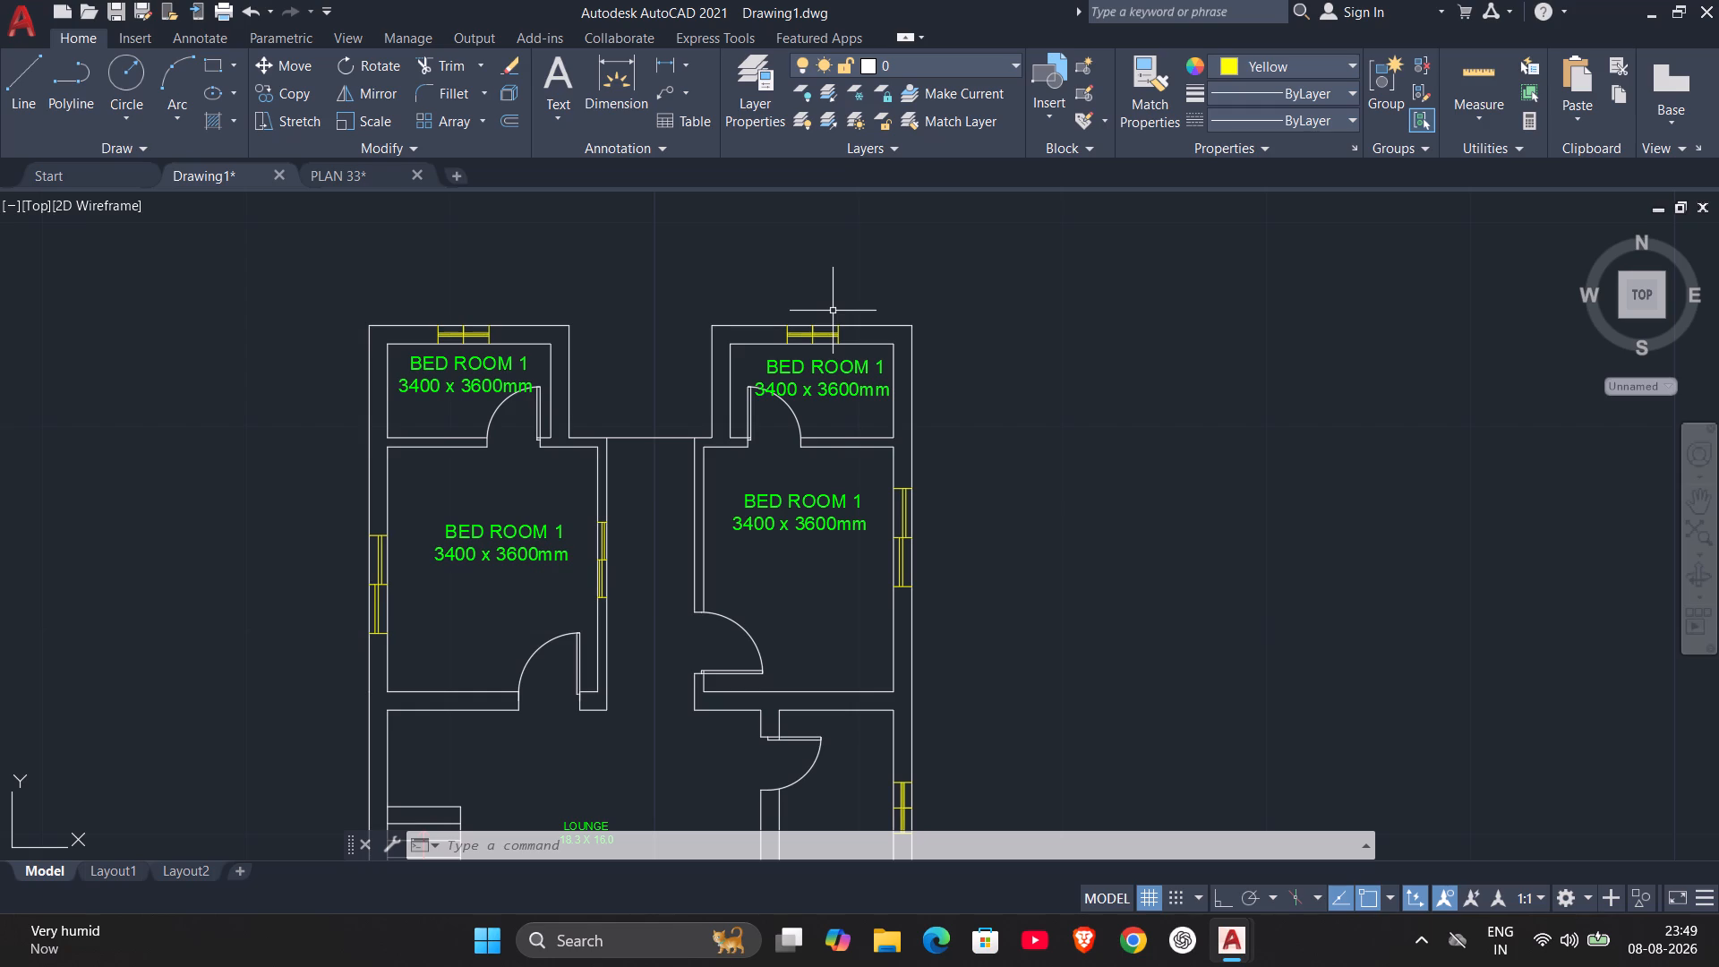
pyautogui.click(834, 378)
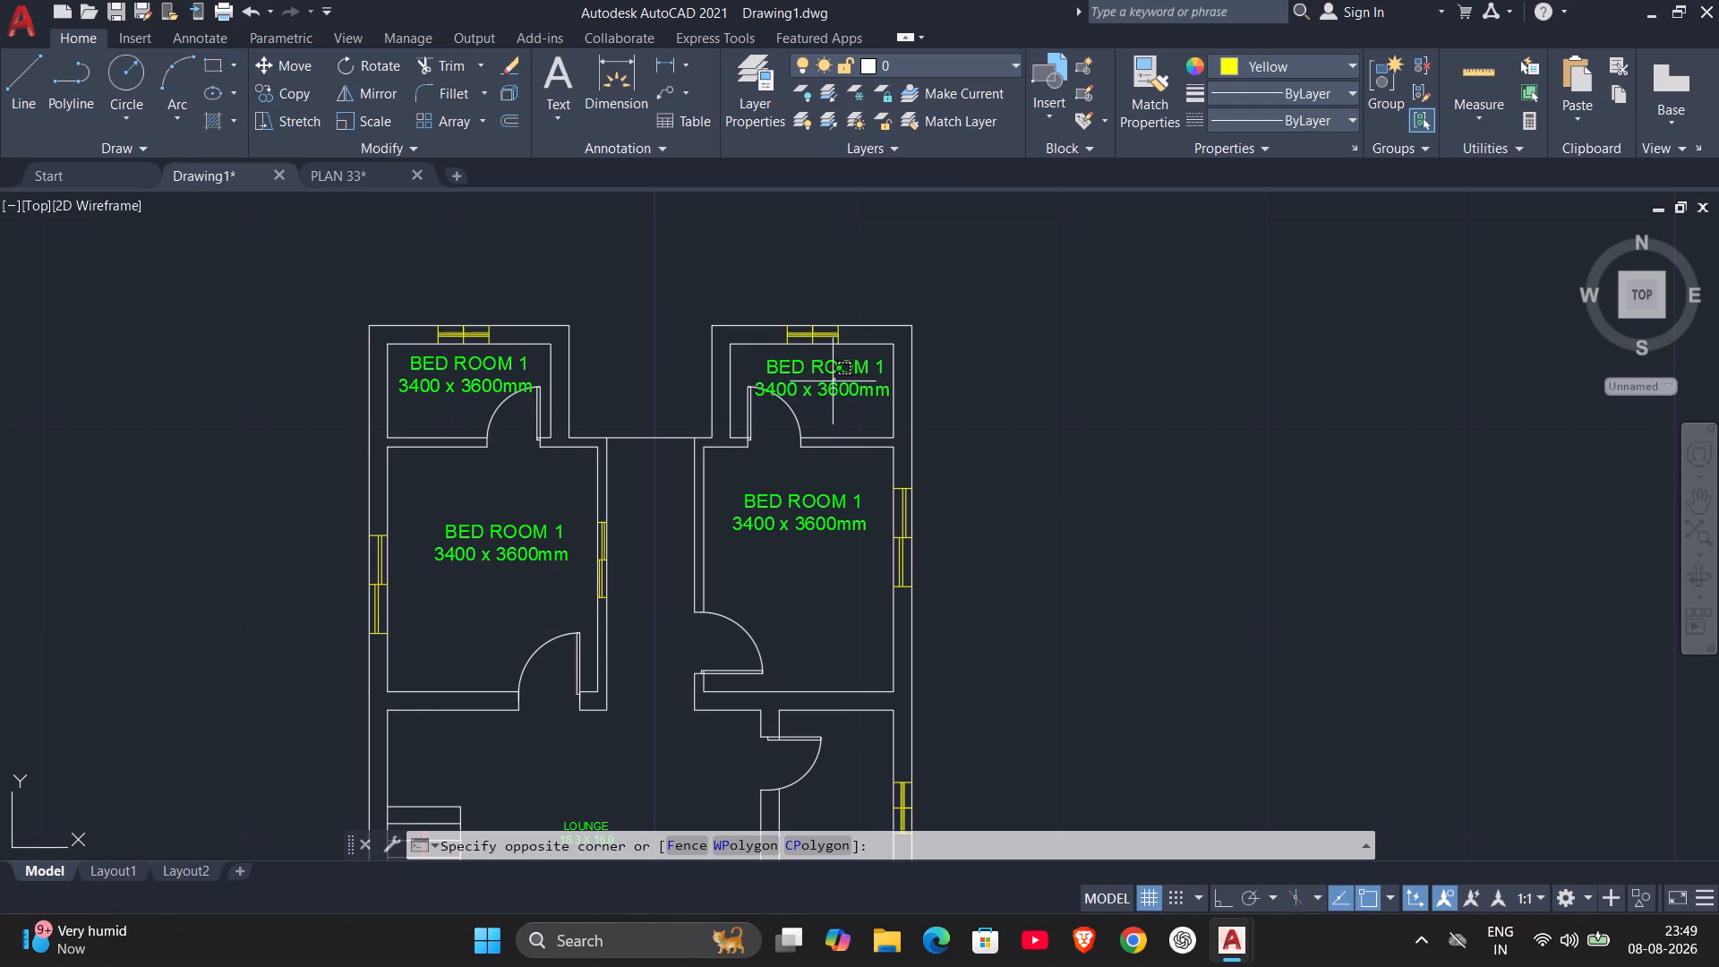
pyautogui.doubleClick(831, 389)
pyautogui.moveTo(897, 365); pyautogui.dragTo(843, 374)
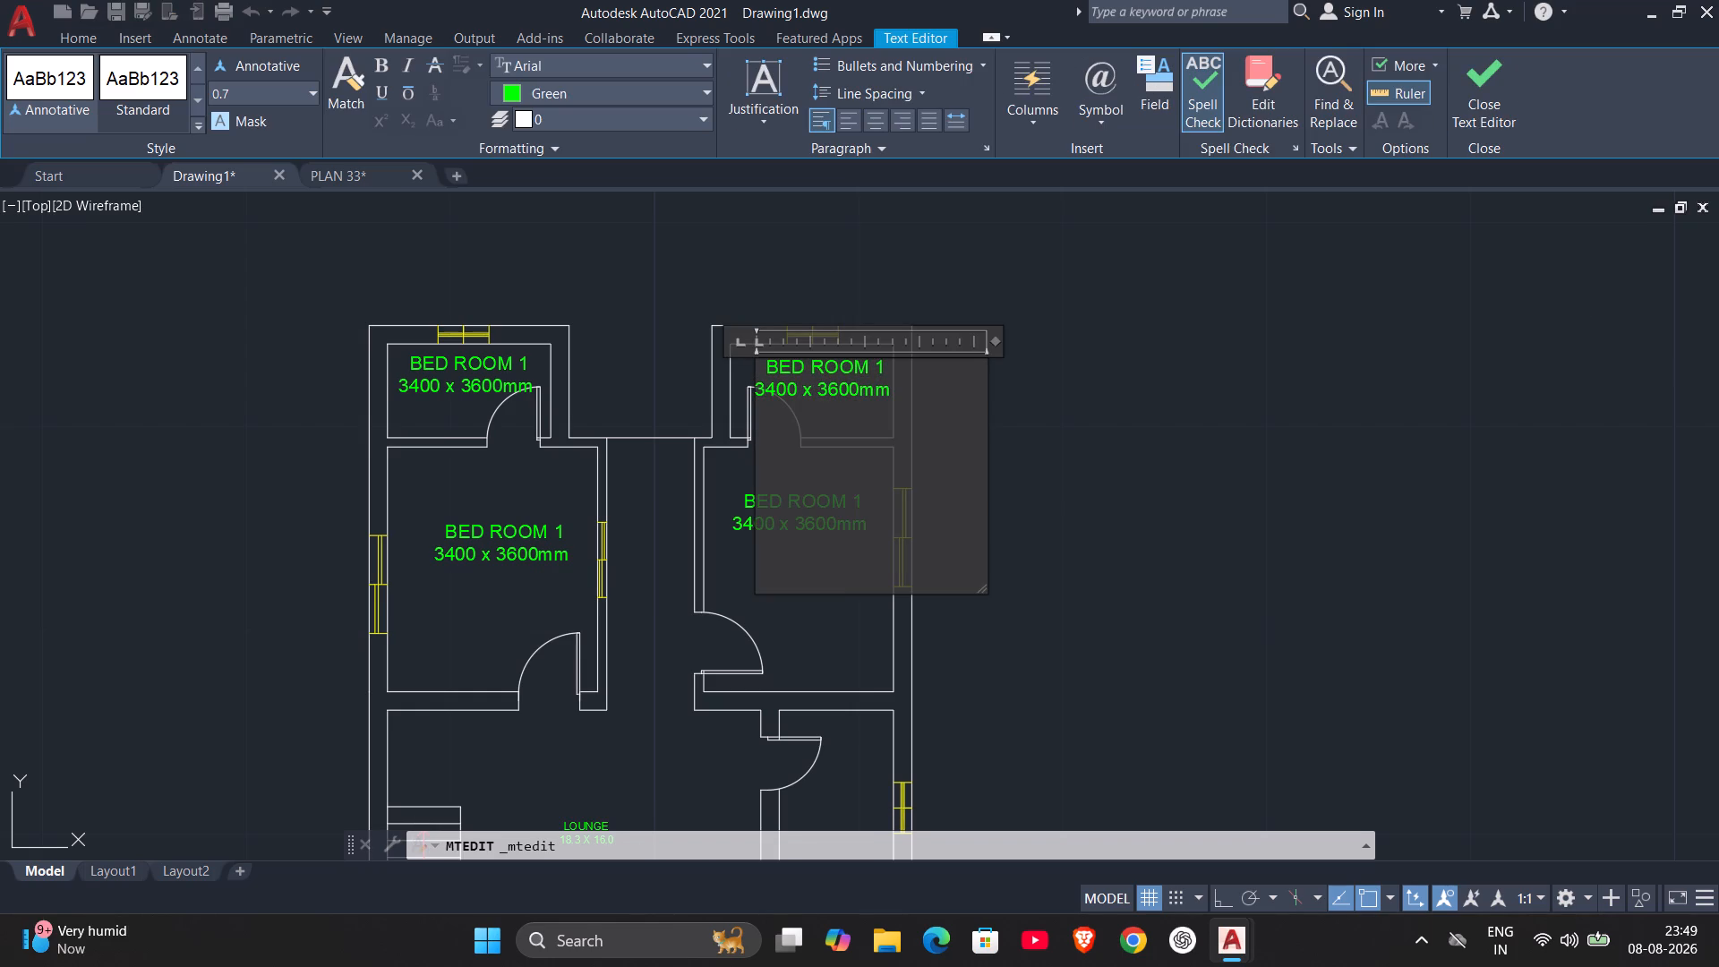
pyautogui.moveTo(843, 374); pyautogui.dragTo(755, 382)
pyautogui.moveTo(882, 366); pyautogui.dragTo(721, 370)
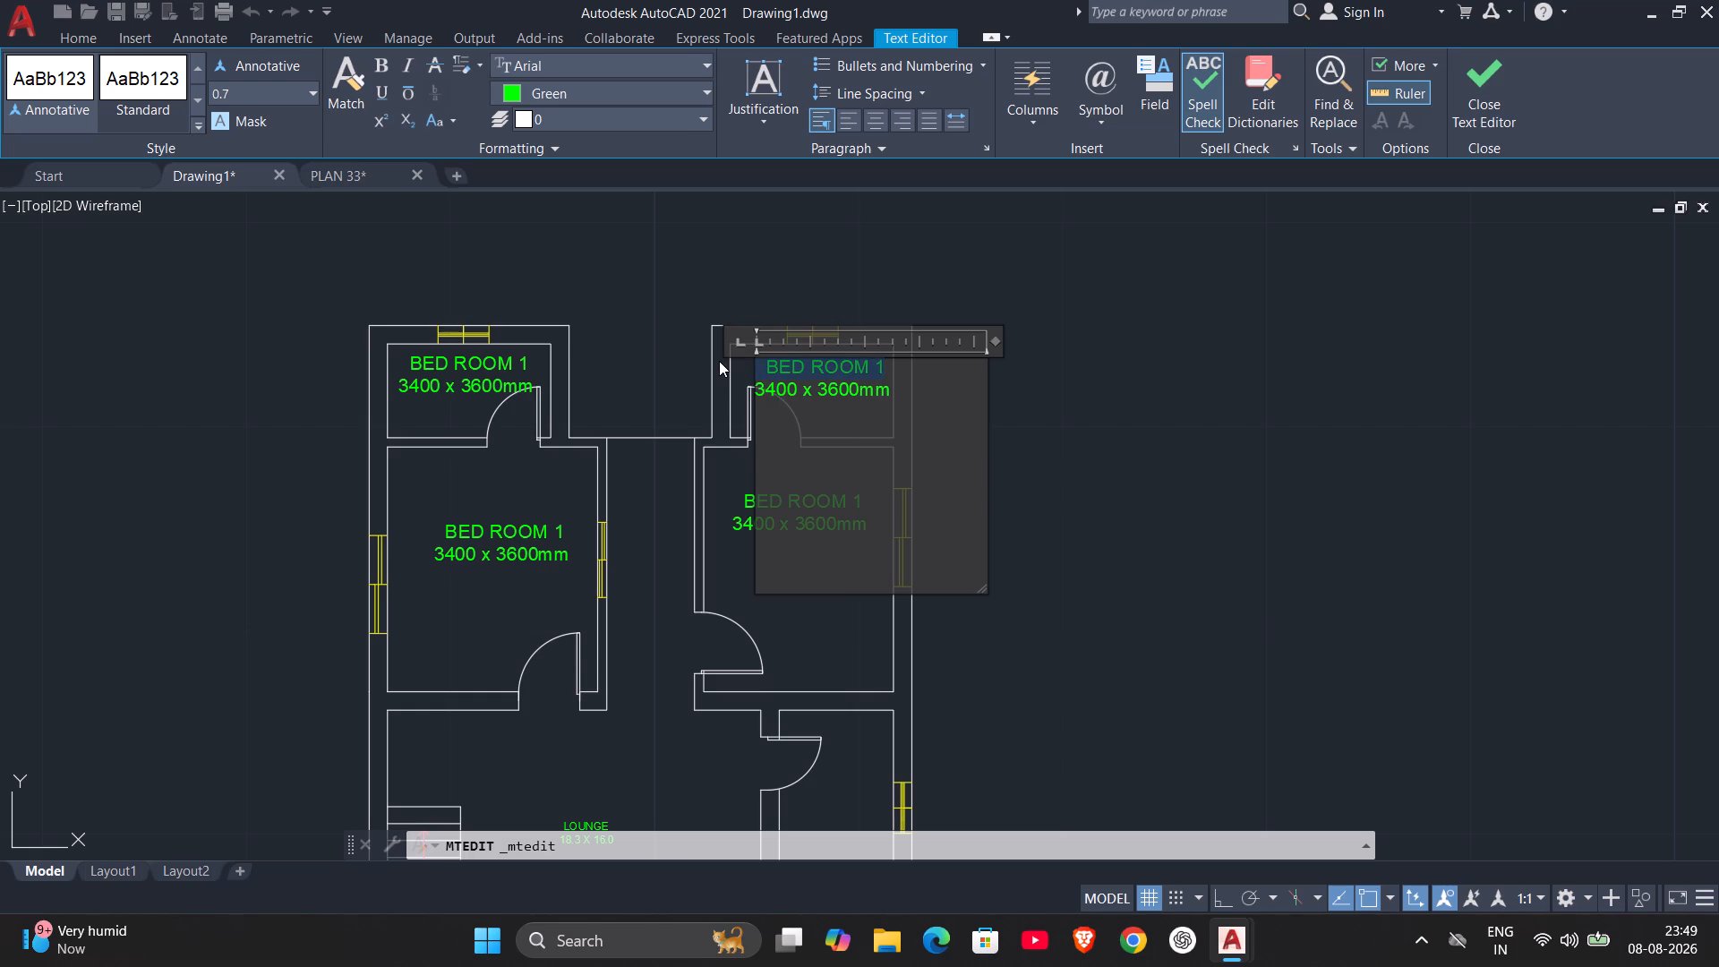
pyautogui.press('BackSpace')
pyautogui.write('BATH')
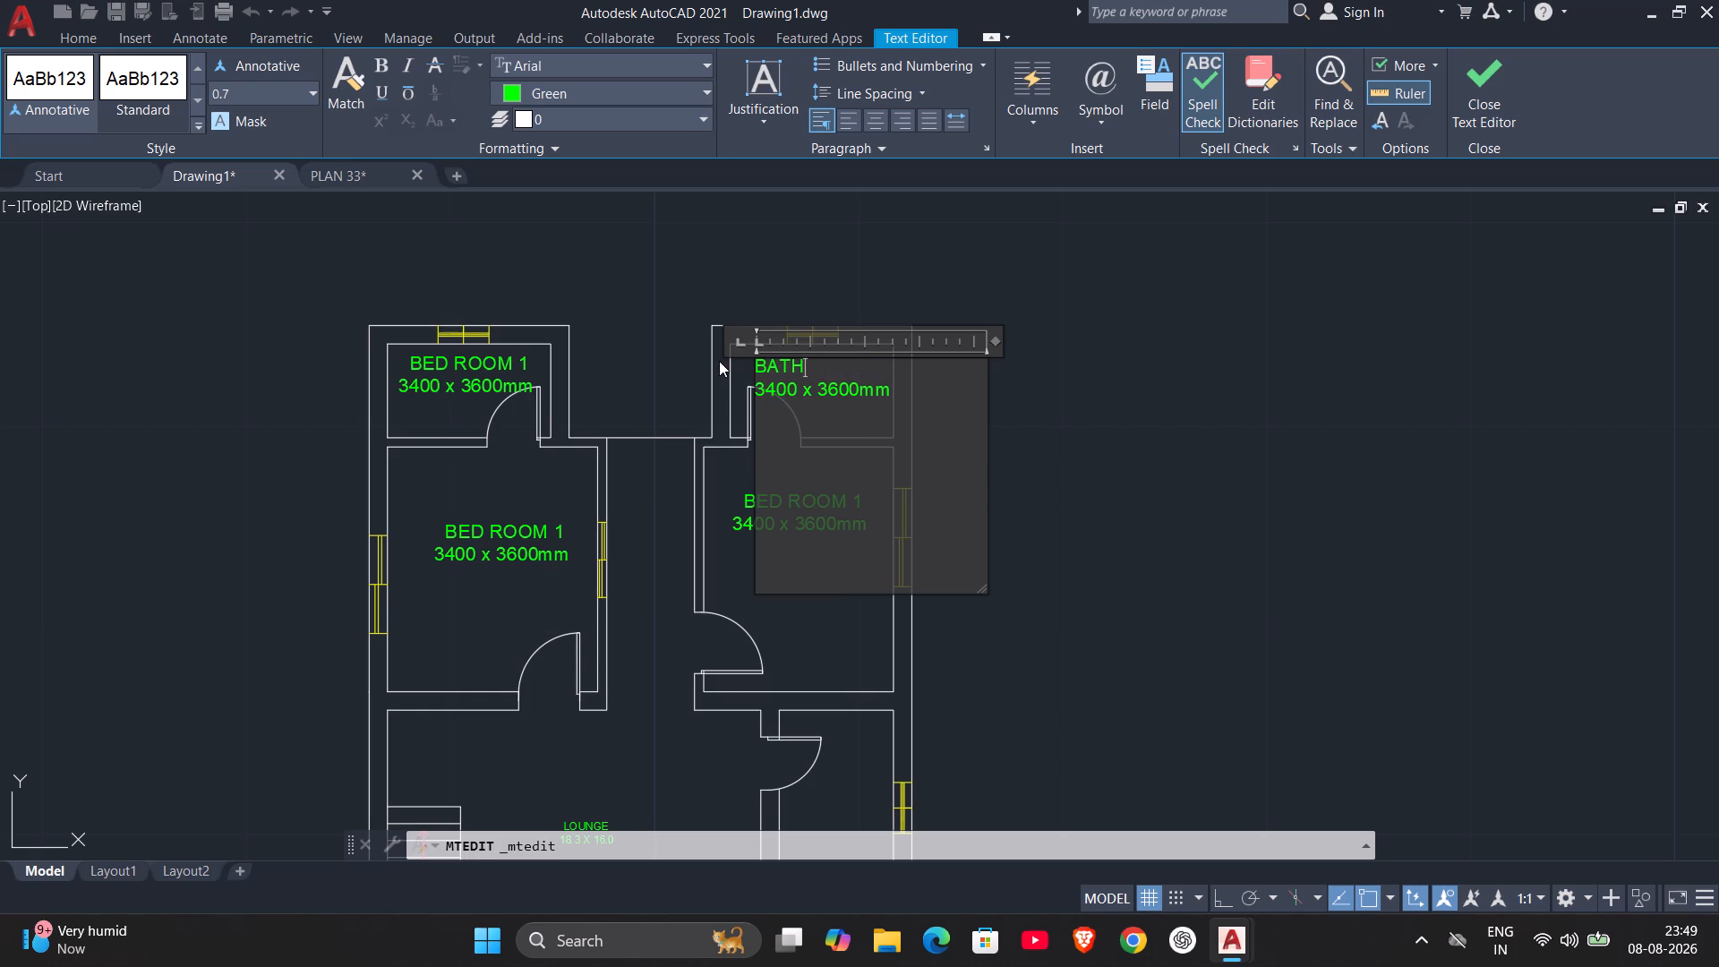
pyautogui.press('space')
pyautogui.press('BackSpace')
# Add the size line 8.0 X 4.6 under BATH and delete the old 3400 x 3600mm line.
pyautogui.press('Return')
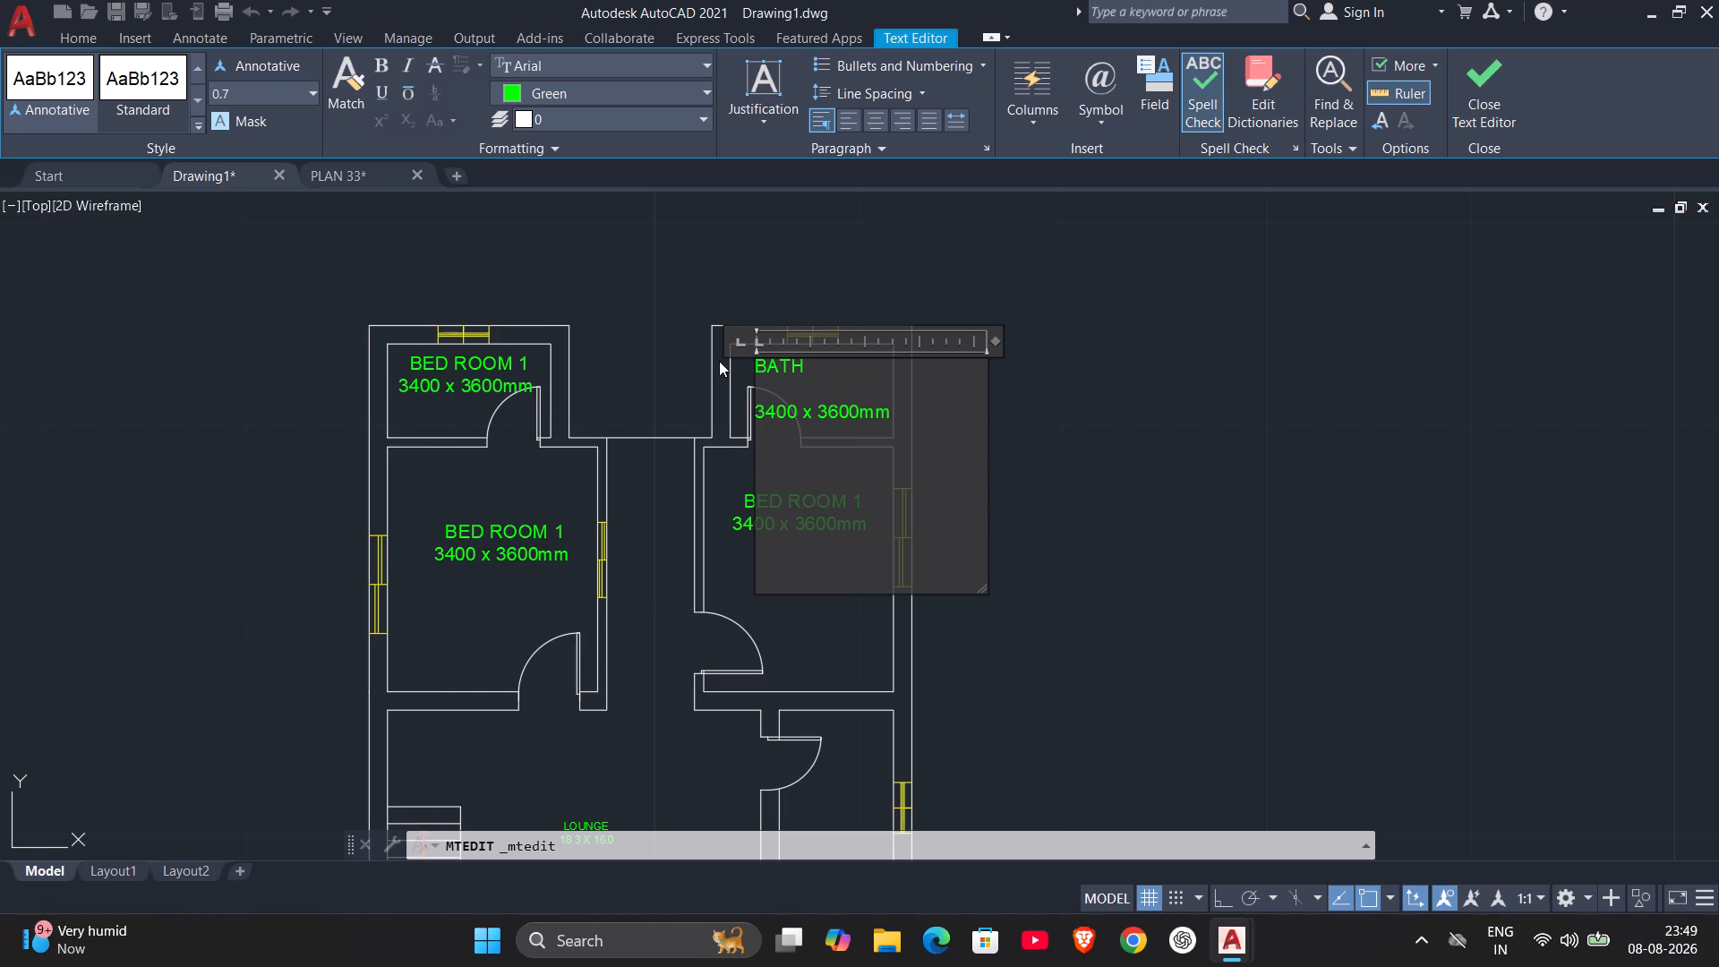
pyautogui.write('8.0')
pyautogui.press('space')
pyautogui.write('X')
pyautogui.press('space')
pyautogui.write('4.6')
pyautogui.moveTo(895, 411); pyautogui.dragTo(607, 373)
pyautogui.click(829, 406)
pyautogui.moveTo(889, 410); pyautogui.dragTo(748, 415)
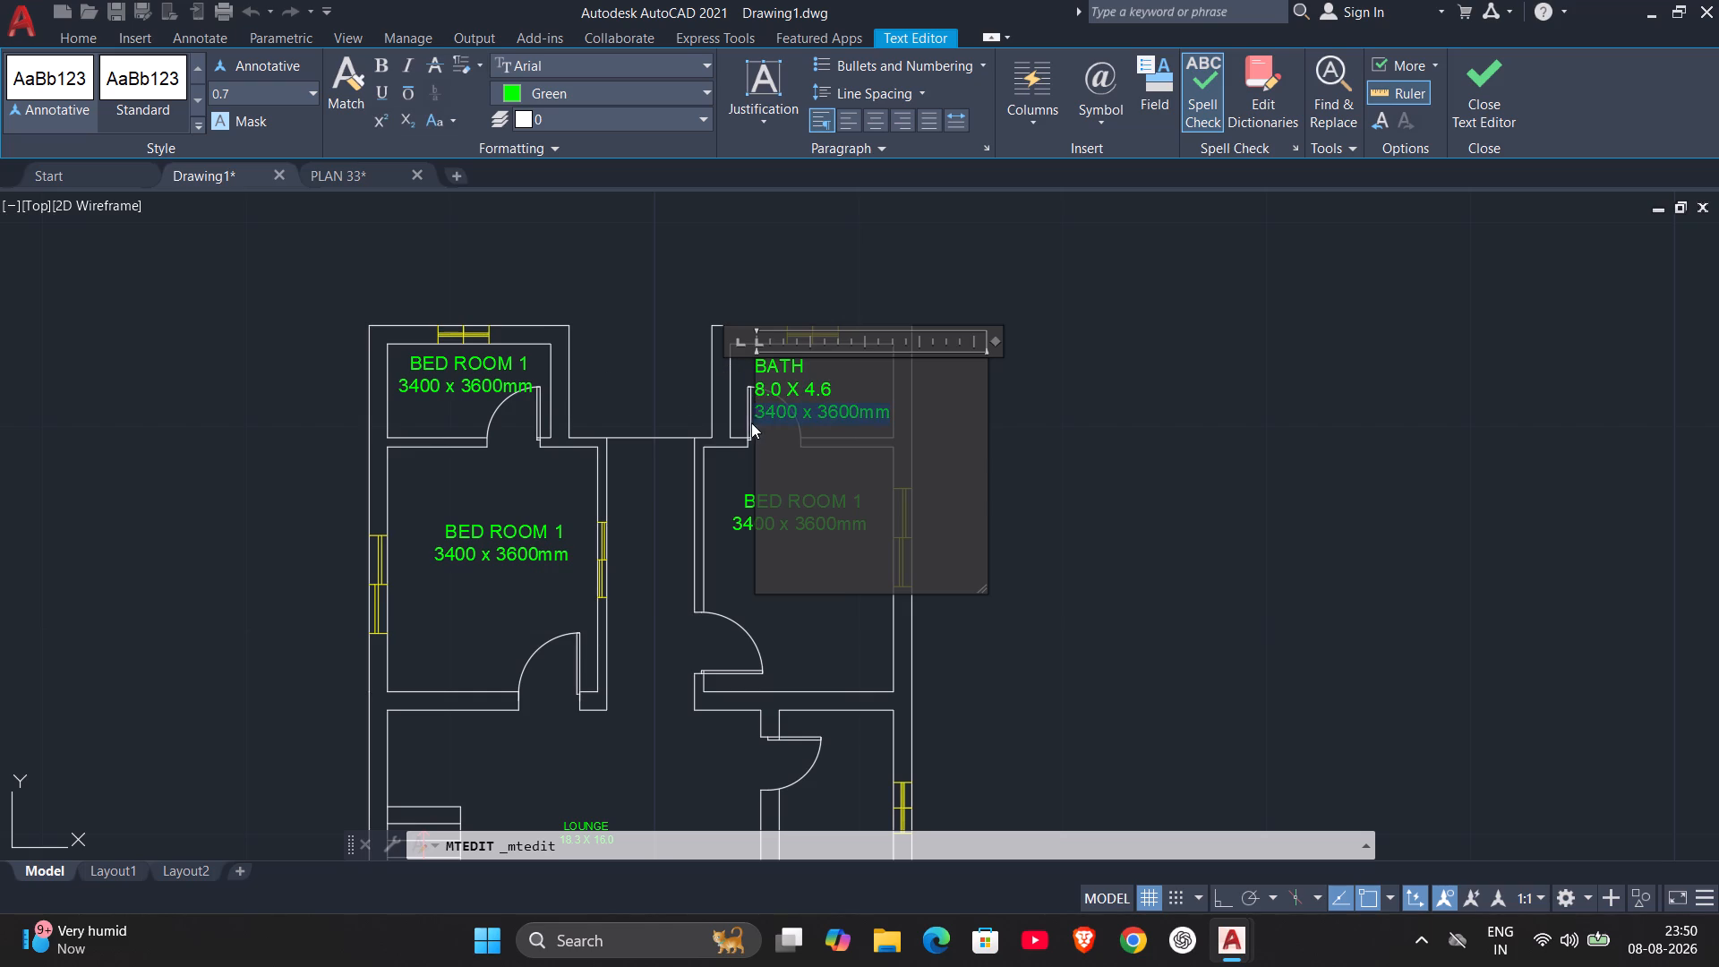
pyautogui.press('Delete')
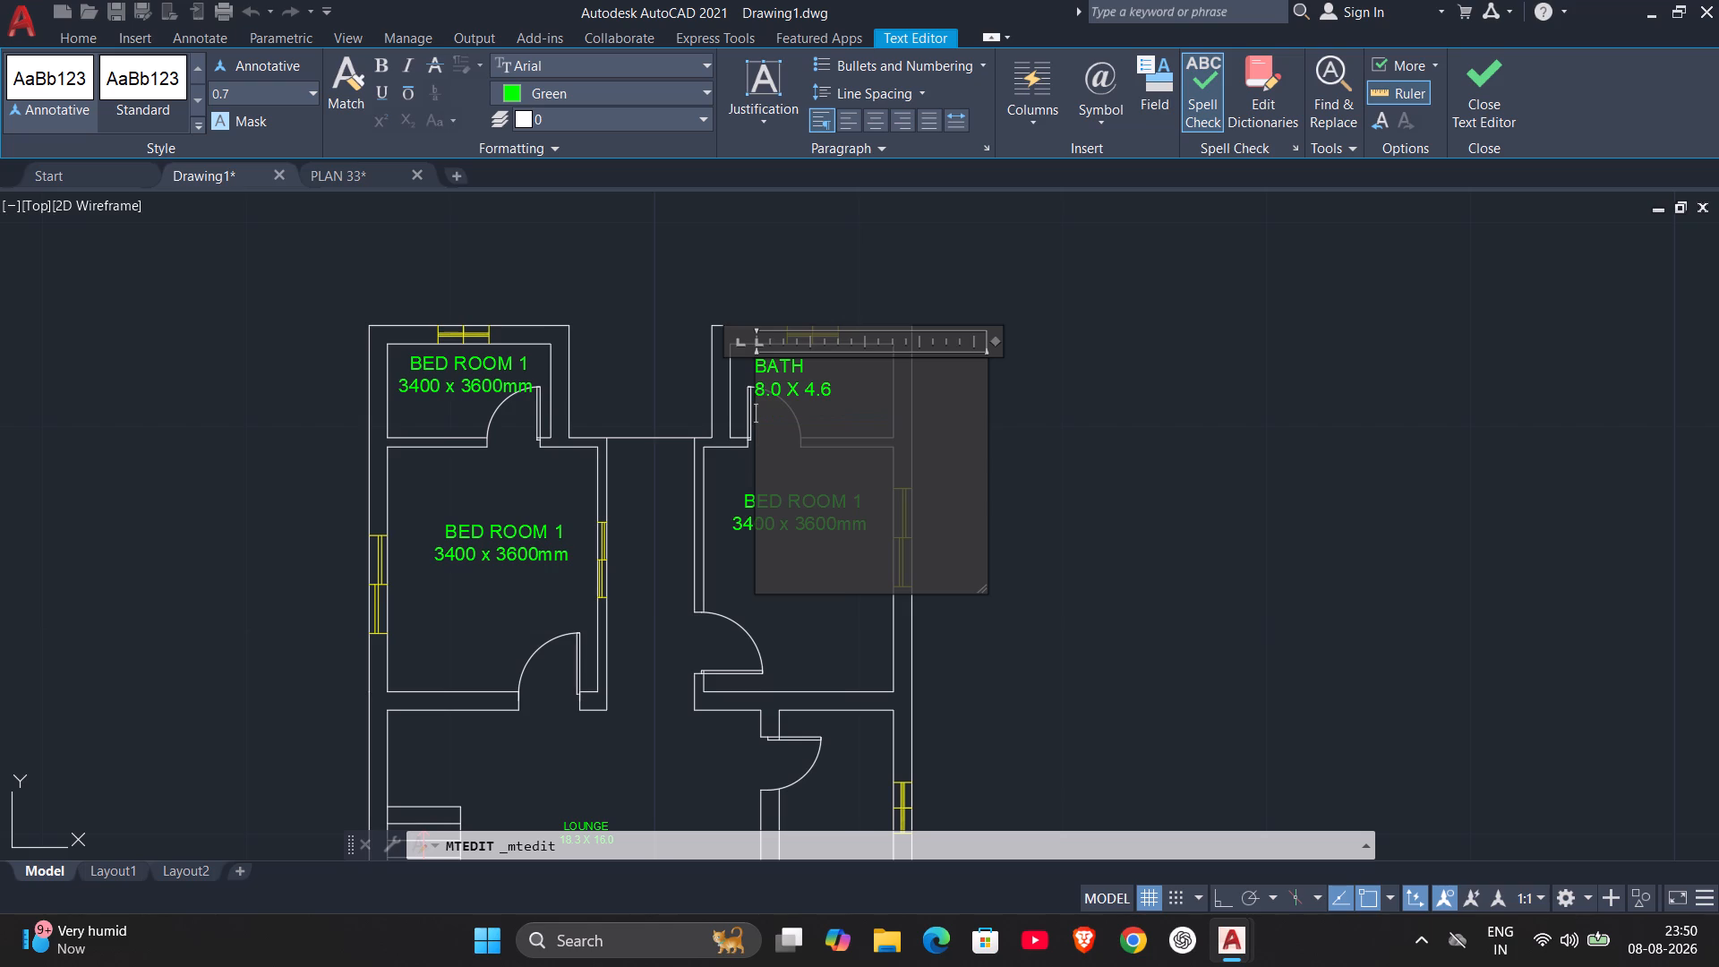
# Indent the BATH line by two spaces to centre it over its size line, and close the text editor.
pyautogui.click(756, 365)
pyautogui.press('space')
pyautogui.press('space')
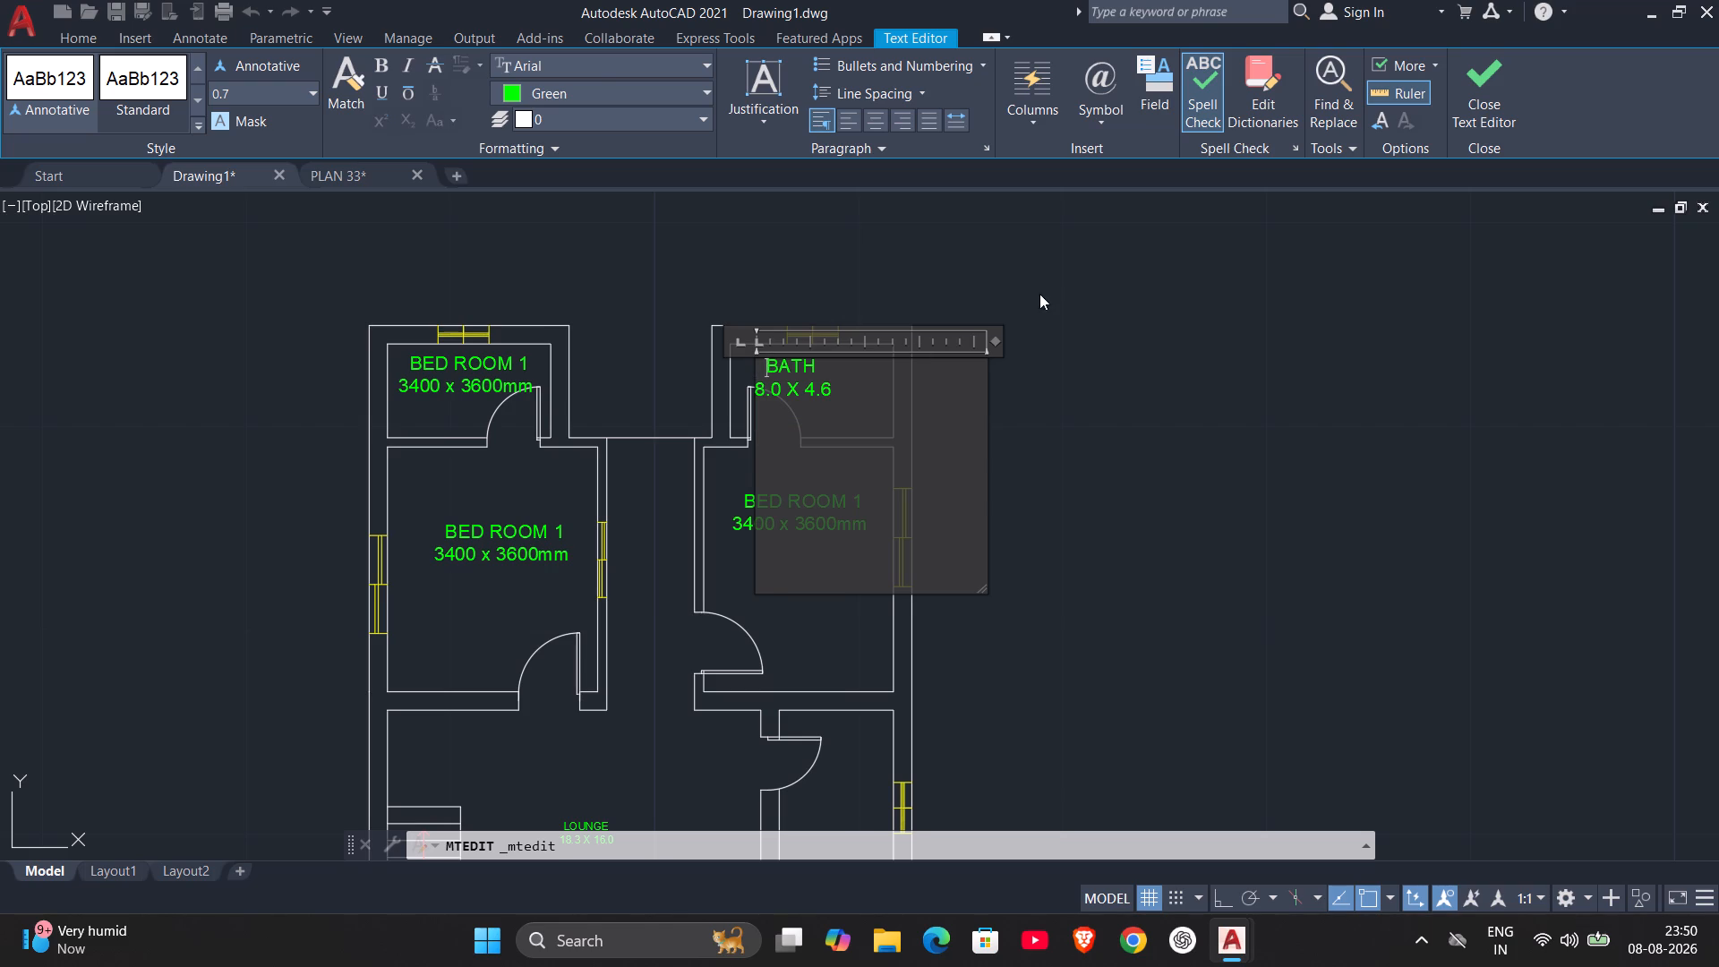
pyautogui.click(1040, 290)
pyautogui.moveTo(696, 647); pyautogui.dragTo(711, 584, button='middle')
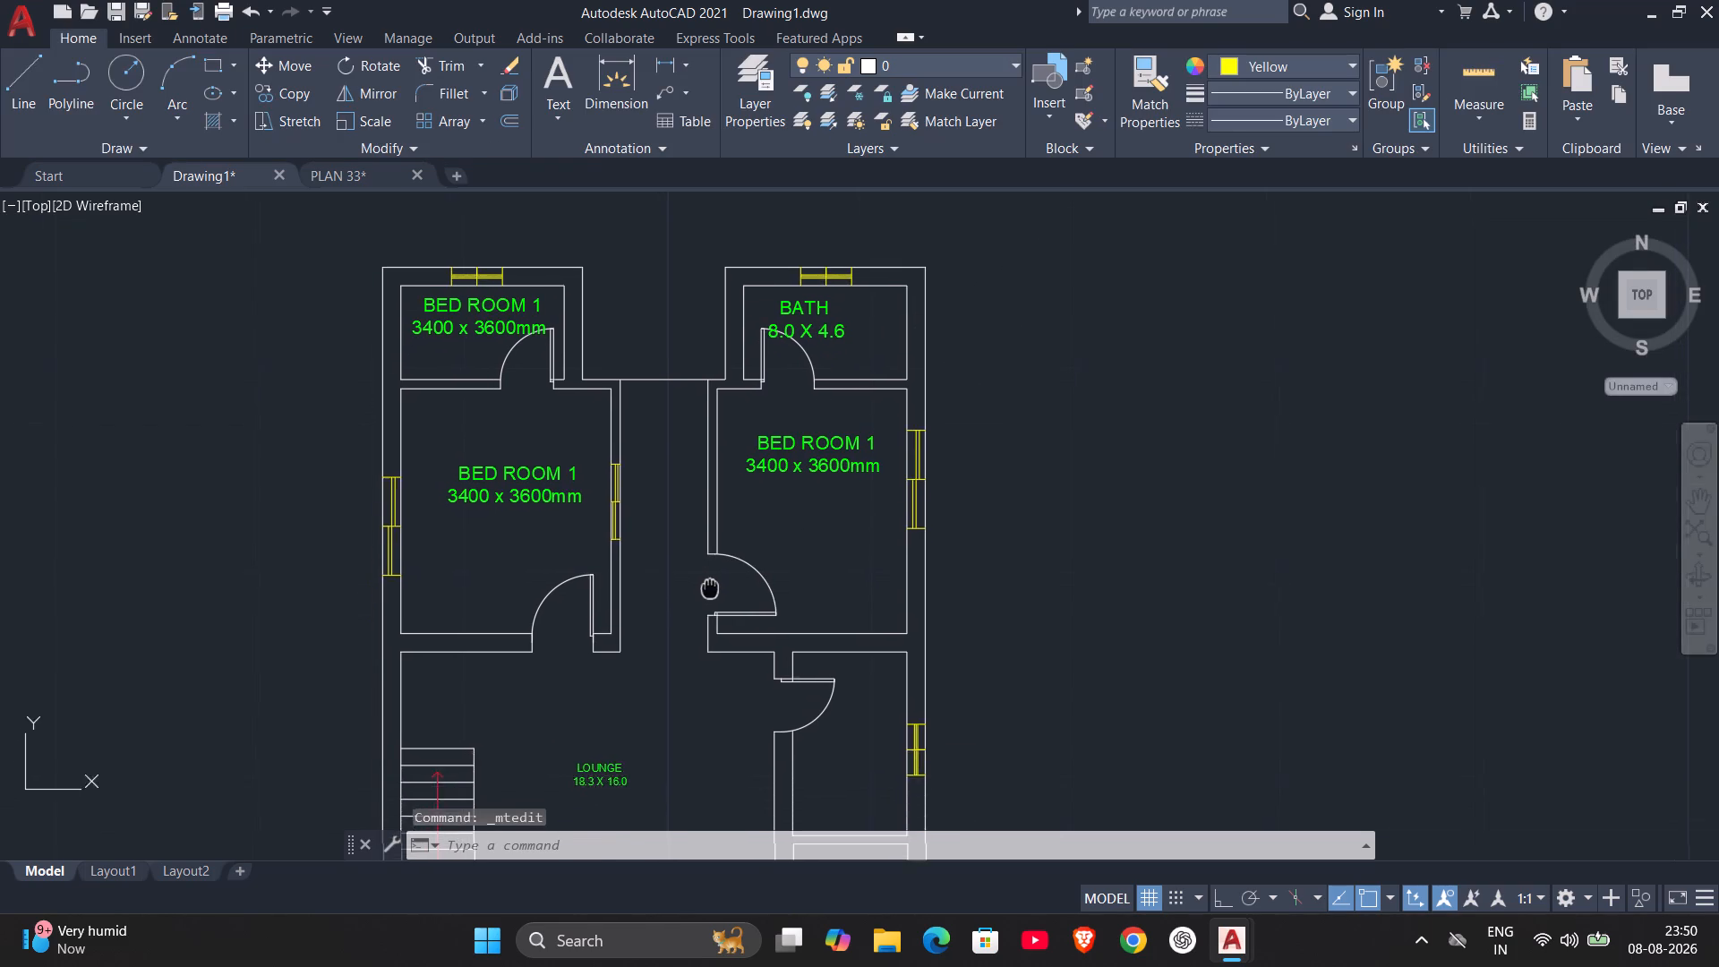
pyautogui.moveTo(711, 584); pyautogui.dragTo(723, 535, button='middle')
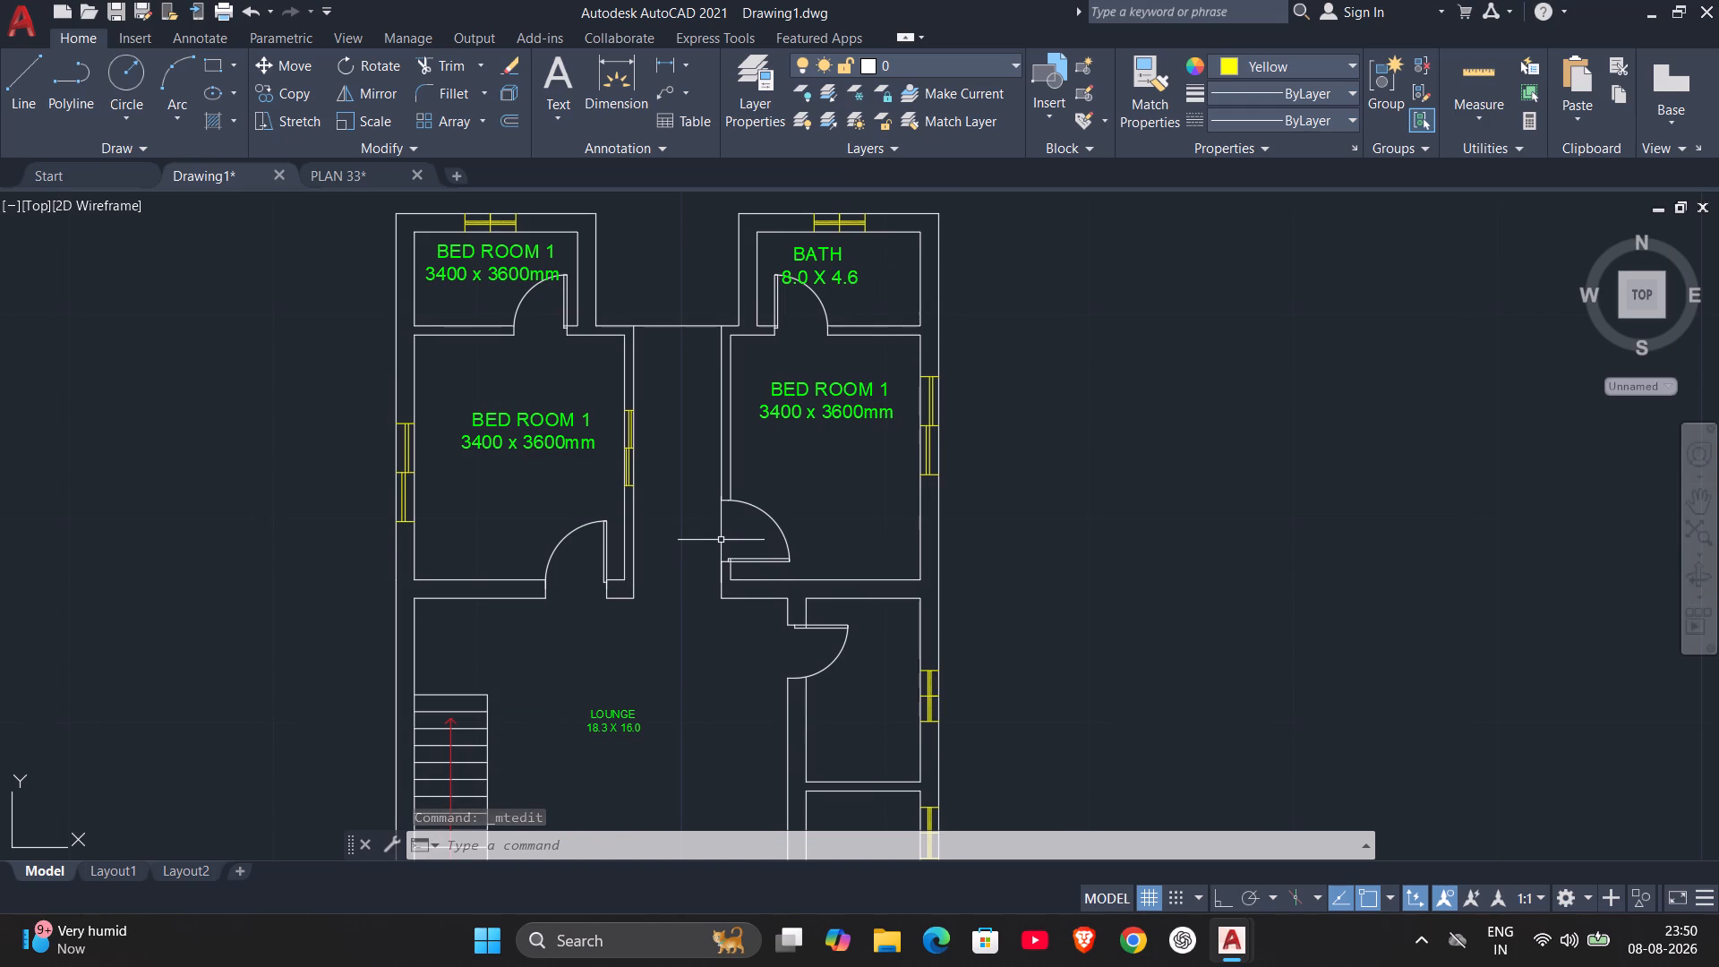
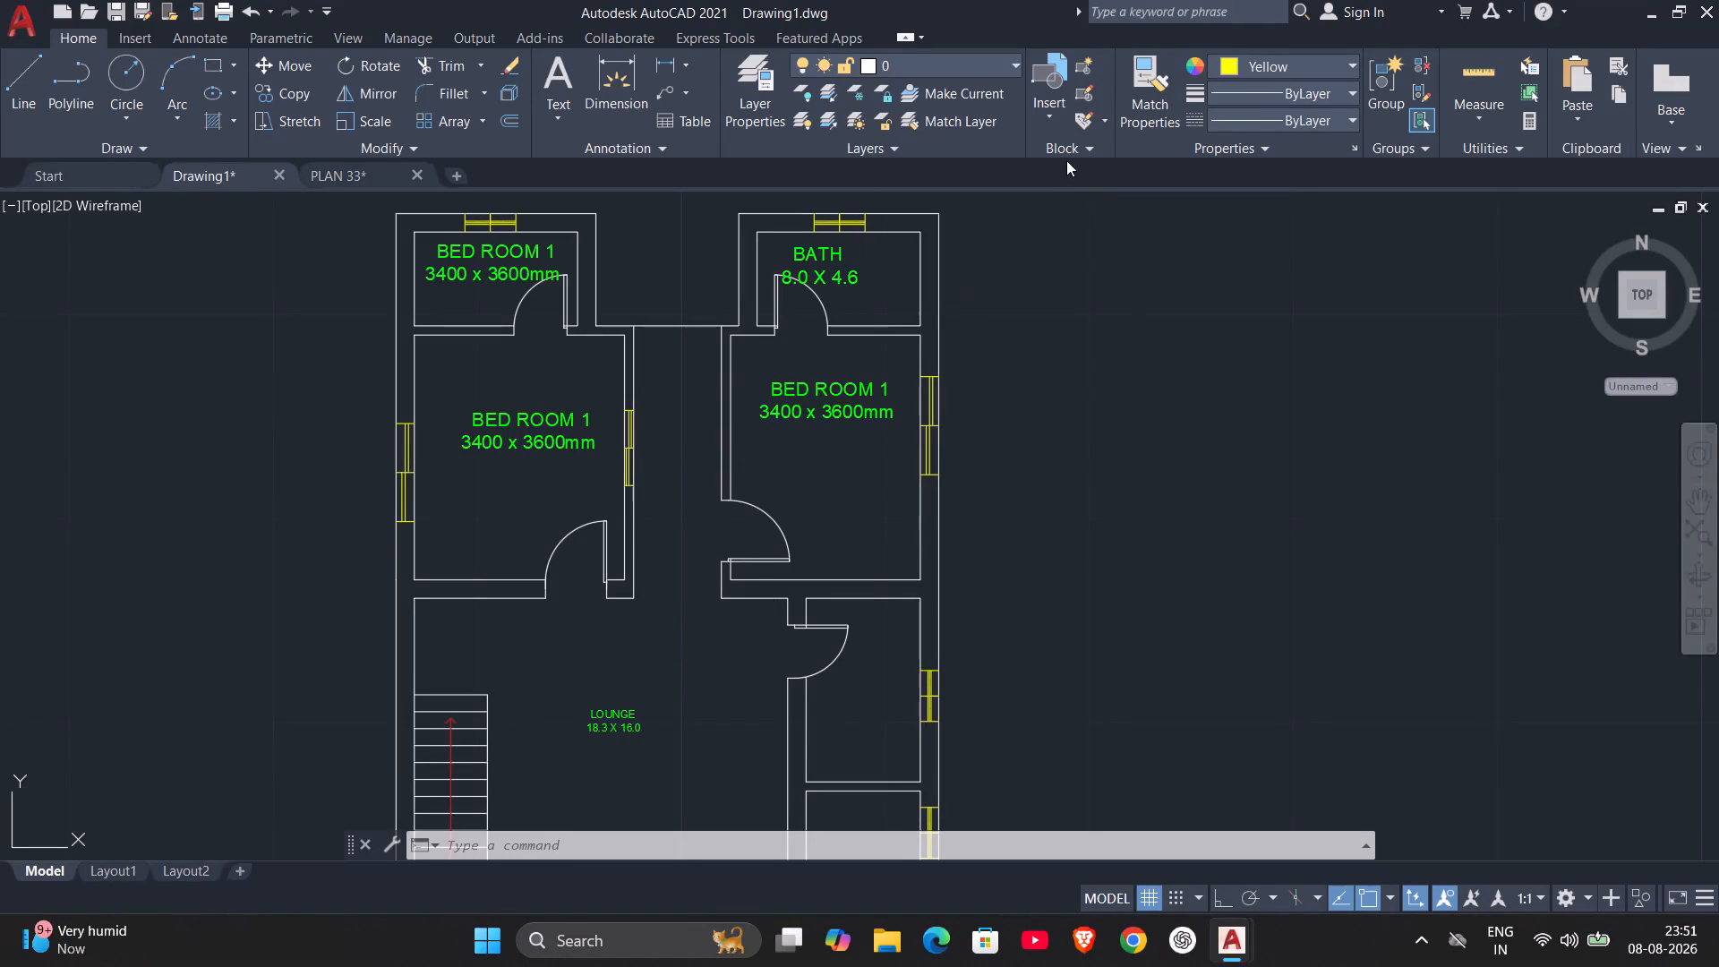
# Match the properties of the LOUNGE label onto the BATH label in the small northeast room.
pyautogui.click(1146, 78)
pyautogui.click(615, 725)
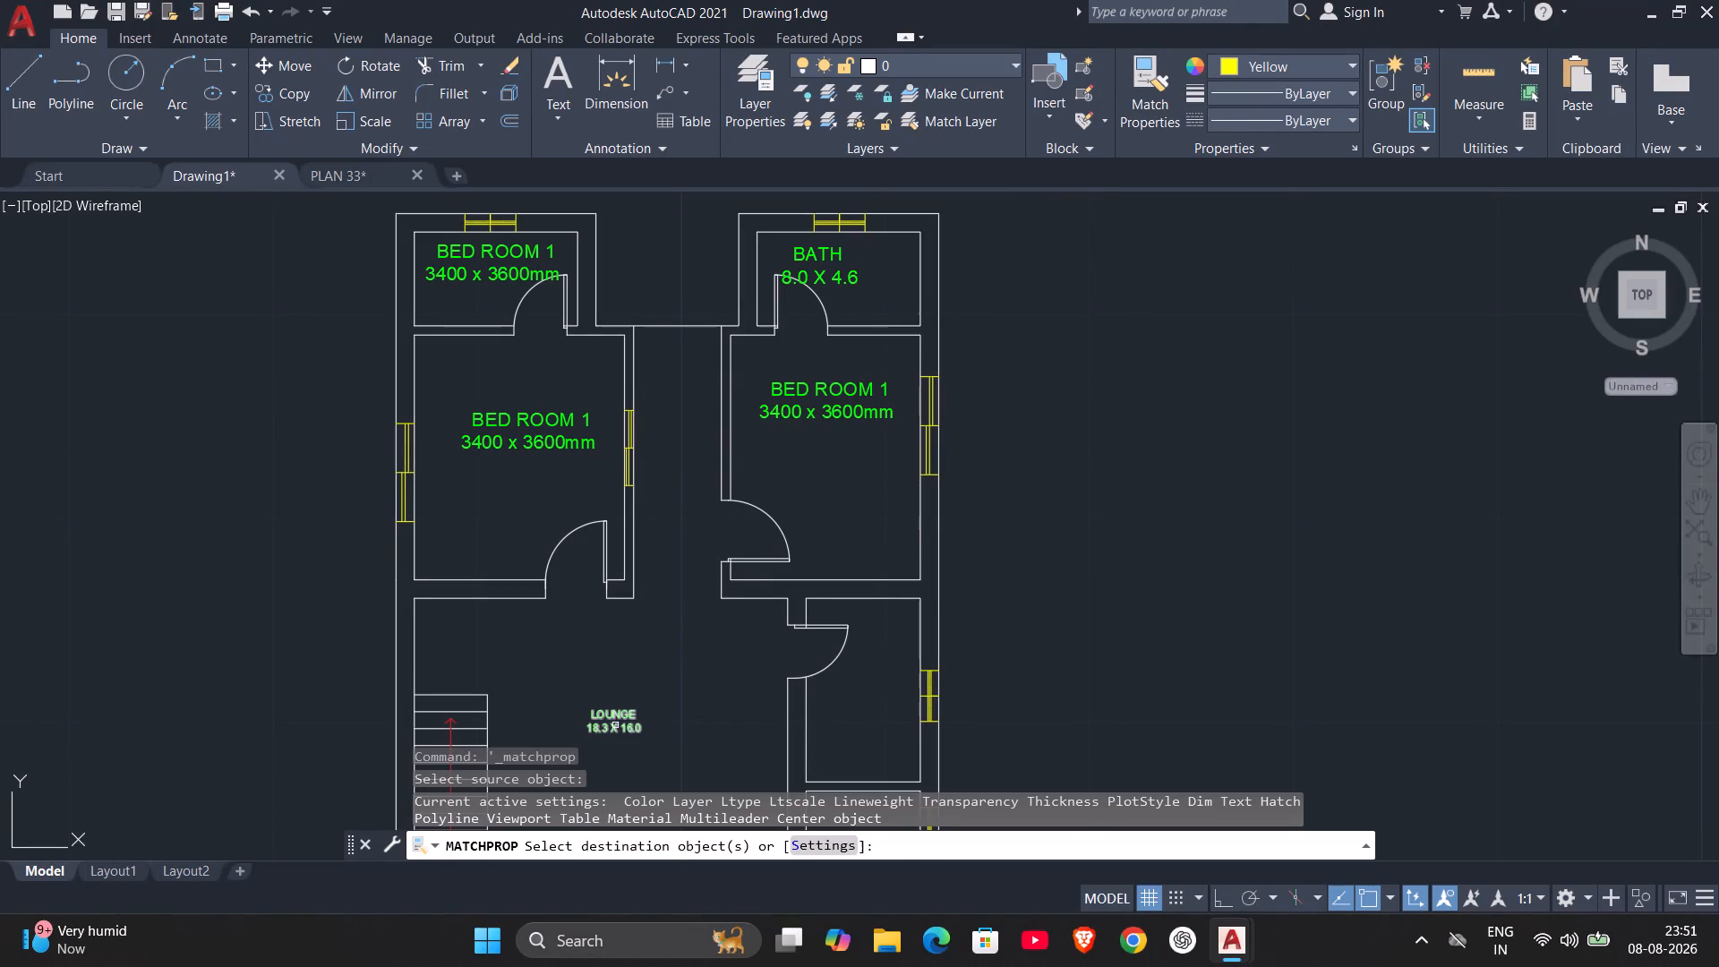
pyautogui.click(824, 265)
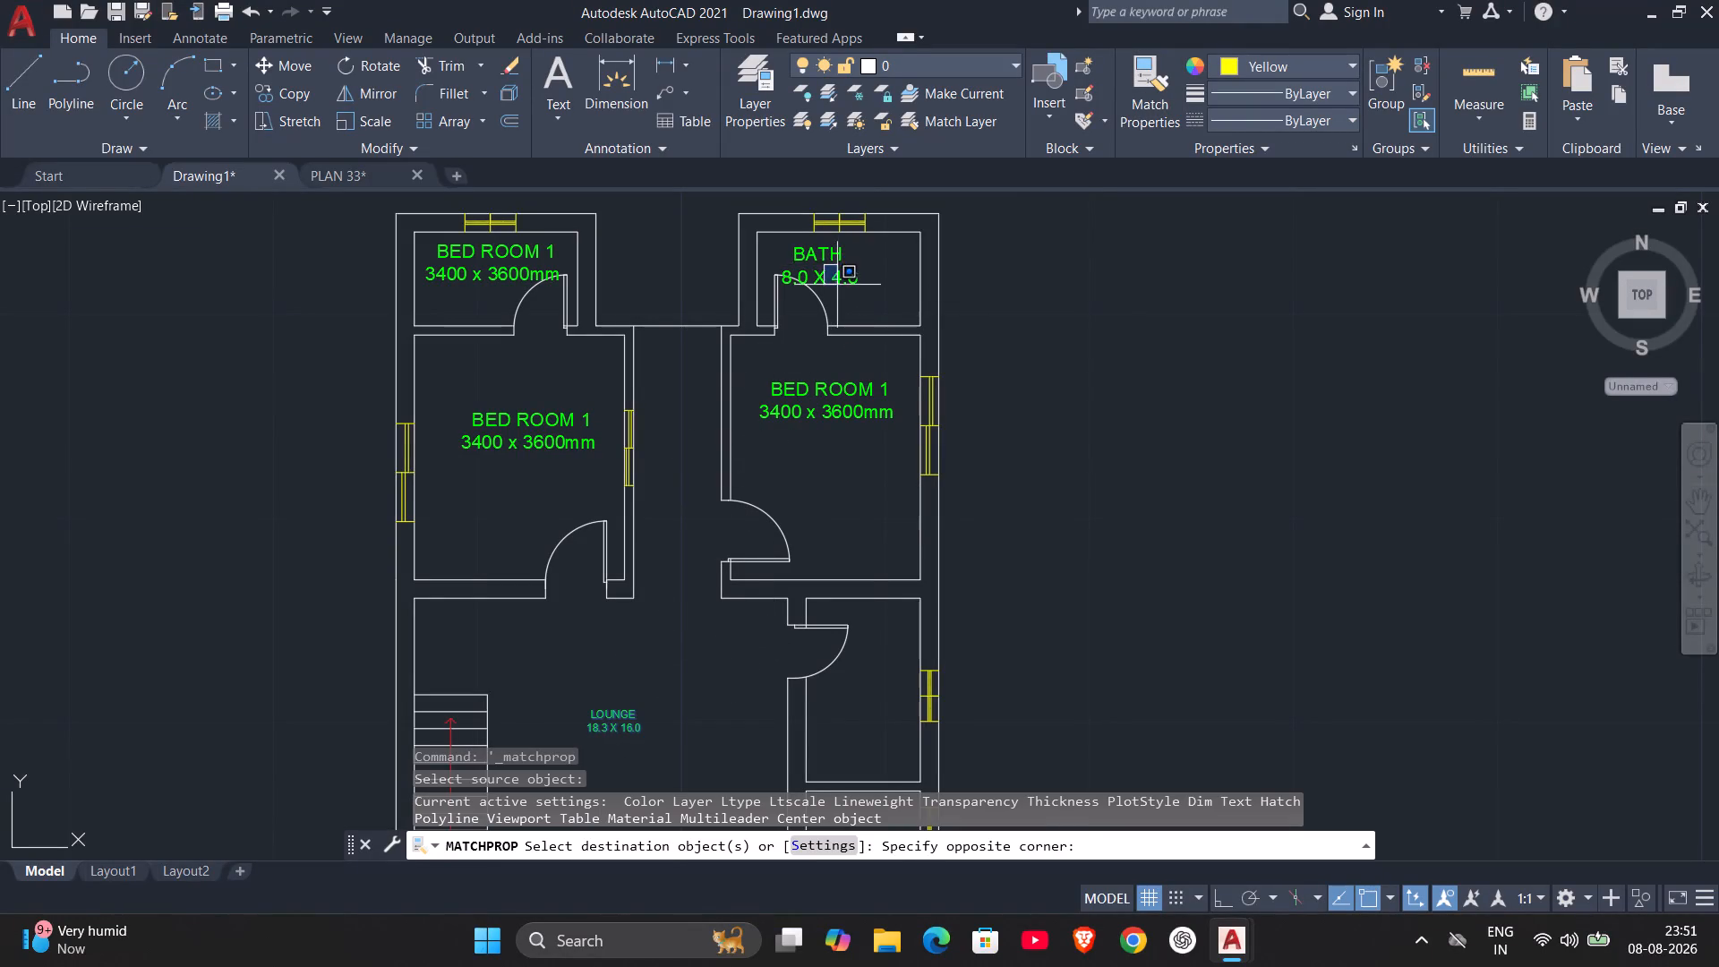
pyautogui.click(837, 288)
pyautogui.click(842, 262)
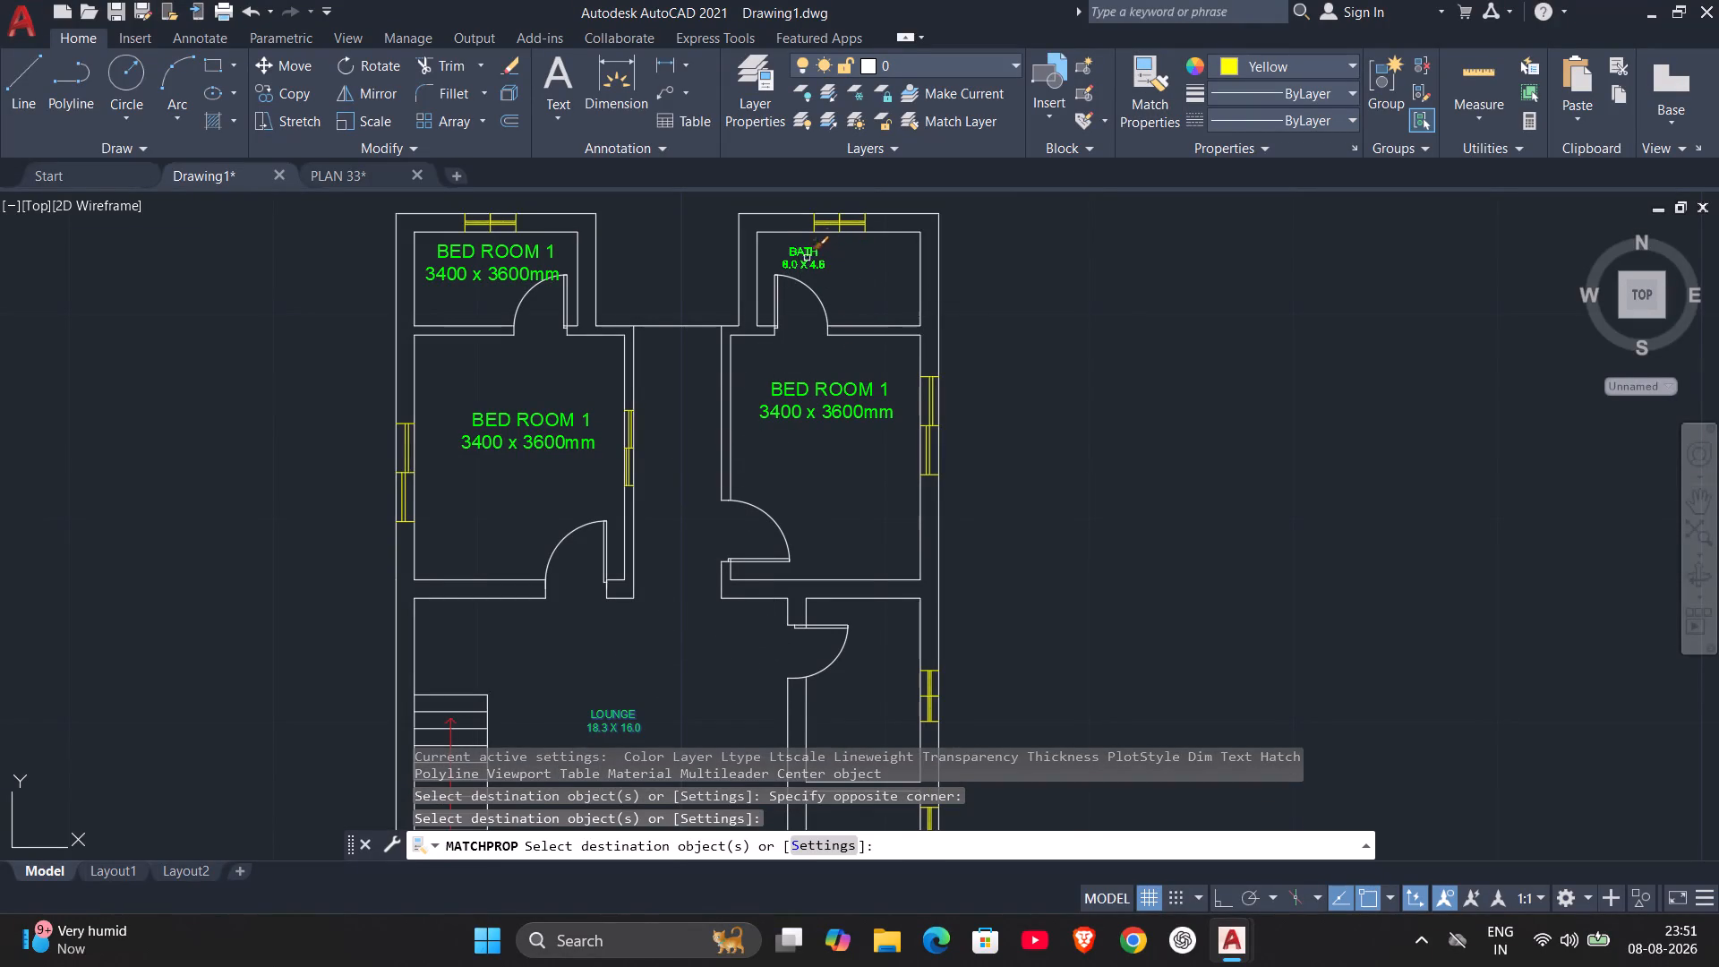
pyautogui.press('Escape')
# Move the BATH label east to the middle of the small northeast room and deselect it.
pyautogui.click(805, 261)
pyautogui.moveTo(805, 258); pyautogui.dragTo(830, 269)
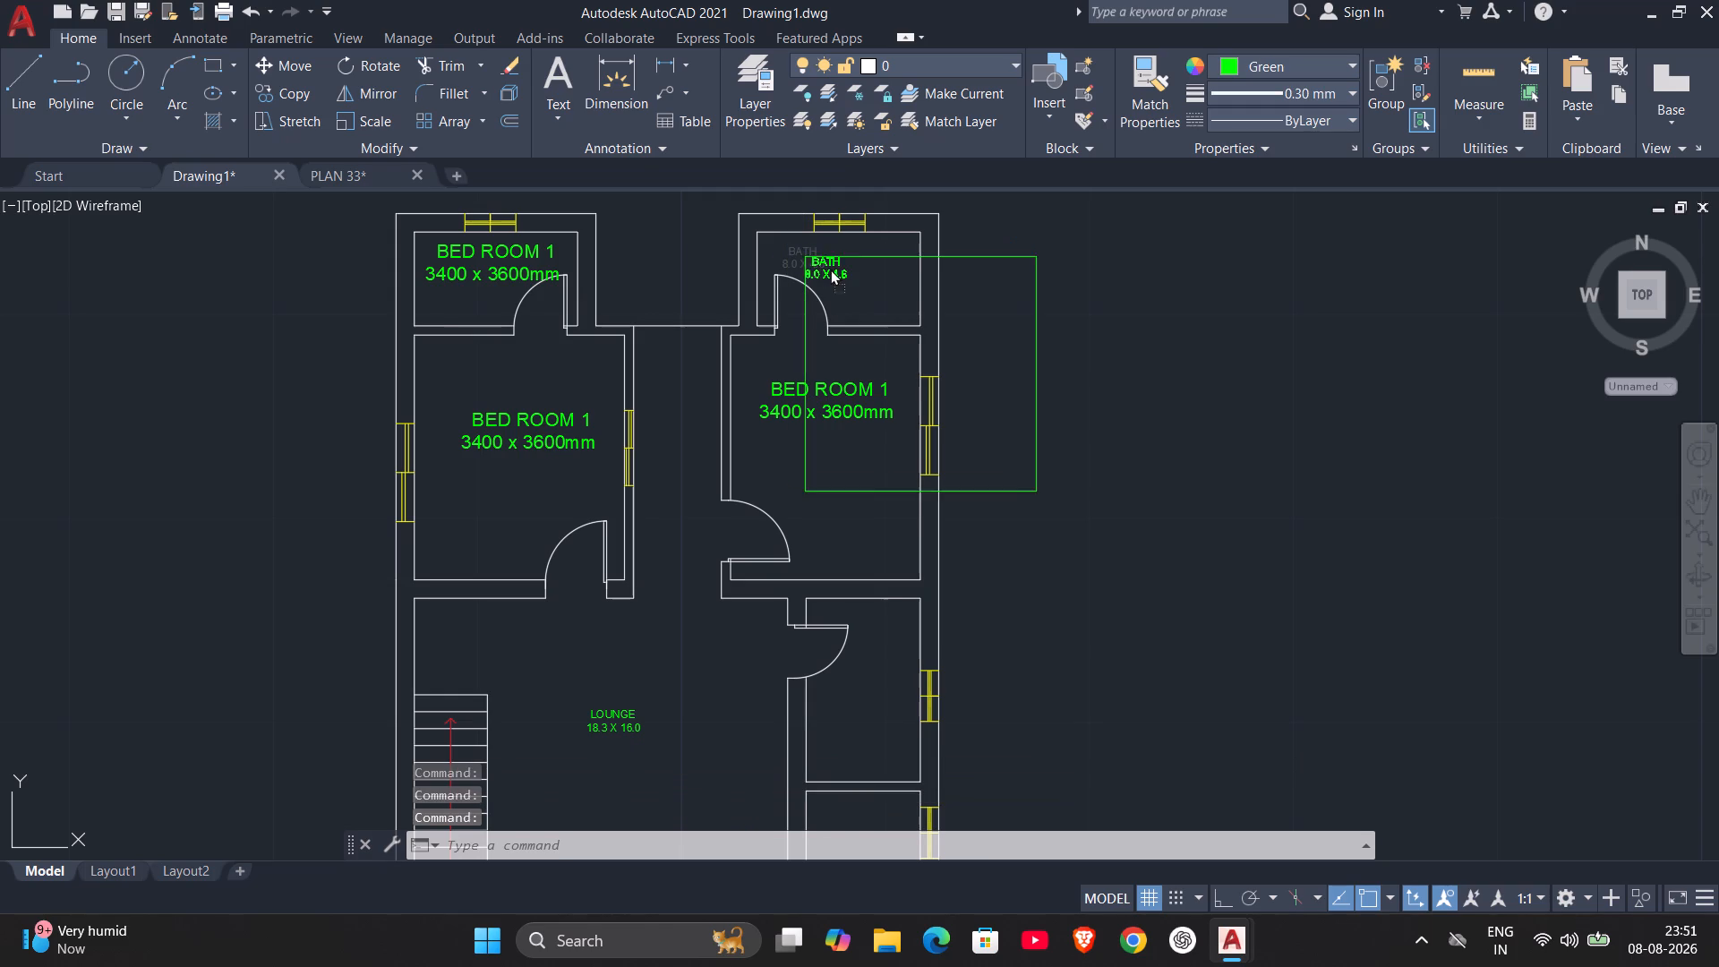
pyautogui.moveTo(830, 269); pyautogui.dragTo(855, 269)
pyautogui.press('Escape')
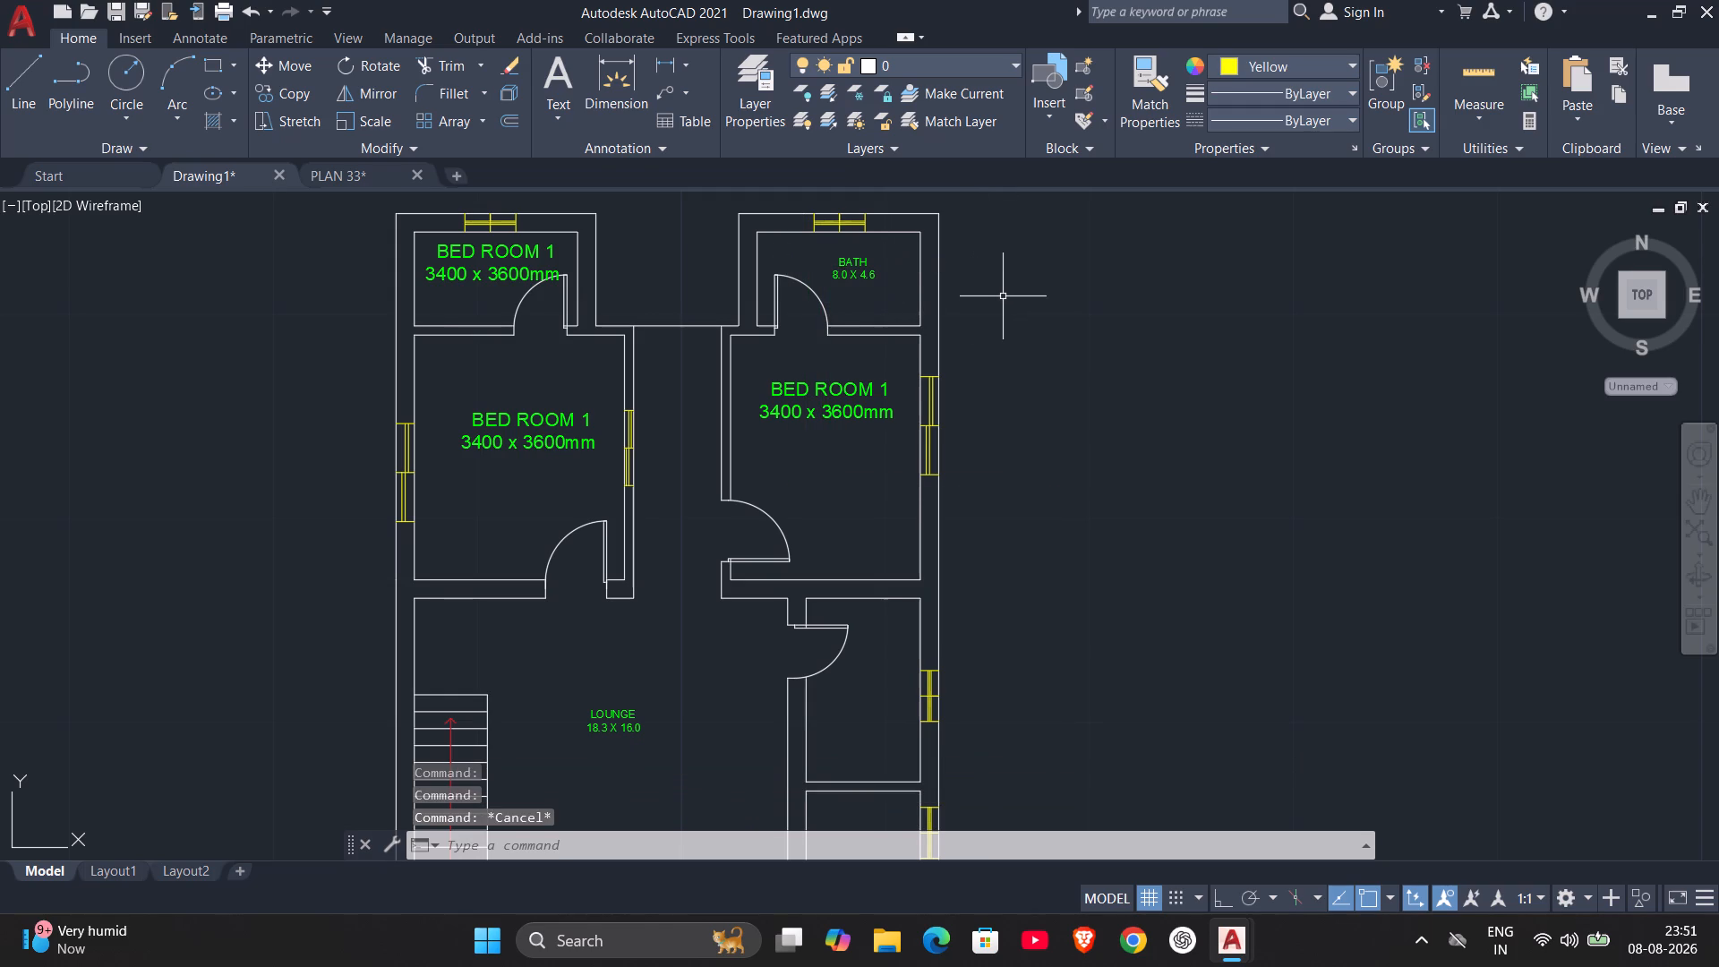
# Delete the BED ROOM 1 label in the small northwest room.
pyautogui.click(502, 250)
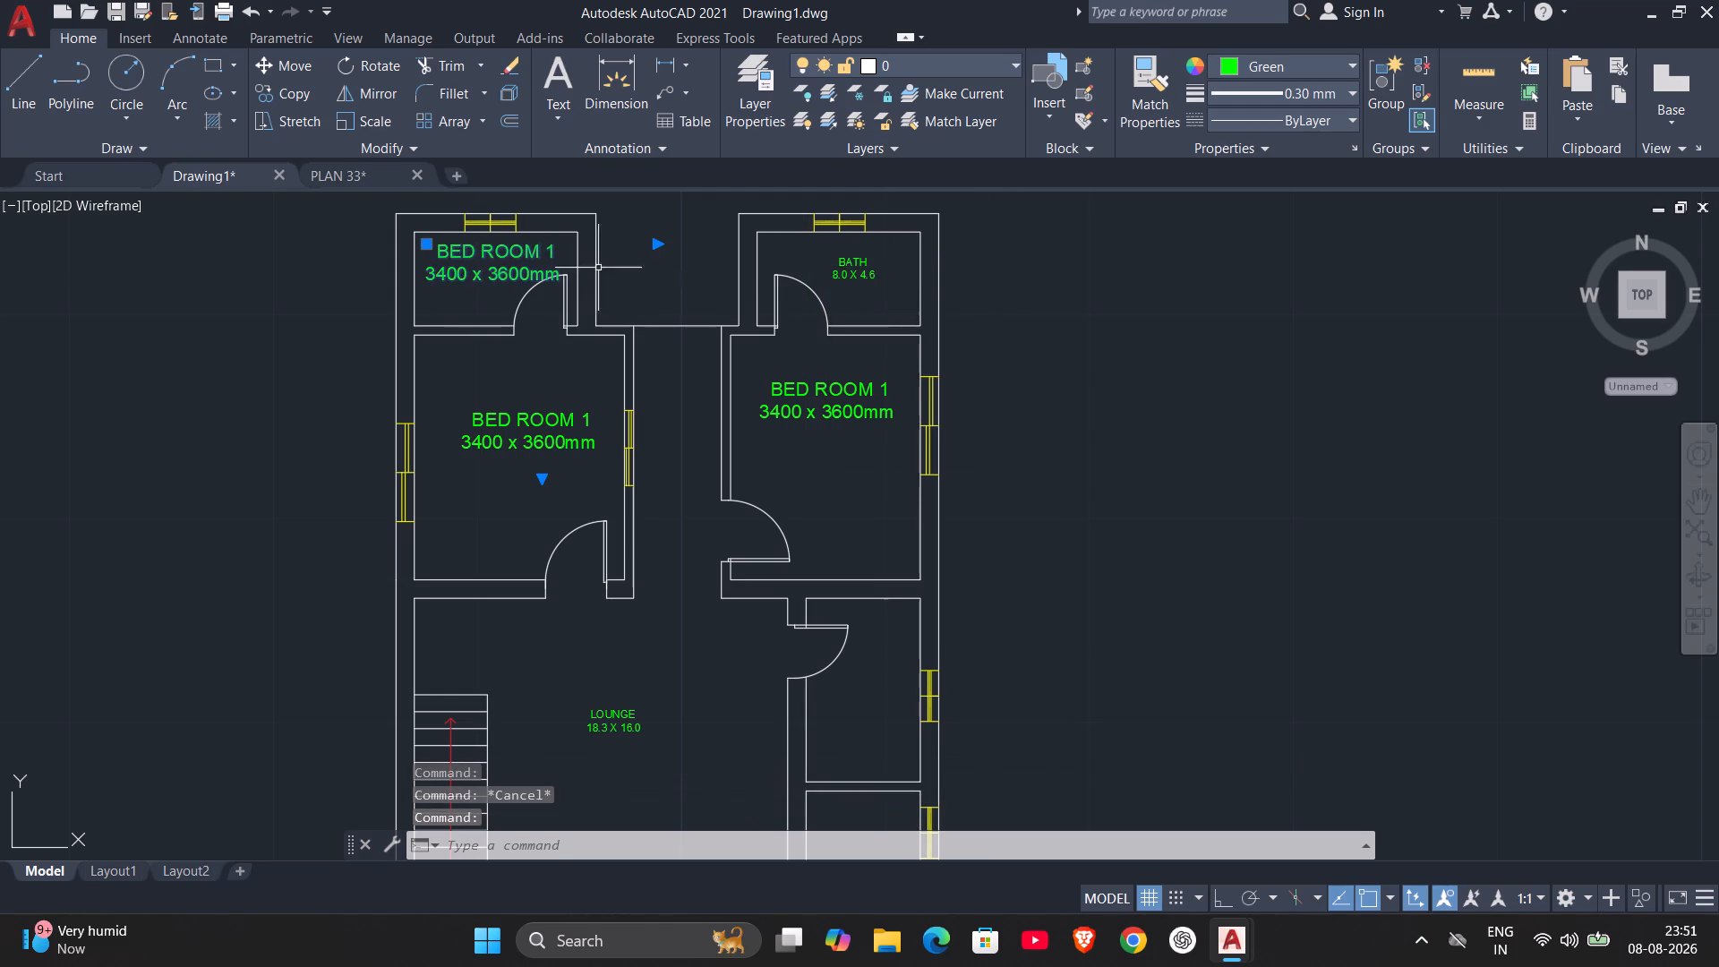
pyautogui.press('Delete')
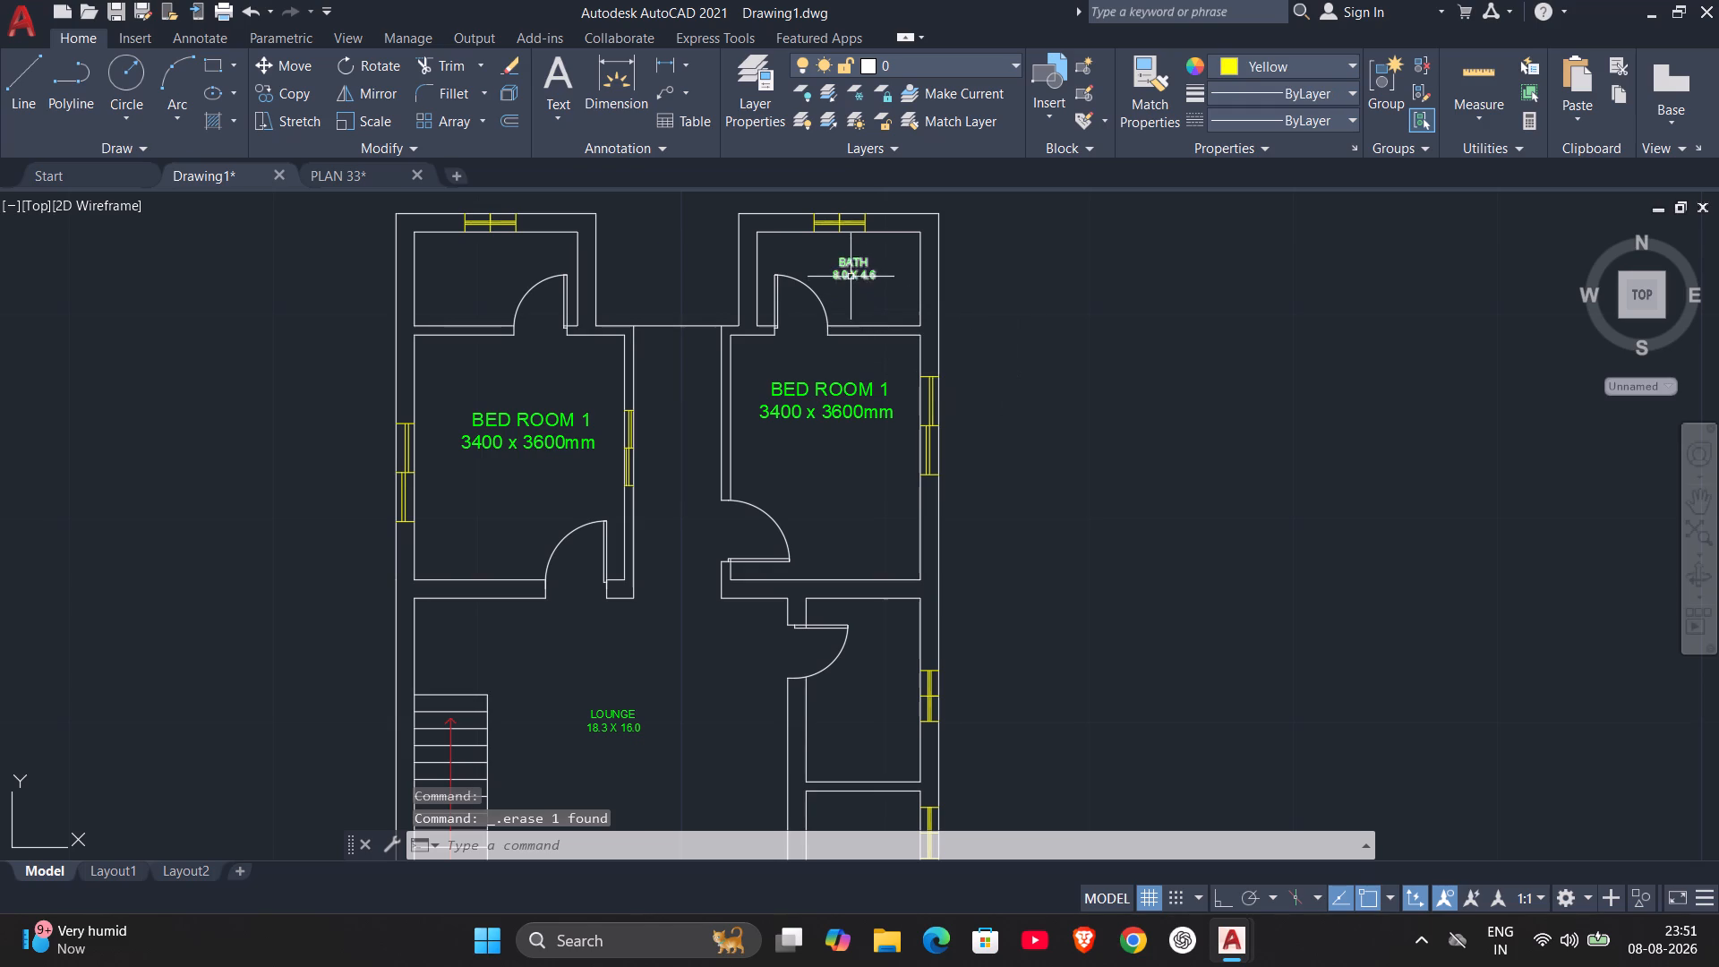
# Copy the BATH label from the small northeast room into the small northwest room and end the copy.
pyautogui.click(852, 270)
pyautogui.write('CO')
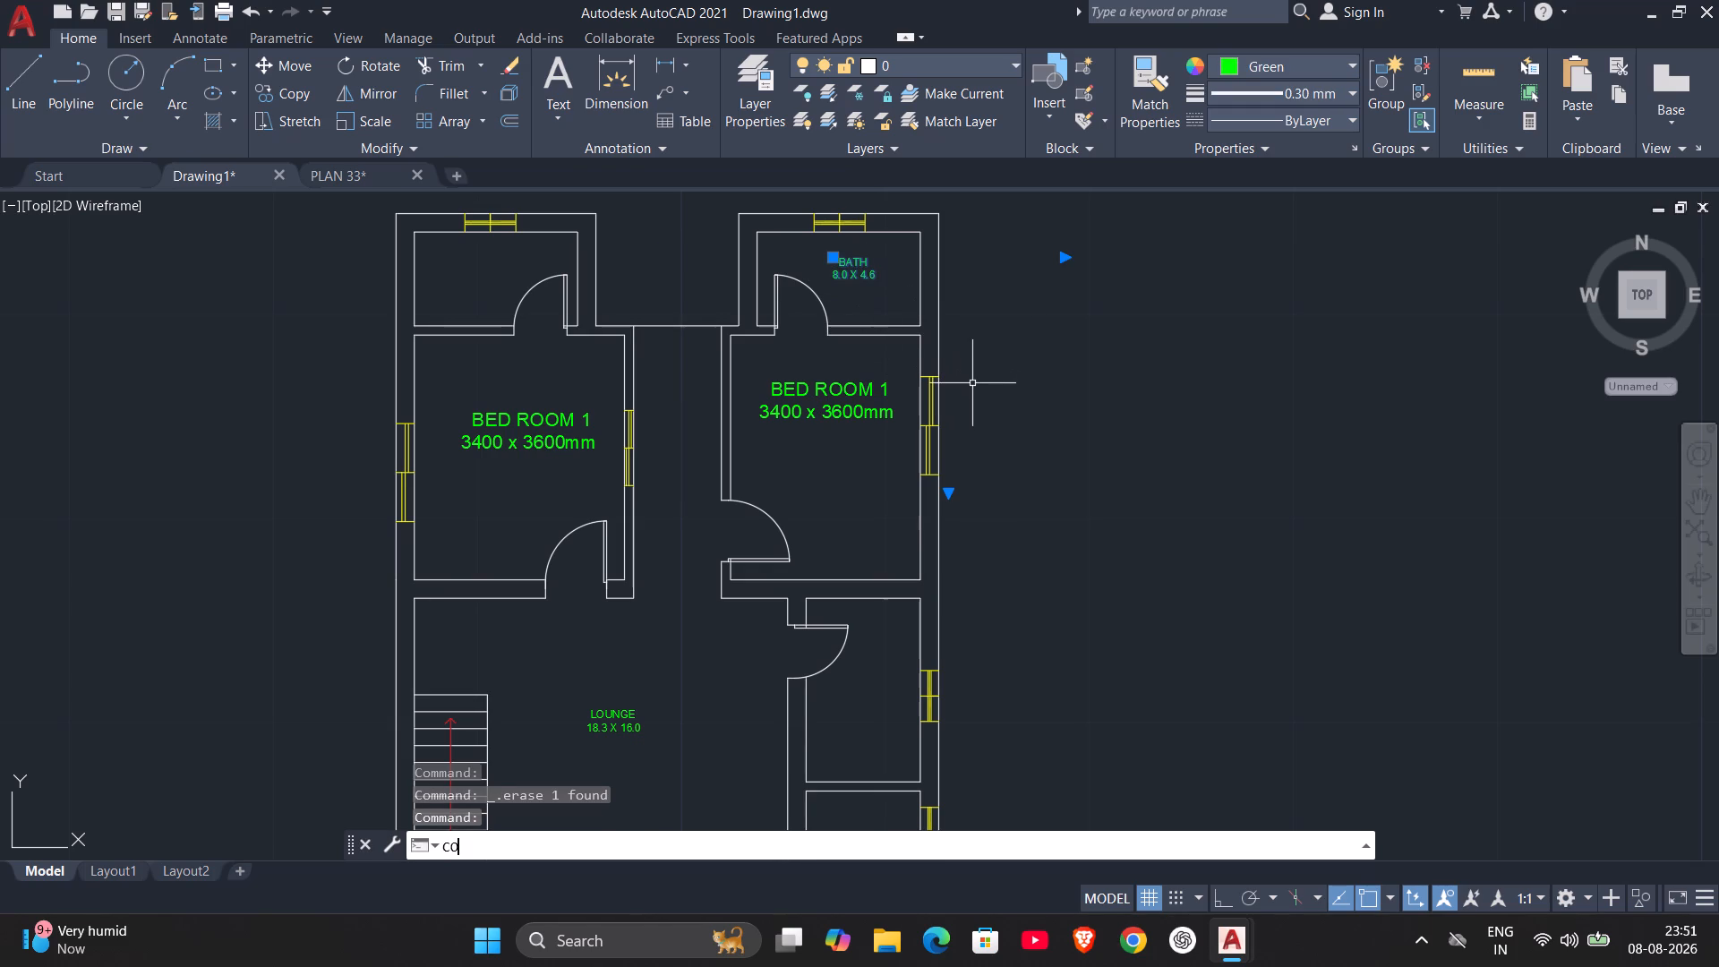
pyautogui.press('Return')
pyautogui.click(853, 266)
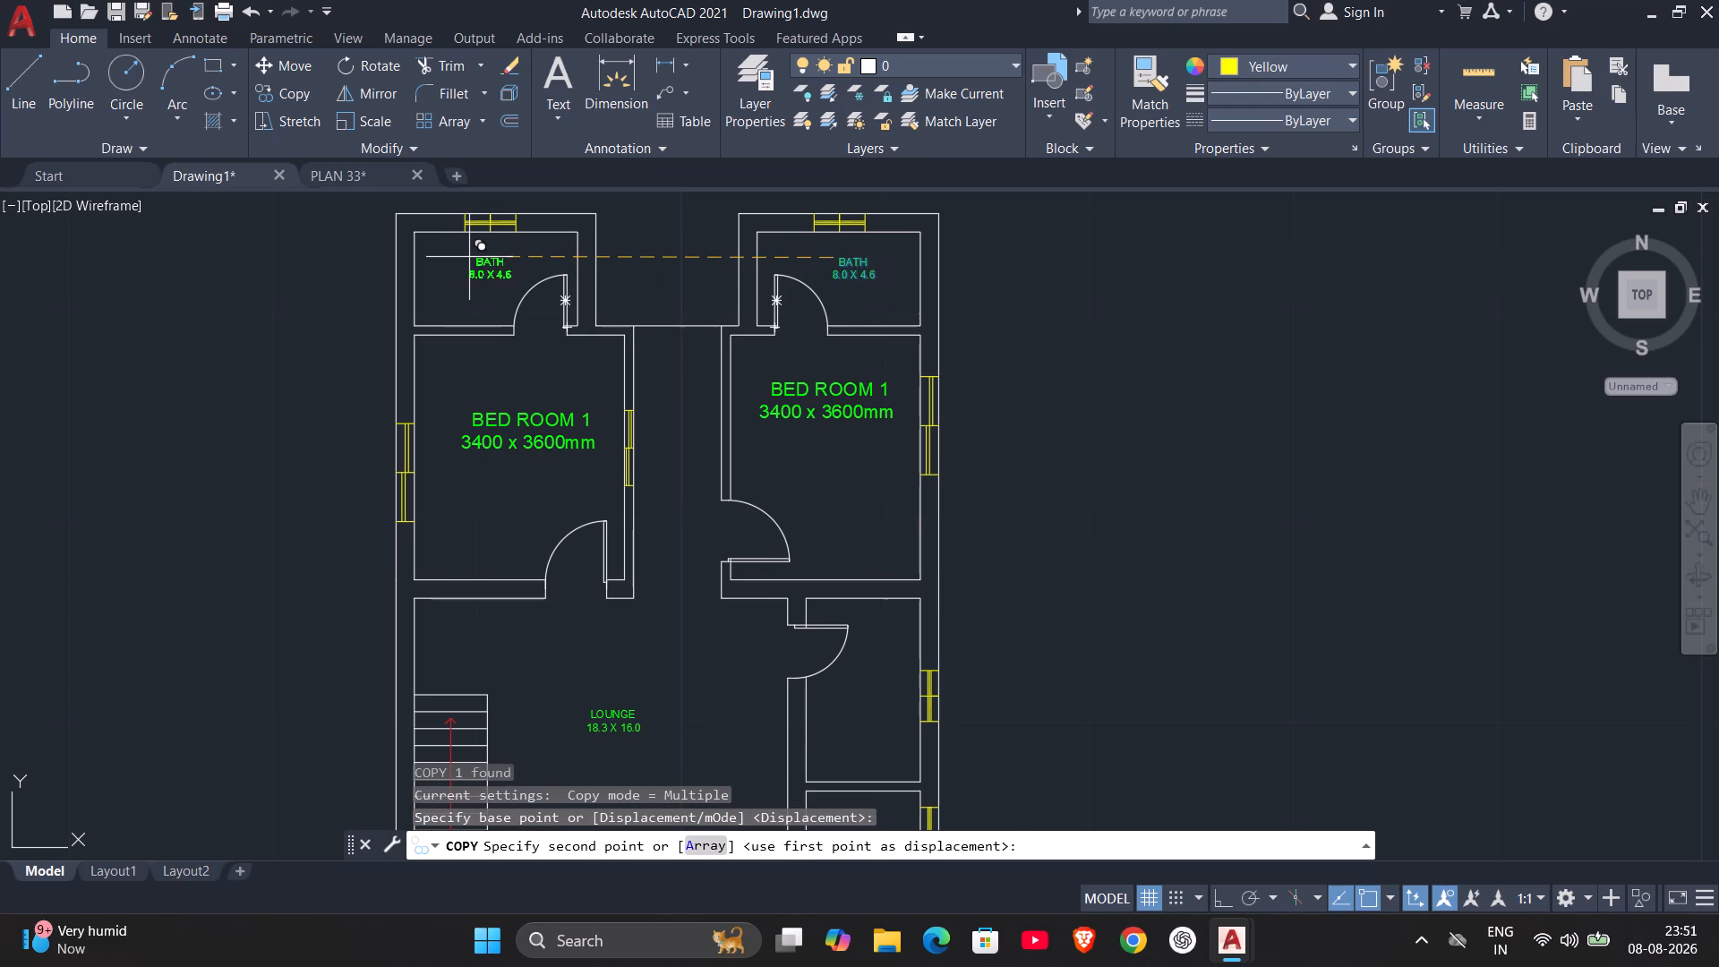
pyautogui.click(457, 258)
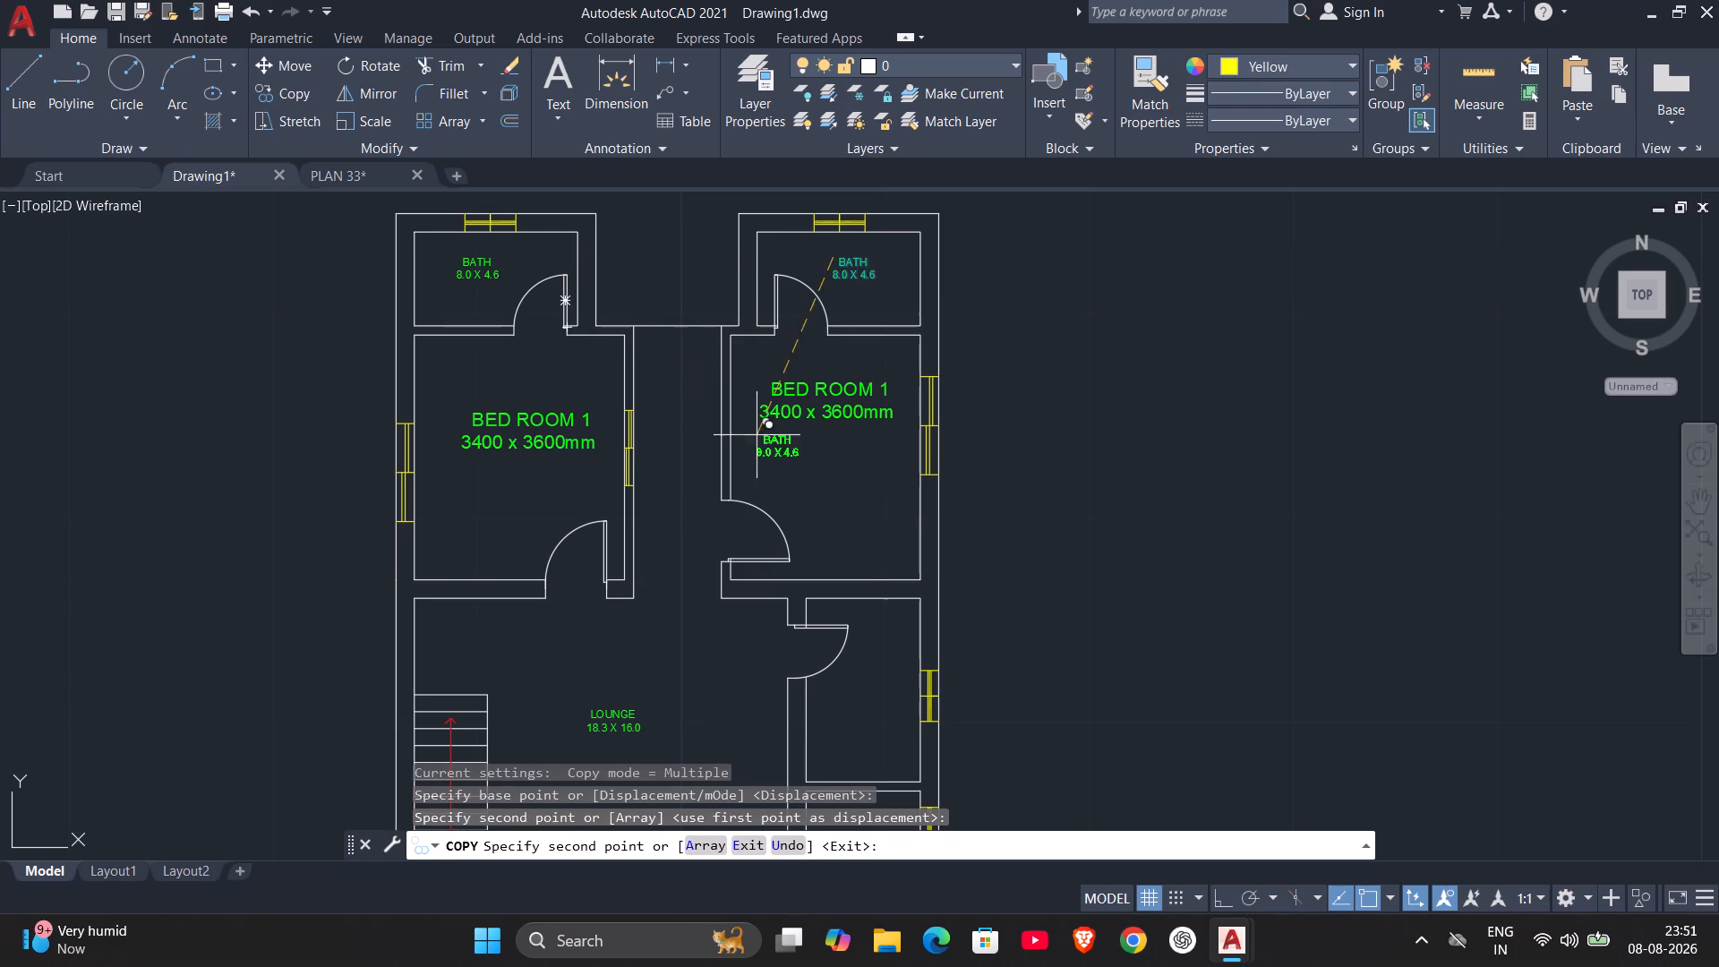
pyautogui.moveTo(830, 601); pyautogui.dragTo(788, 458, button='middle')
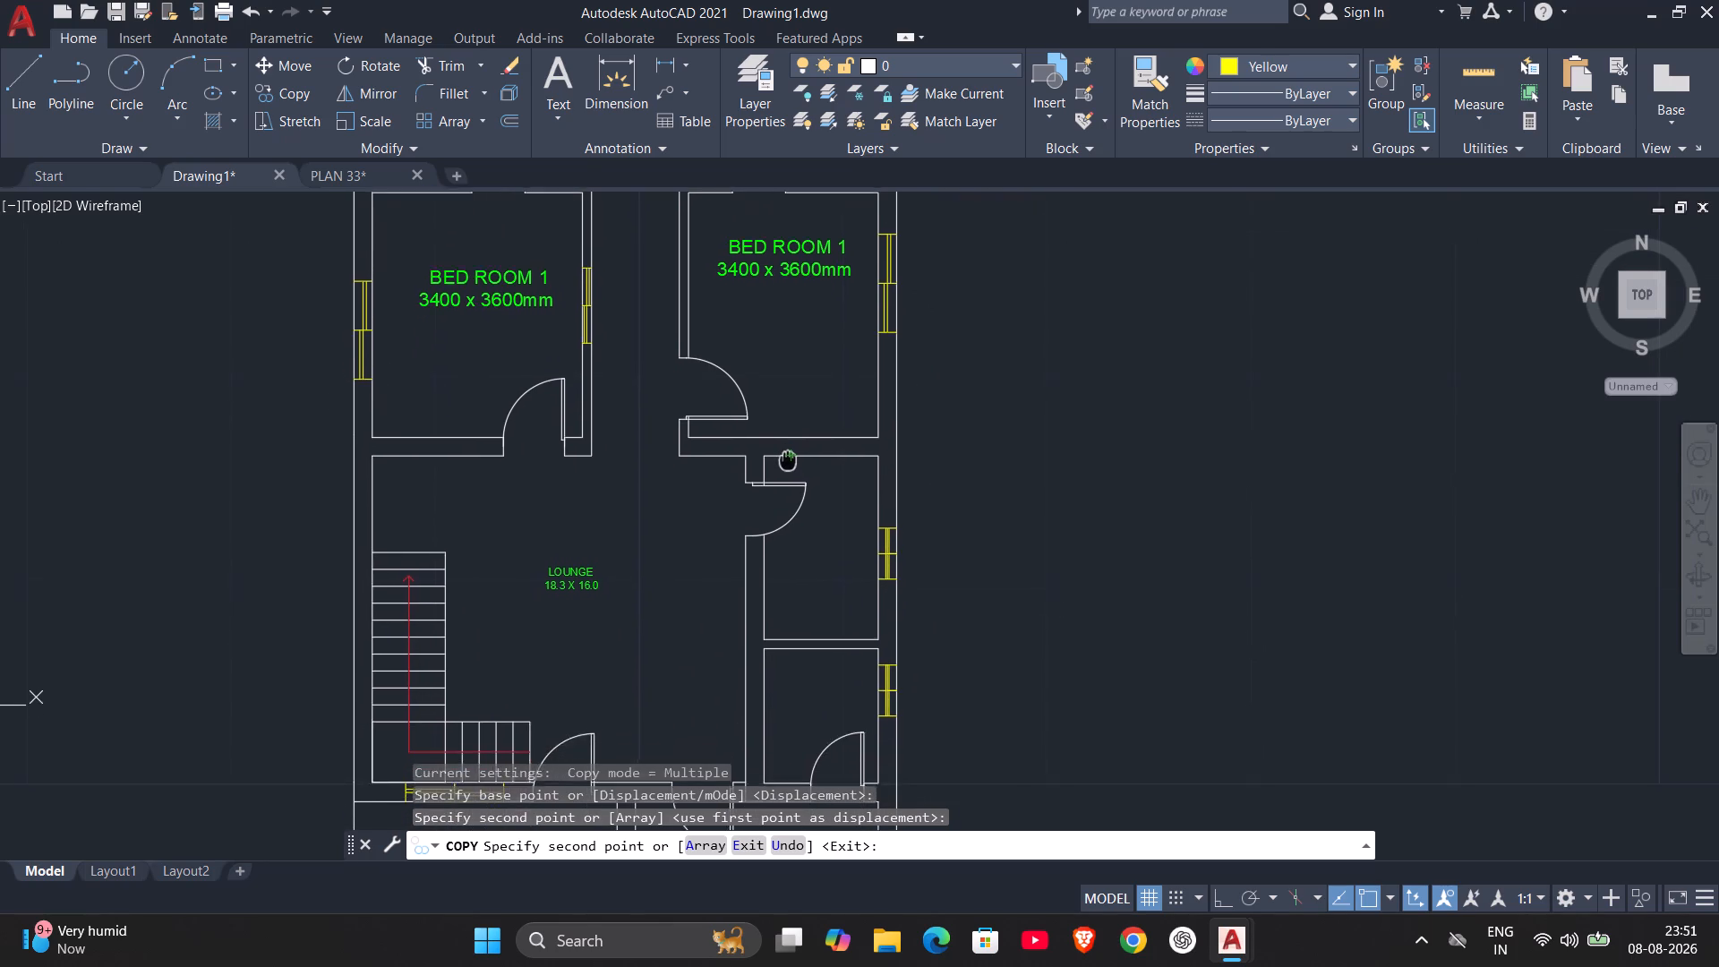
pyautogui.moveTo(788, 458); pyautogui.dragTo(789, 391, button='middle')
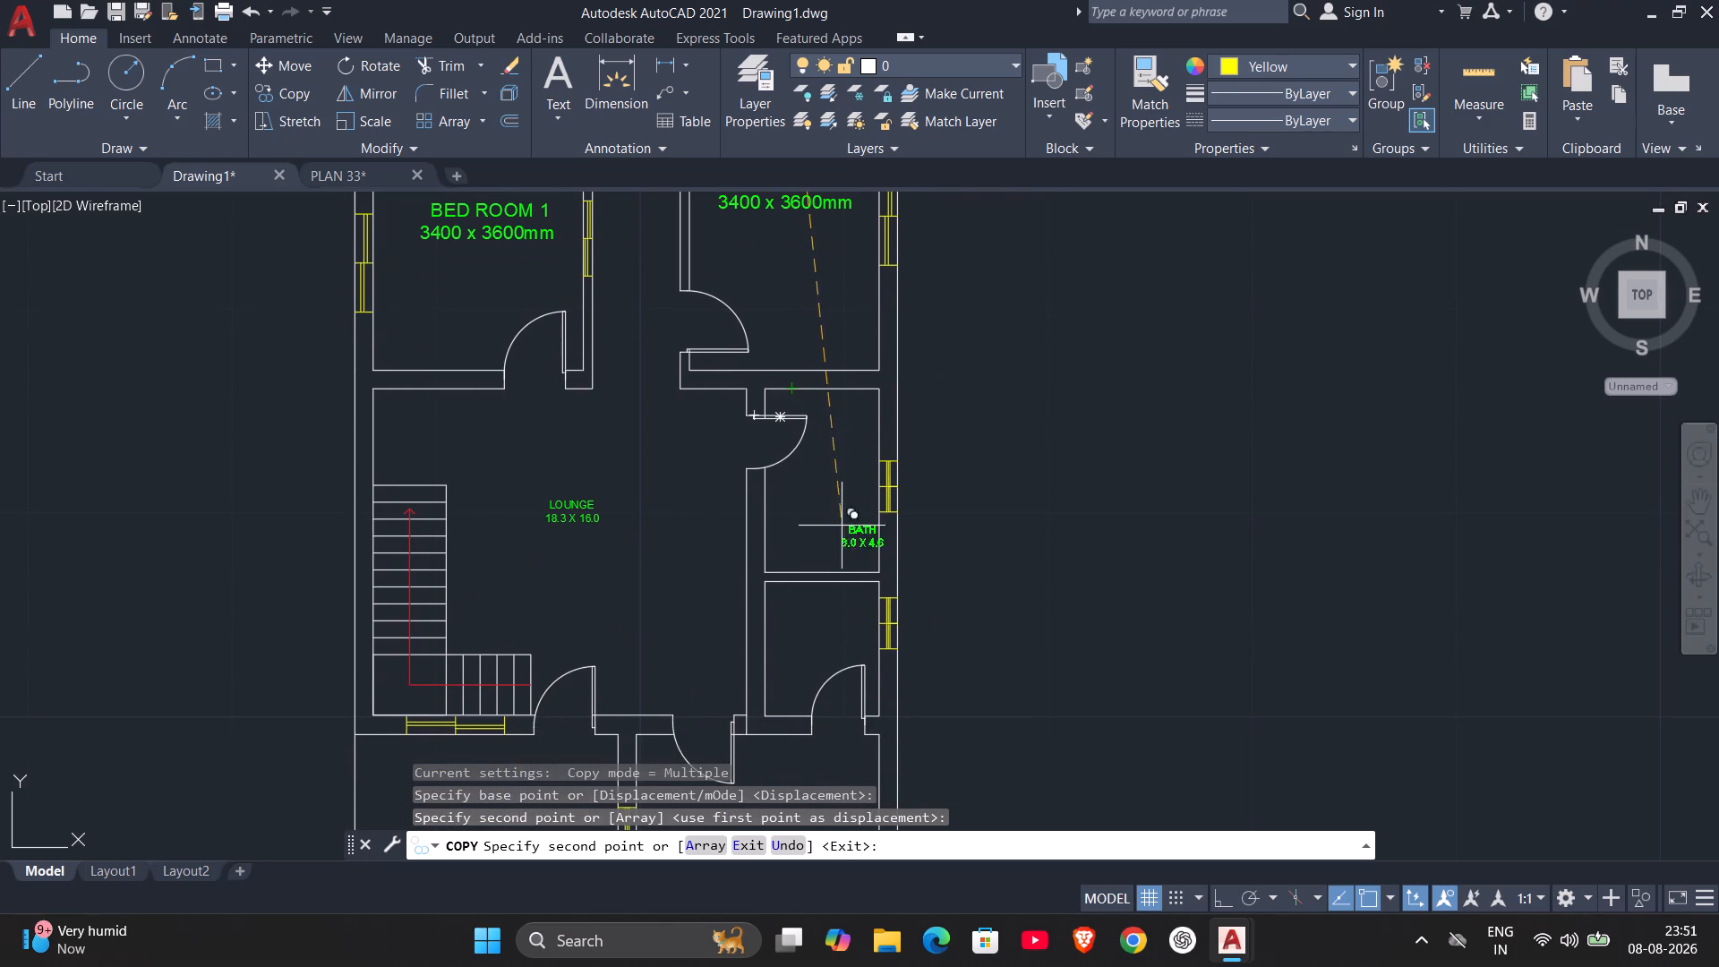
pyautogui.press('Escape')
pyautogui.press('Escape')
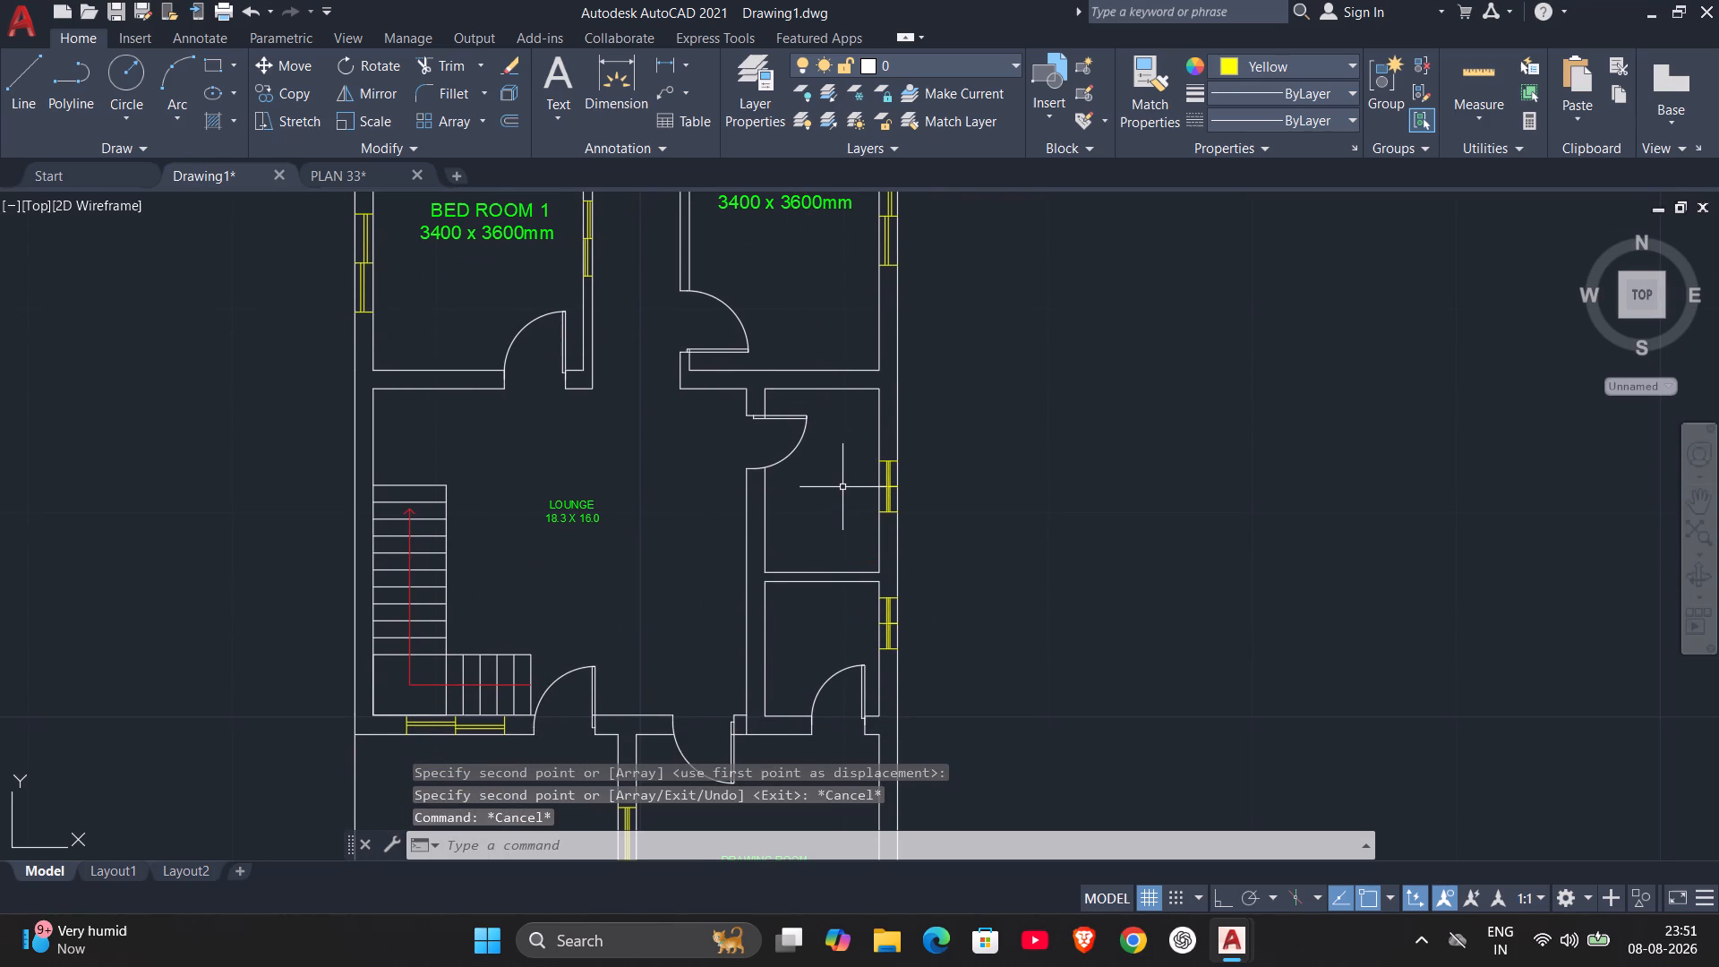
pyautogui.press('Escape')
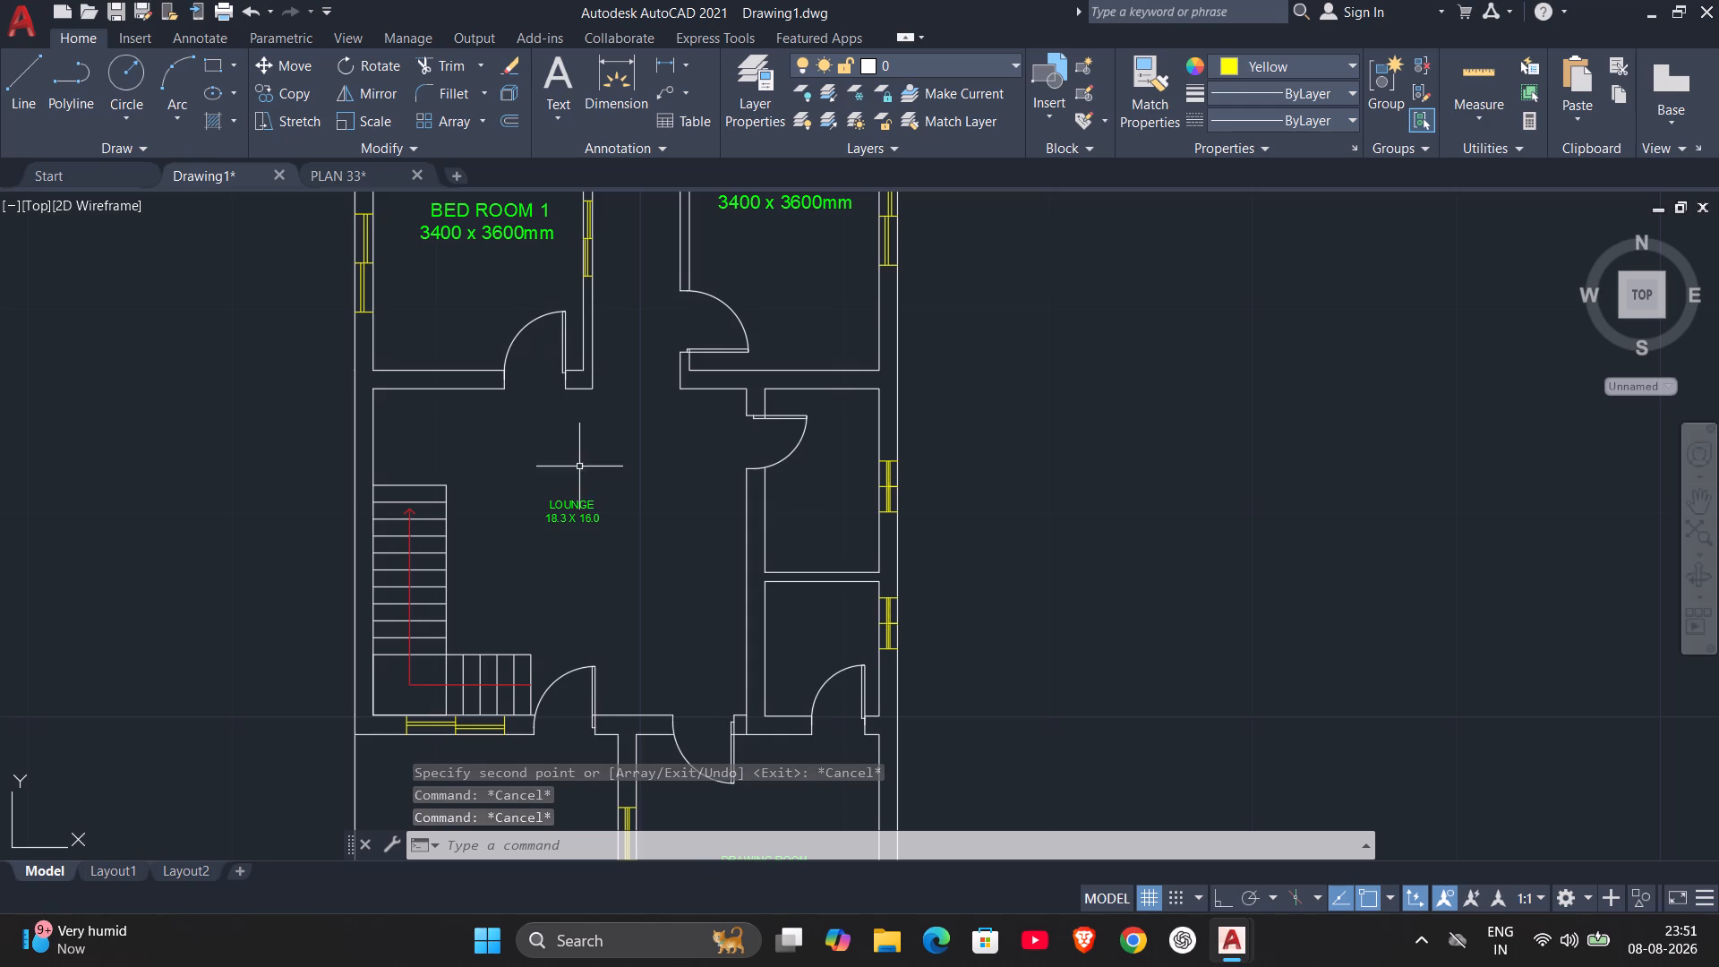
# Copy the LOUNGE label into each of the two small rooms east of the lounge.
pyautogui.click(570, 502)
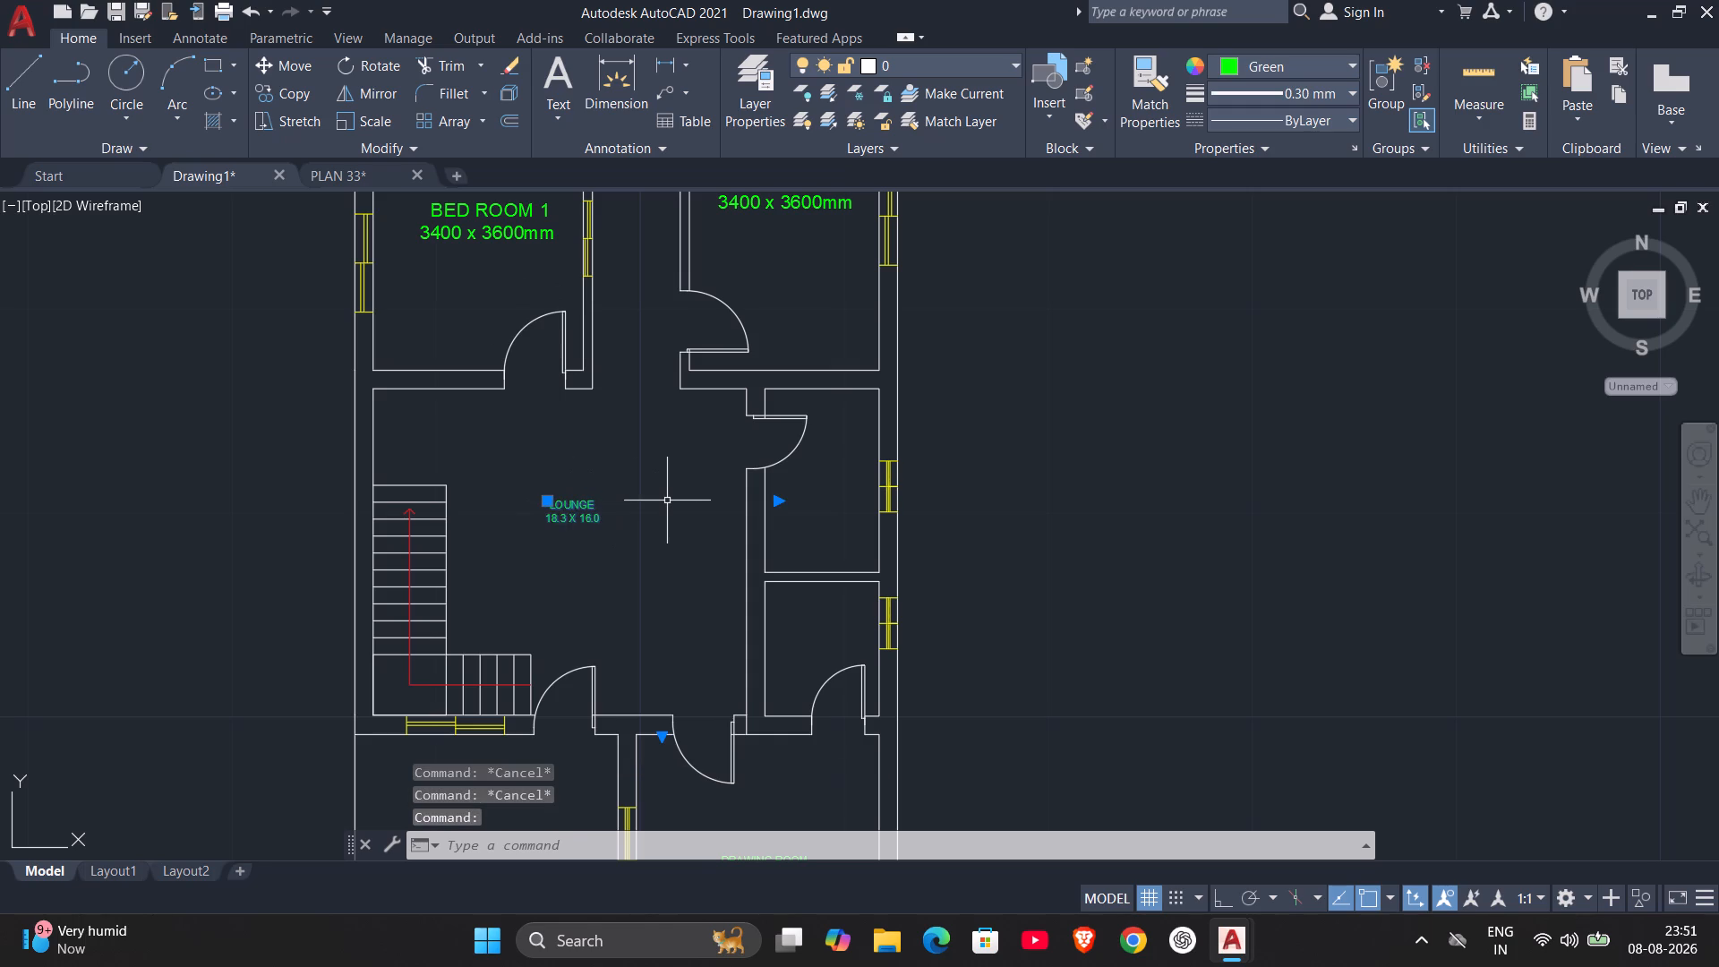
pyautogui.write('CO')
pyautogui.press('Return')
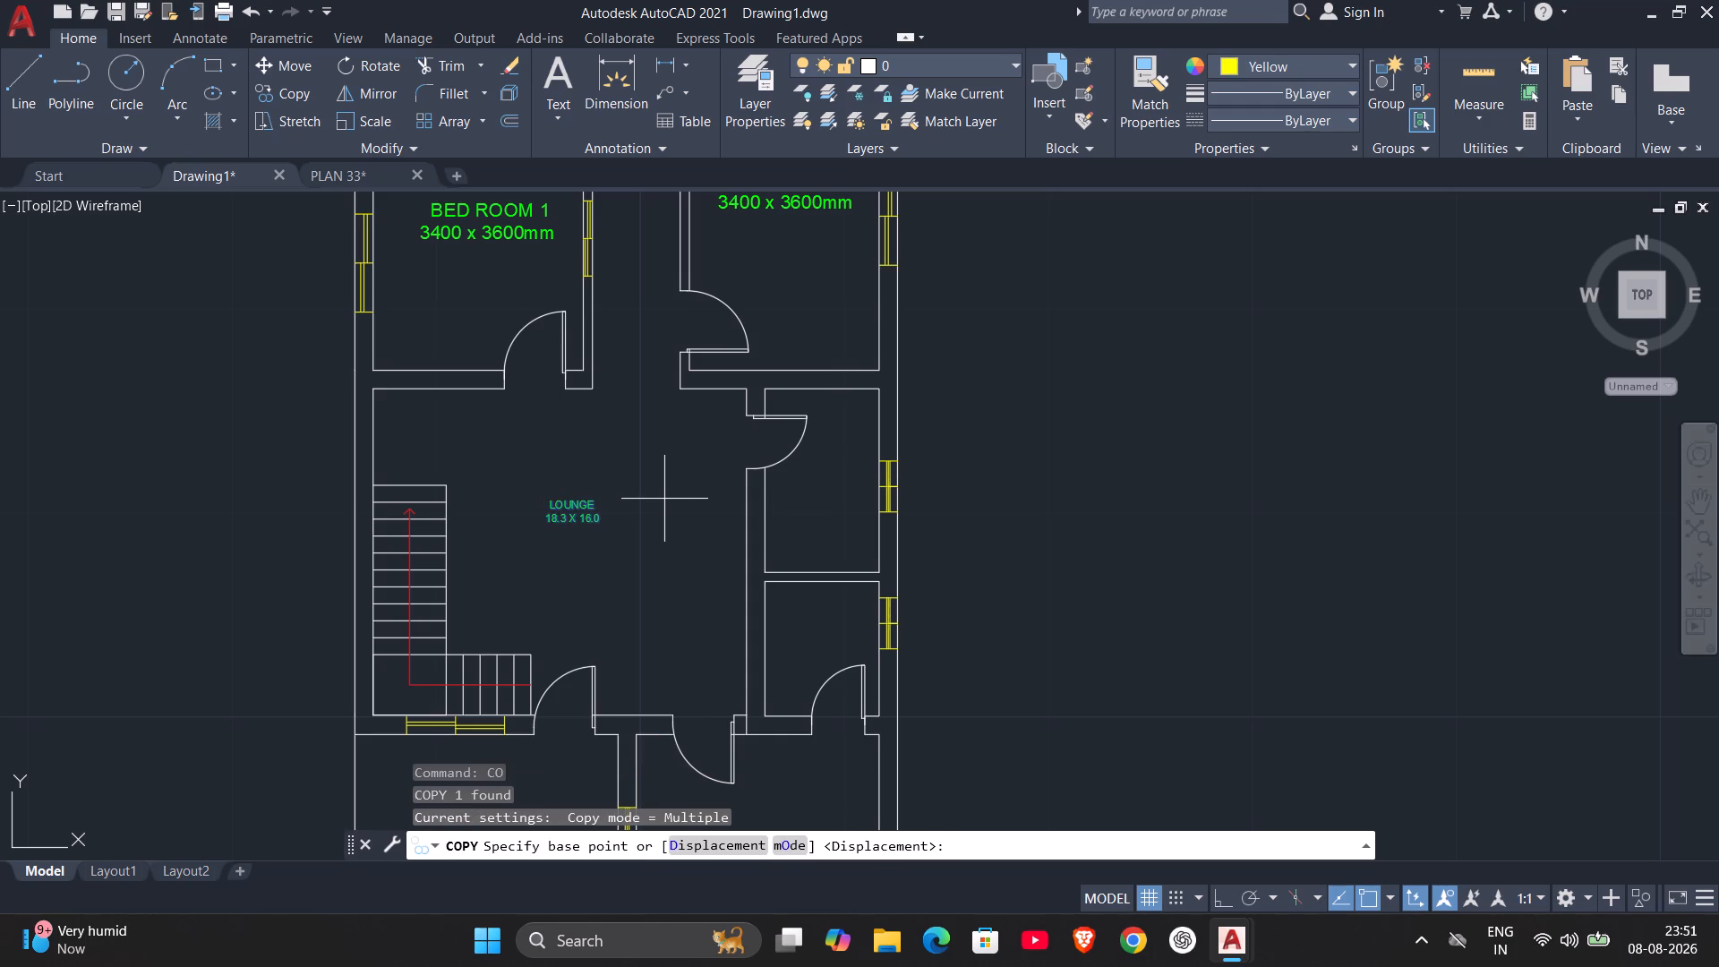
pyautogui.click(567, 502)
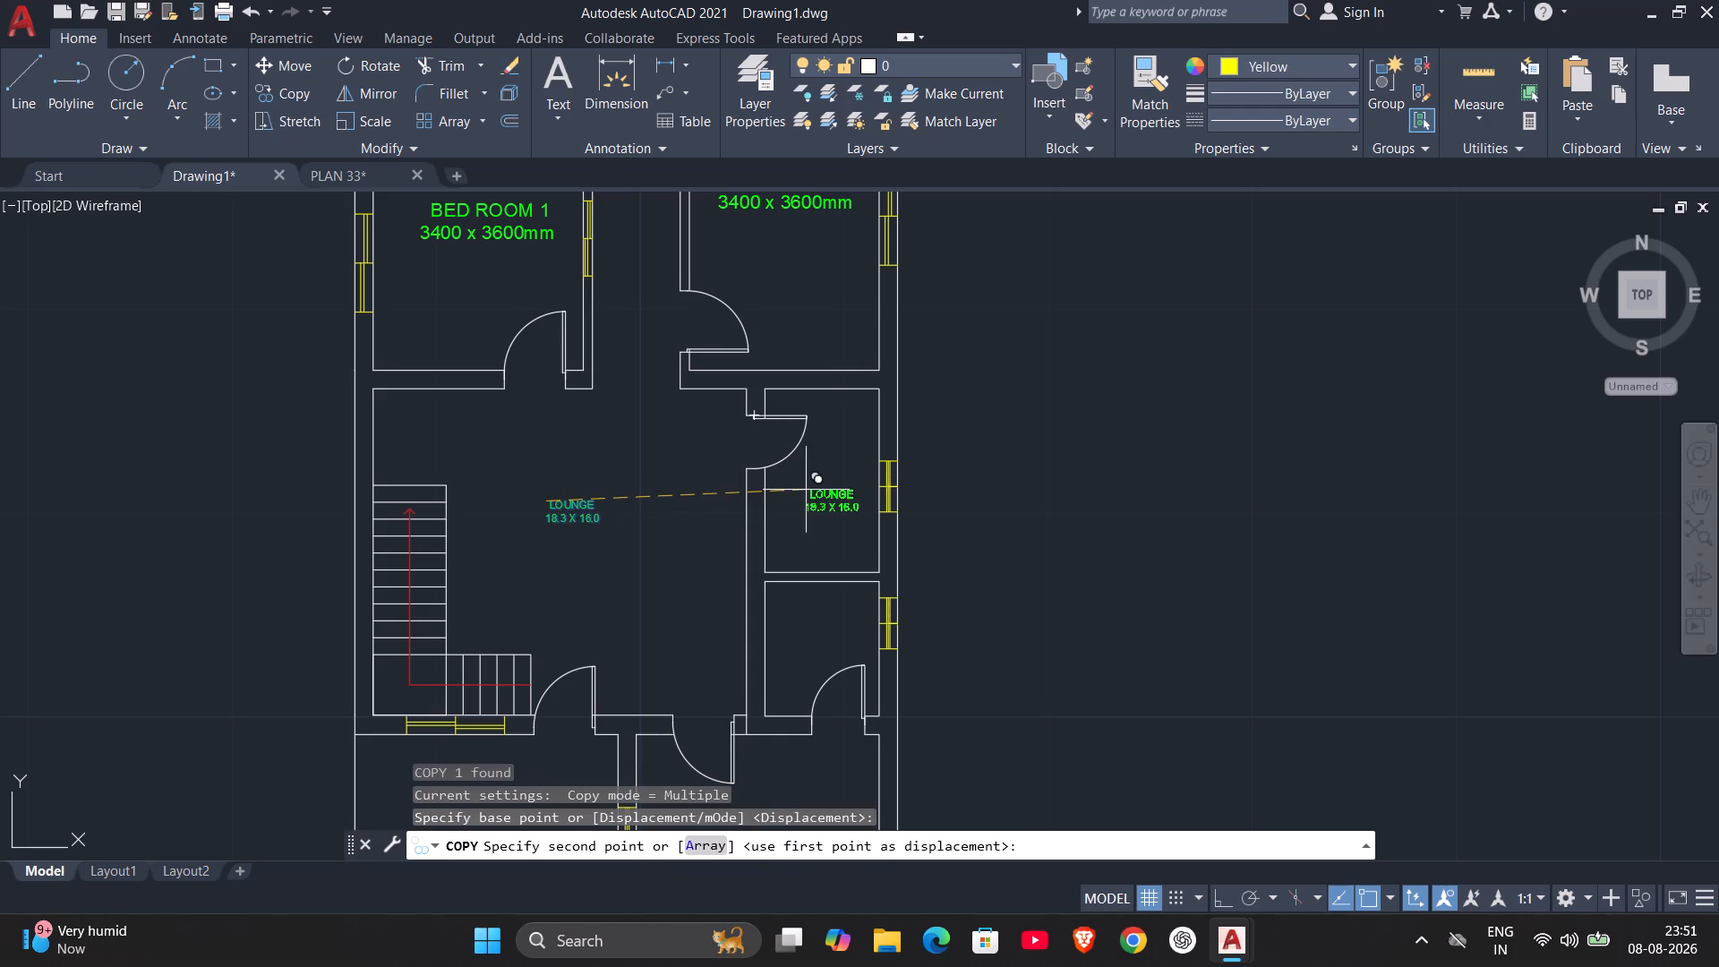
pyautogui.click(804, 483)
pyautogui.click(804, 619)
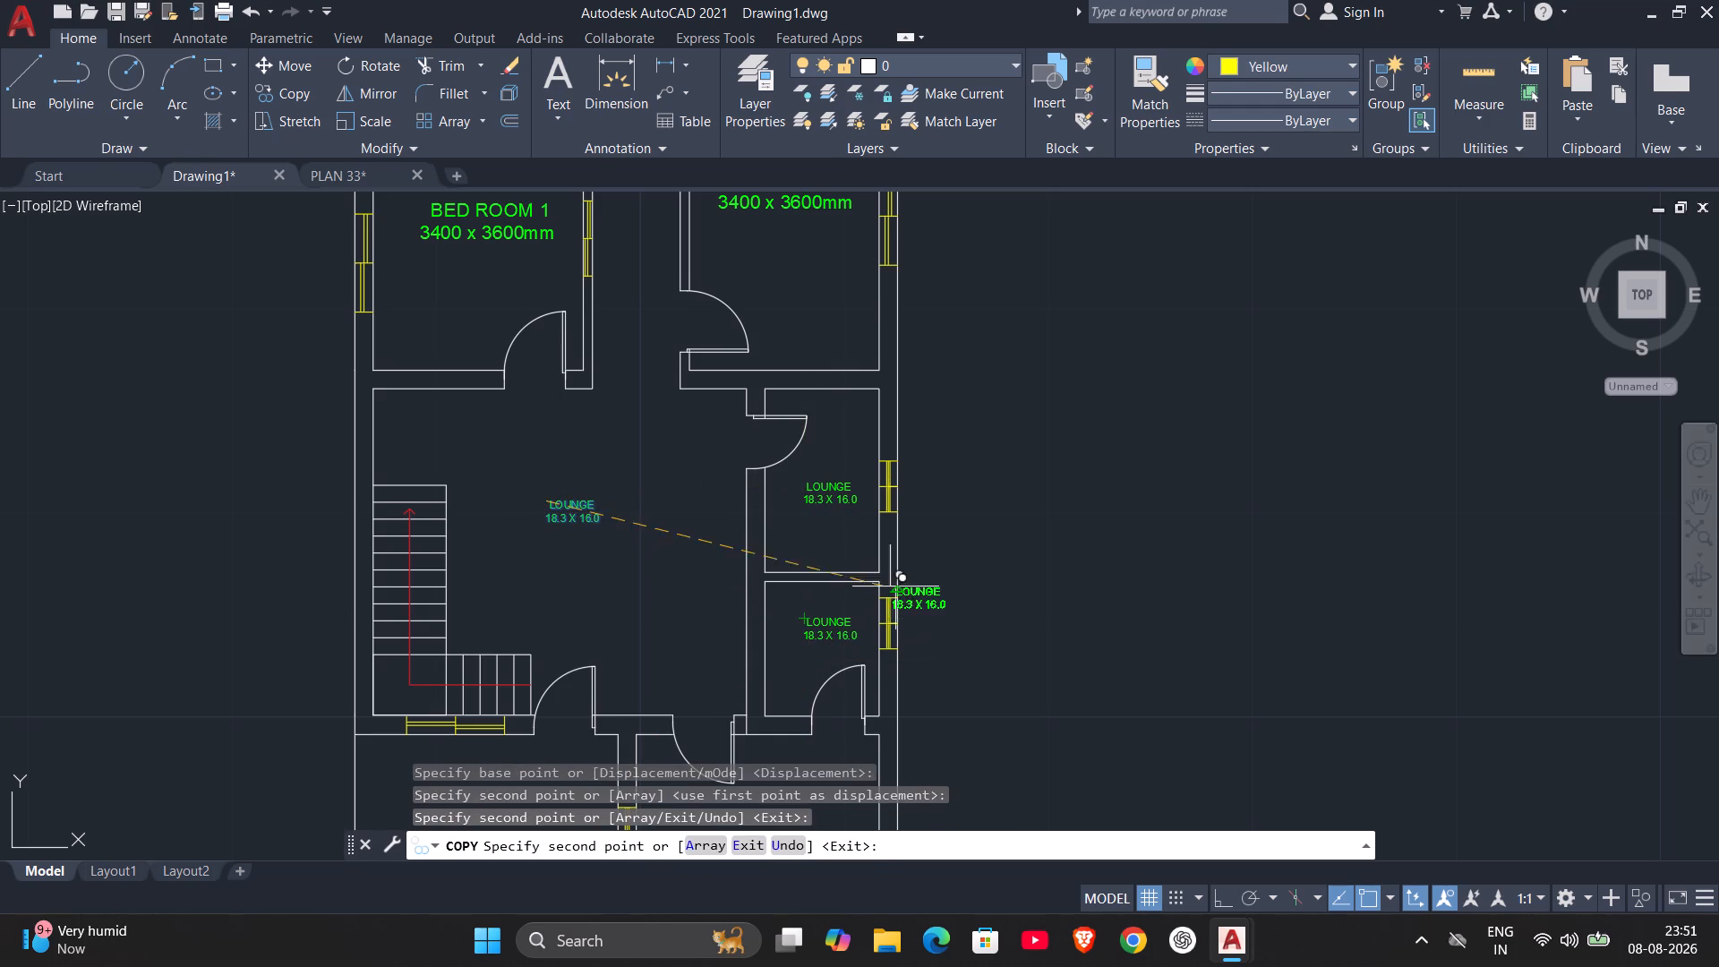
pyautogui.press('Escape')
# Open the copied label in the room directly east of the lounge and replace its LOUNGE line with KITCHEN.
pyautogui.doubleClick(827, 489)
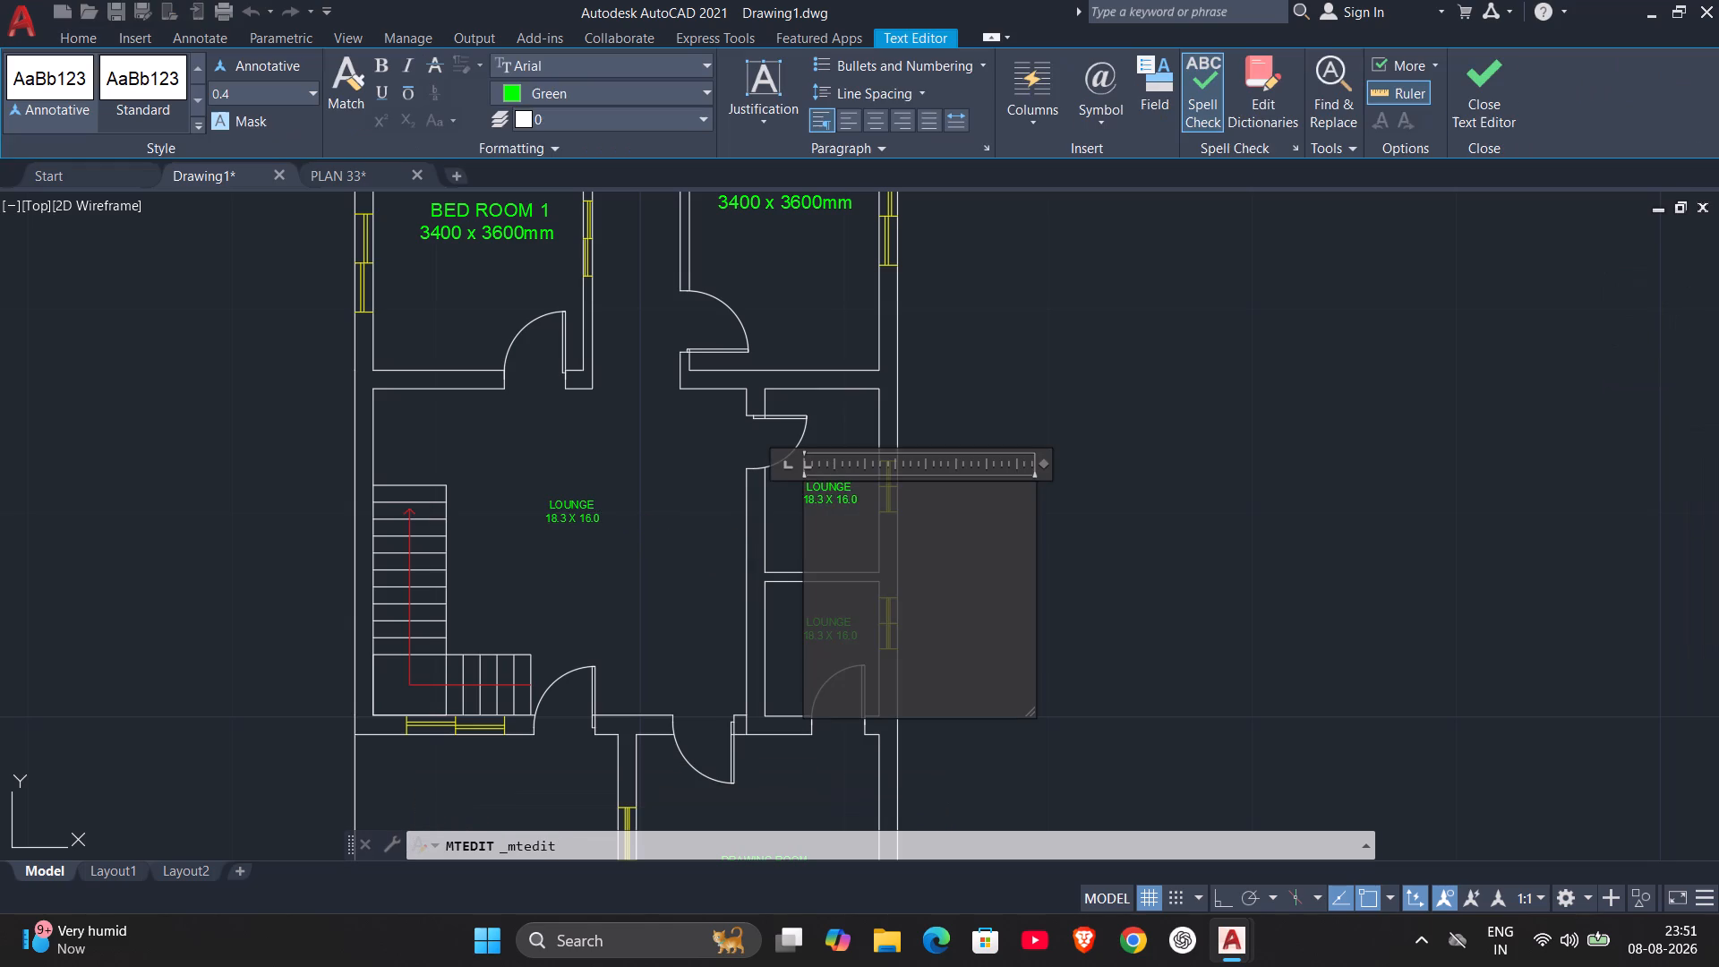
pyautogui.moveTo(856, 488); pyautogui.dragTo(770, 486)
pyautogui.press('BackSpace')
pyautogui.write('KITCHEN')
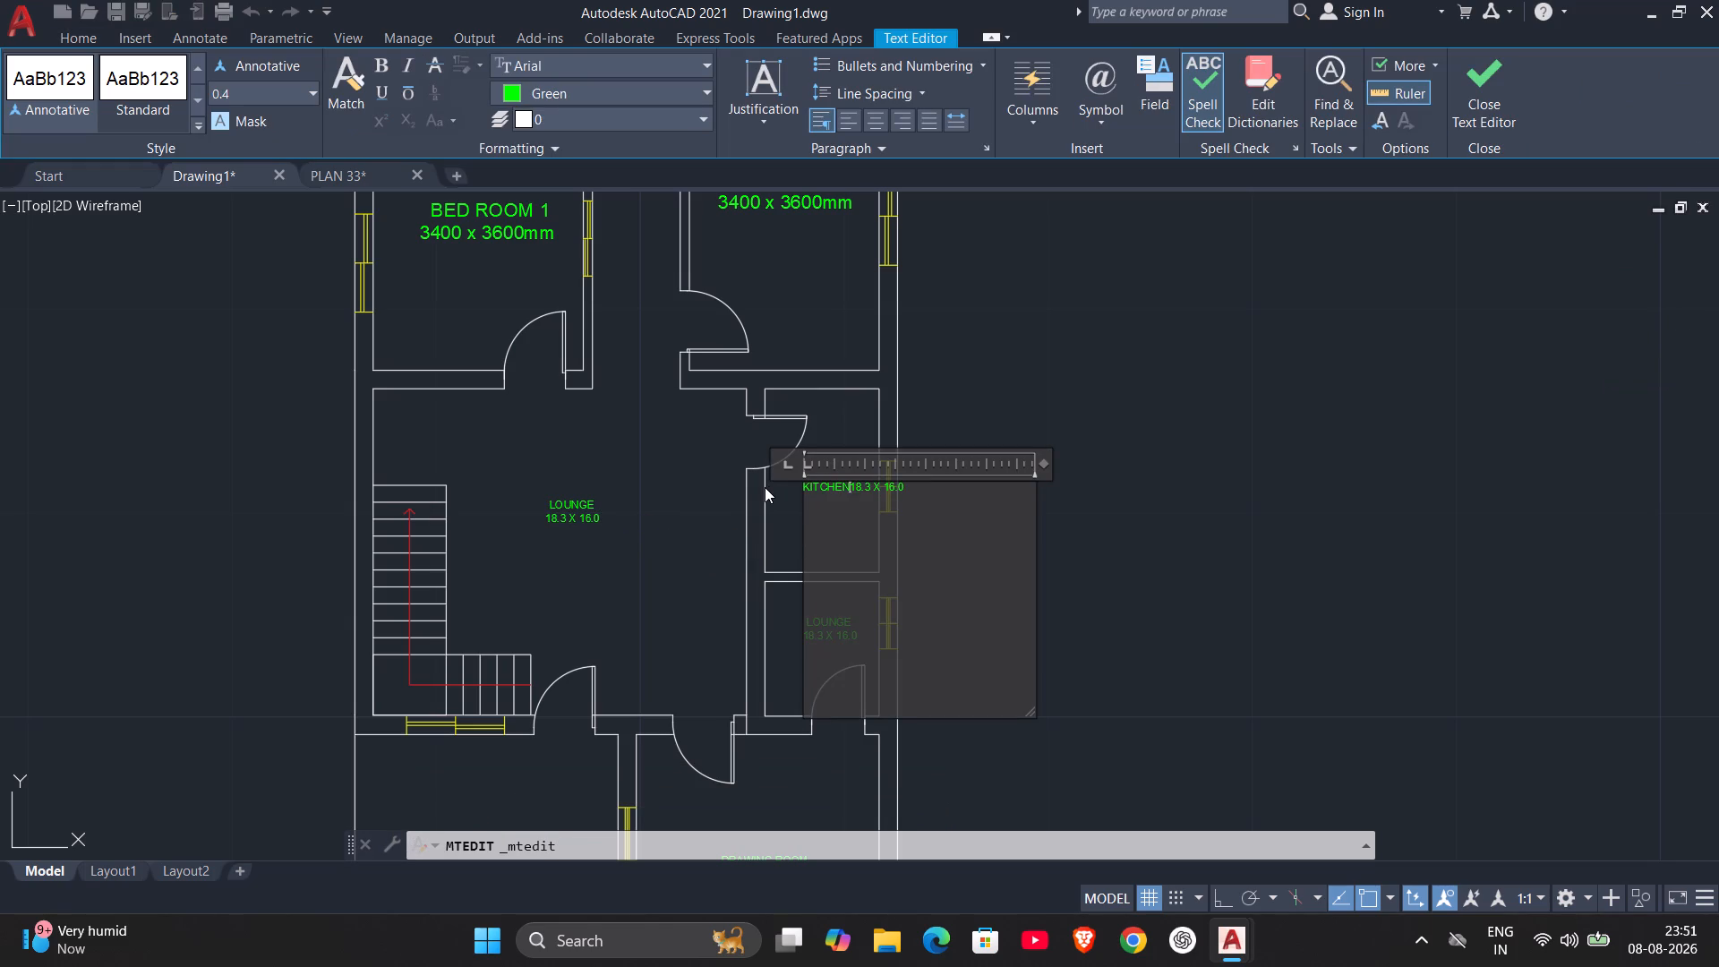
pyautogui.press('Return')
# Replace the size line under KITCHEN with 5.6 X 9.0 and close the text editor.
pyautogui.moveTo(865, 500); pyautogui.dragTo(763, 512)
pyautogui.press('BackSpace')
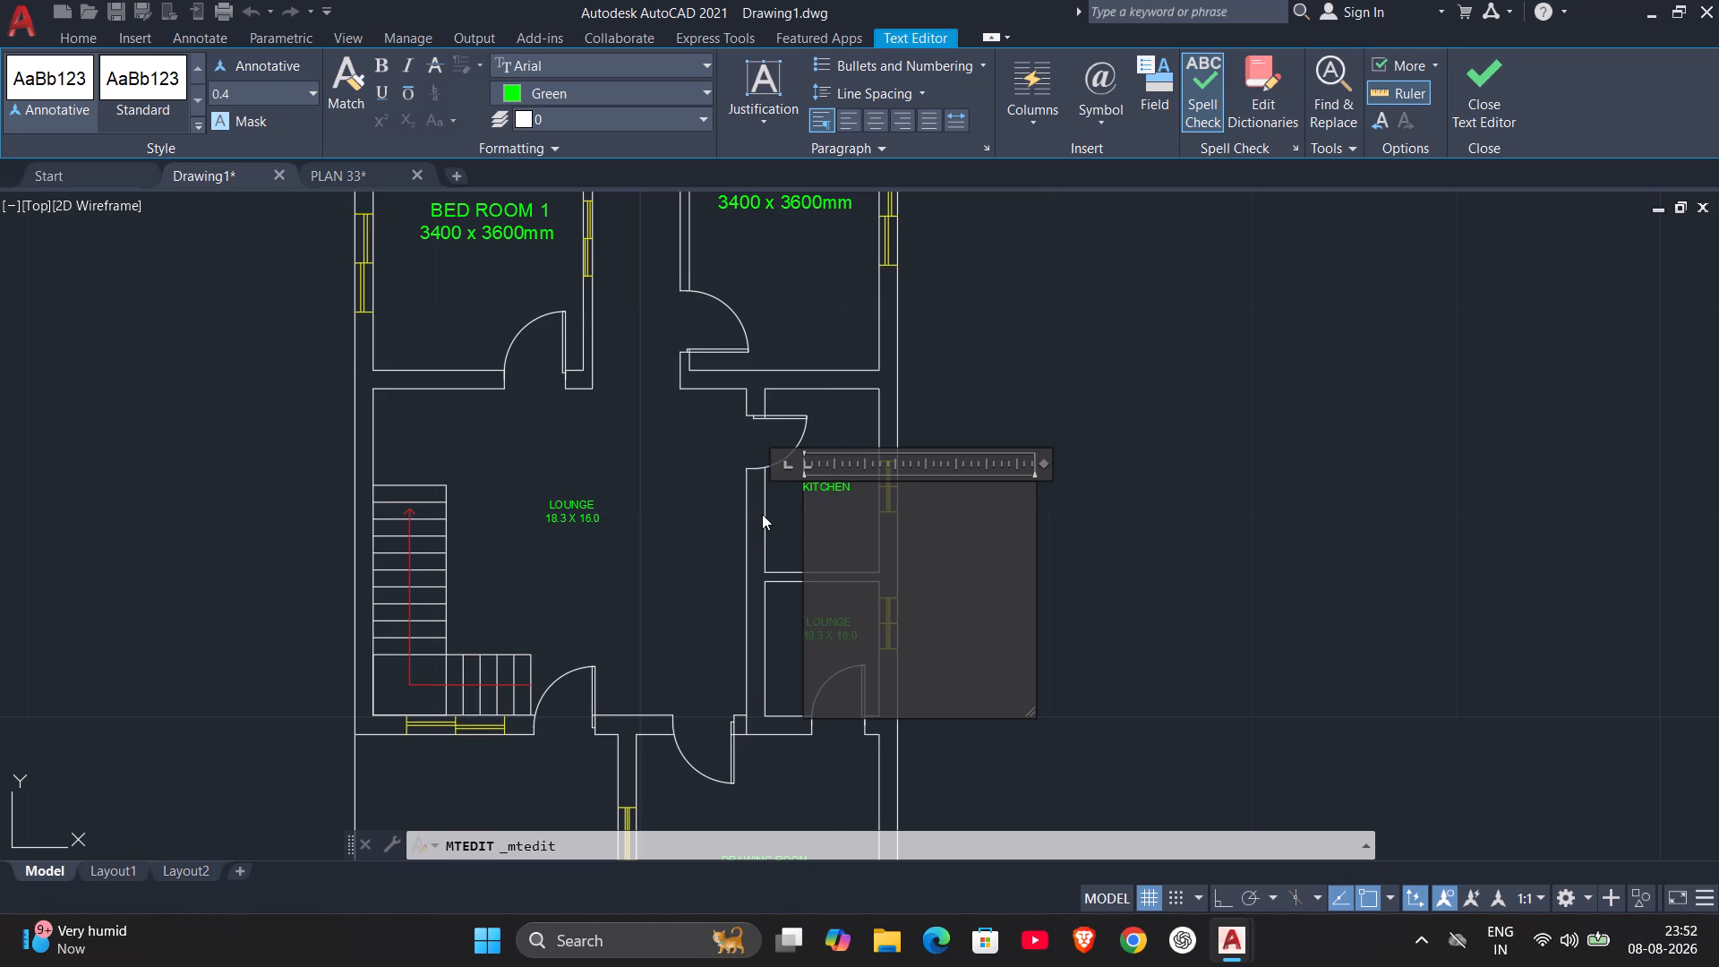
pyautogui.write('5.6')
pyautogui.press('space')
pyautogui.write('X')
pyautogui.press('space')
pyautogui.write('9.0')
pyautogui.click(1108, 397)
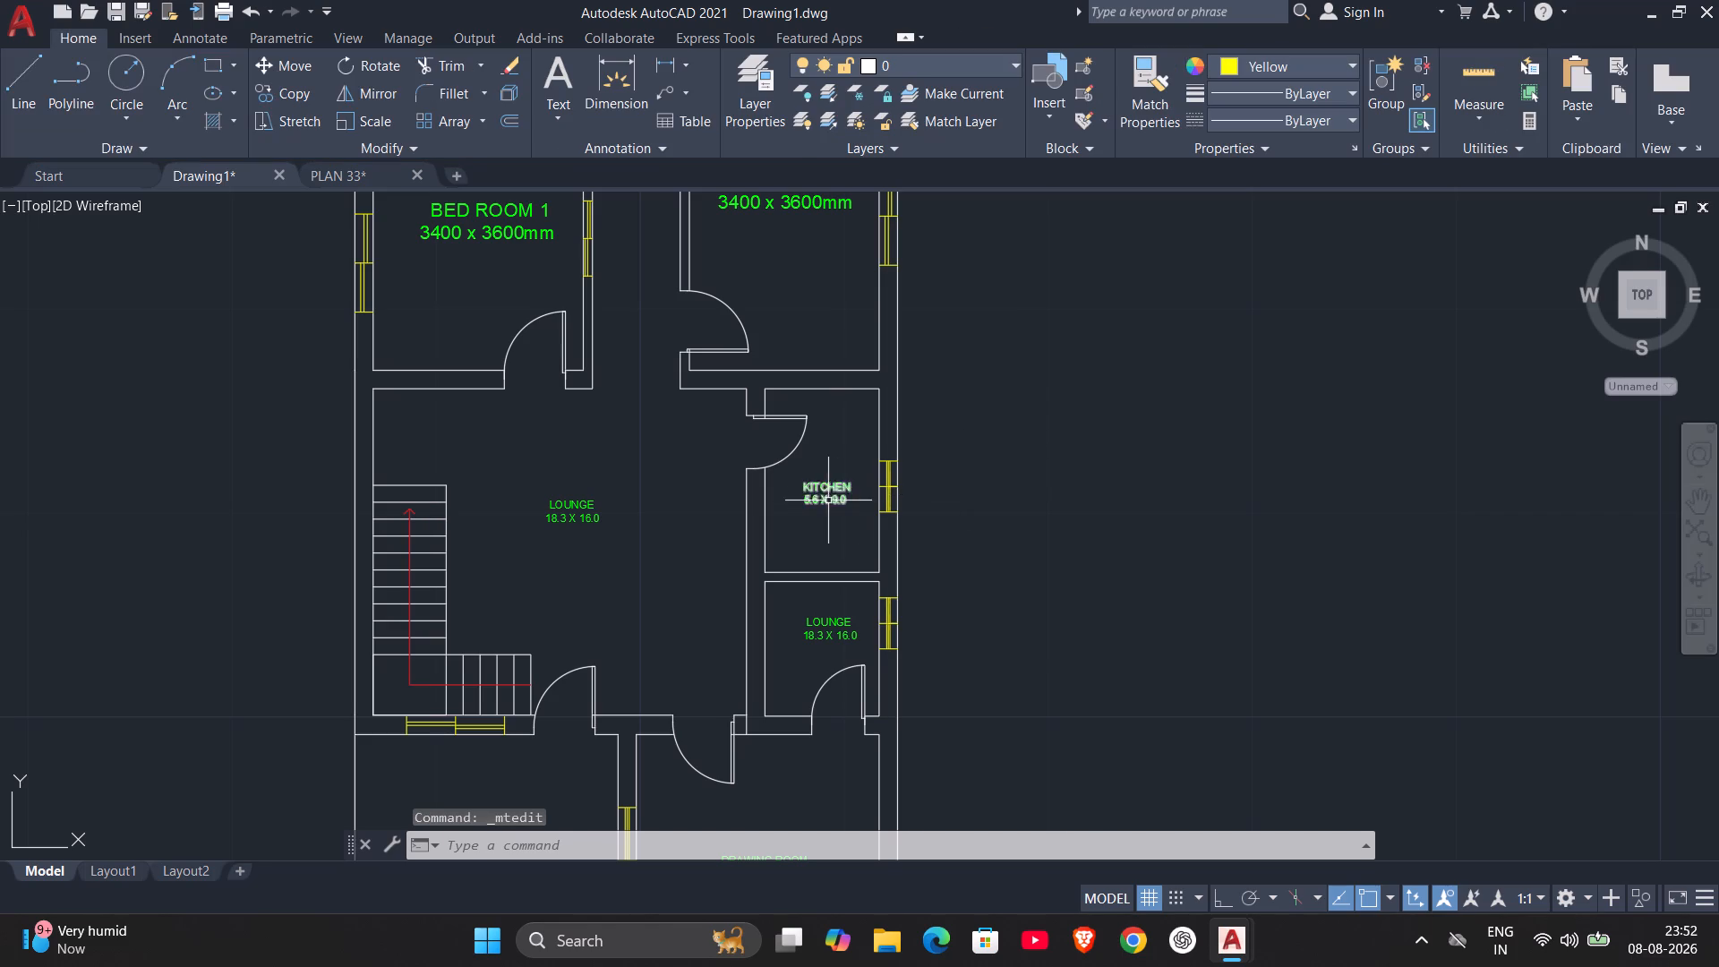
# Open the copied LOUNGE label in the small room south of the kitchen and replace its name line with BATH.
pyautogui.scroll(4, 825, 498)
pyautogui.scroll(-3, 827, 514)
pyautogui.scroll(-1, 846, 691)
pyautogui.moveTo(846, 691); pyautogui.dragTo(811, 597, button='middle')
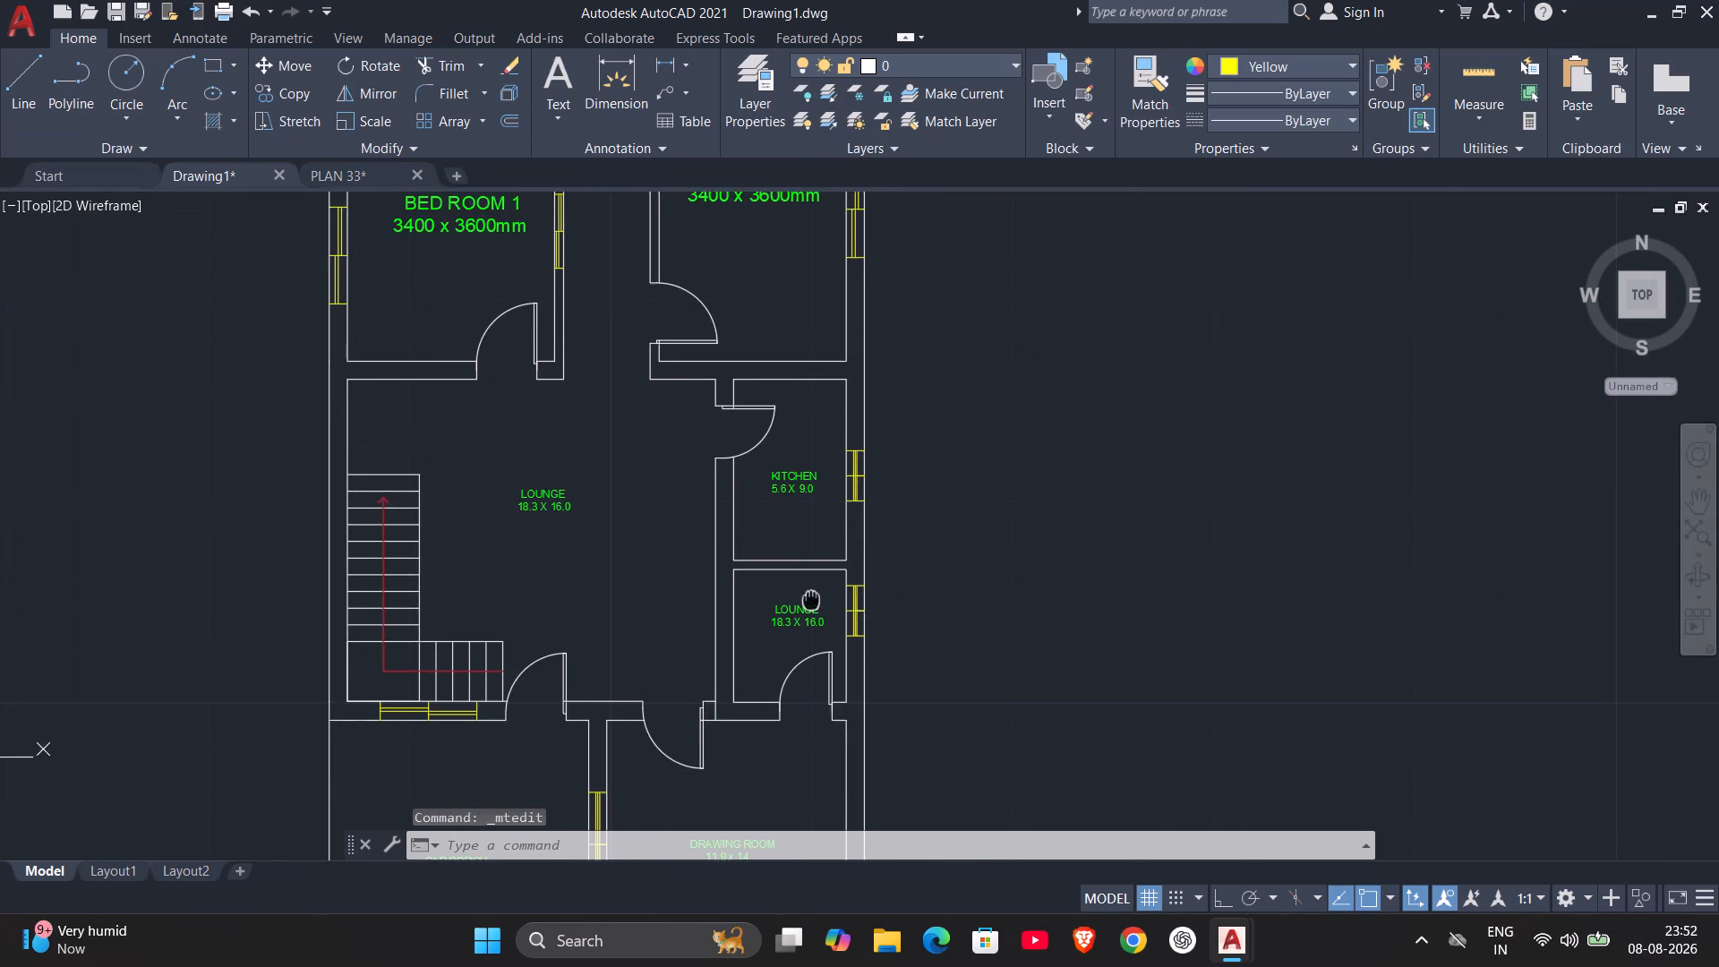
pyautogui.scroll(2, 791, 632)
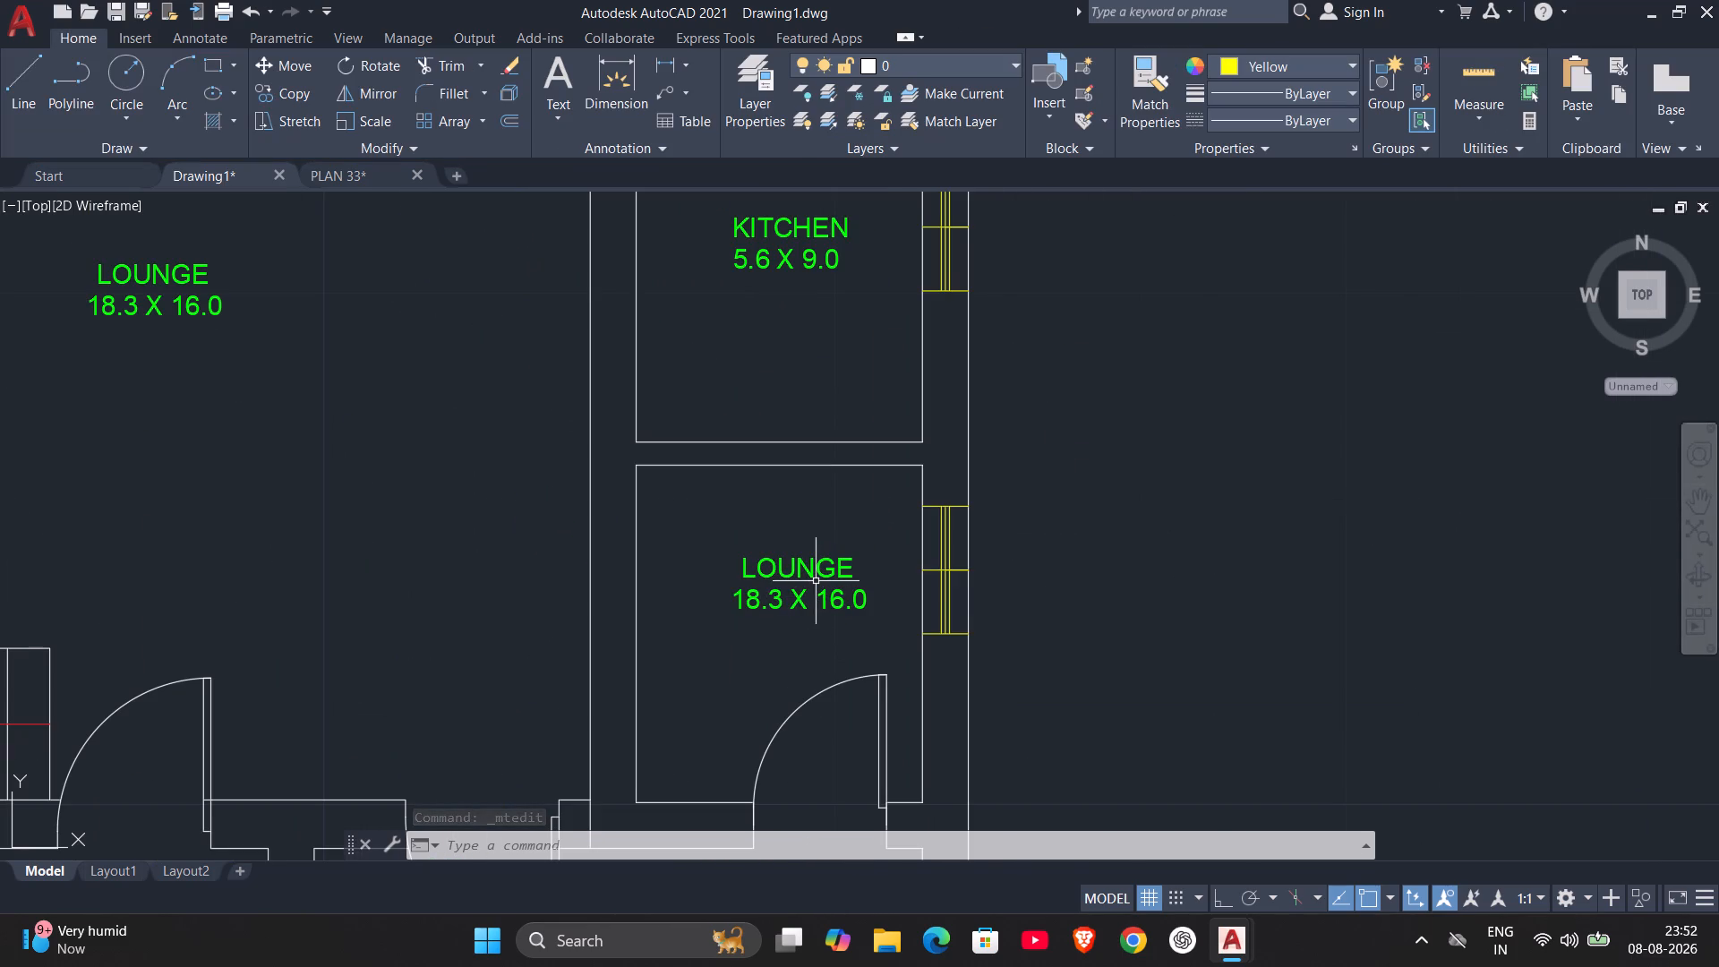
pyautogui.tripleClick(816, 579)
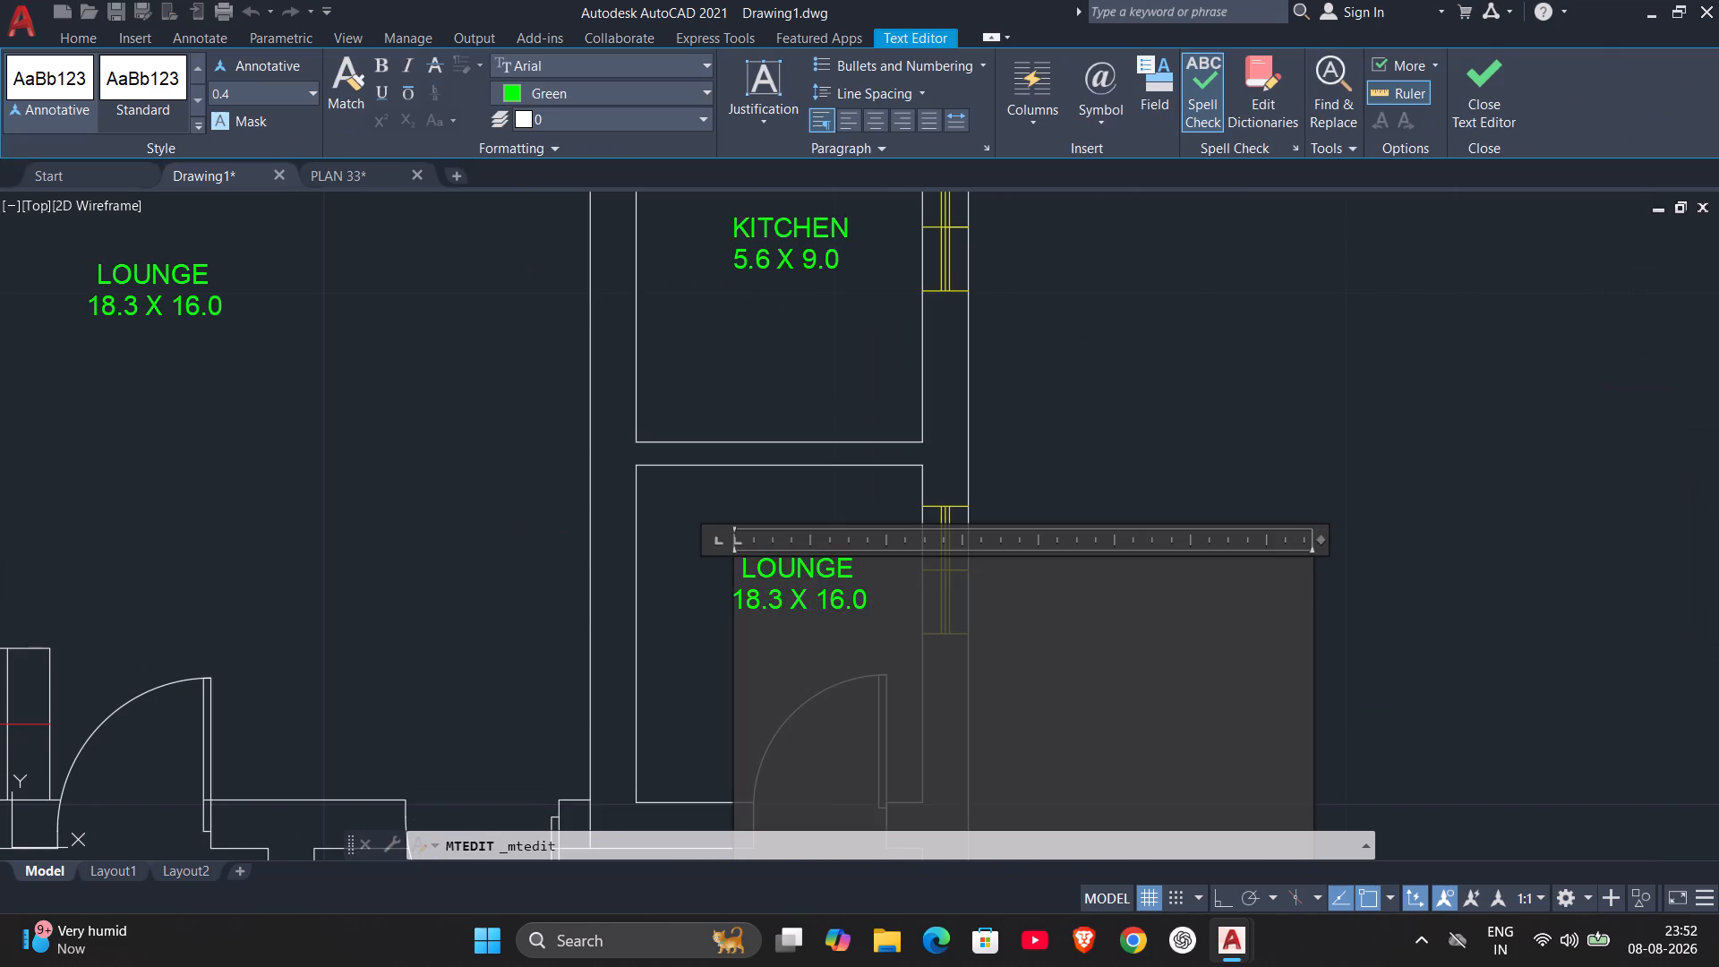
pyautogui.moveTo(856, 565); pyautogui.dragTo(708, 575)
pyautogui.press('BackSpace')
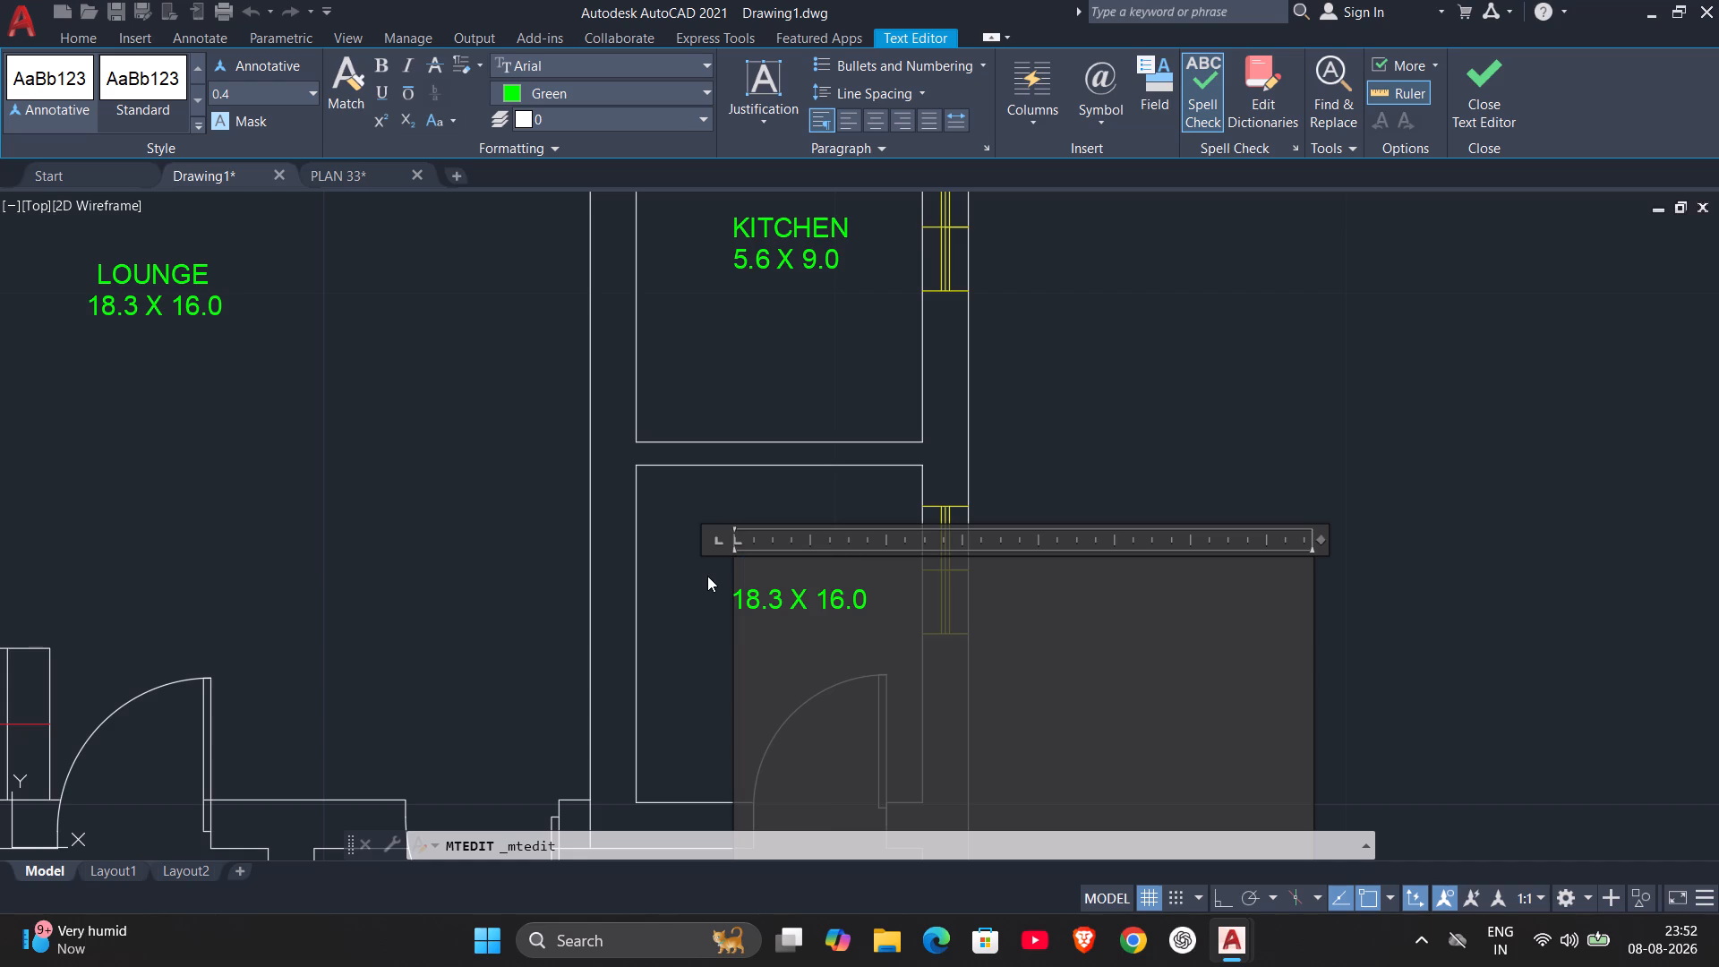
pyautogui.press('b')
pyautogui.write('ATH')
pyautogui.press('space')
pyautogui.press('BackSpace')
# Replace the size line under BATH with 5.6 X 6.6, centre the name above it, and close the text editor.
pyautogui.press('Return')
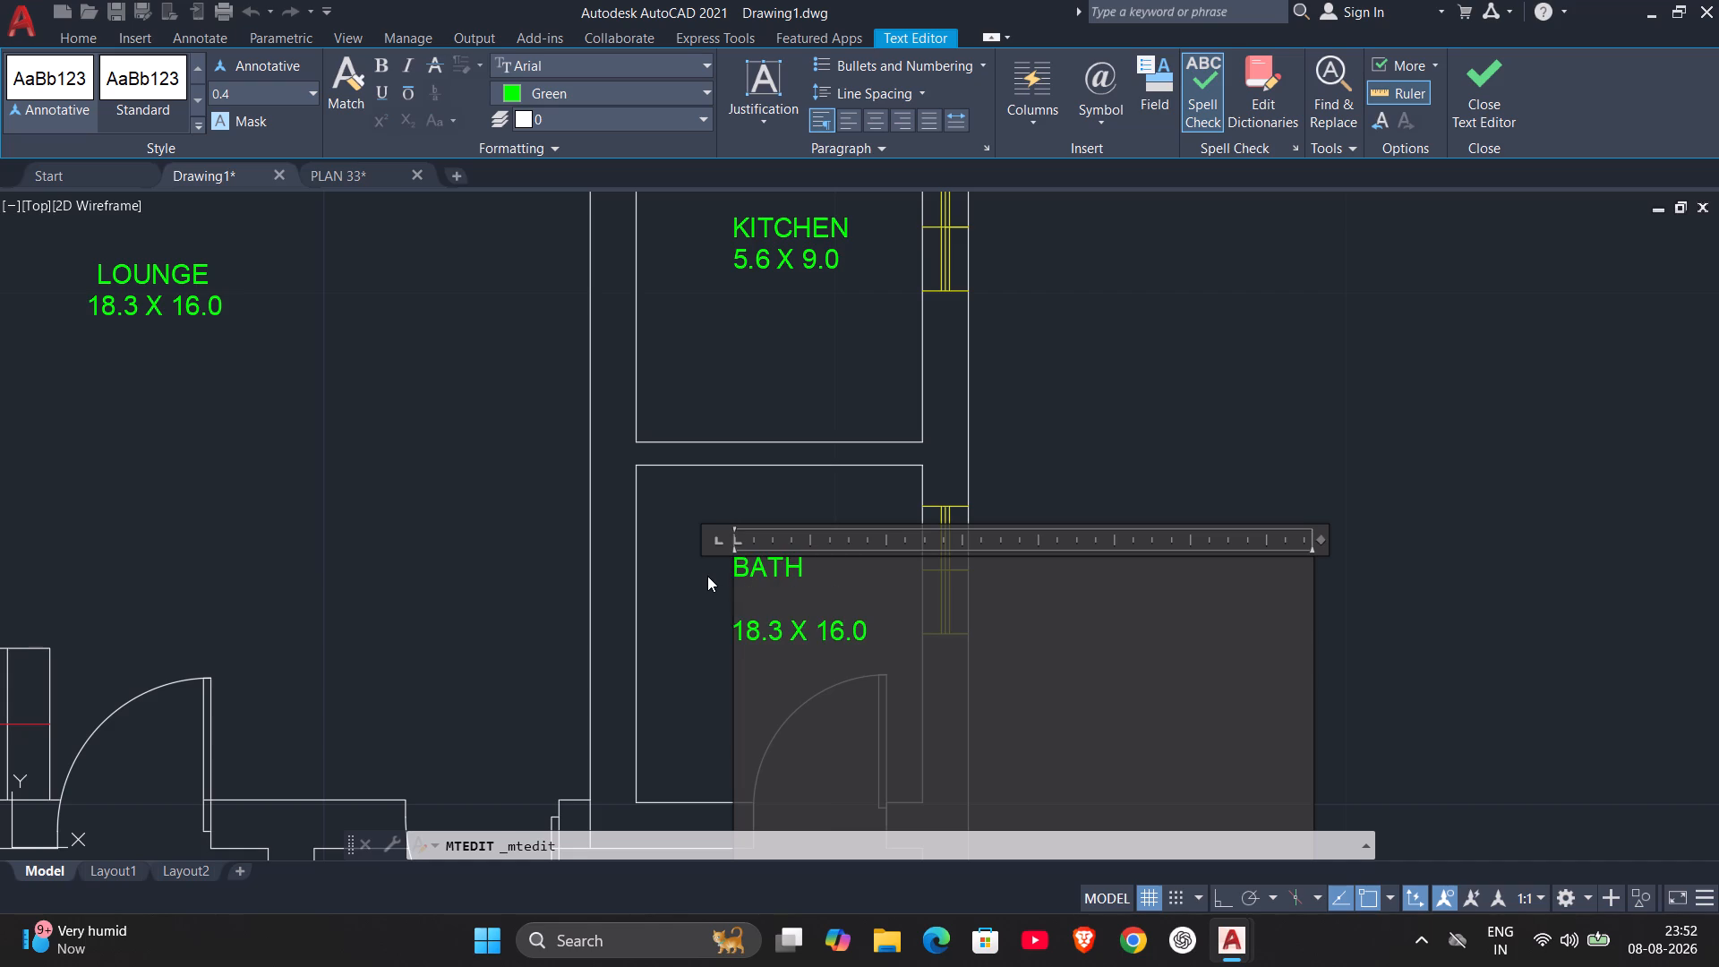
pyautogui.write('5.6')
pyautogui.press('space')
pyautogui.write('X')
pyautogui.press('space')
pyautogui.write('6.6')
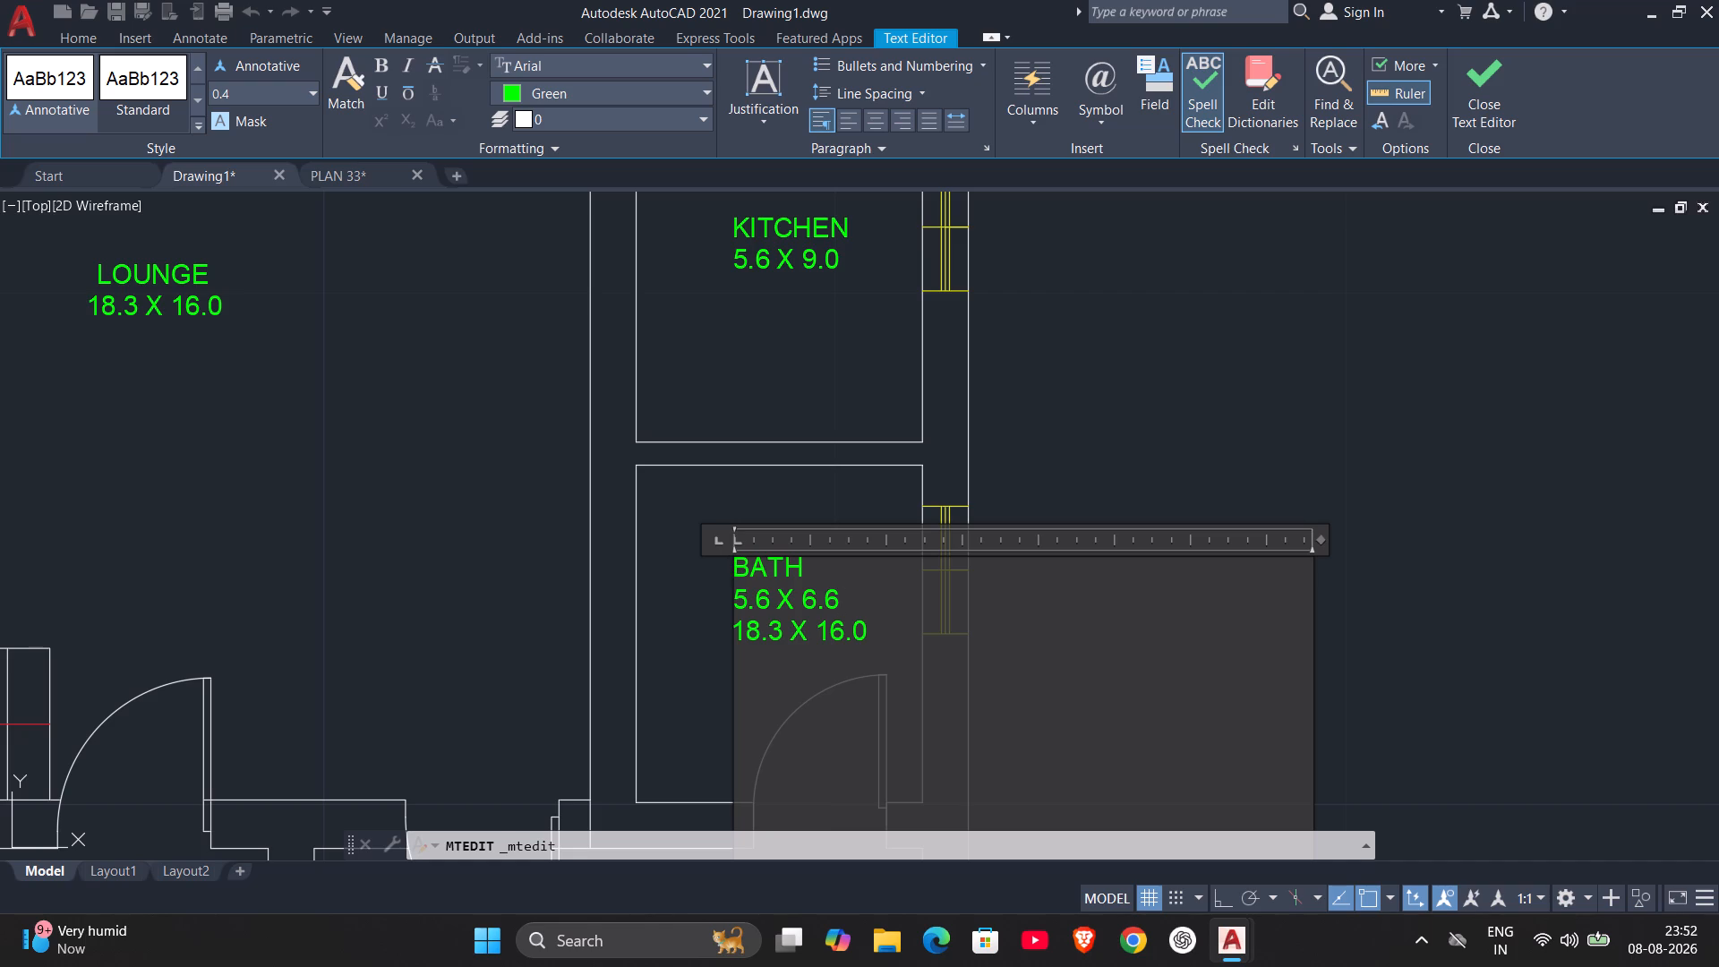
pyautogui.click(736, 560)
pyautogui.press('space')
pyautogui.press('space')
pyautogui.moveTo(869, 626); pyautogui.dragTo(677, 637)
pyautogui.press('Delete')
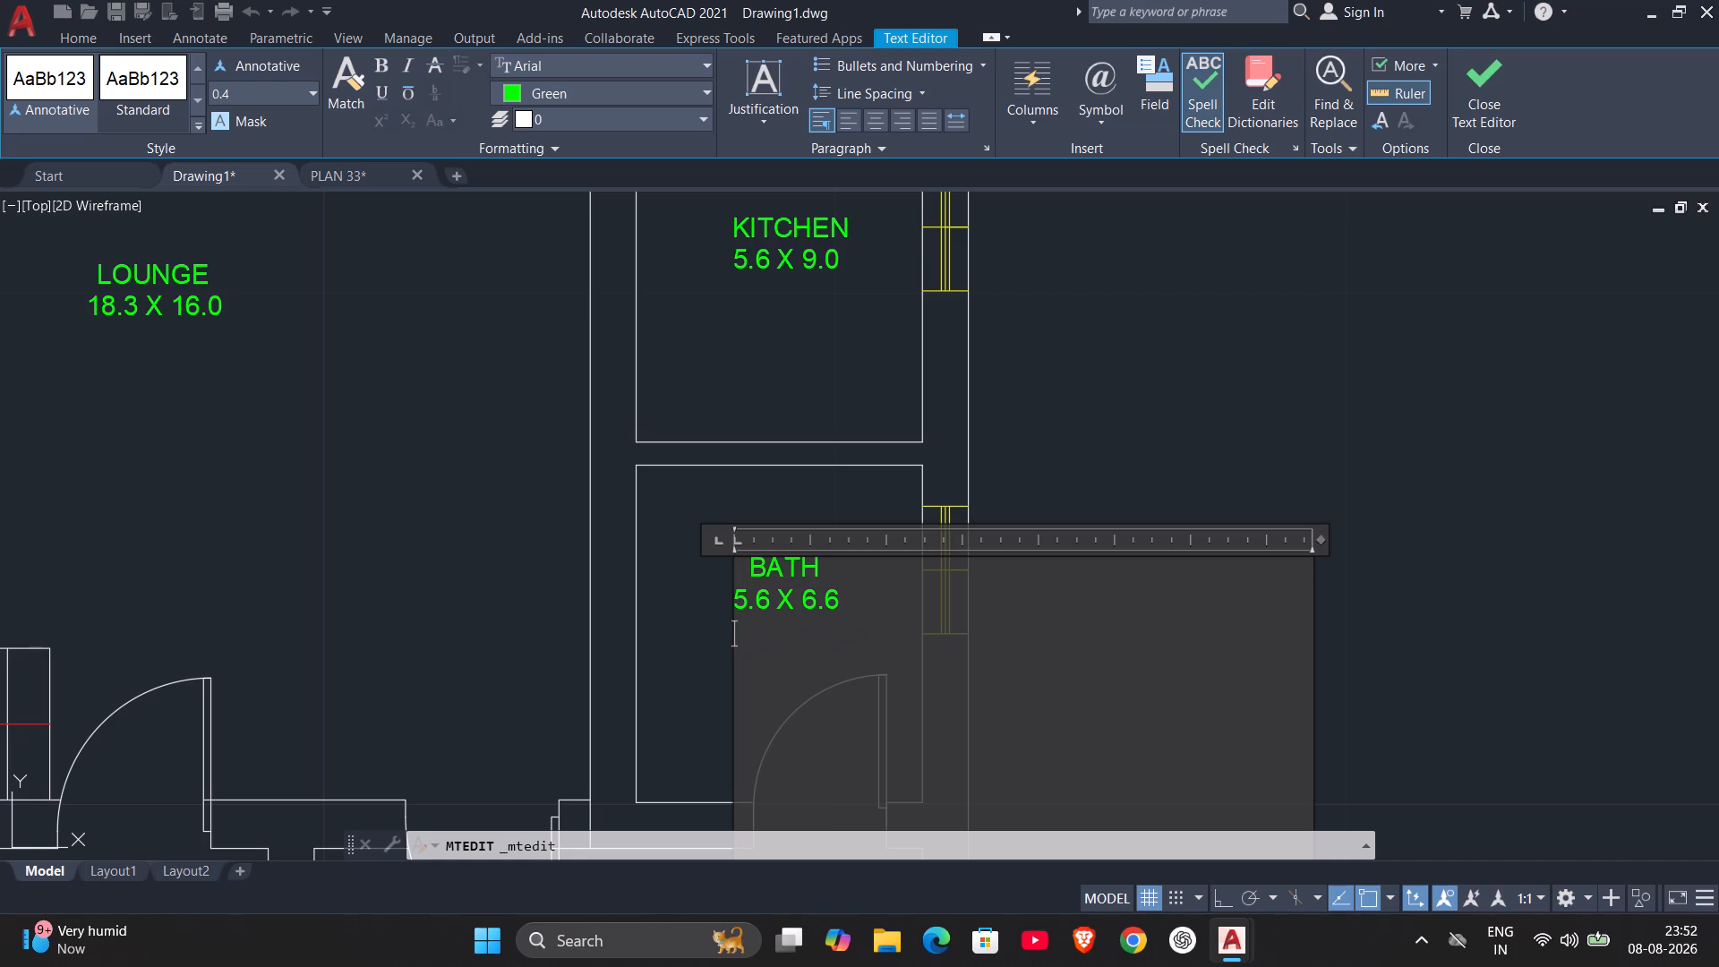
pyautogui.click(1084, 424)
# Measure the width and length of the bedroom north of the kitchen with Quick measure.
pyautogui.scroll(-5, 755, 513)
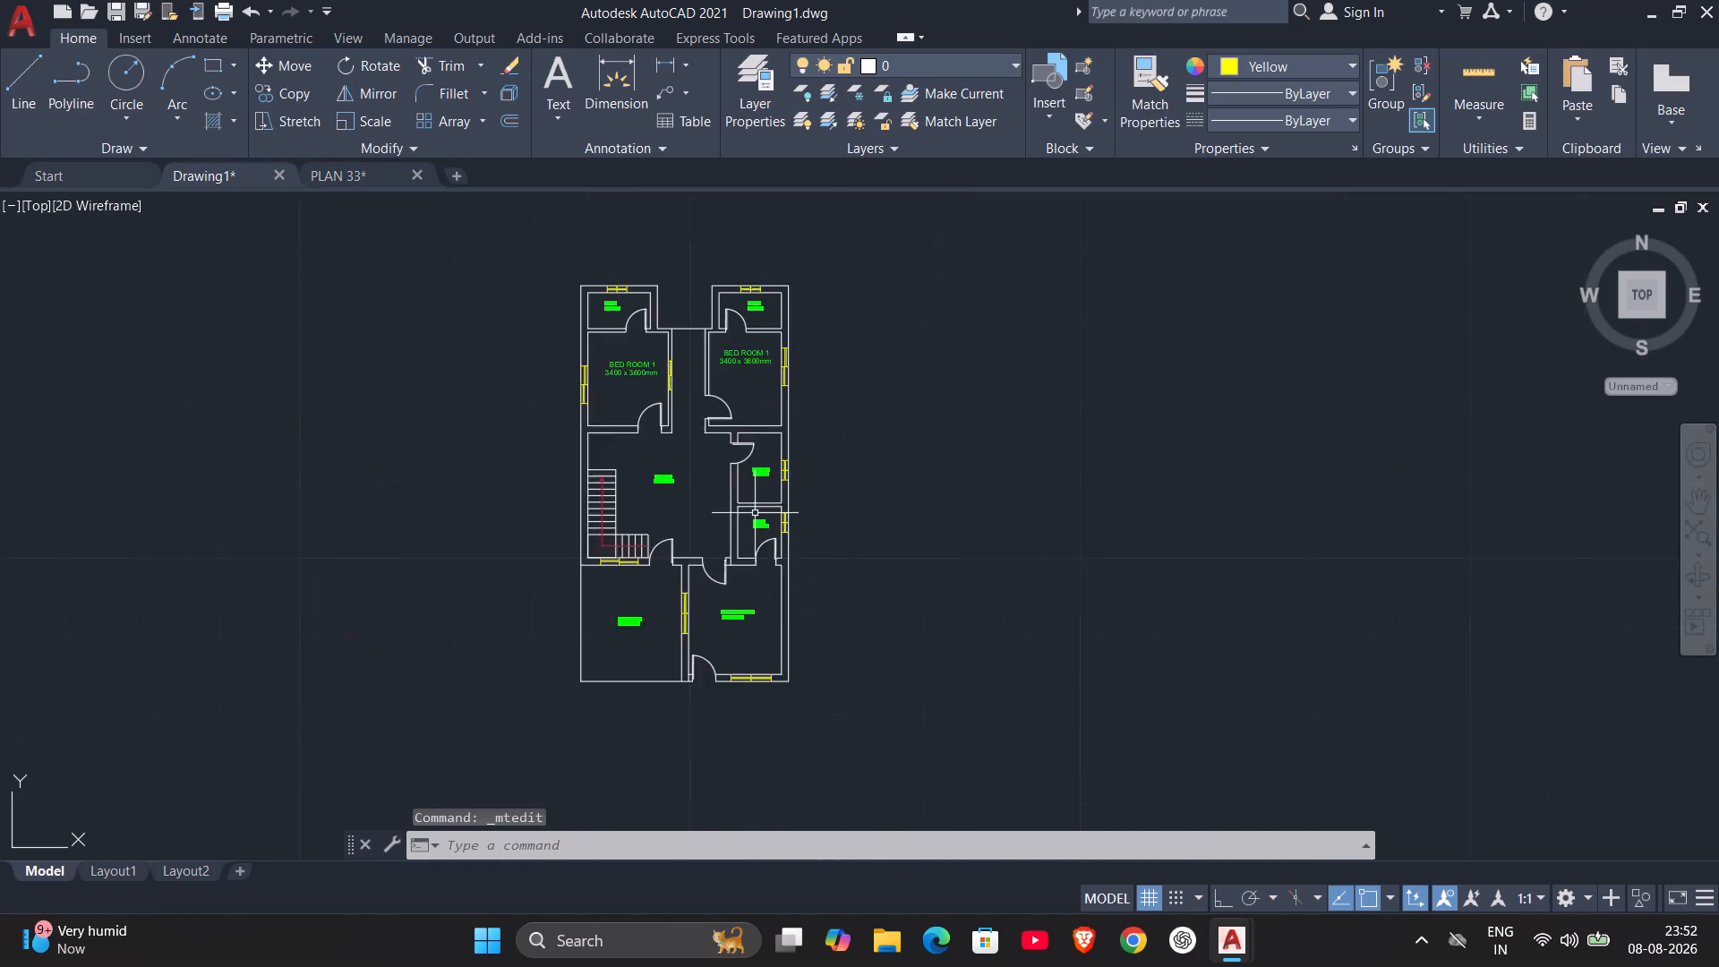
pyautogui.scroll(3, 781, 541)
pyautogui.moveTo(779, 541); pyautogui.dragTo(931, 695, button='middle')
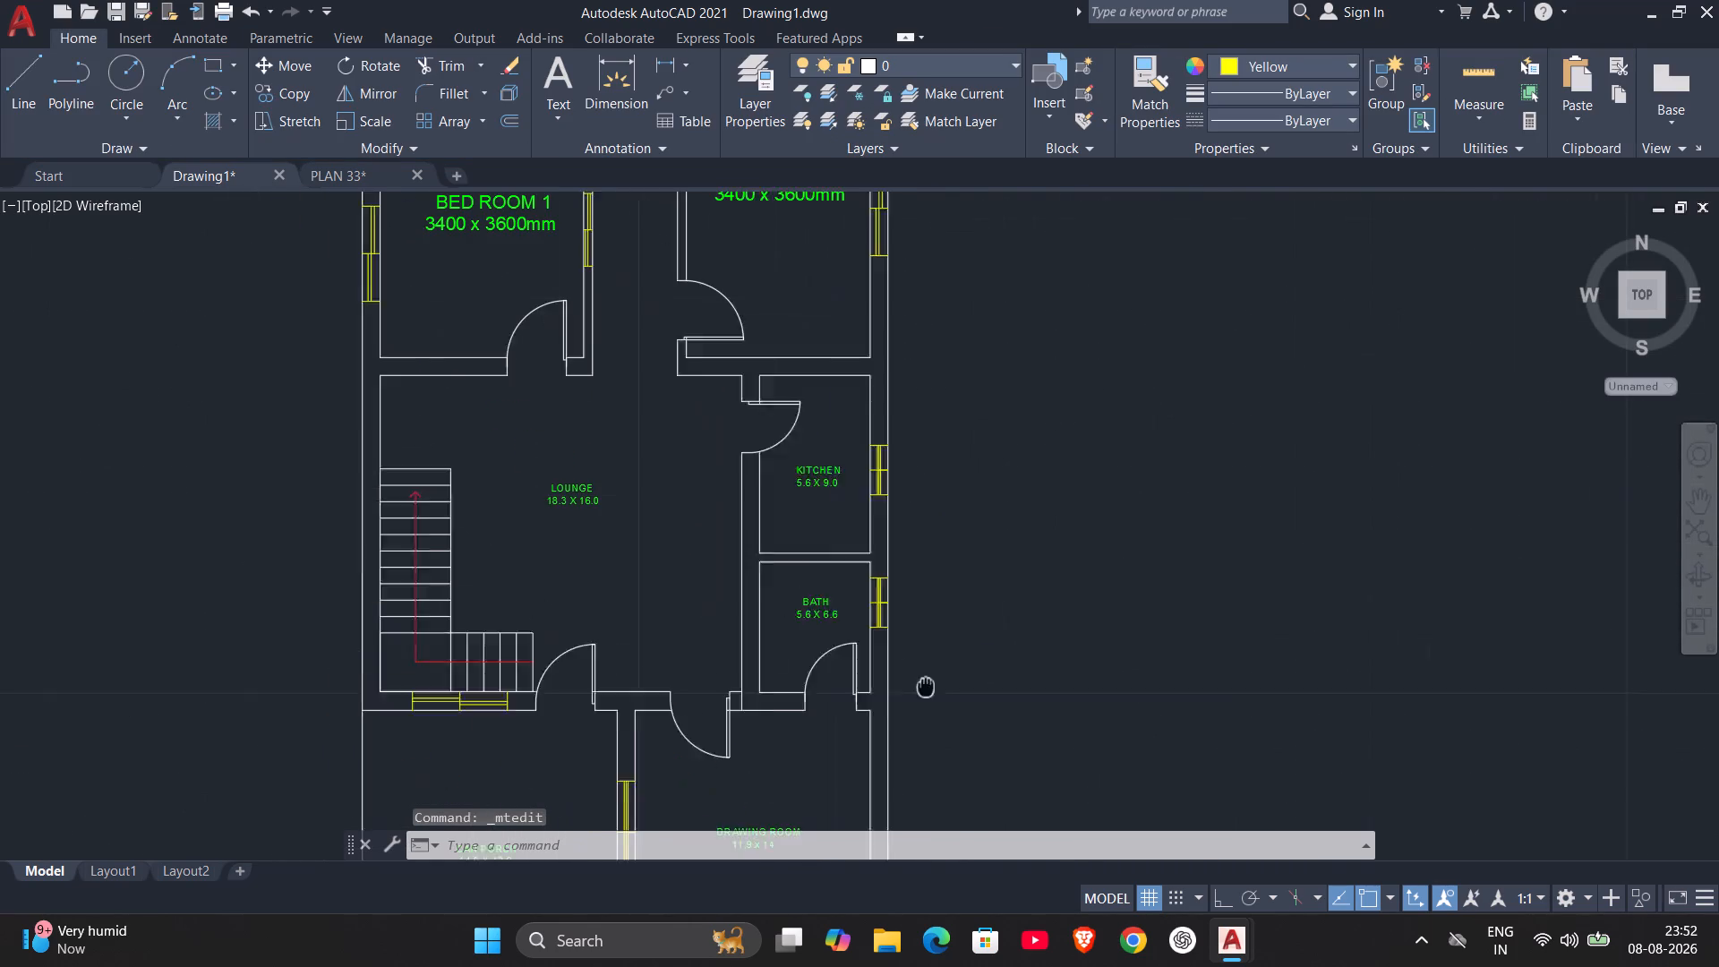
pyautogui.moveTo(931, 695); pyautogui.dragTo(949, 729, button='middle')
pyautogui.moveTo(693, 361); pyautogui.dragTo(734, 631, button='middle')
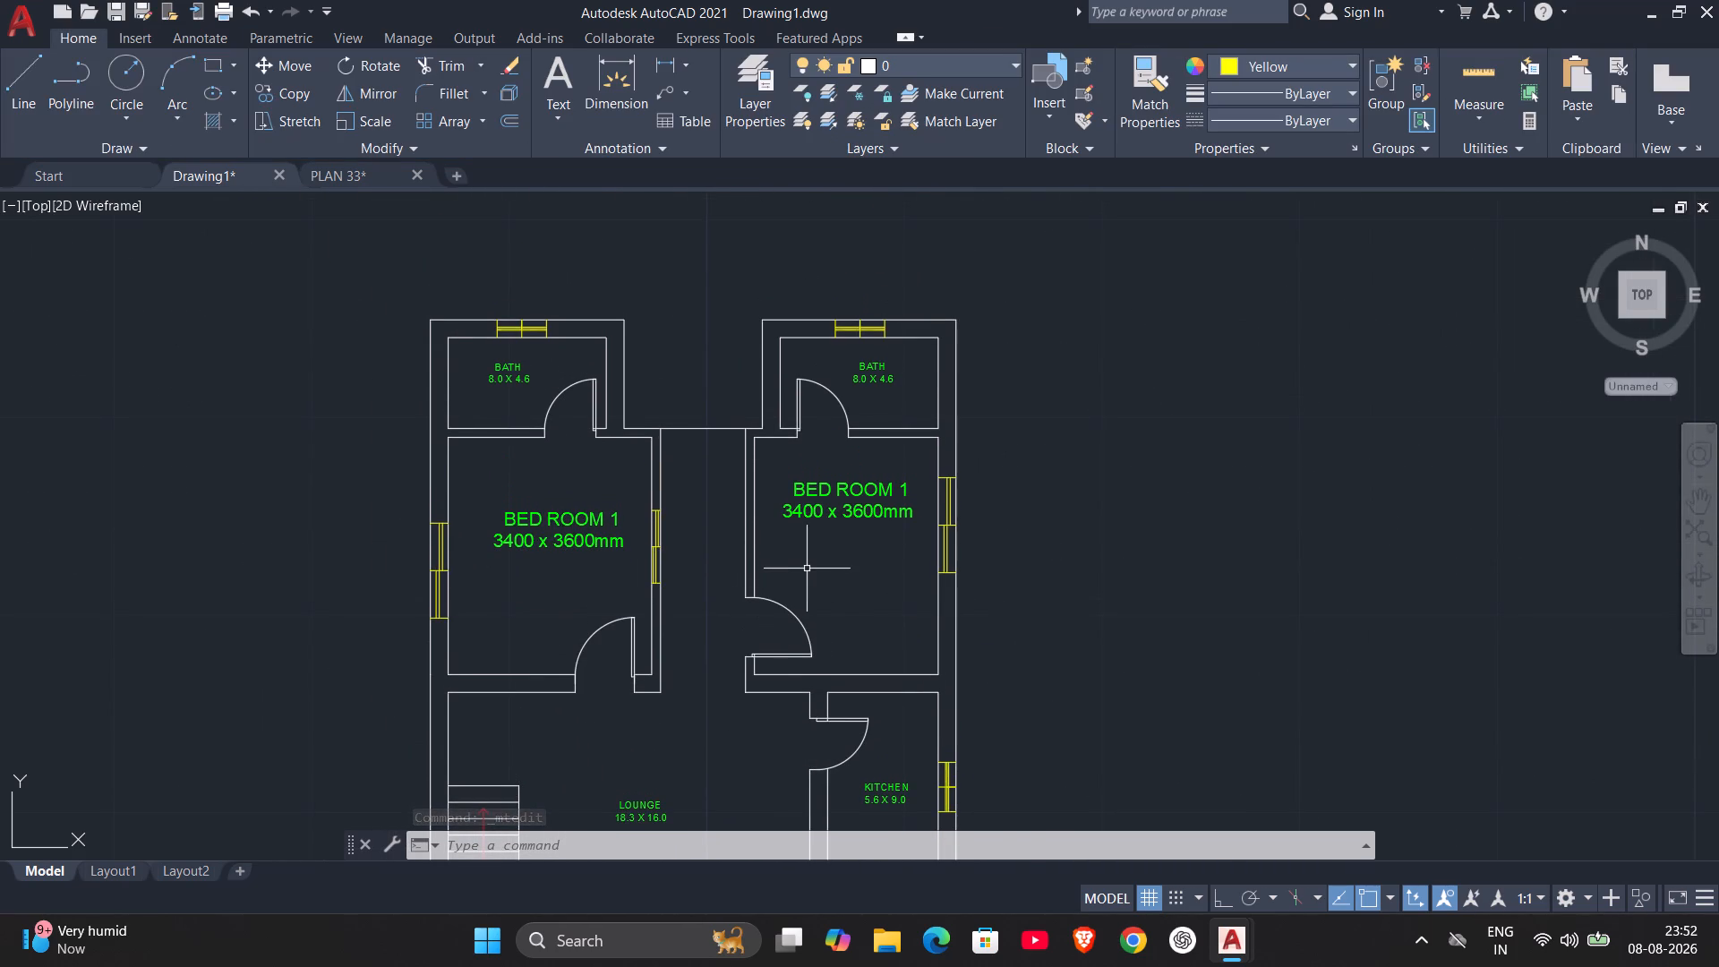
pyautogui.scroll(1, 824, 560)
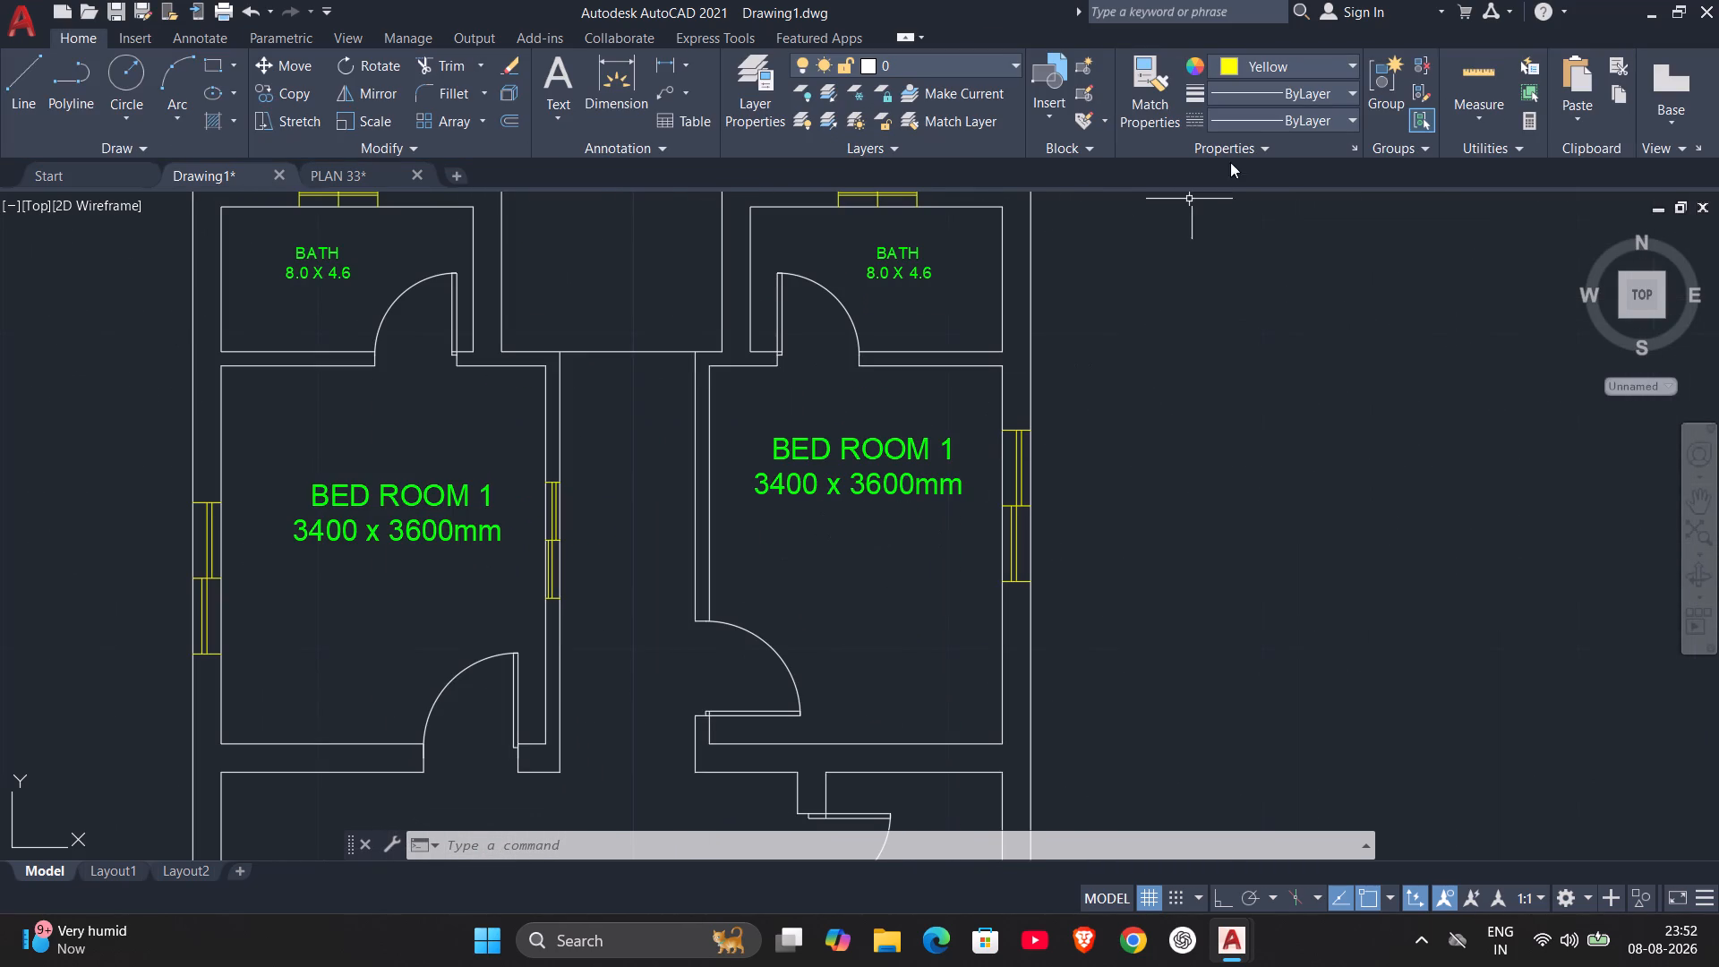
pyautogui.click(1451, 63)
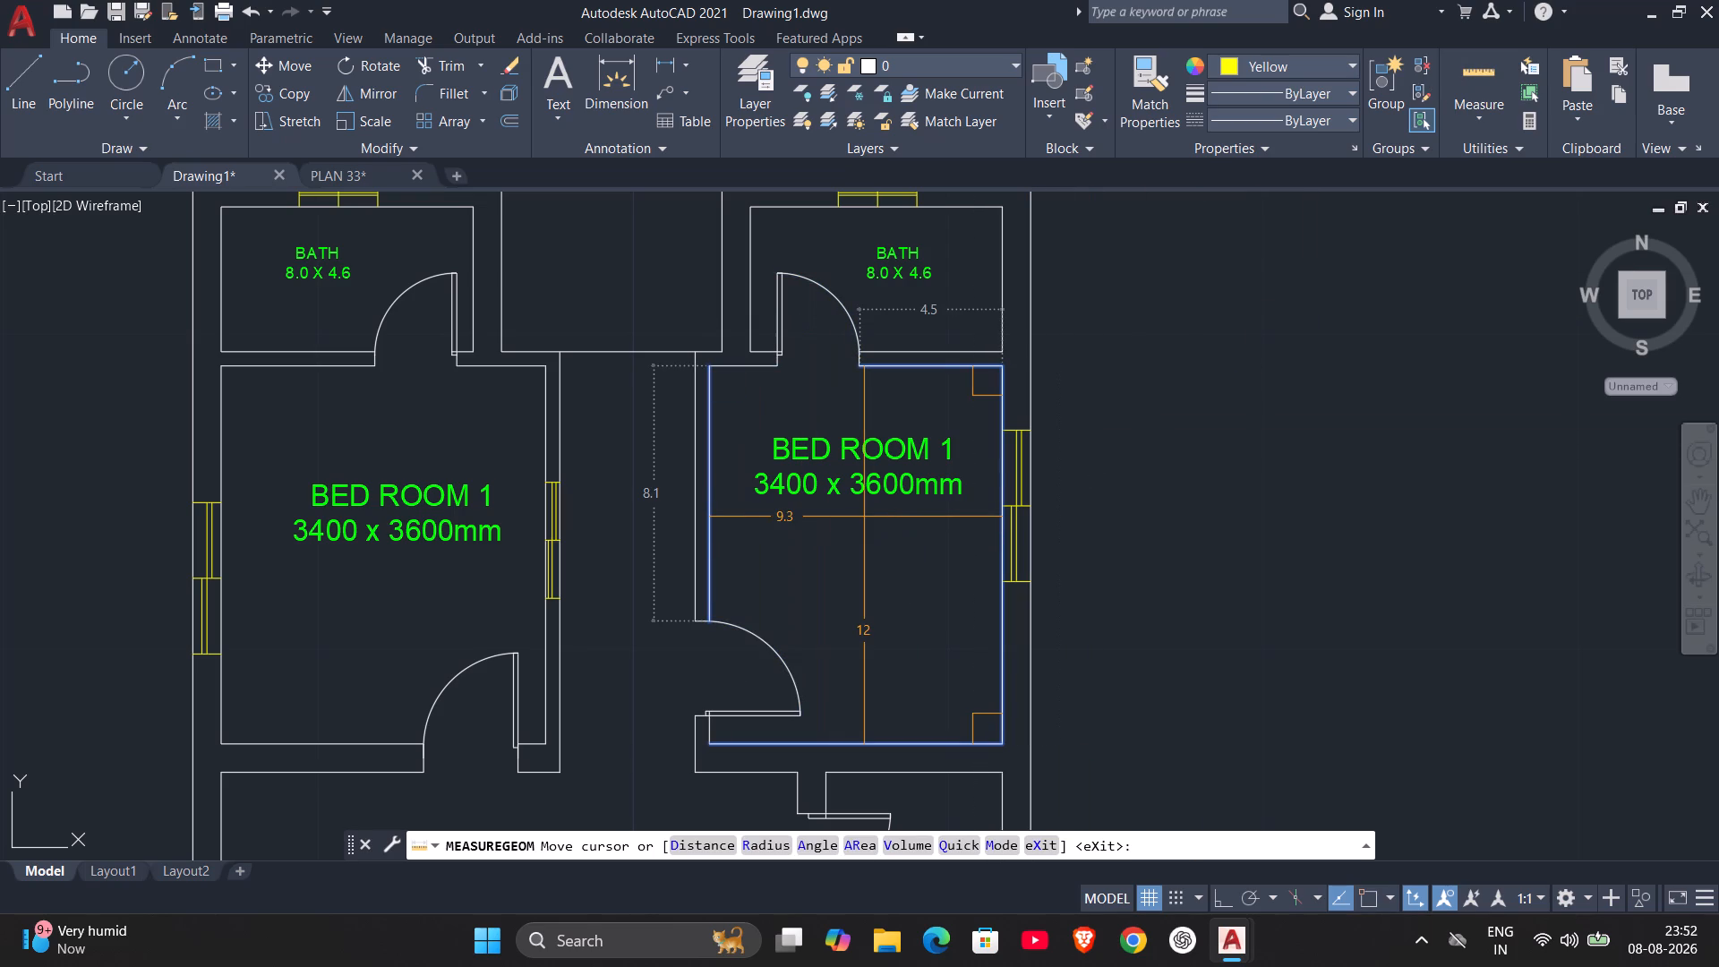
pyautogui.press('Escape')
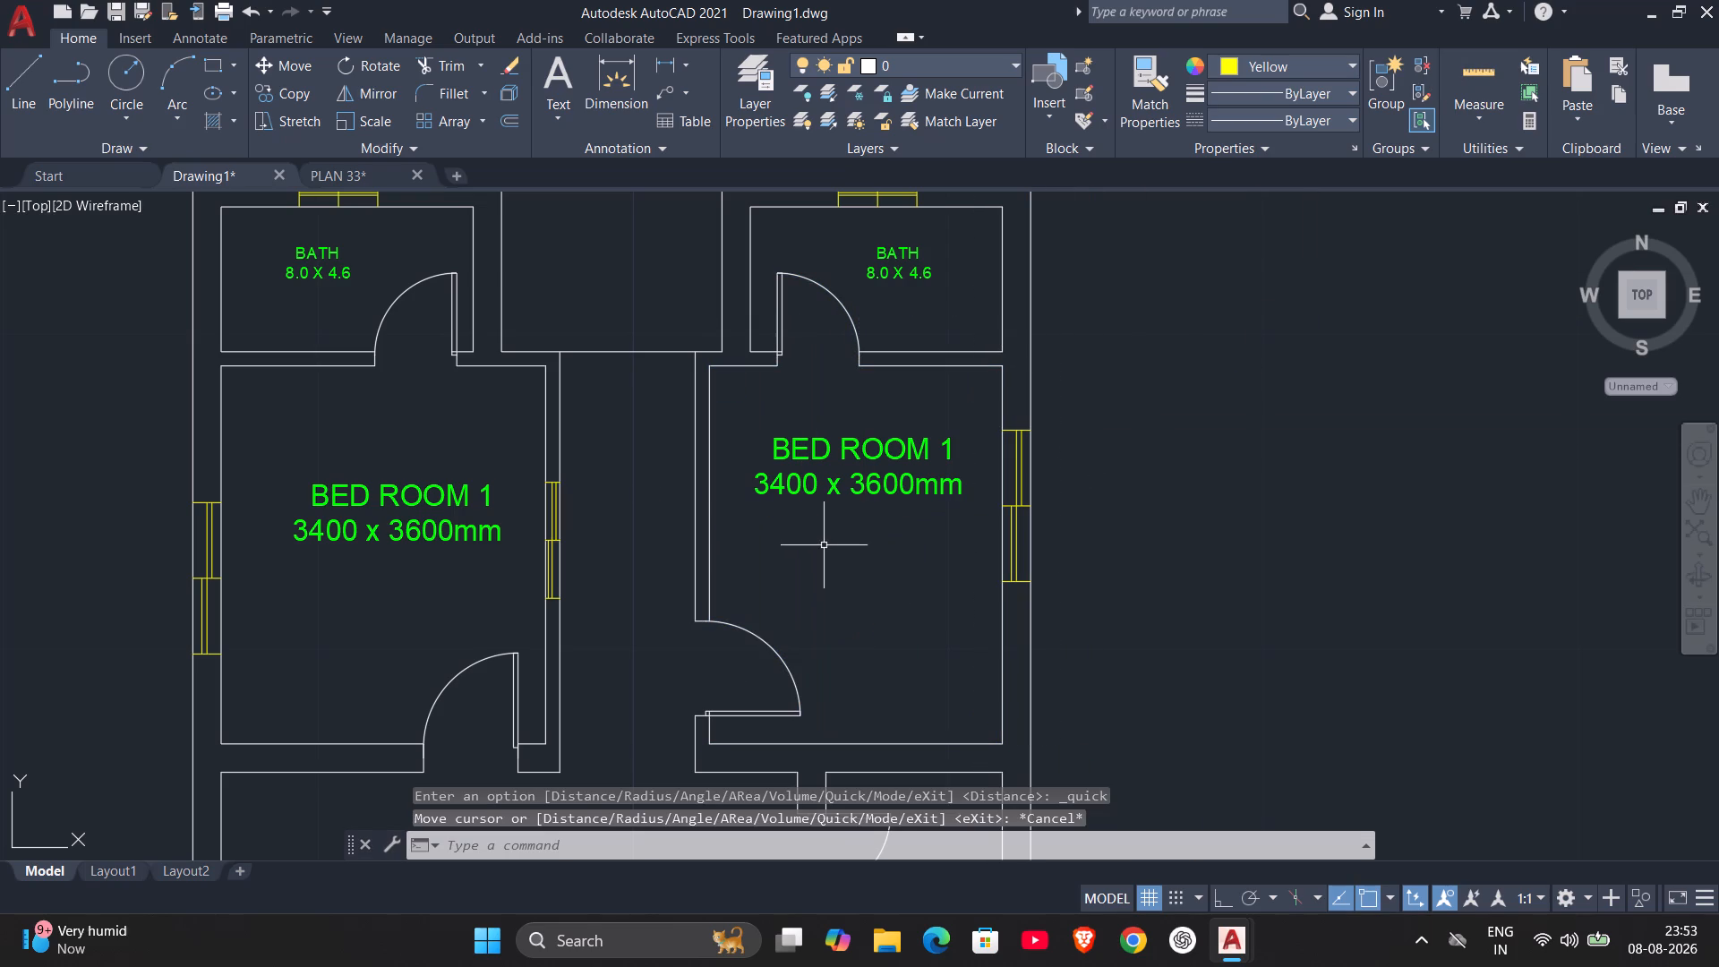
# Open the label of the bedroom north of the kitchen and shorten its name line to BED ROOM.
pyautogui.click(864, 464)
pyautogui.doubleClick(870, 449)
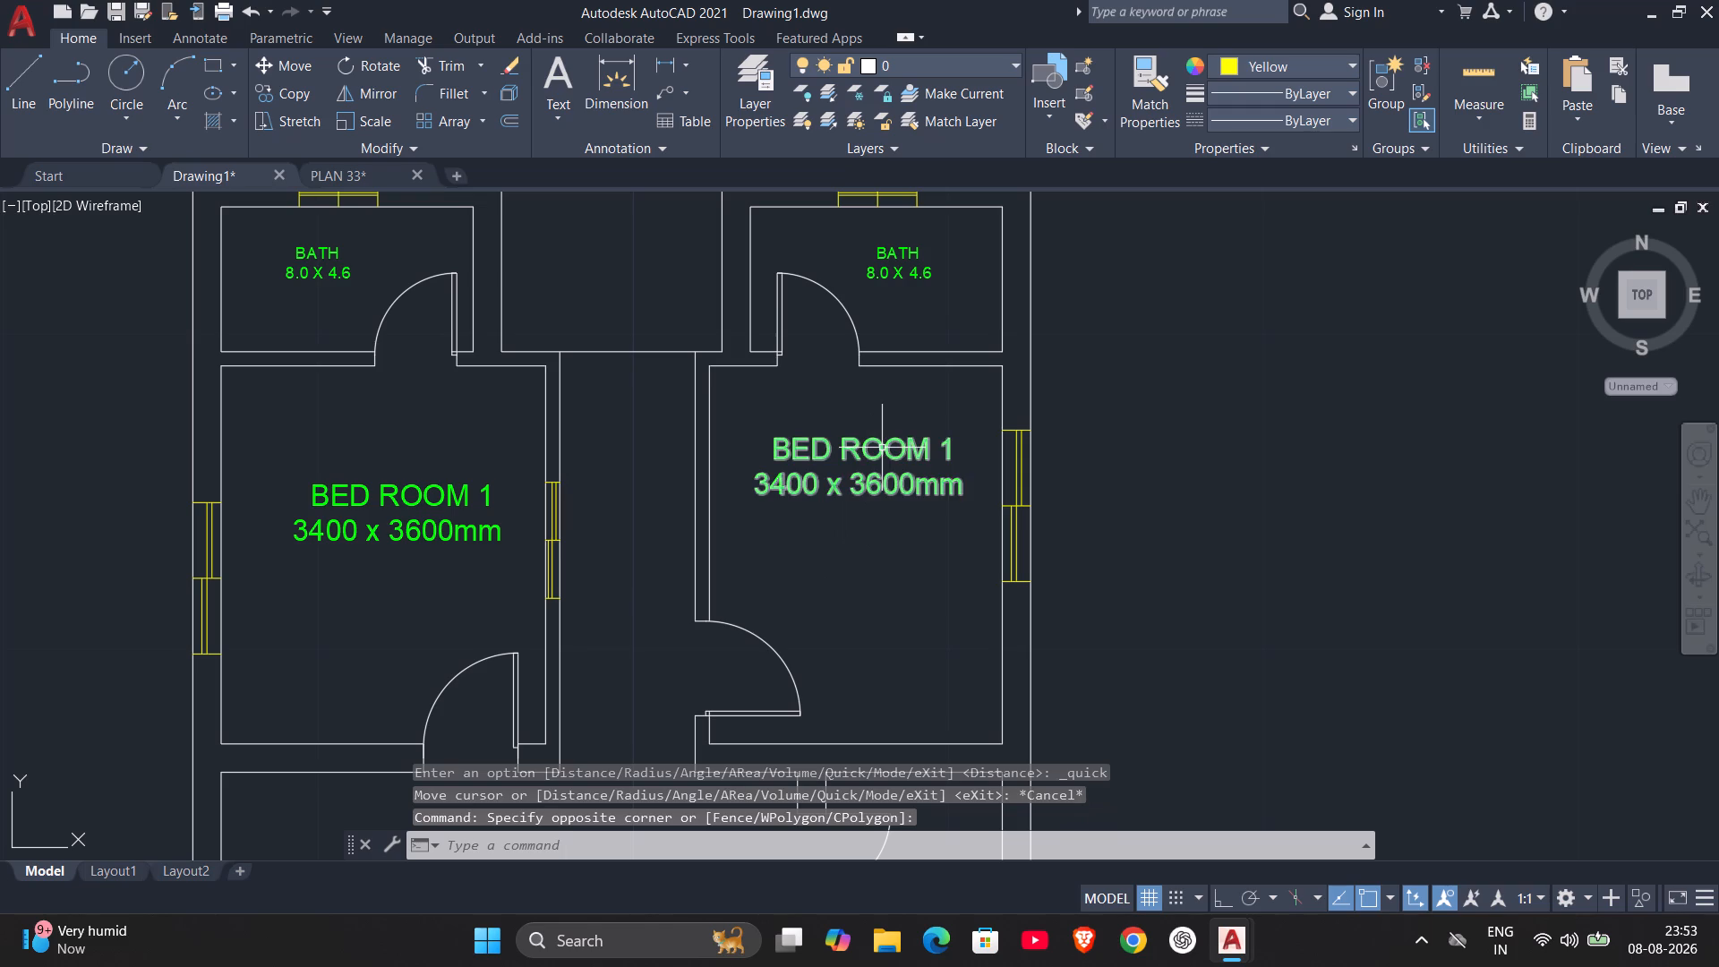
pyautogui.doubleClick(882, 448)
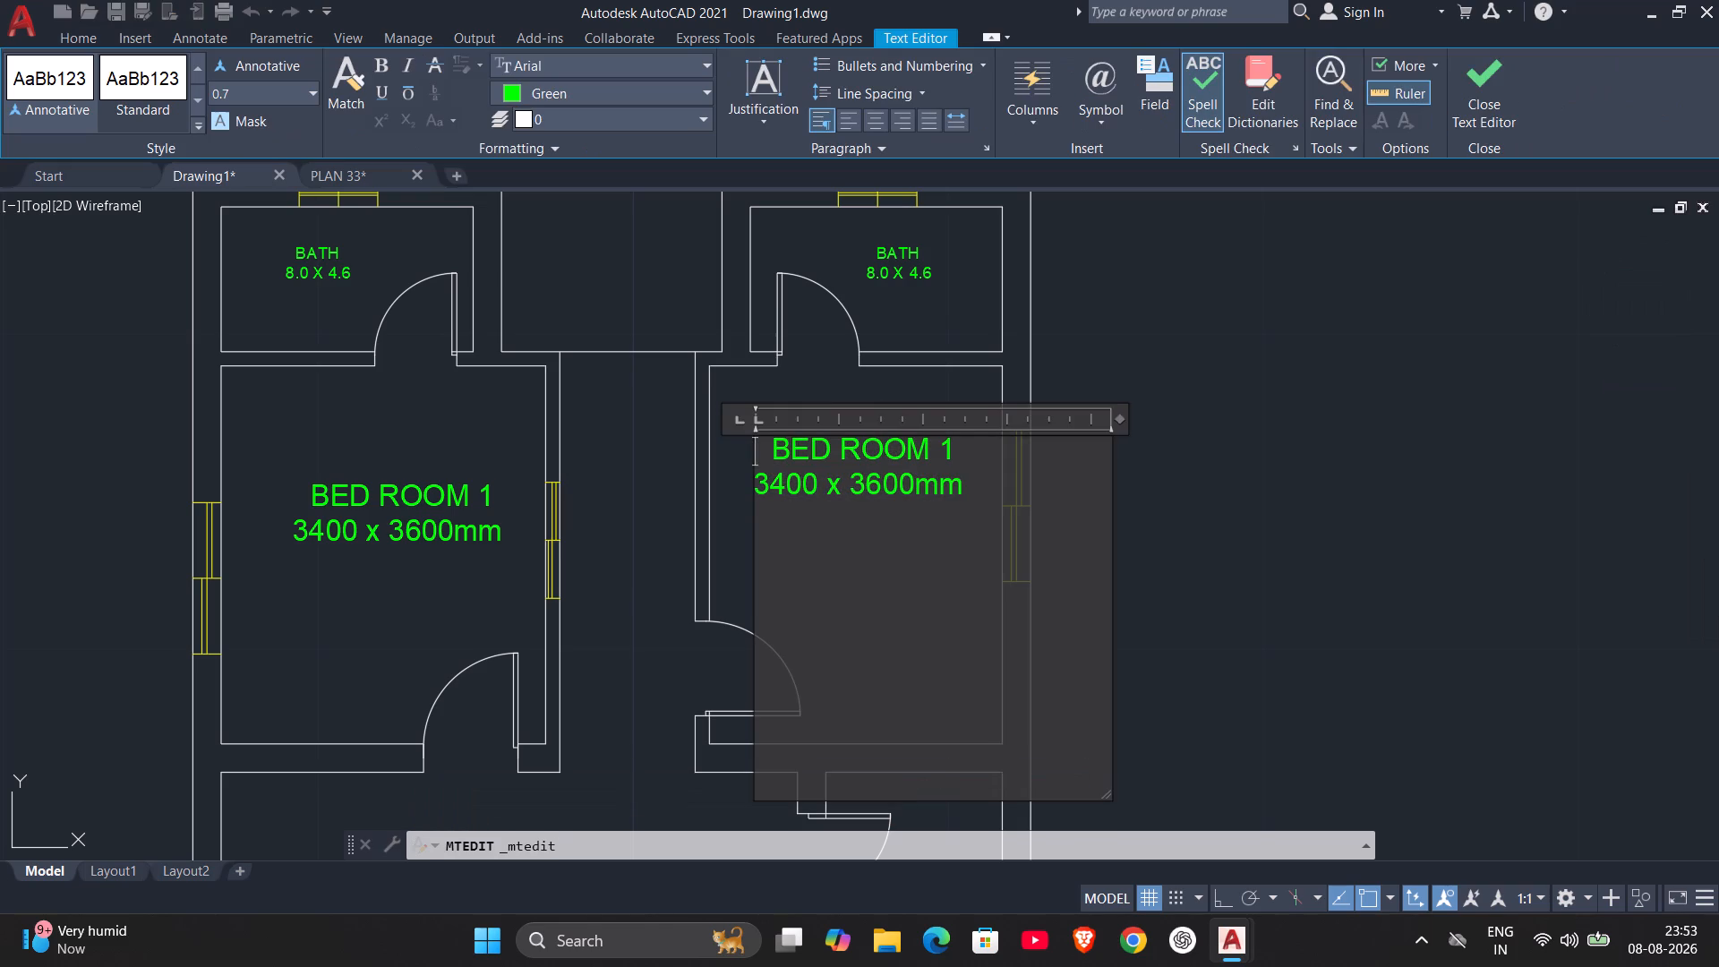
pyautogui.click(954, 446)
pyautogui.press('BackSpace')
pyautogui.press('BackSpace')
# Replace the size line under that BED ROOM with 9.3 X 12.0, centre it below the name, and close the text editor.
pyautogui.moveTo(960, 484); pyautogui.dragTo(629, 504)
pyautogui.press('BackSpace')
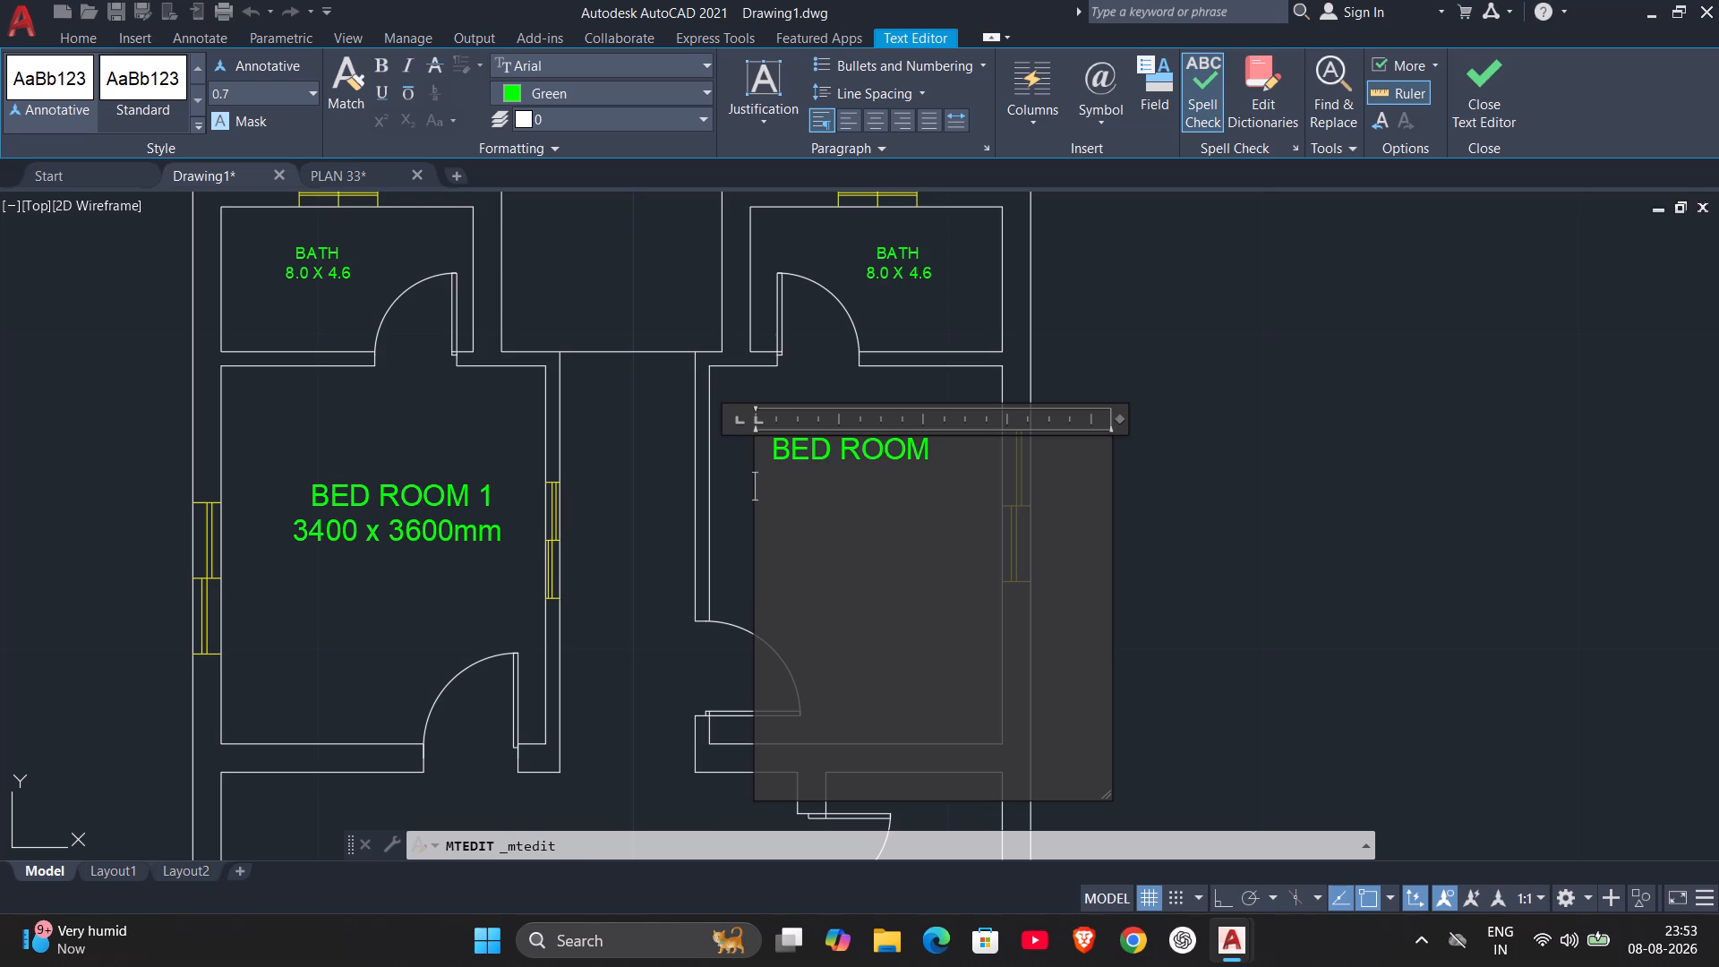
pyautogui.write('9.')
pyautogui.press('3')
pyautogui.press('space')
pyautogui.write('X')
pyautogui.press('space')
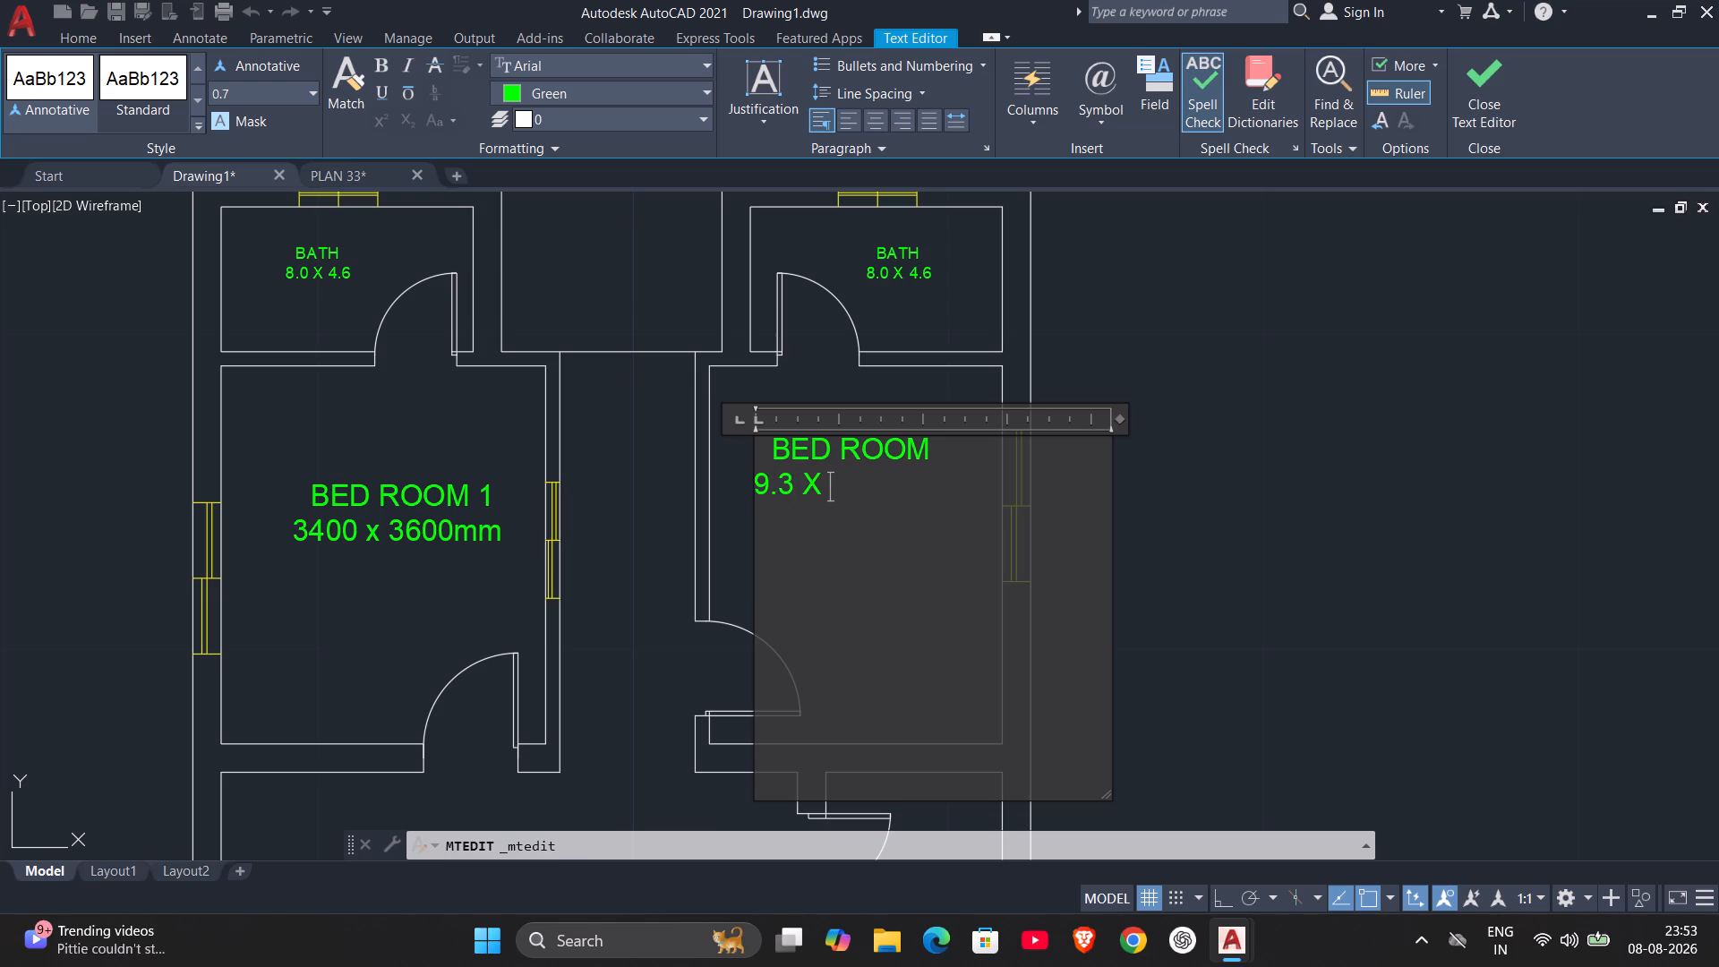
pyautogui.write('12.0')
pyautogui.click(755, 490)
pyautogui.press('space')
pyautogui.press('space')
pyautogui.press('space')
pyautogui.click(1204, 346)
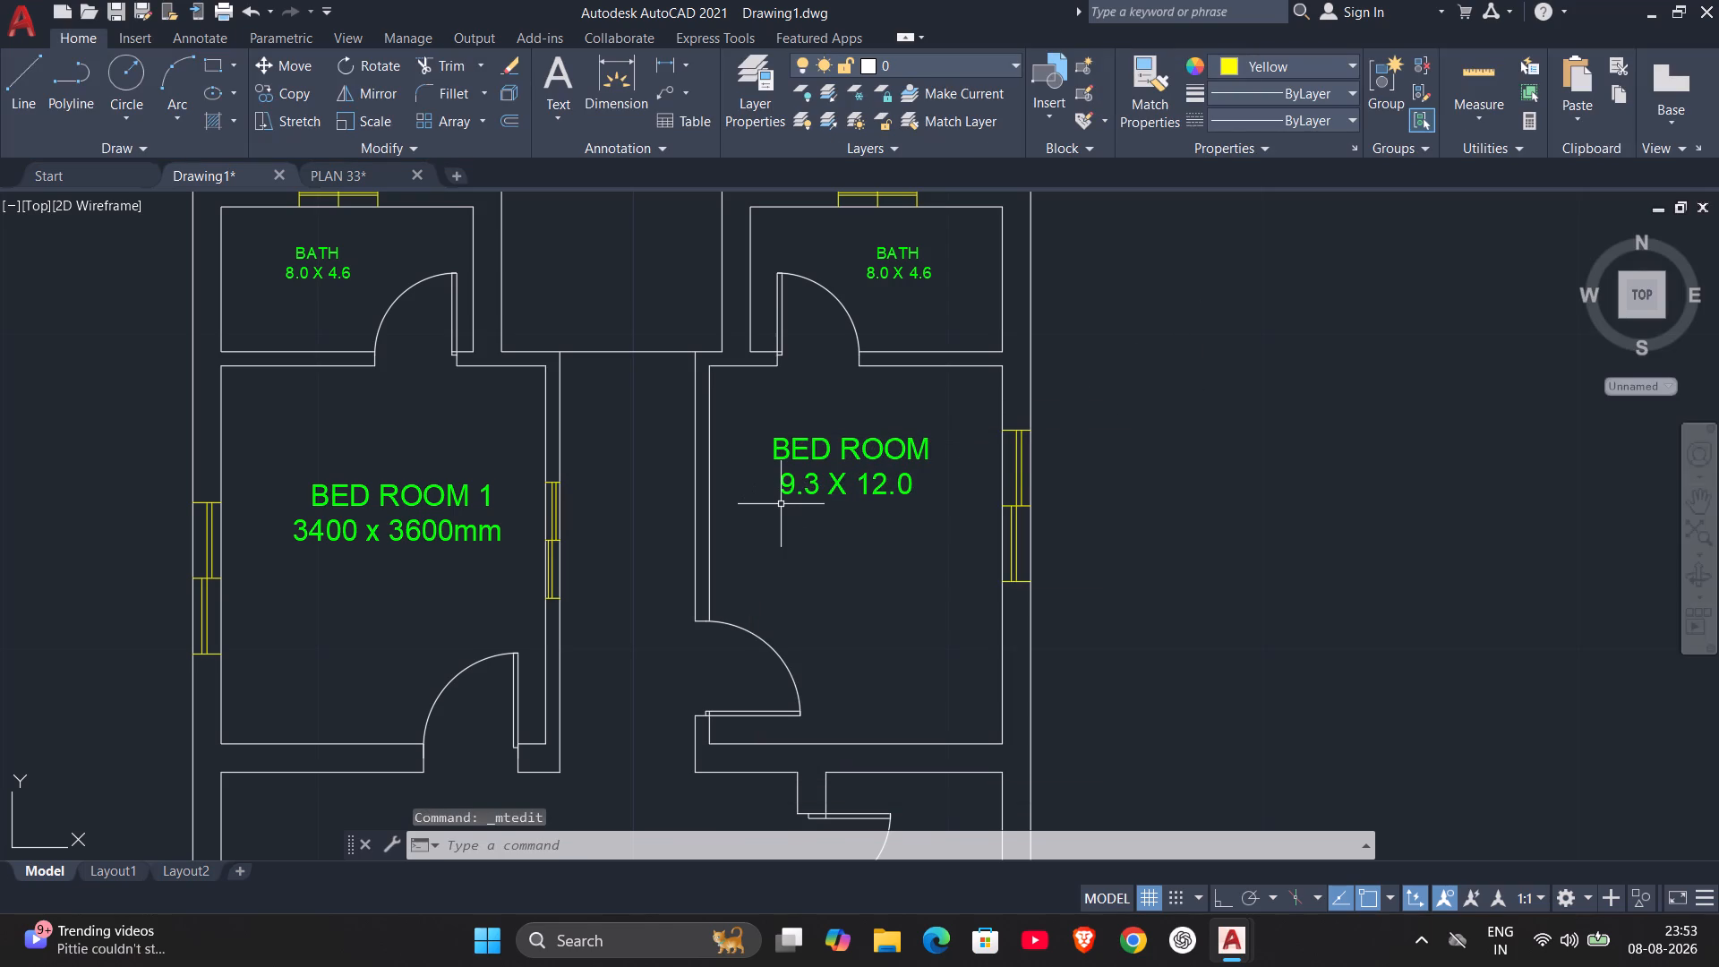
# Open the label of the west bedroom and shorten its name line to BED ROOM.
pyautogui.scroll(-1, 781, 505)
pyautogui.doubleClick(546, 517)
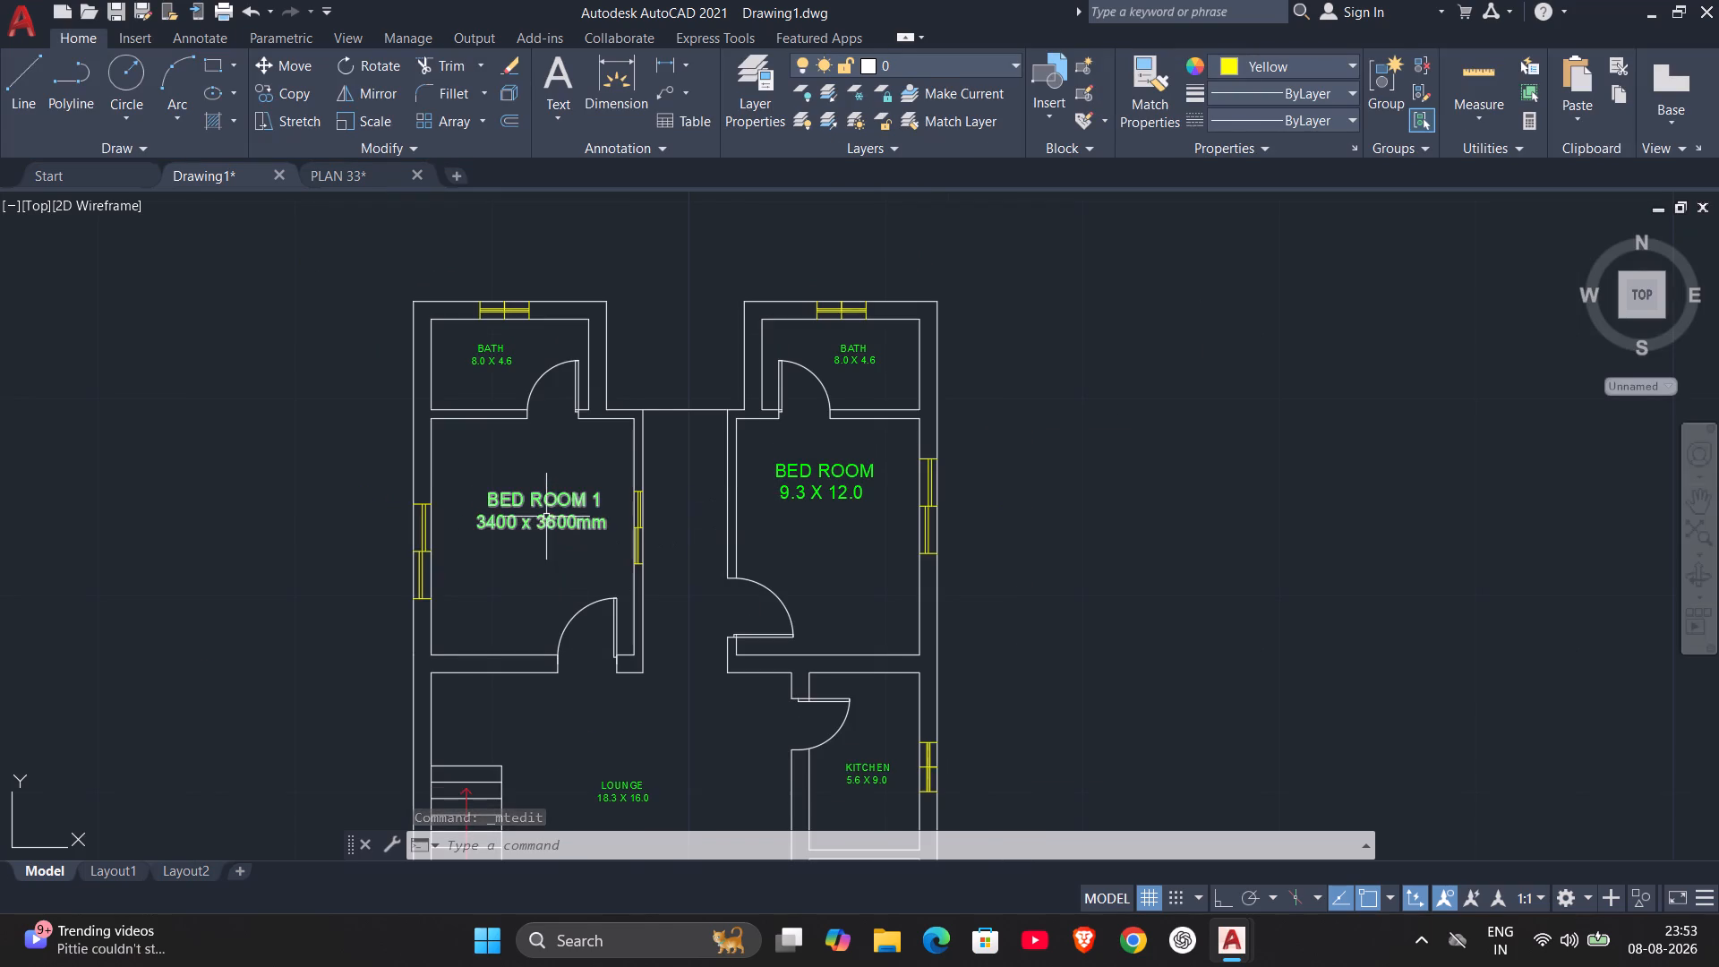
pyautogui.click(605, 498)
pyautogui.press('BackSpace')
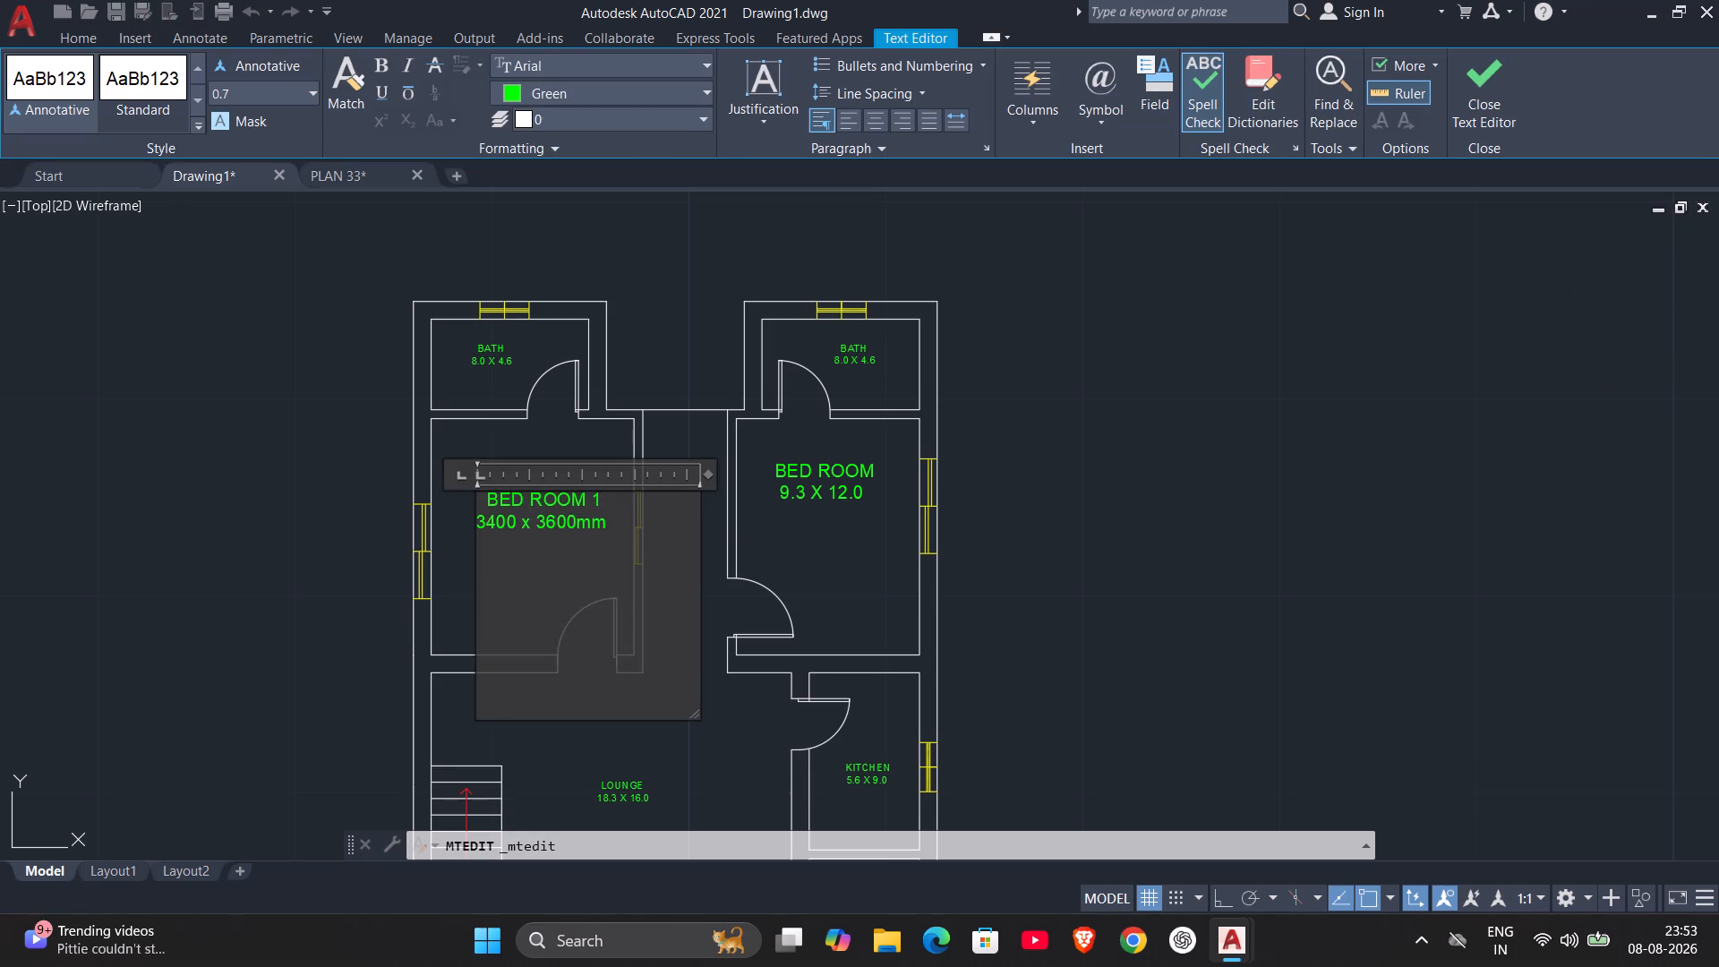
pyautogui.press('BackSpace')
# Add the size line 1O.3 X 16.0 directly under the west bedroom's name.
pyautogui.press('Return')
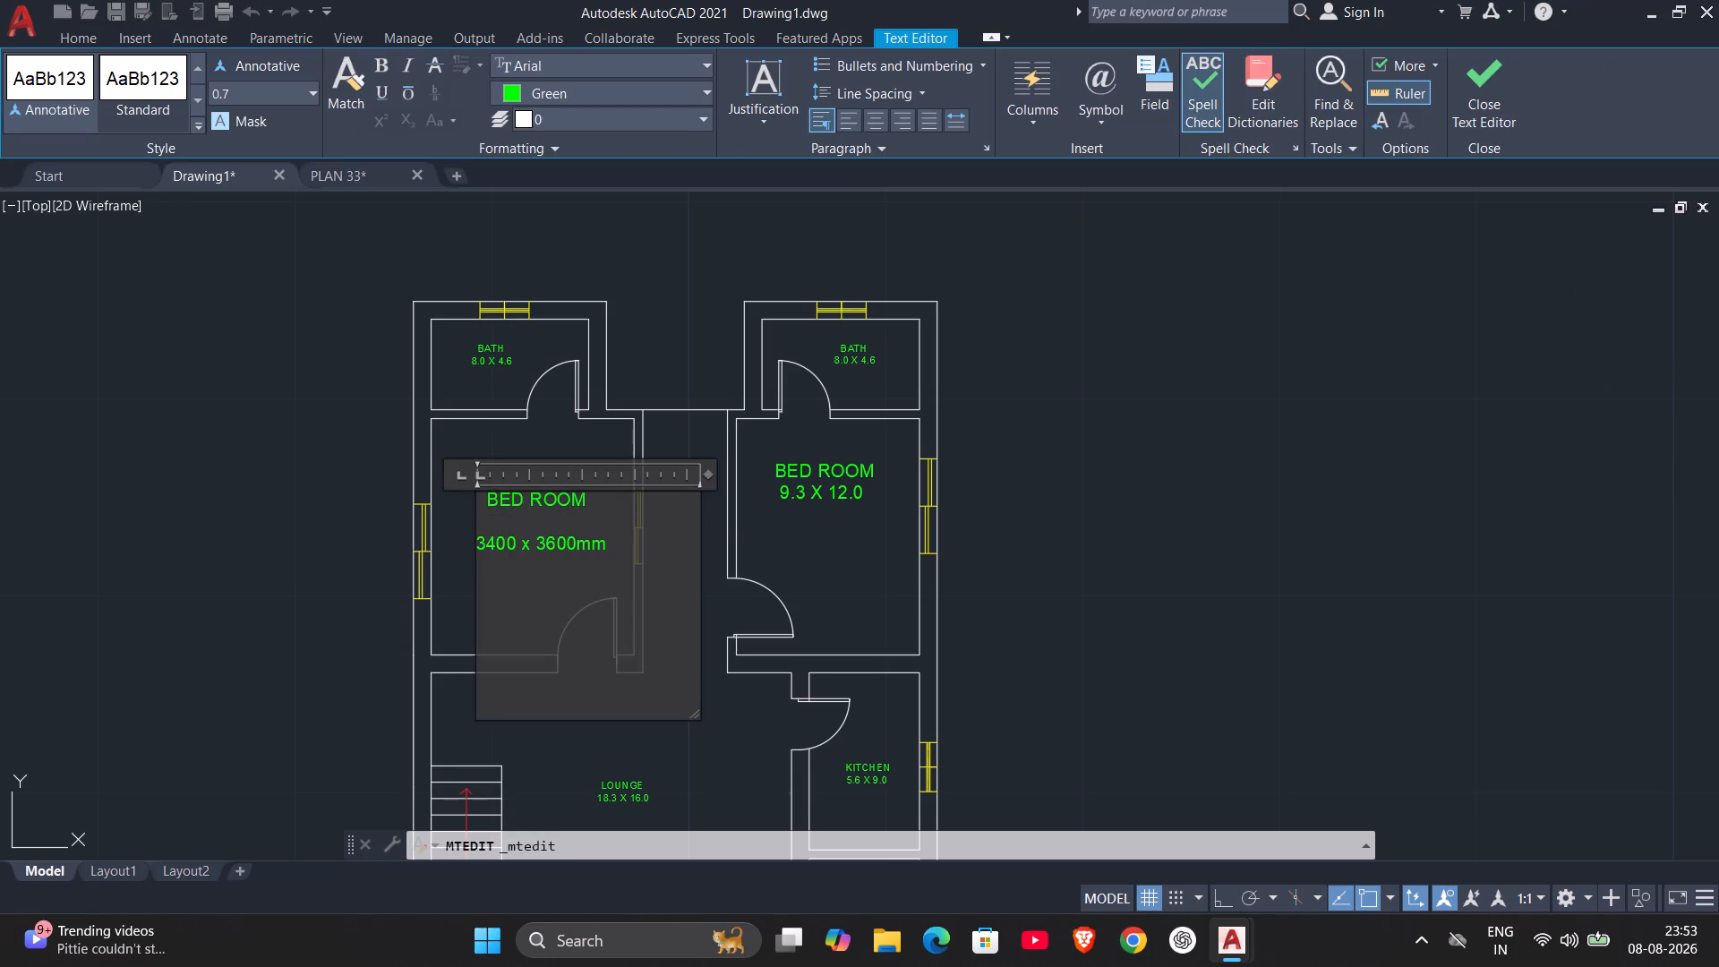
pyautogui.write('1O')
pyautogui.press(',')
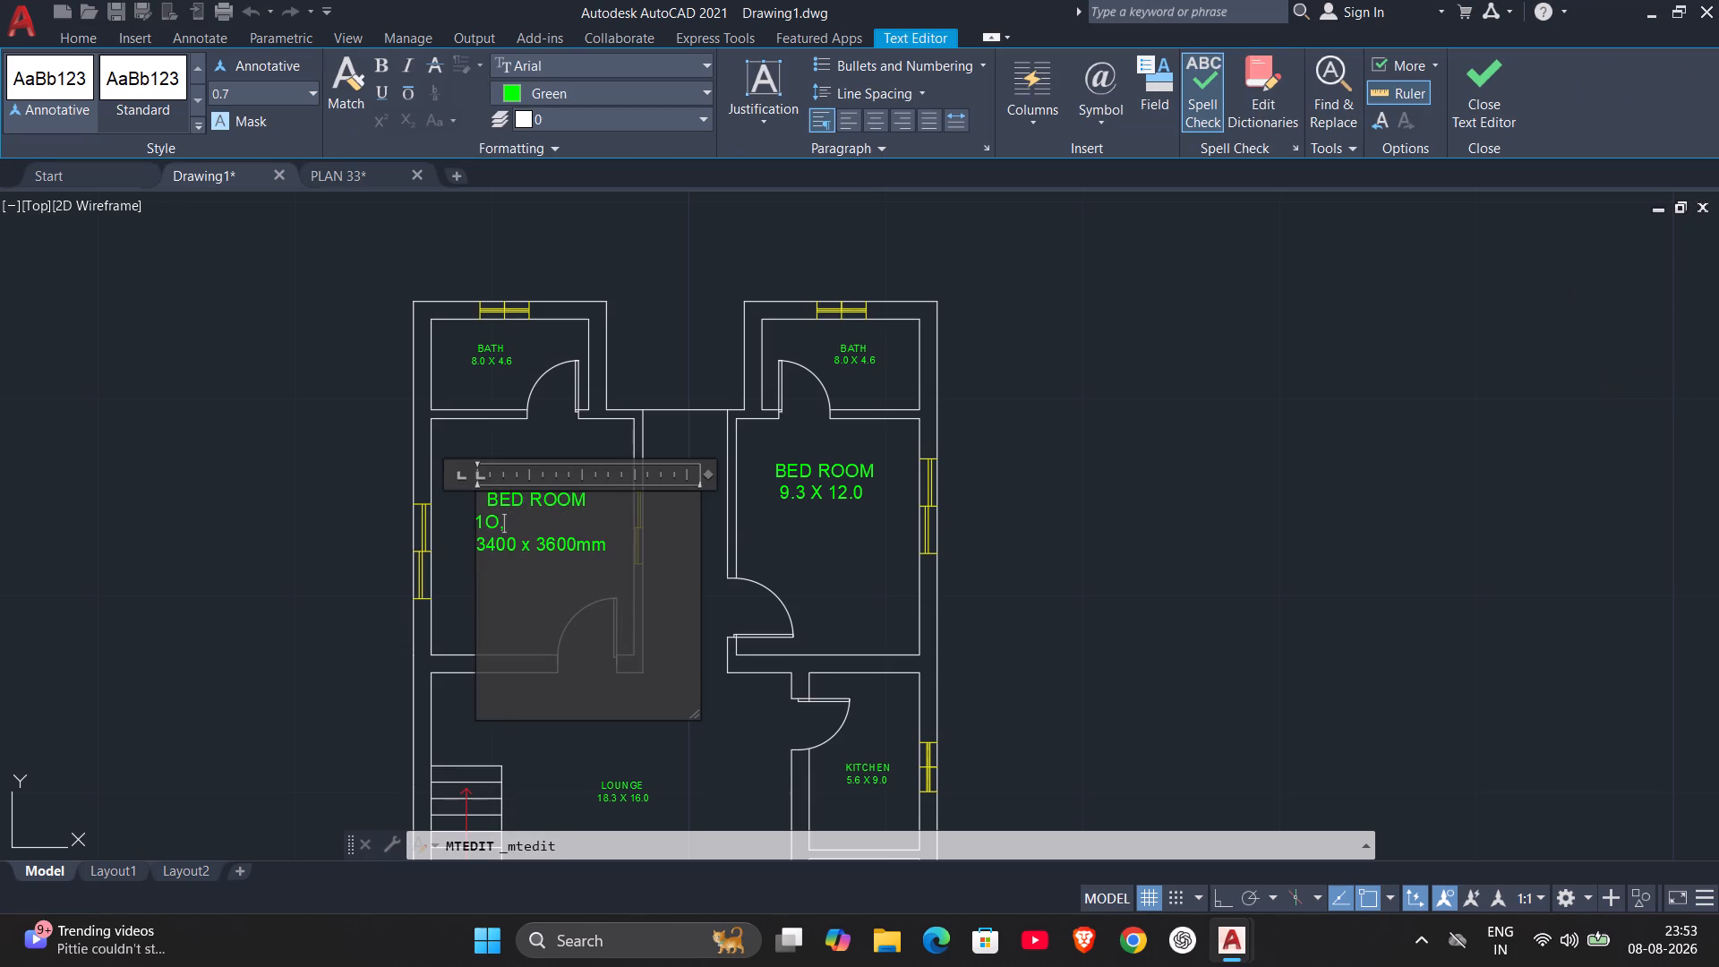
pyautogui.press('BackSpace')
pyautogui.press('.')
pyautogui.press('3')
pyautogui.press('space')
pyautogui.write('X')
pyautogui.press('space')
pyautogui.write('16.0')
pyautogui.click(586, 498)
pyautogui.press('BackSpace')
pyautogui.press('m')
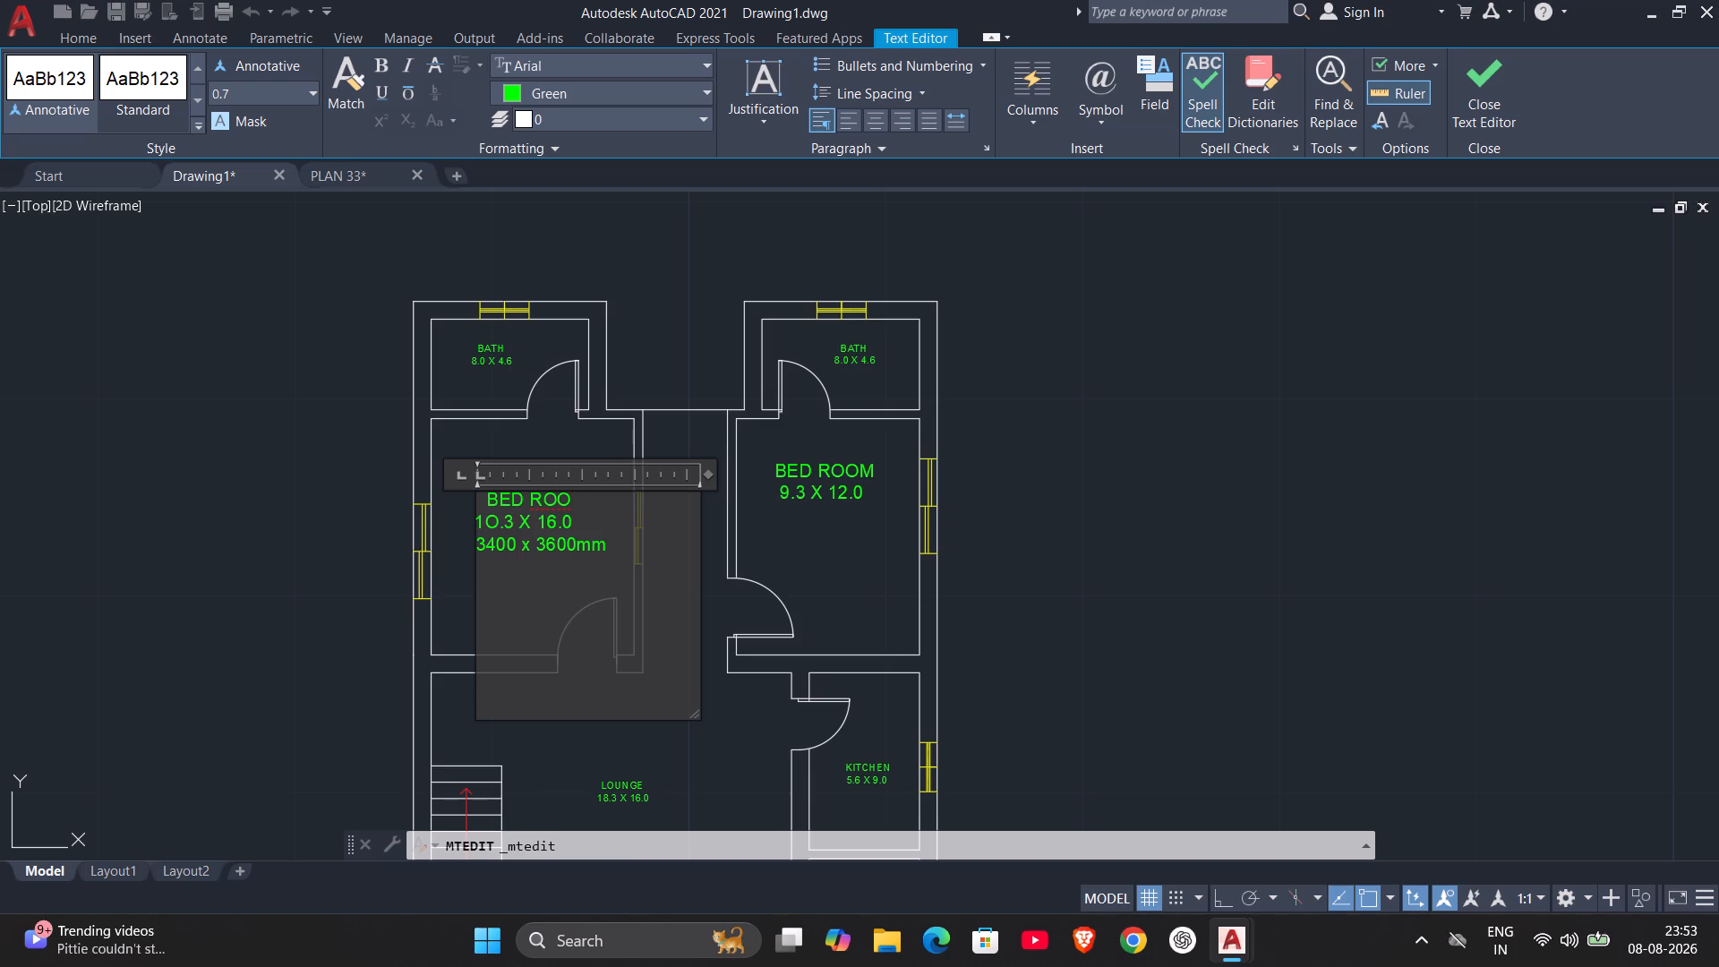
# Centre the new size line under the west bedroom's name, delete the 3400 x 3600mm line, and close the text editor.
pyautogui.click(472, 519)
pyautogui.doubleClick(484, 519)
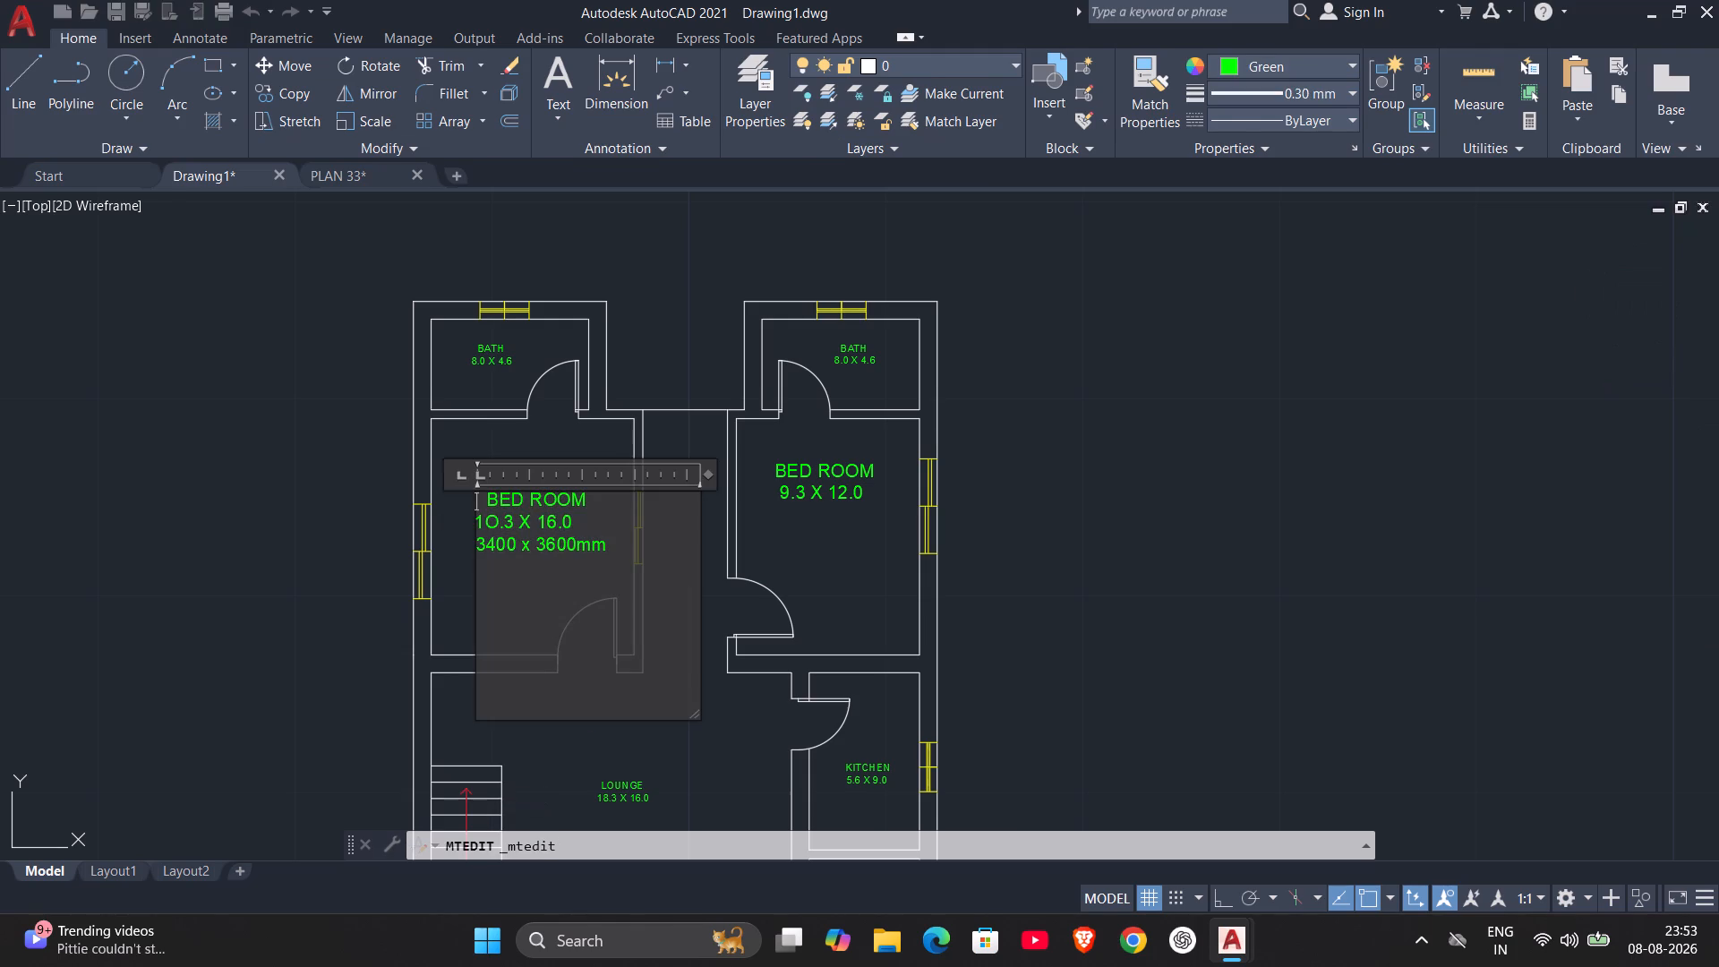
pyautogui.click(477, 524)
pyautogui.press('space')
pyautogui.press('space')
pyautogui.press('space')
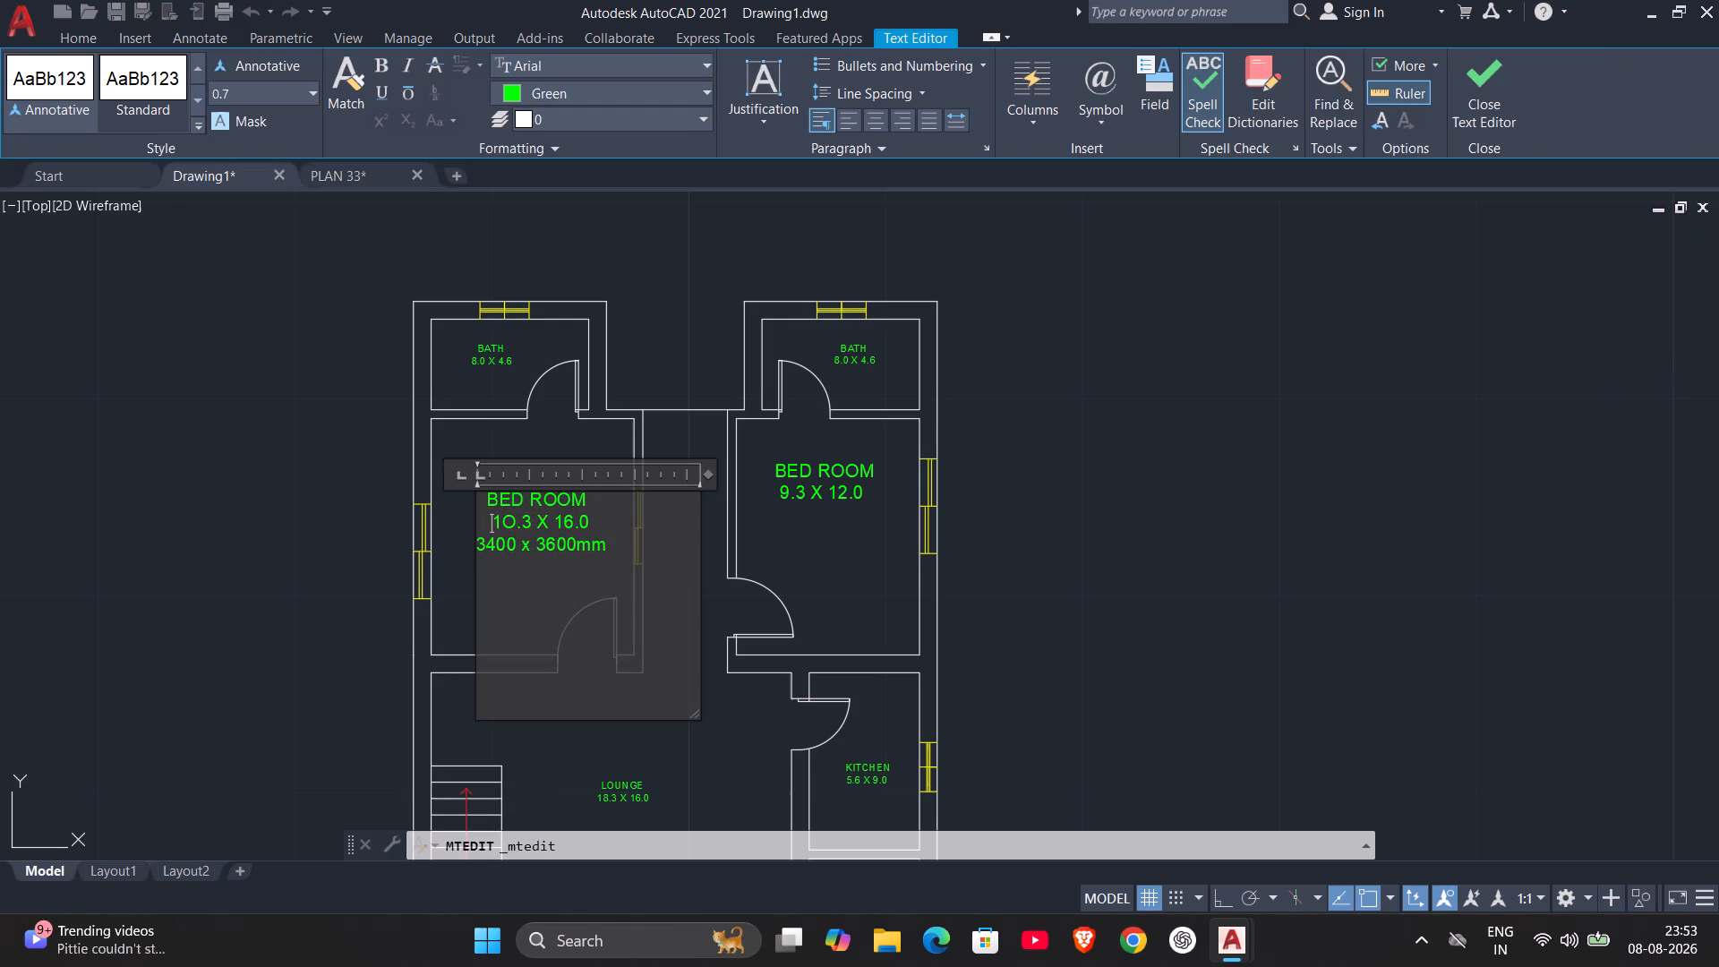
pyautogui.press('BackSpace')
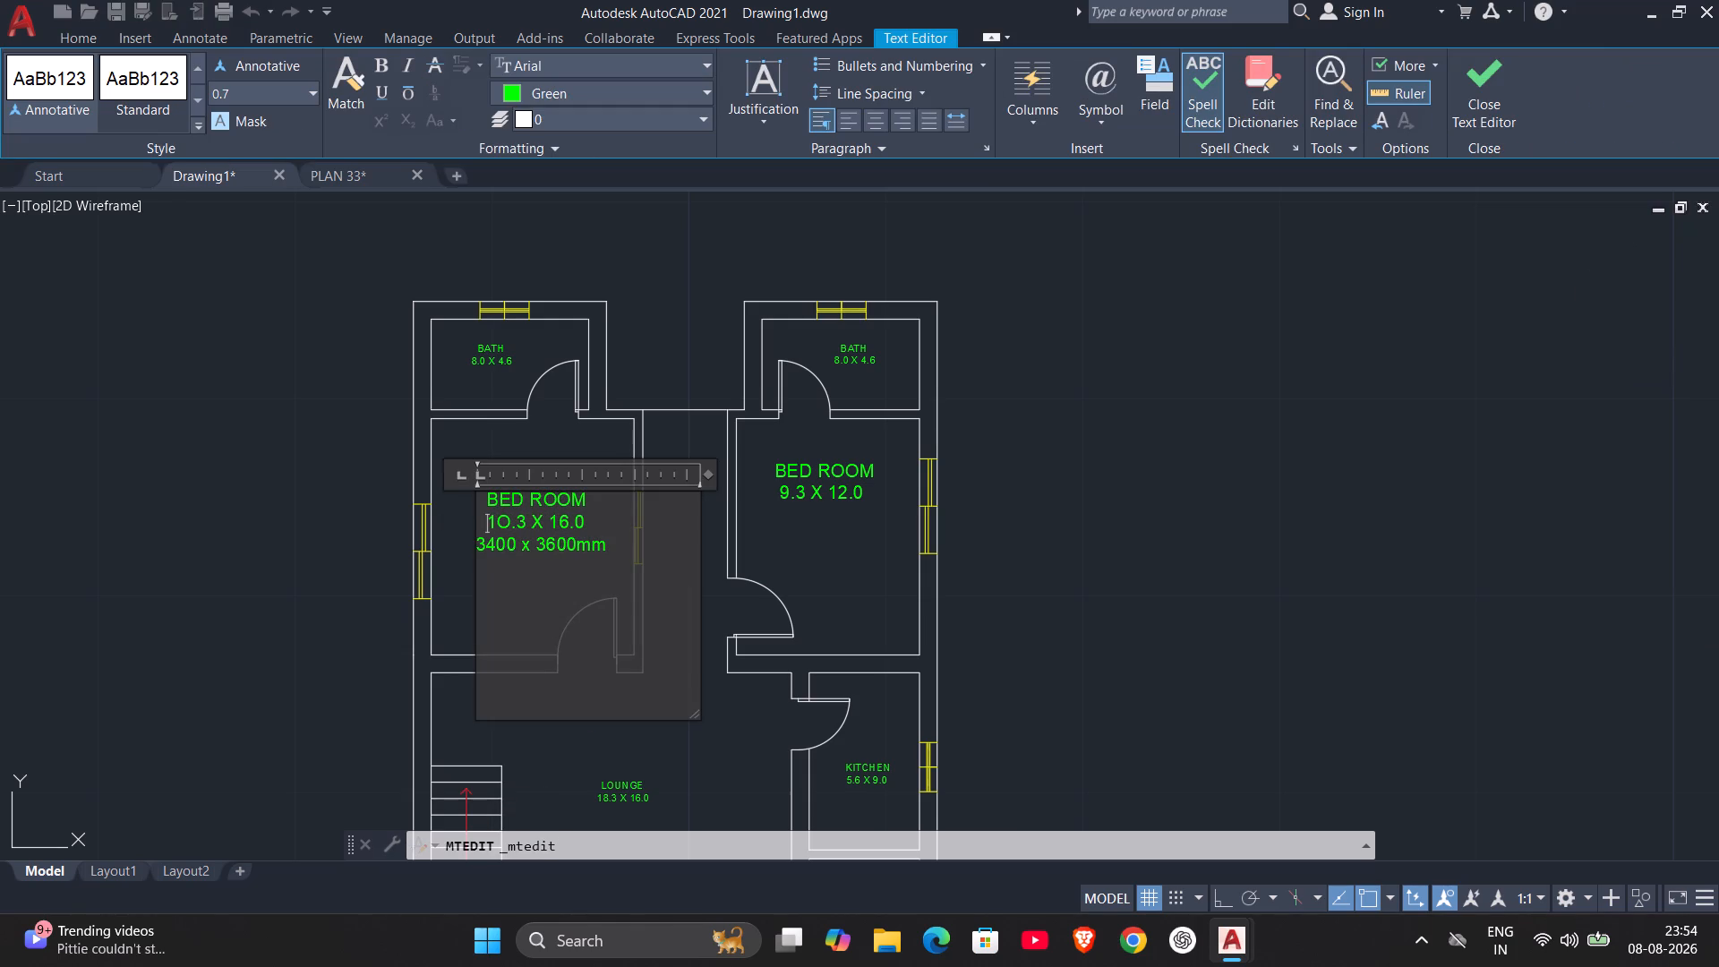
pyautogui.moveTo(609, 541); pyautogui.dragTo(437, 539)
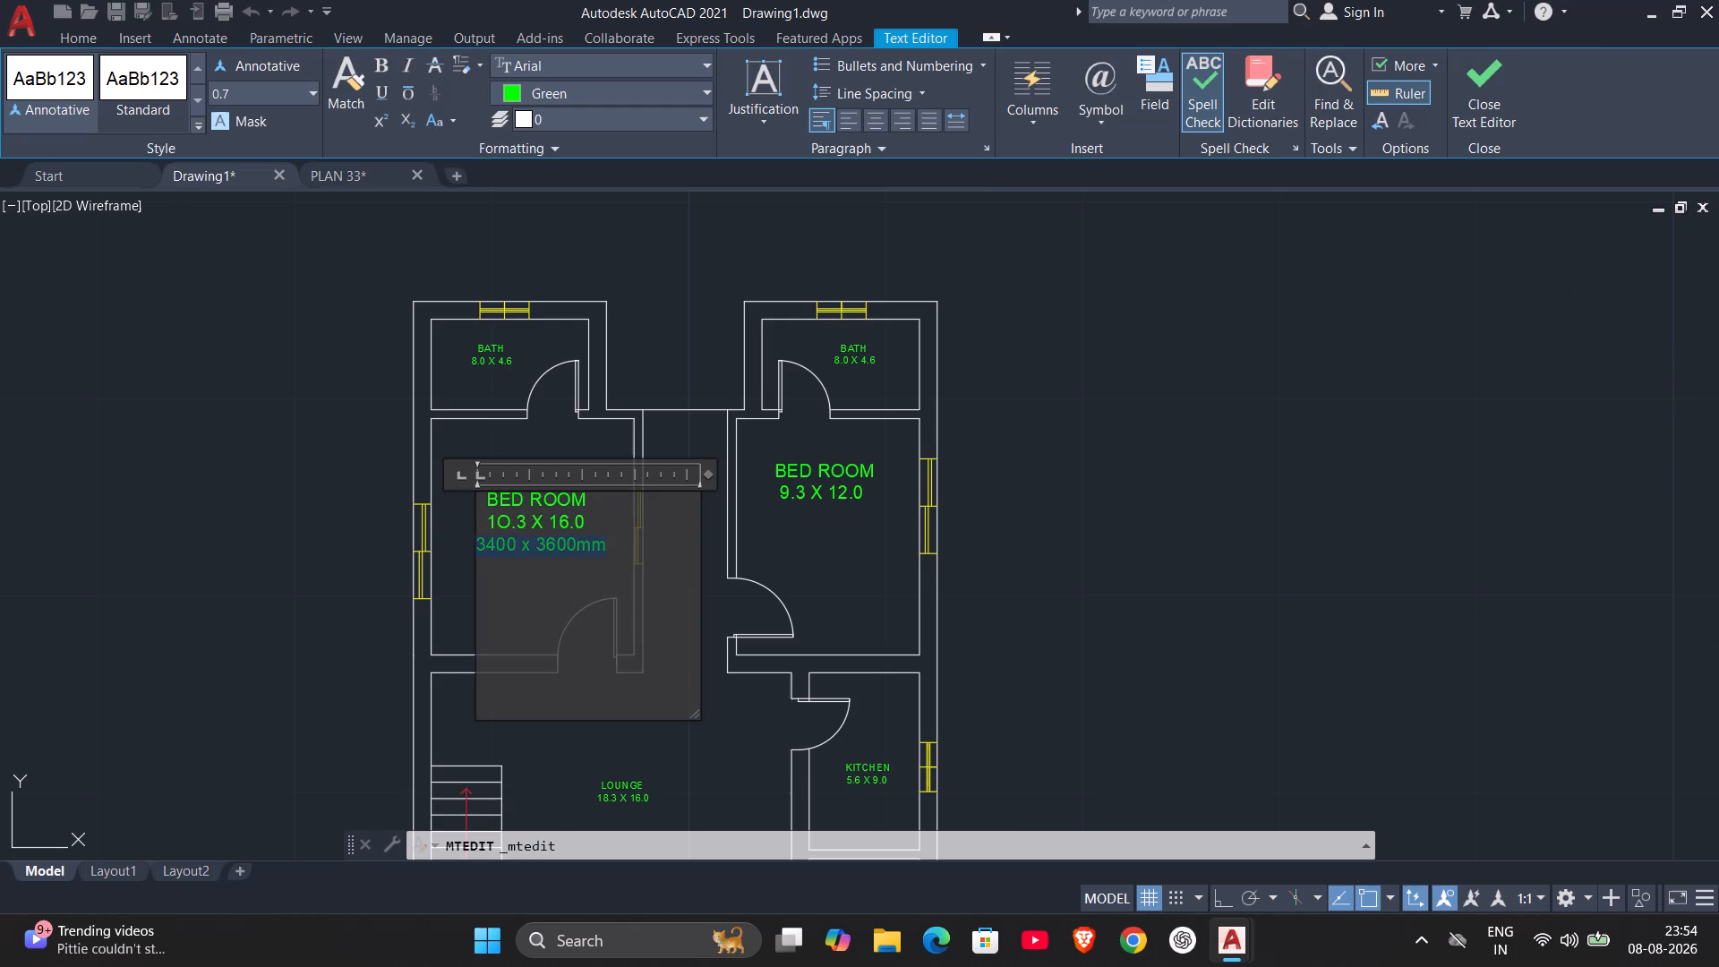
pyautogui.press('Delete')
pyautogui.click(1078, 391)
pyautogui.moveTo(903, 687); pyautogui.dragTo(902, 686, button='middle')
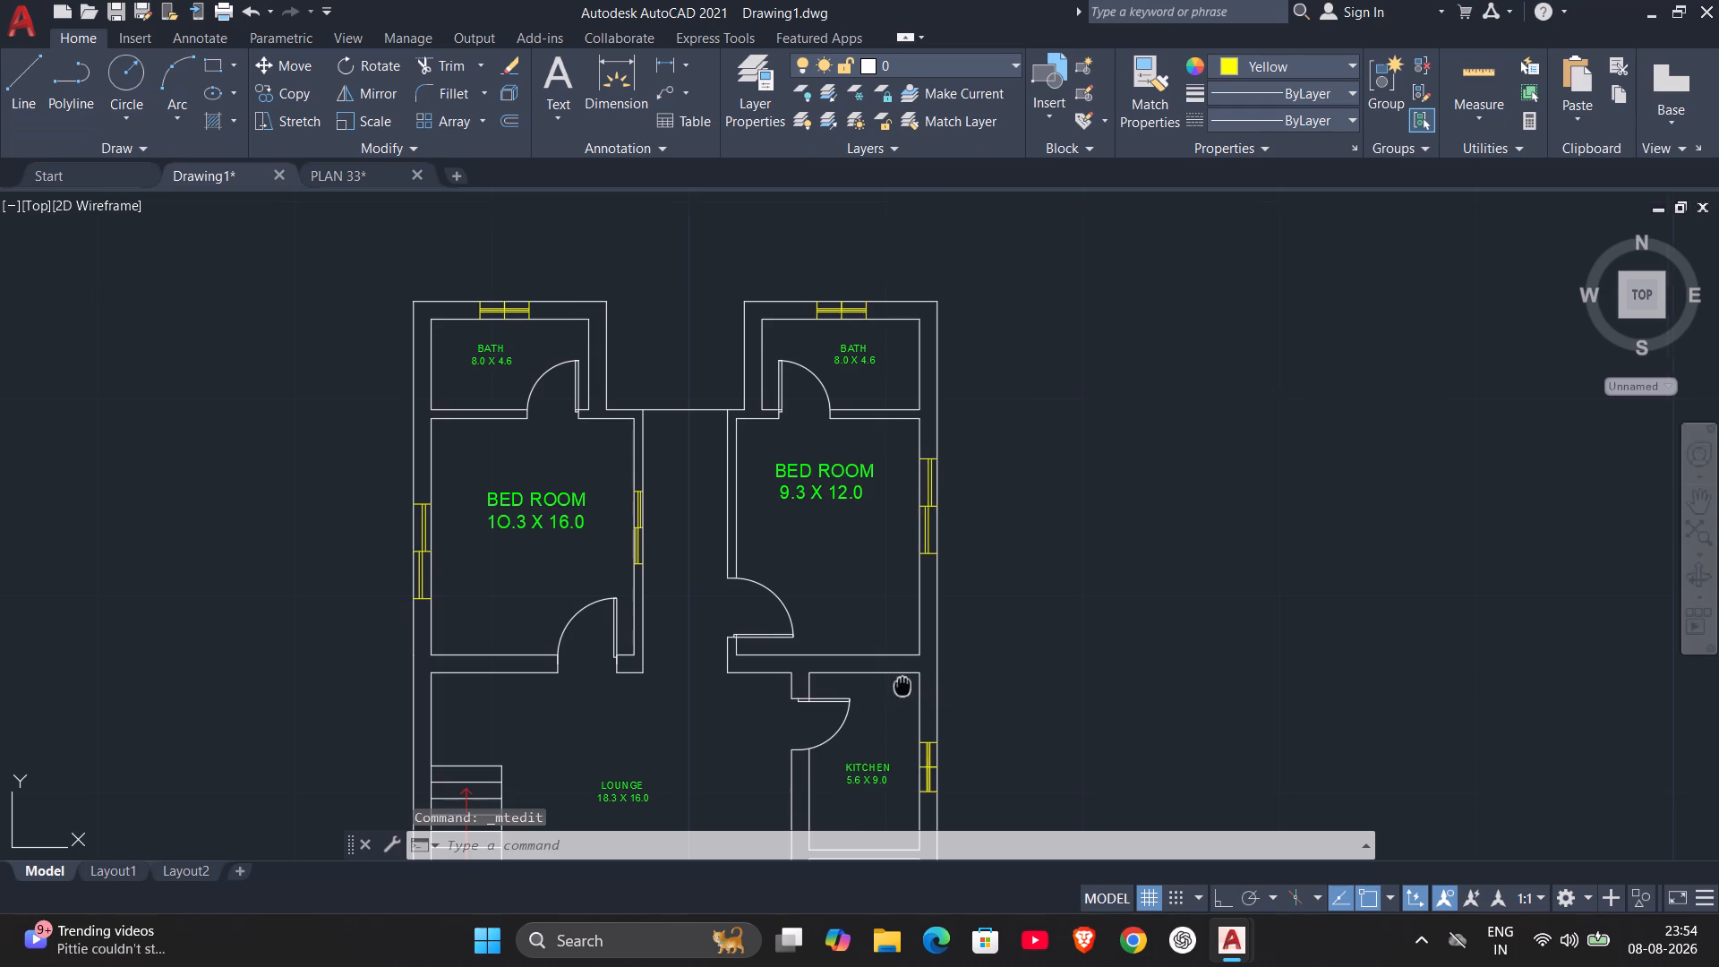
# Match the properties of the kitchen label onto both BED ROOM labels so their text is the same size.
pyautogui.moveTo(902, 686); pyautogui.dragTo(851, 561, button='middle')
pyautogui.click(1148, 91)
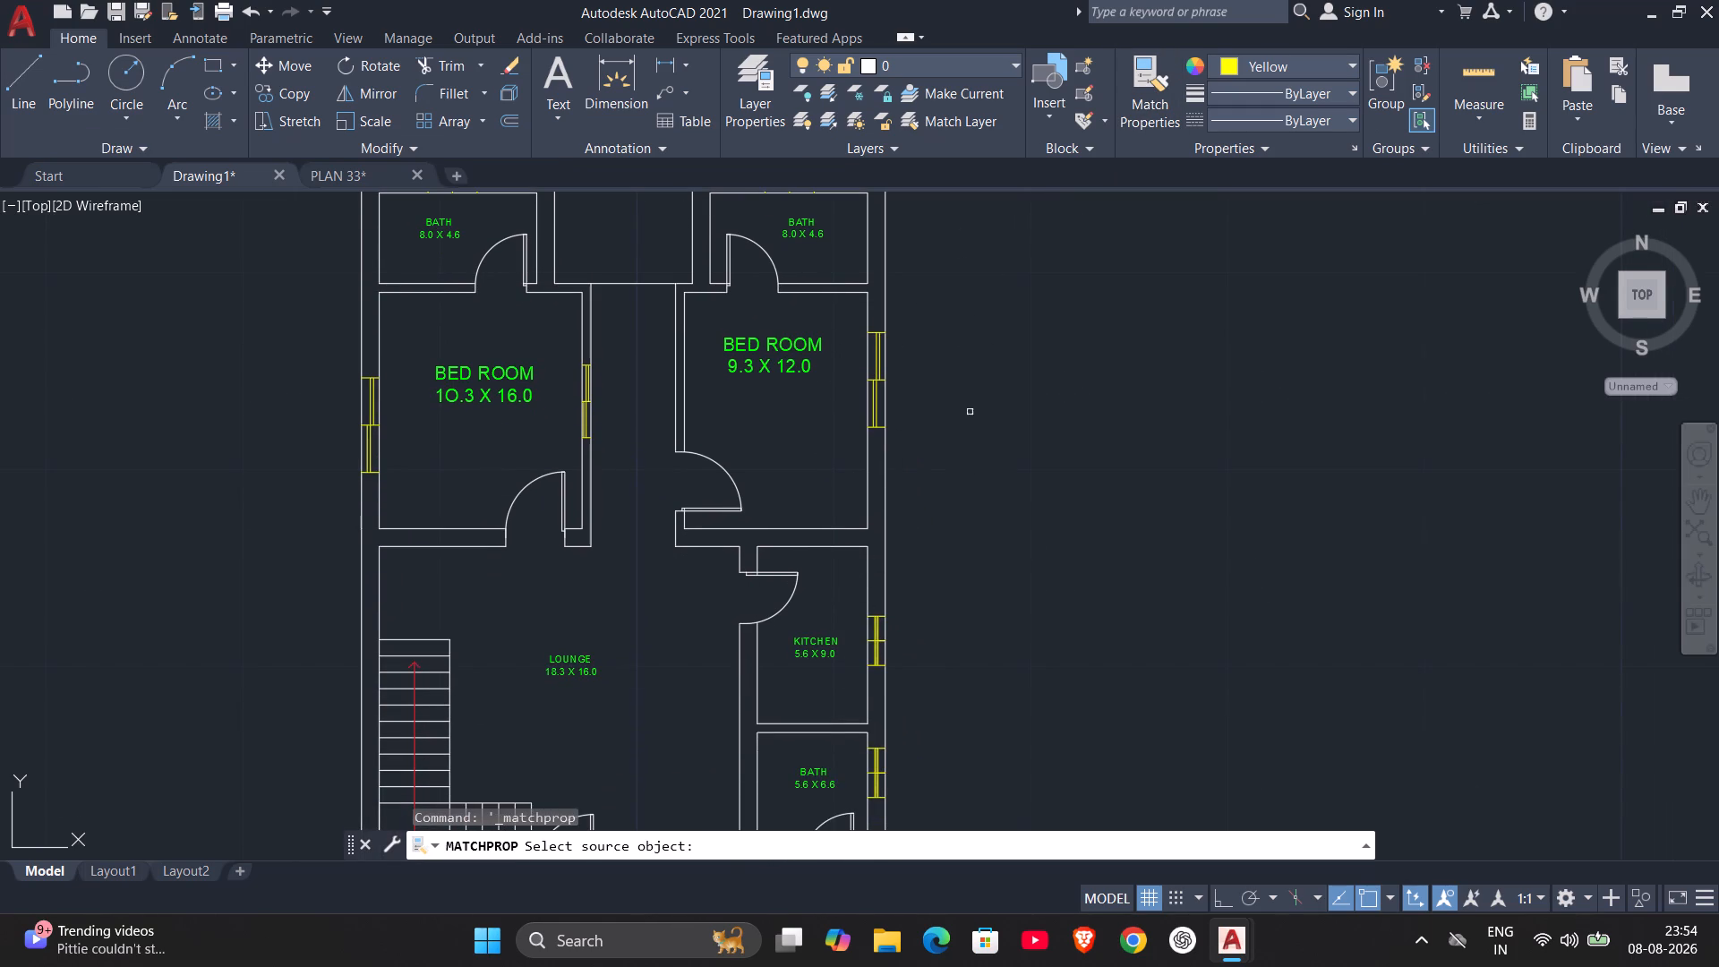
pyautogui.click(802, 644)
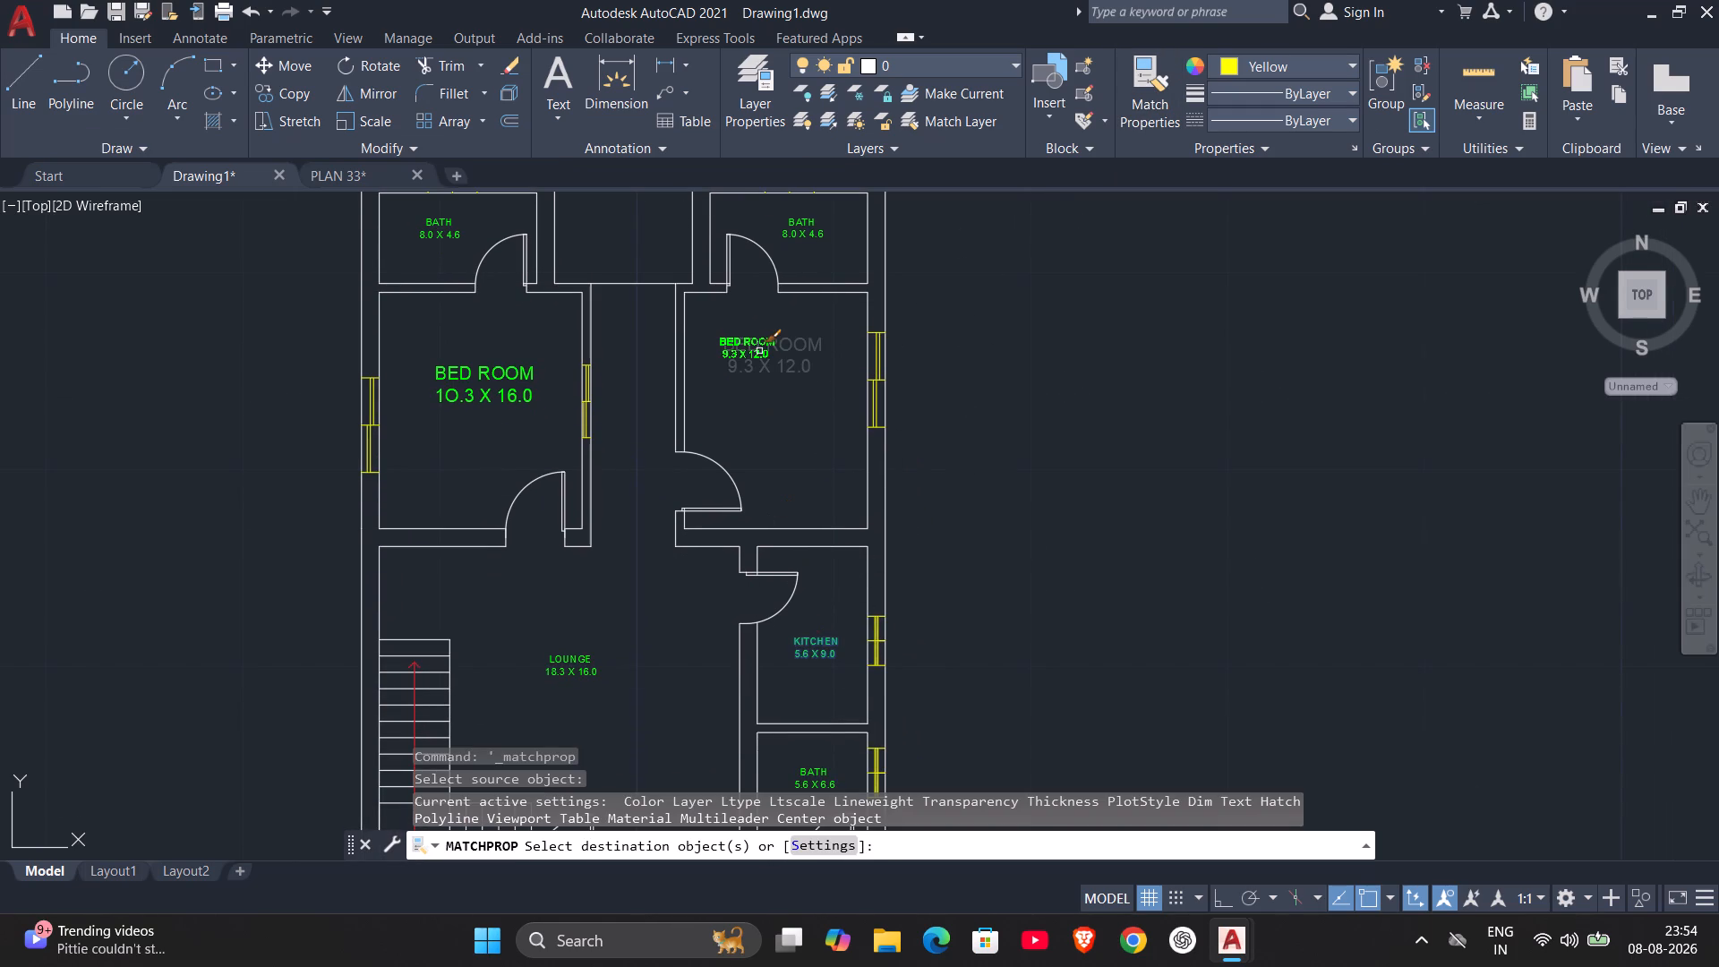
pyautogui.click(759, 351)
pyautogui.click(487, 381)
pyautogui.press('Escape')
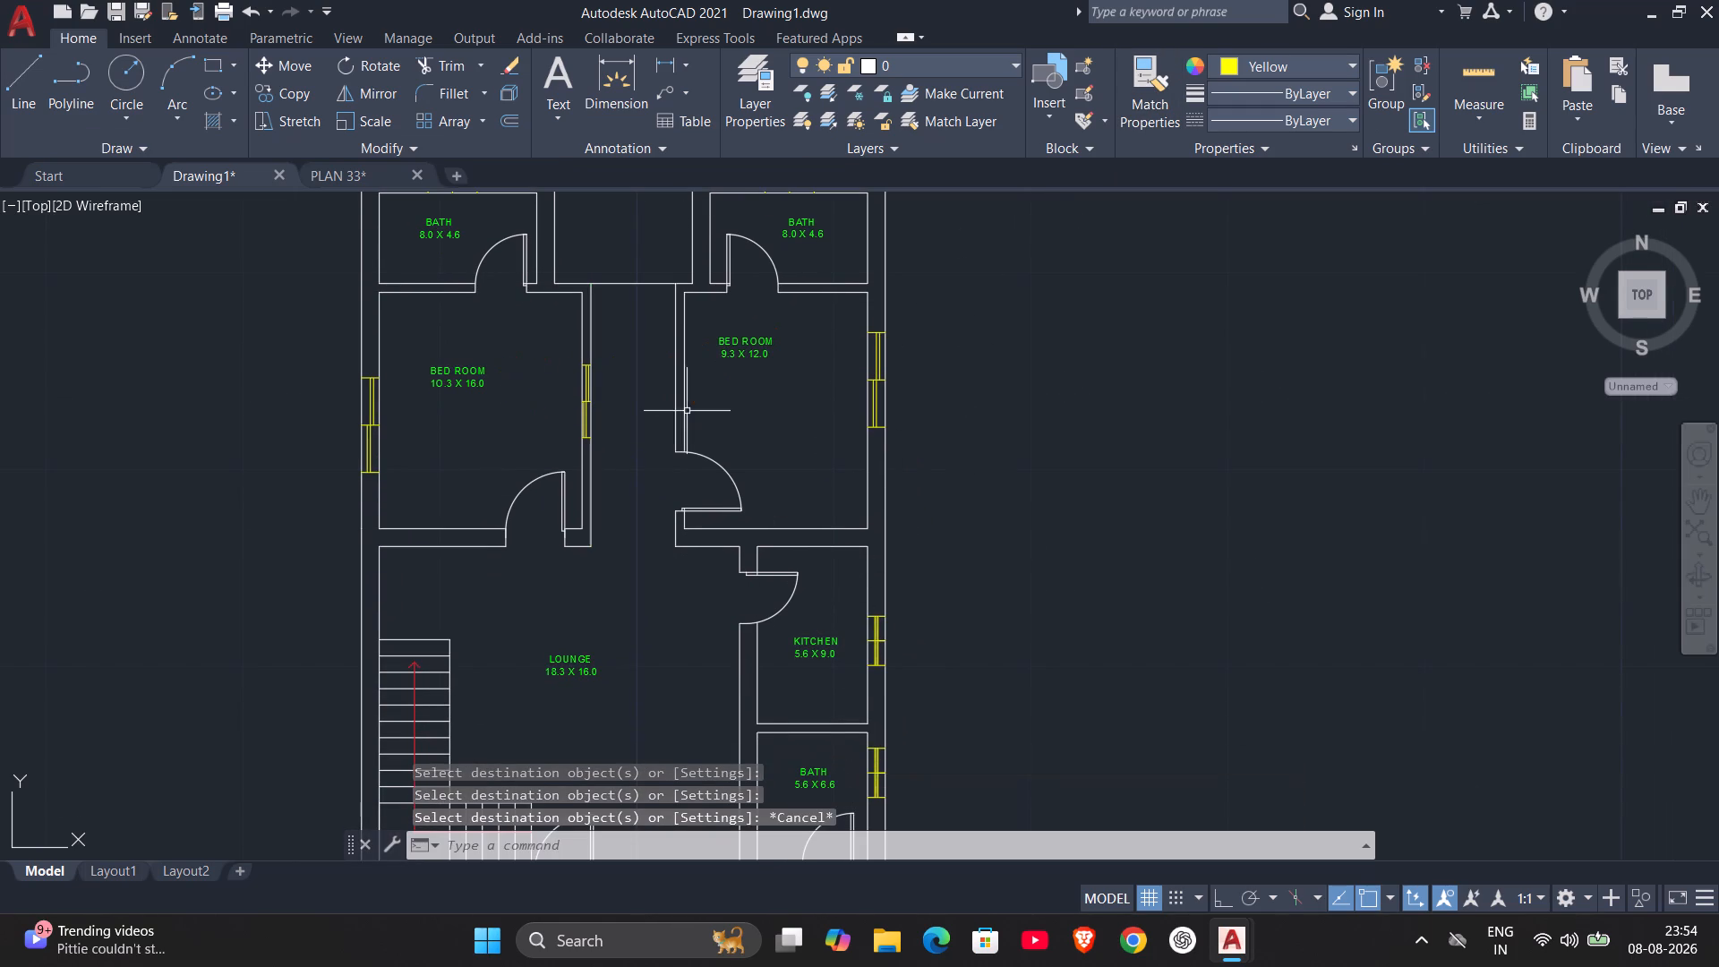
# Move the east bedroom's label towards the middle of its room.
pyautogui.click(754, 338)
pyautogui.moveTo(749, 342); pyautogui.dragTo(786, 361)
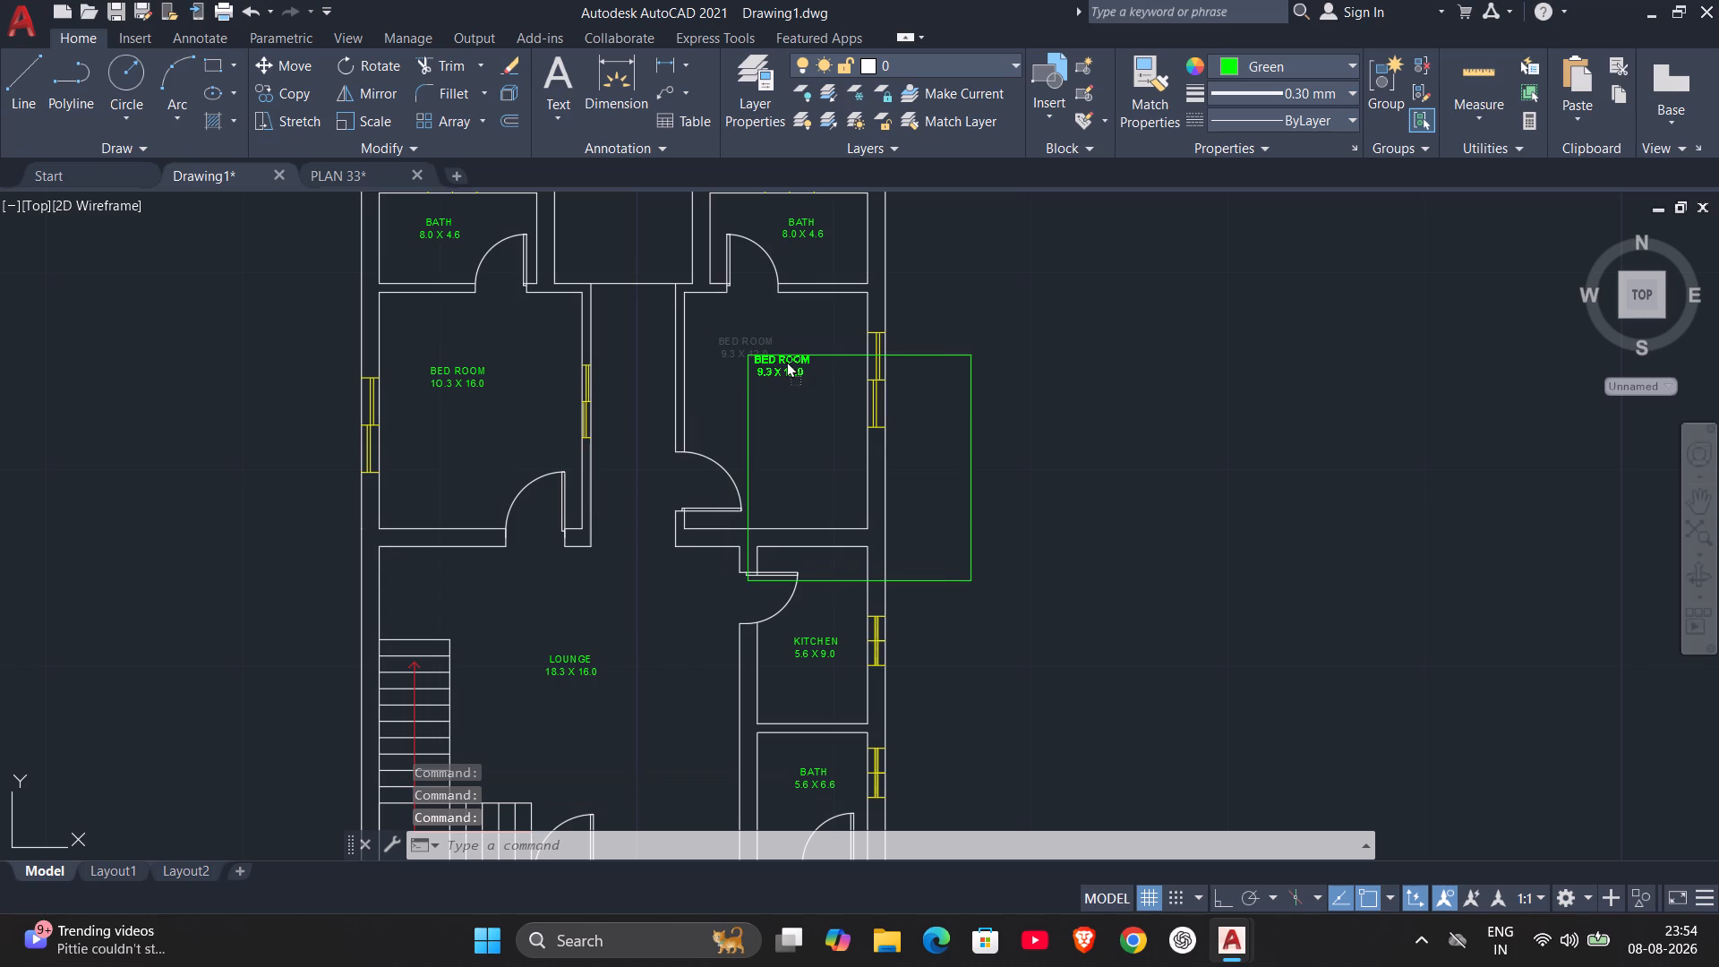
pyautogui.moveTo(786, 361); pyautogui.dragTo(786, 367)
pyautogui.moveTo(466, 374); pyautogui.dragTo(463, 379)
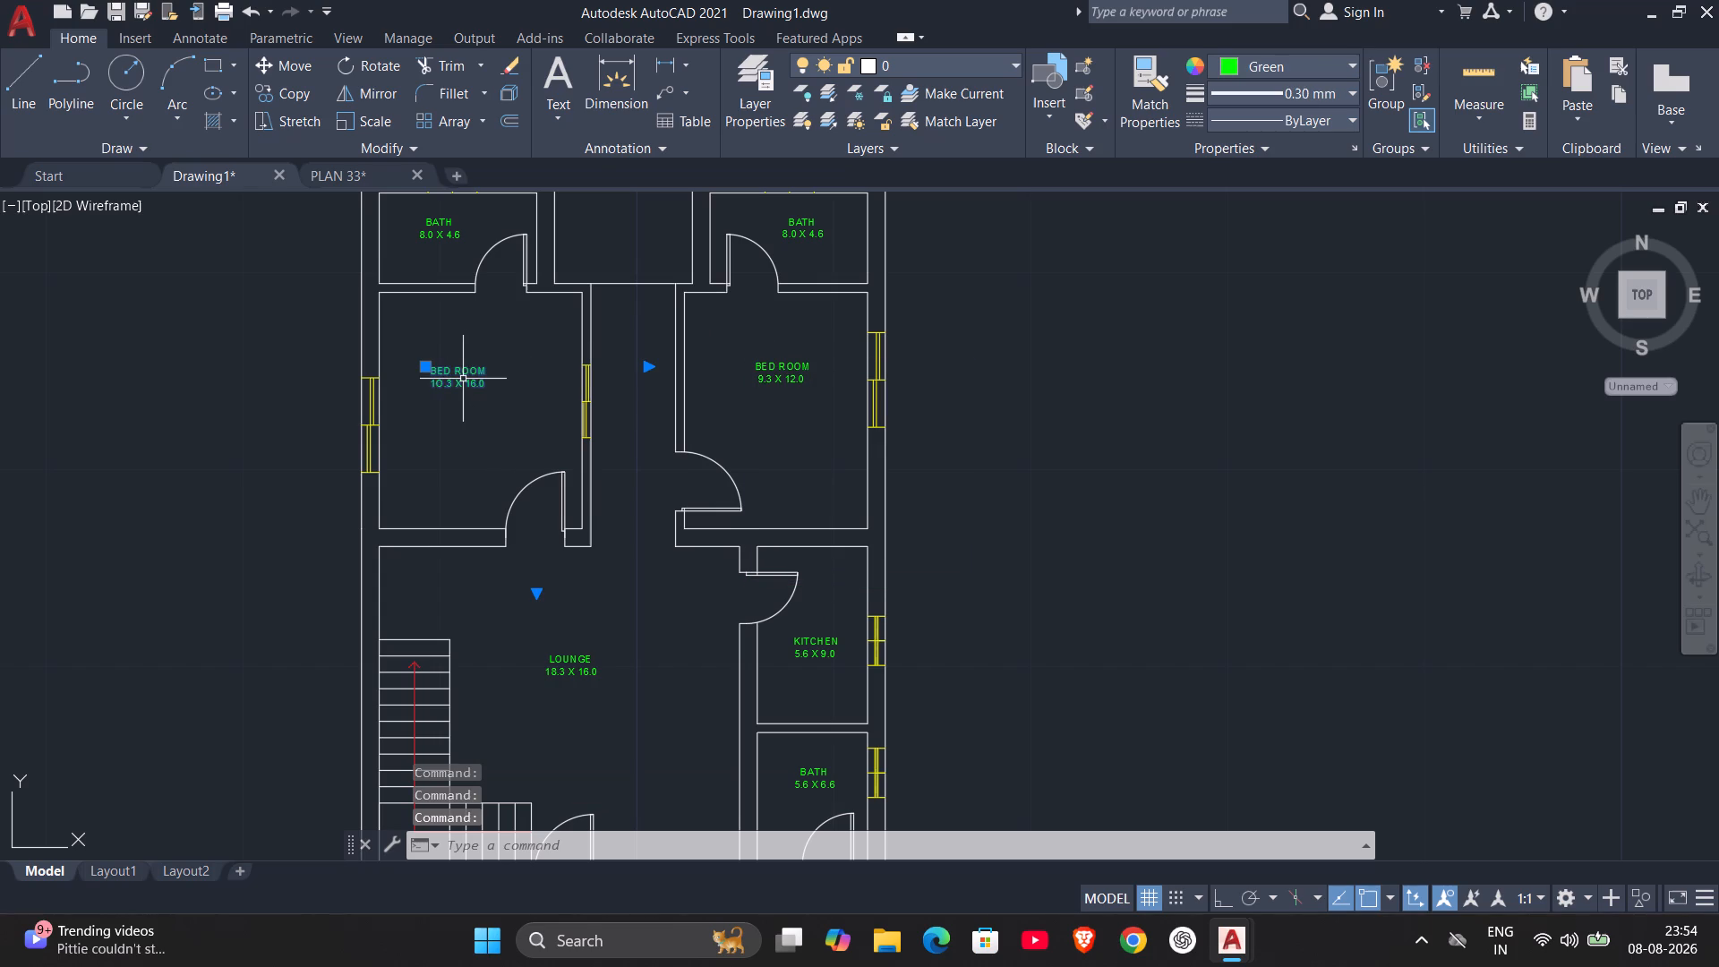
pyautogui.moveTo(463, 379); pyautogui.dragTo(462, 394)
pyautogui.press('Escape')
# Examine the room labels and overall layout across the whole house plan.
pyautogui.scroll(-2, 977, 474)
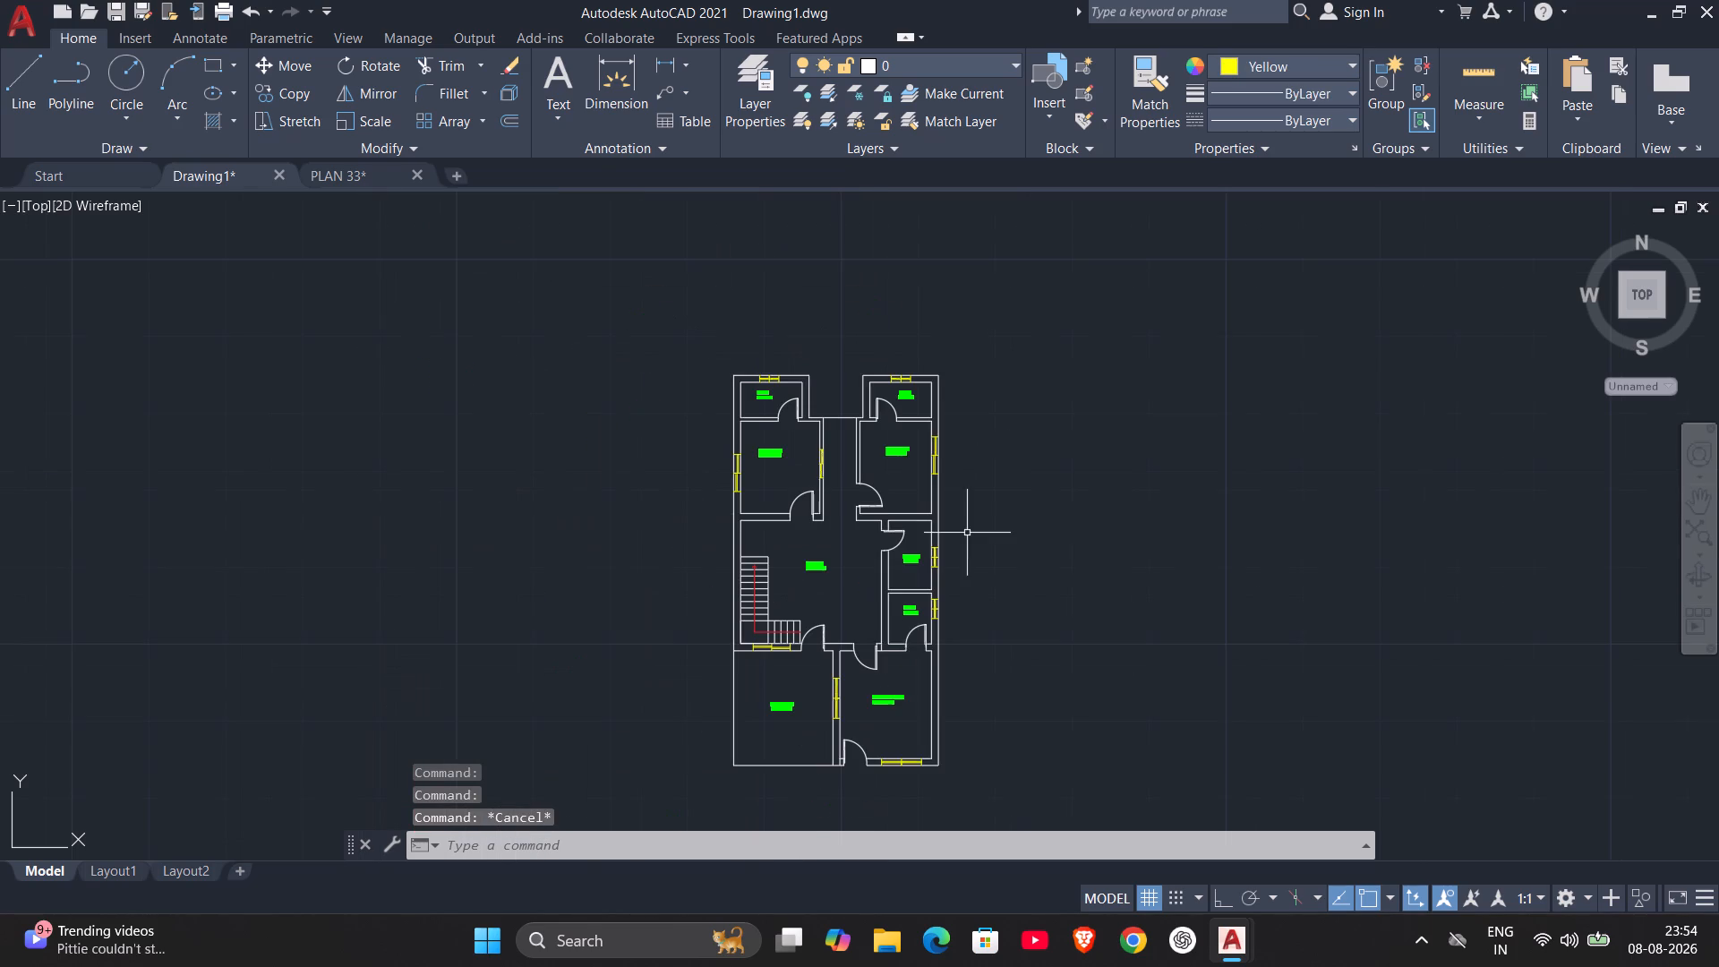
pyautogui.moveTo(967, 534); pyautogui.dragTo(928, 465, button='middle')
pyautogui.scroll(1, 923, 458)
pyautogui.moveTo(923, 458); pyautogui.dragTo(1016, 618, button='middle')
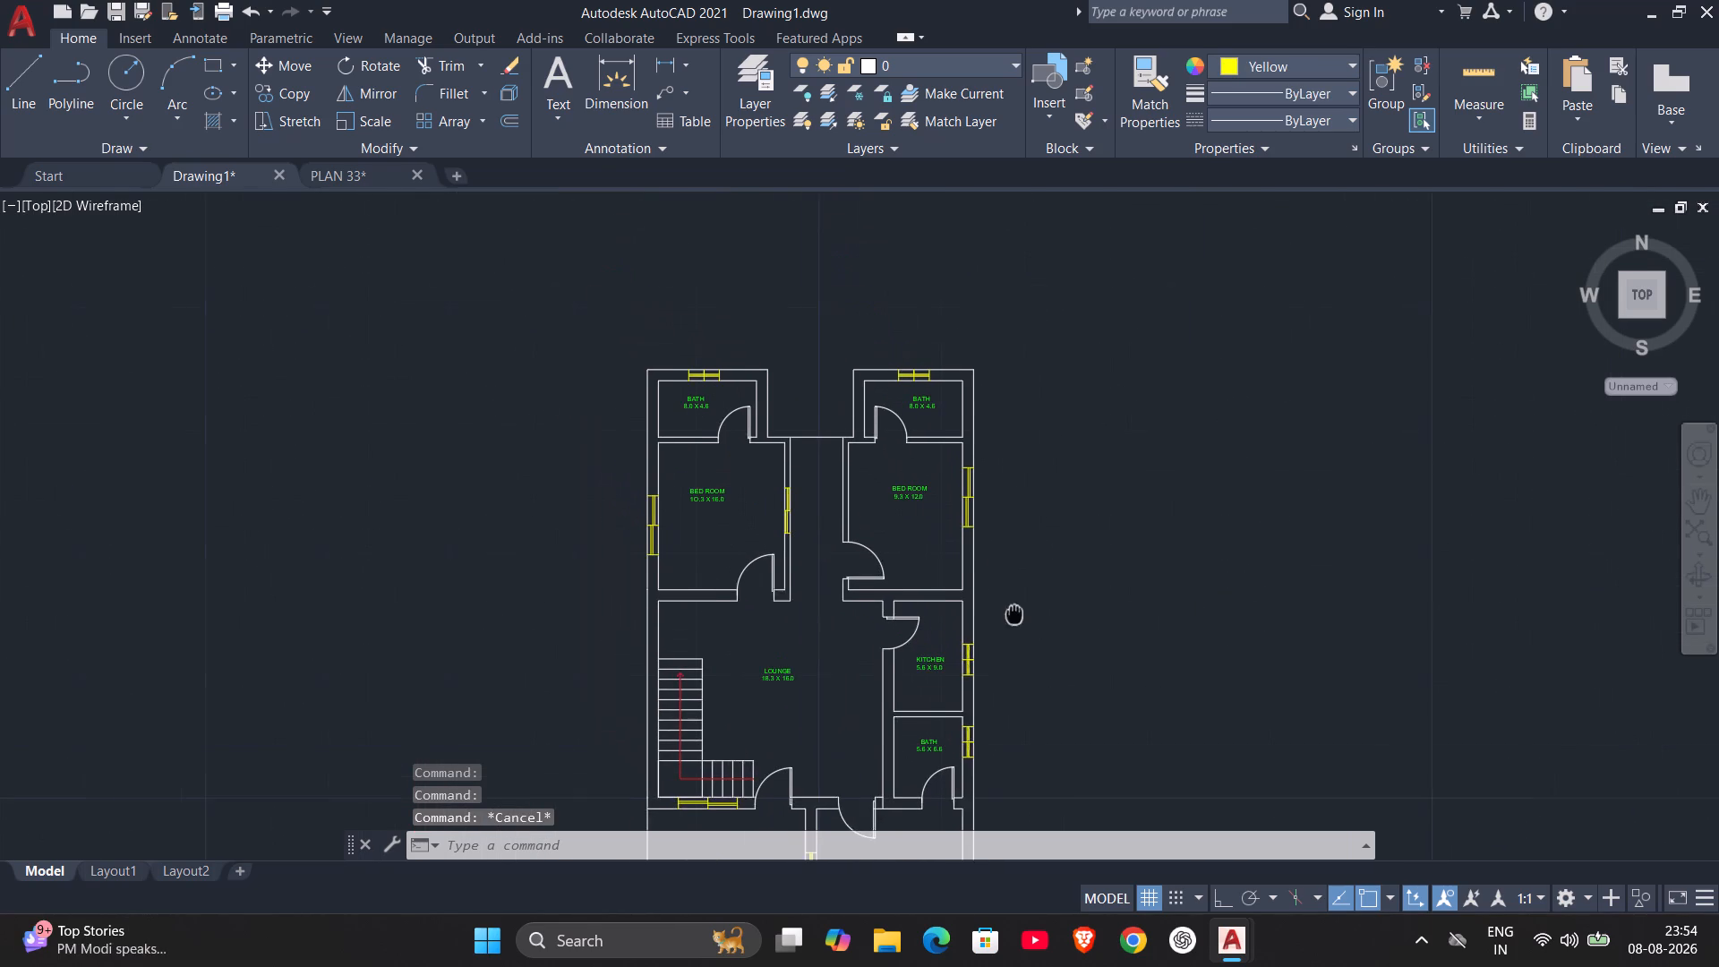
pyautogui.moveTo(1016, 618); pyautogui.dragTo(1018, 620, button='middle')
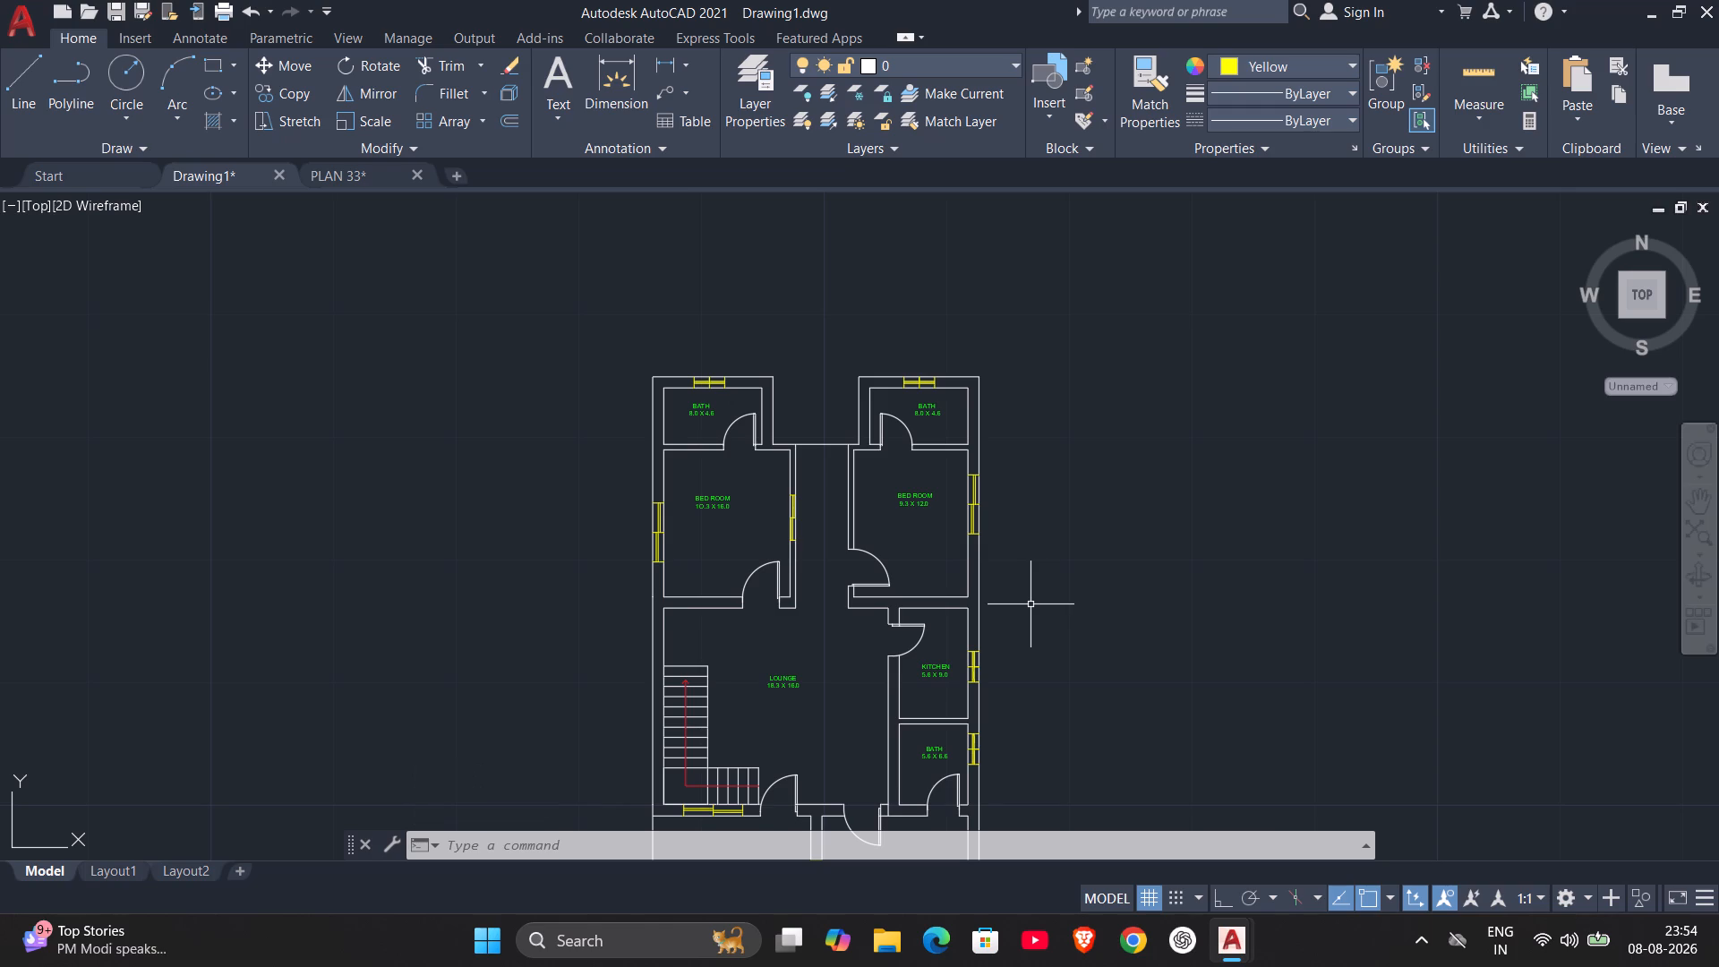
pyautogui.scroll(3, 1030, 604)
pyautogui.scroll(-3, 1030, 604)
pyautogui.scroll(2, 1030, 604)
pyautogui.scroll(-2, 1030, 604)
pyautogui.scroll(2, 1032, 606)
pyautogui.scroll(-2, 1032, 606)
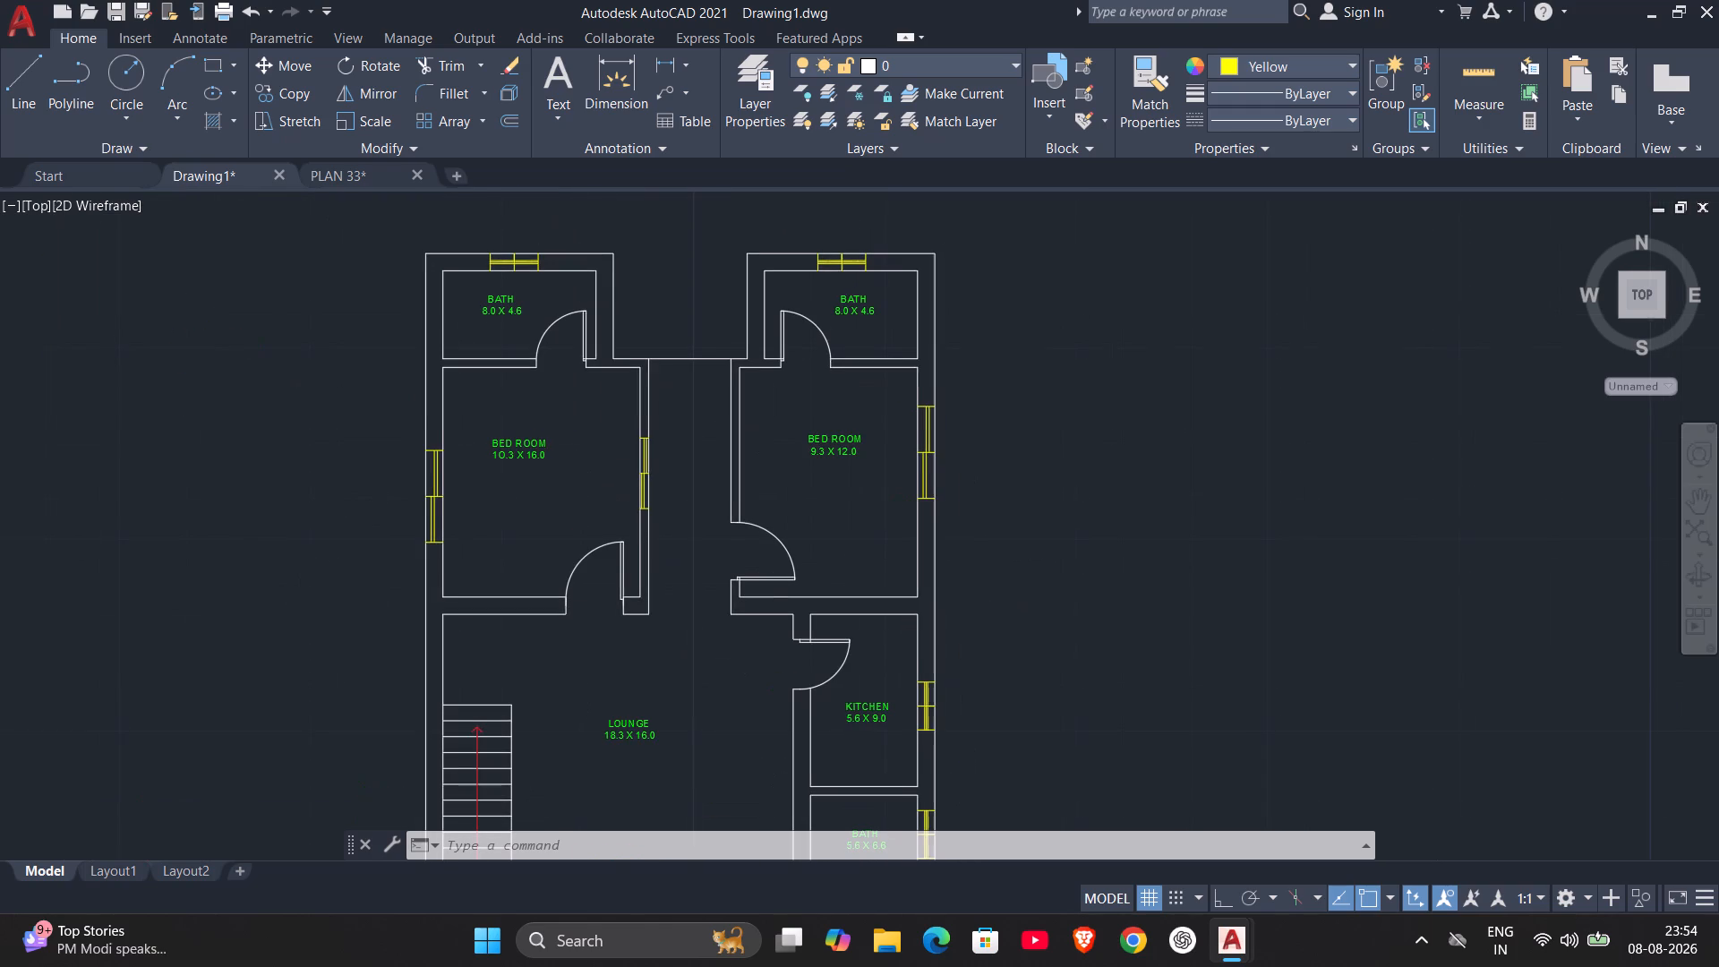
pyautogui.scroll(1, 1032, 606)
pyautogui.moveTo(1032, 606); pyautogui.dragTo(1125, 615, button='middle')
pyautogui.scroll(-1, 1125, 615)
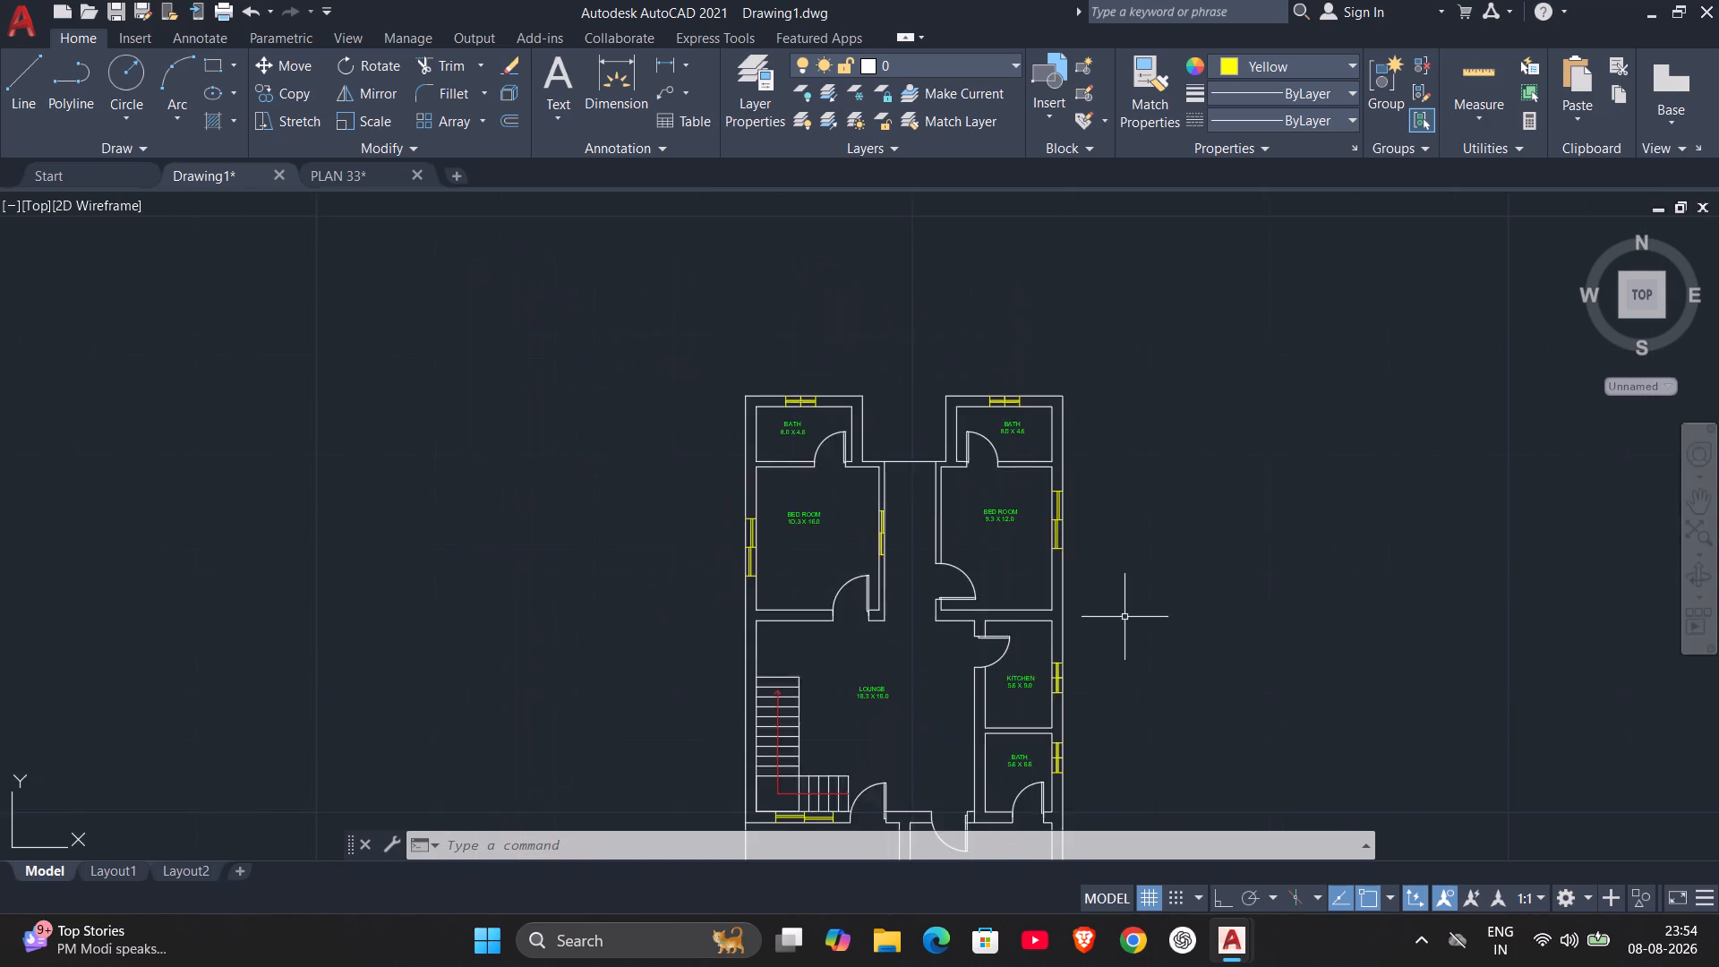
pyautogui.scroll(-1, 1118, 623)
pyautogui.moveTo(1080, 659); pyautogui.dragTo(978, 506, button='middle')
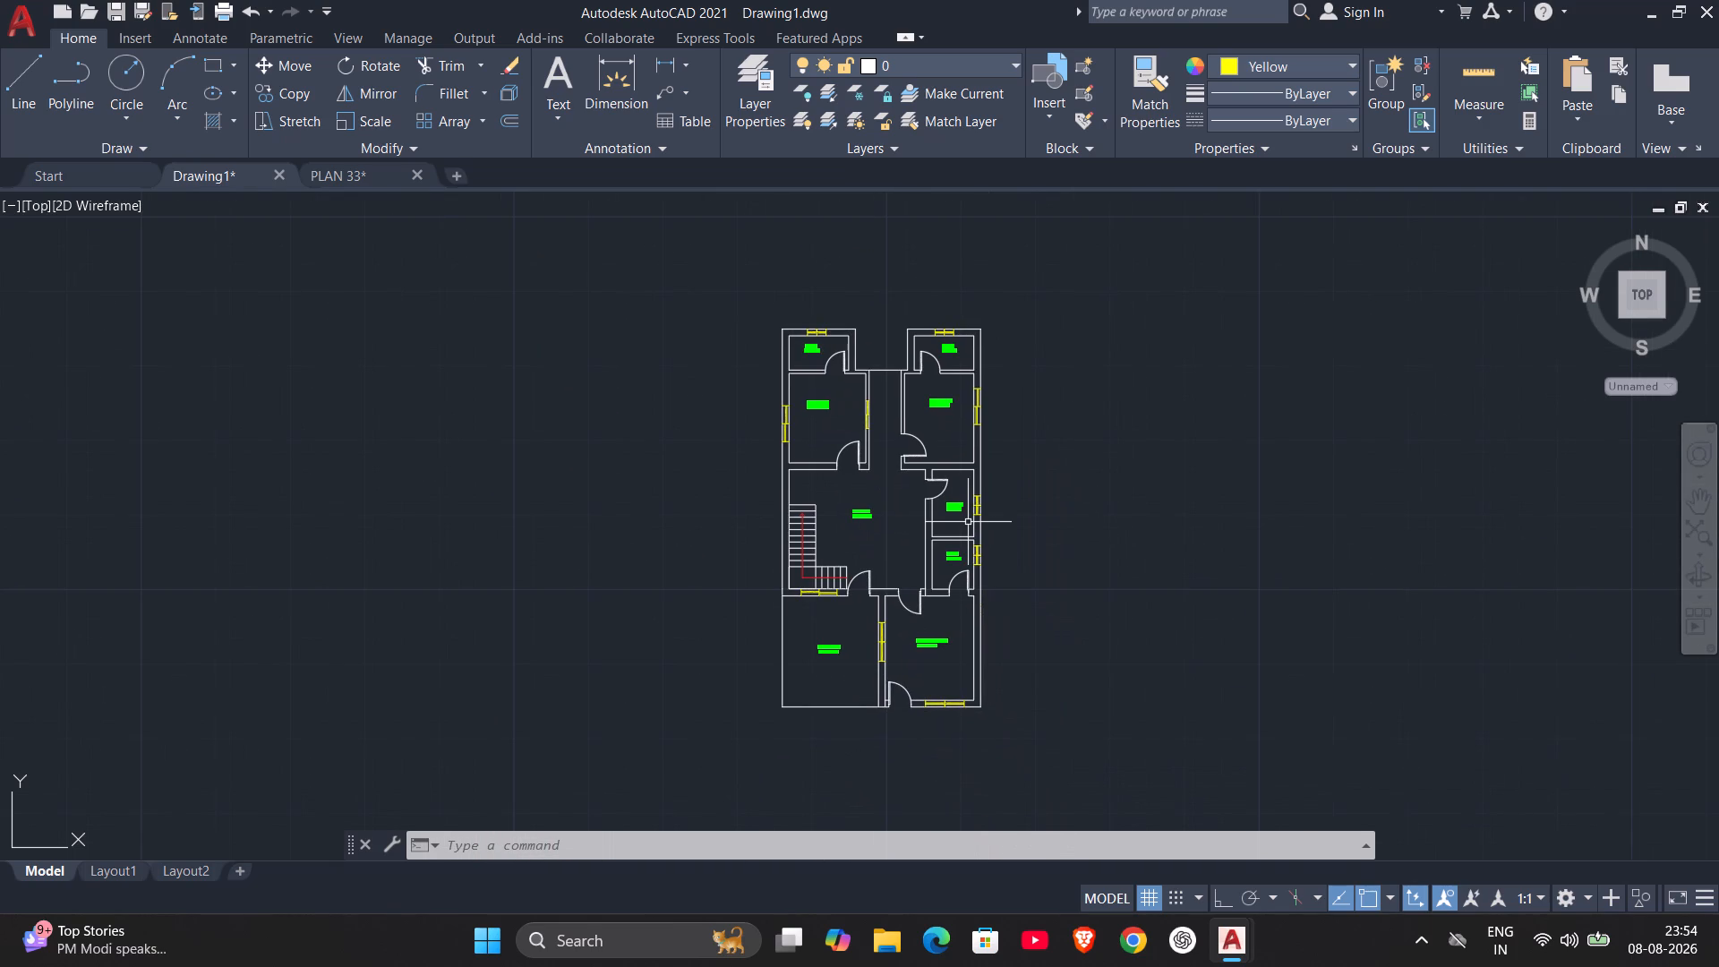
# Switch to the PLAN 33 drawing and examine its floor plans, titles and the frame around the sheet.
pyautogui.click(355, 178)
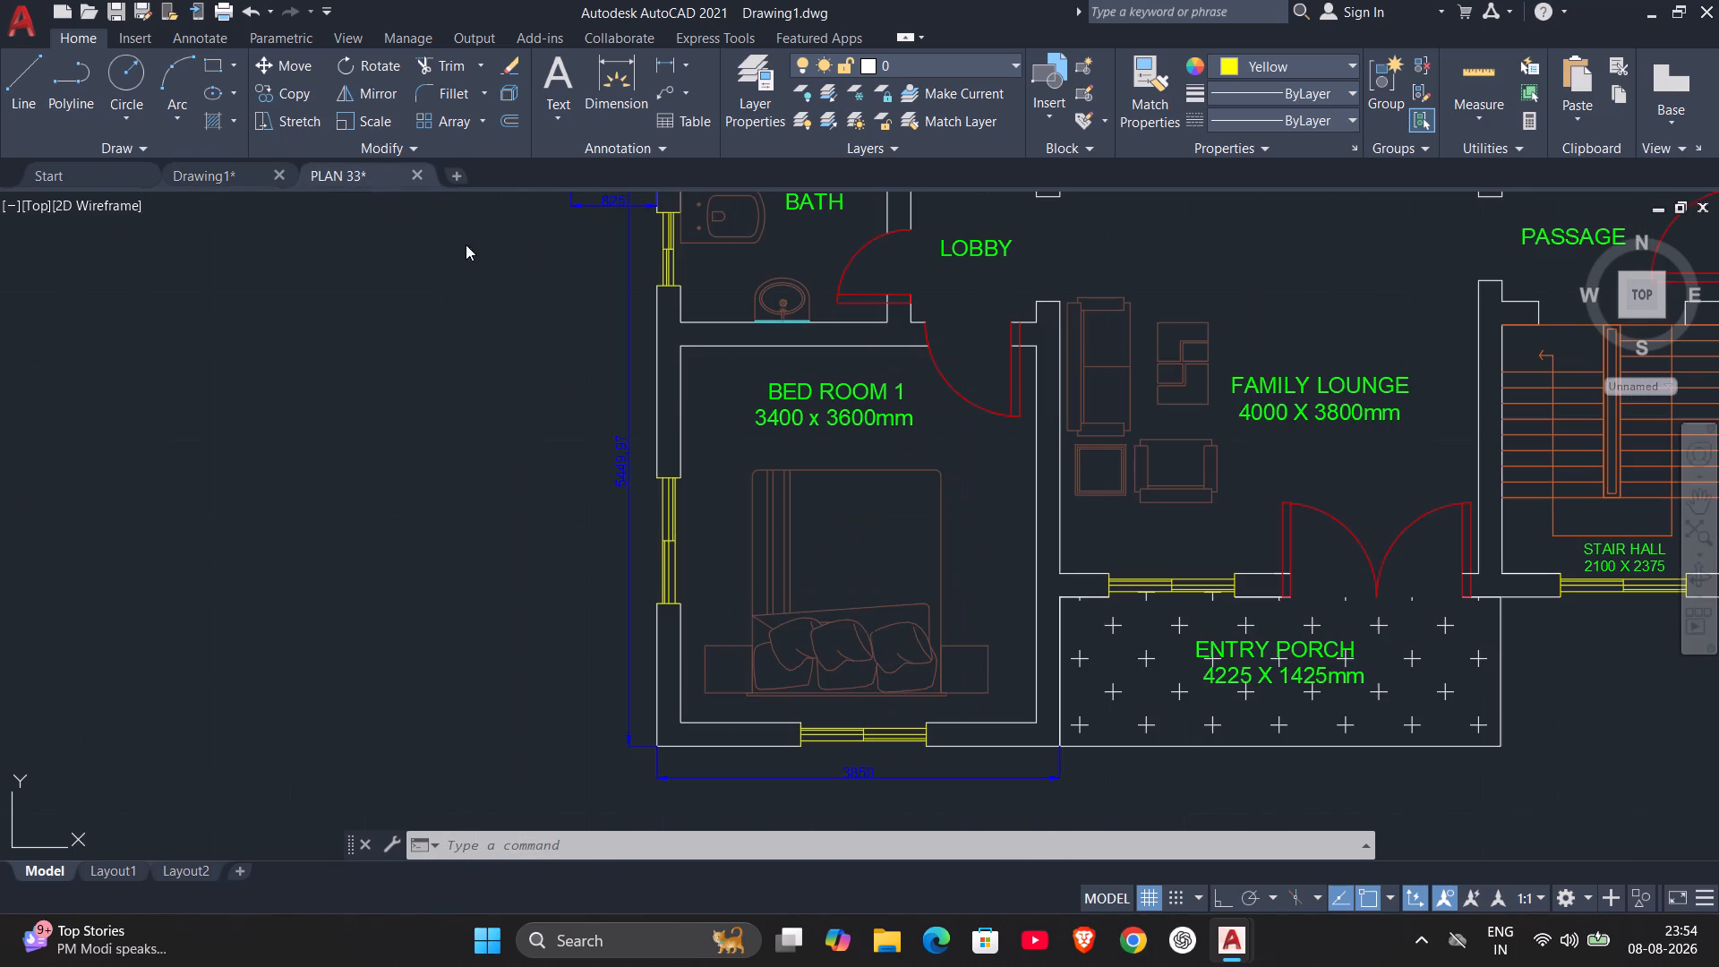
pyautogui.scroll(-1, 991, 434)
pyautogui.moveTo(1039, 420); pyautogui.dragTo(929, 646, button='middle')
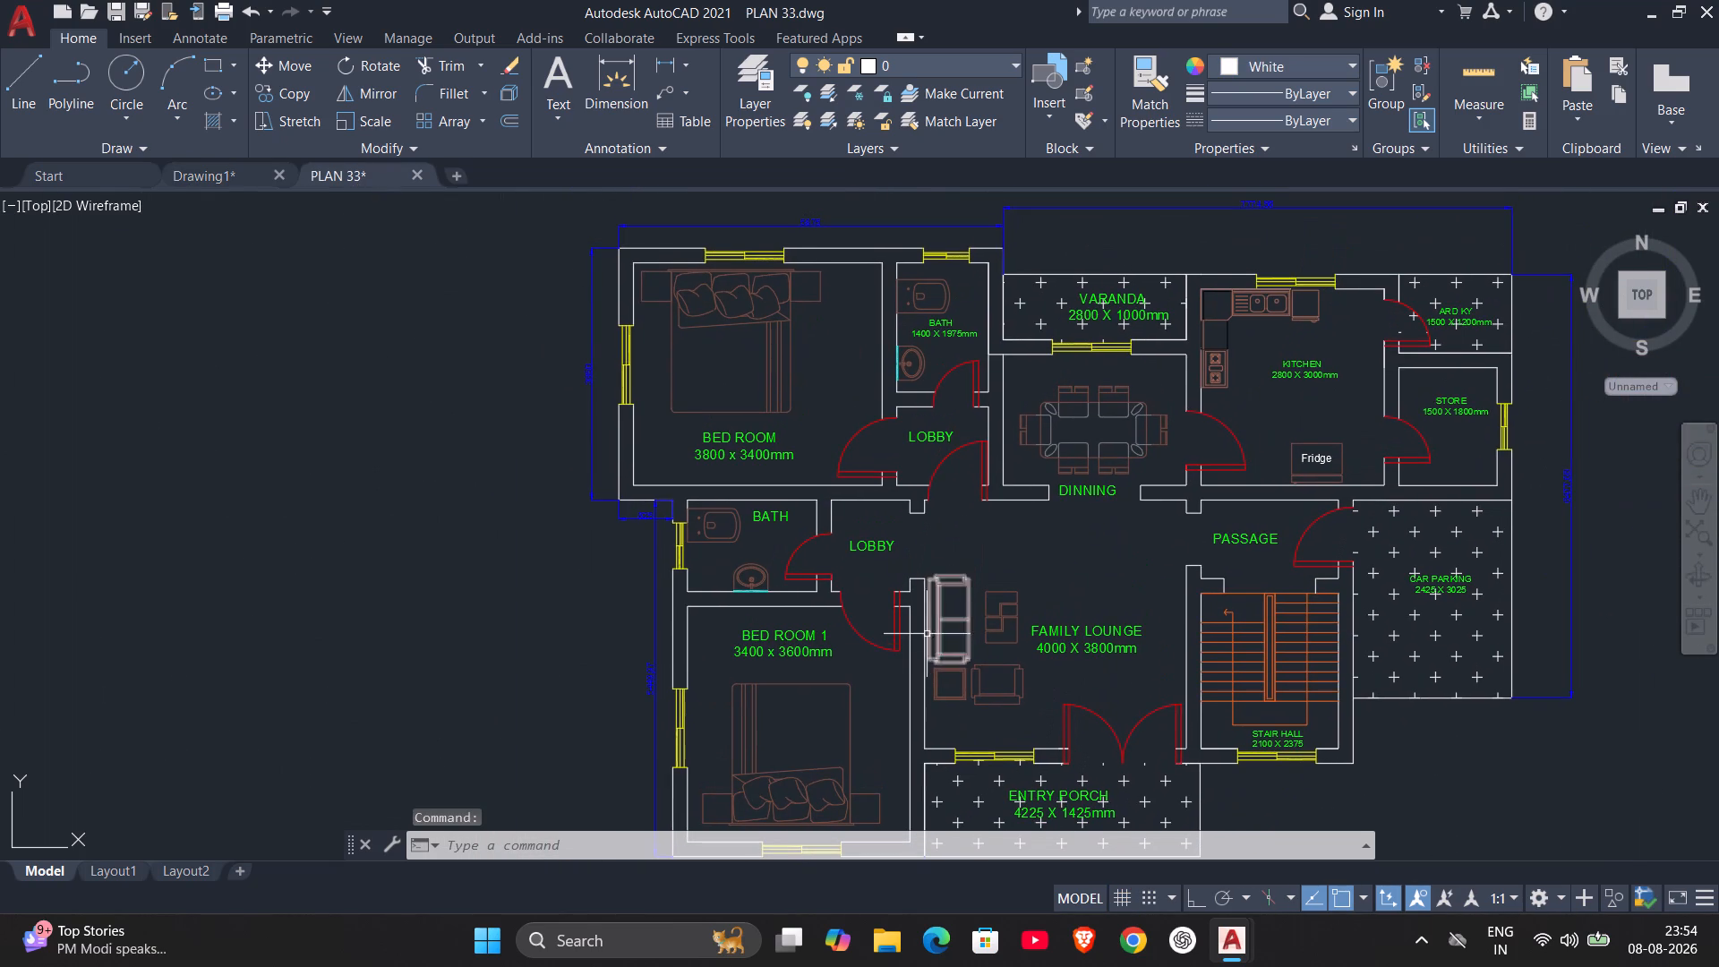
pyautogui.scroll(2, 923, 601)
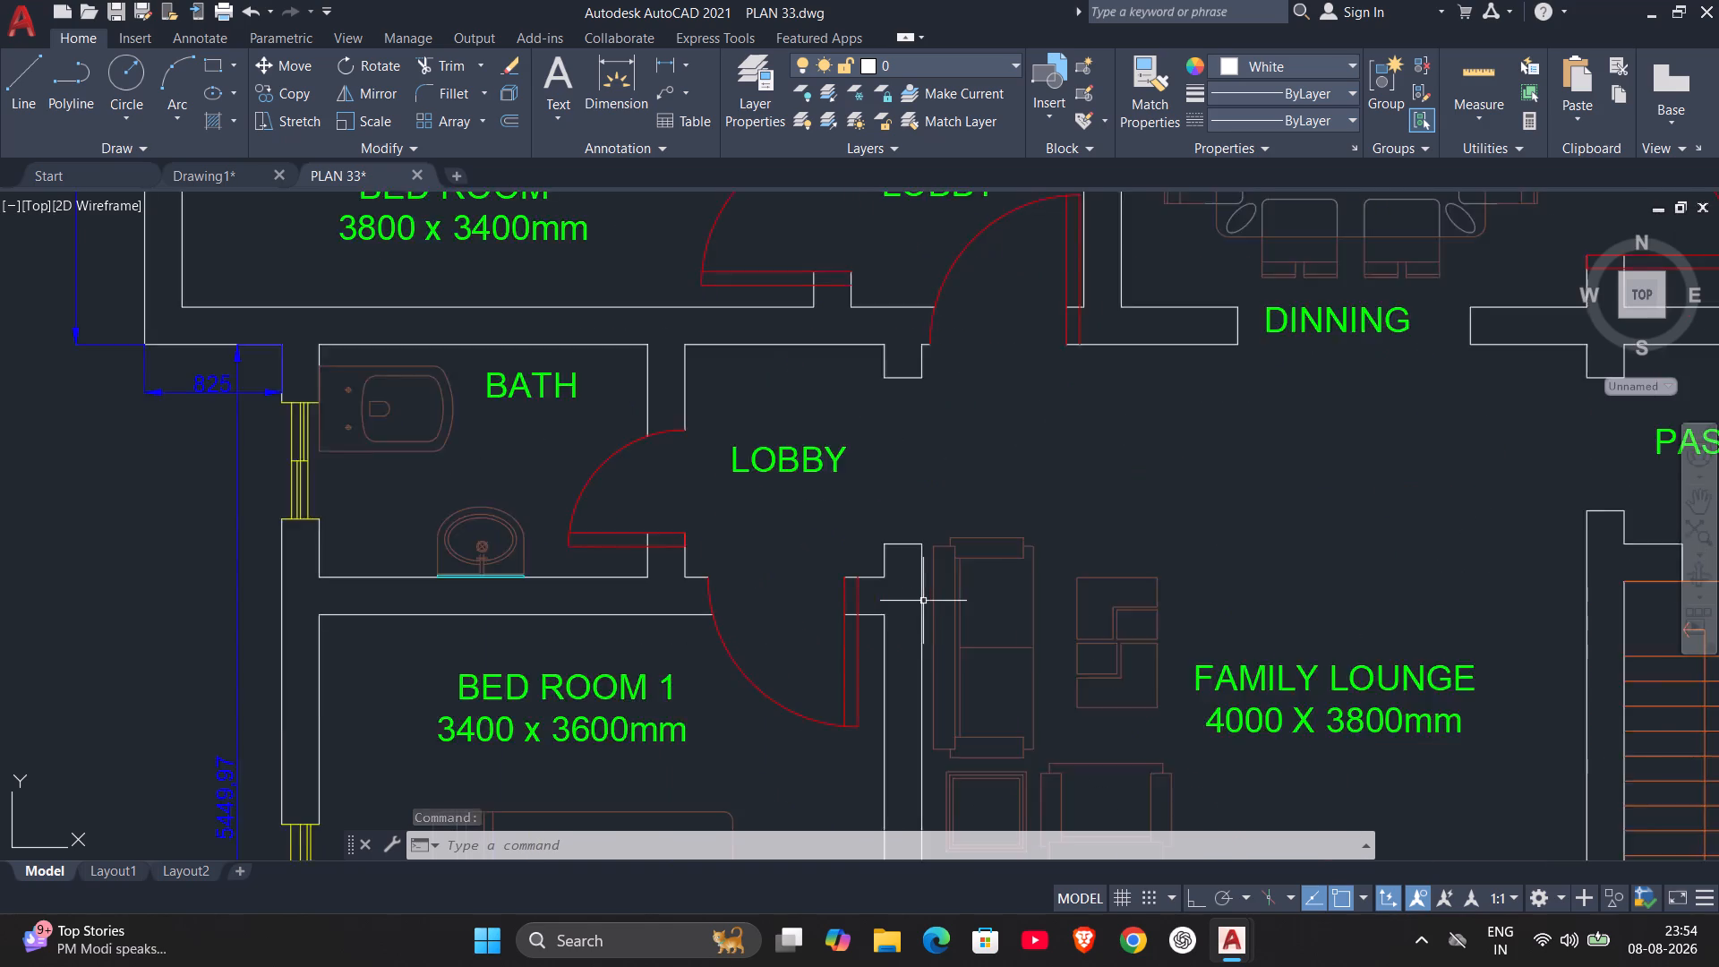
pyautogui.scroll(1, 923, 601)
pyautogui.scroll(-5, 923, 601)
pyautogui.scroll(2, 923, 601)
pyautogui.scroll(-3, 923, 601)
pyautogui.moveTo(1120, 624); pyautogui.dragTo(947, 532, button='middle')
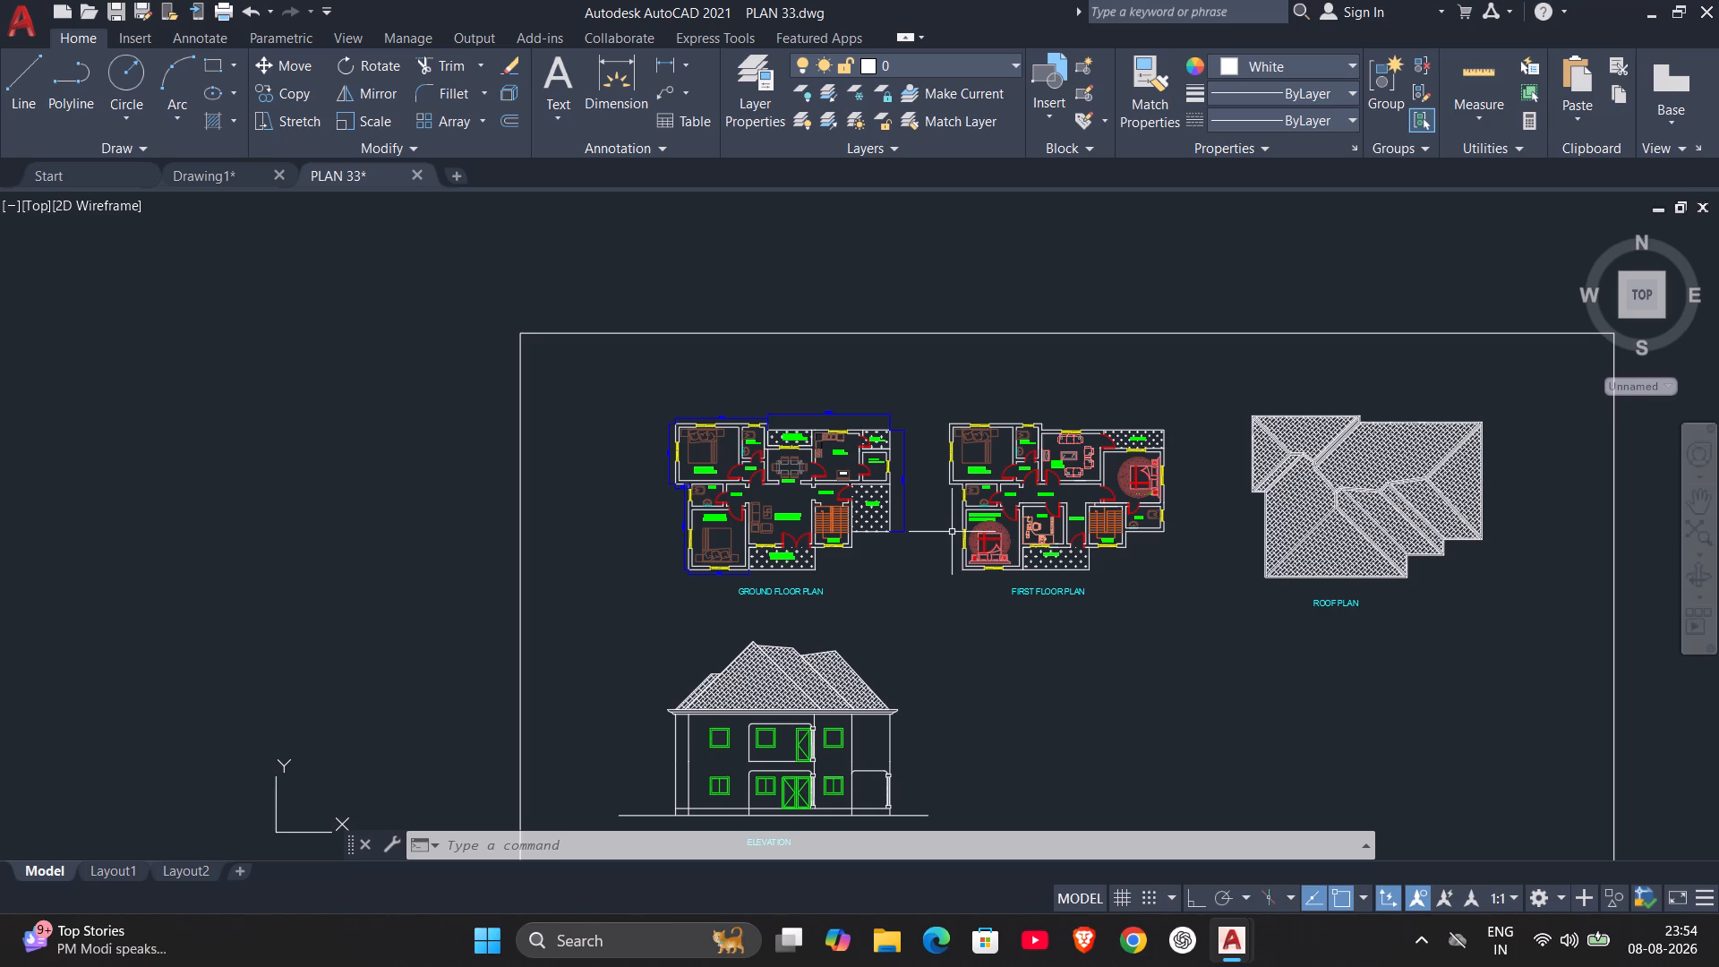
pyautogui.scroll(2, 952, 532)
pyautogui.scroll(-1, 954, 547)
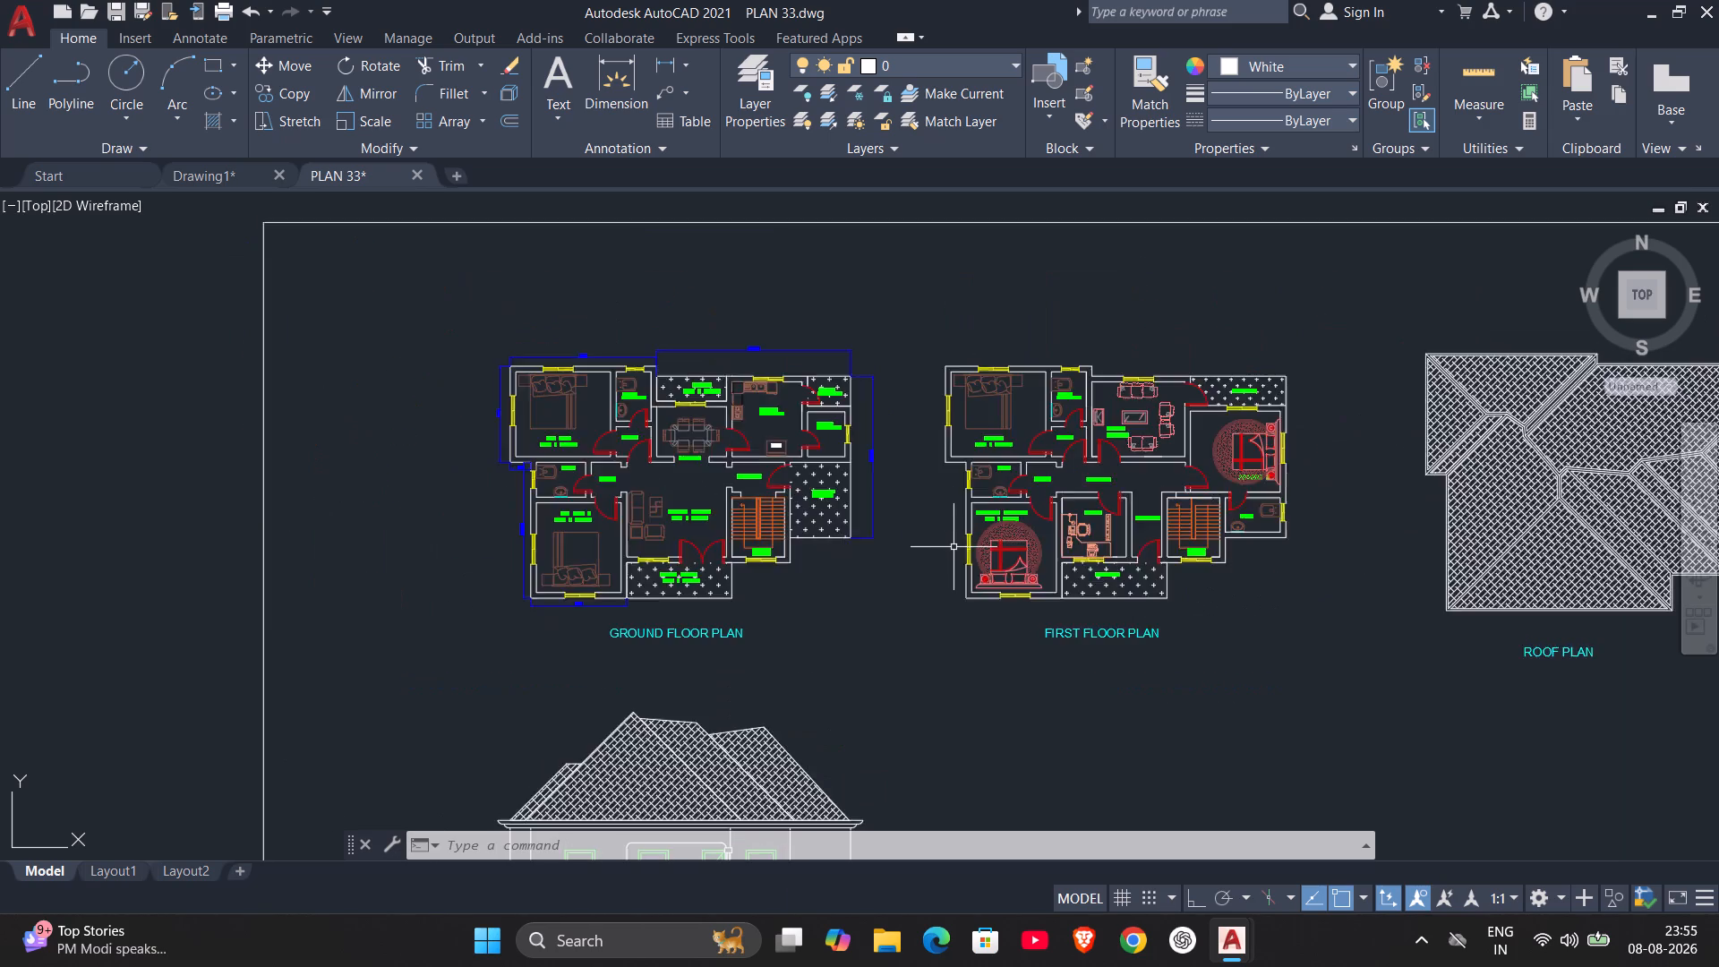
pyautogui.scroll(-2, 954, 547)
pyautogui.scroll(2, 956, 554)
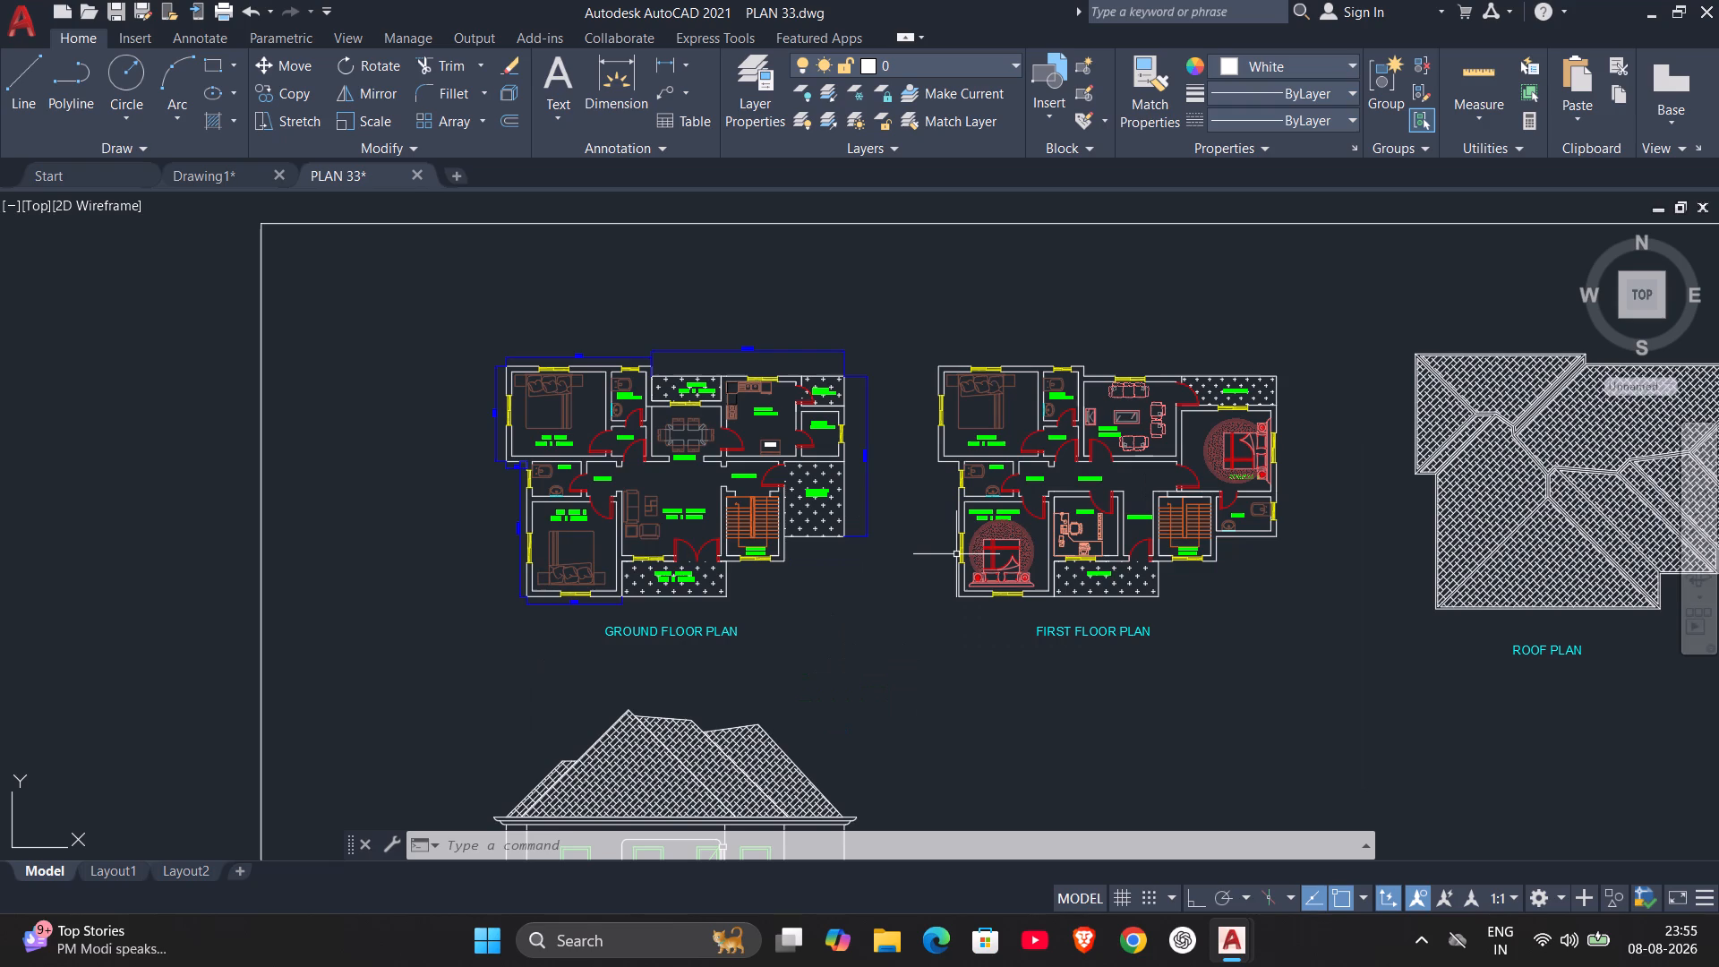
pyautogui.scroll(2, 956, 554)
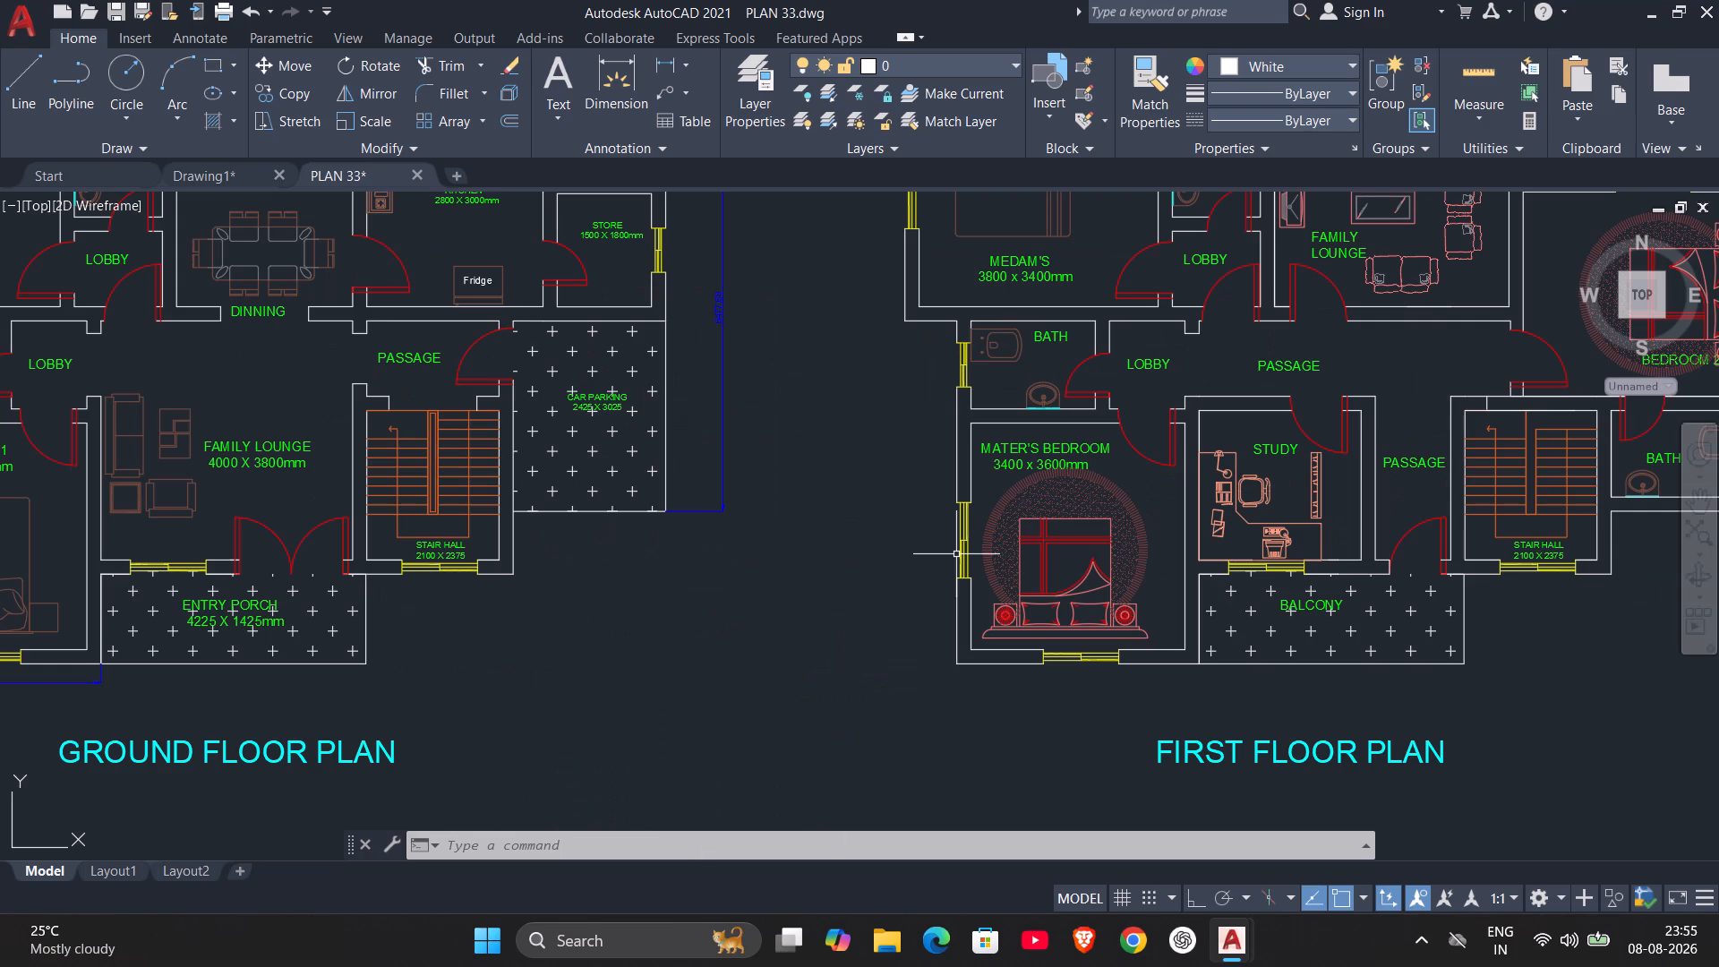
pyautogui.scroll(-3, 956, 554)
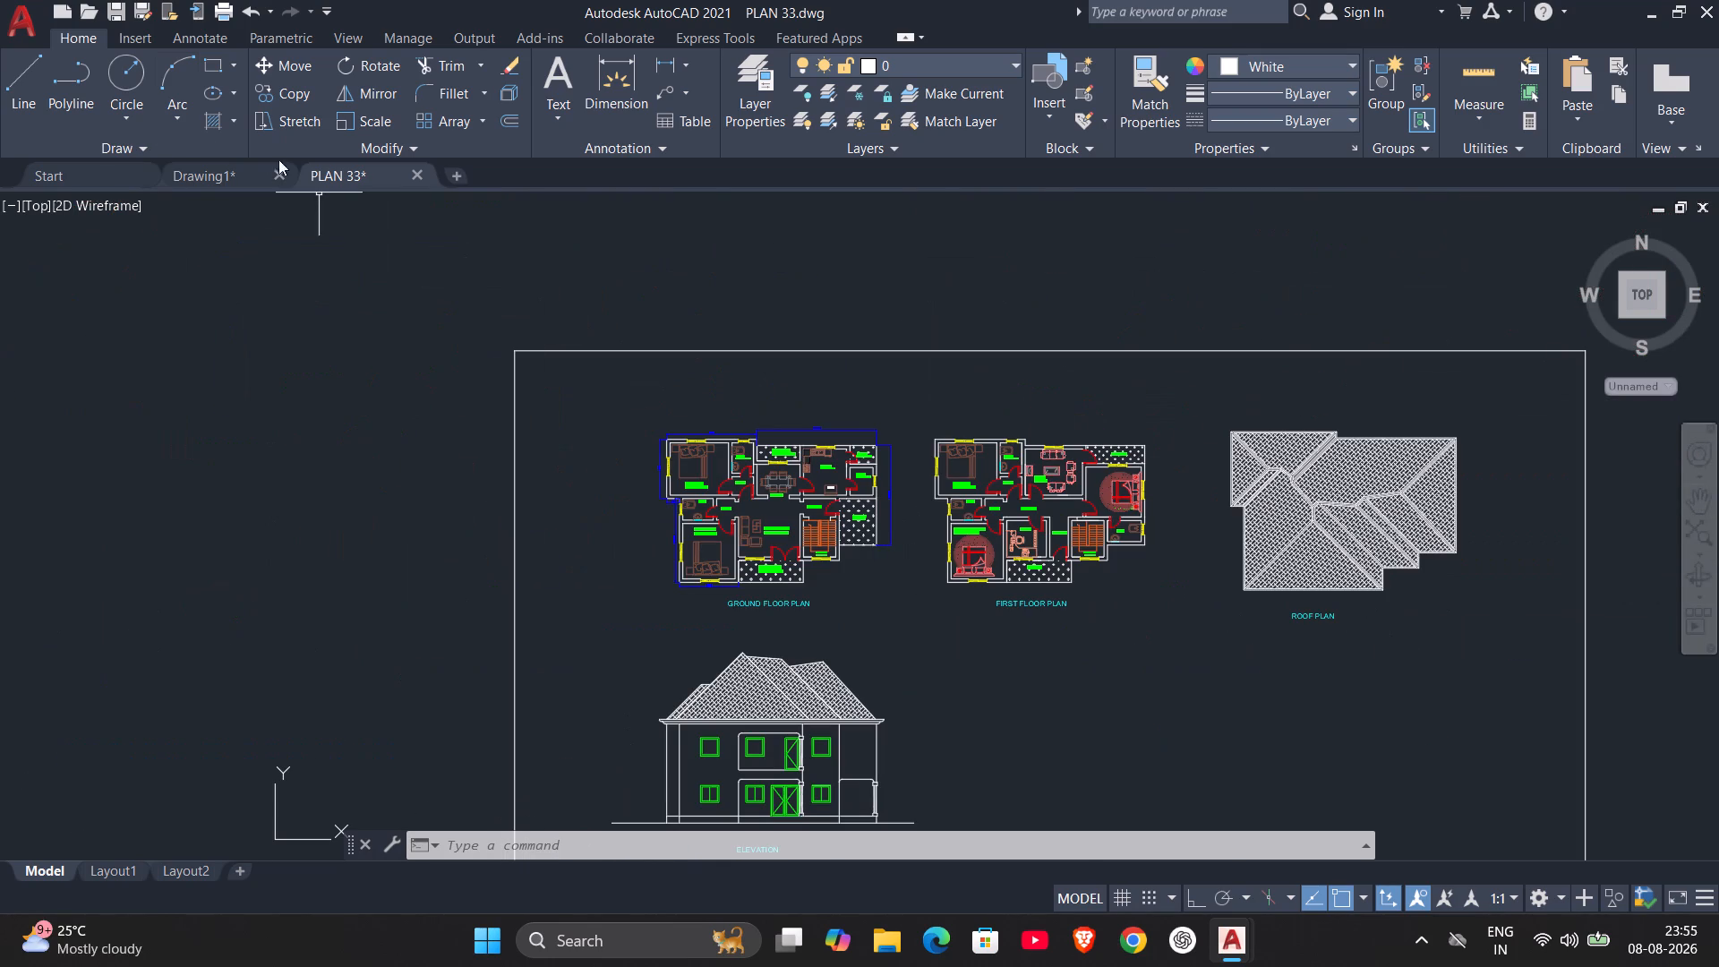
# Return to Drawing1 and draw a rectangle enclosing the whole house plan with a margin on all sides.
pyautogui.click(183, 176)
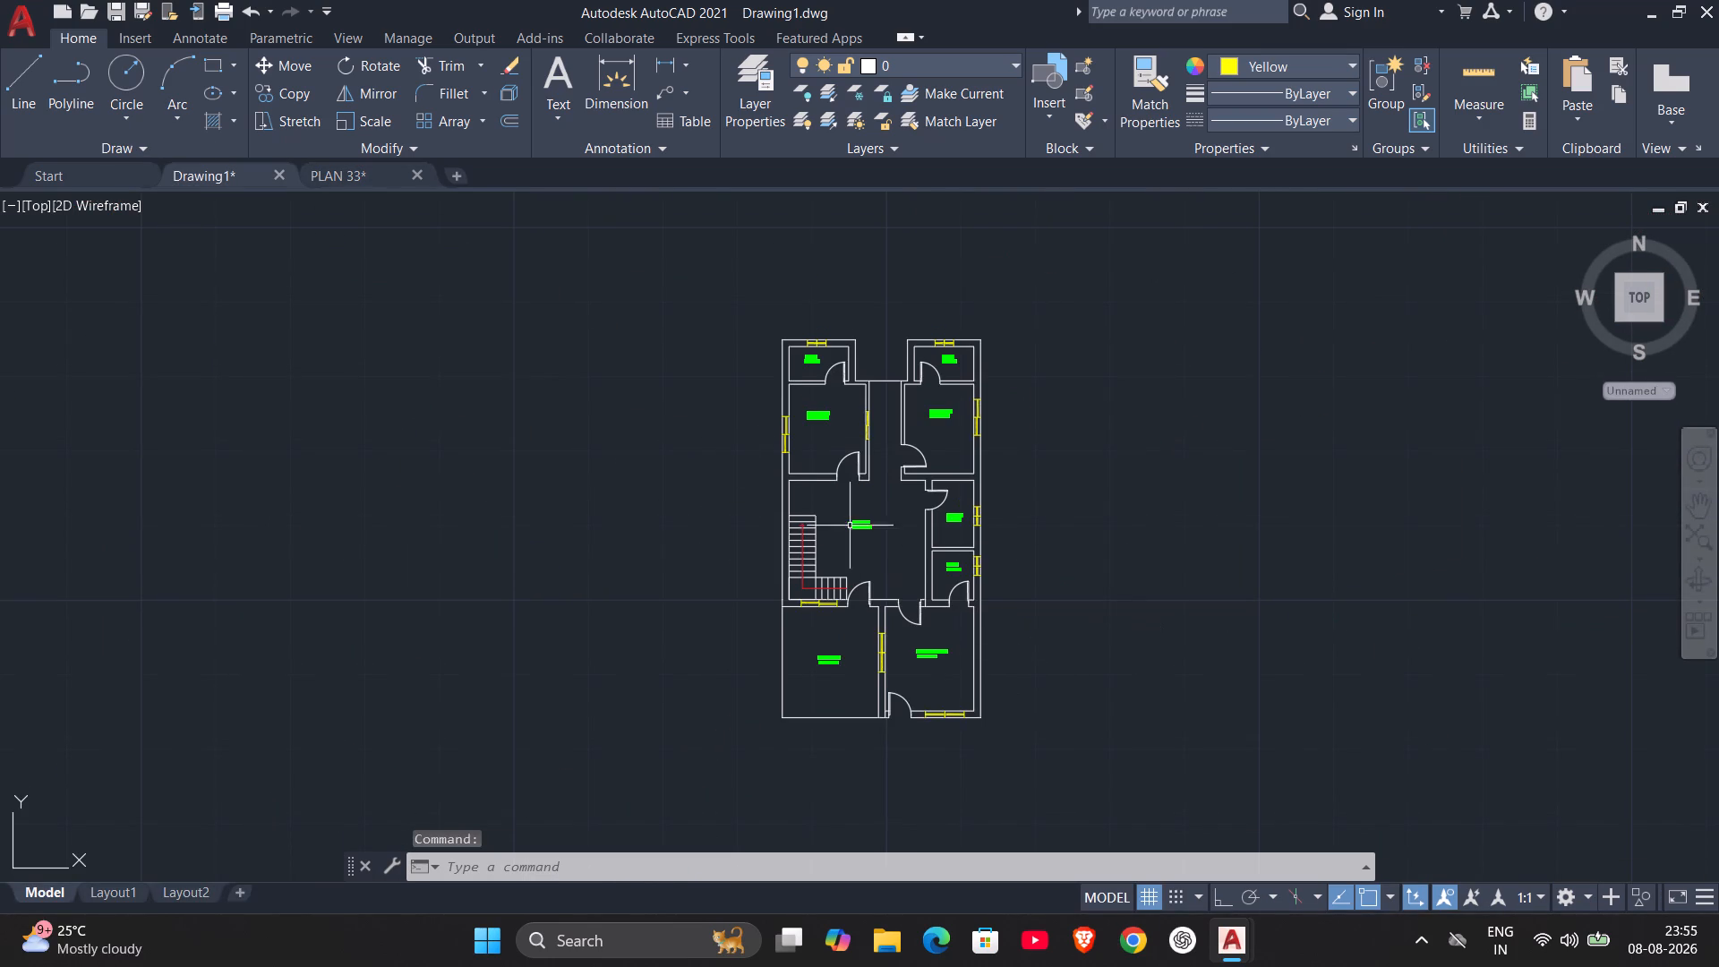
pyautogui.scroll(2, 850, 516)
pyautogui.scroll(-1, 869, 573)
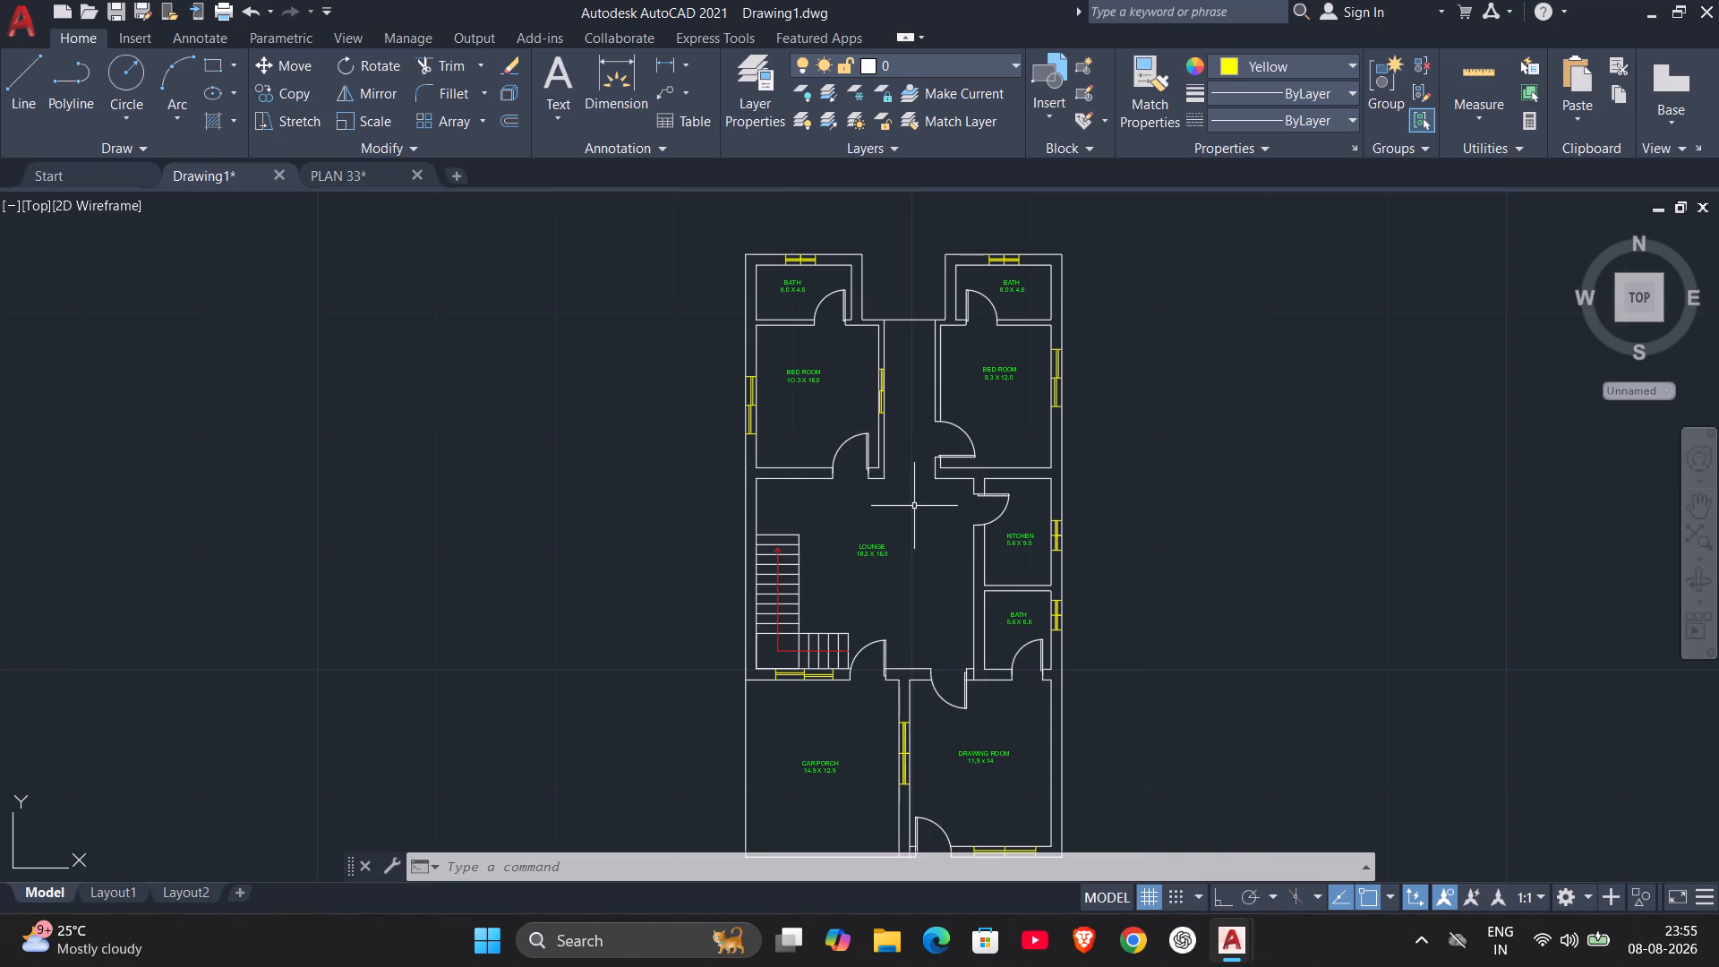
pyautogui.scroll(-1, 883, 485)
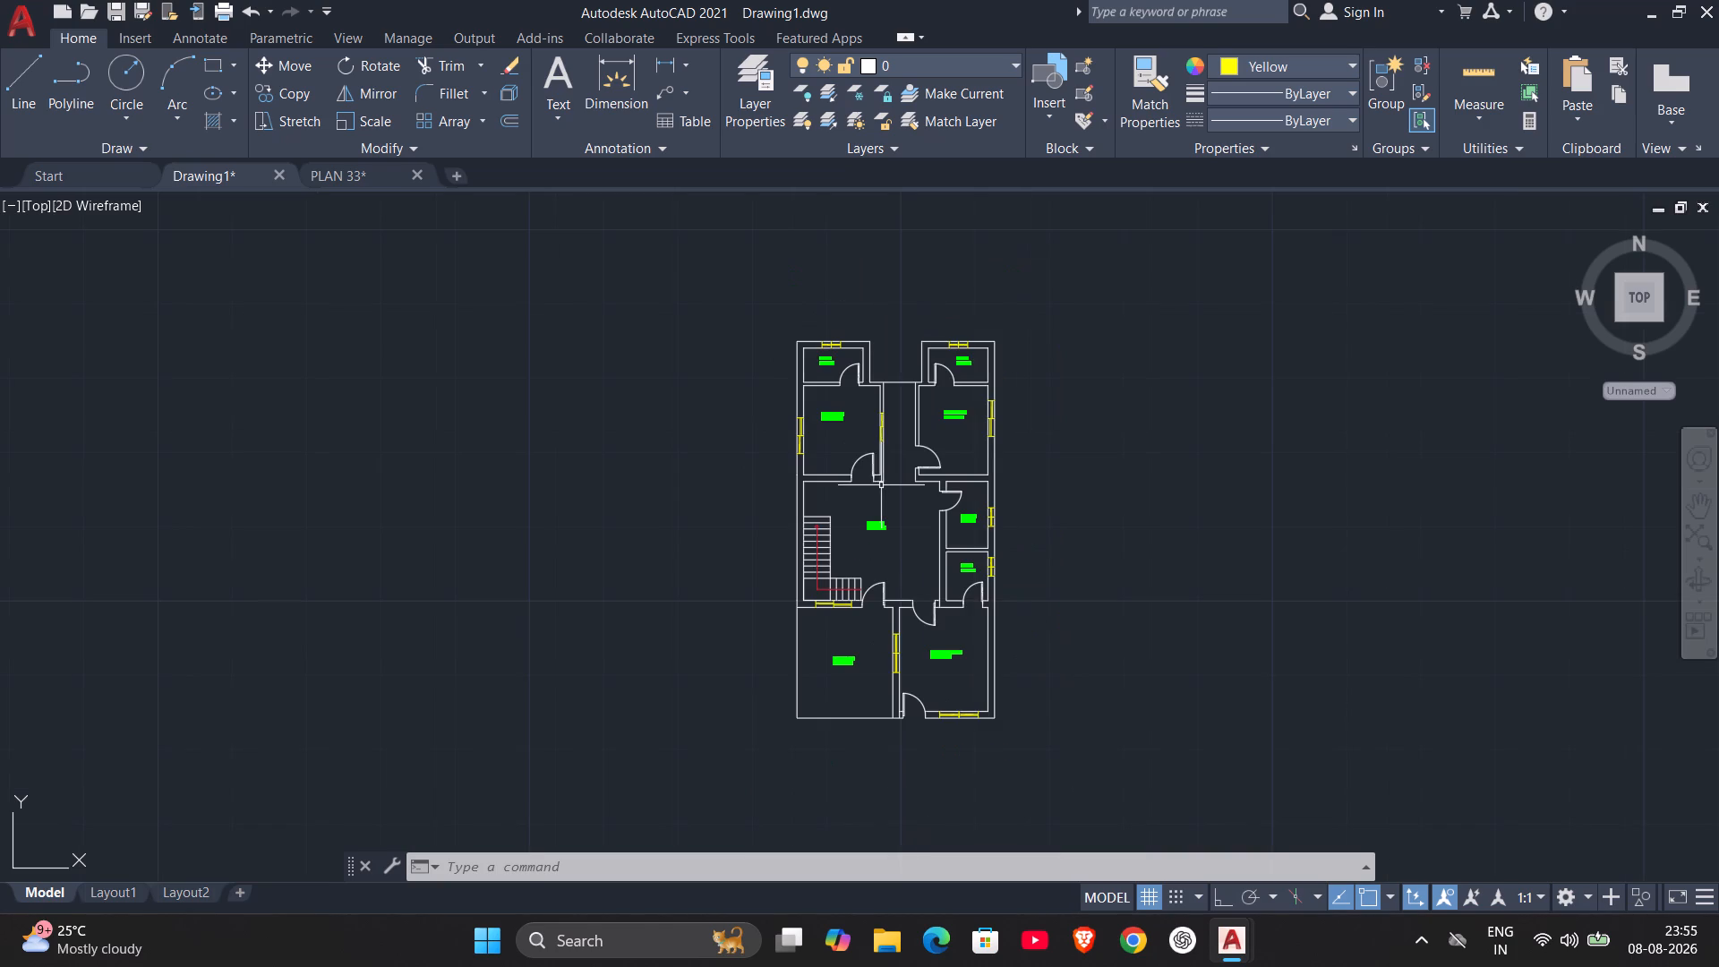
pyautogui.write('REC')
pyautogui.press('Return')
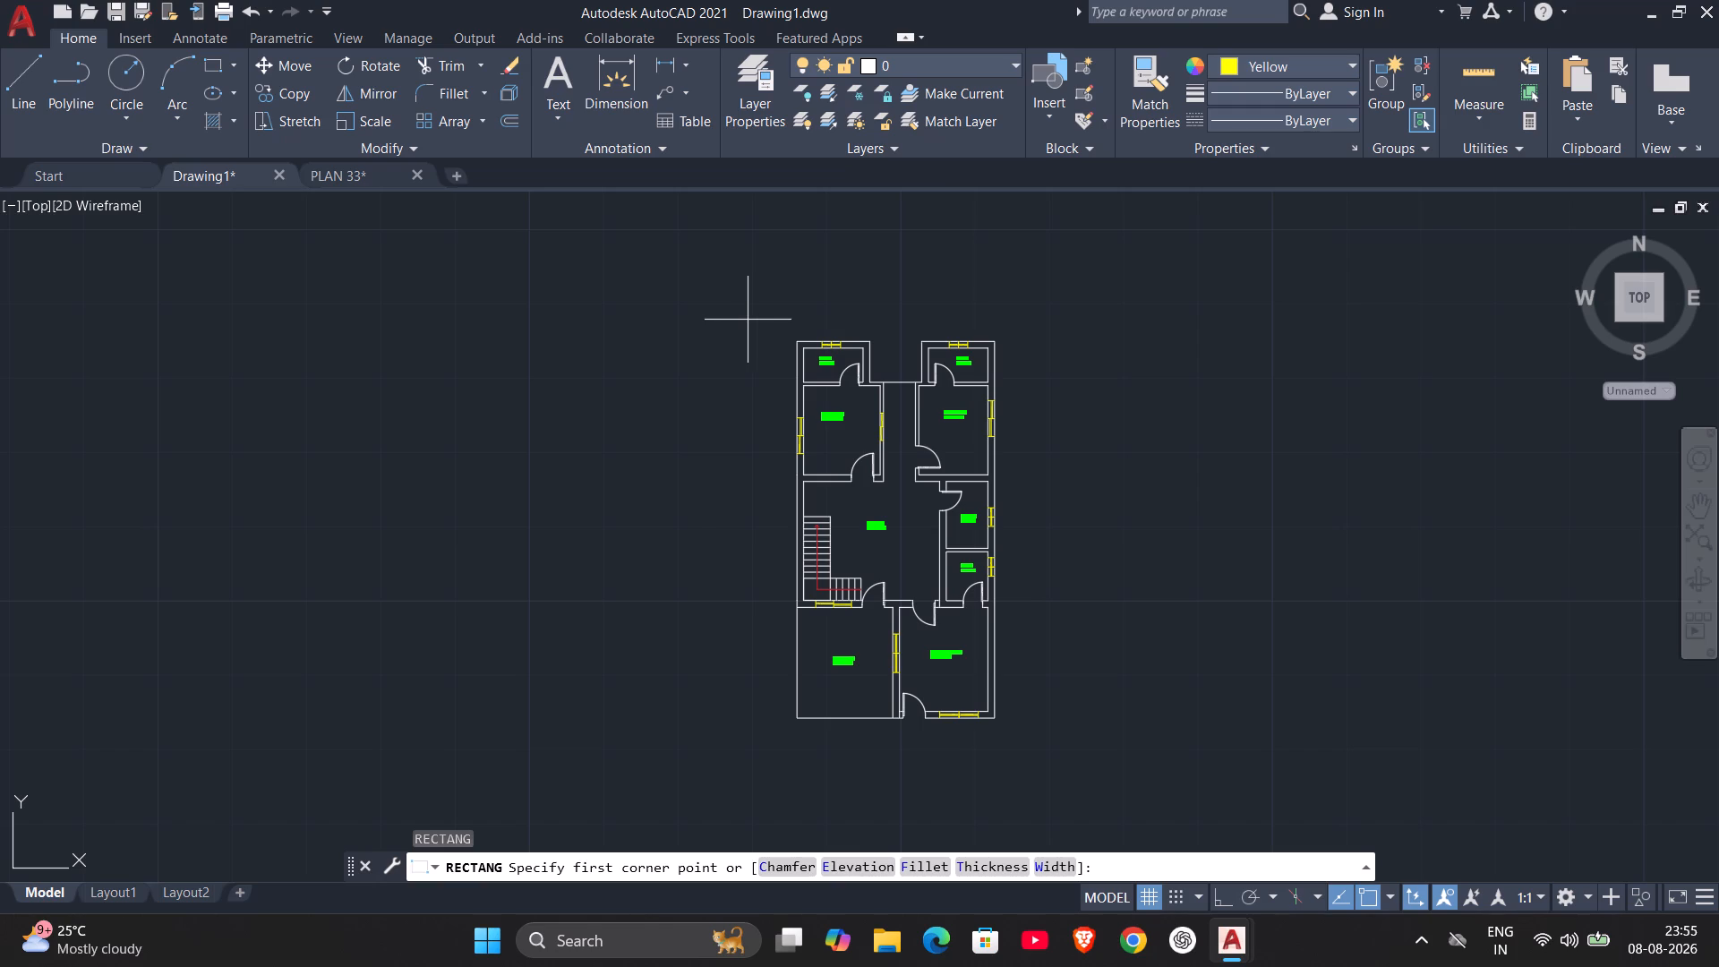
pyautogui.click(748, 320)
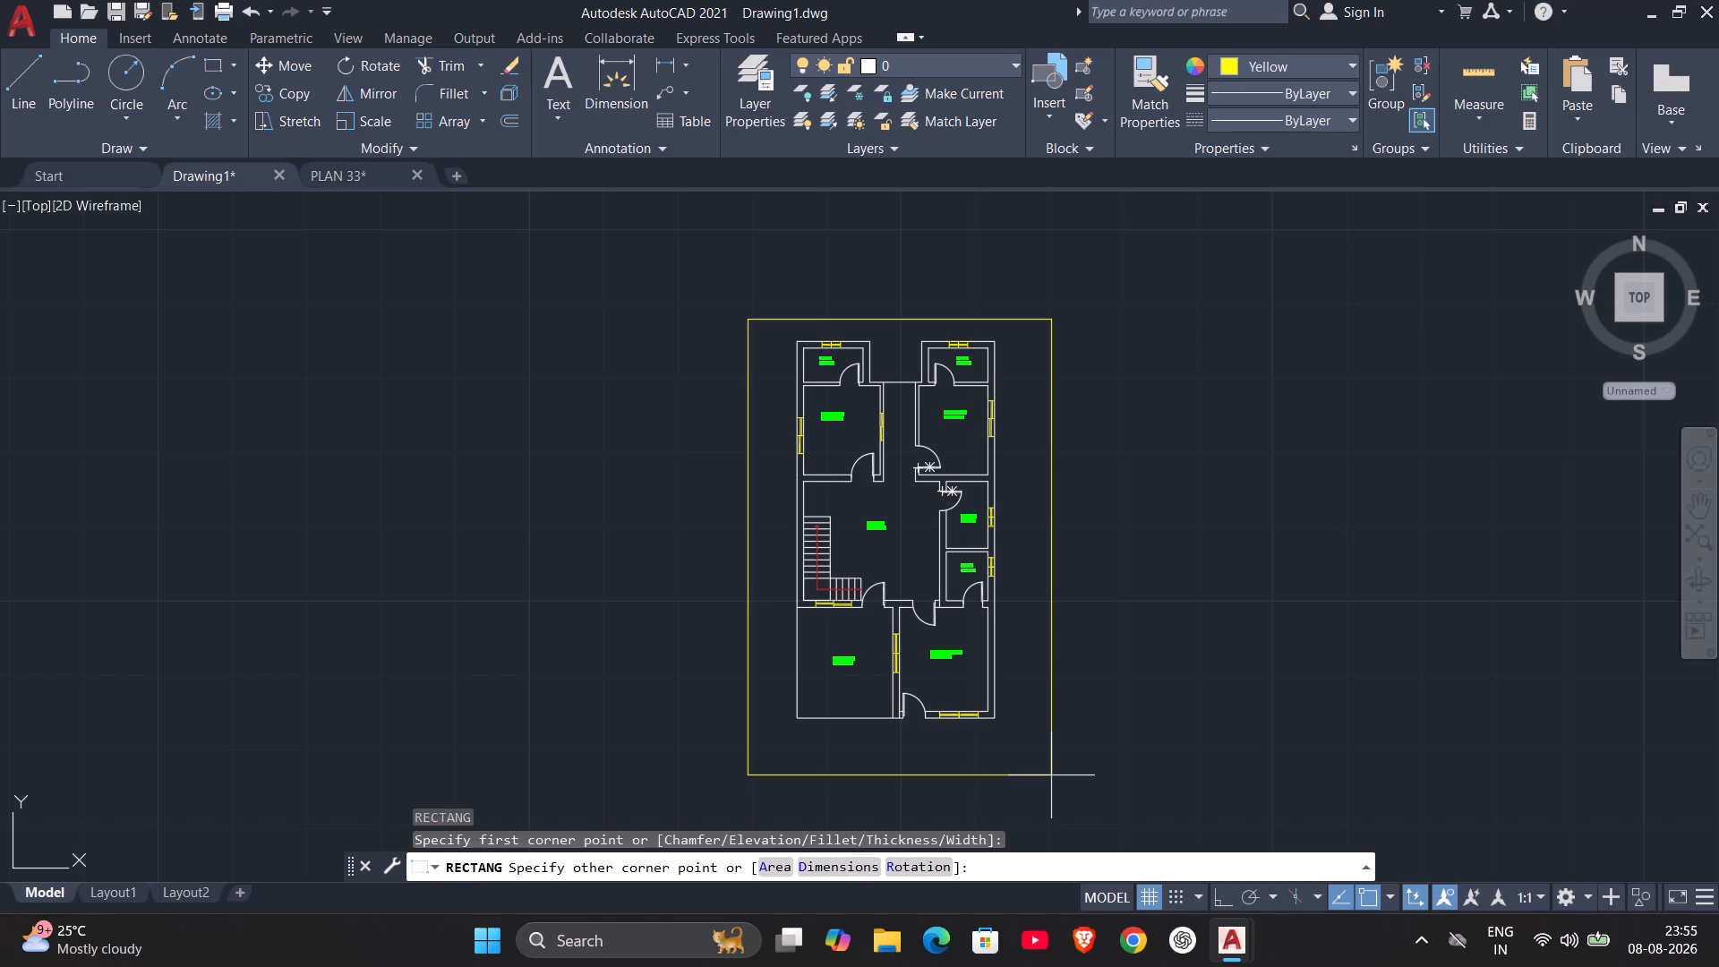
pyautogui.click(1051, 775)
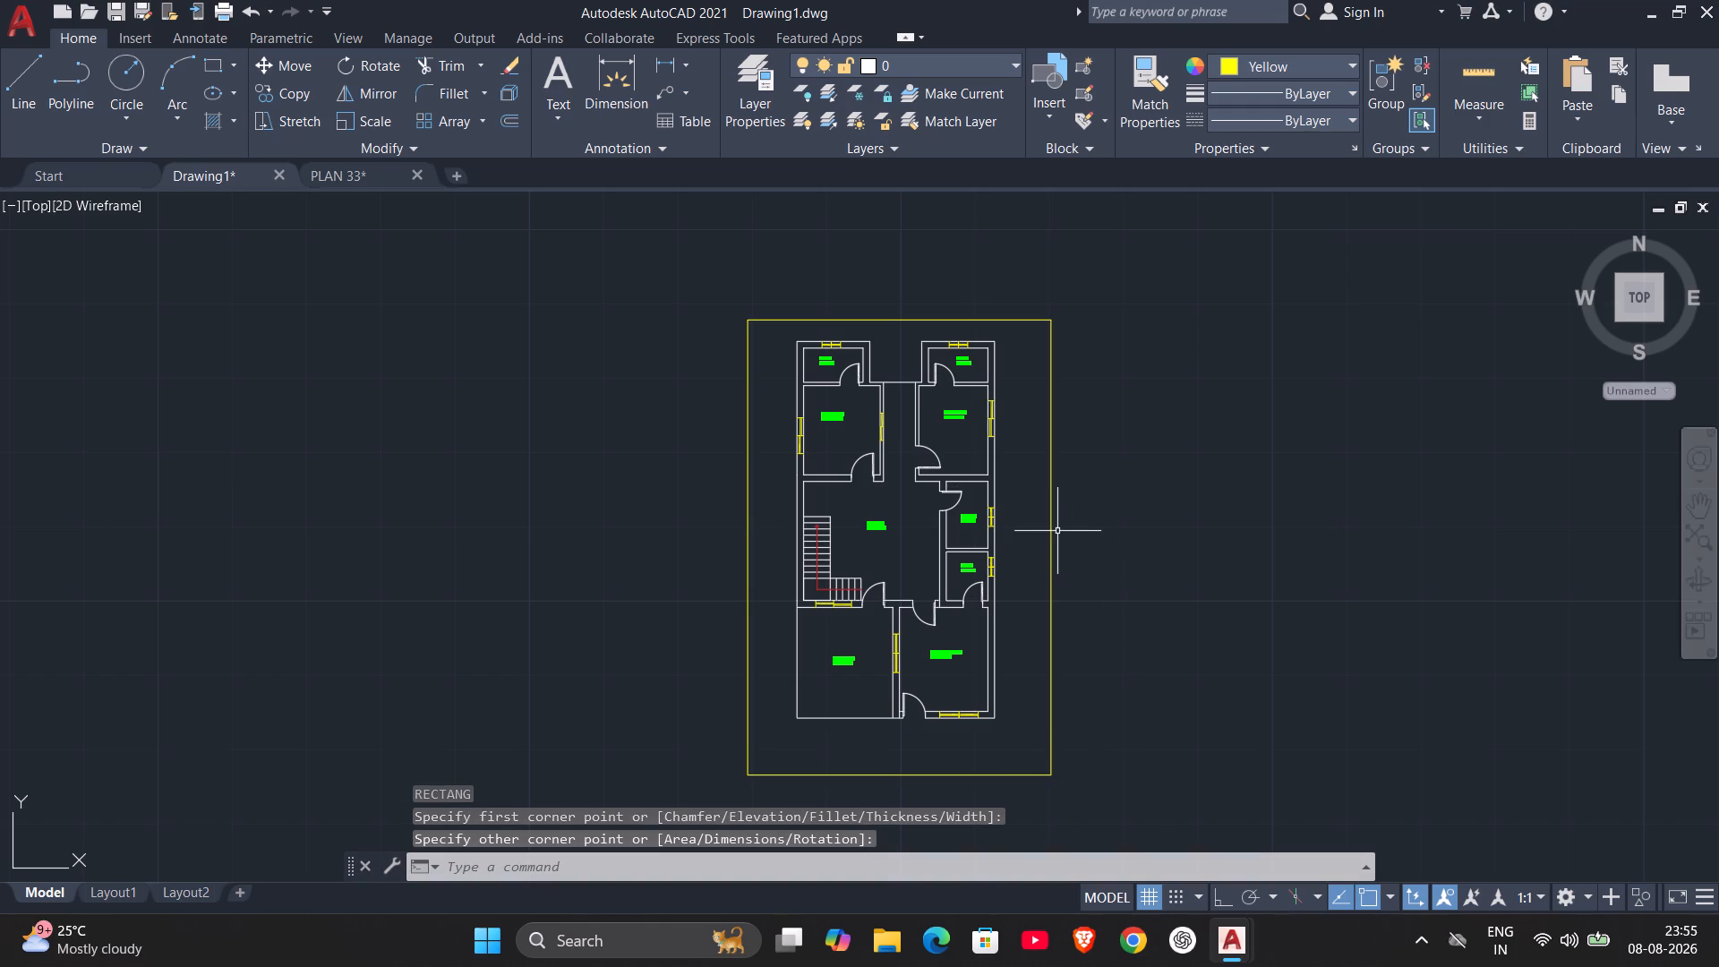
# Change the colour of the enclosing rectangle to red 205,32,39.
pyautogui.click(1051, 525)
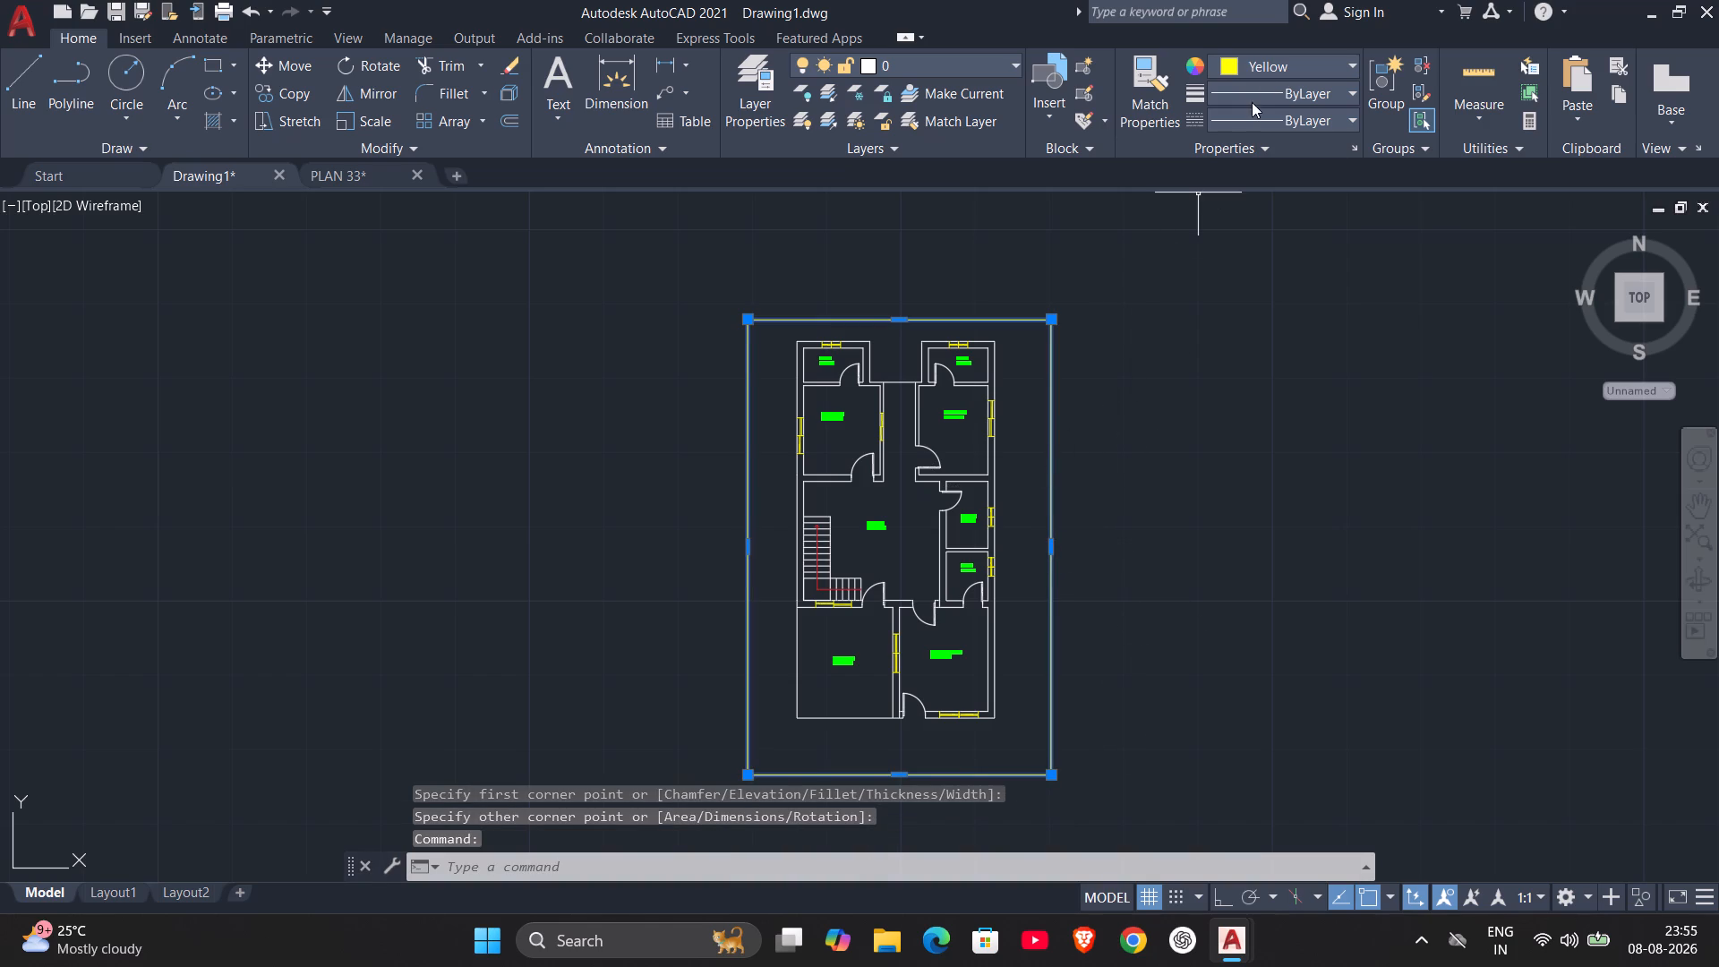
pyautogui.click(1276, 59)
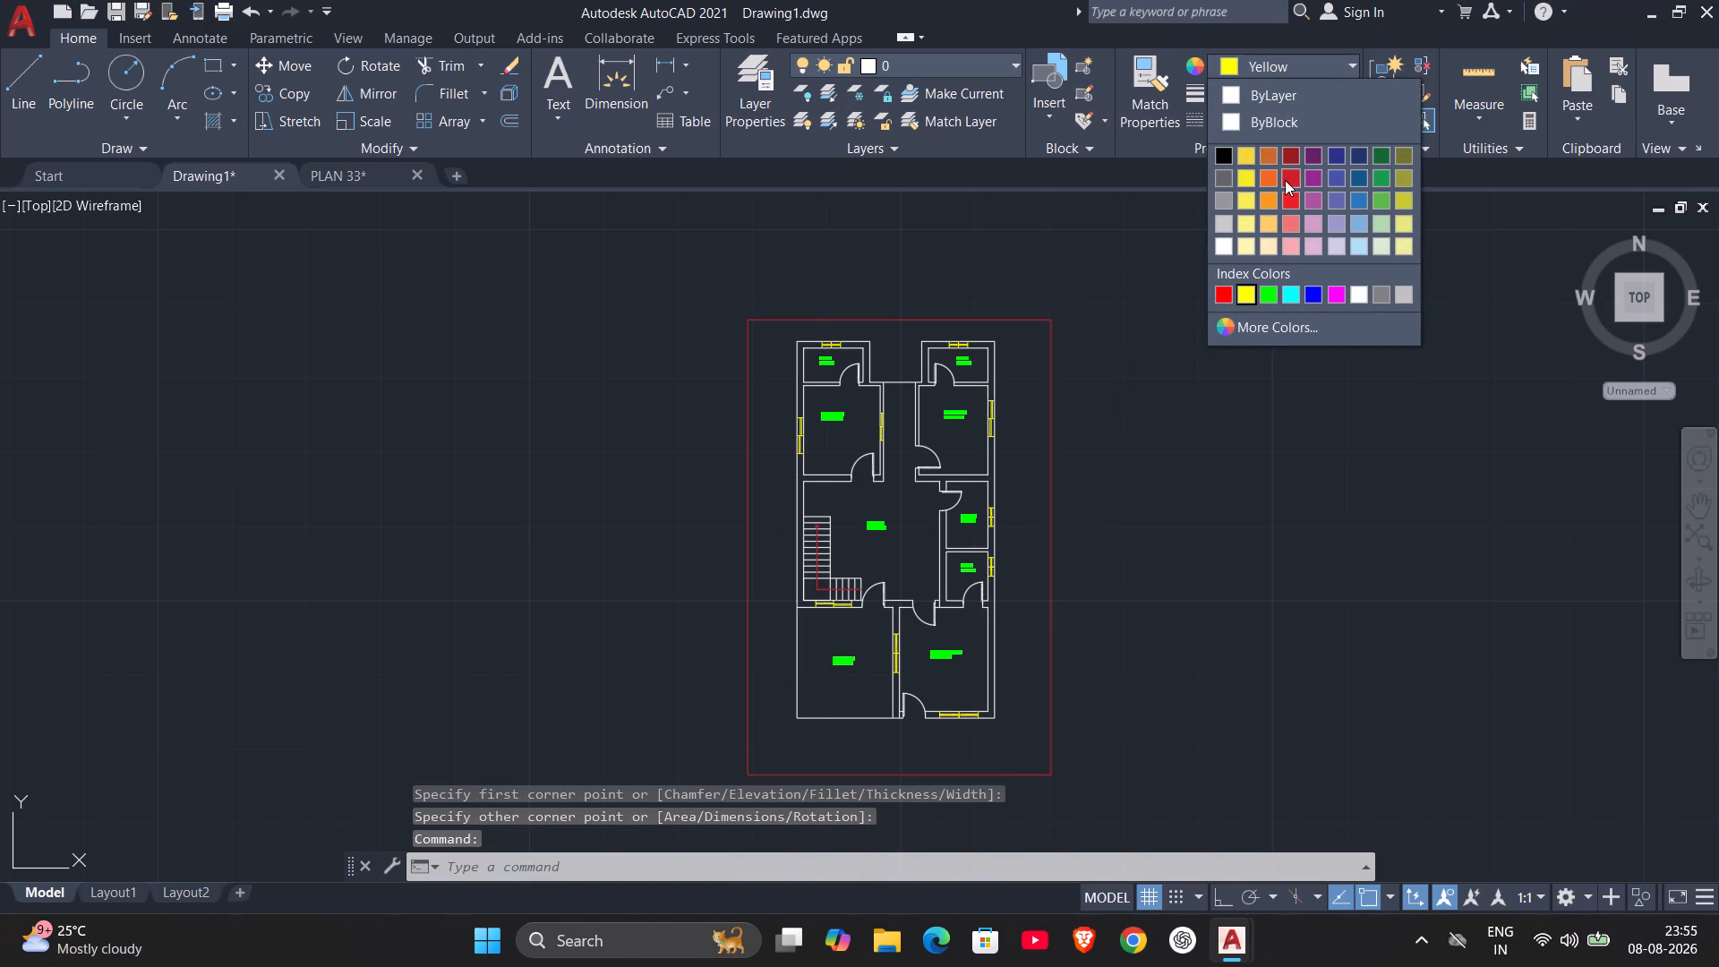
pyautogui.click(1286, 179)
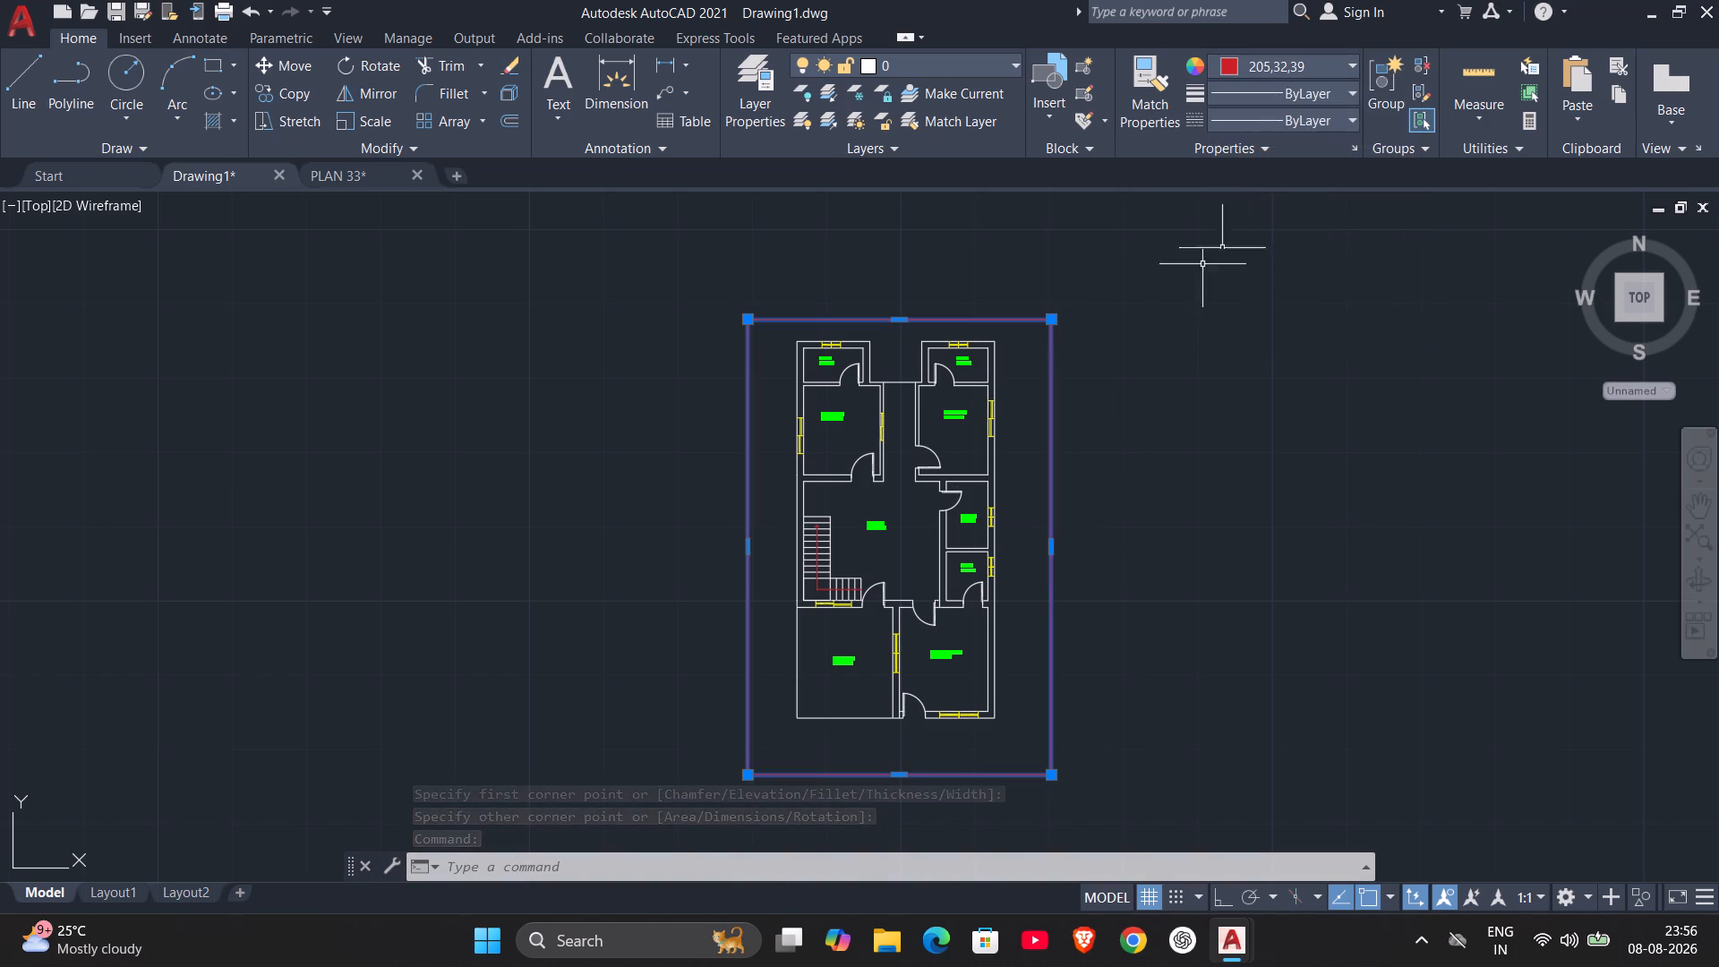
pyautogui.press('Escape')
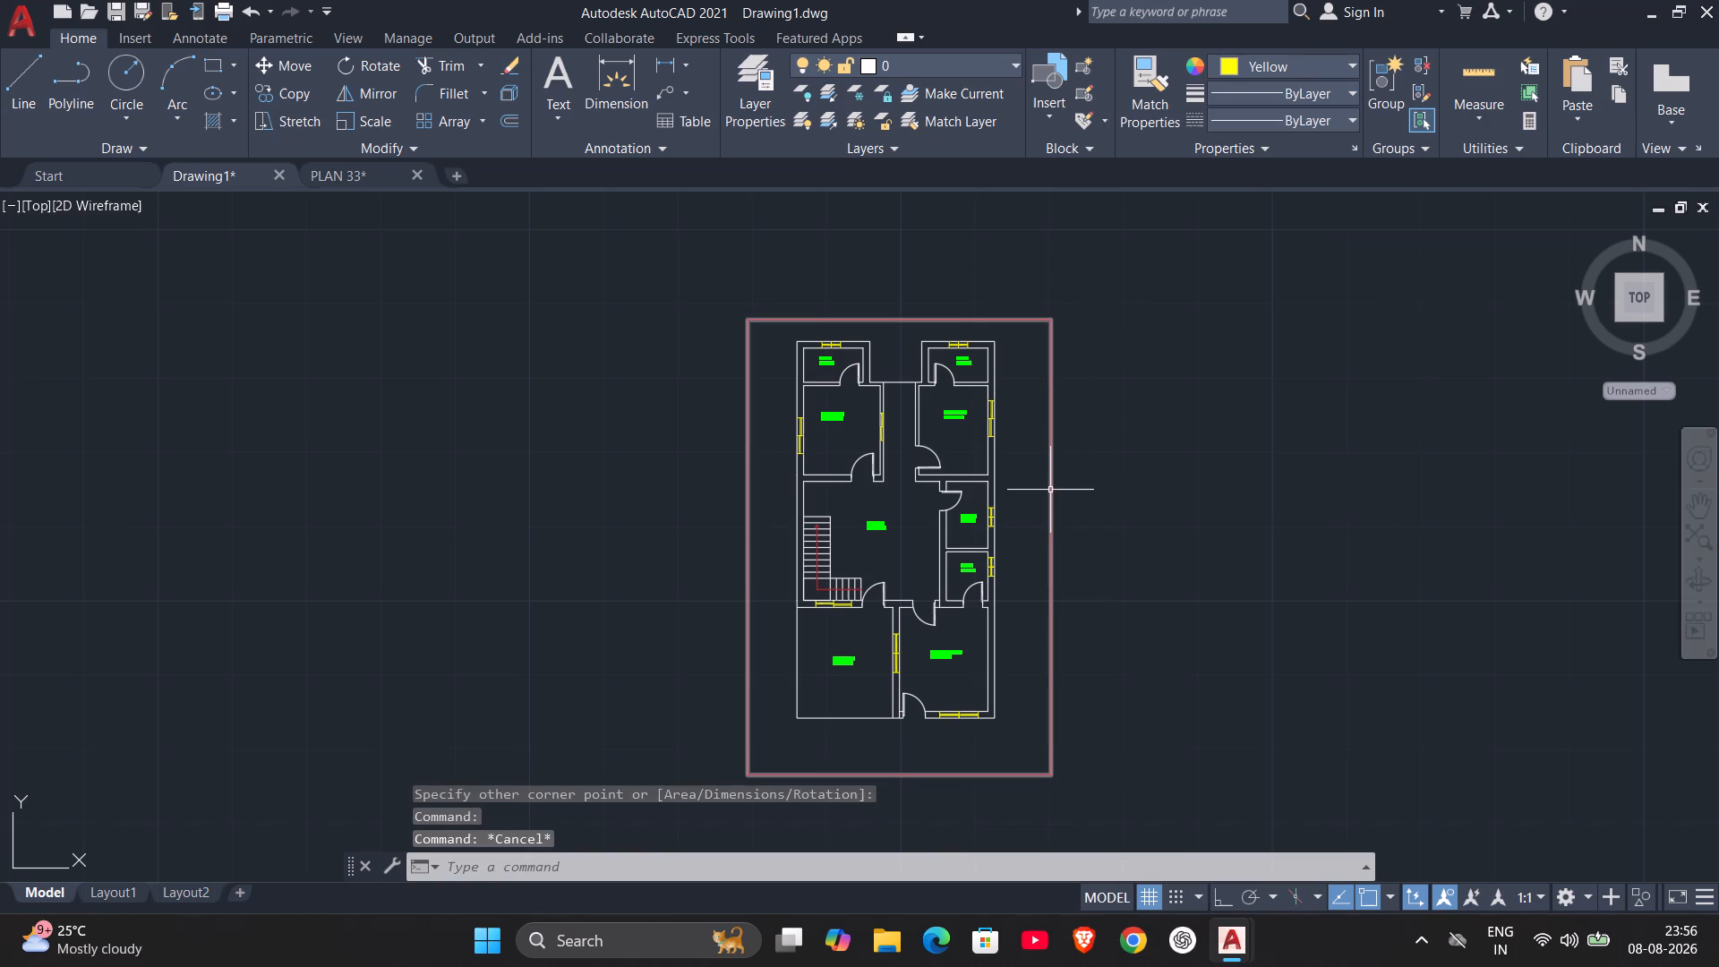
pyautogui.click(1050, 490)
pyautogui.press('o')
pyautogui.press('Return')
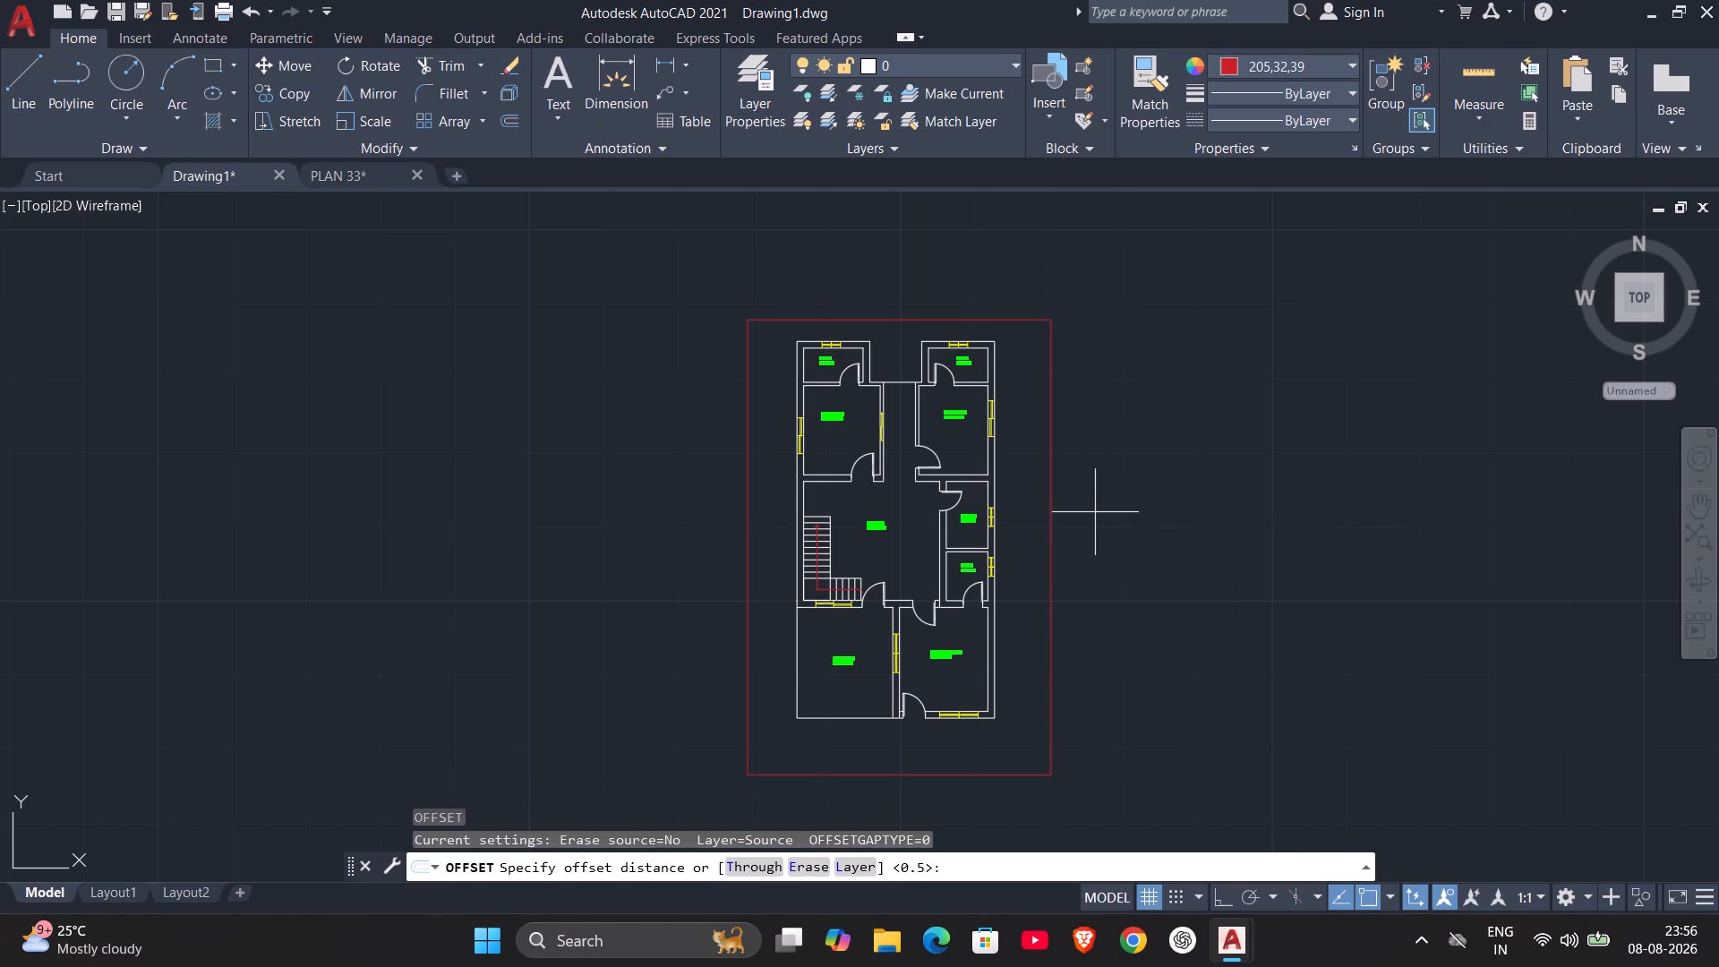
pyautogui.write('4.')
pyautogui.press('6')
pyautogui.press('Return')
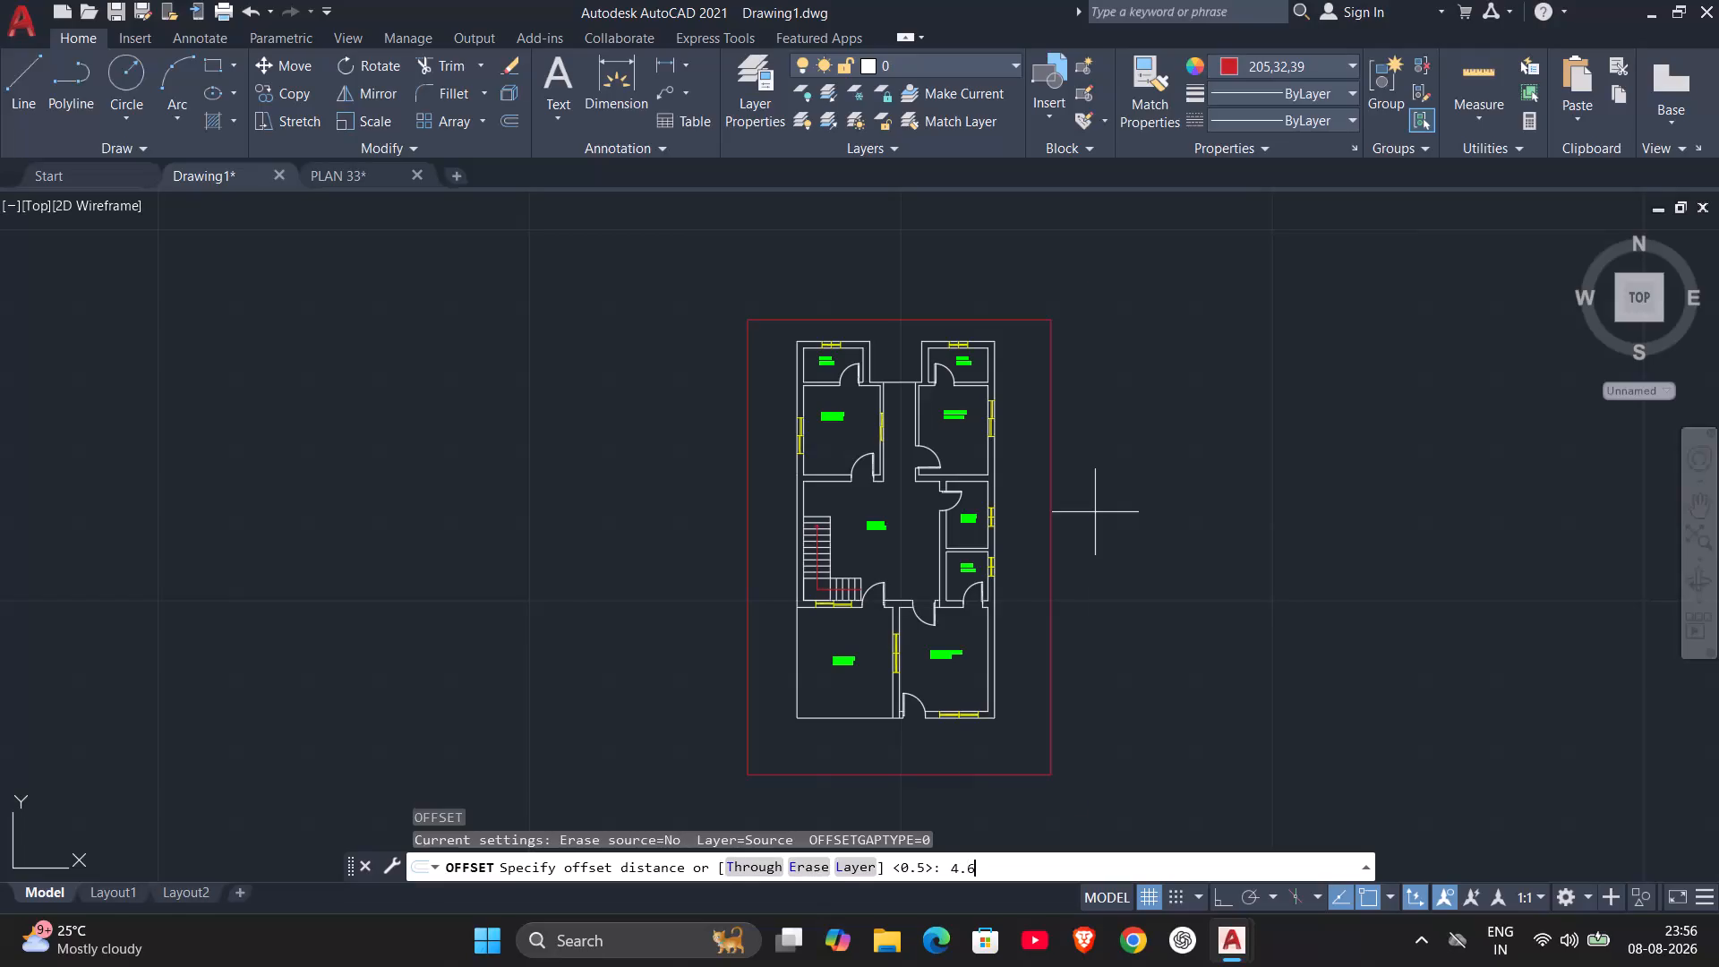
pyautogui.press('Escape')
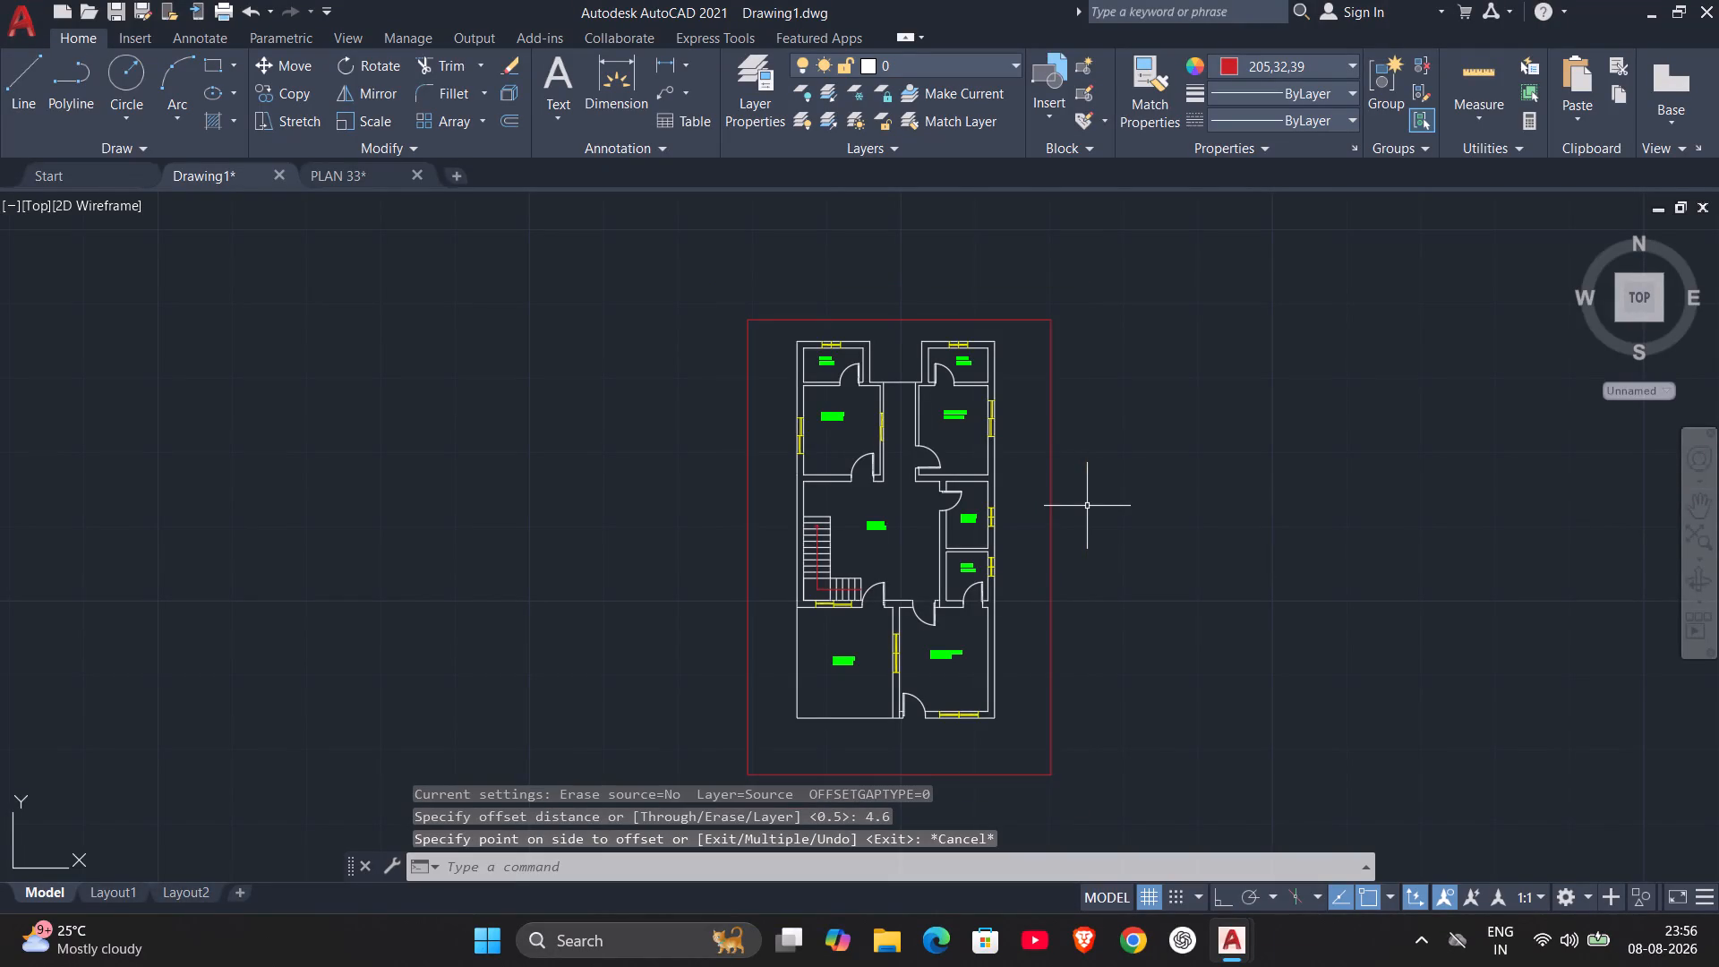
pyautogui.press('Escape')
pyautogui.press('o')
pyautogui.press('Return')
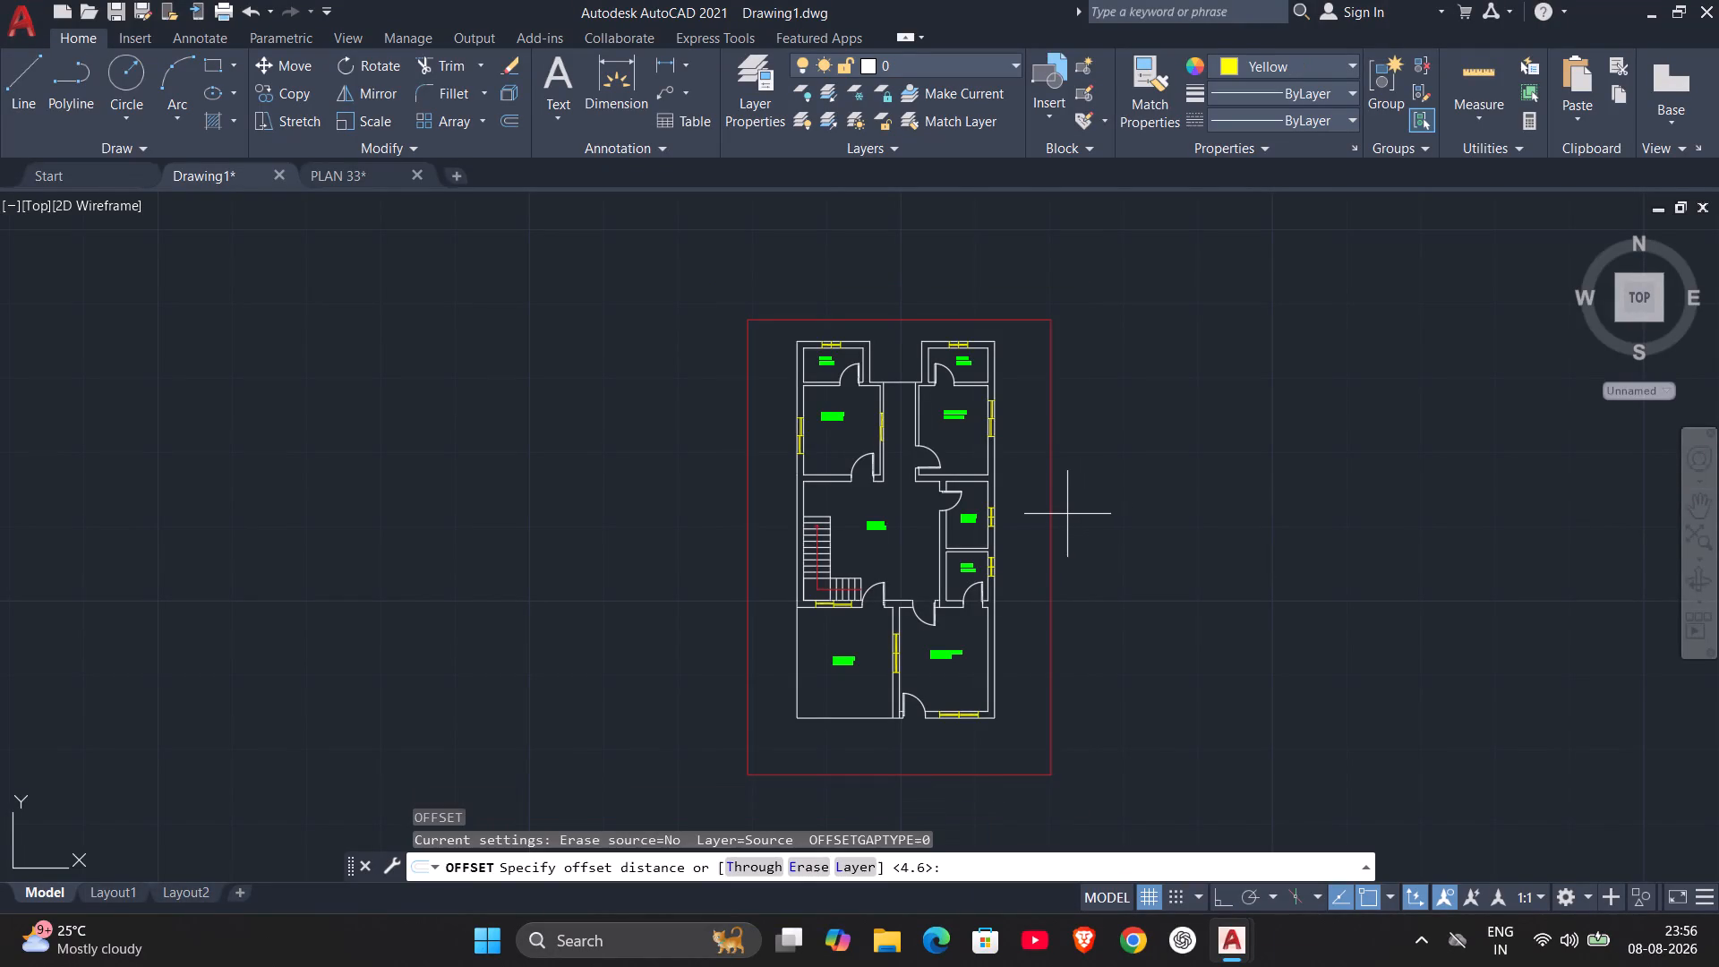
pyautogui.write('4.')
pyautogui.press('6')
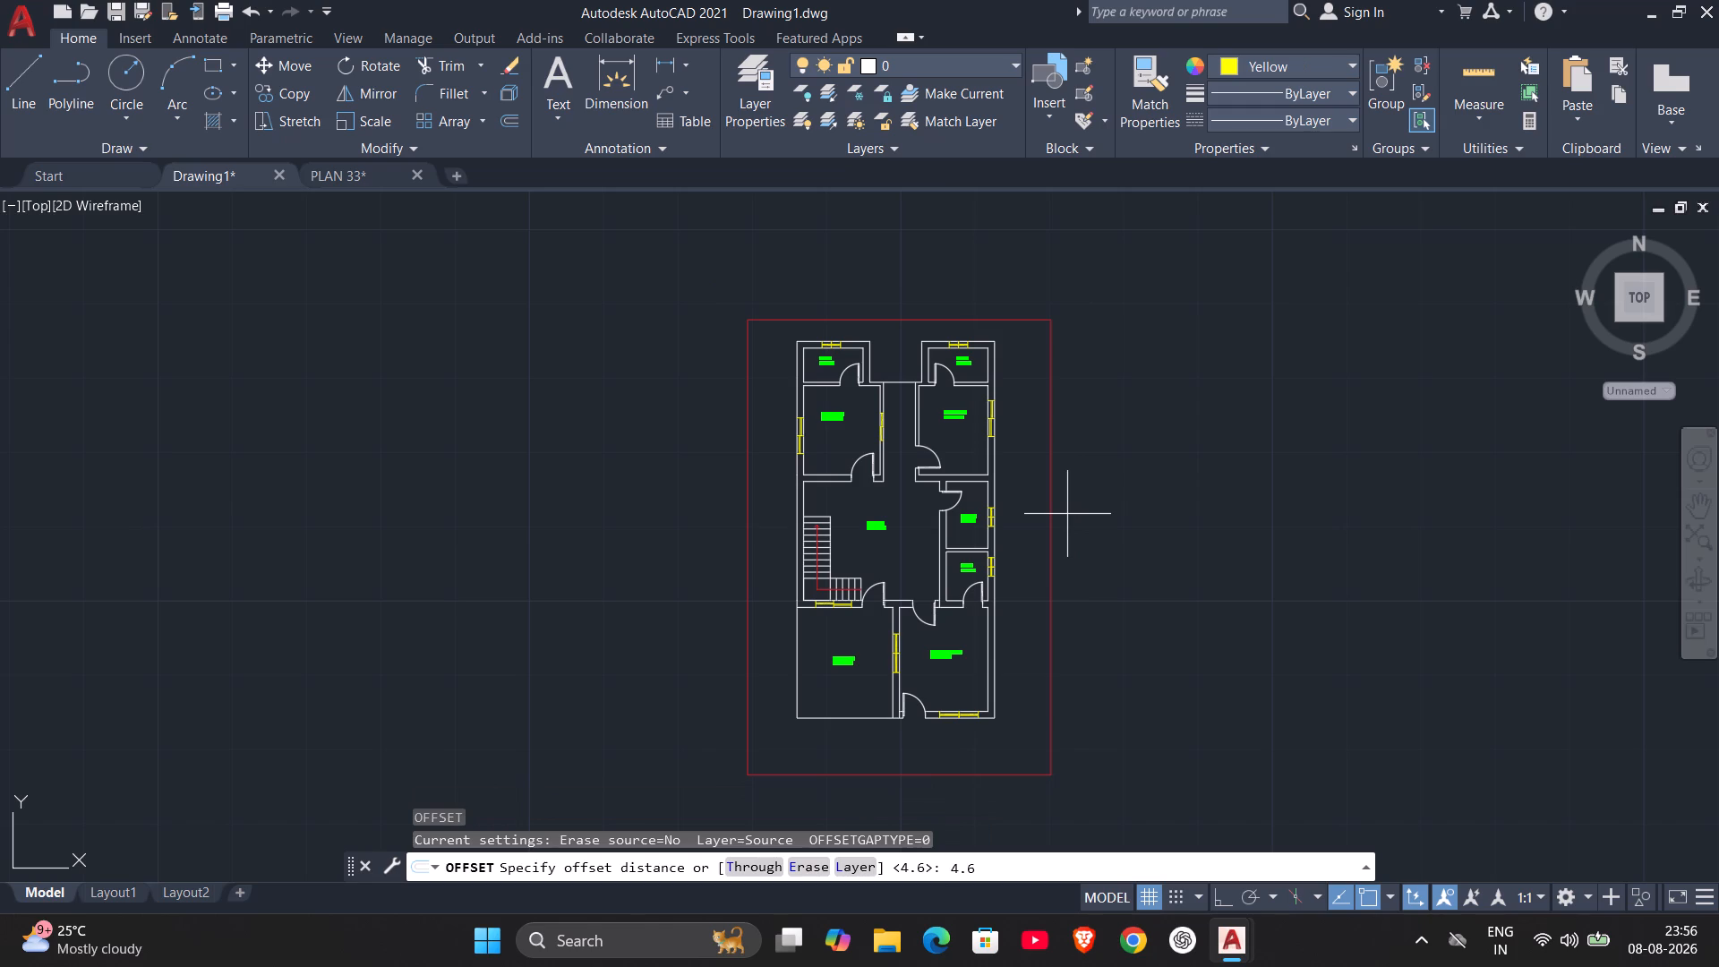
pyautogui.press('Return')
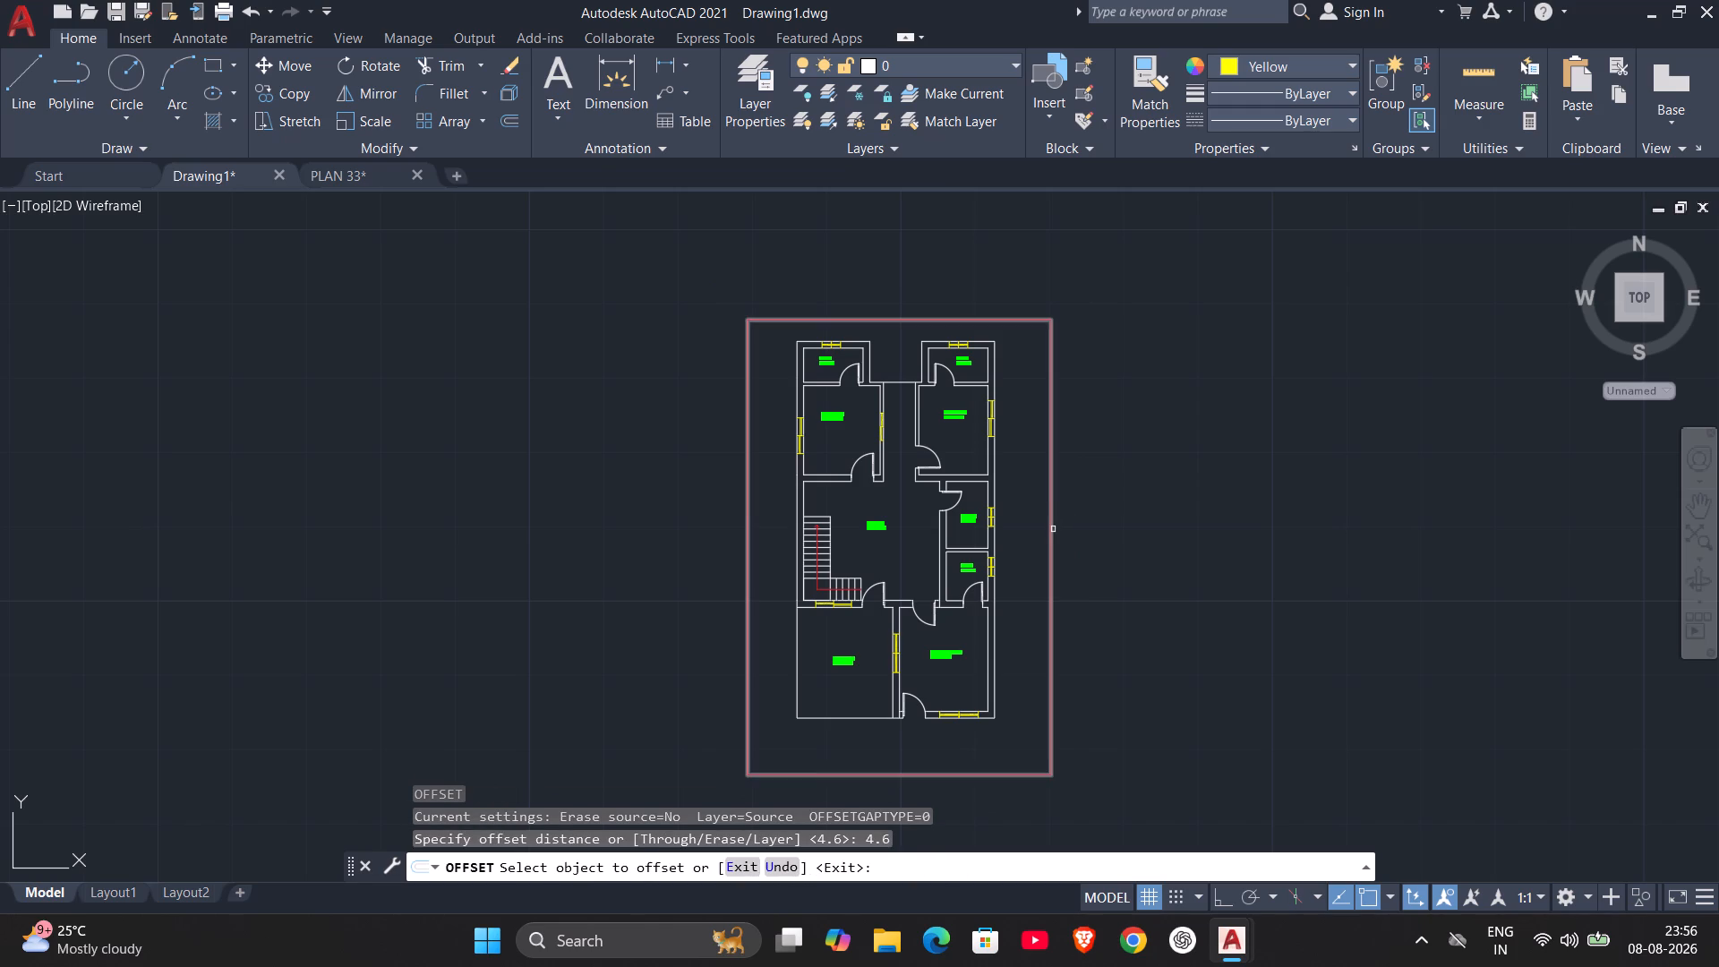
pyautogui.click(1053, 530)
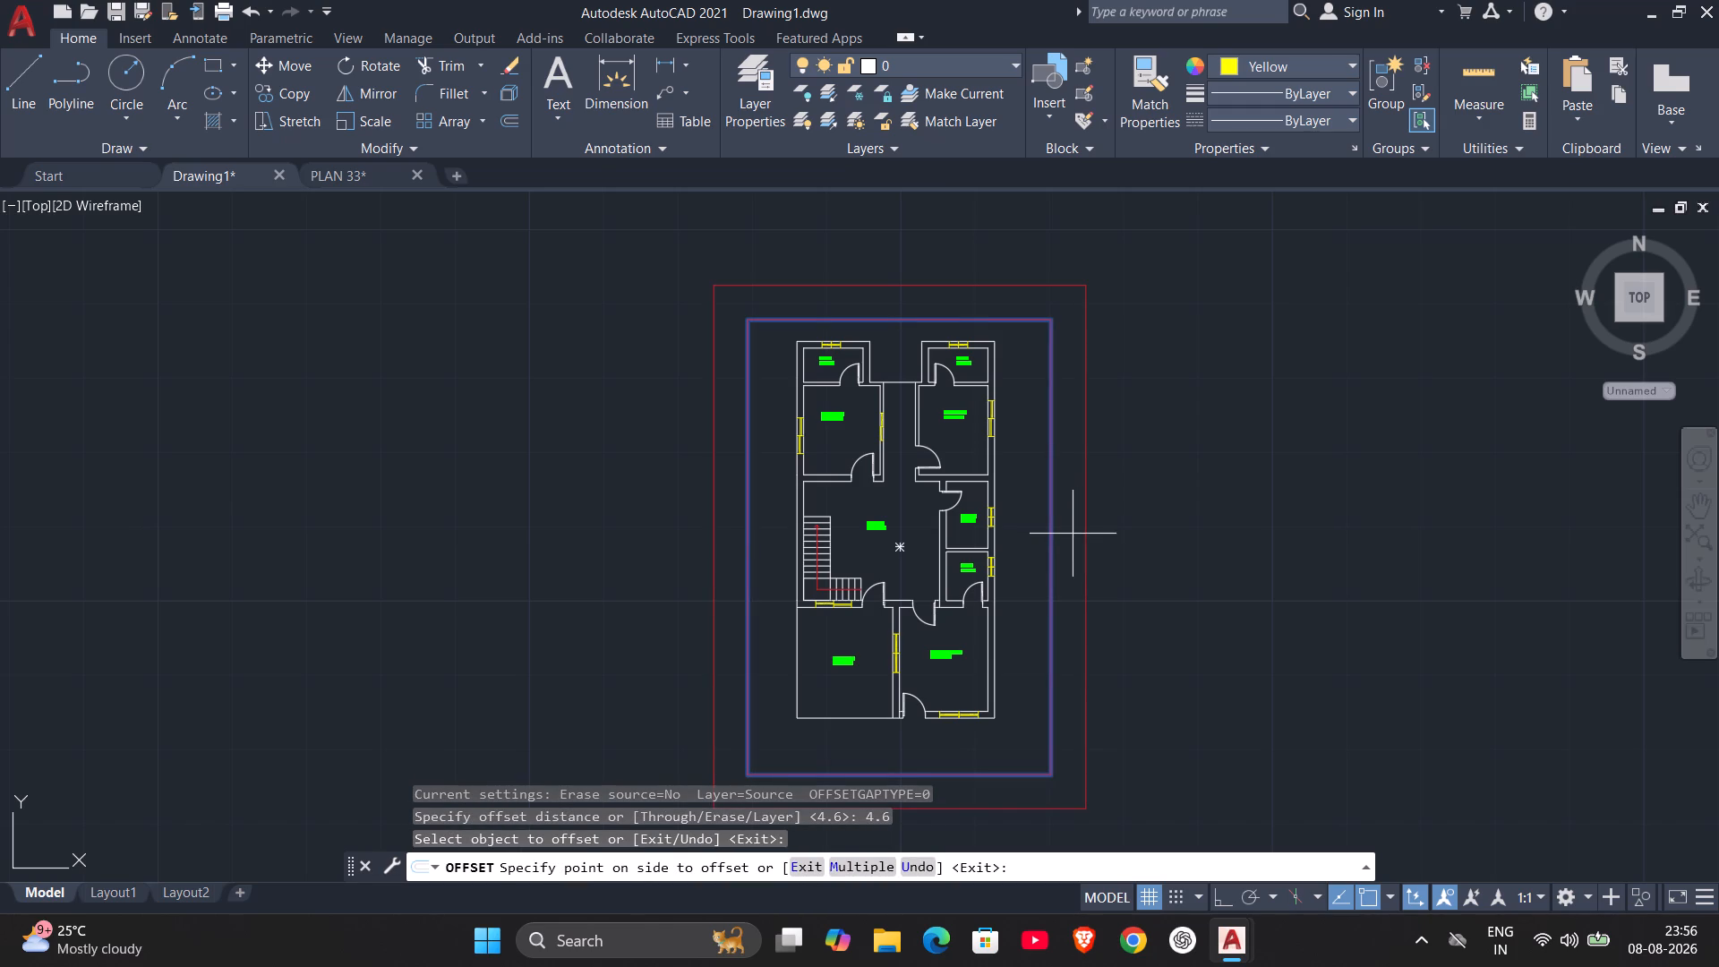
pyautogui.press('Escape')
# Offset the red enclosing rectangle outward by 0.9 to form a double-line border.
pyautogui.scroll(1, 1060, 535)
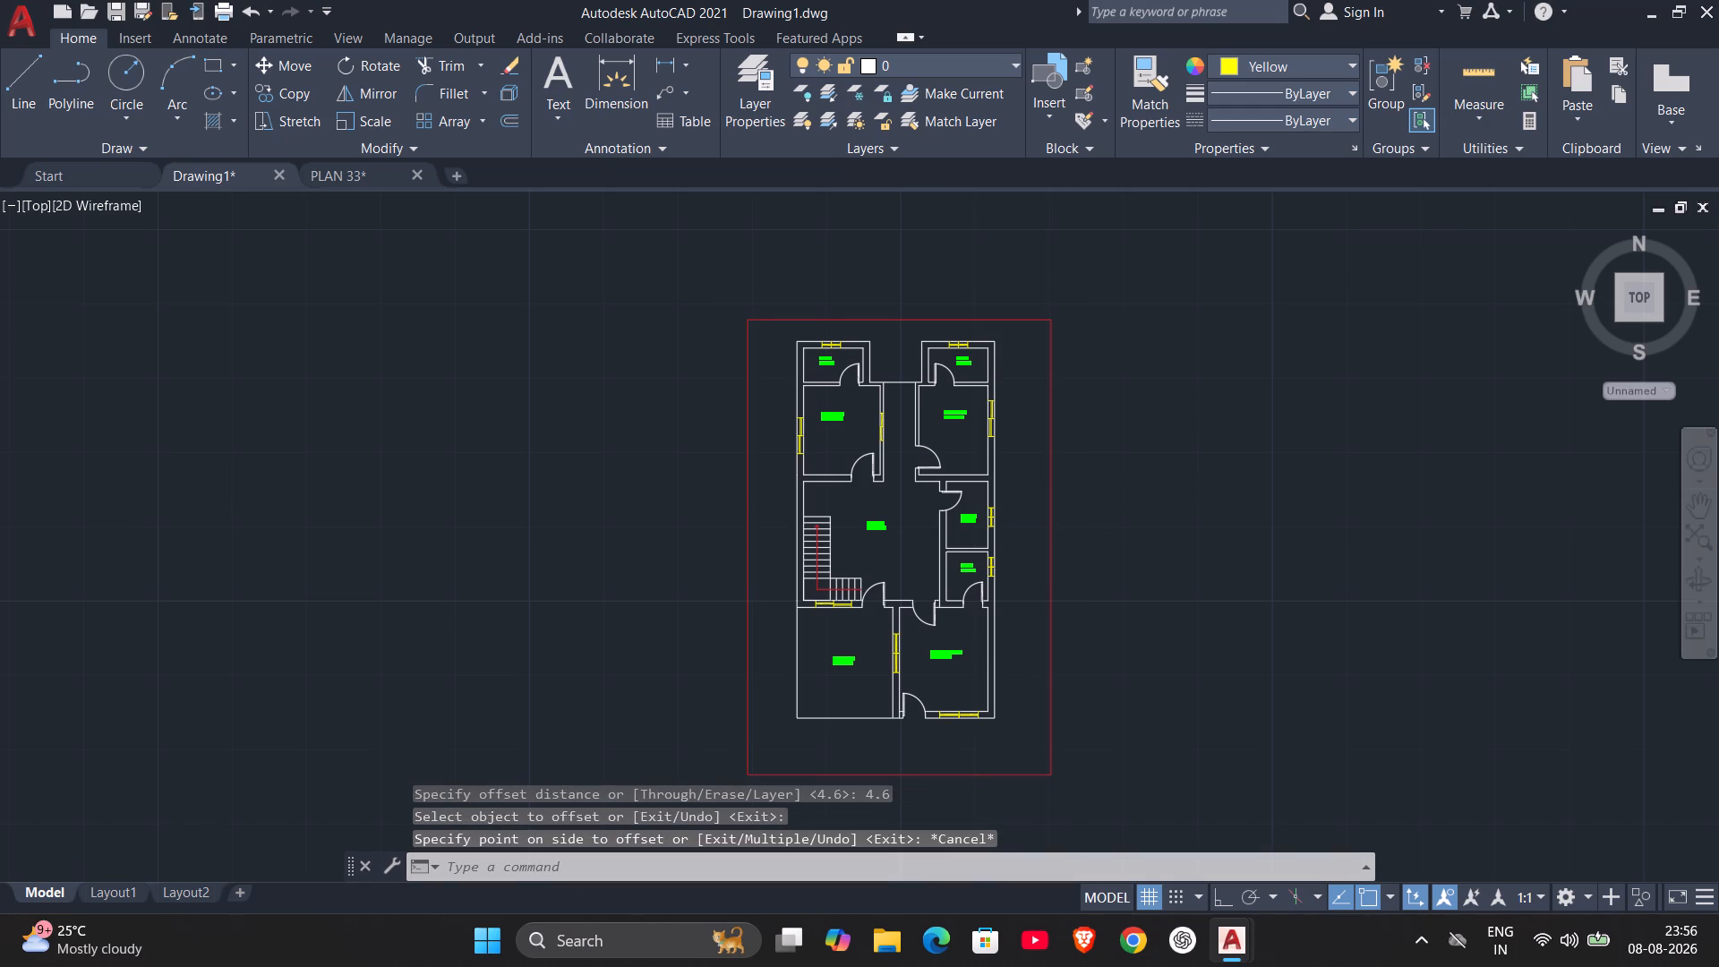
pyautogui.press('o')
pyautogui.press('Return')
pyautogui.press('.')
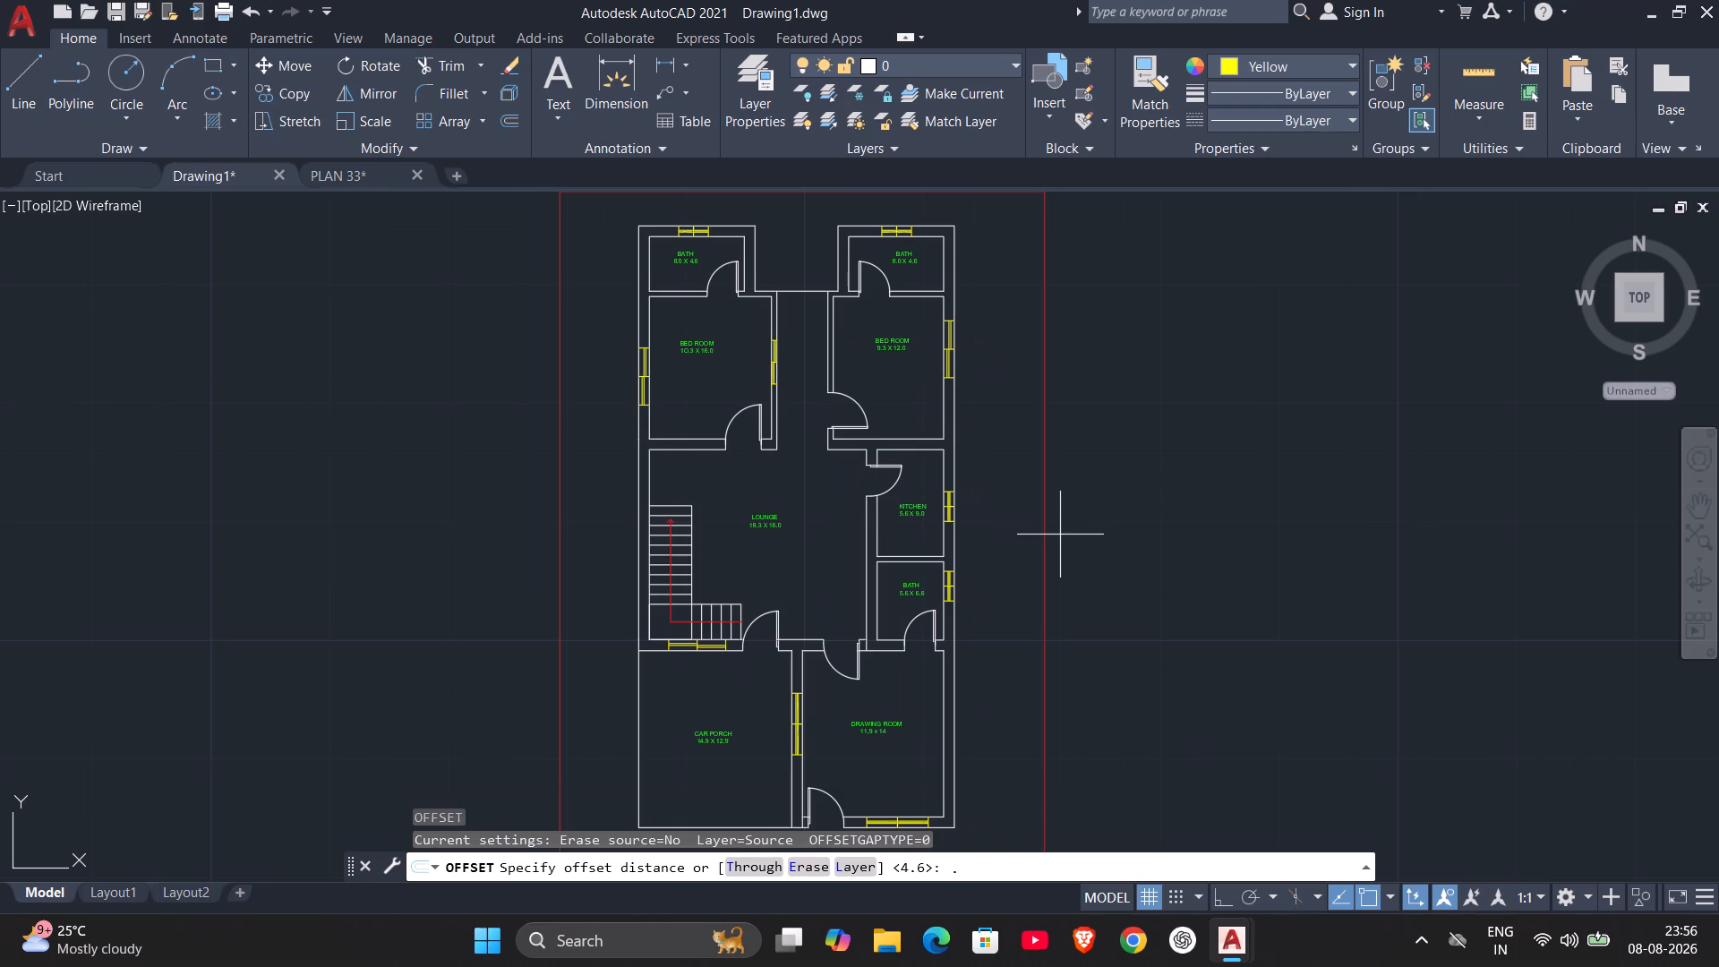
pyautogui.press('5')
pyautogui.press('BackSpace')
pyautogui.press('9')
pyautogui.press('Return')
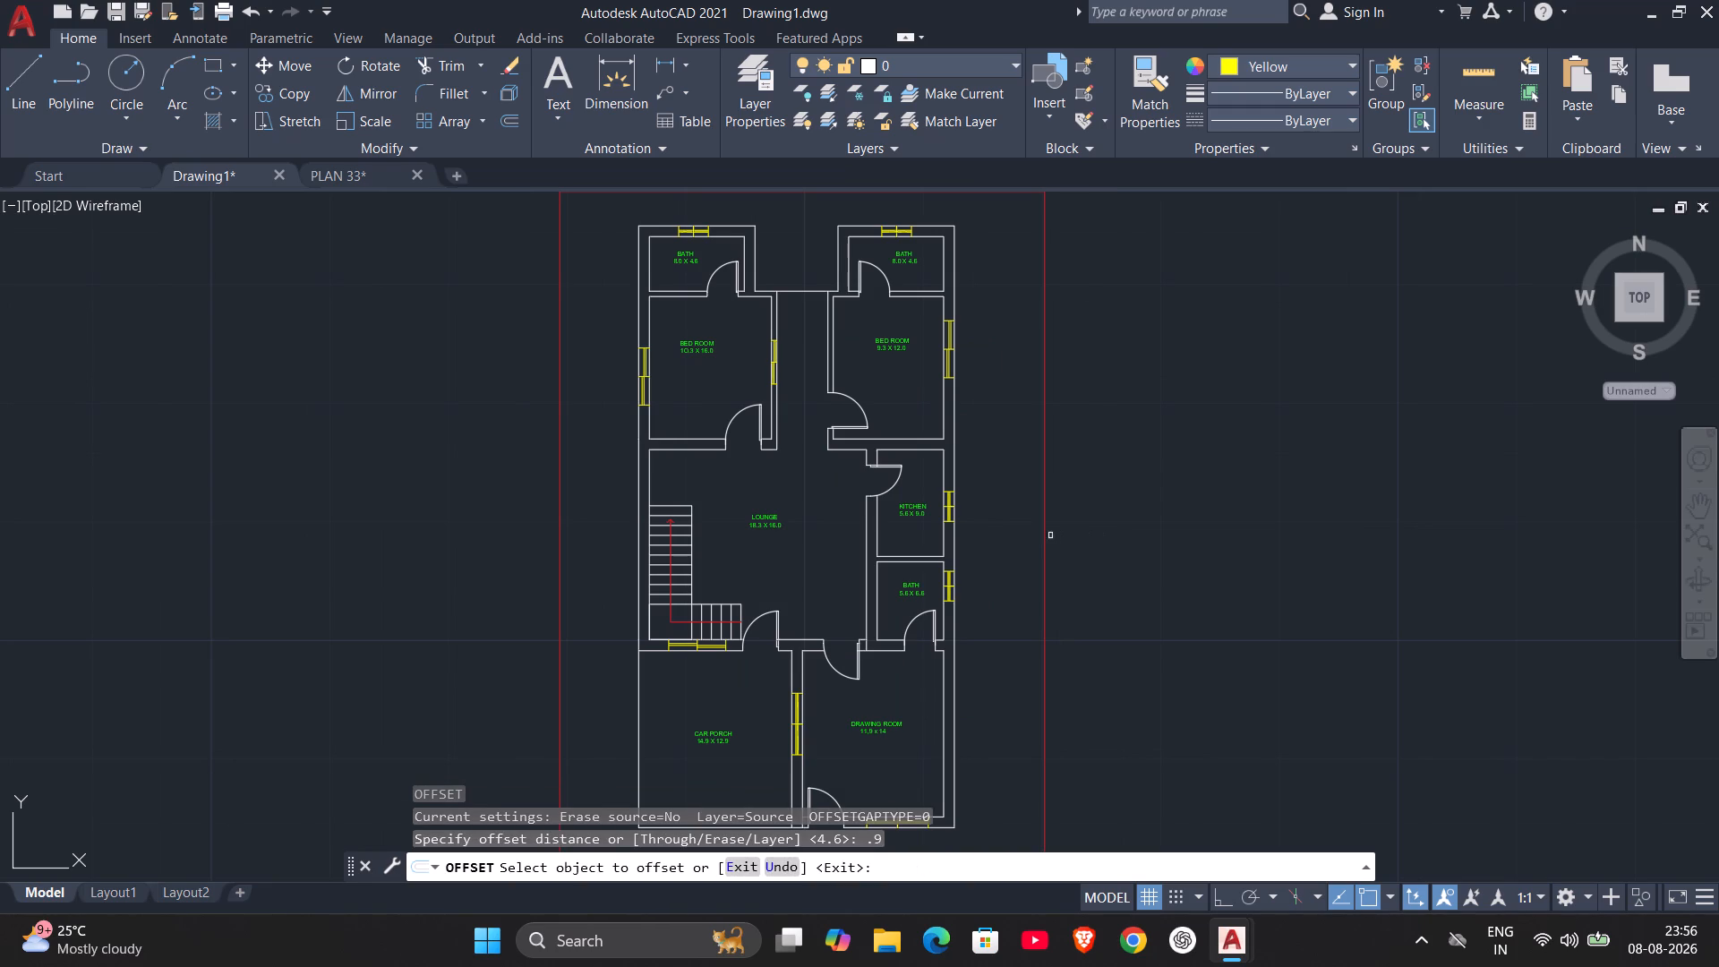
pyautogui.click(1044, 546)
pyautogui.click(1077, 546)
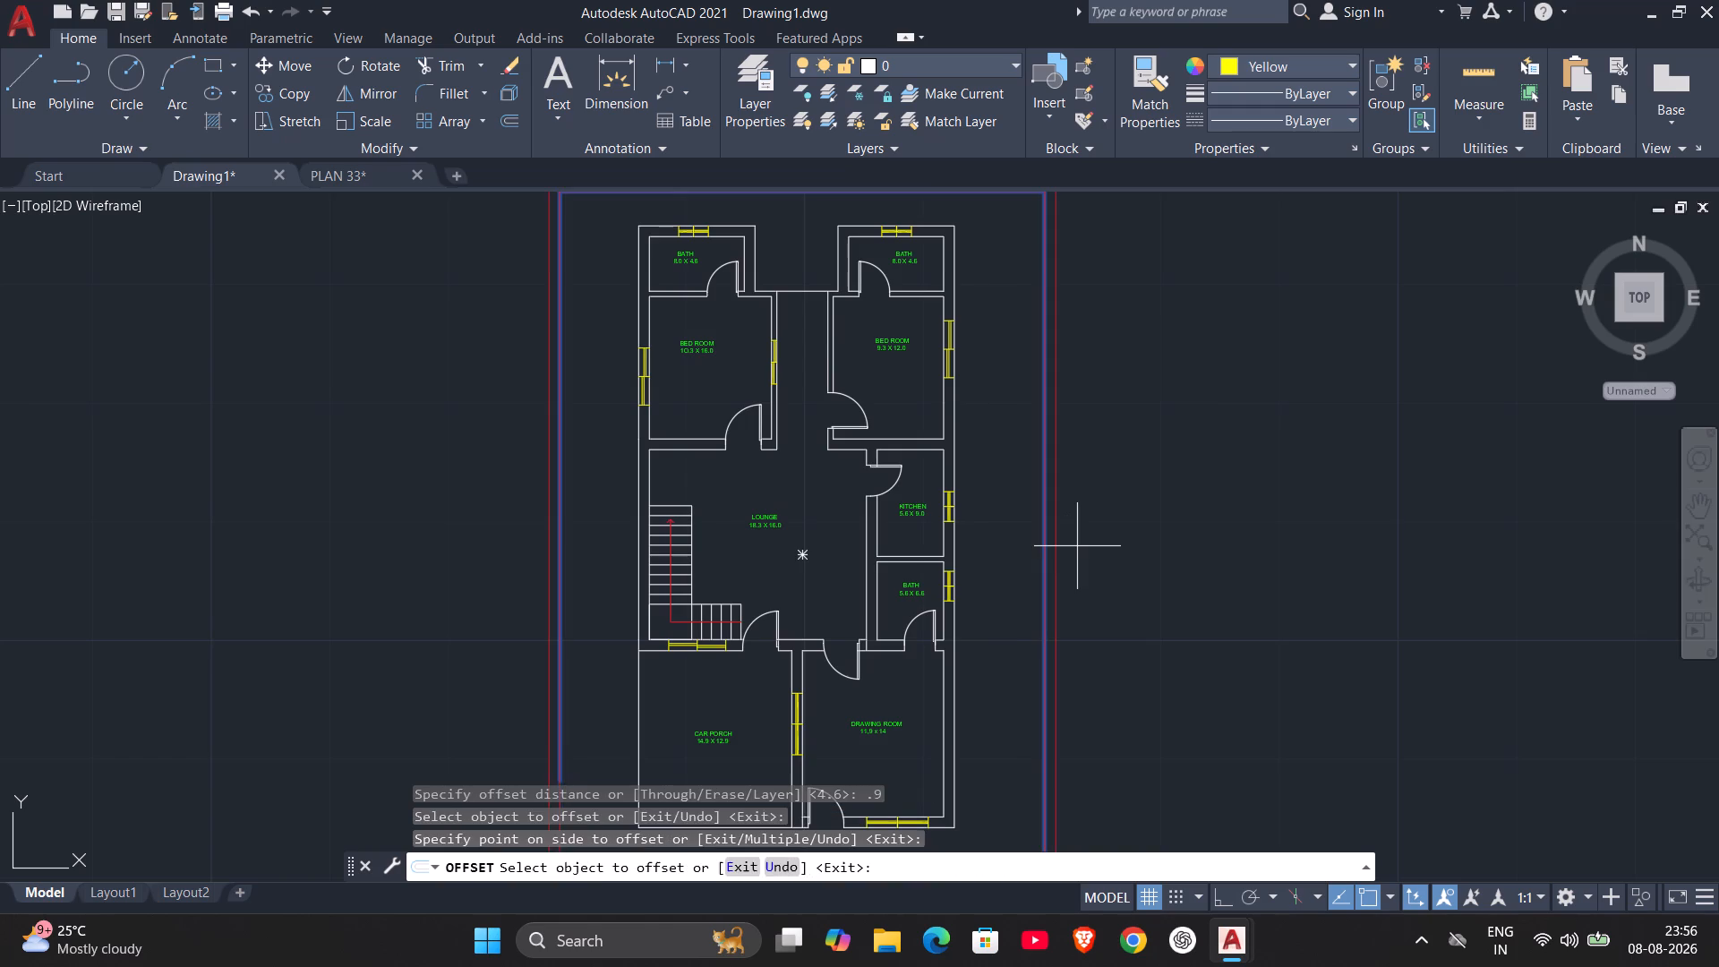
# With Ortho on, draw a short vertical line joining the two border lines along the bottom side, below the car porch.
pyautogui.scroll(-1, 1105, 591)
pyautogui.moveTo(1112, 642); pyautogui.dragTo(1118, 411, button='middle')
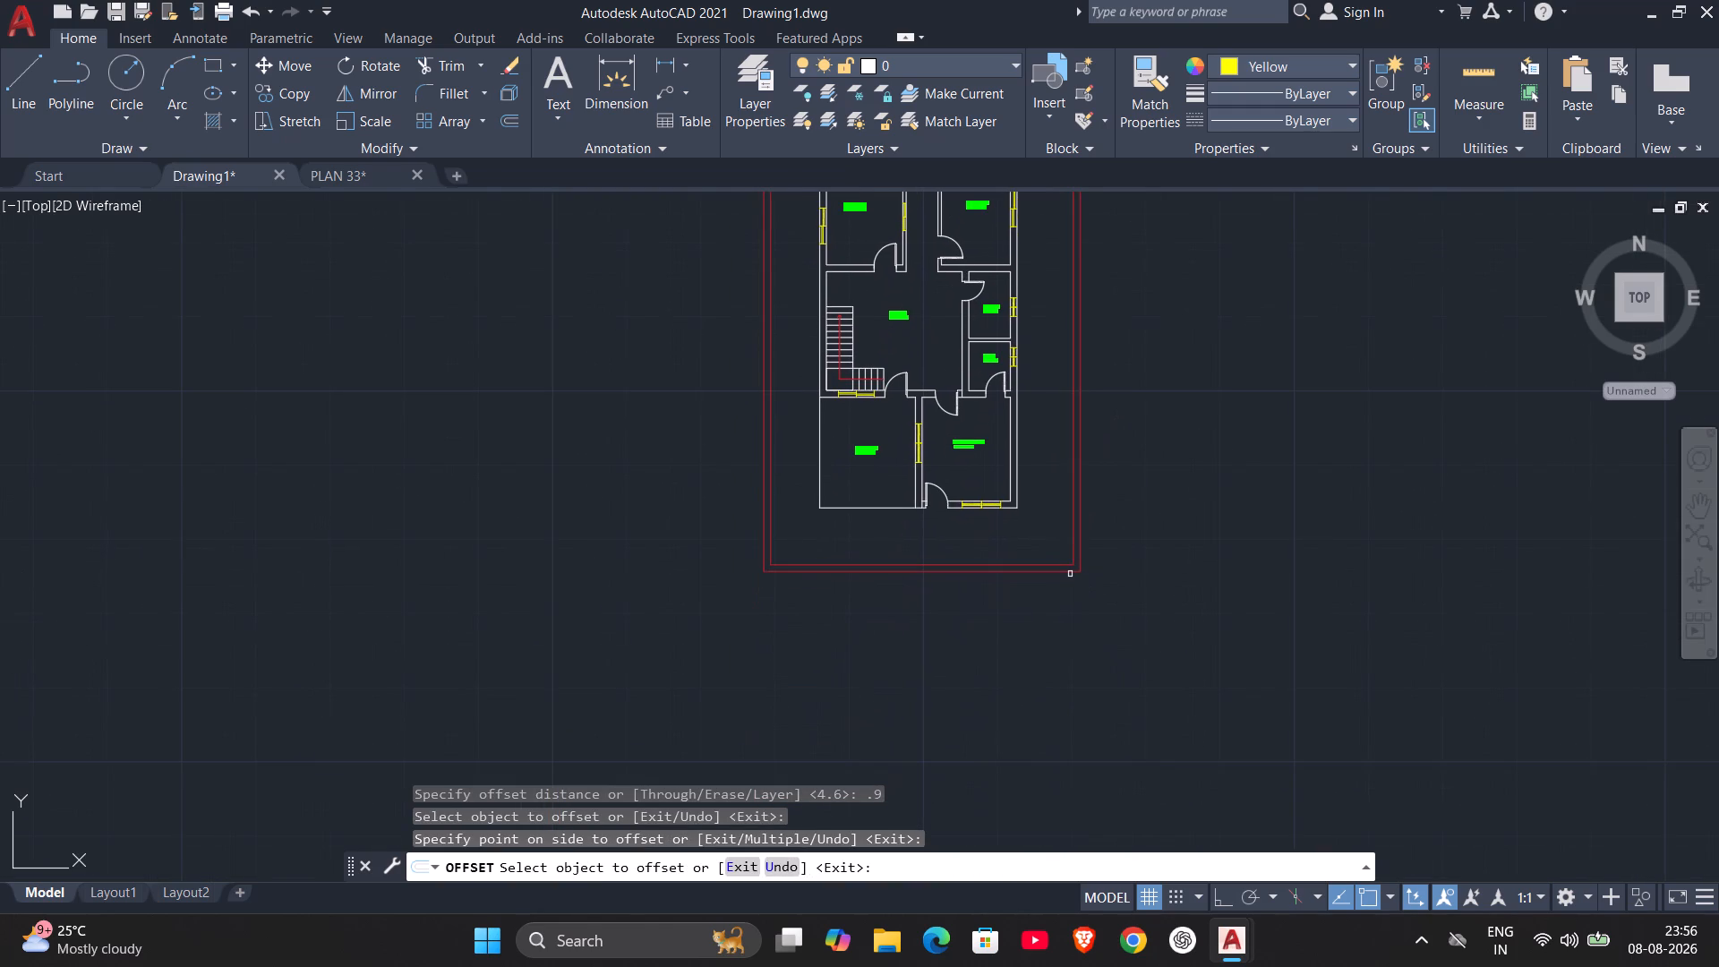
pyautogui.moveTo(1069, 574); pyautogui.dragTo(1075, 567, button='middle')
pyautogui.moveTo(1075, 567); pyautogui.dragTo(1111, 543, button='middle')
pyautogui.scroll(2, 915, 562)
pyautogui.moveTo(914, 550); pyautogui.dragTo(878, 626, button='middle')
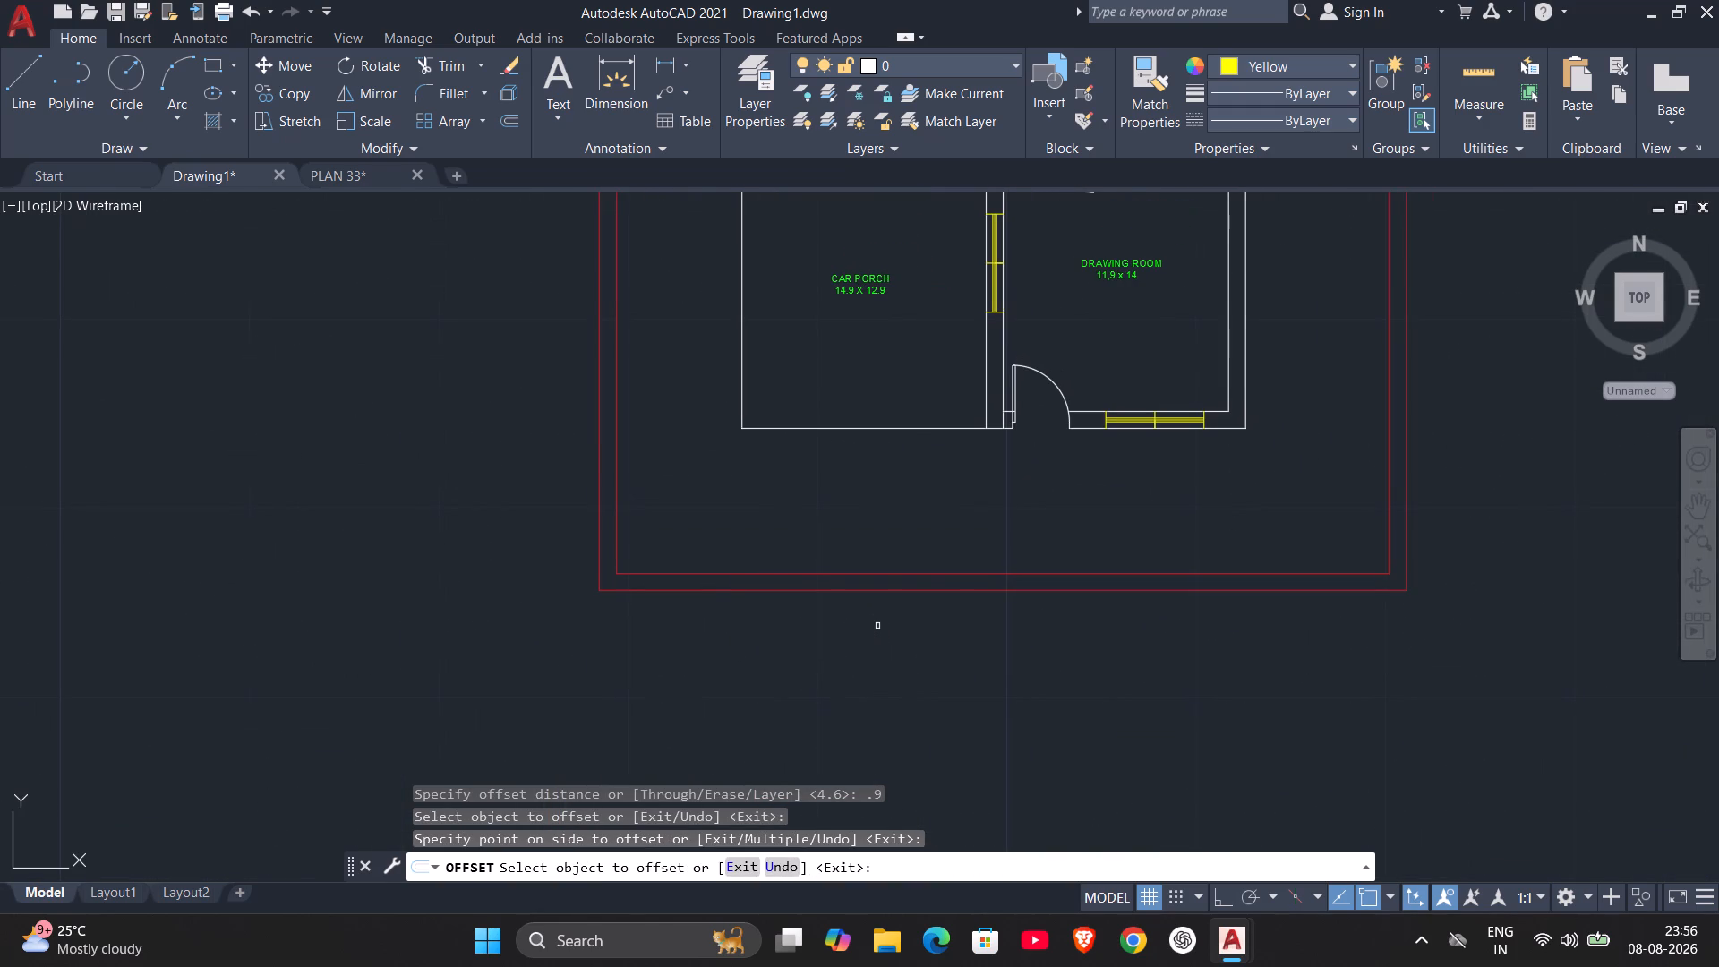
pyautogui.press('l')
pyautogui.press('Return')
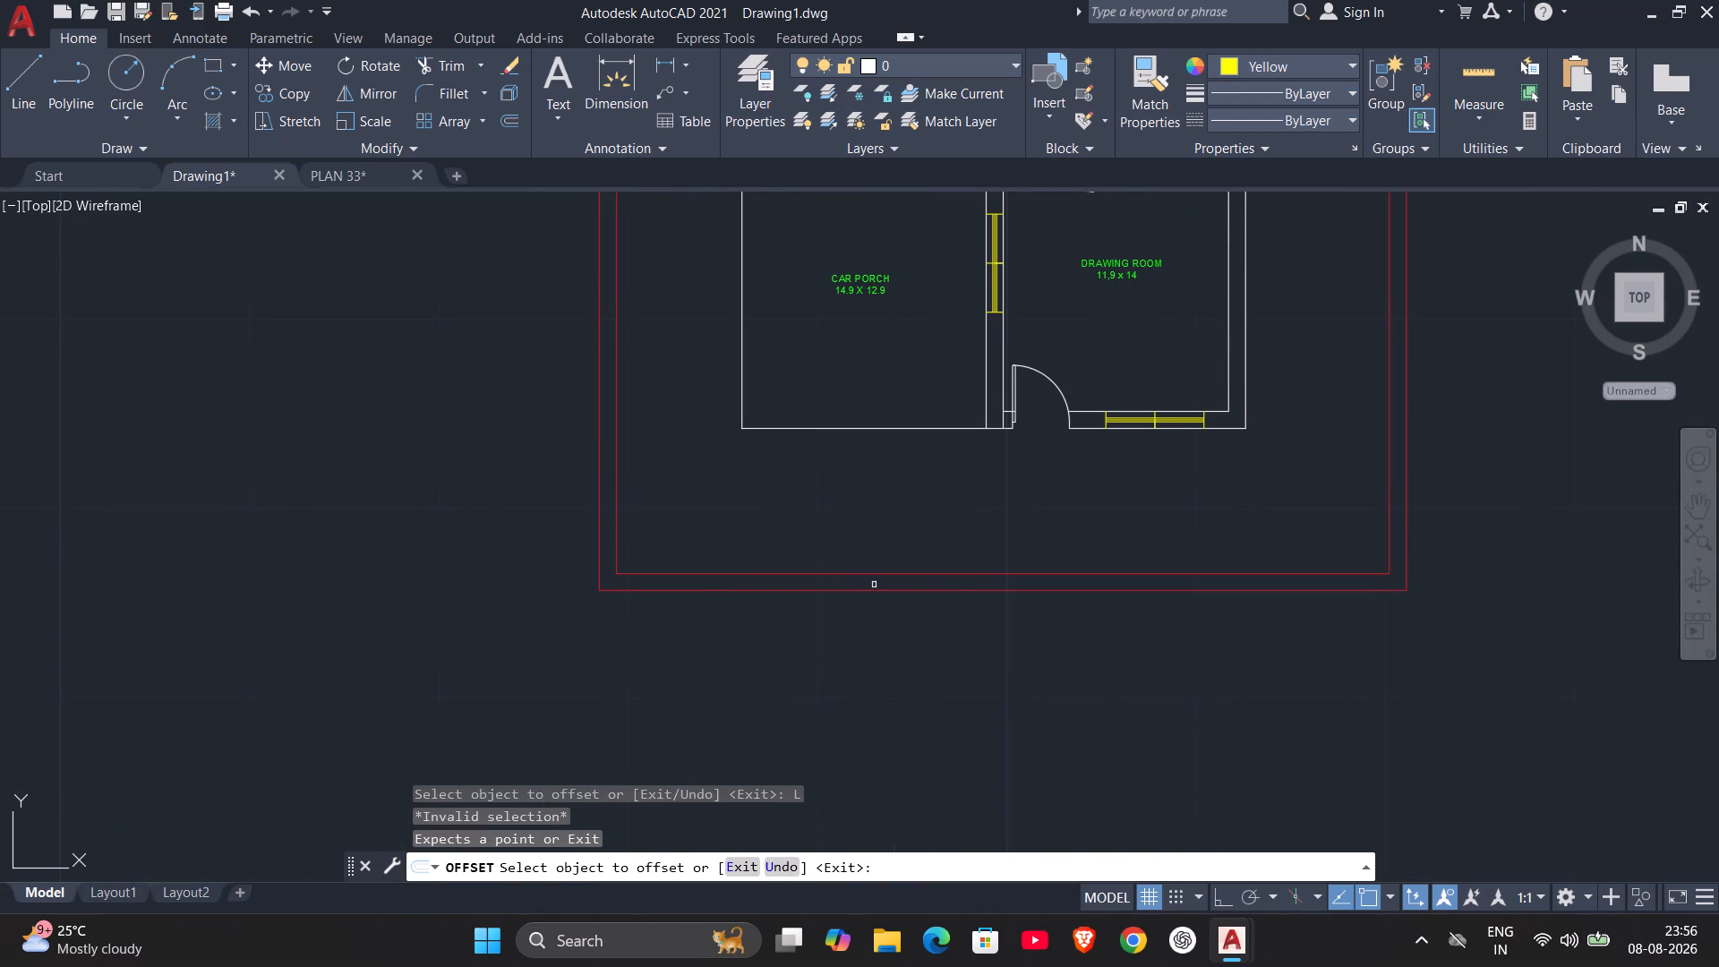
pyautogui.press('Escape')
pyautogui.press('Escape')
pyautogui.press('l')
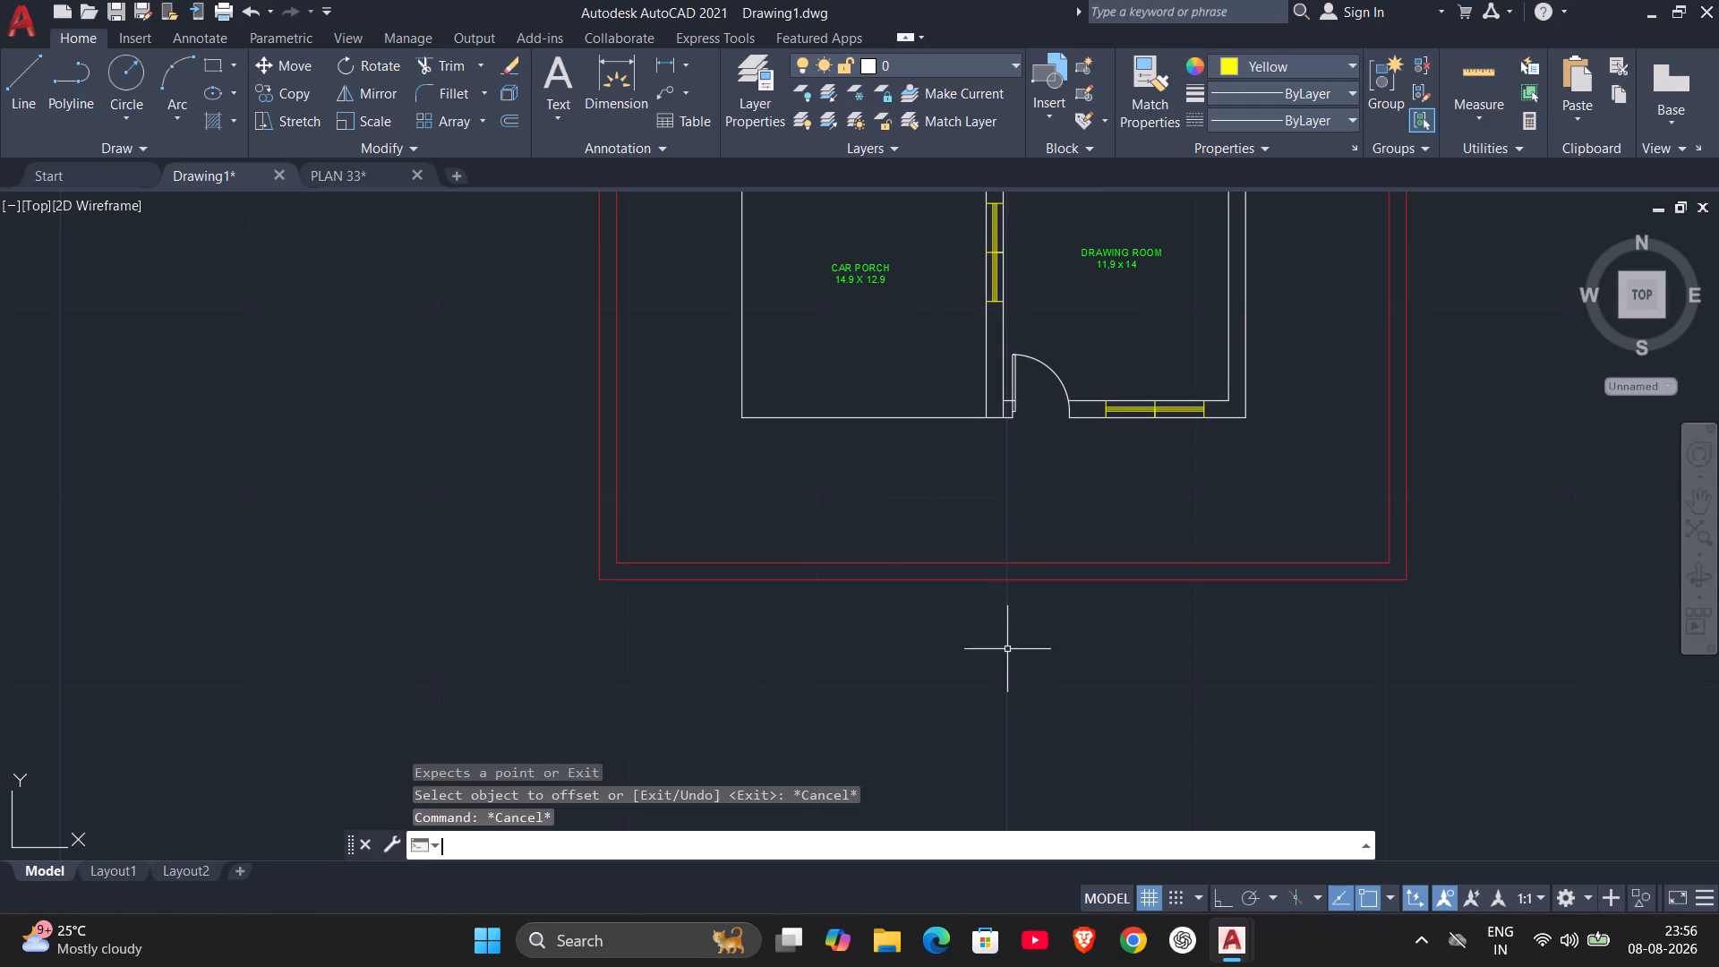
pyautogui.press('Return')
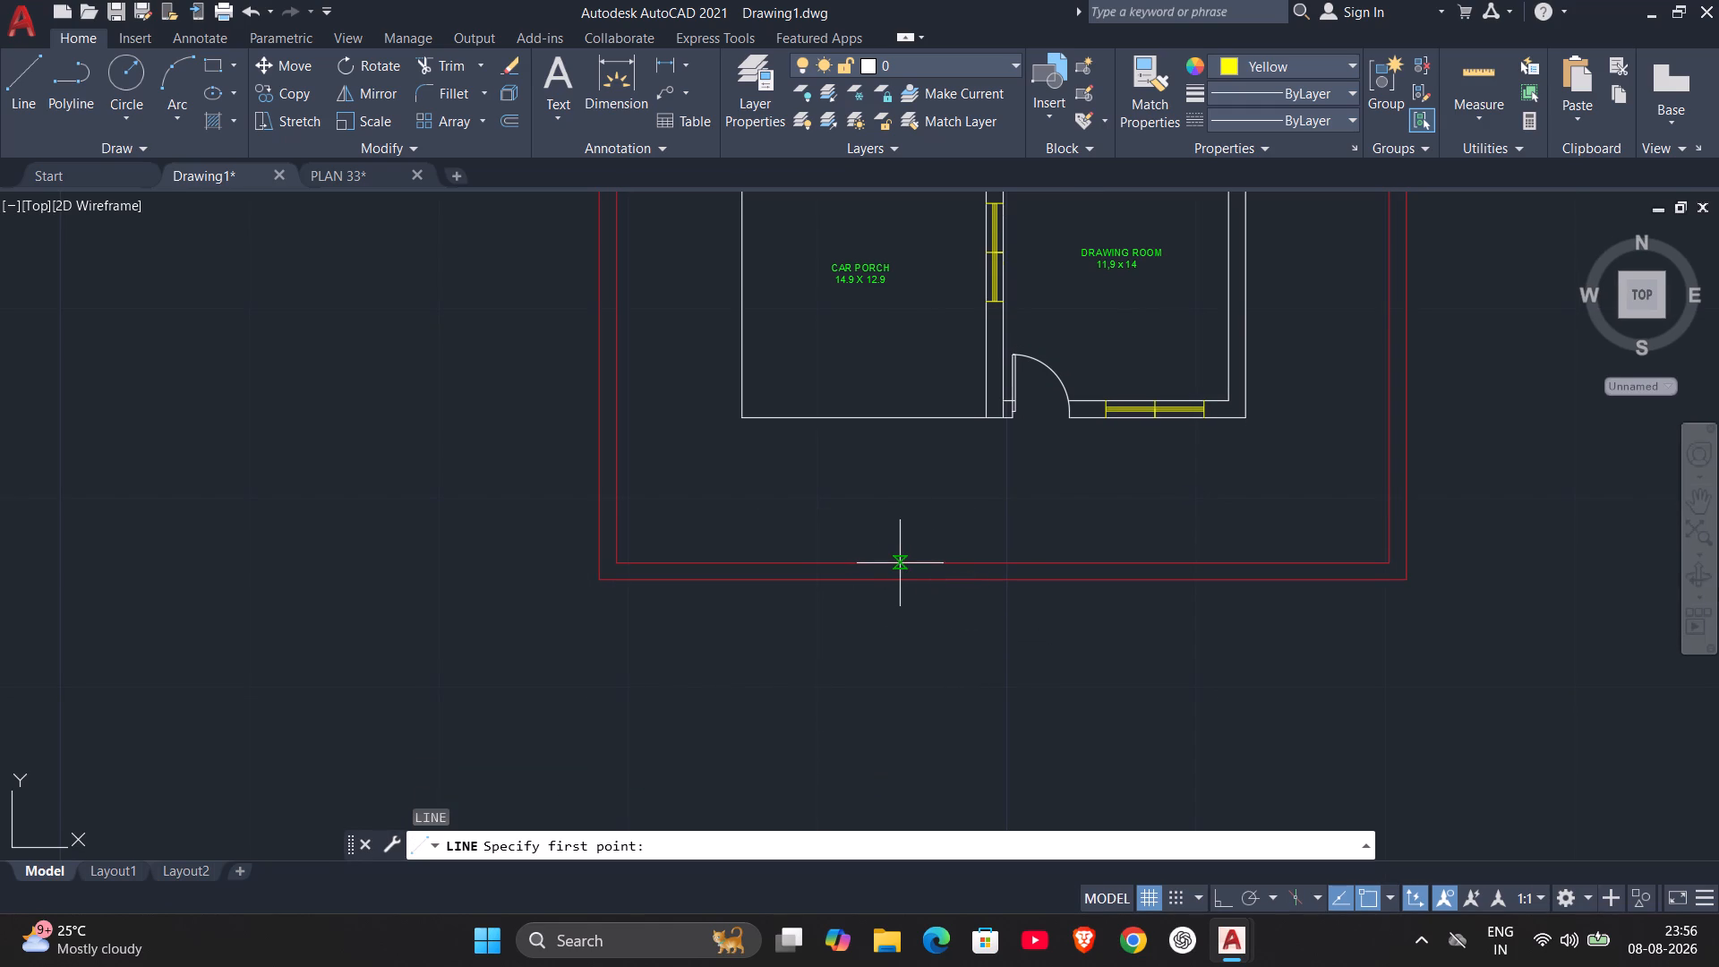
pyautogui.press('F8')
pyautogui.scroll(2, 900, 562)
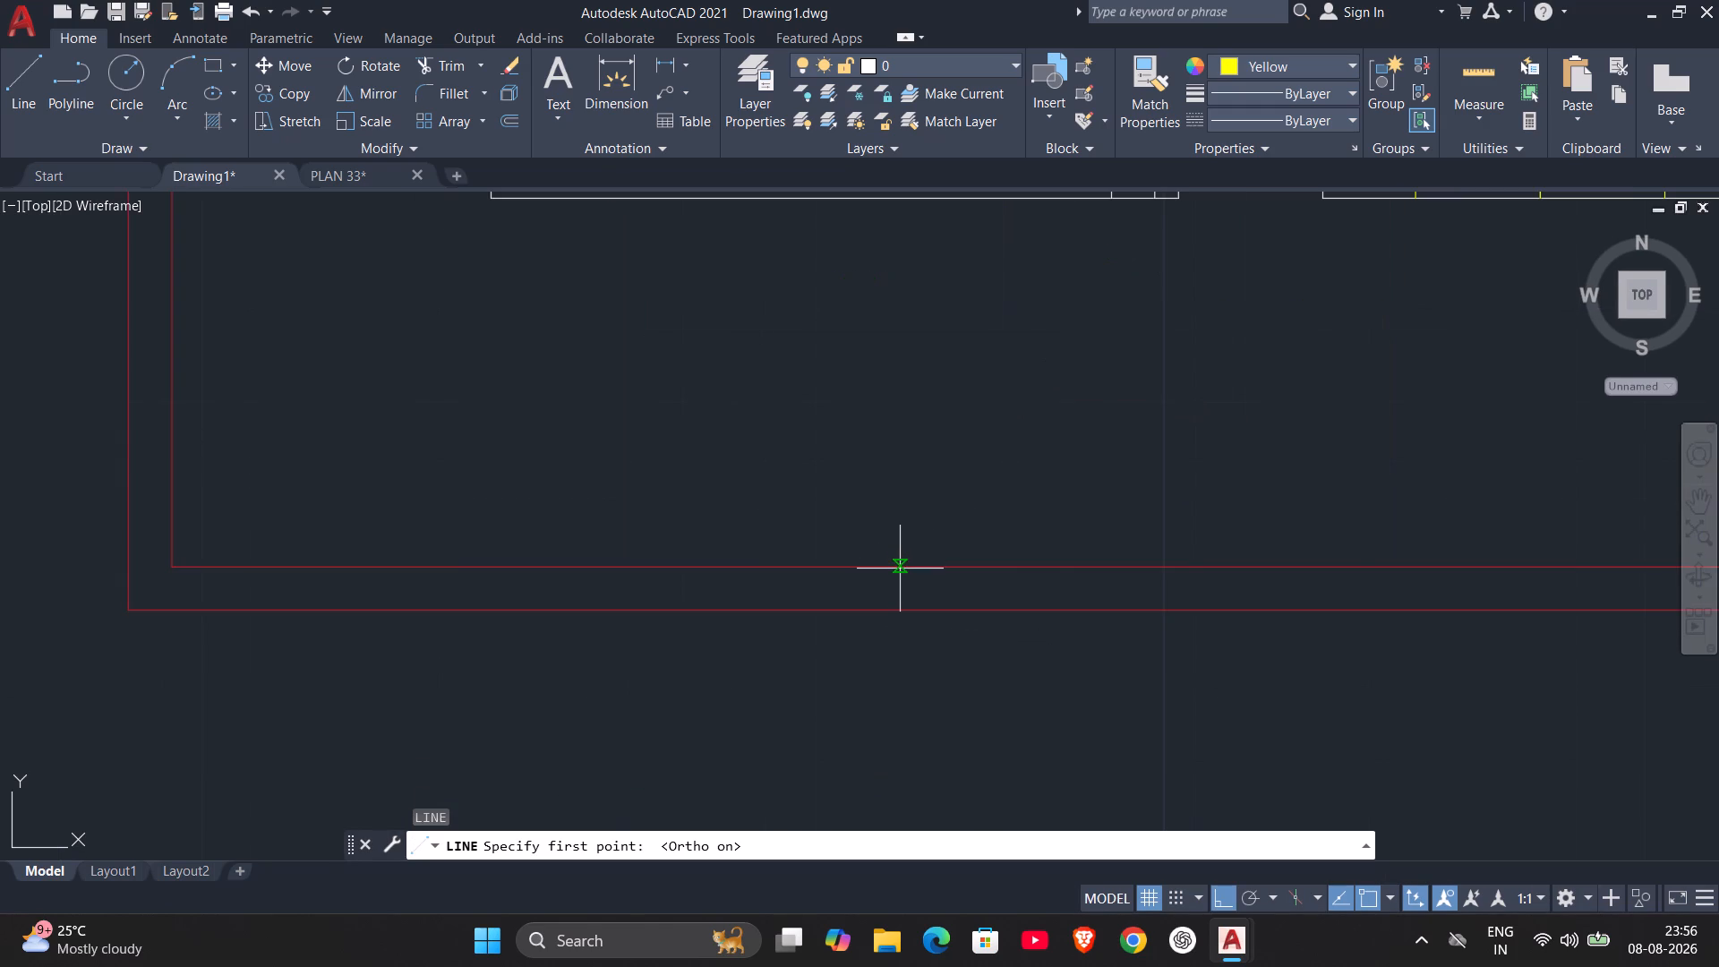
pyautogui.click(899, 569)
pyautogui.click(899, 616)
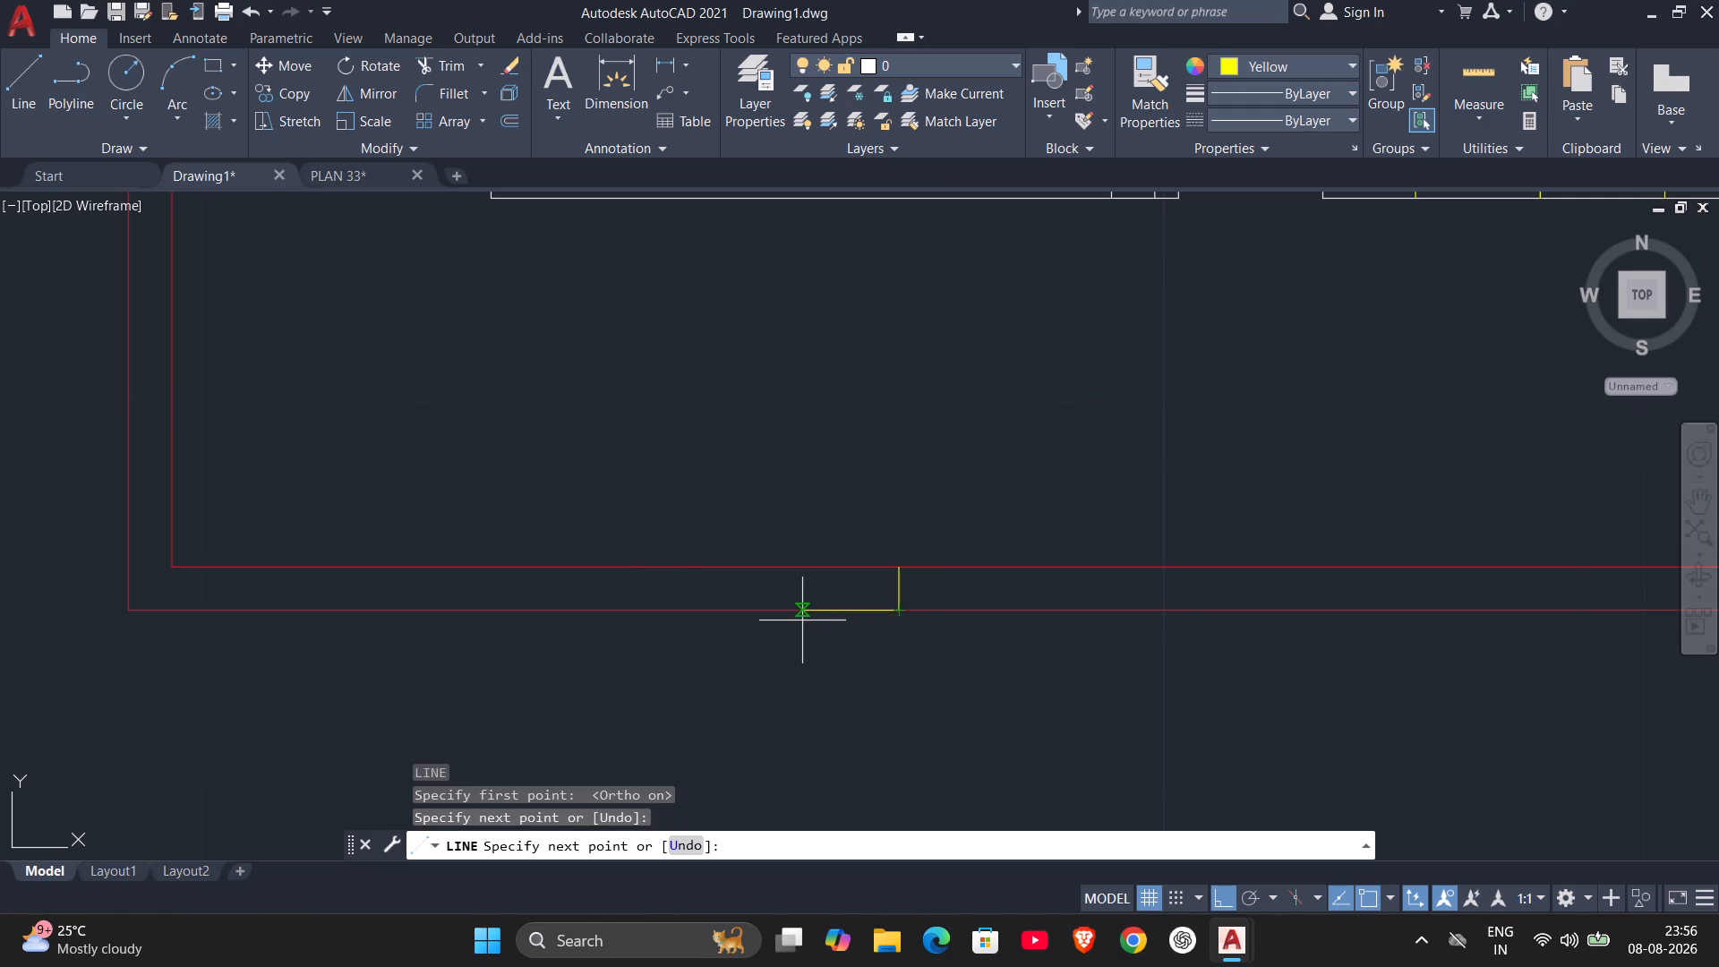
pyautogui.press('Escape')
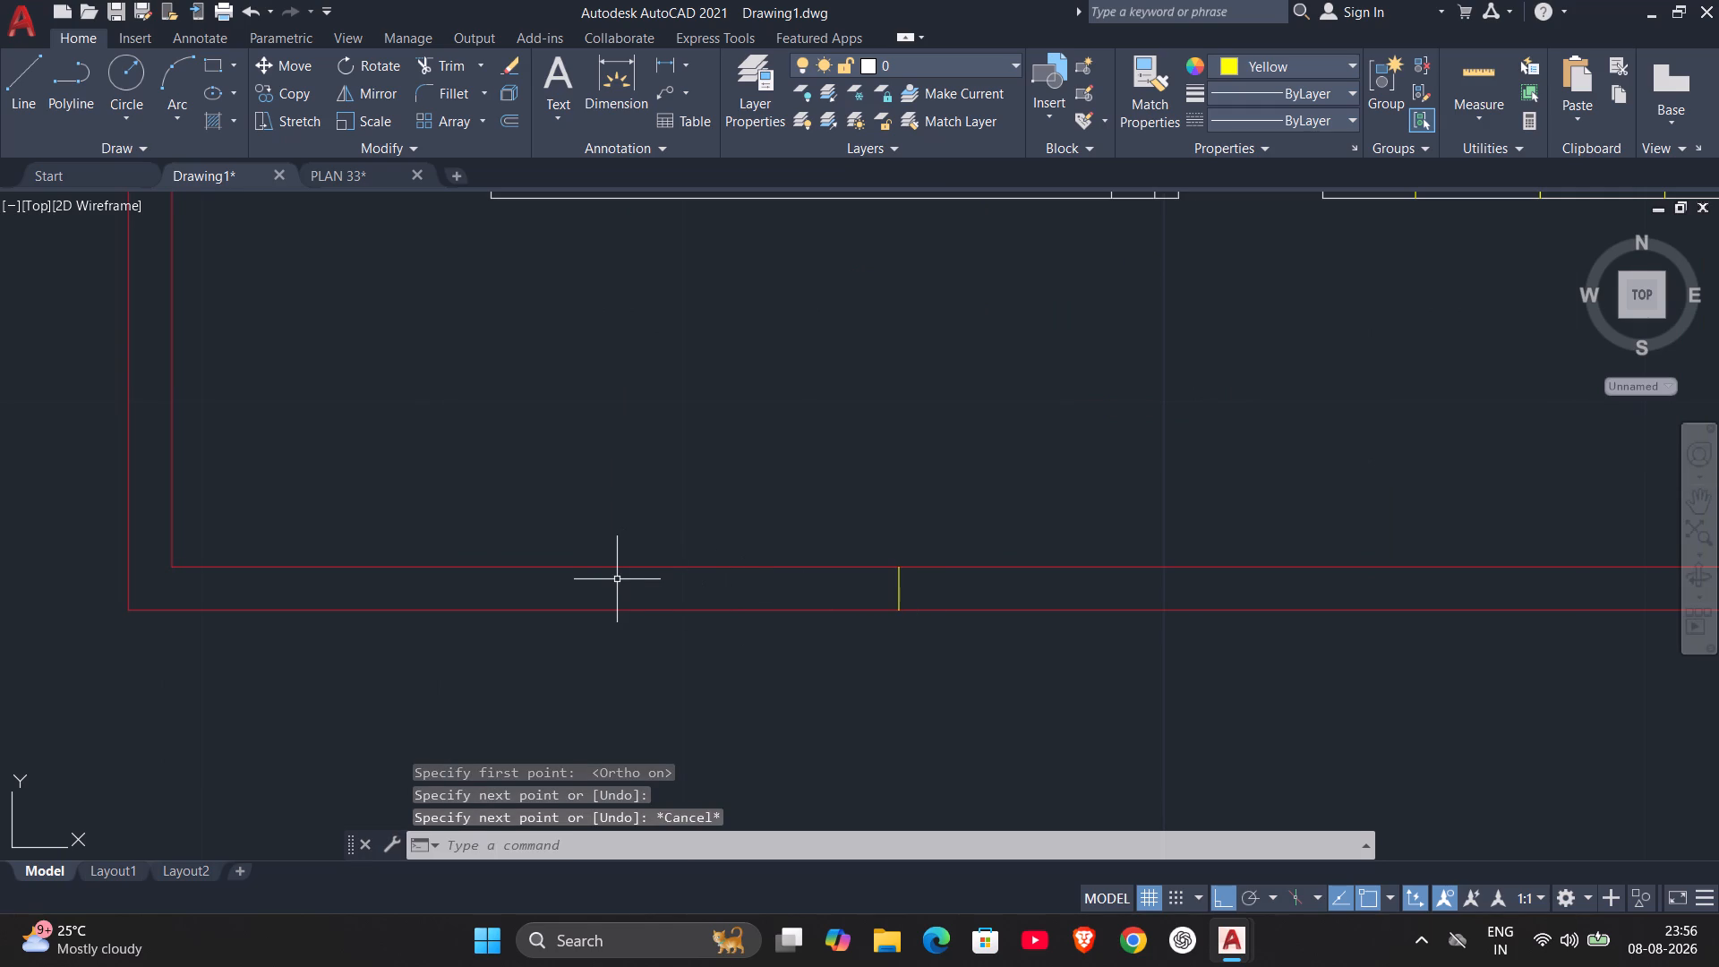
# Draw a second short vertical line between the border lines, to the left of the first one below the car porch.
pyautogui.press('space')
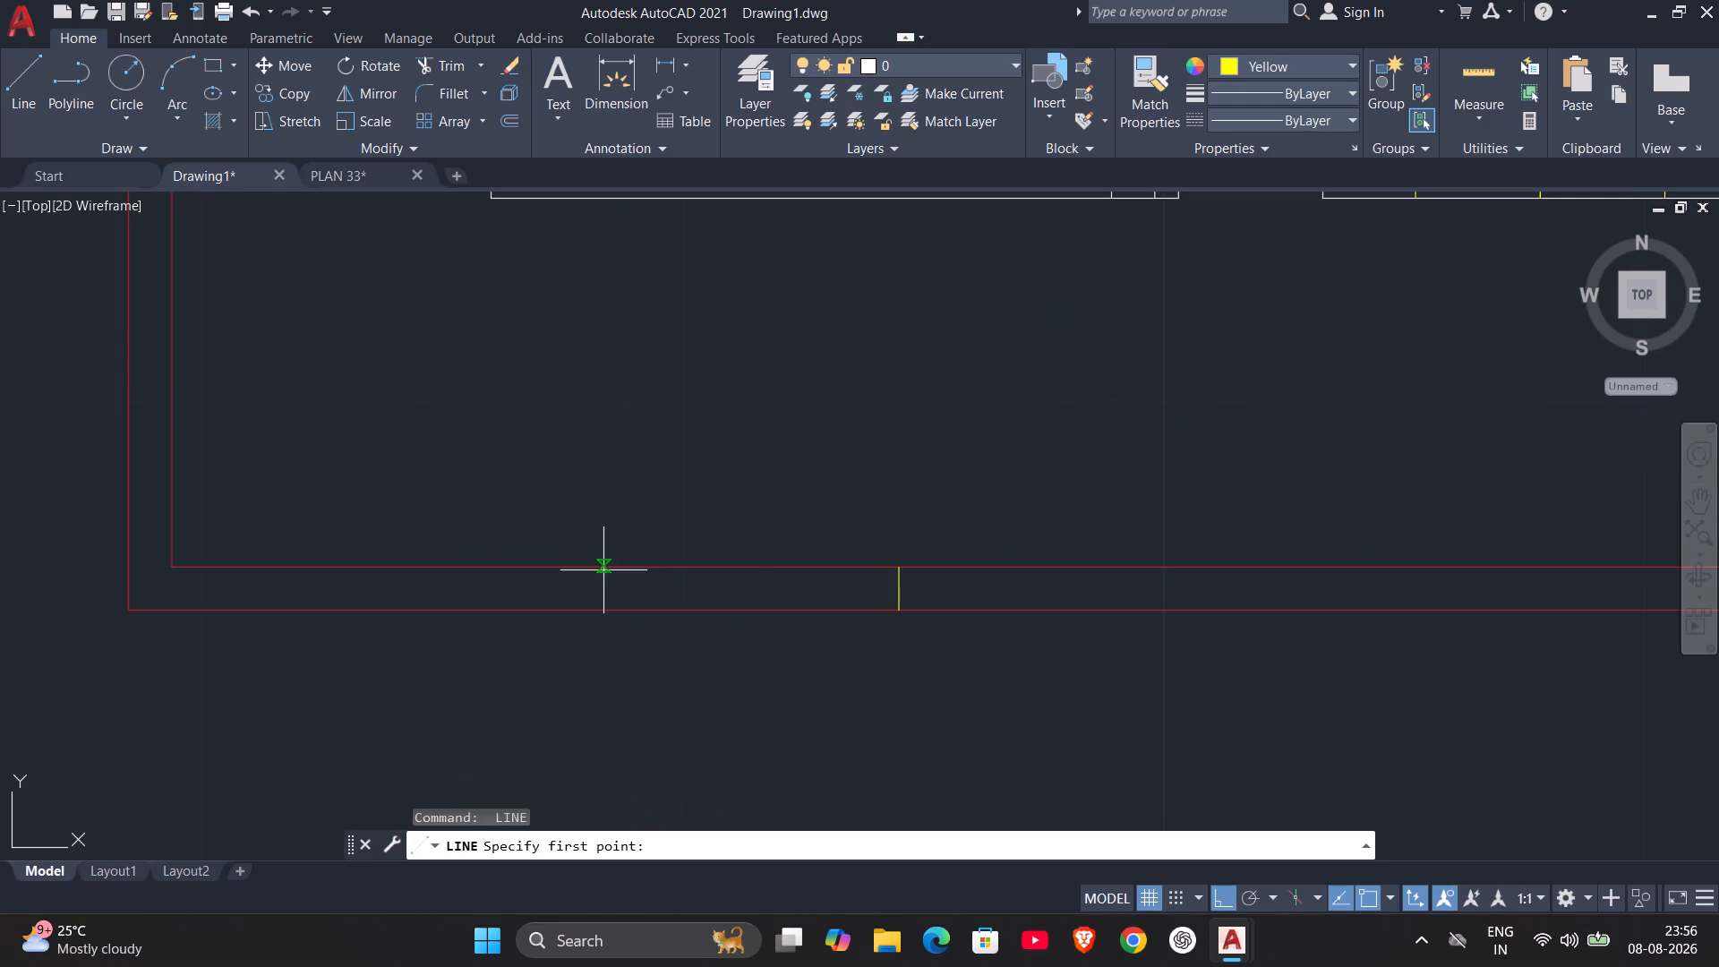
pyautogui.click(593, 568)
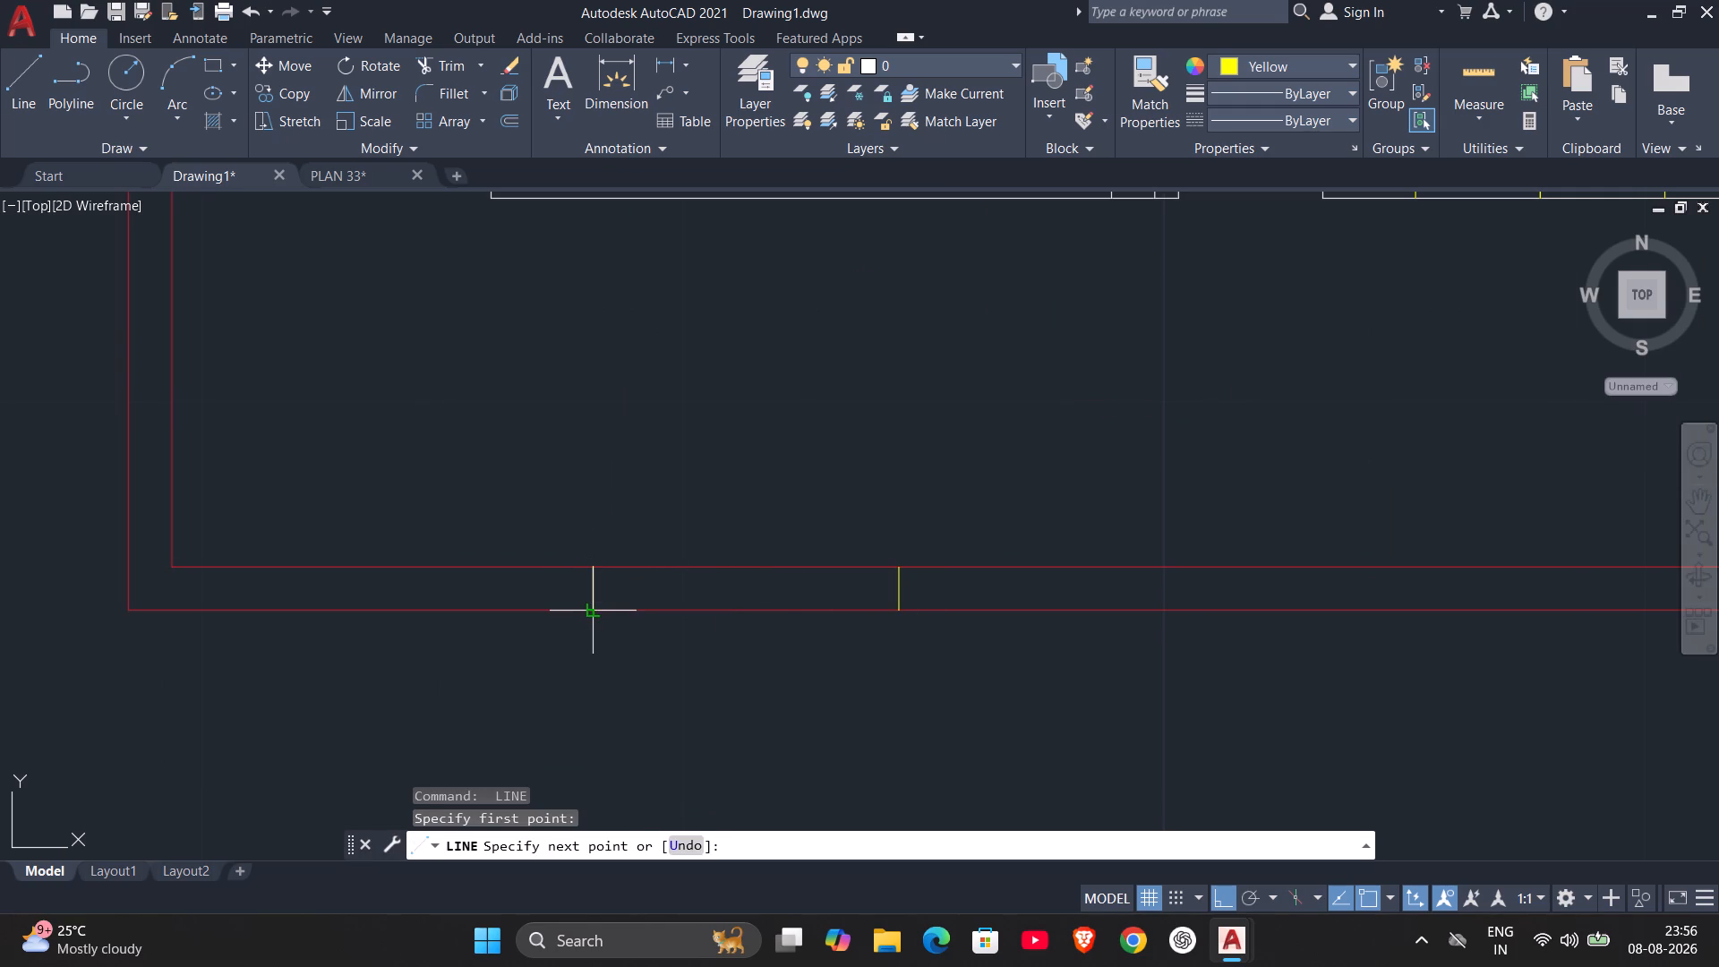
pyautogui.click(591, 605)
pyautogui.press('Escape')
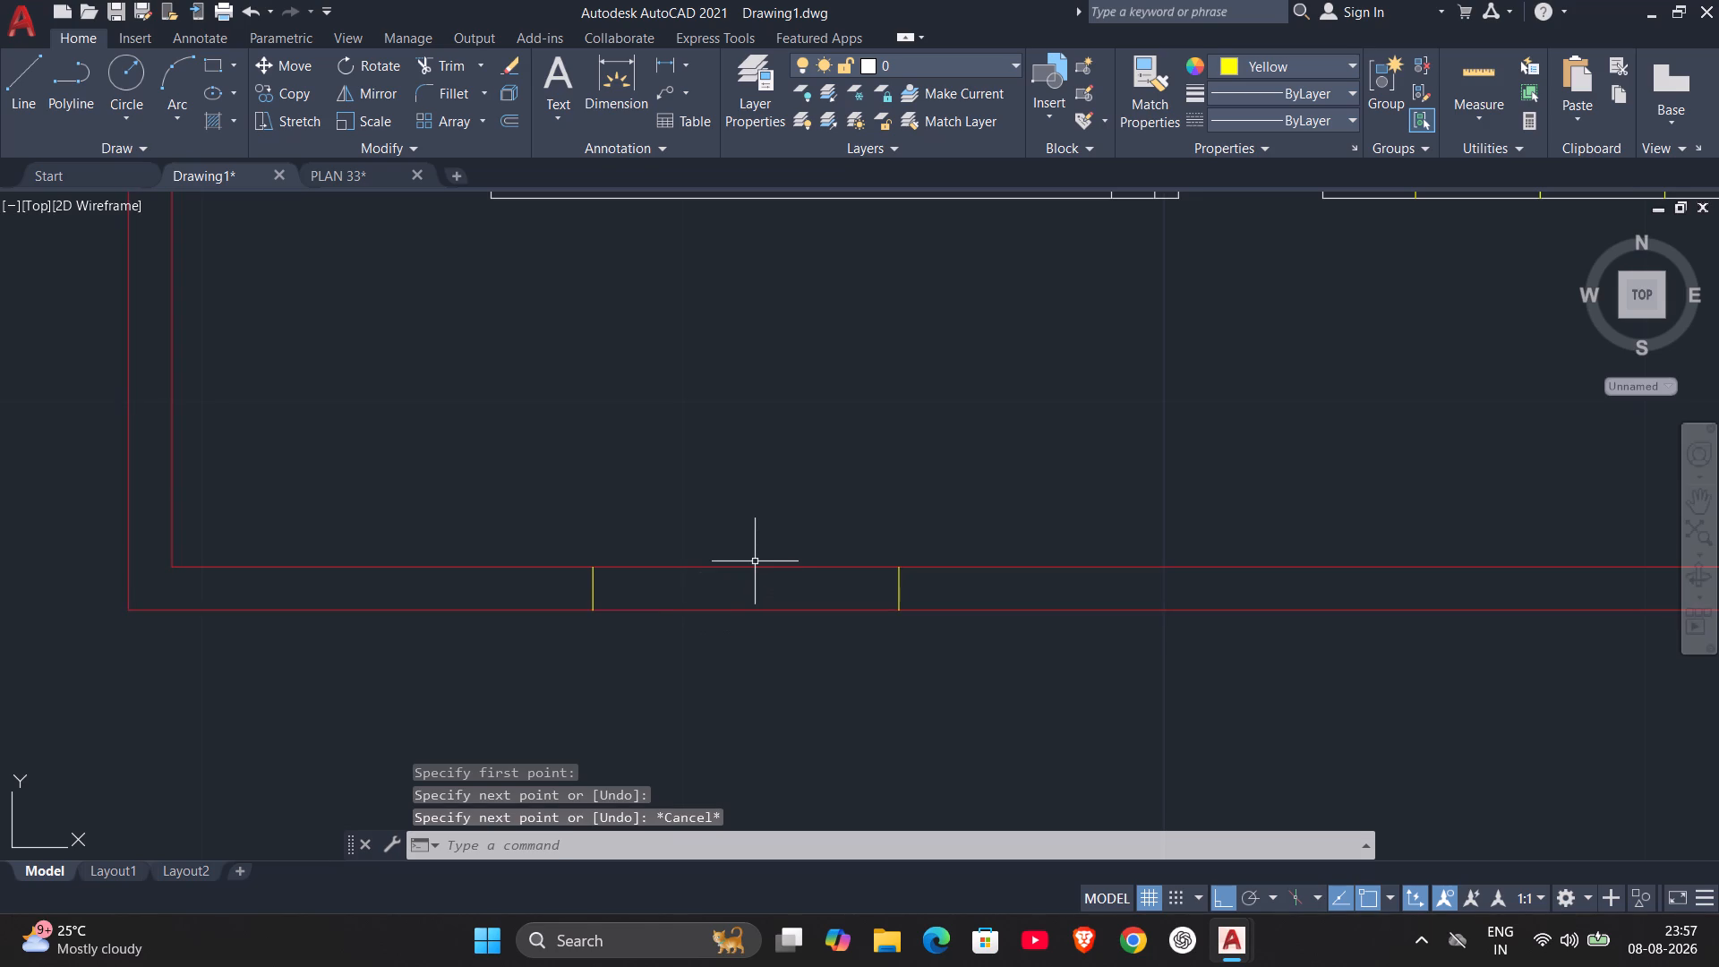
# Trim the inner border line between the two short vertical lines to form an opening.
pyautogui.write('TR')
pyautogui.press('Return')
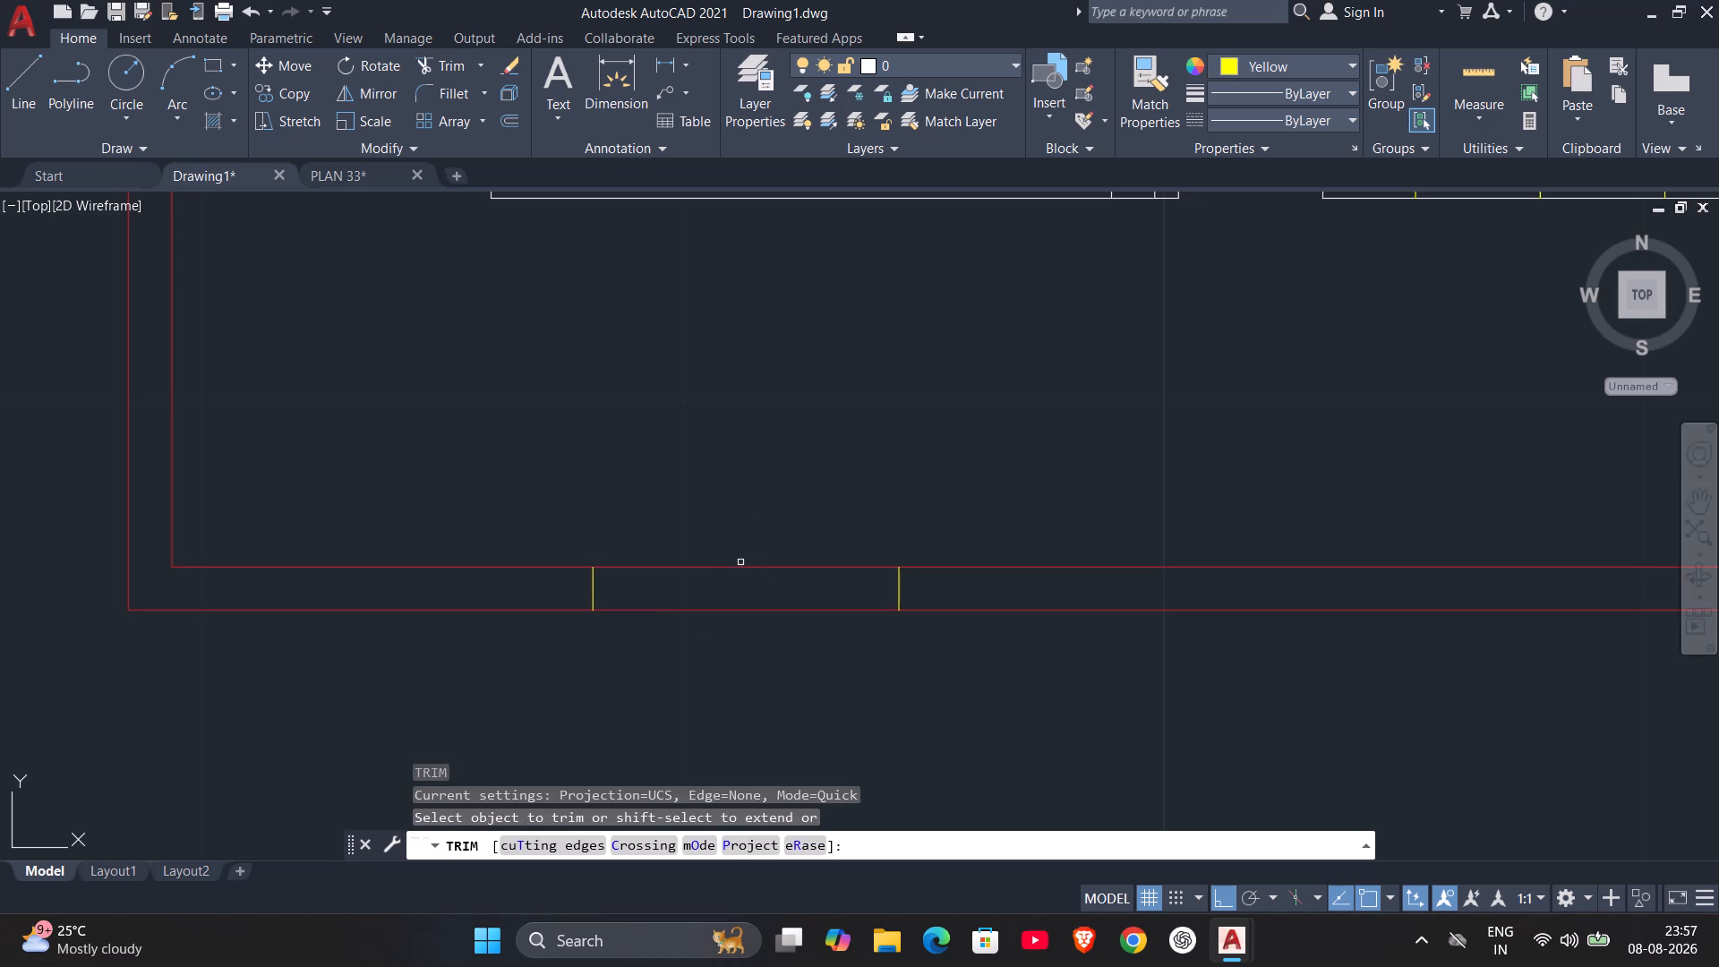
pyautogui.click(740, 569)
pyautogui.scroll(-1, 978, 500)
pyautogui.press('Escape')
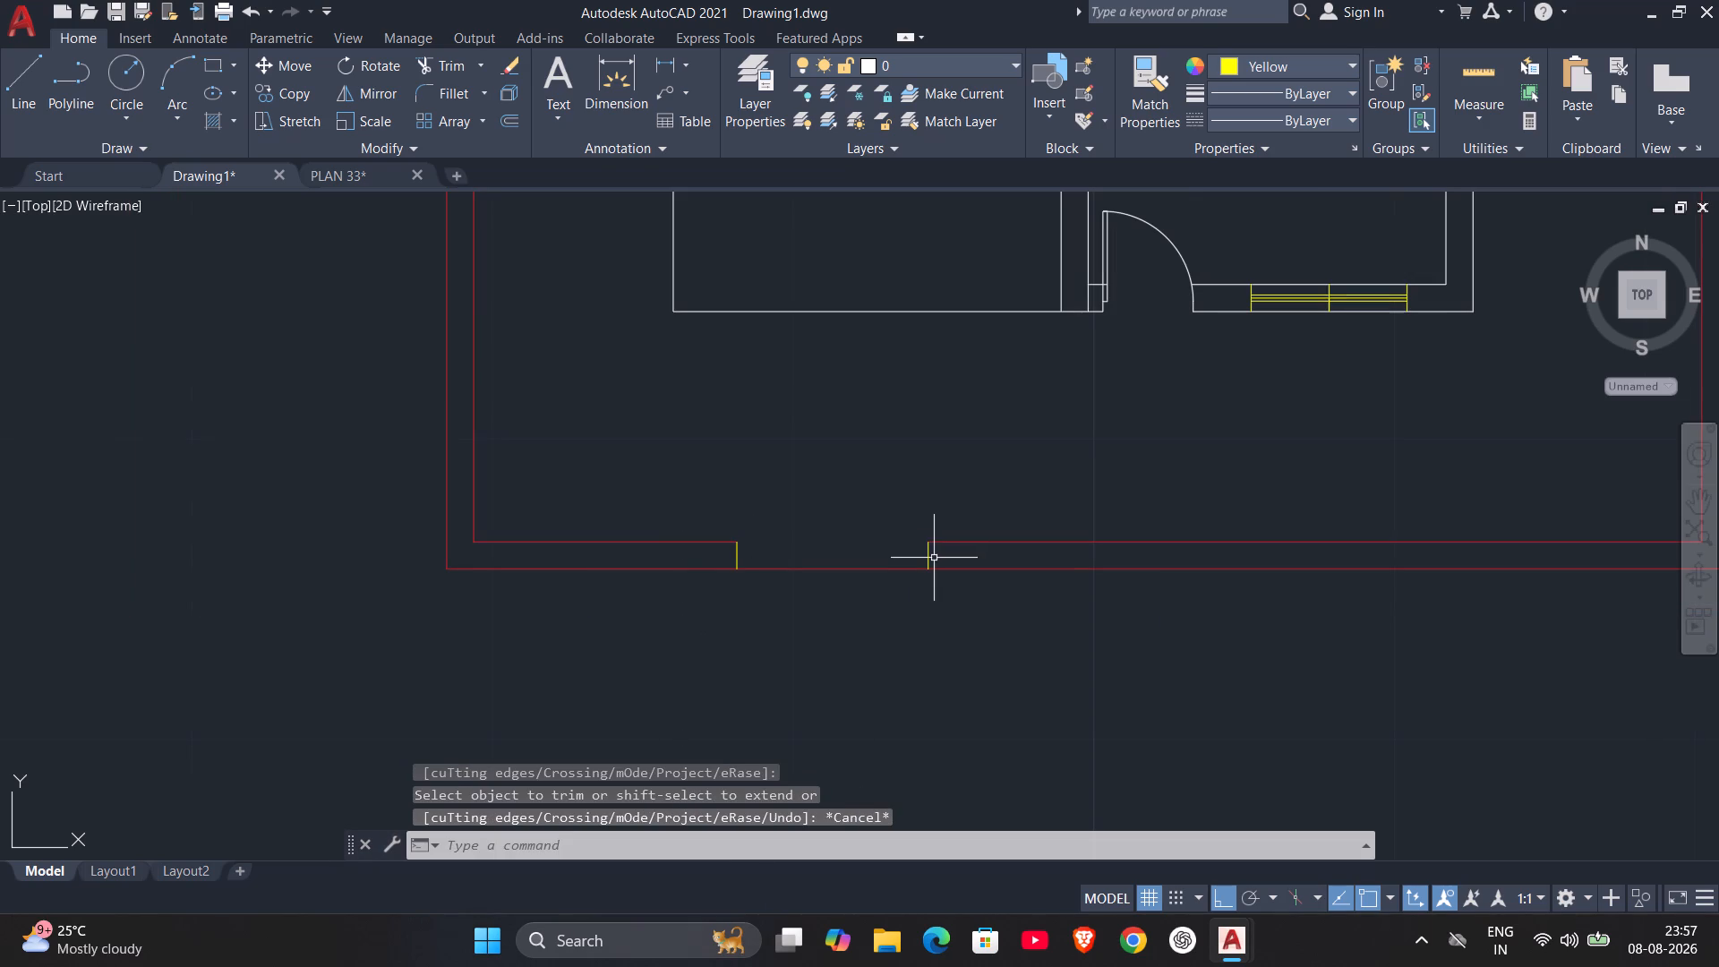
# Change the colour of the two short vertical lines at the border opening to red.
pyautogui.click(927, 552)
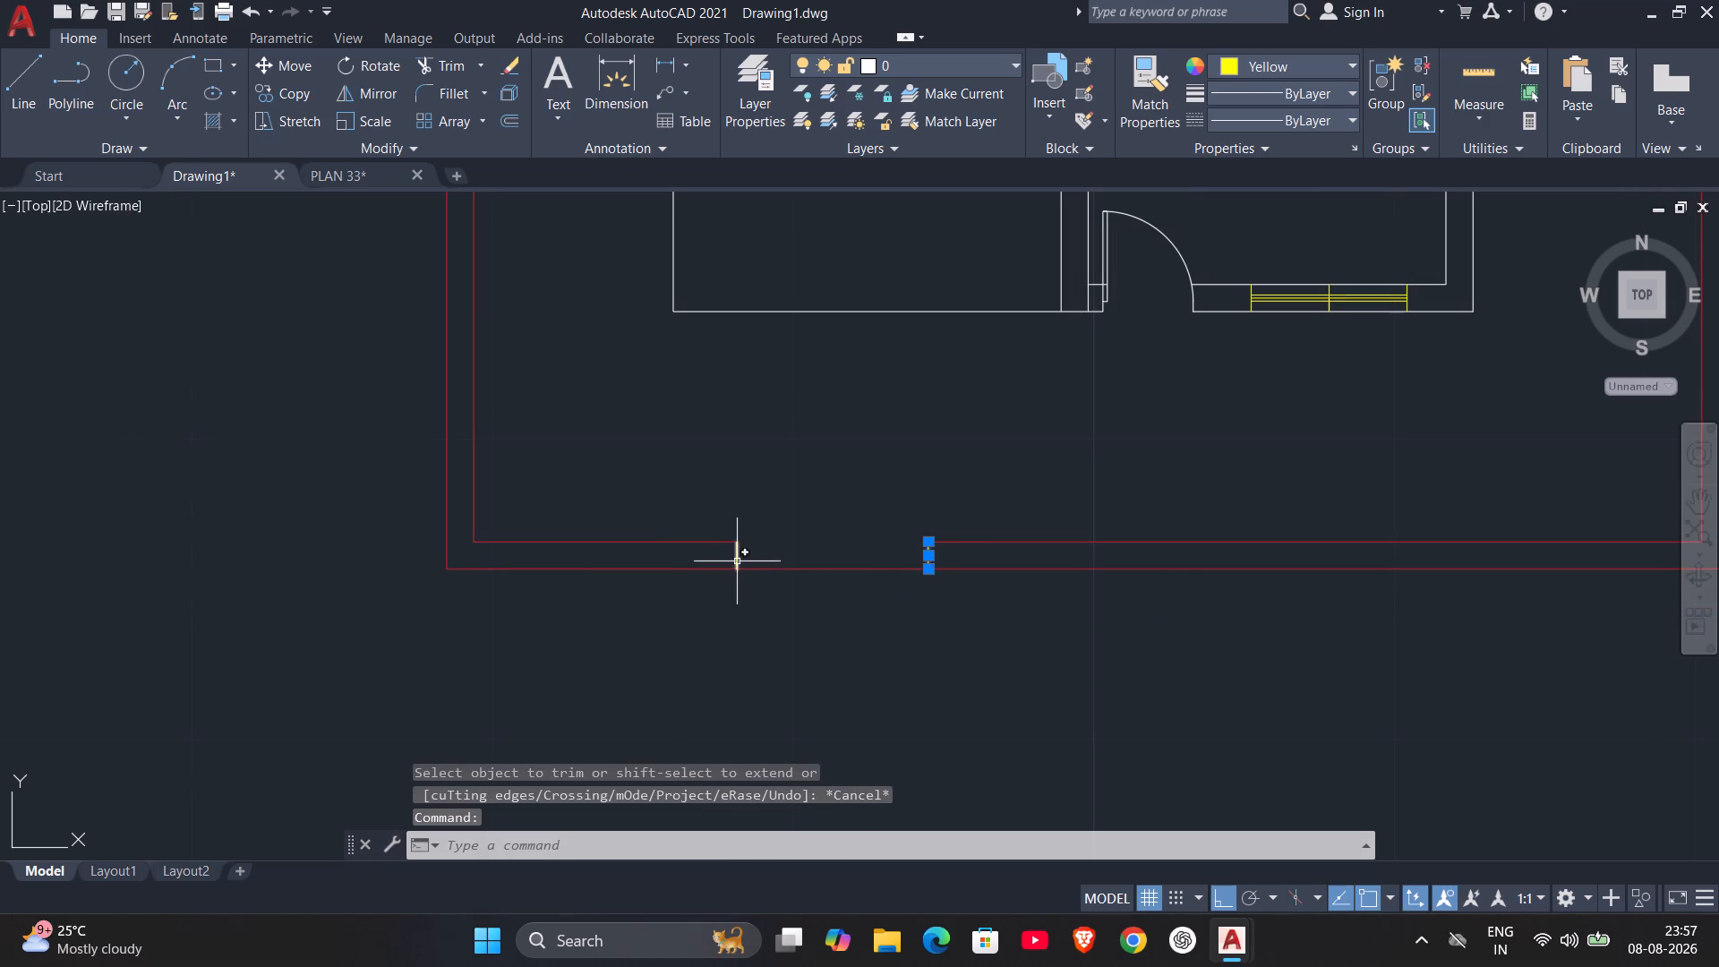
pyautogui.click(735, 560)
pyautogui.click(1268, 63)
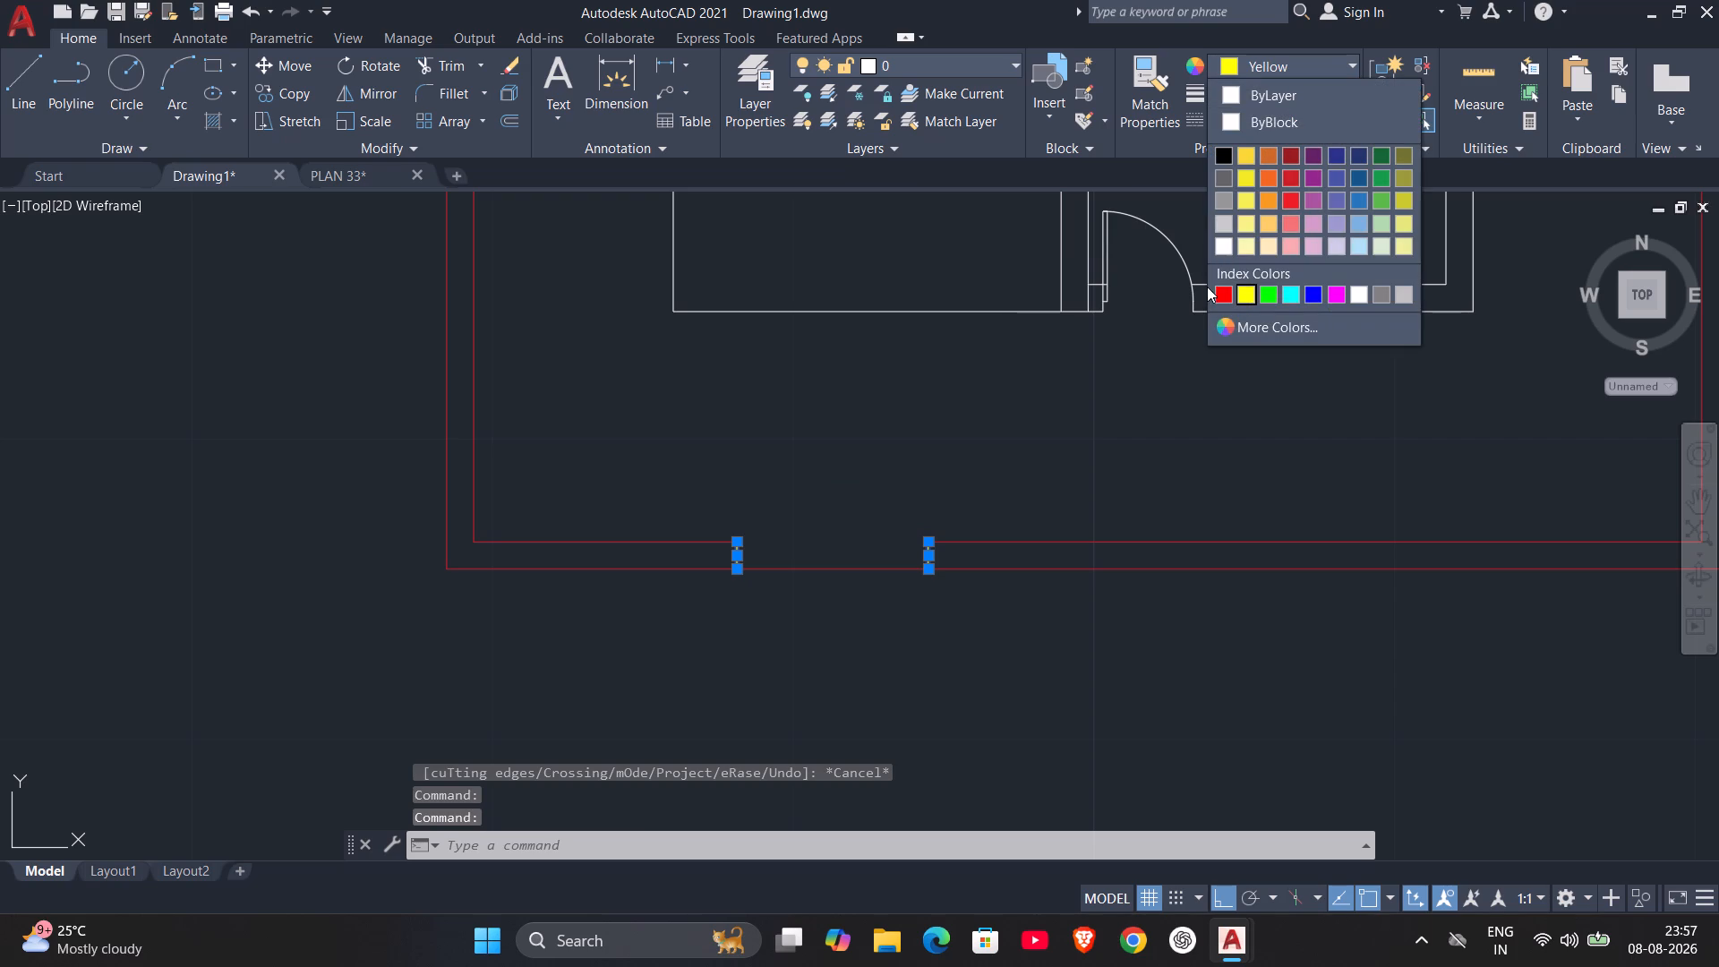
pyautogui.click(1214, 288)
pyautogui.press('Escape')
# Copy the CAR PORCH label down to the opening in the red border, with Ortho off.
pyautogui.scroll(-2, 898, 456)
pyautogui.moveTo(914, 459); pyautogui.dragTo(915, 460, button='middle')
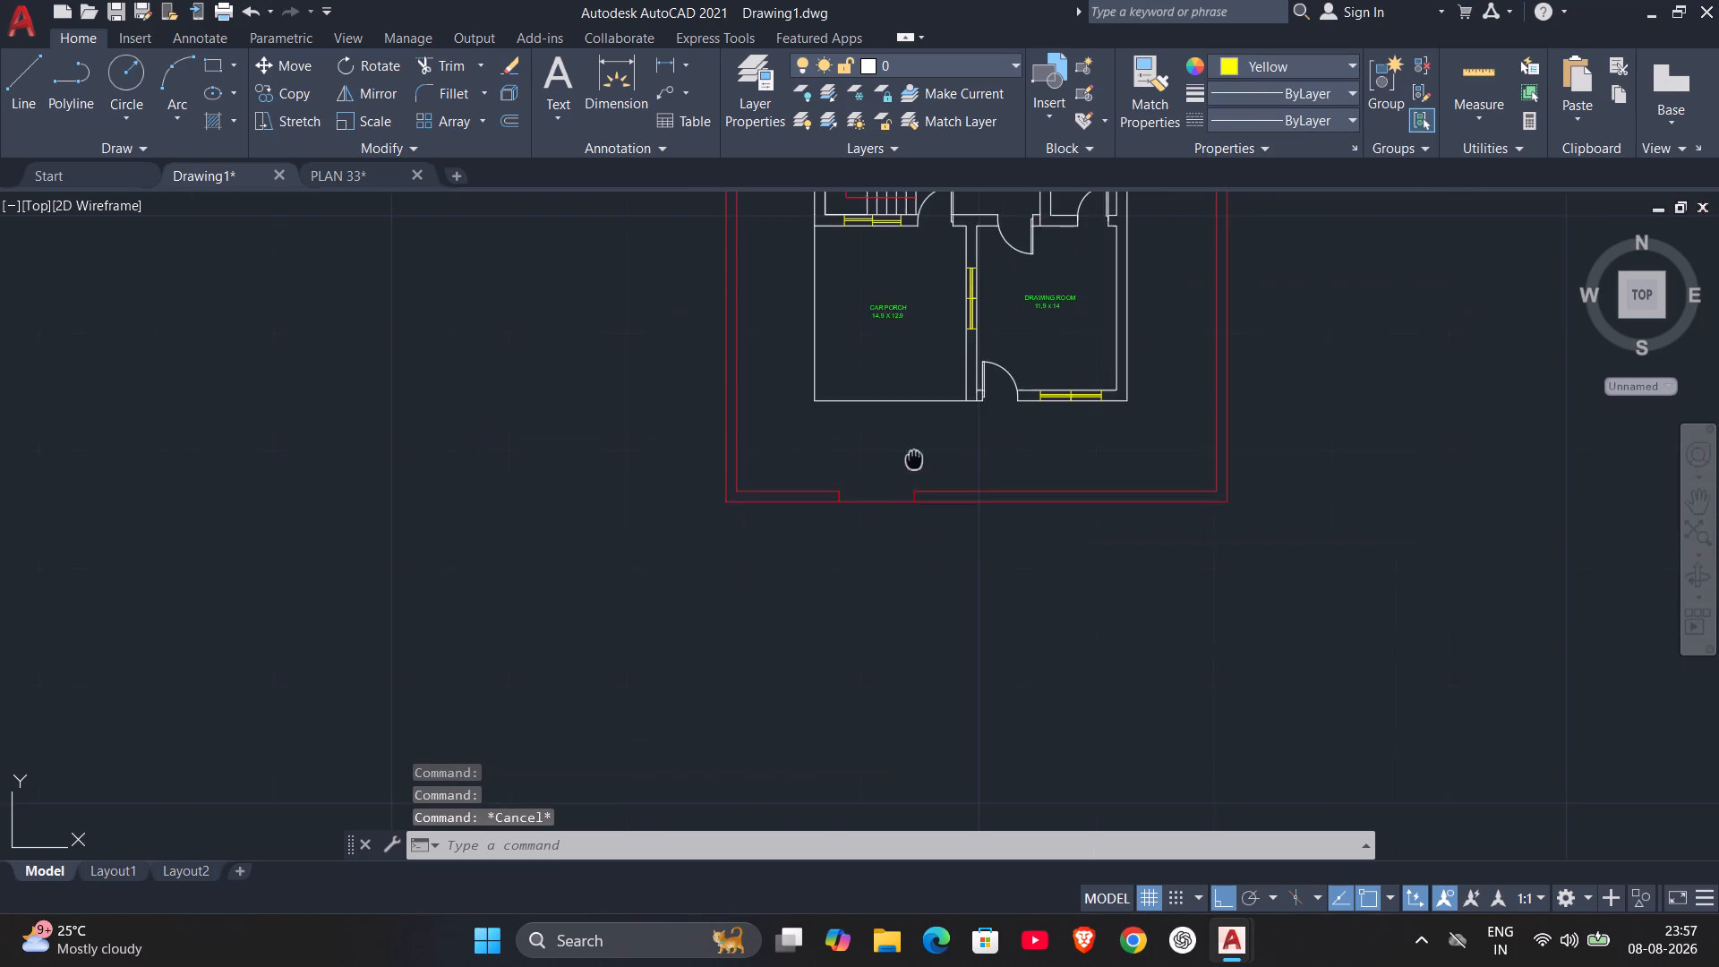
pyautogui.moveTo(915, 460); pyautogui.dragTo(731, 706, button='middle')
pyautogui.scroll(-1, 731, 706)
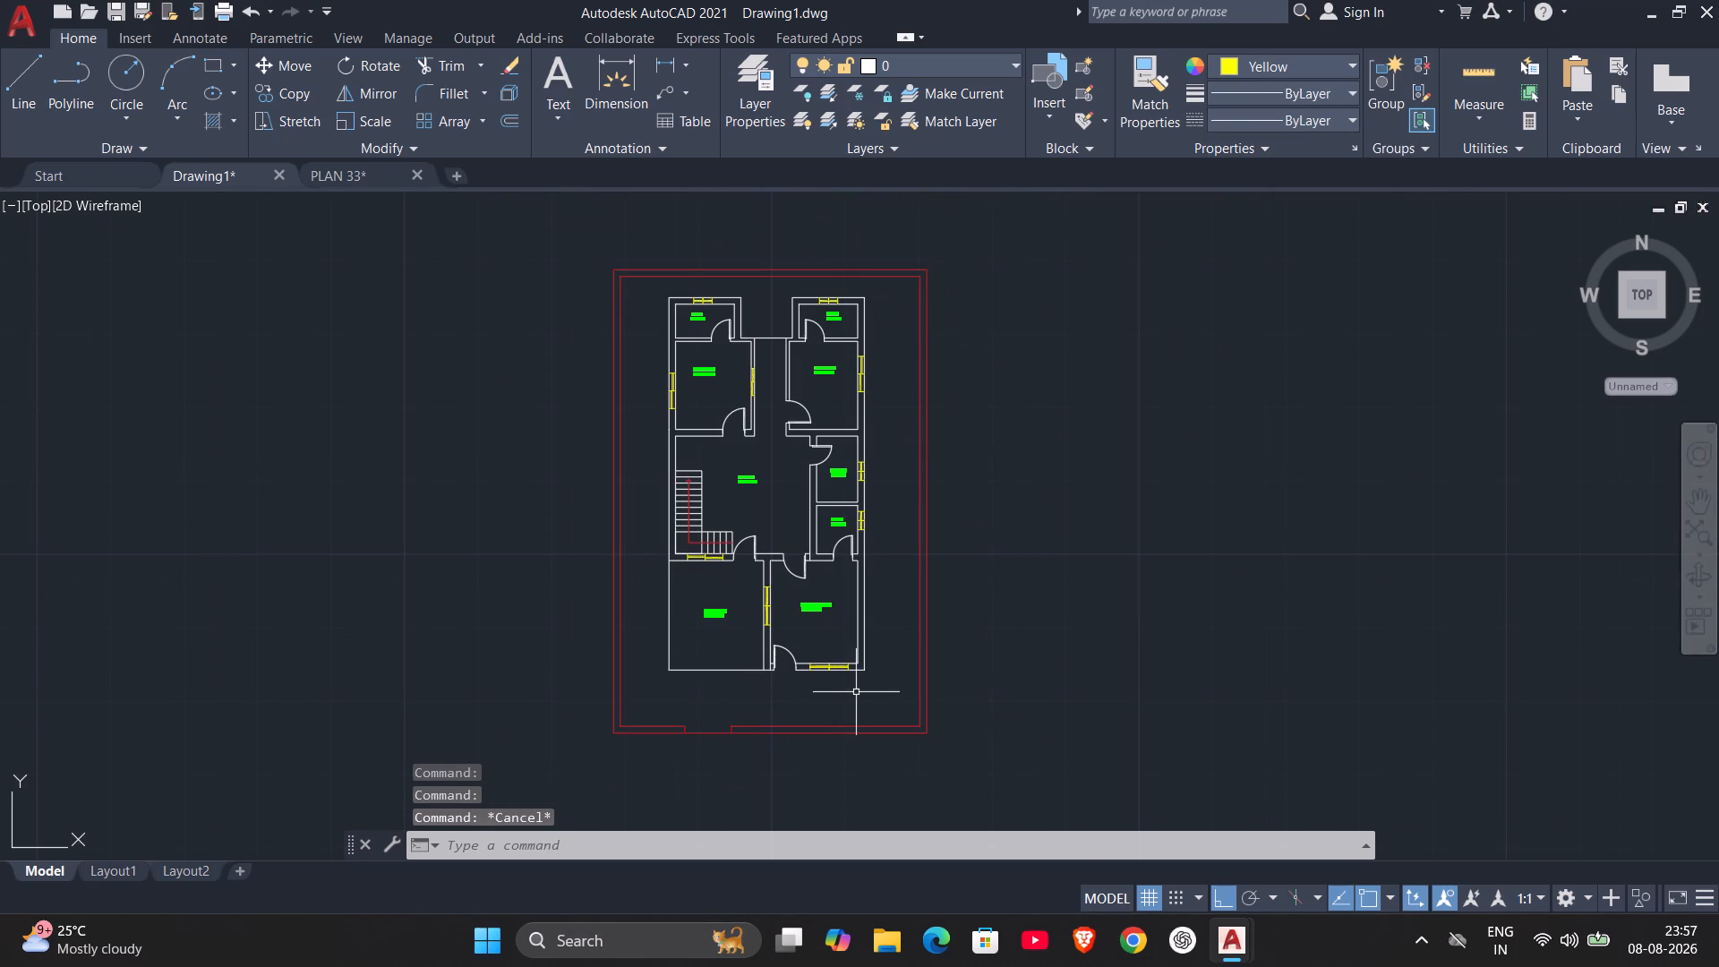
pyautogui.moveTo(964, 673); pyautogui.dragTo(974, 676, button='middle')
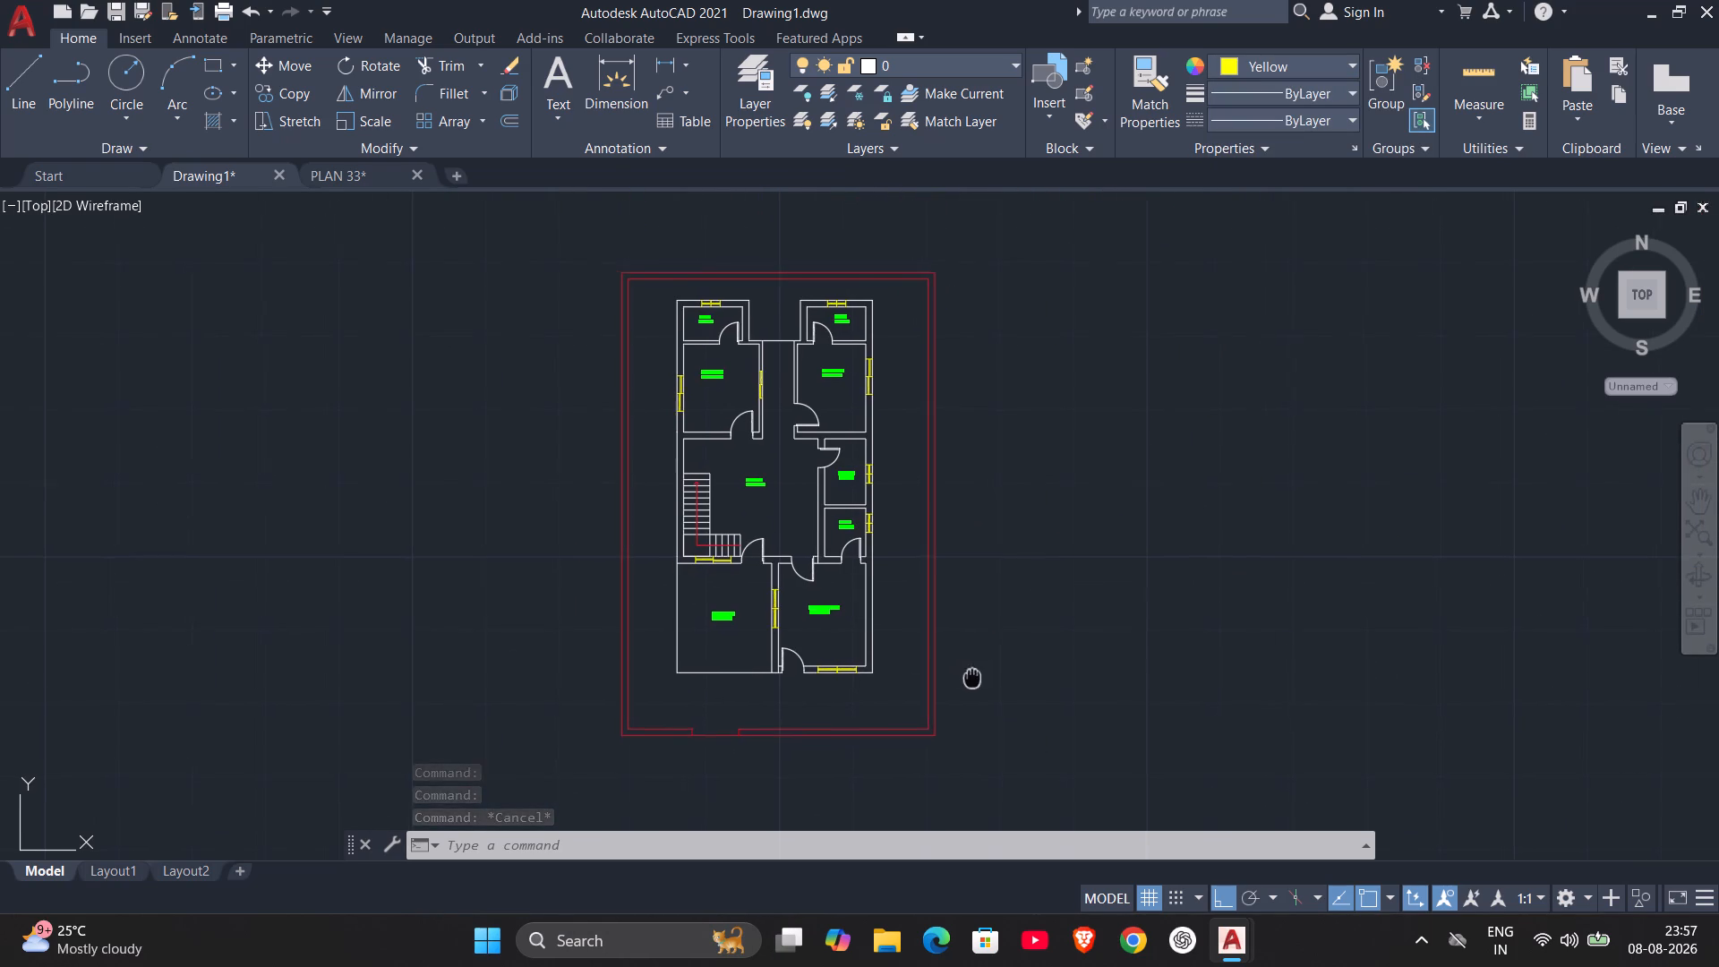
pyautogui.moveTo(974, 676); pyautogui.dragTo(1029, 703, button='middle')
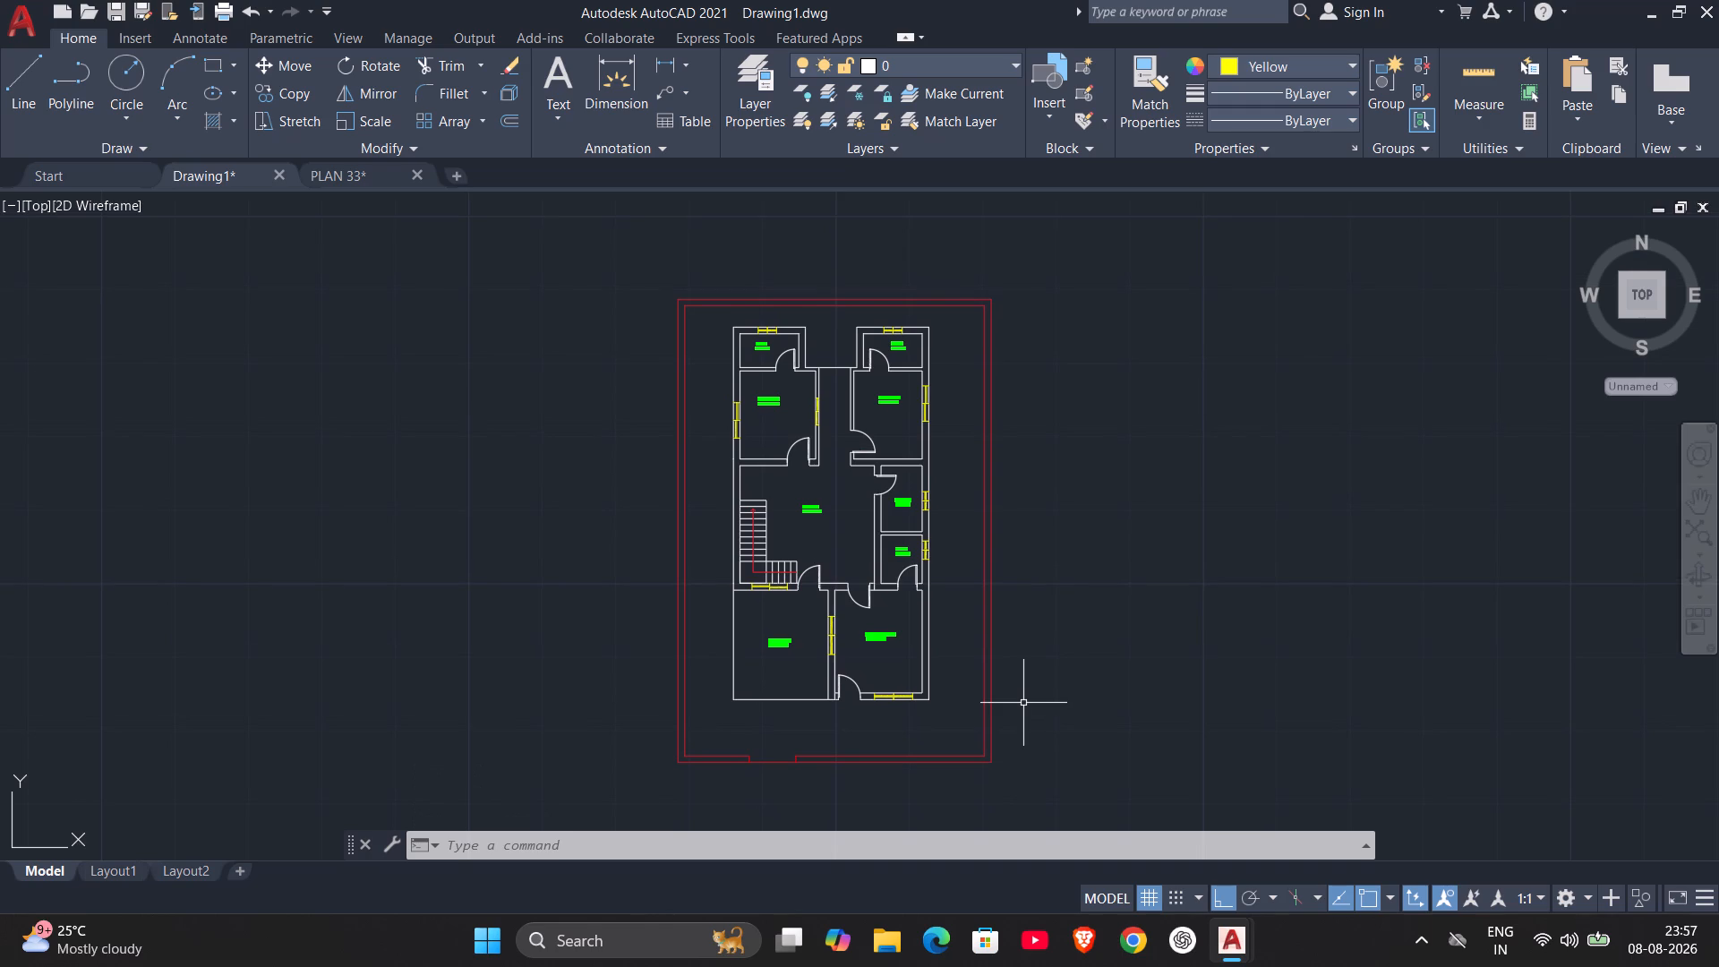
pyautogui.scroll(2, 822, 733)
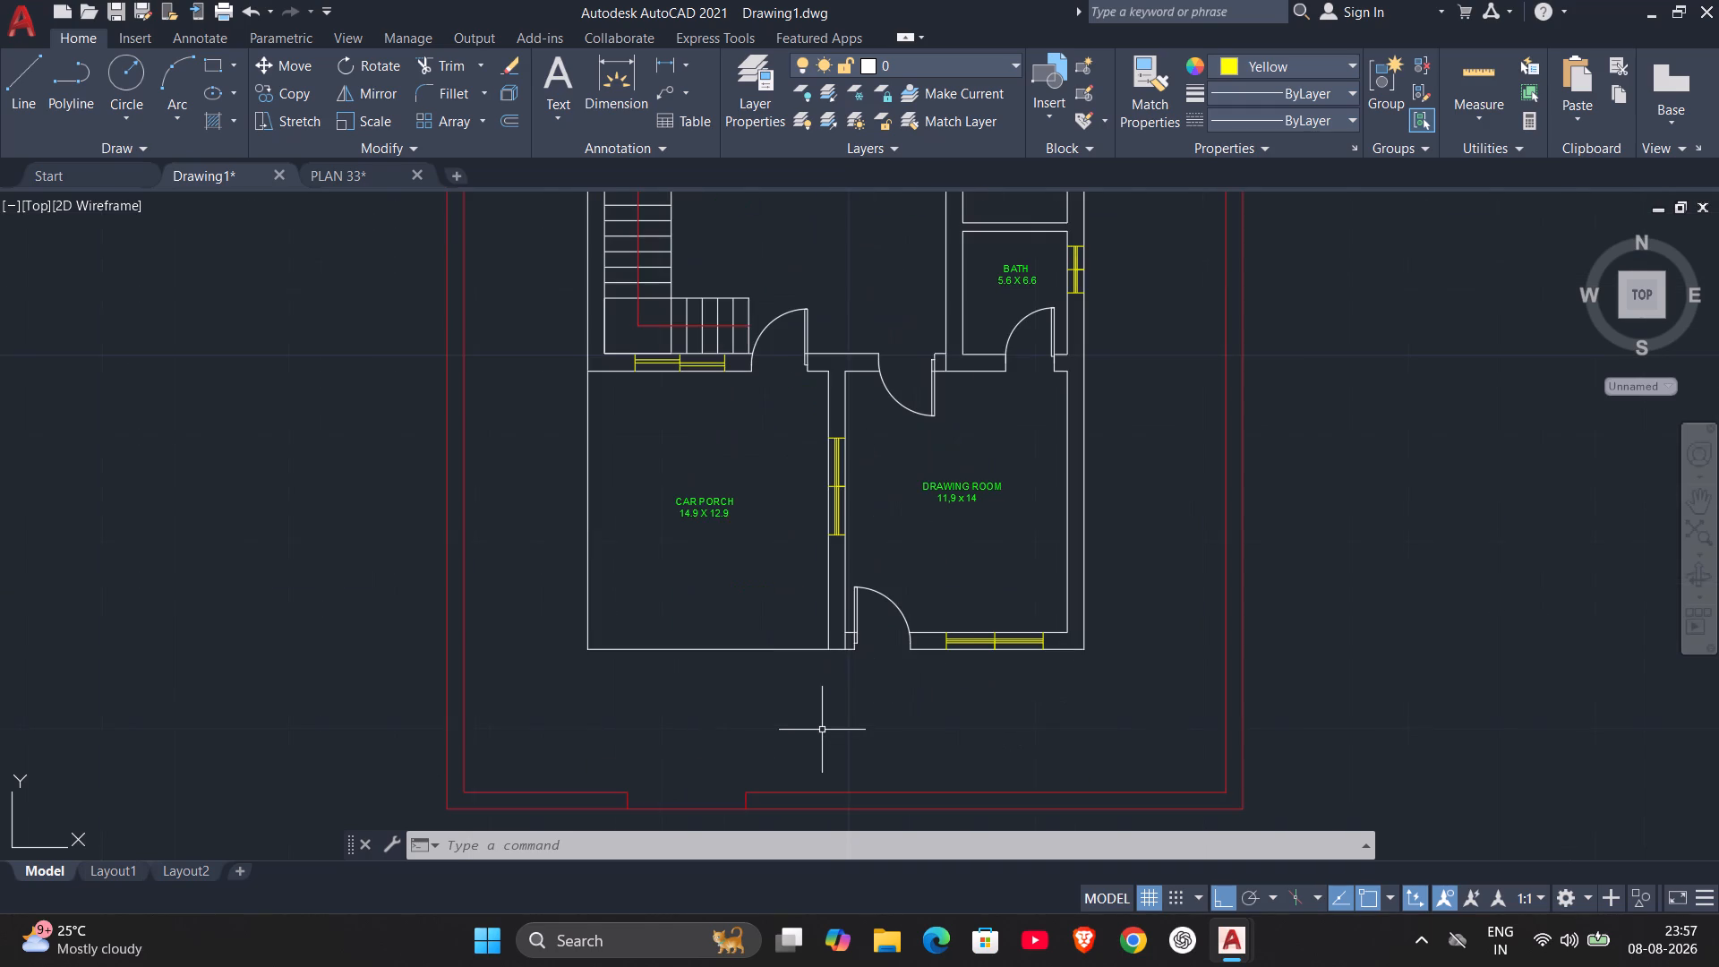
pyautogui.moveTo(923, 389); pyautogui.dragTo(966, 449, button='middle')
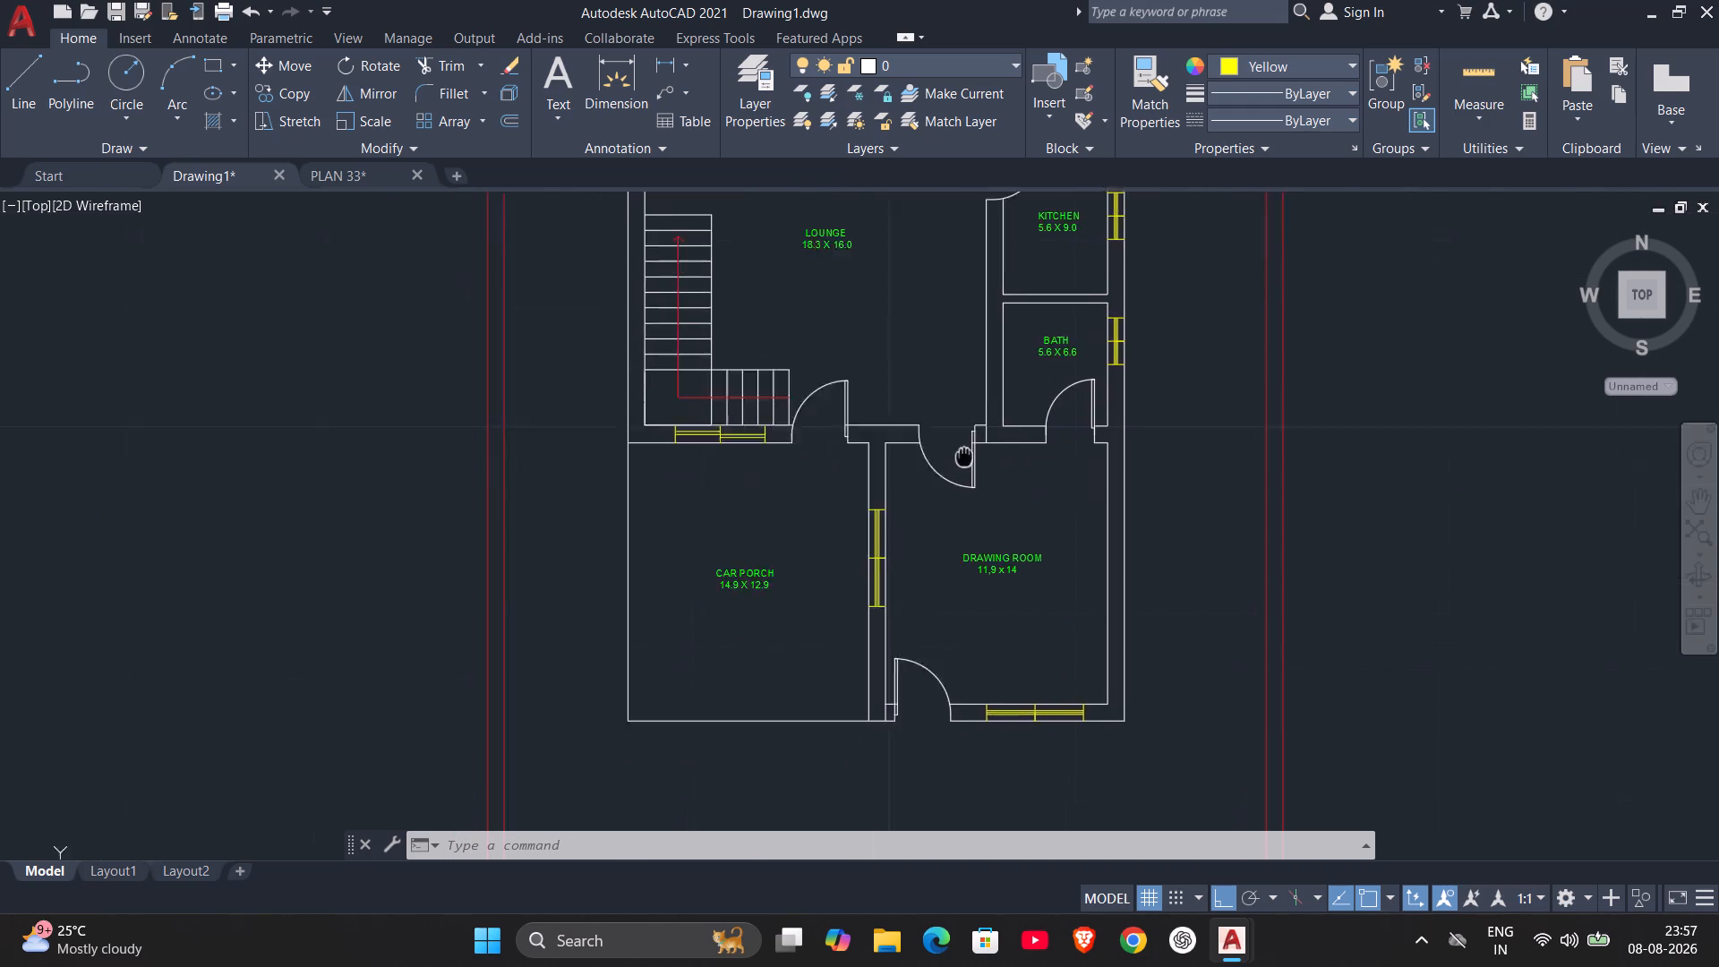
pyautogui.moveTo(966, 449); pyautogui.dragTo(1002, 312, button='middle')
pyautogui.click(786, 427)
pyautogui.write('CO')
pyautogui.press('Return')
pyautogui.moveTo(785, 425); pyautogui.dragTo(785, 424)
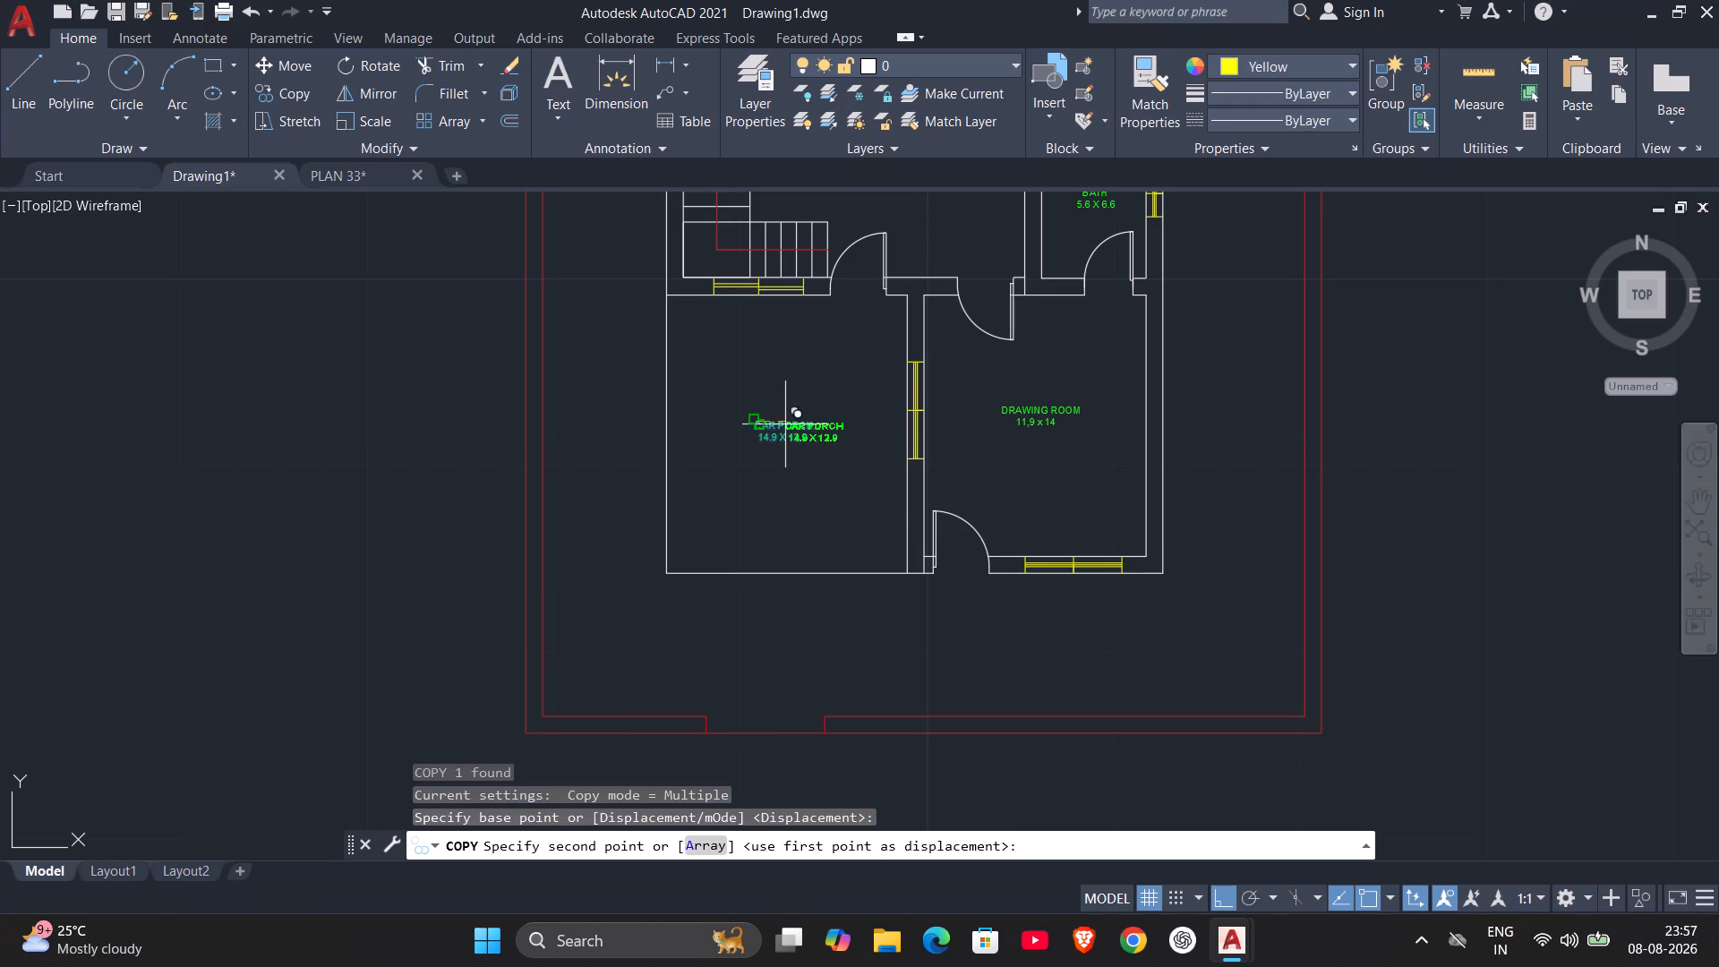
pyautogui.moveTo(785, 424); pyautogui.dragTo(782, 469)
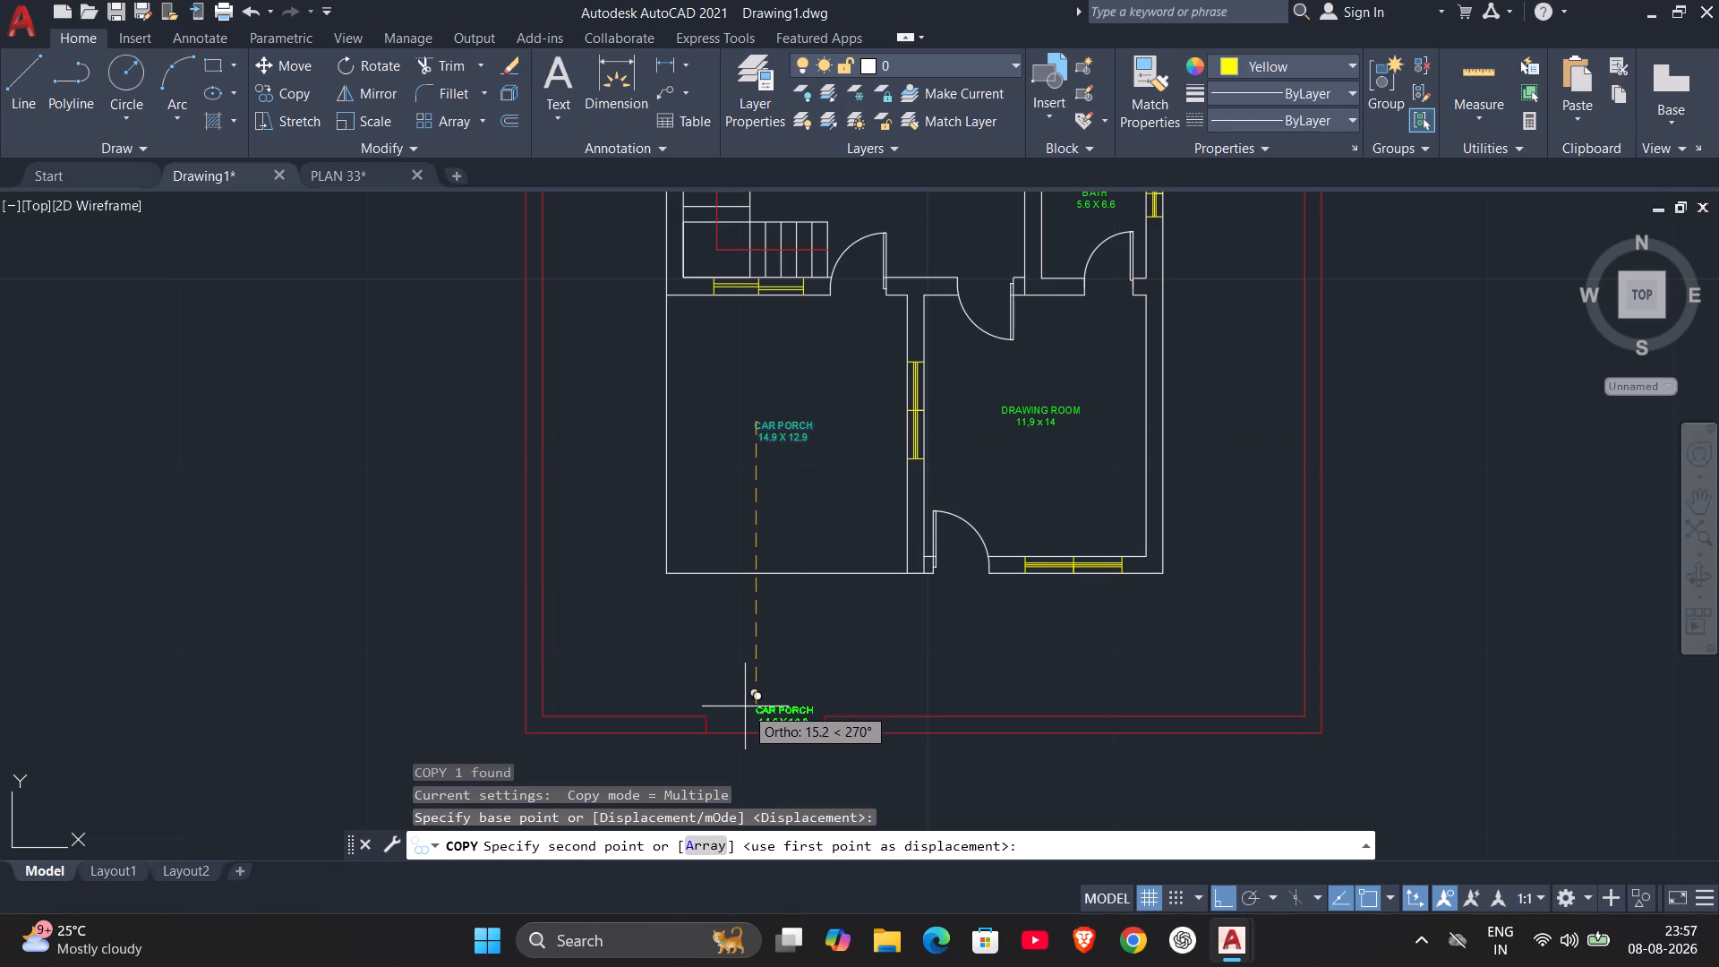
pyautogui.press('F8')
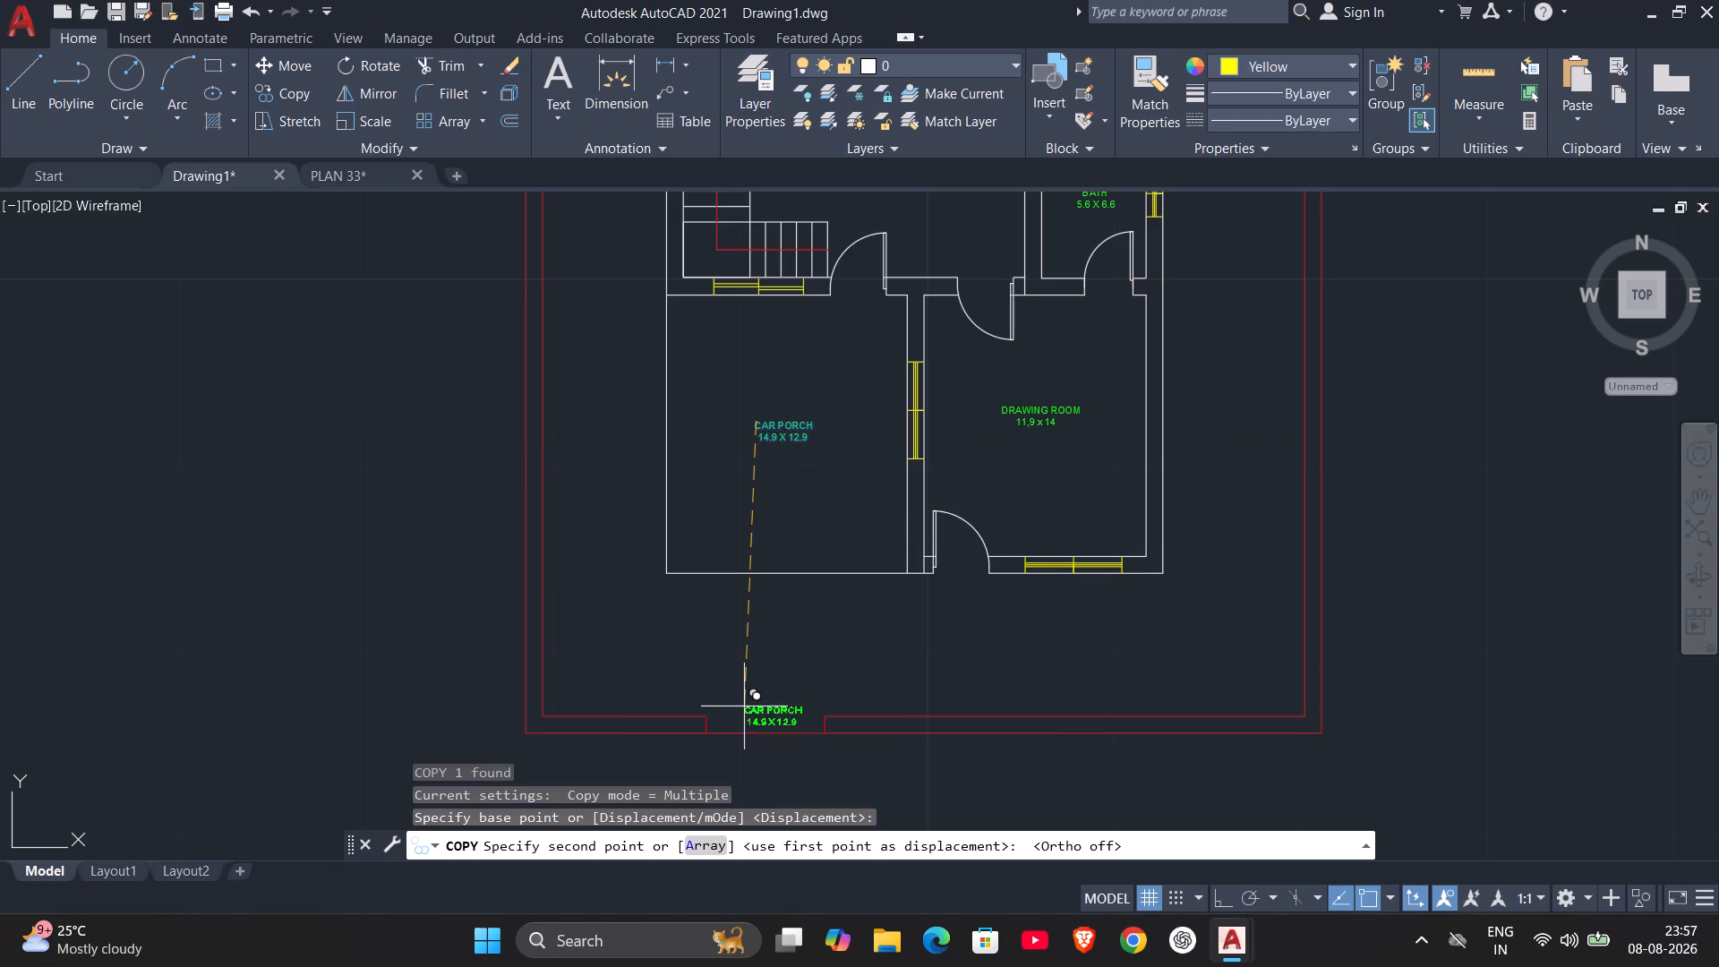
pyautogui.click(736, 707)
pyautogui.press('Escape')
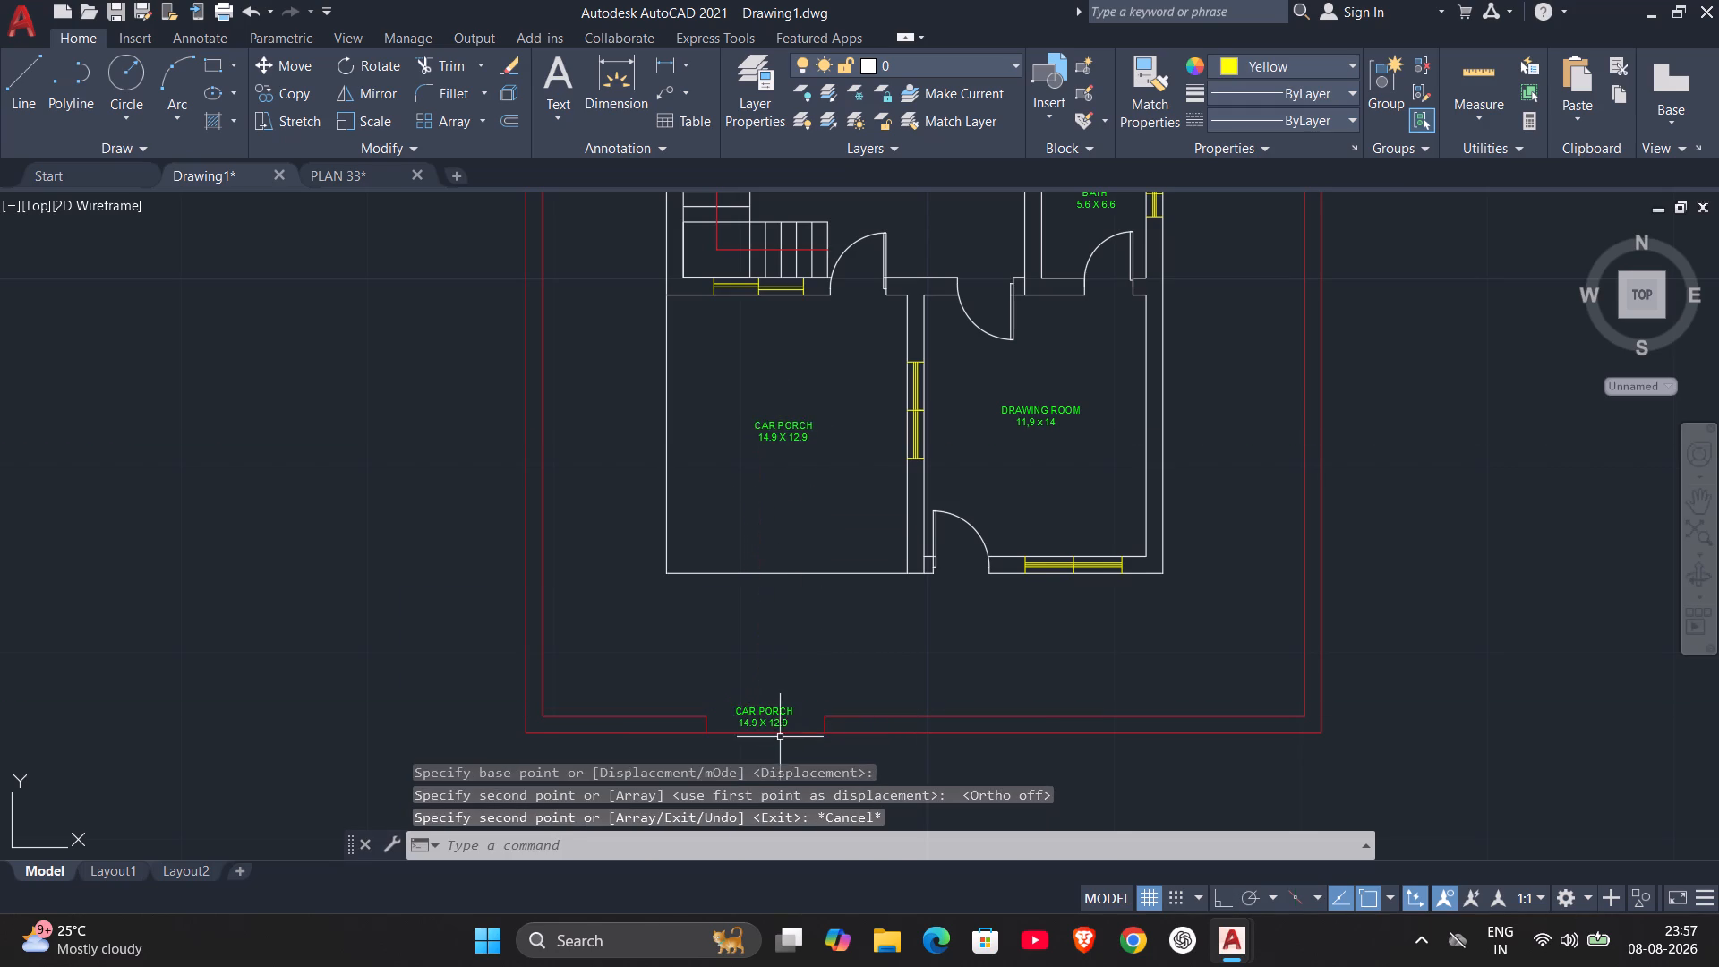
# Replace both lines of the copied label at the border opening with the text GATE.
pyautogui.scroll(1, 765, 712)
pyautogui.doubleClick(765, 707)
pyautogui.moveTo(799, 724); pyautogui.dragTo(798, 724)
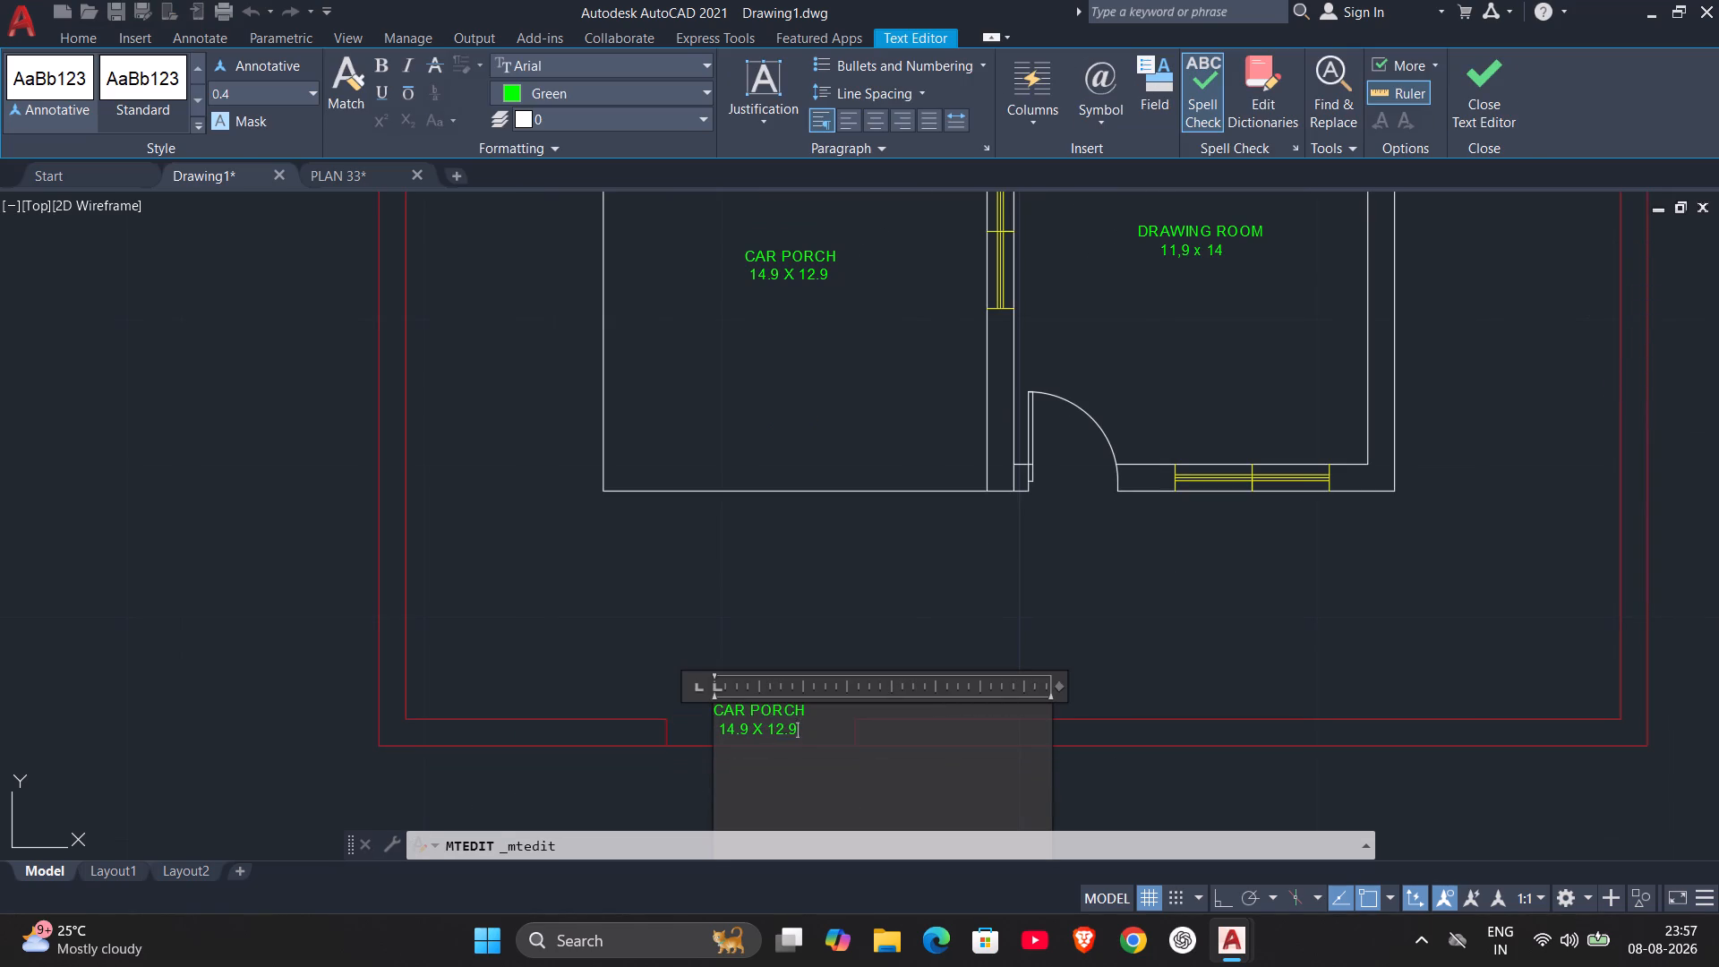
pyautogui.moveTo(798, 724); pyautogui.dragTo(707, 724)
pyautogui.press('BackSpace')
pyautogui.moveTo(812, 699); pyautogui.dragTo(749, 712)
pyautogui.moveTo(817, 708); pyautogui.dragTo(748, 712)
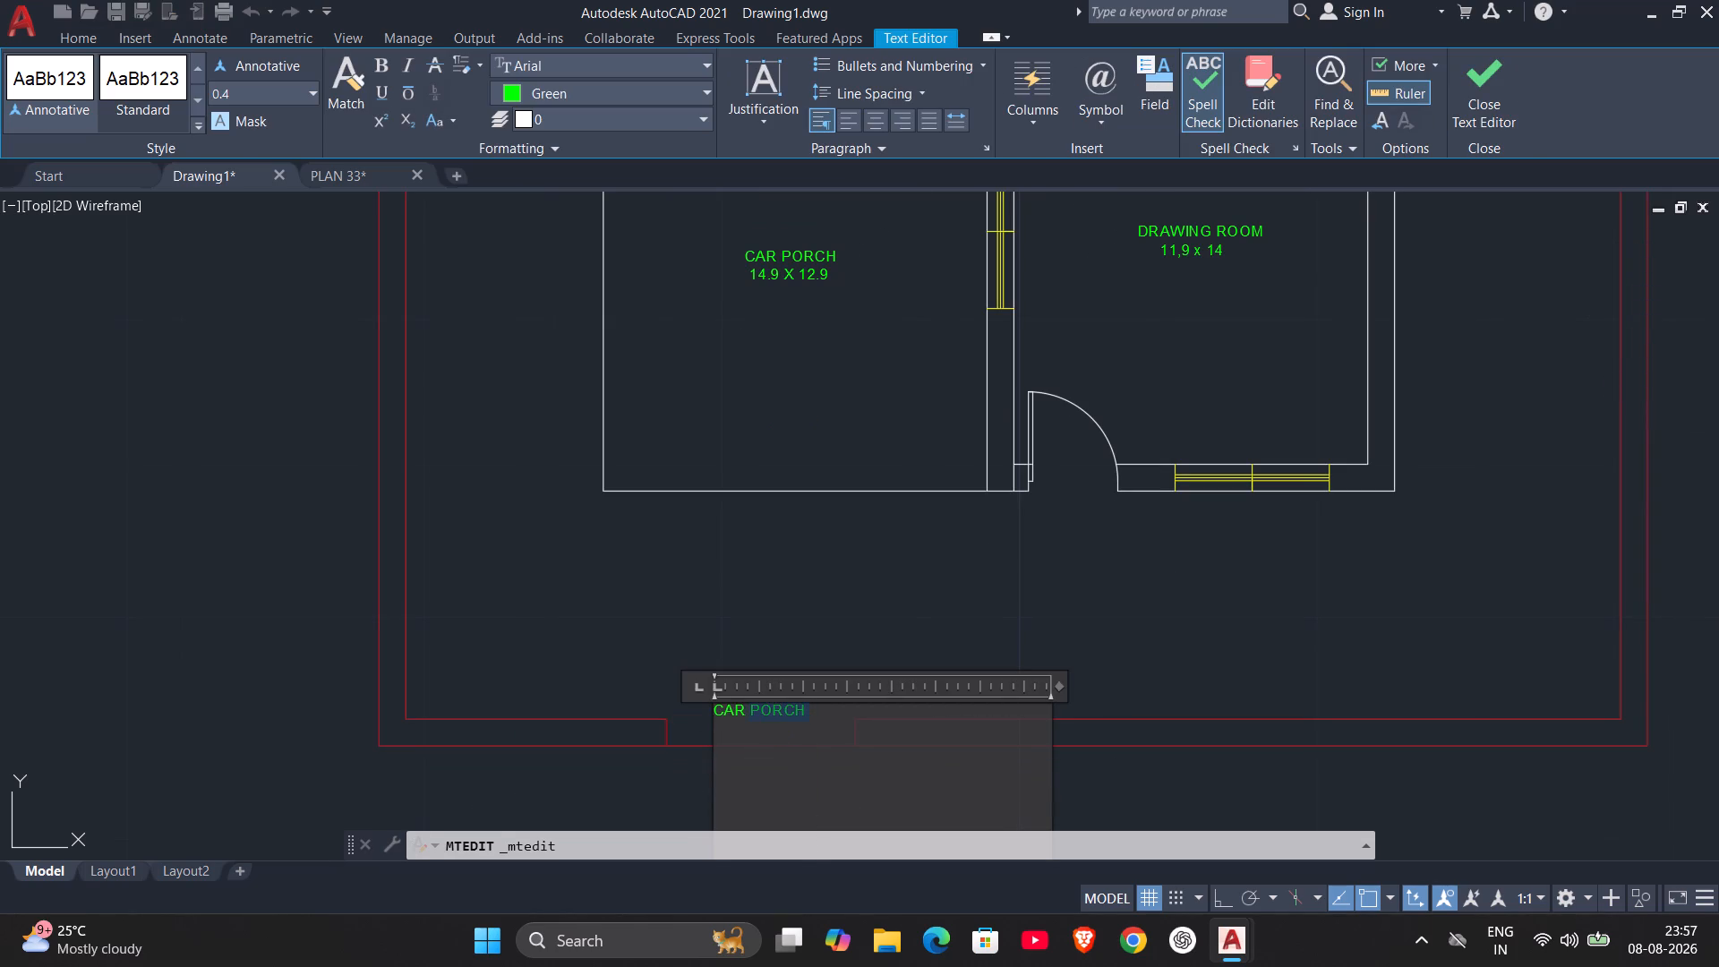
pyautogui.moveTo(748, 712); pyautogui.dragTo(702, 715)
pyautogui.press('BackSpace')
pyautogui.write('GATE')
pyautogui.scroll(1, 740, 761)
pyautogui.click(918, 564)
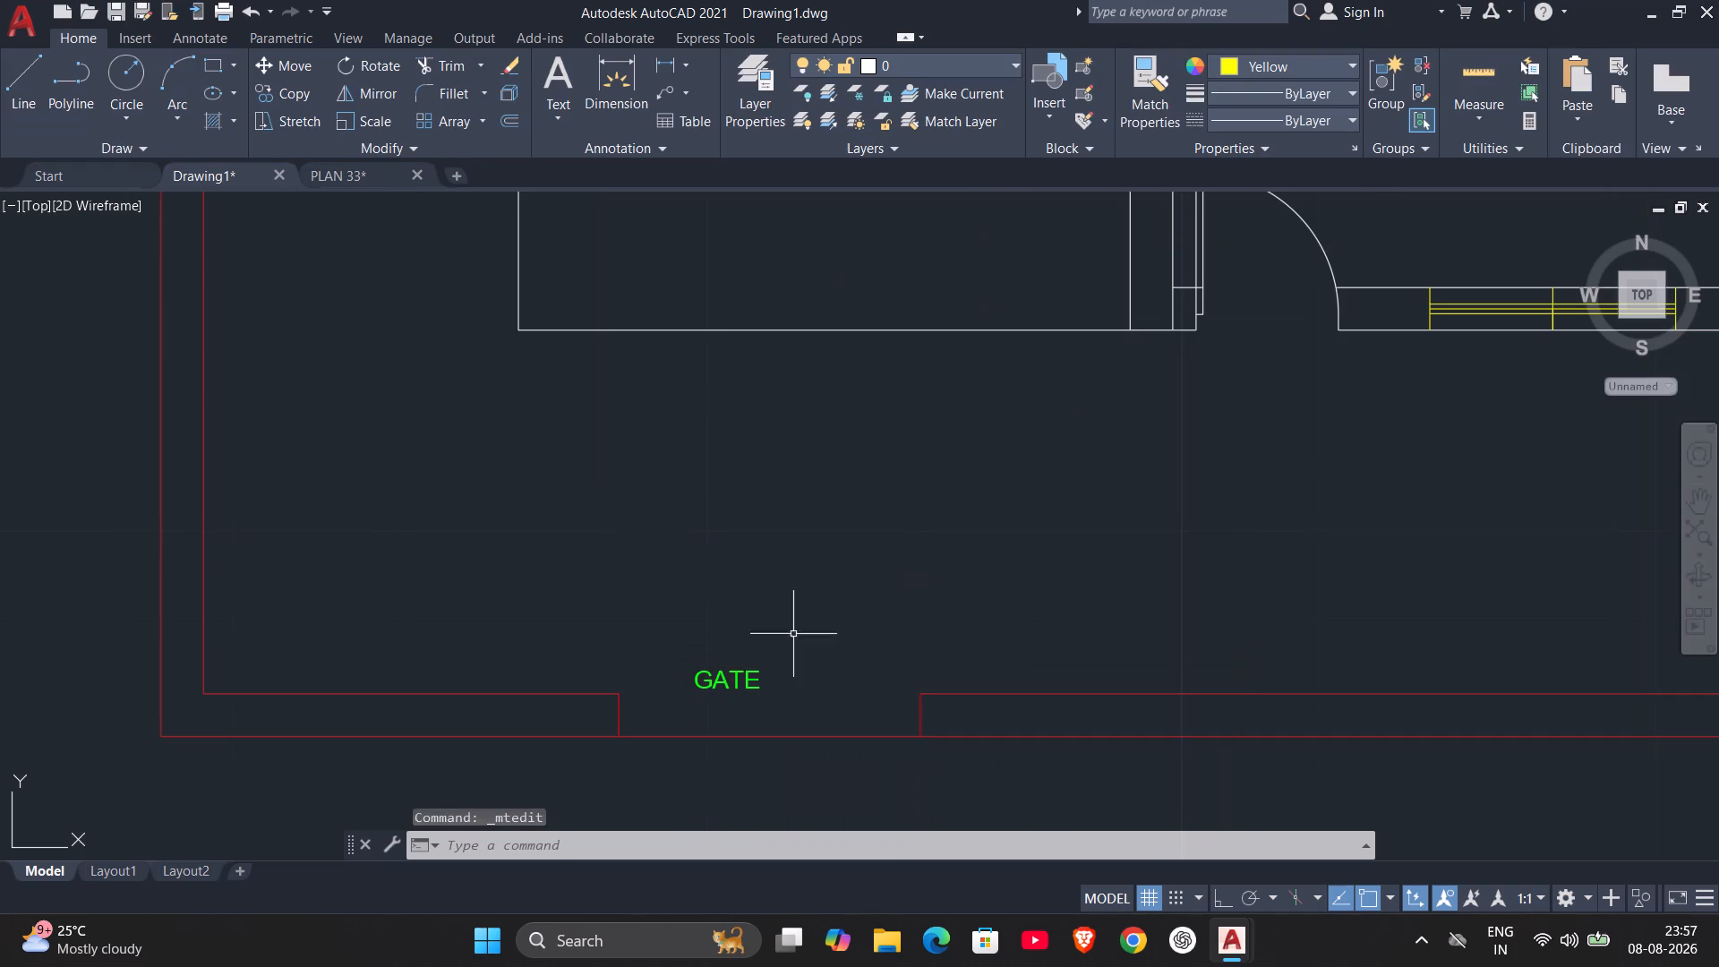
# Move the GATE label slightly so it sits centred within the border opening.
pyautogui.click(744, 677)
pyautogui.moveTo(730, 679); pyautogui.dragTo(766, 689)
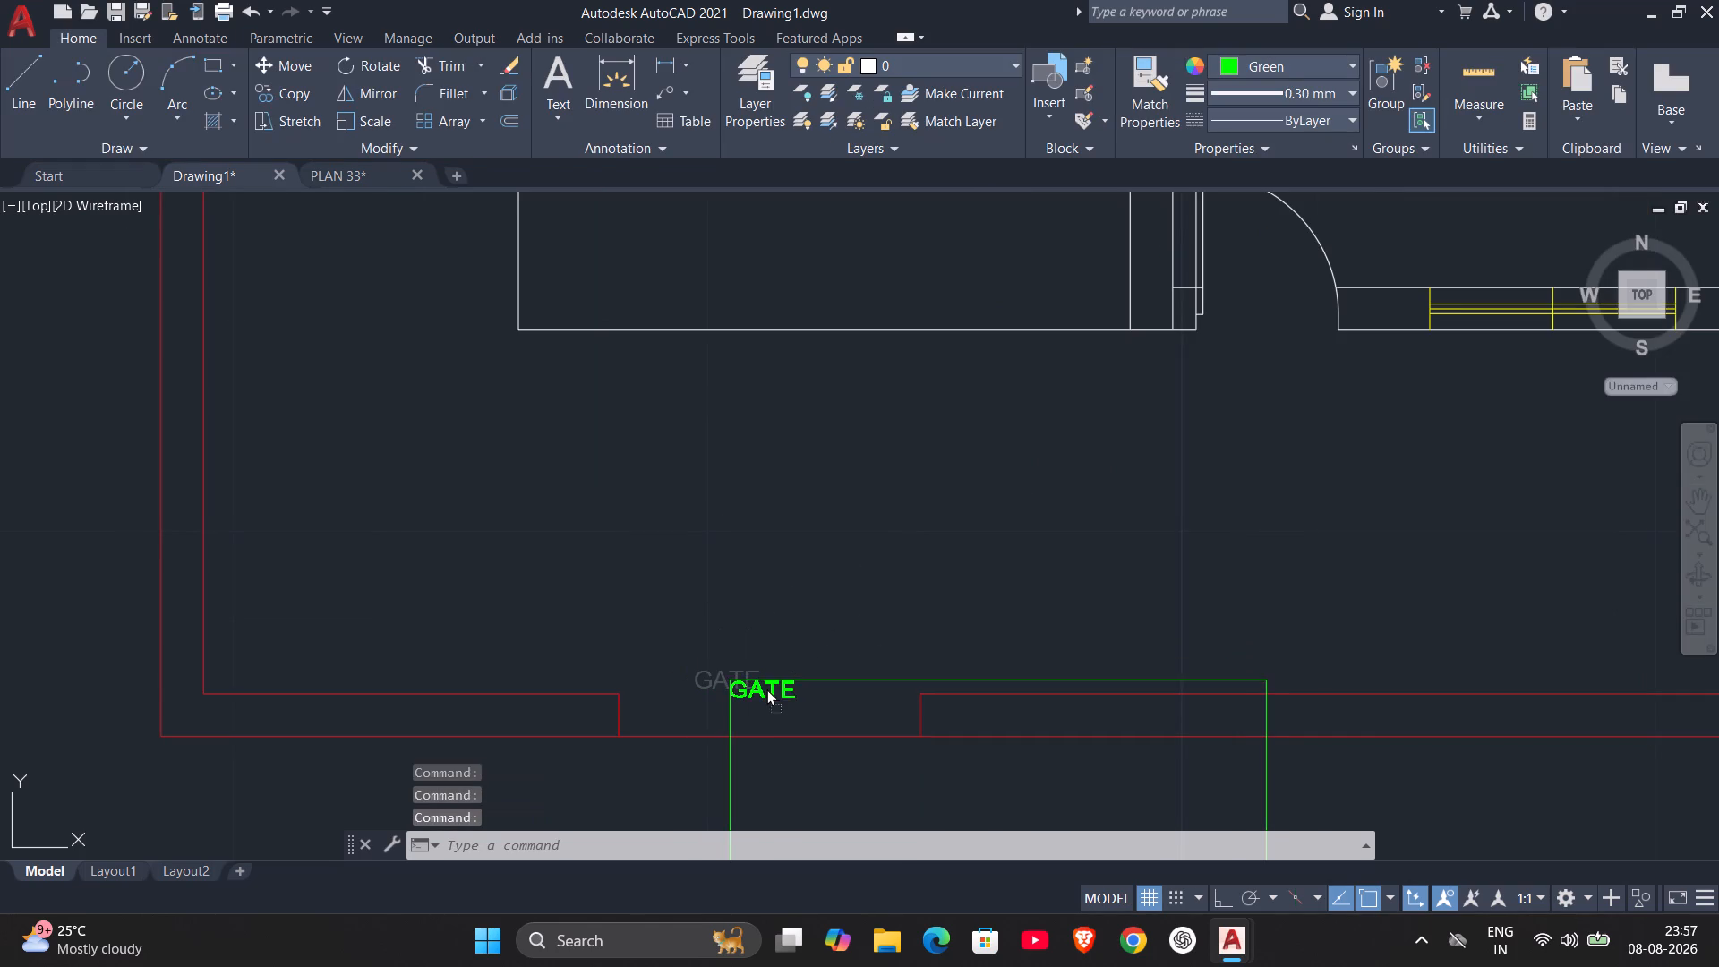
pyautogui.moveTo(766, 689); pyautogui.dragTo(758, 685)
pyautogui.scroll(-2, 875, 578)
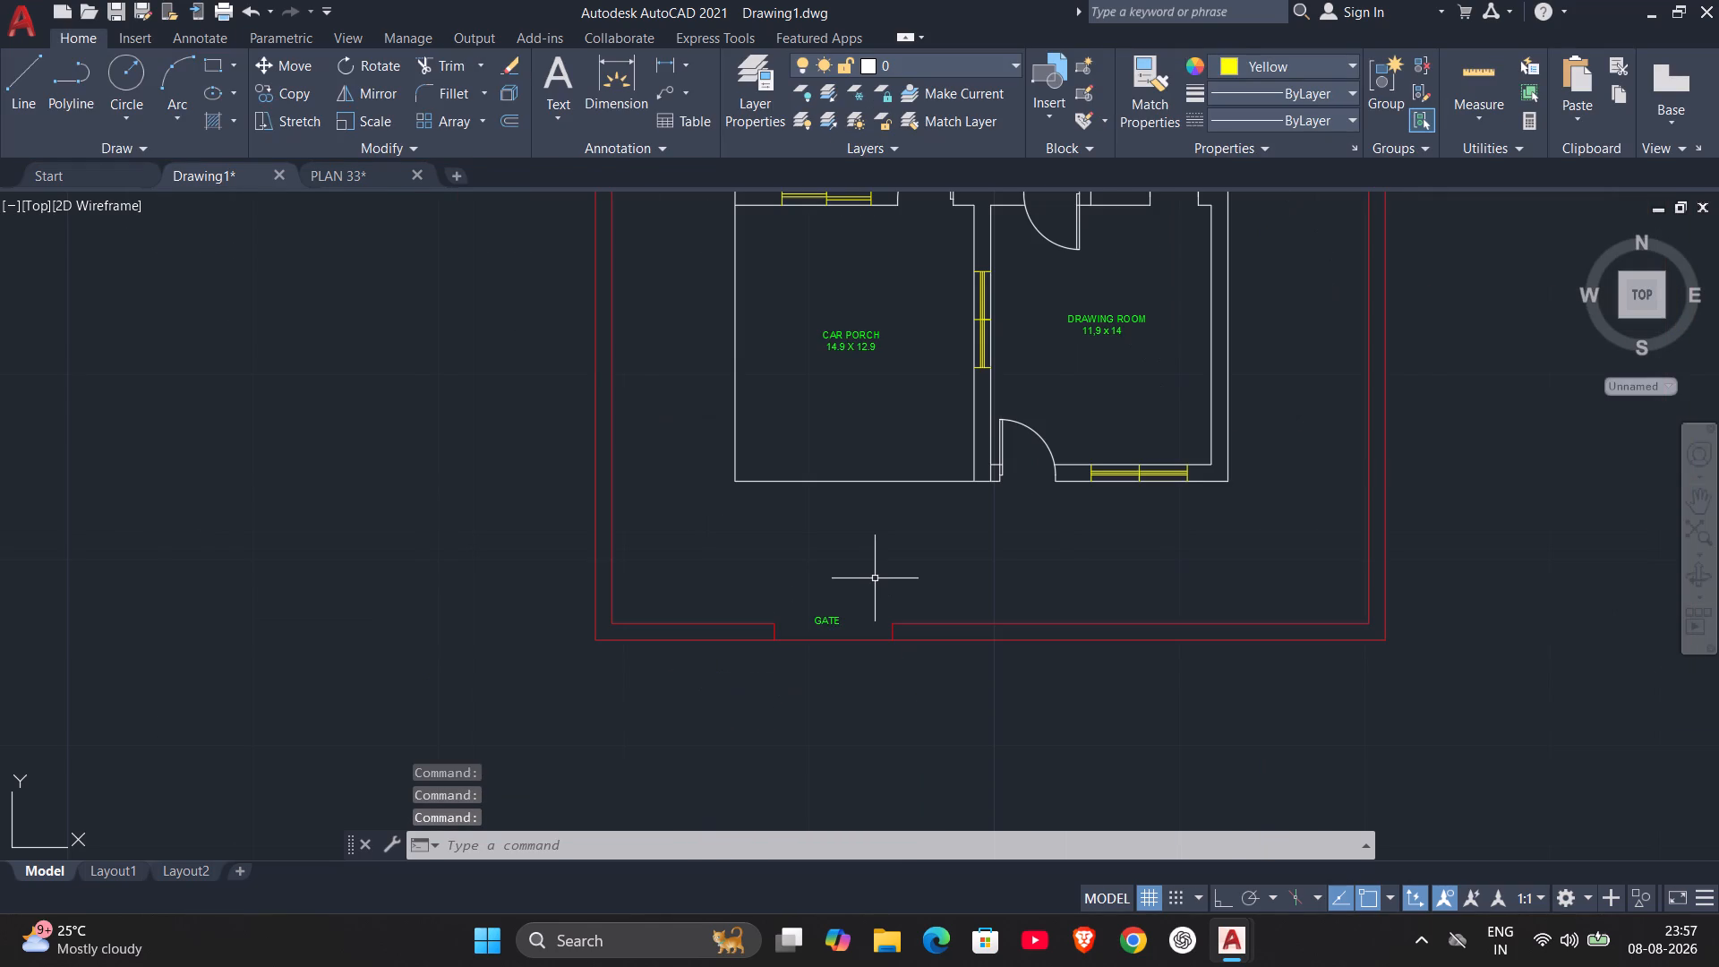
pyautogui.press('Escape')
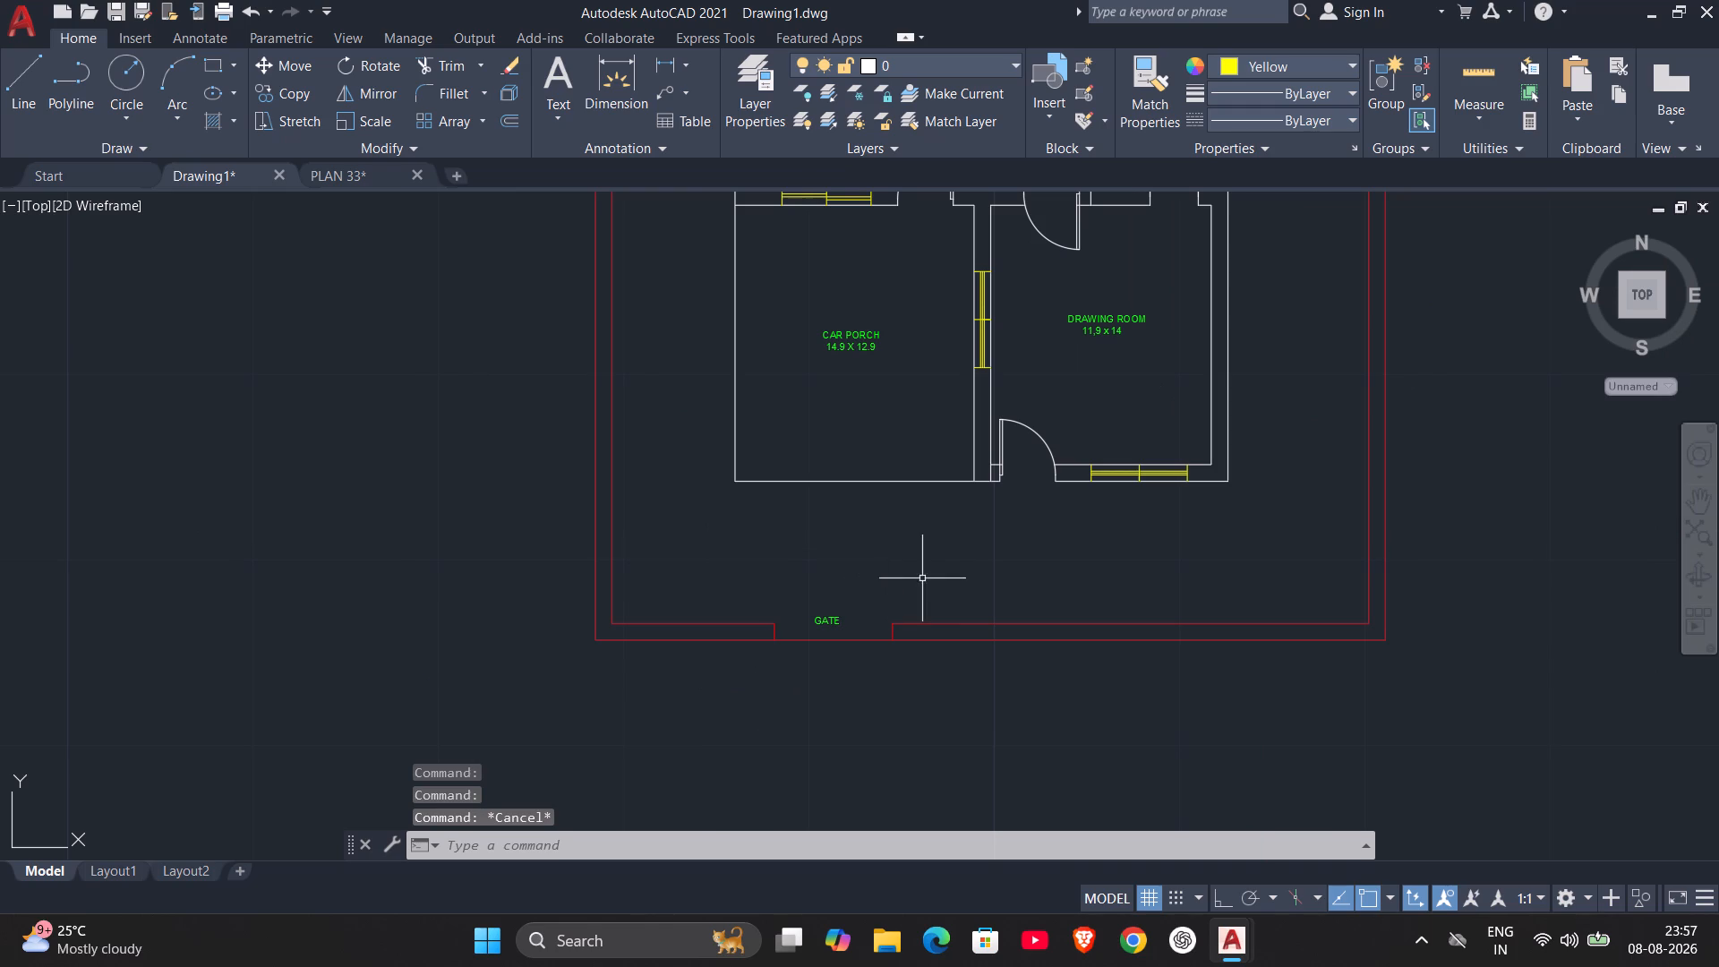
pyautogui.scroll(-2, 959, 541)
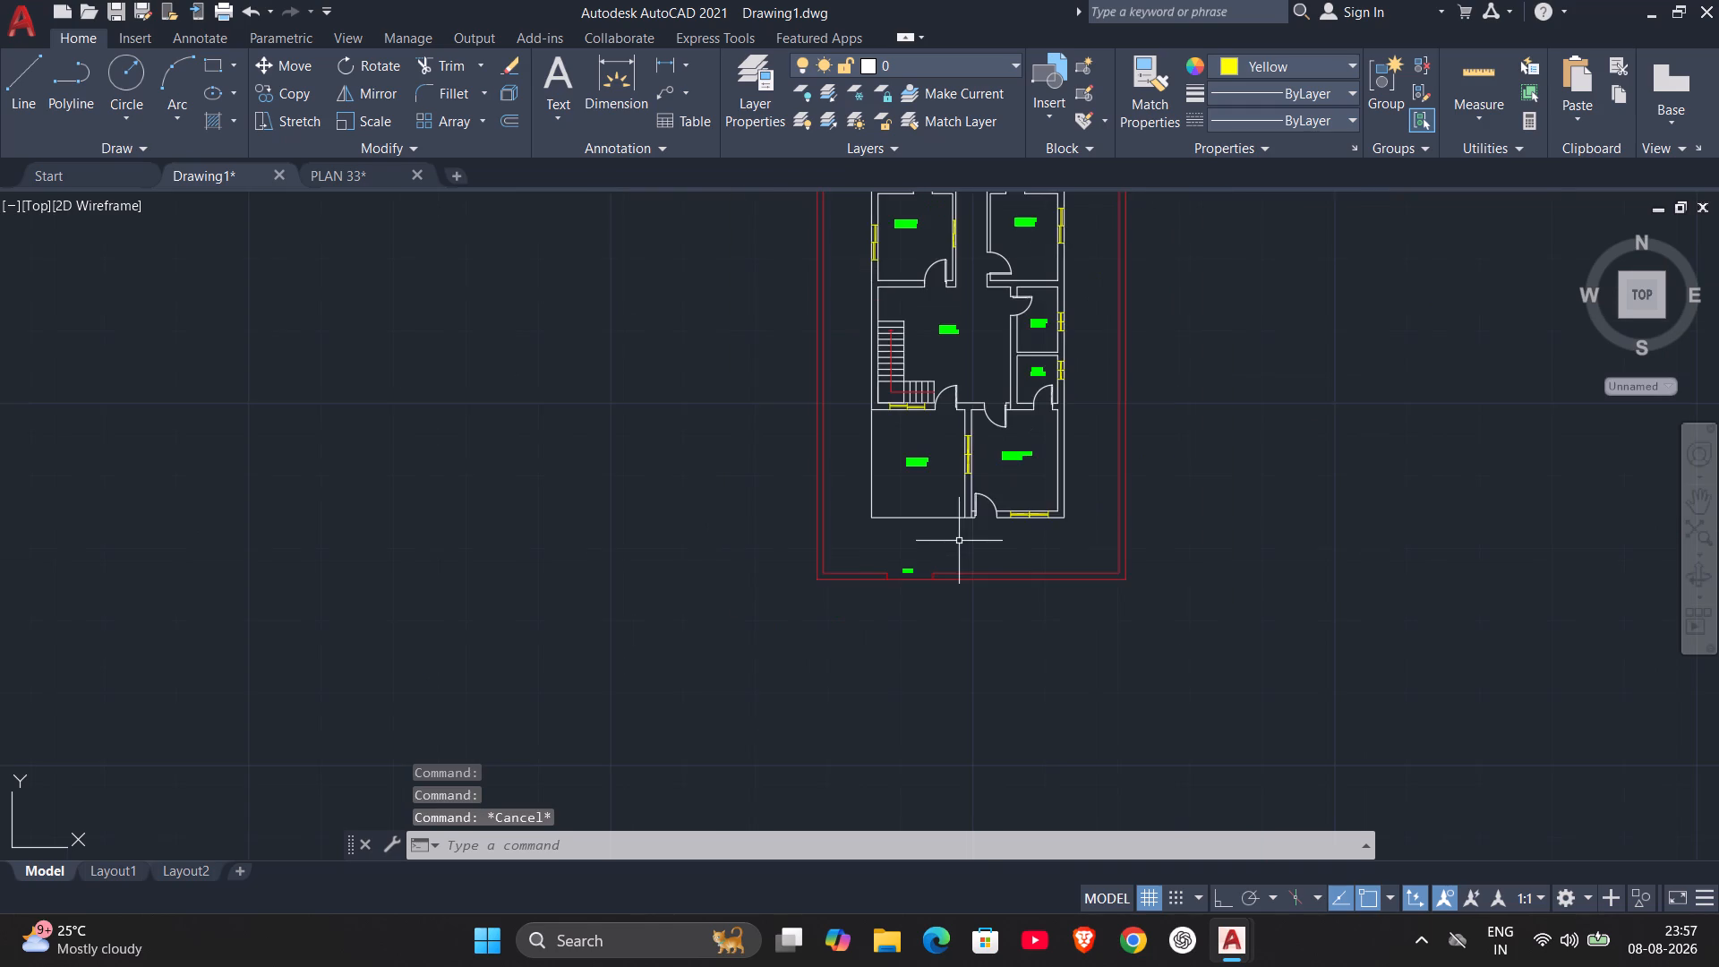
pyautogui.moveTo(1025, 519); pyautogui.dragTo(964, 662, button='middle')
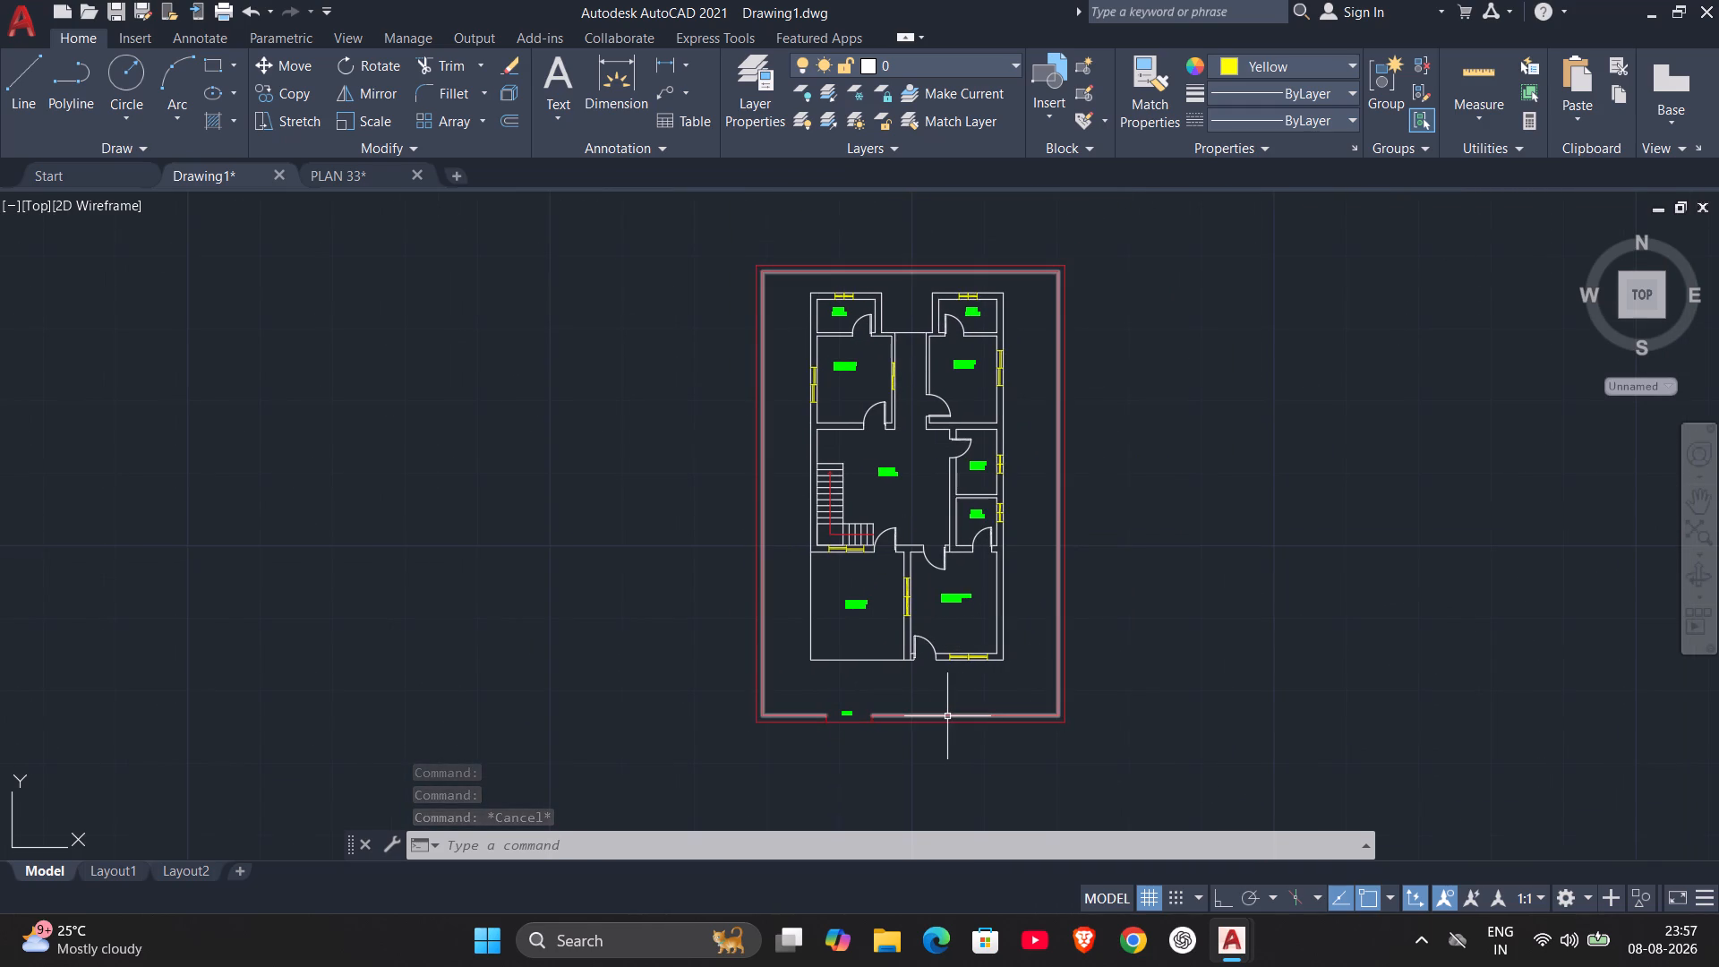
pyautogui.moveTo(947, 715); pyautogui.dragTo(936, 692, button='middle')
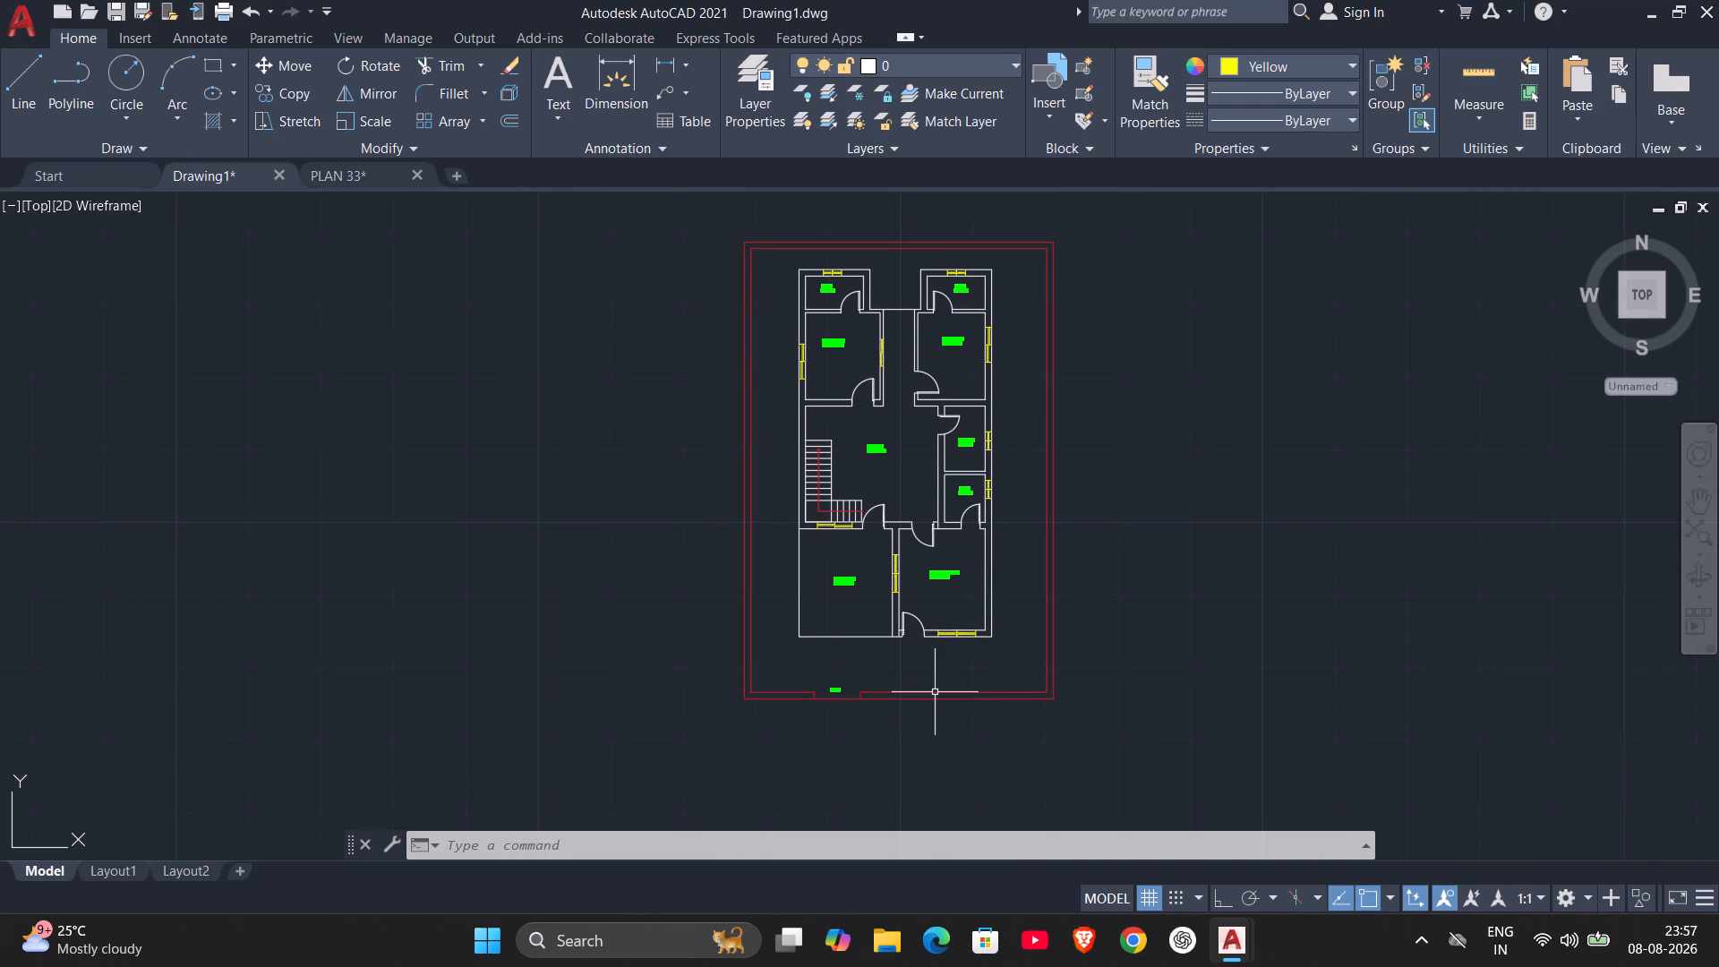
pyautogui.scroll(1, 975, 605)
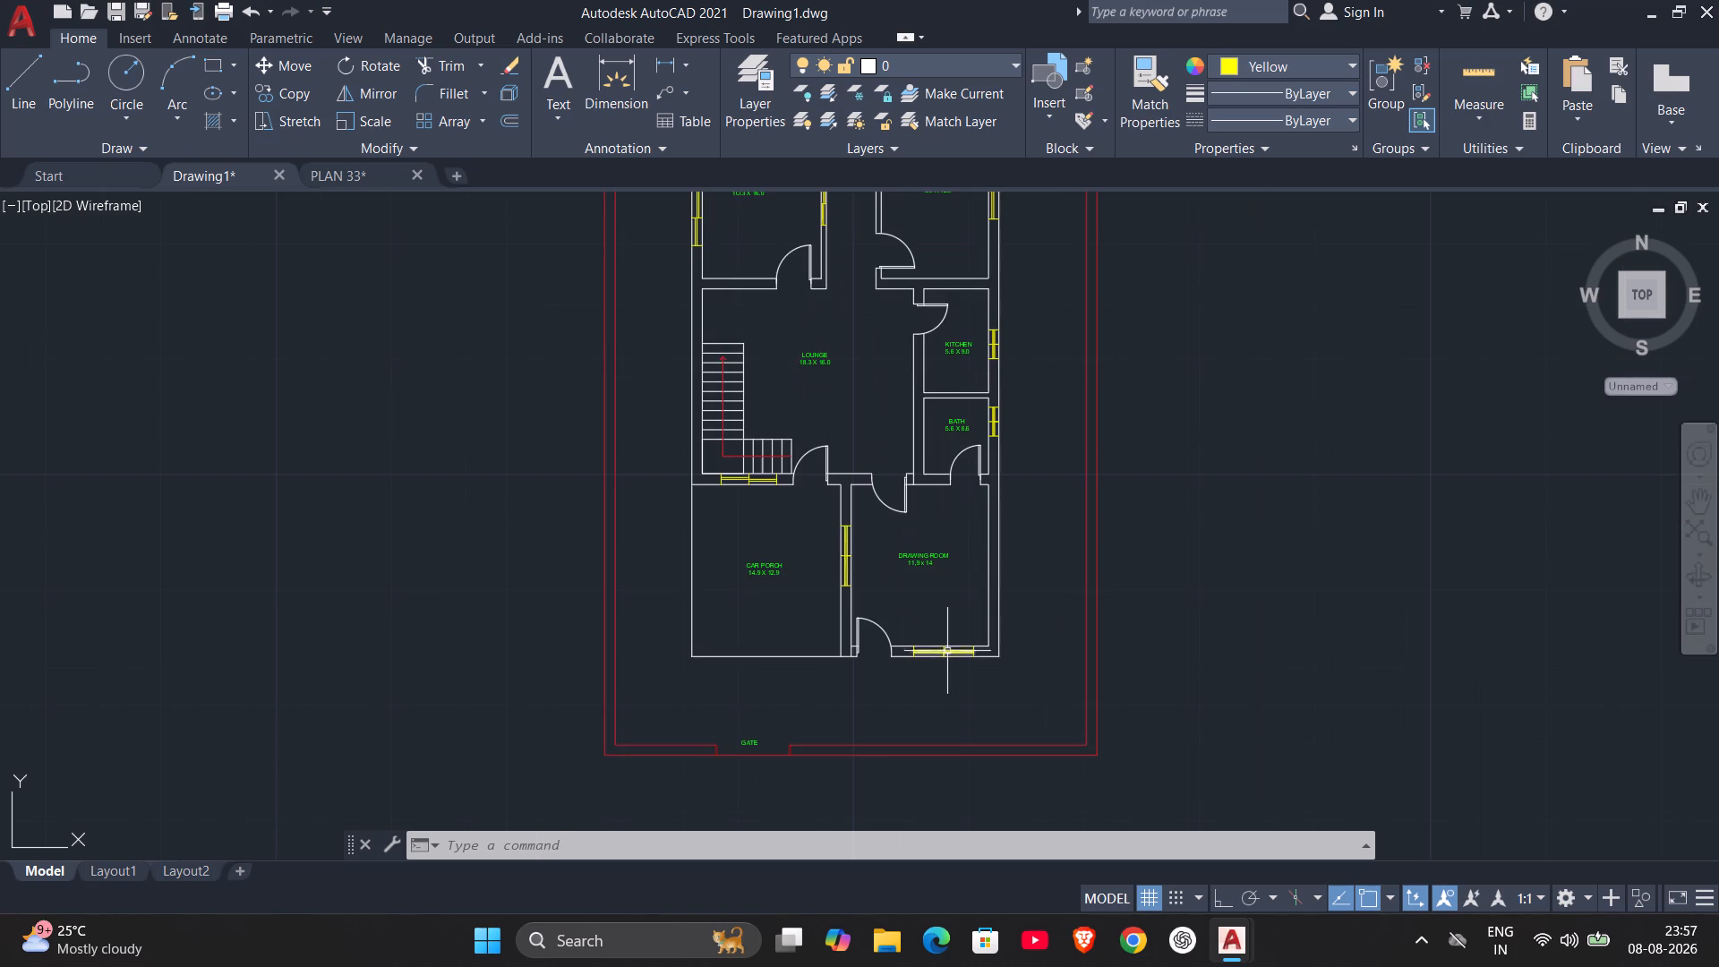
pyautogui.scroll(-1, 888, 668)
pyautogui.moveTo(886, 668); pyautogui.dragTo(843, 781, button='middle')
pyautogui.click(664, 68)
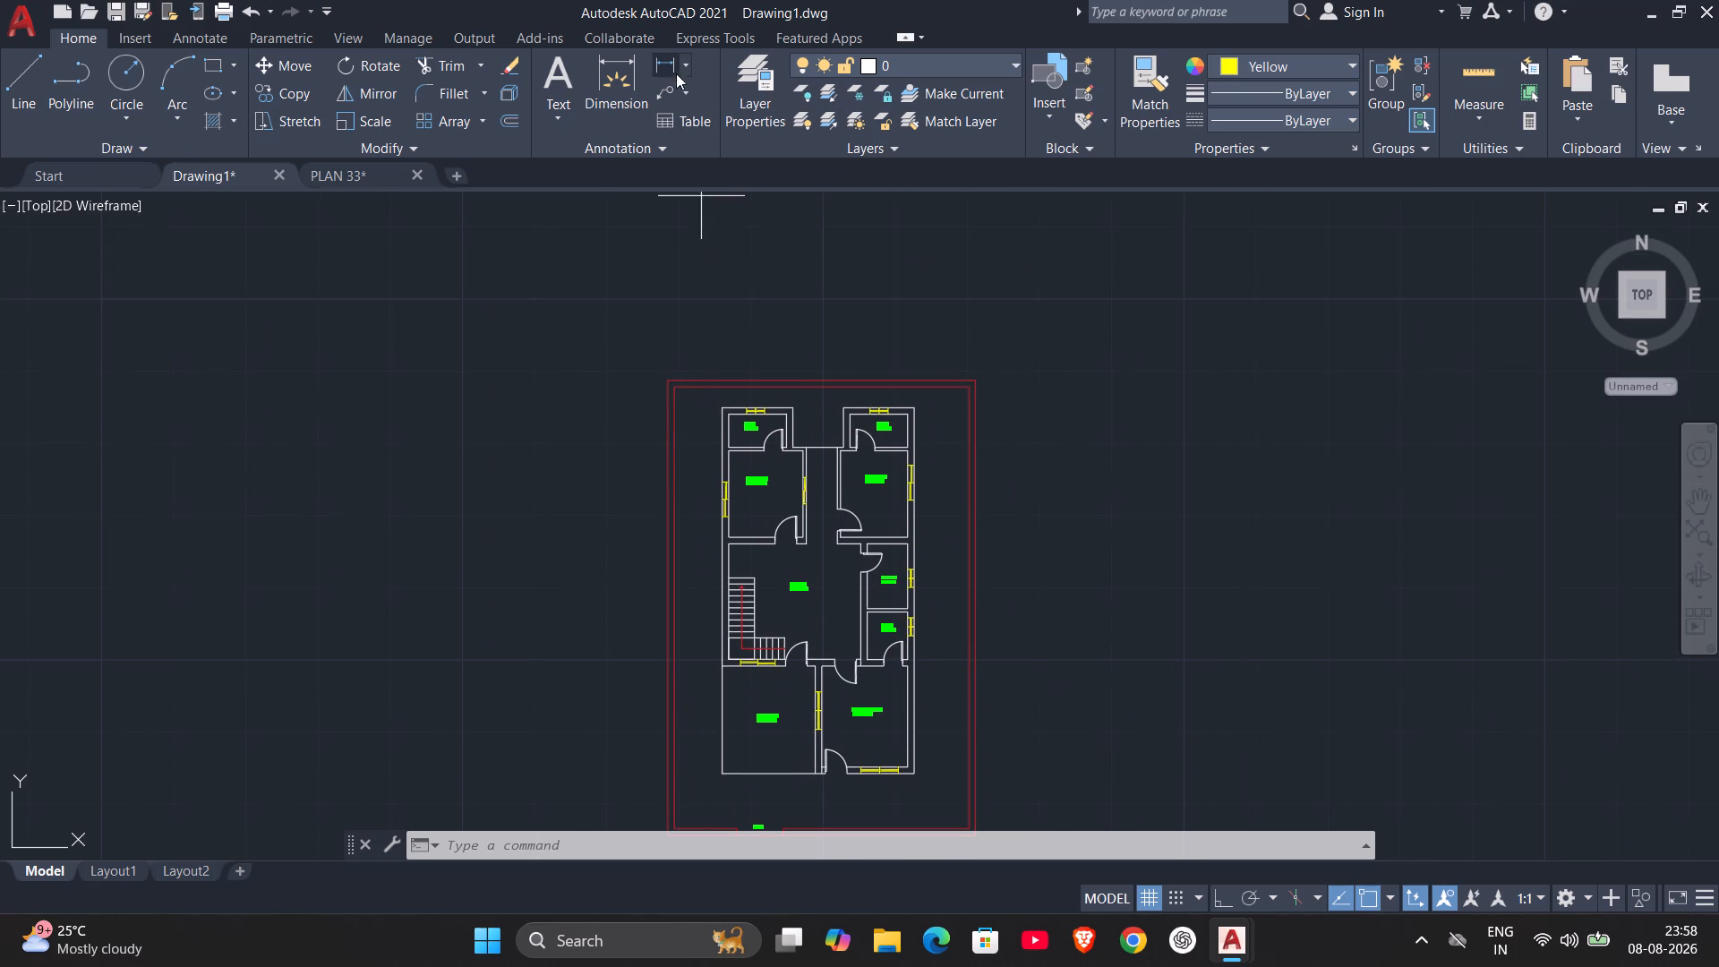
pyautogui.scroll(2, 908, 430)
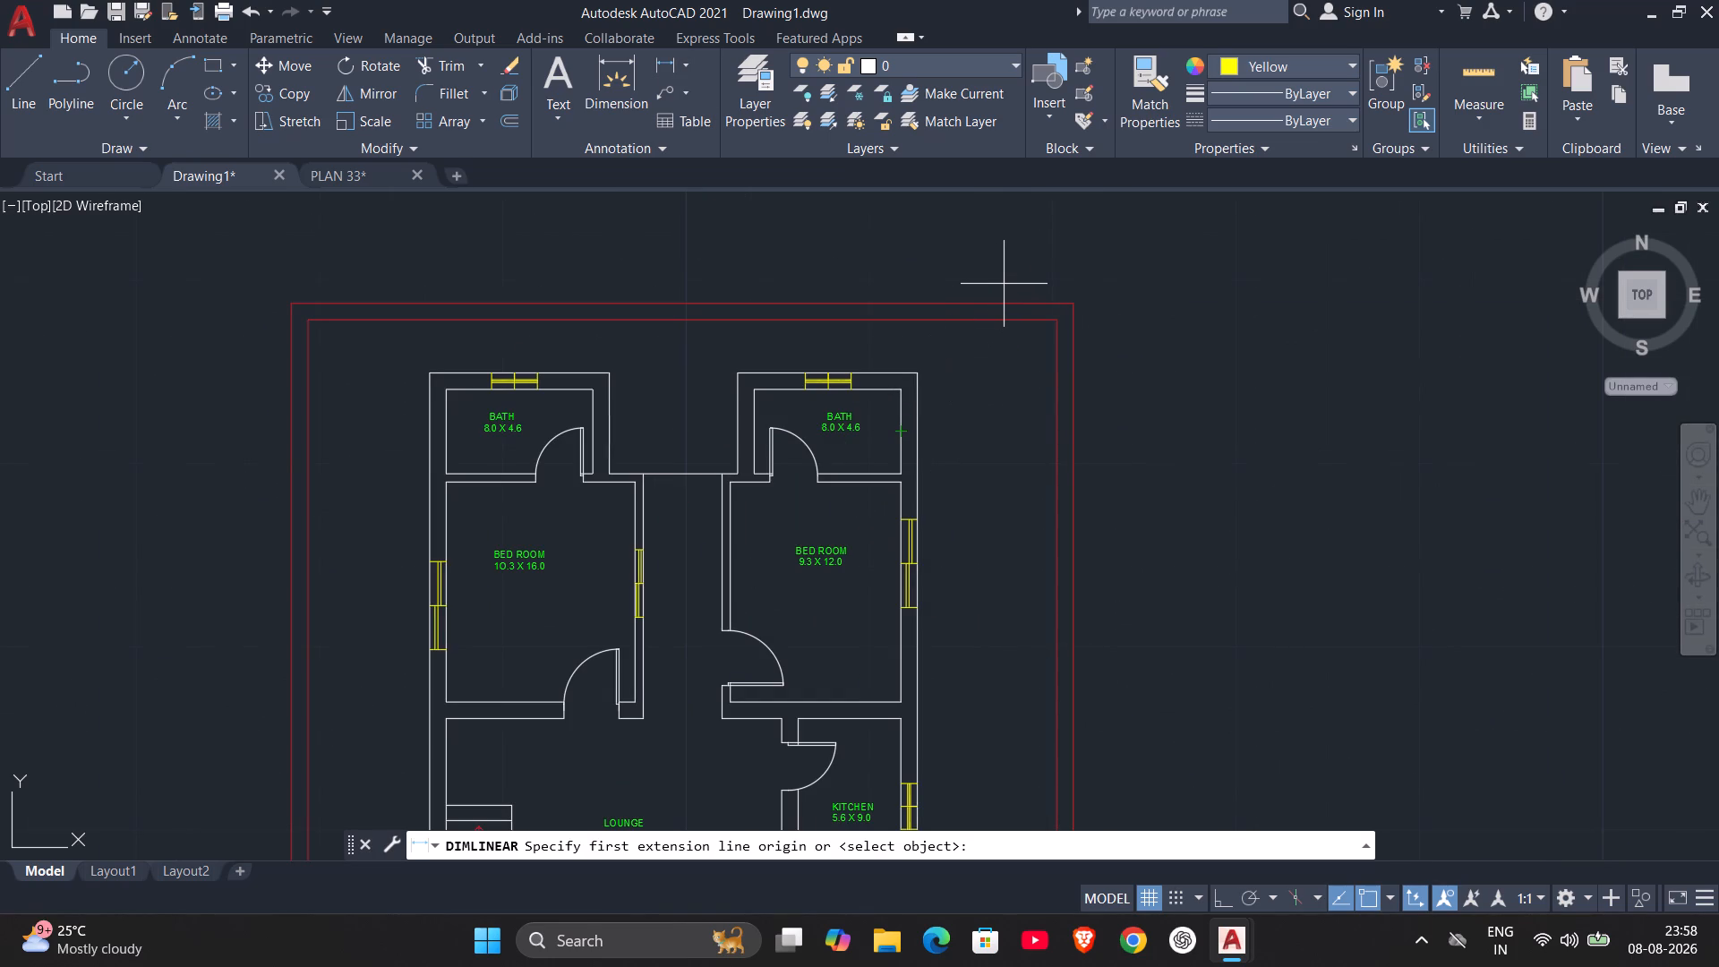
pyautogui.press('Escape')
# Modify the ISO-25 dimension style and set its text height to 1.
pyautogui.press('d')
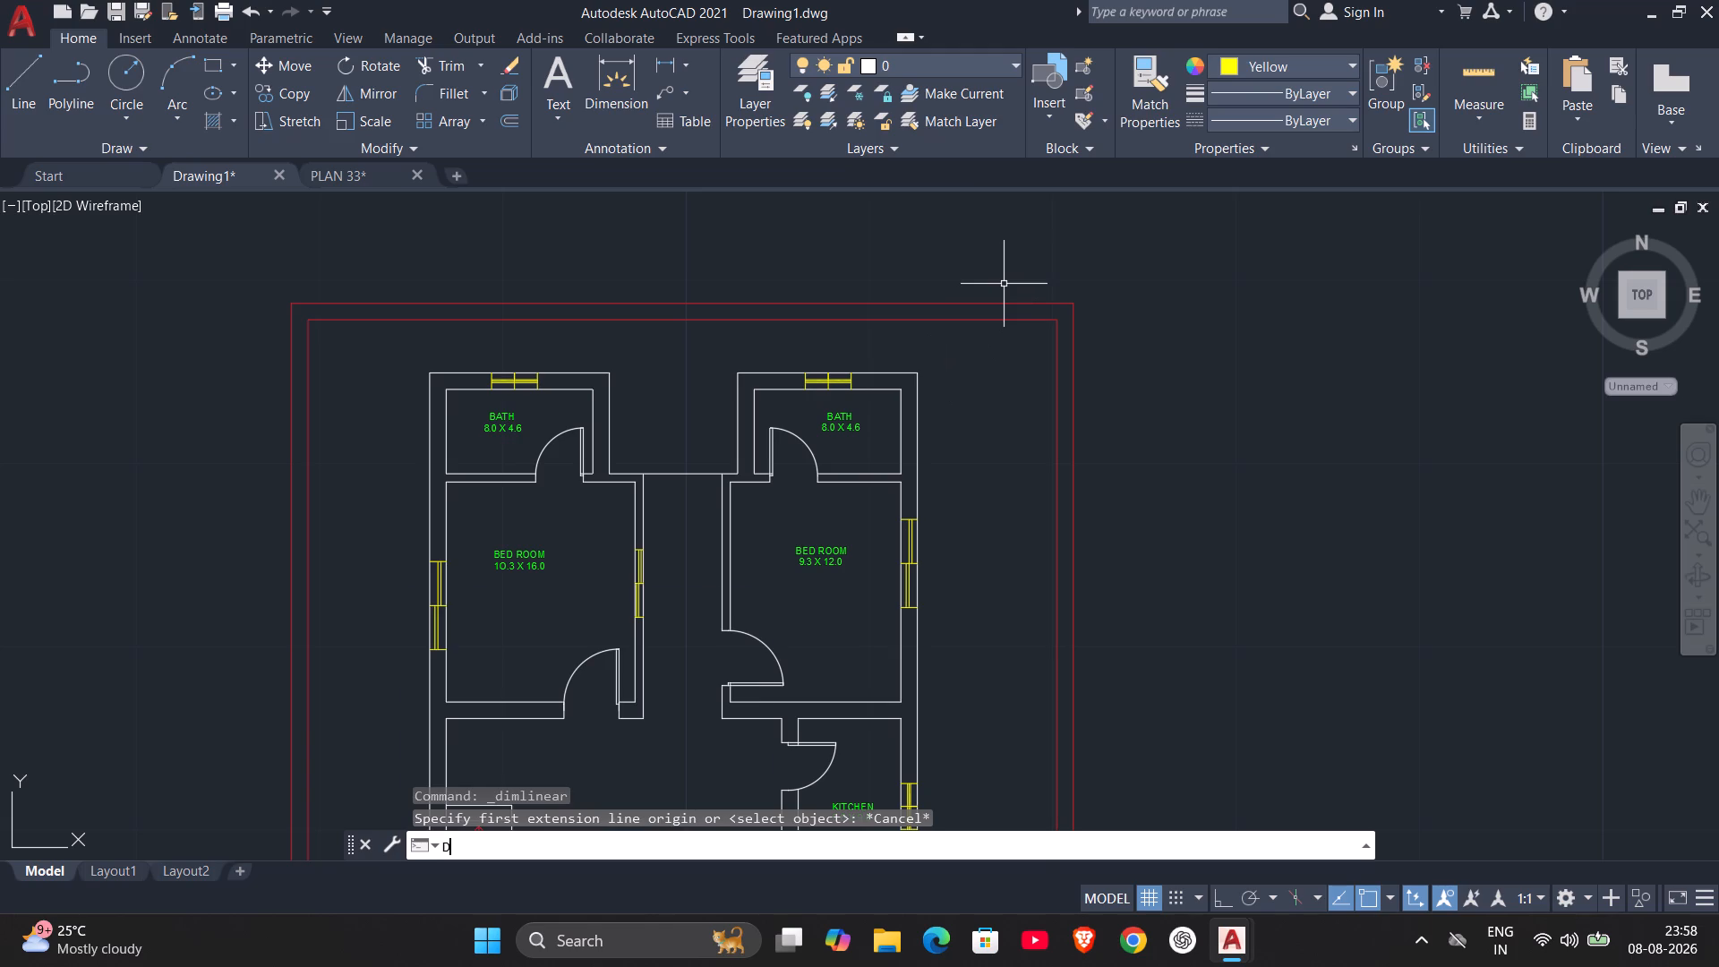
pyautogui.press('Return')
pyautogui.click(1102, 416)
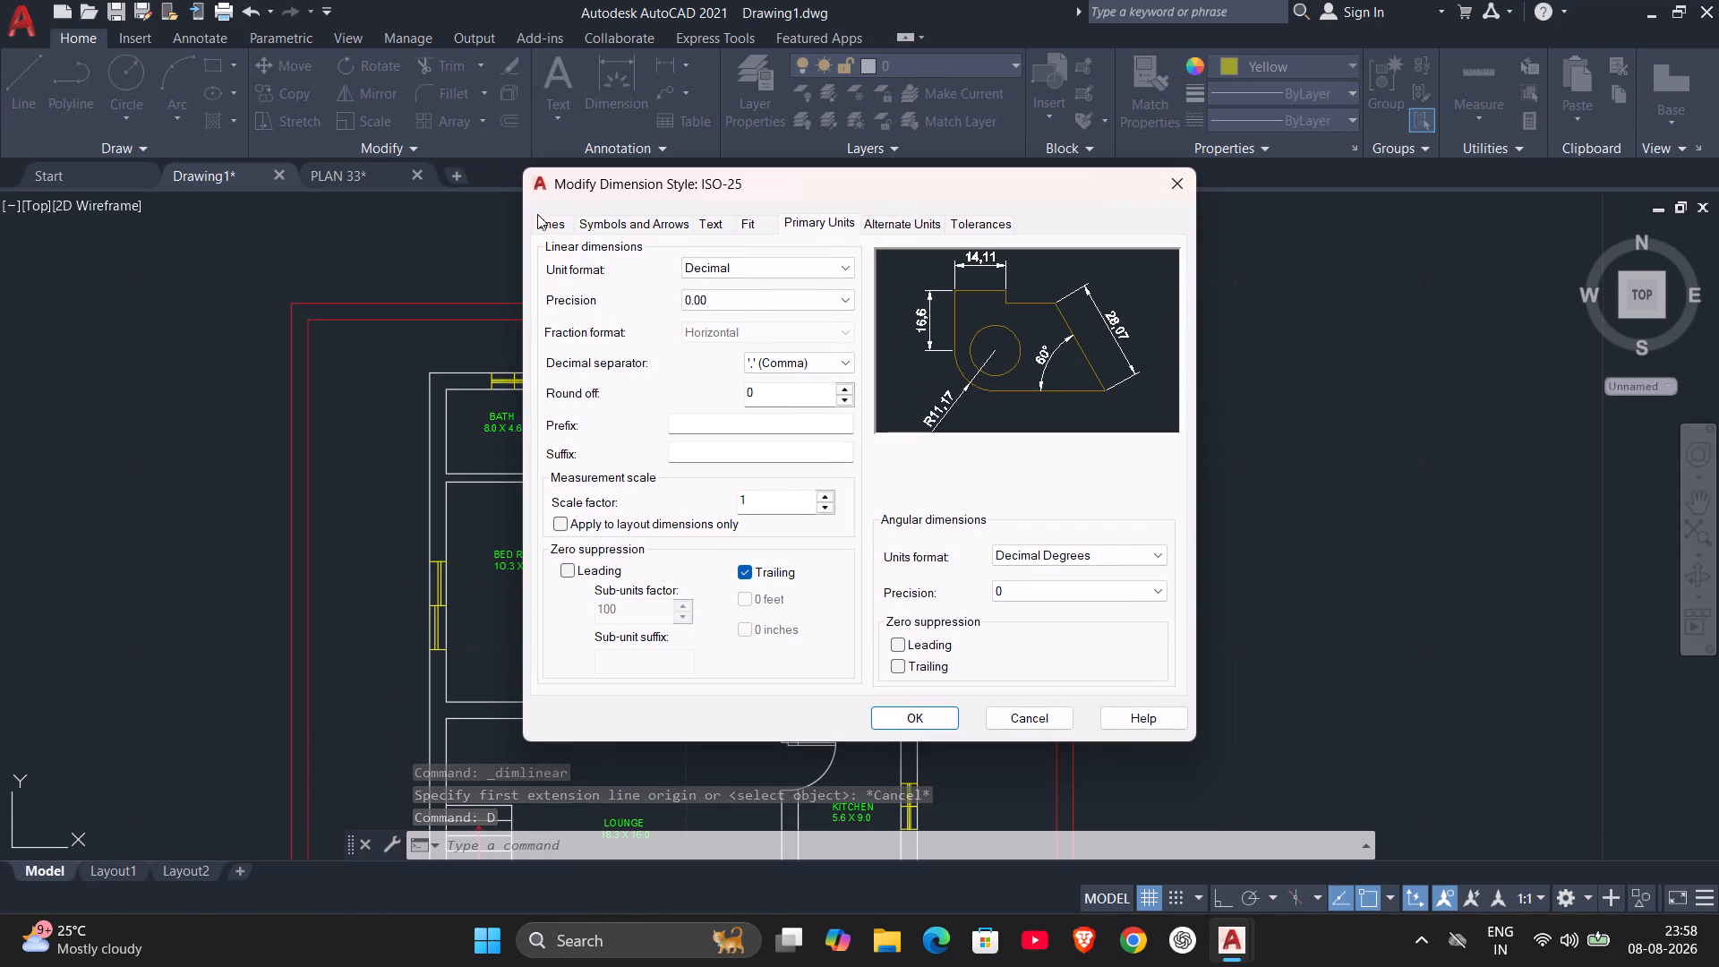
pyautogui.click(557, 227)
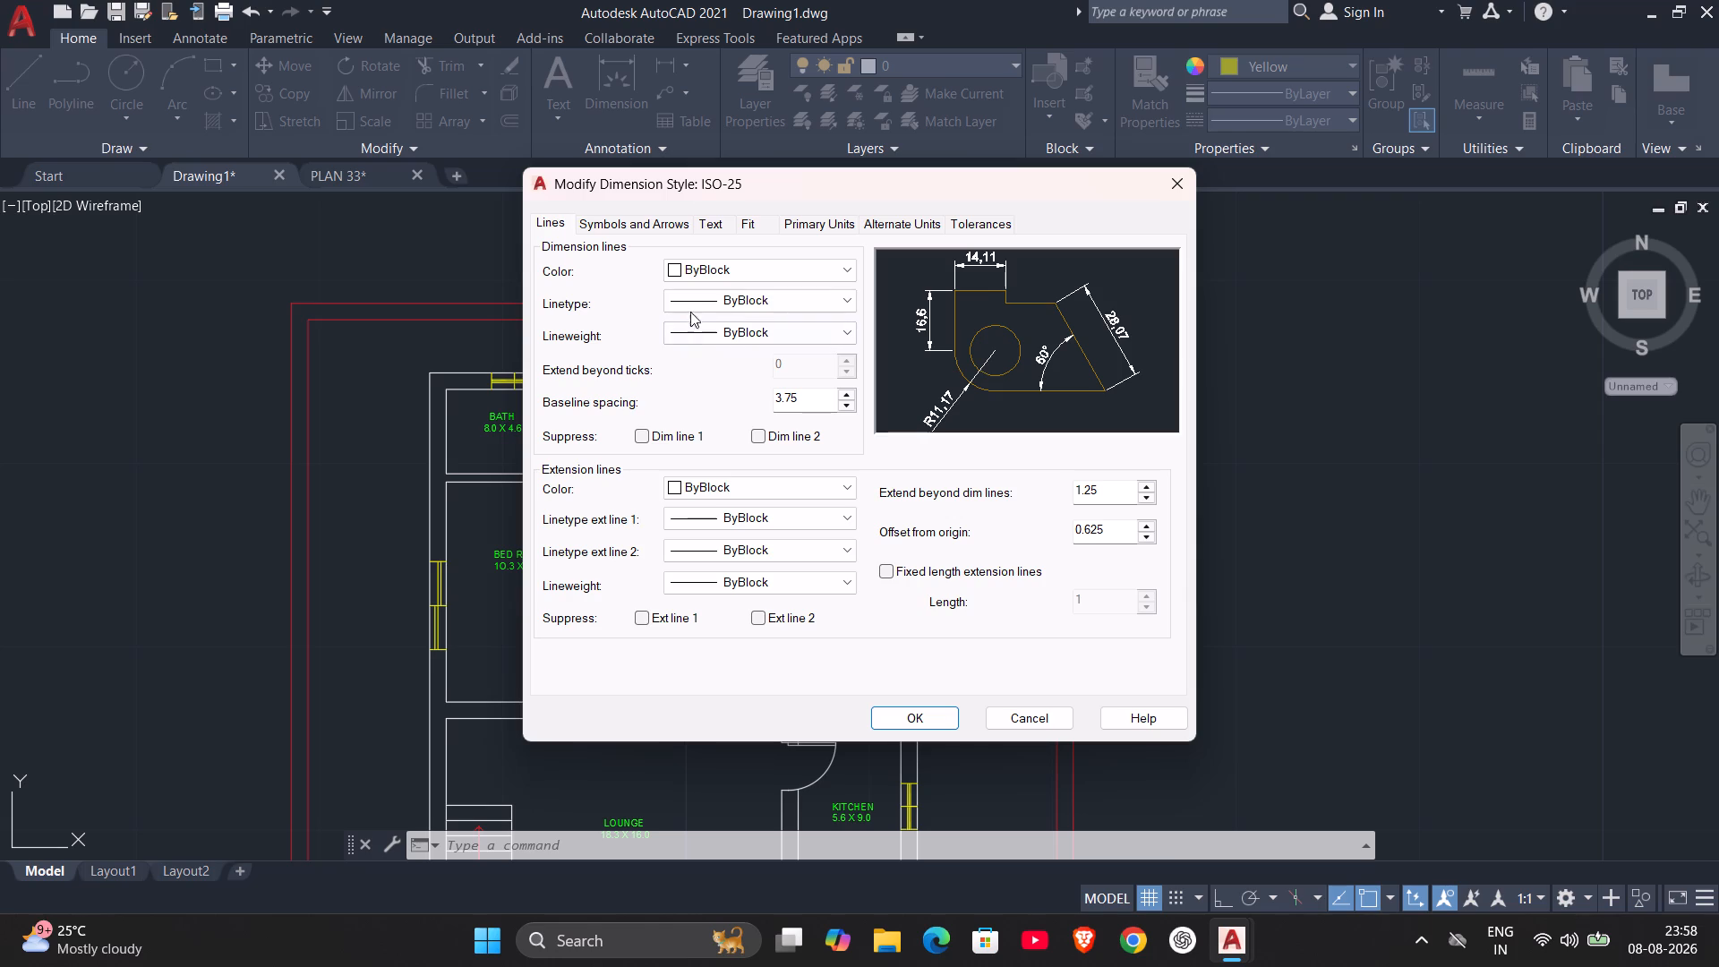
pyautogui.click(620, 218)
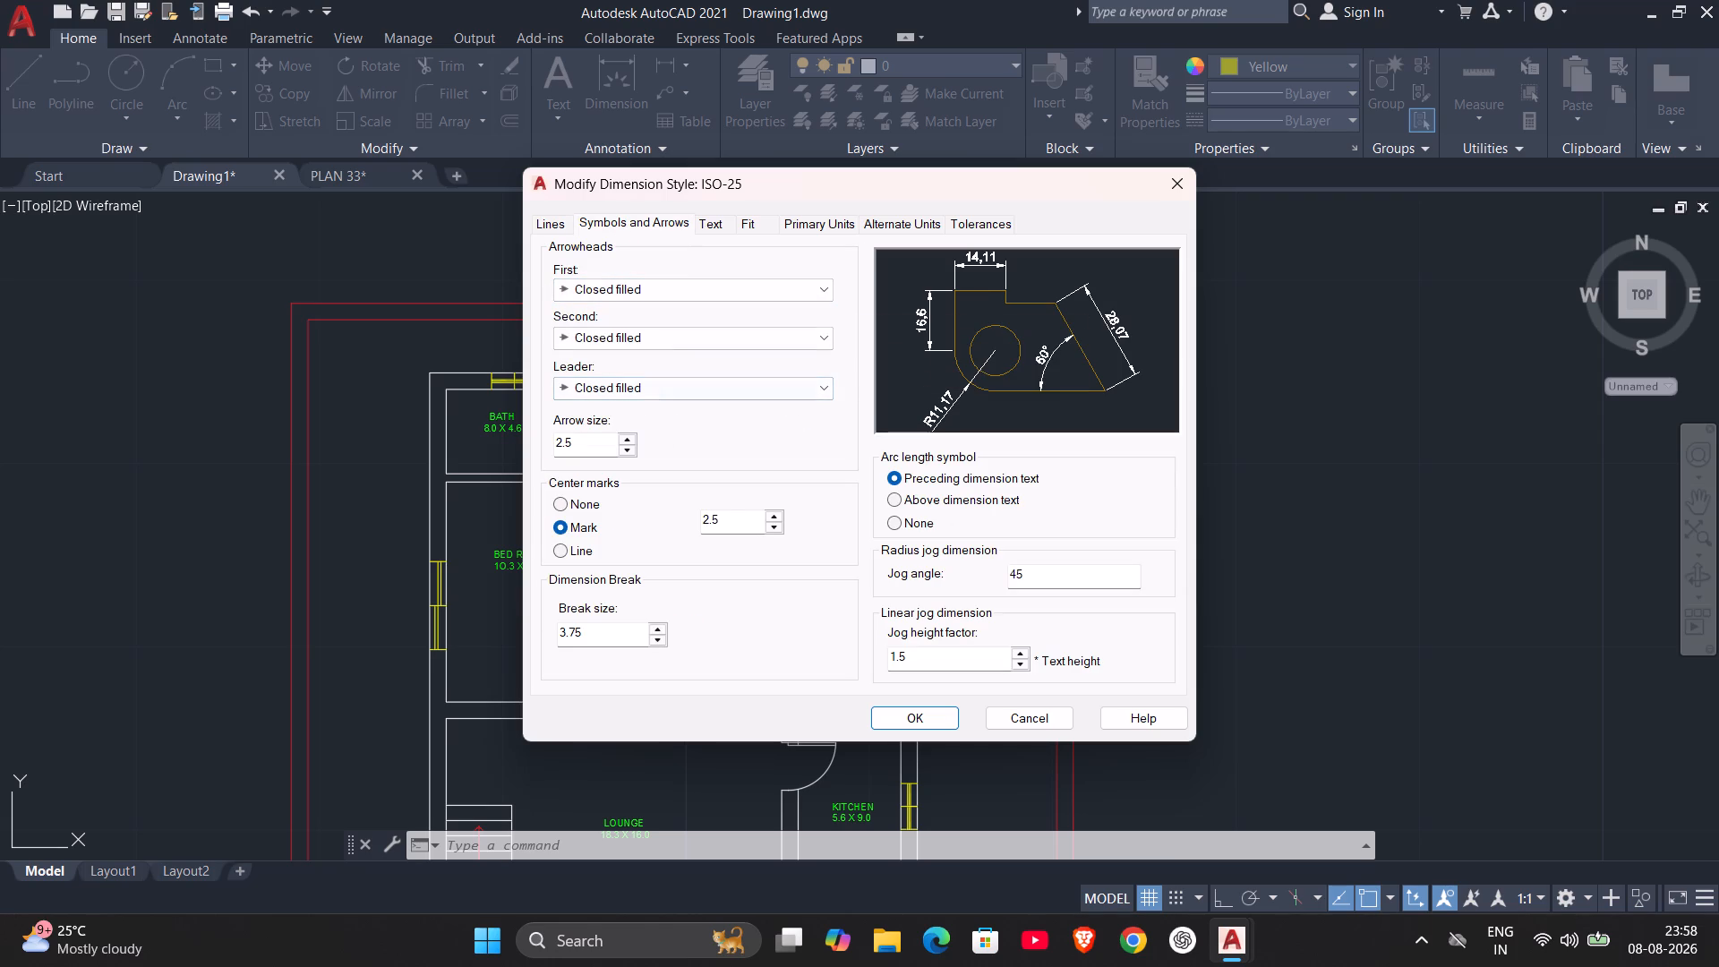
pyautogui.moveTo(586, 443); pyautogui.dragTo(423, 455)
pyautogui.click(710, 228)
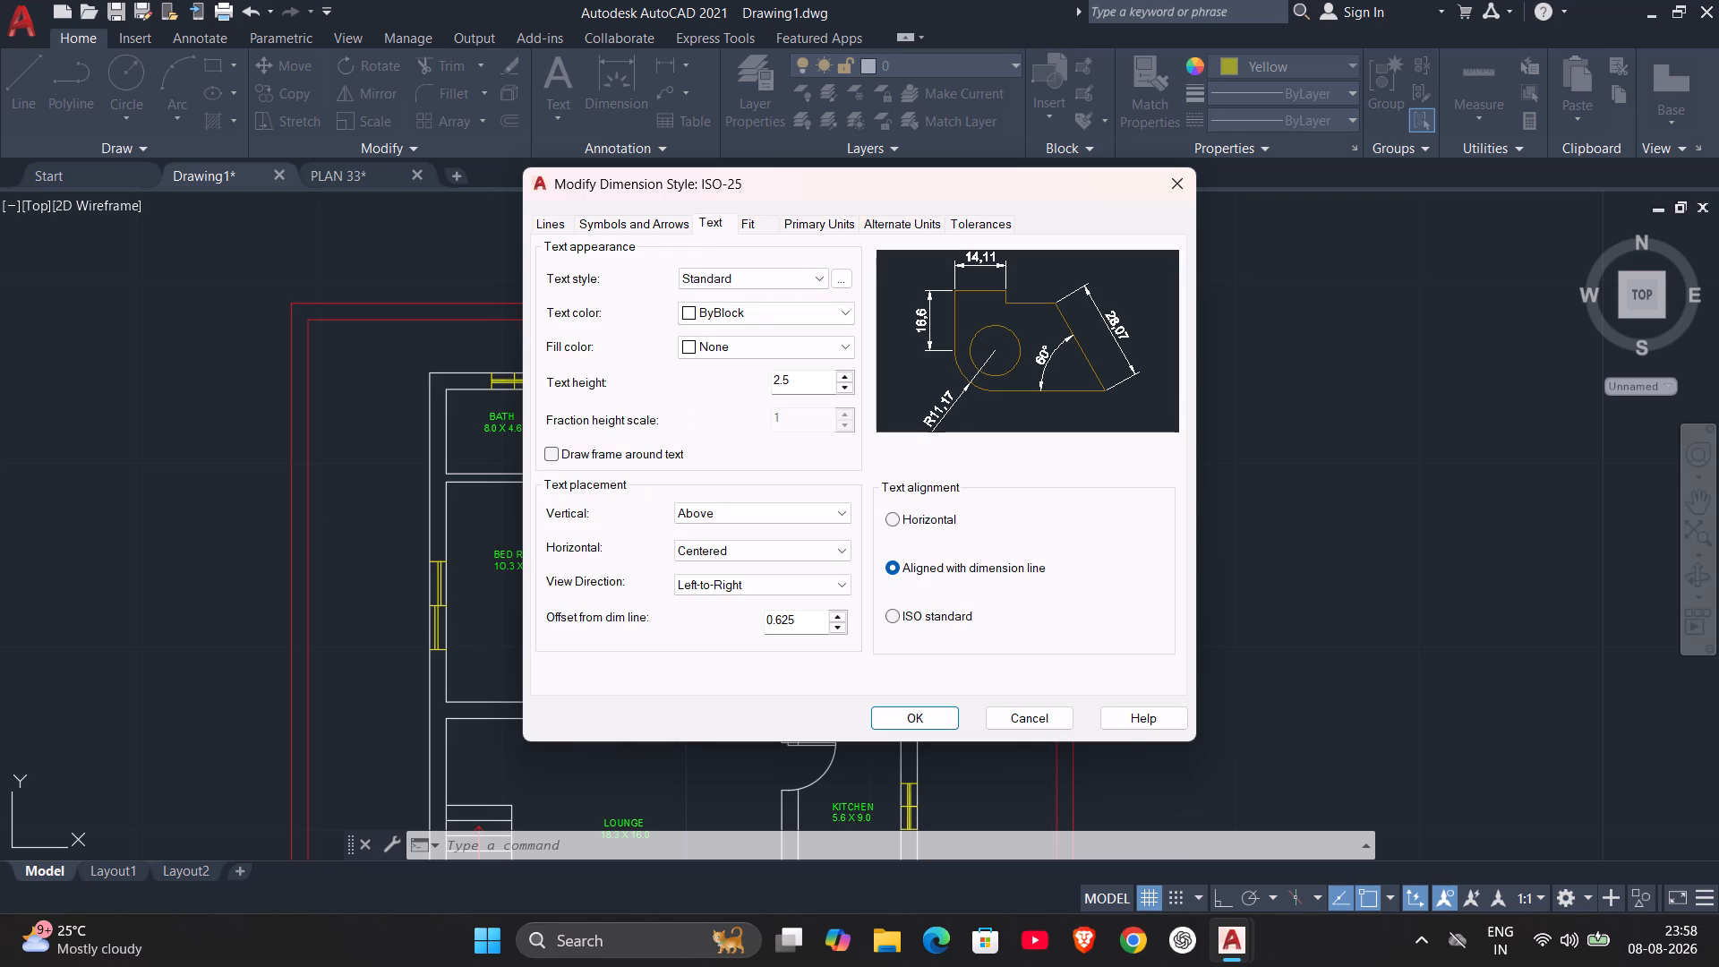
pyautogui.moveTo(810, 382); pyautogui.dragTo(689, 380)
pyautogui.press('1')
pyautogui.press('Return')
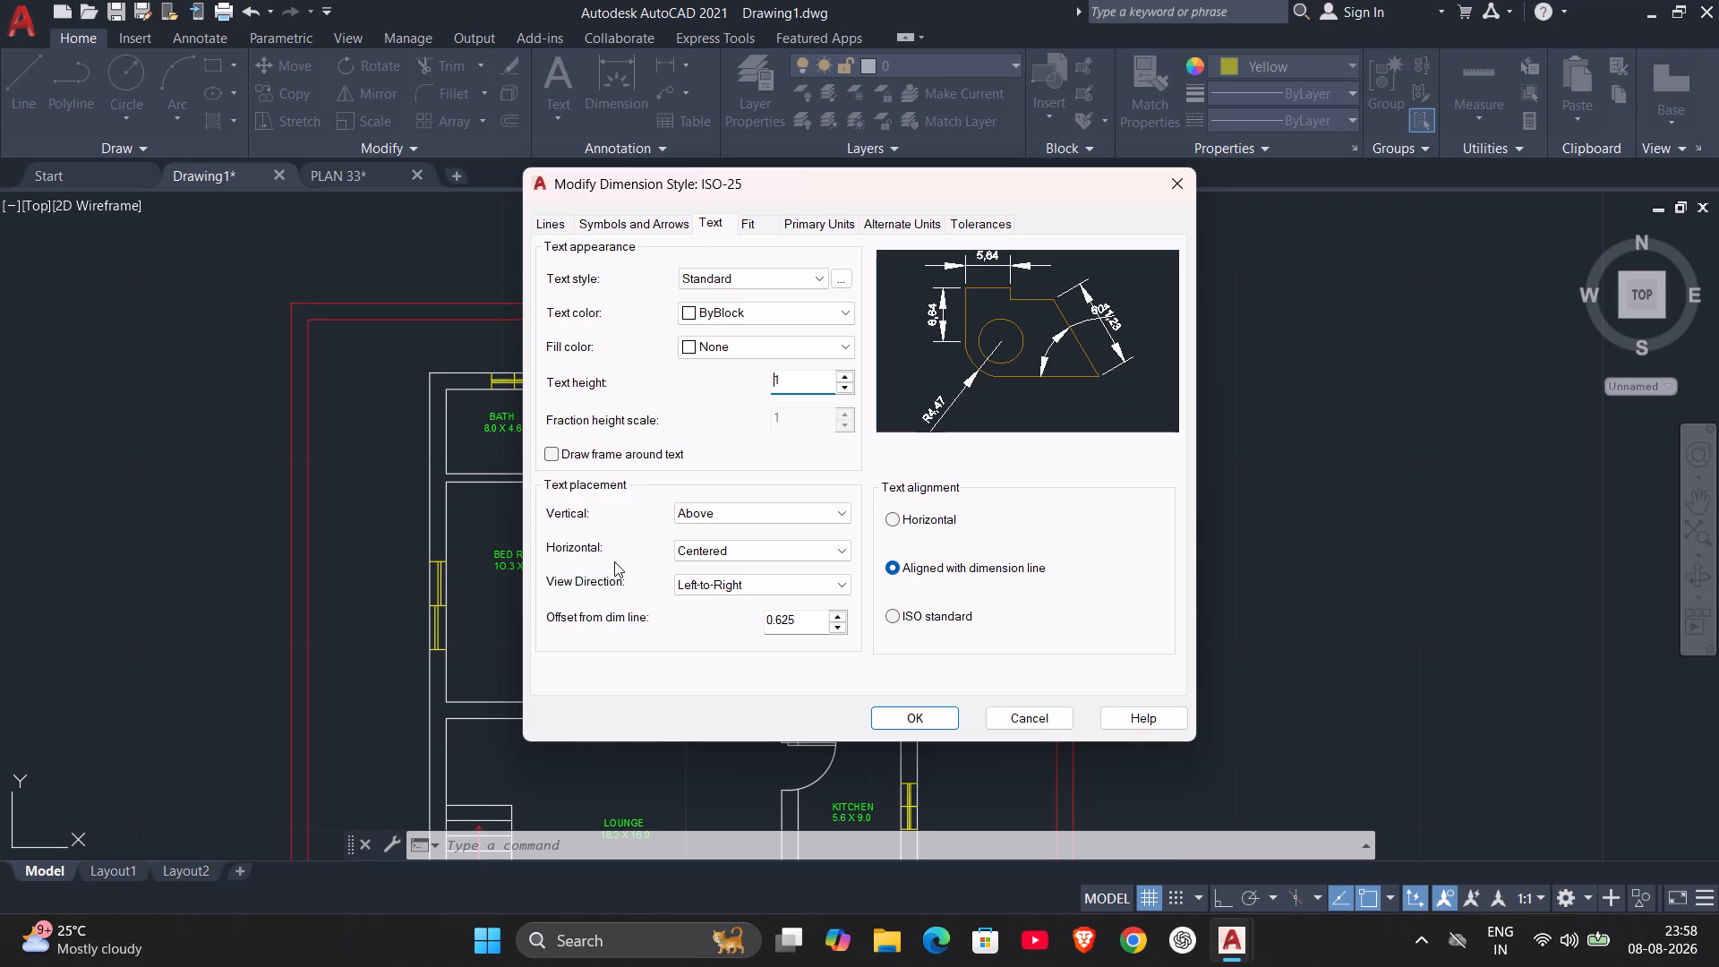
# Set the arrow size of the ISO-25 dimension style to 1.
pyautogui.click(645, 227)
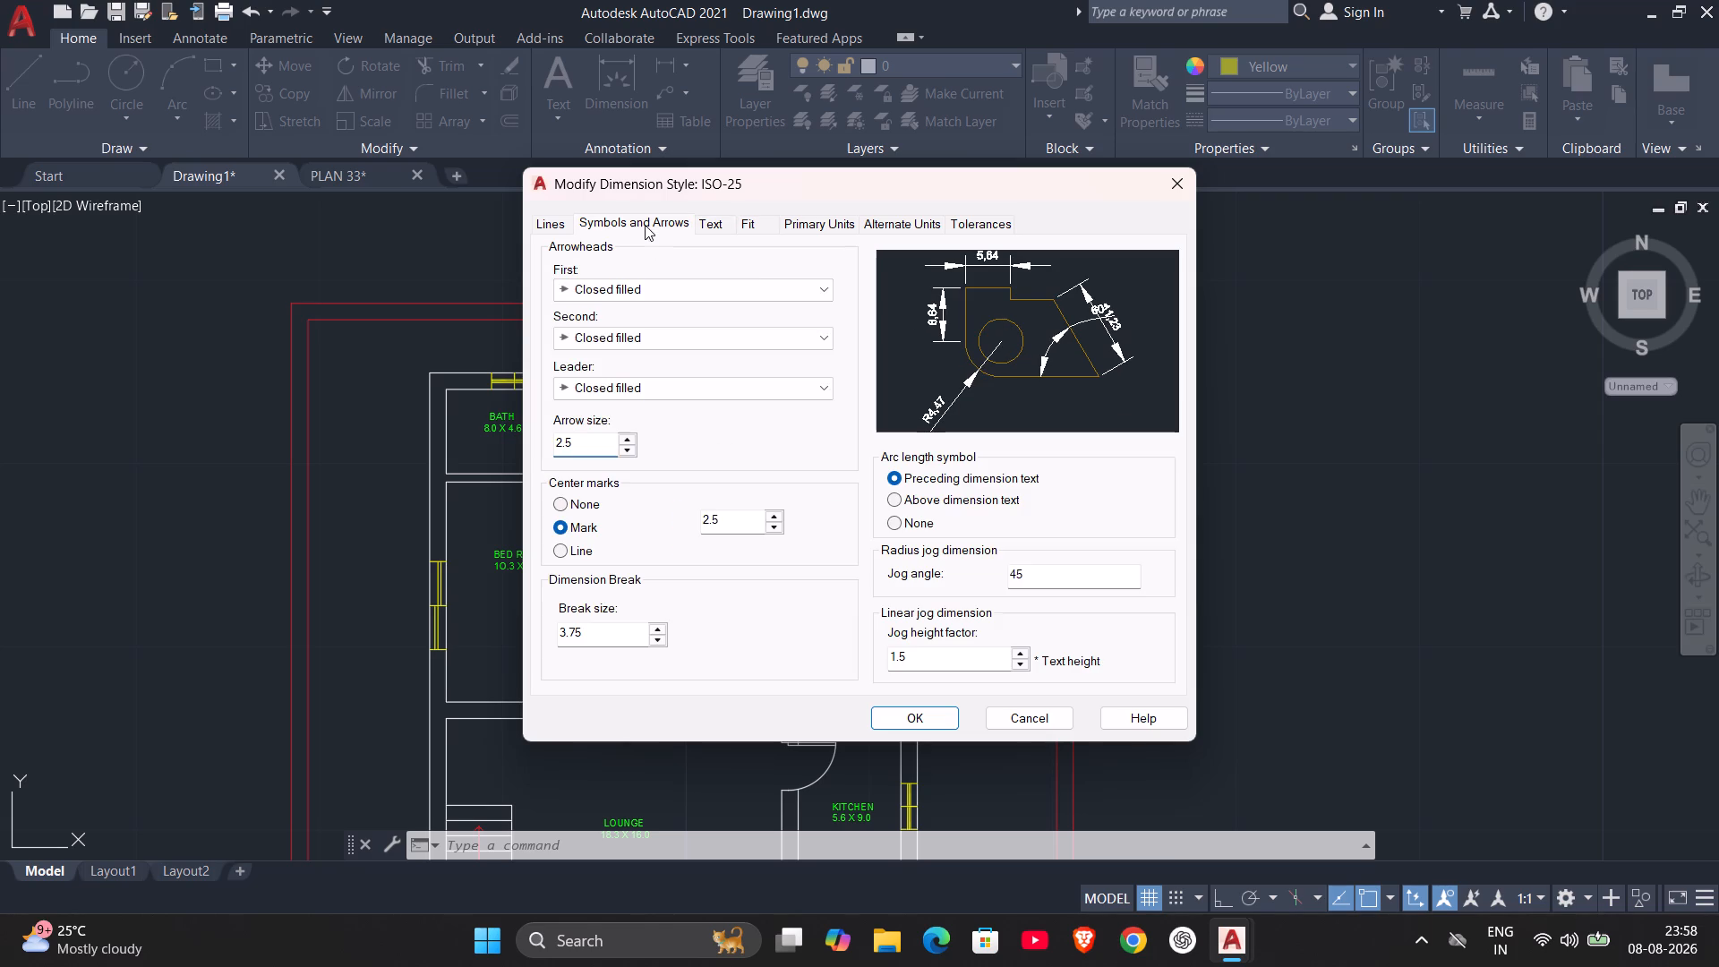
pyautogui.moveTo(586, 449); pyautogui.dragTo(475, 460)
pyautogui.press('1')
pyautogui.press('Return')
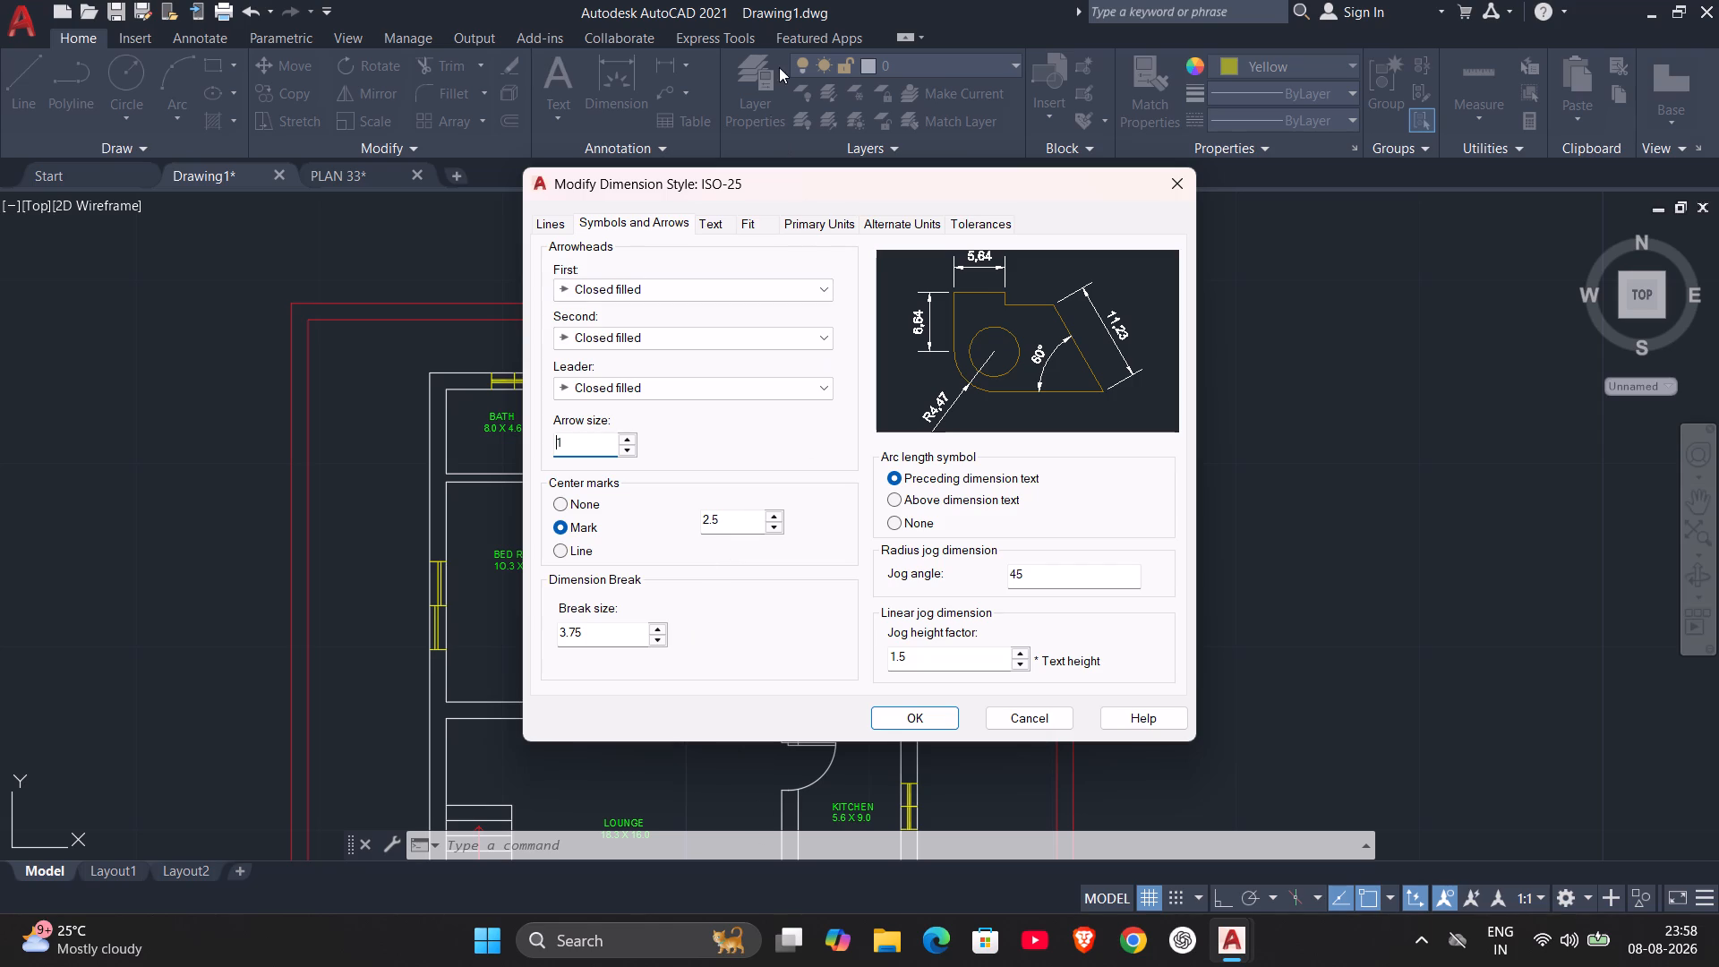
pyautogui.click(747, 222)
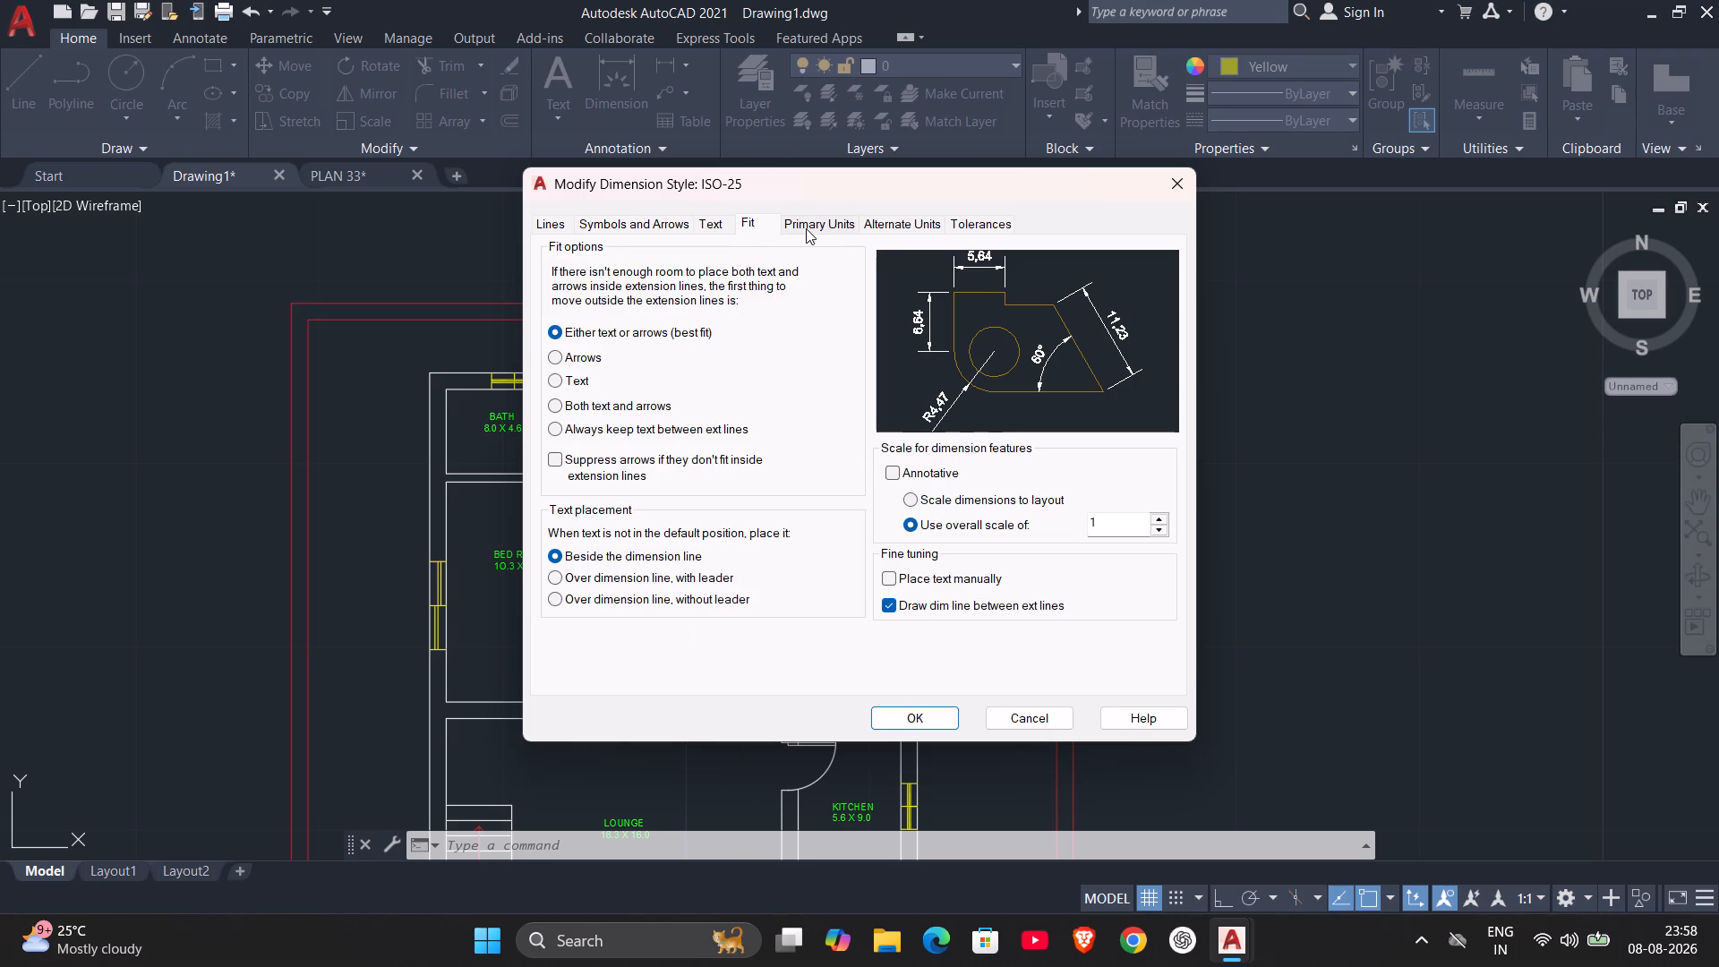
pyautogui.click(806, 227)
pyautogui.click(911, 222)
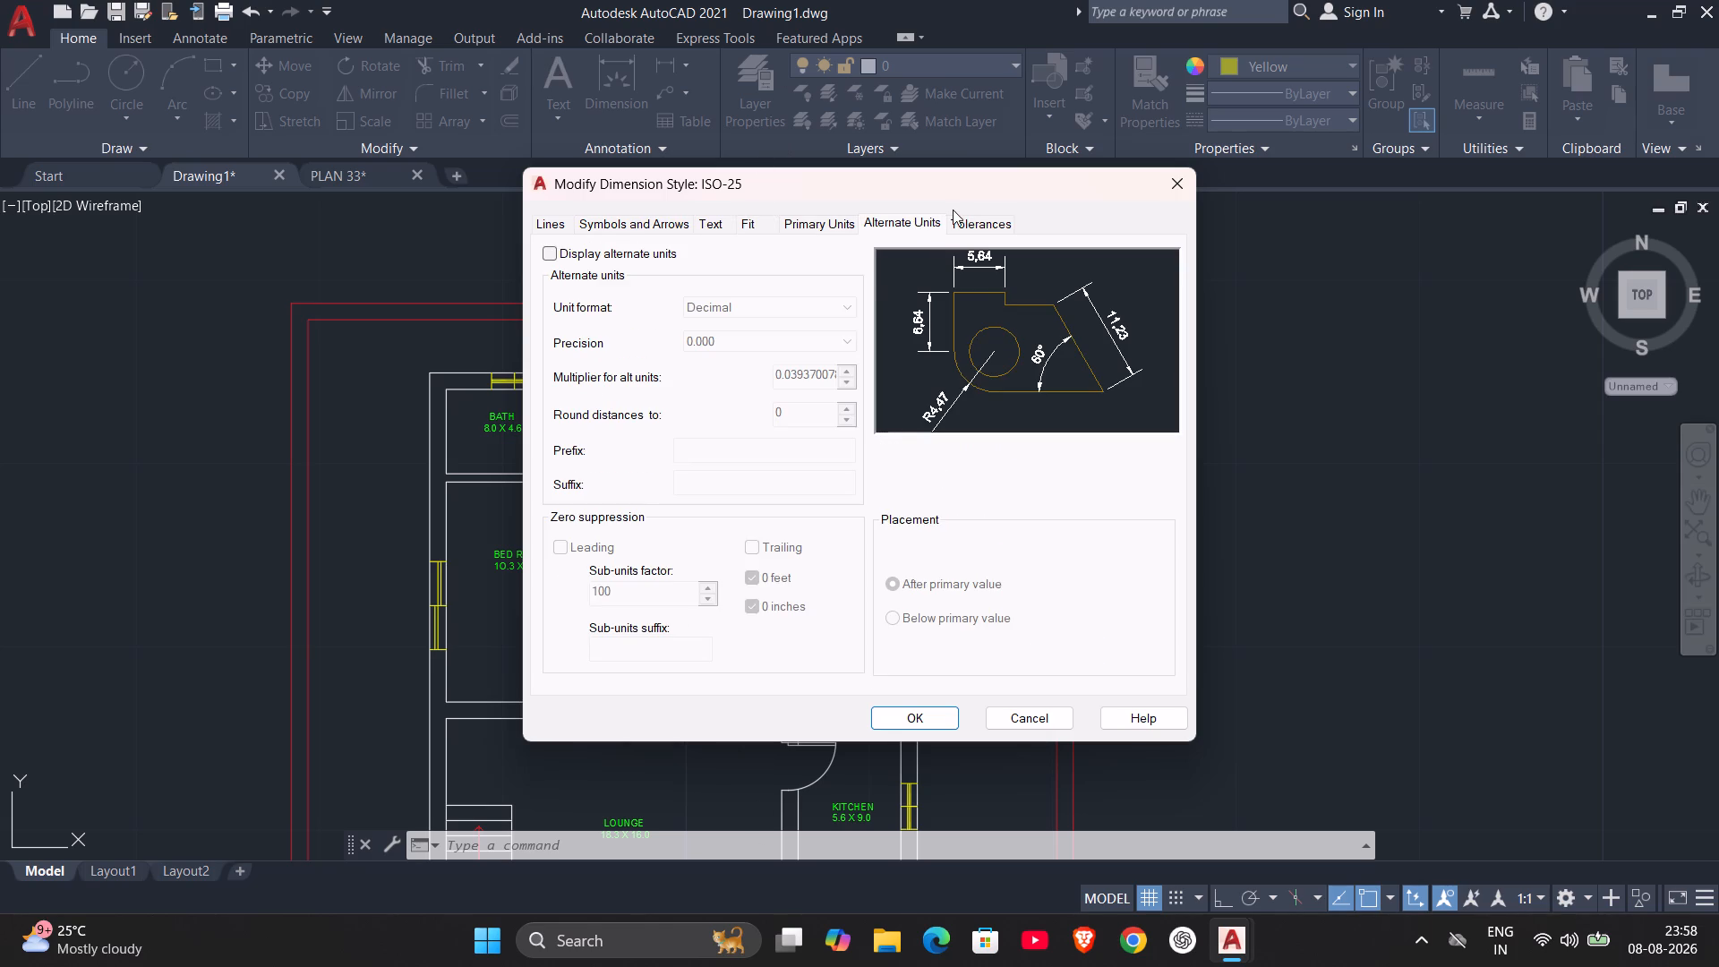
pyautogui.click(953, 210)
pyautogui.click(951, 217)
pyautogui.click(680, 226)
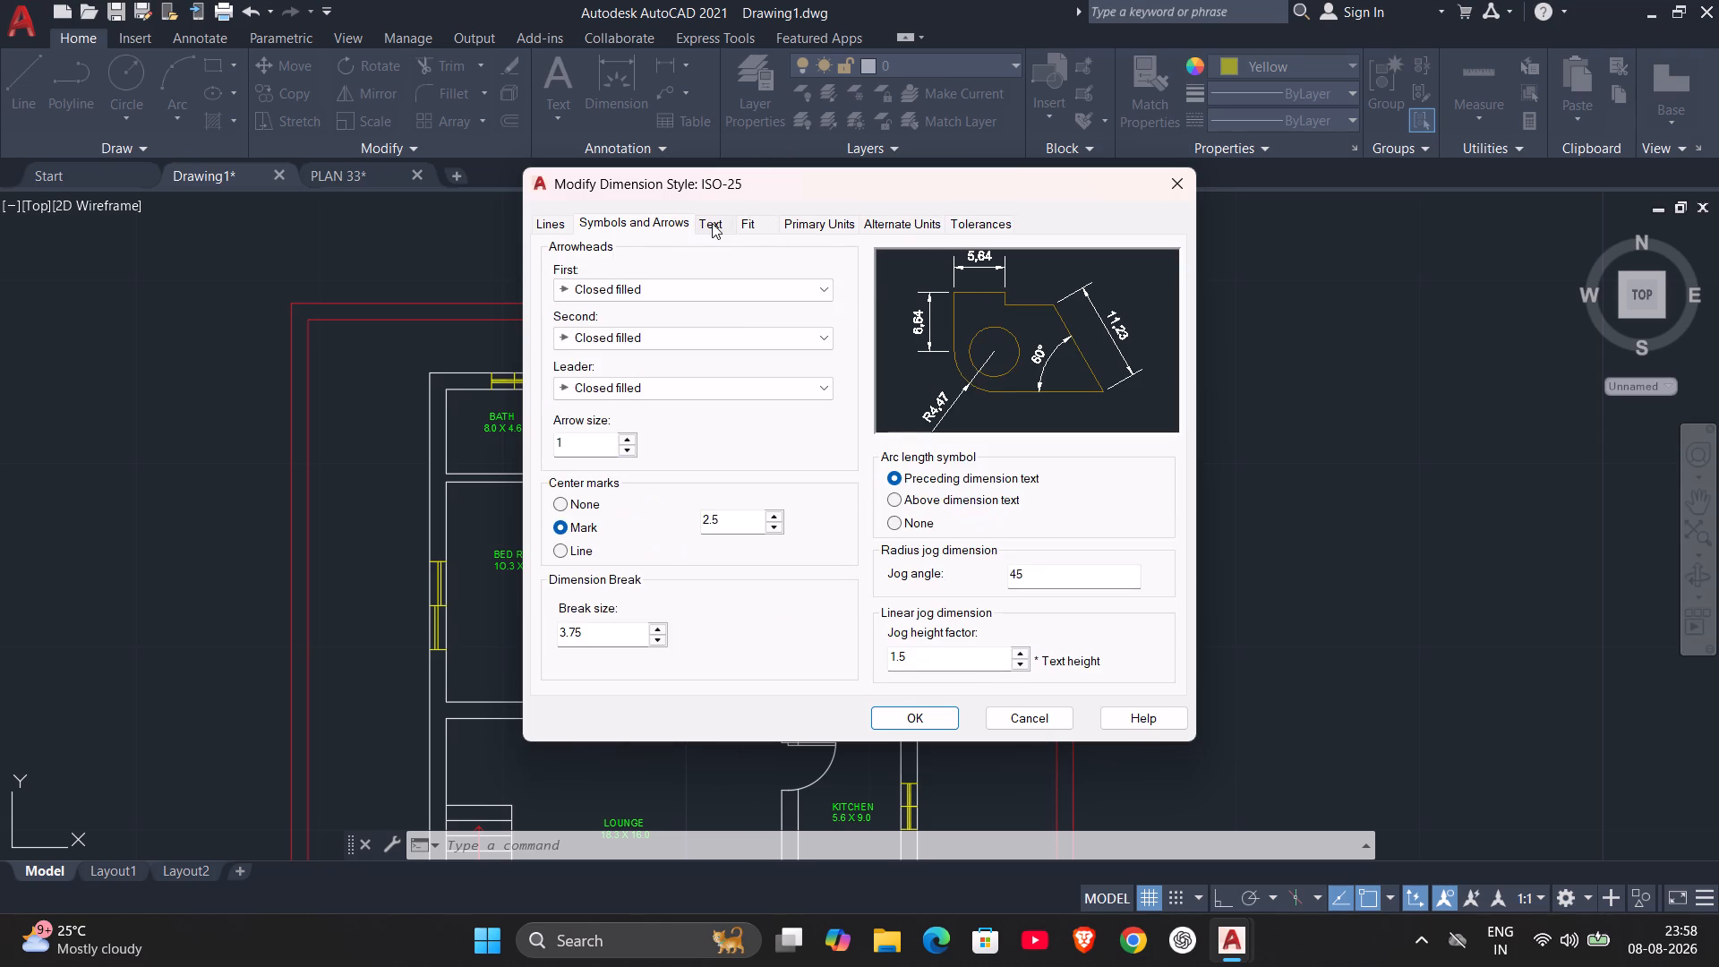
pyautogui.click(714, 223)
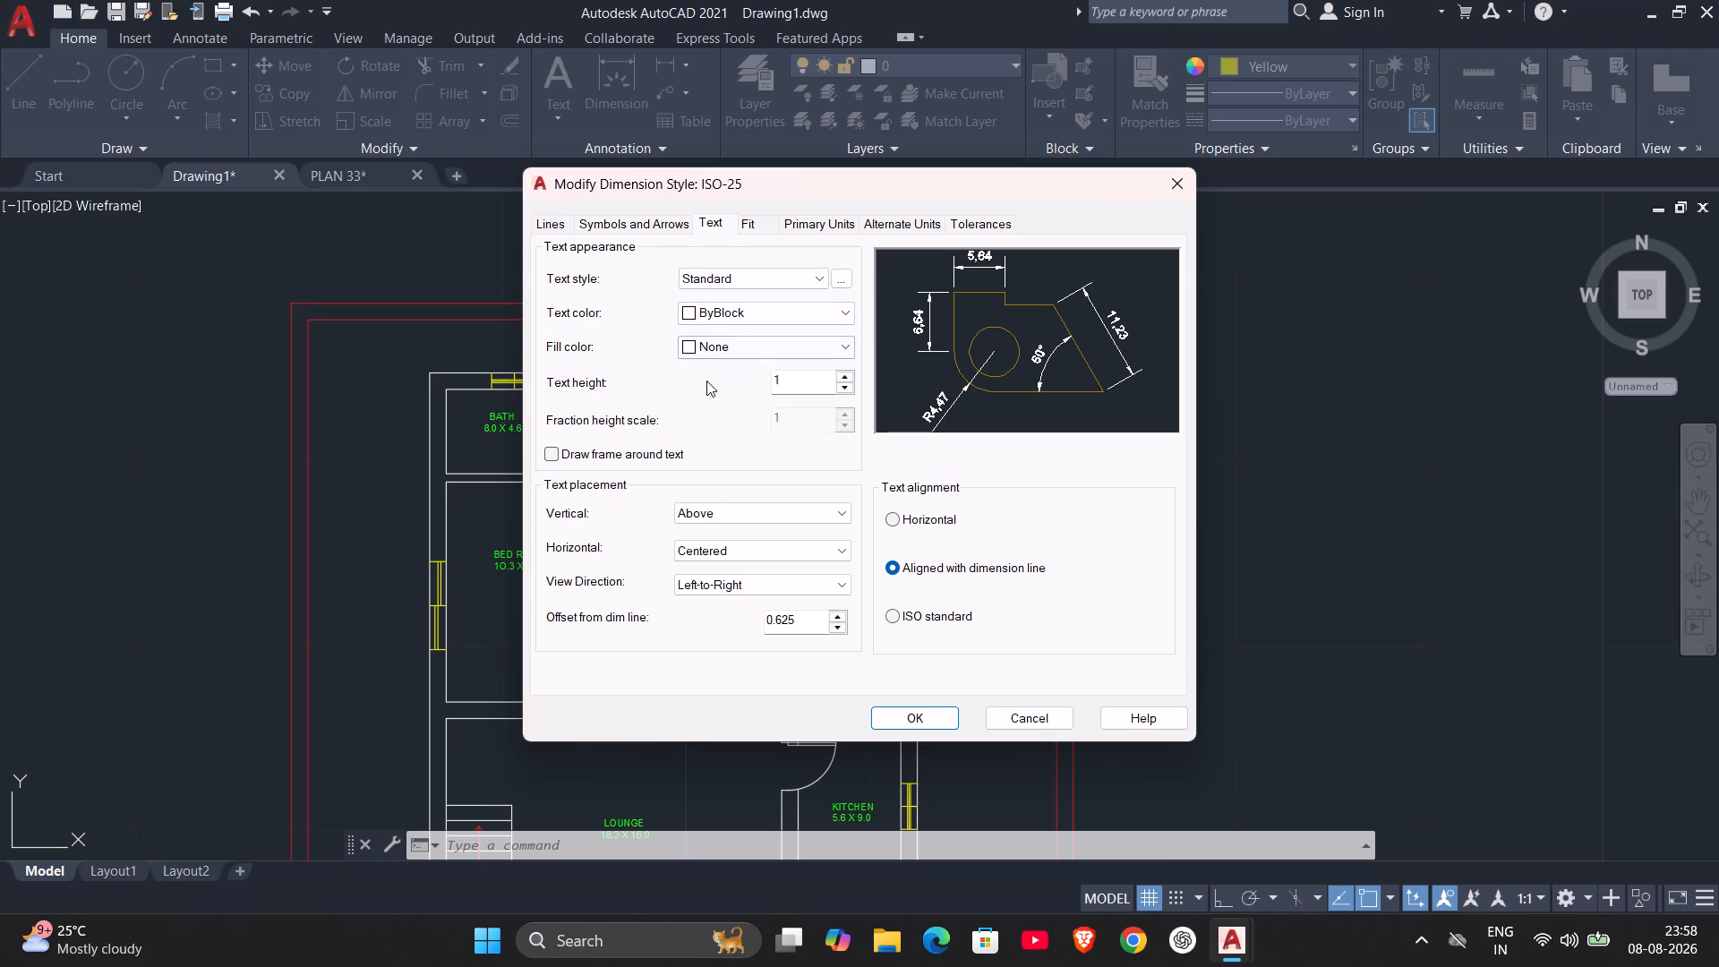
# Set the center mark size of the ISO-25 dimension style to 1 and accept the style changes.
pyautogui.click(662, 228)
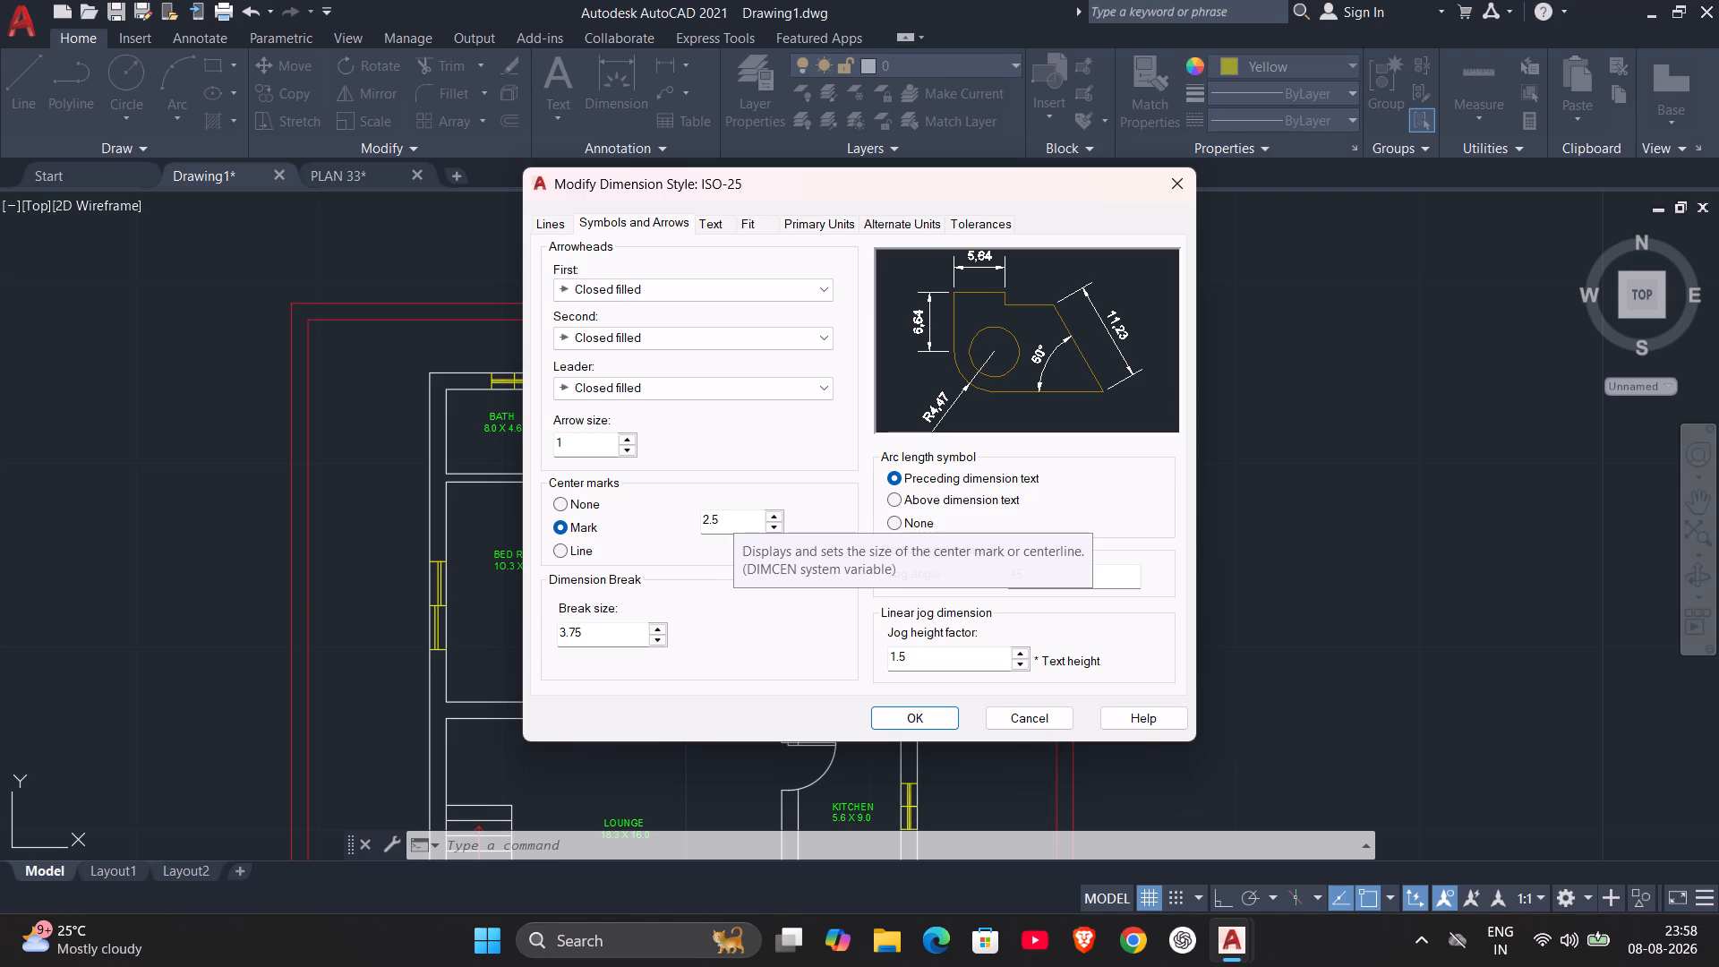
pyautogui.moveTo(727, 520); pyautogui.dragTo(648, 518)
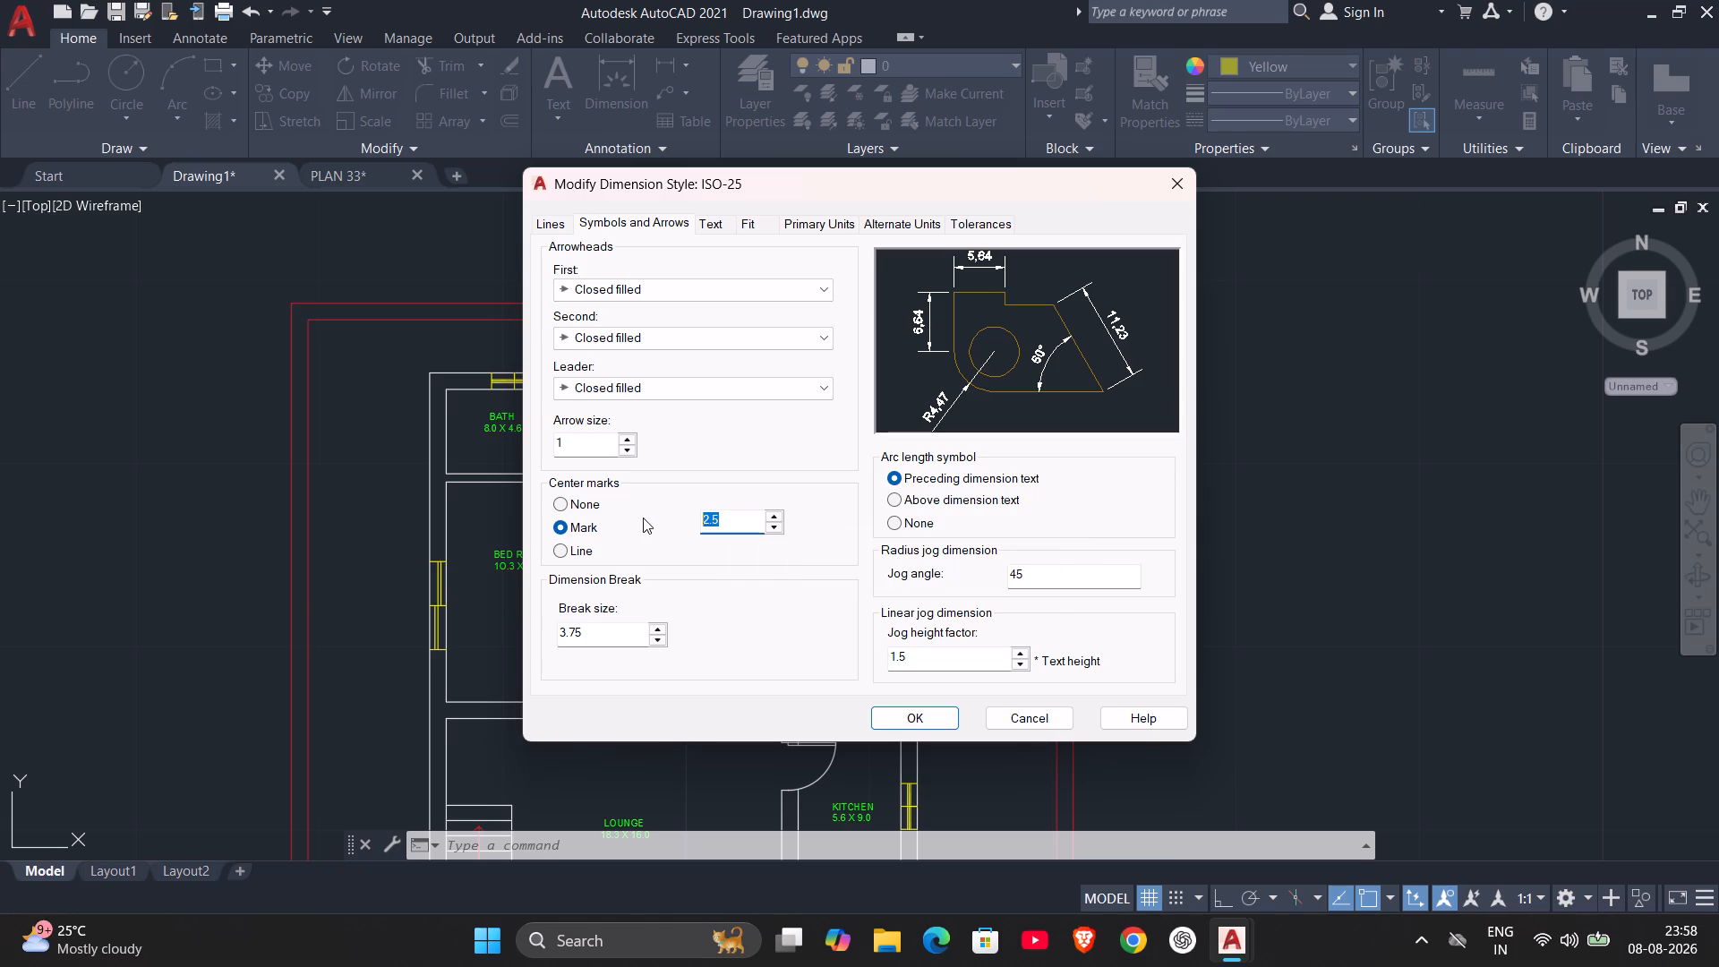
pyautogui.press('1')
pyautogui.click(553, 229)
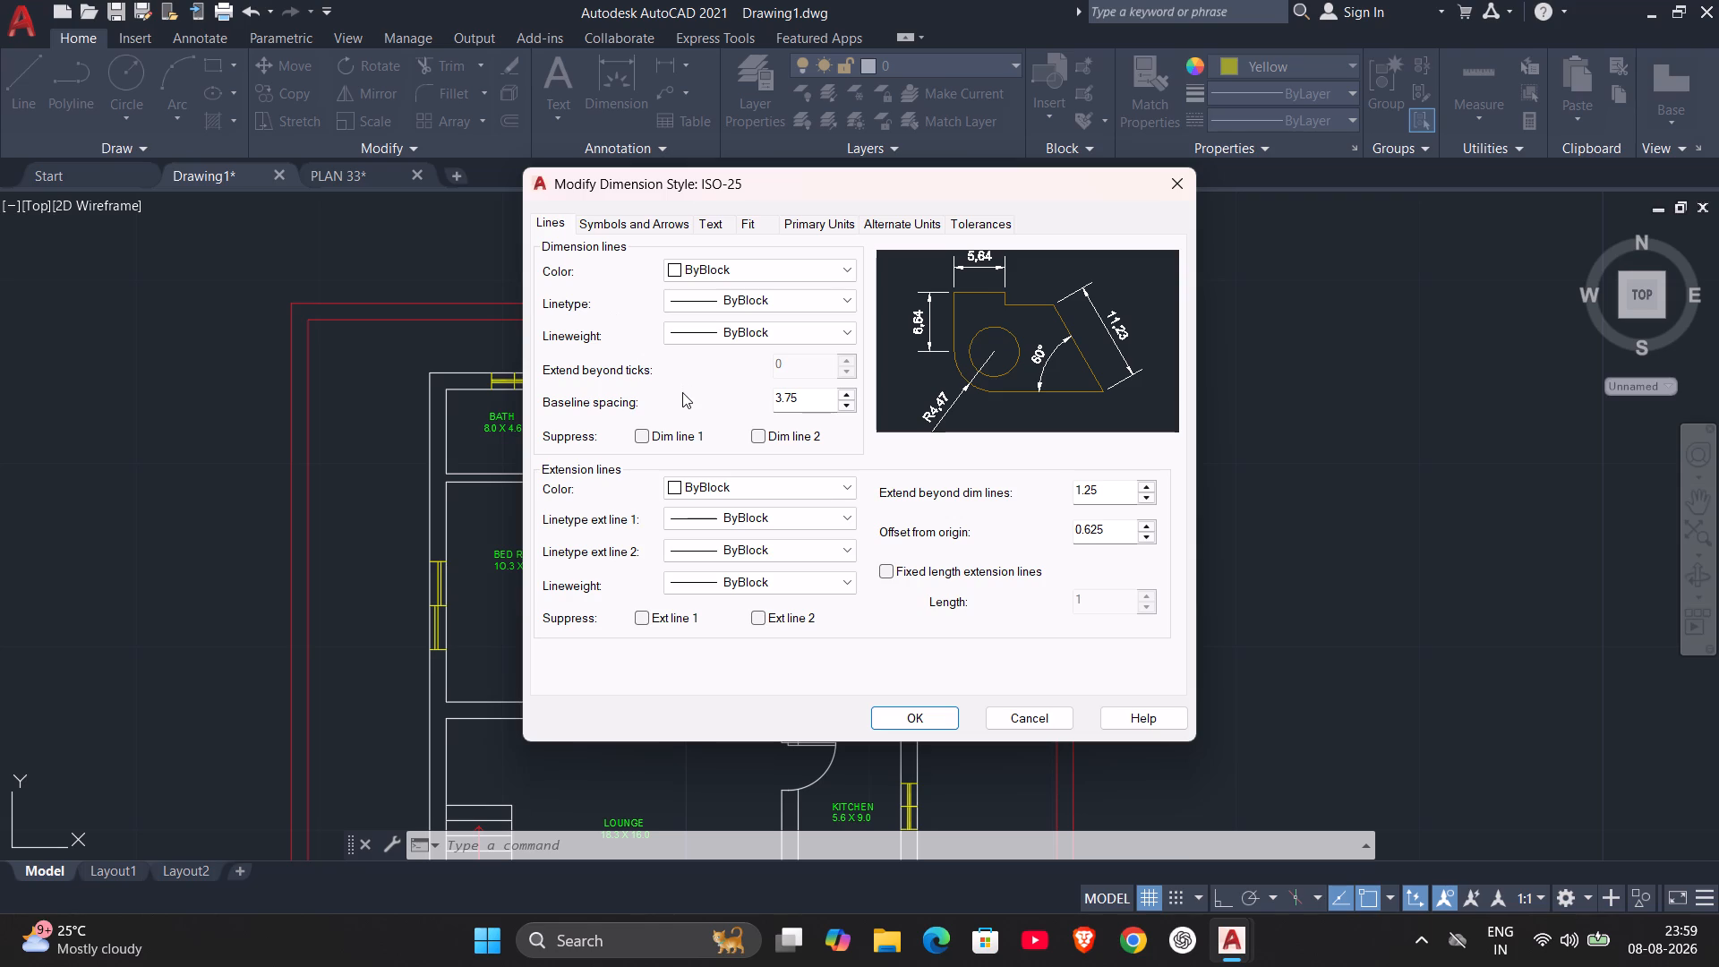
pyautogui.click(930, 720)
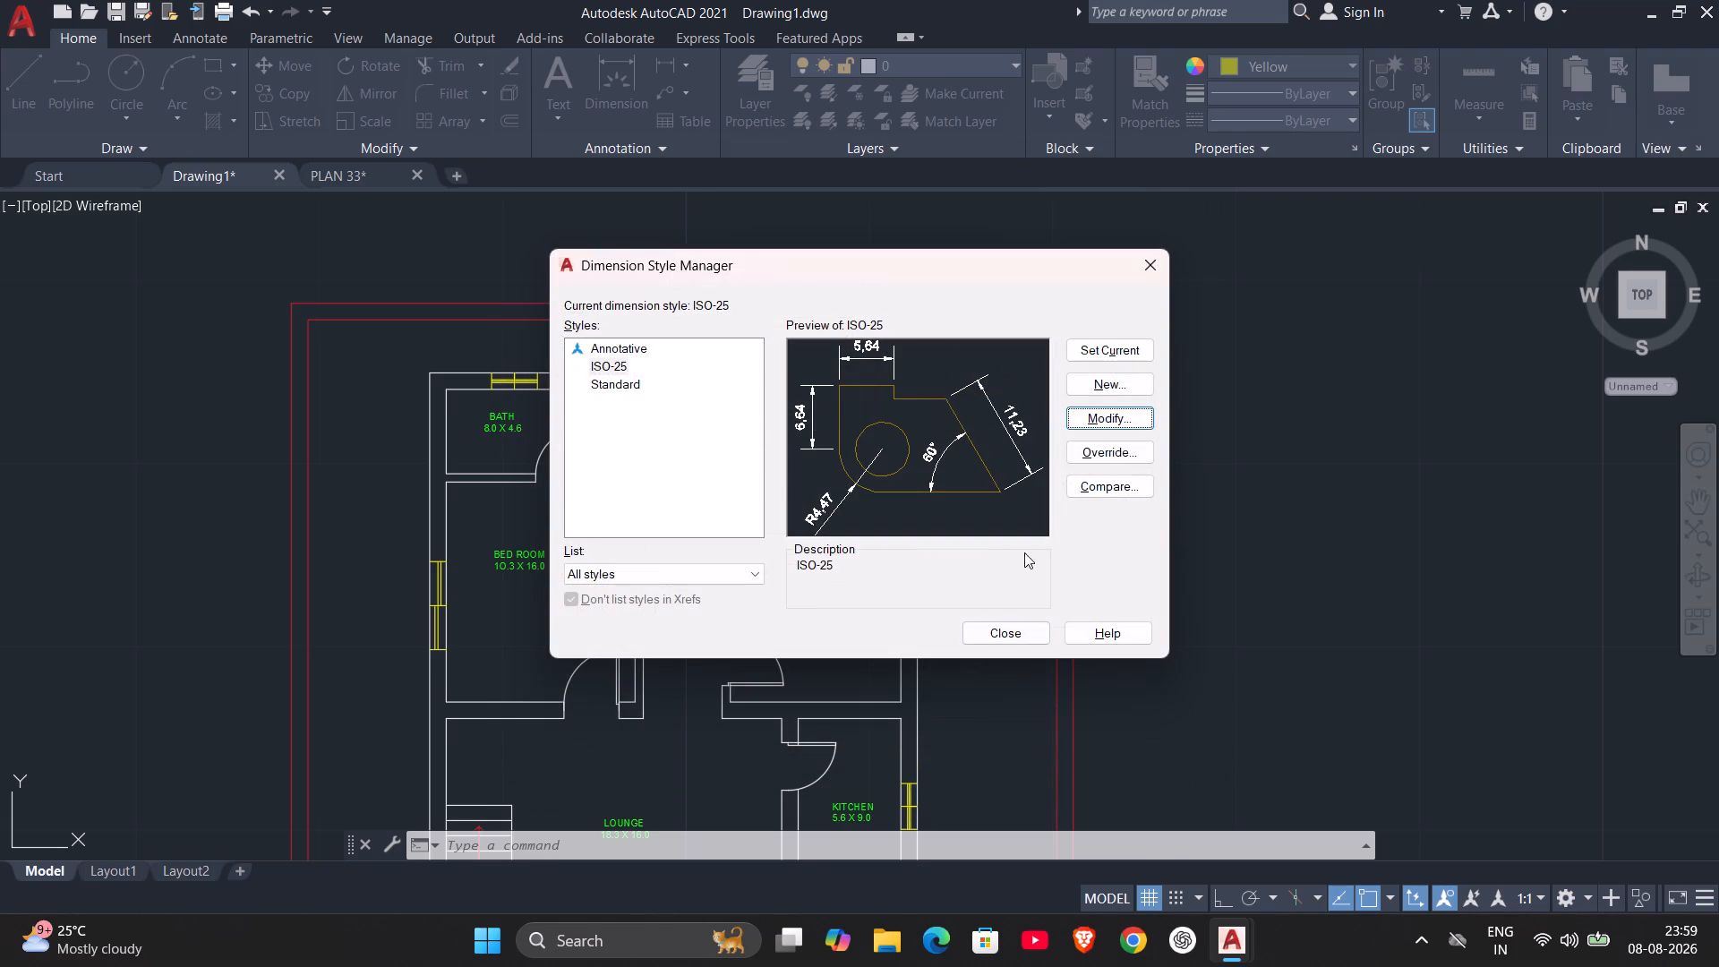
# Make ISO-25 the current dimension style and close the Dimension Style Manager.
pyautogui.press('space')
pyautogui.click(1085, 350)
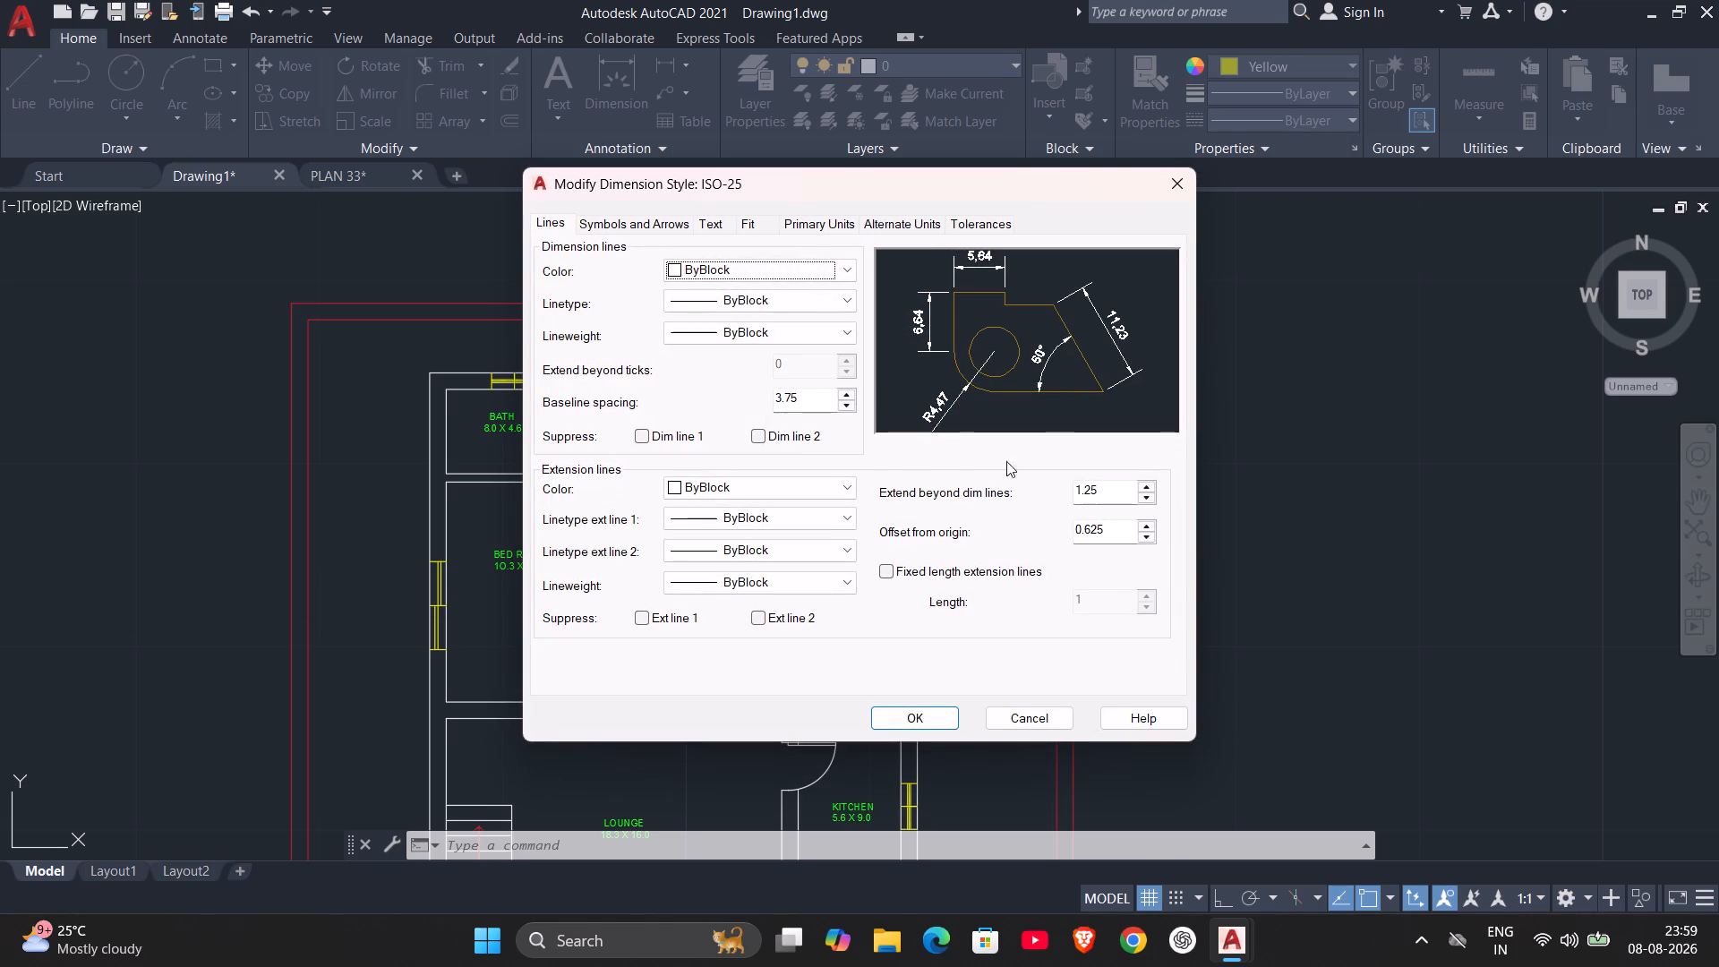
pyautogui.click(919, 711)
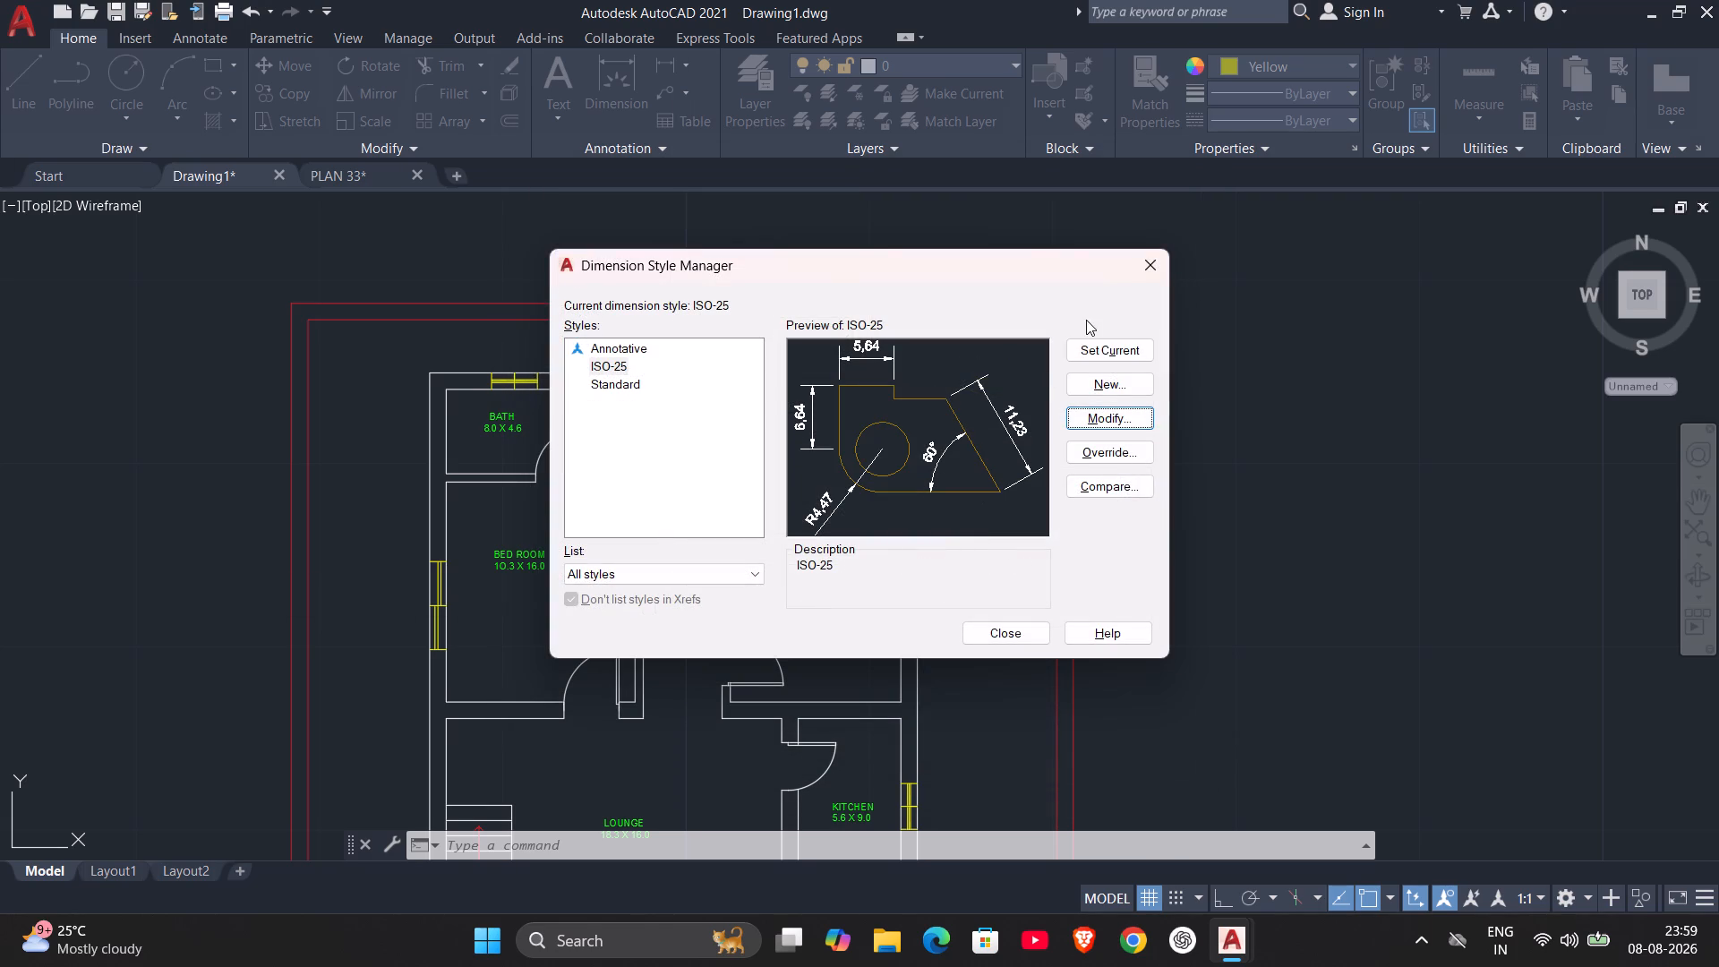
pyautogui.click(1088, 347)
pyautogui.click(983, 628)
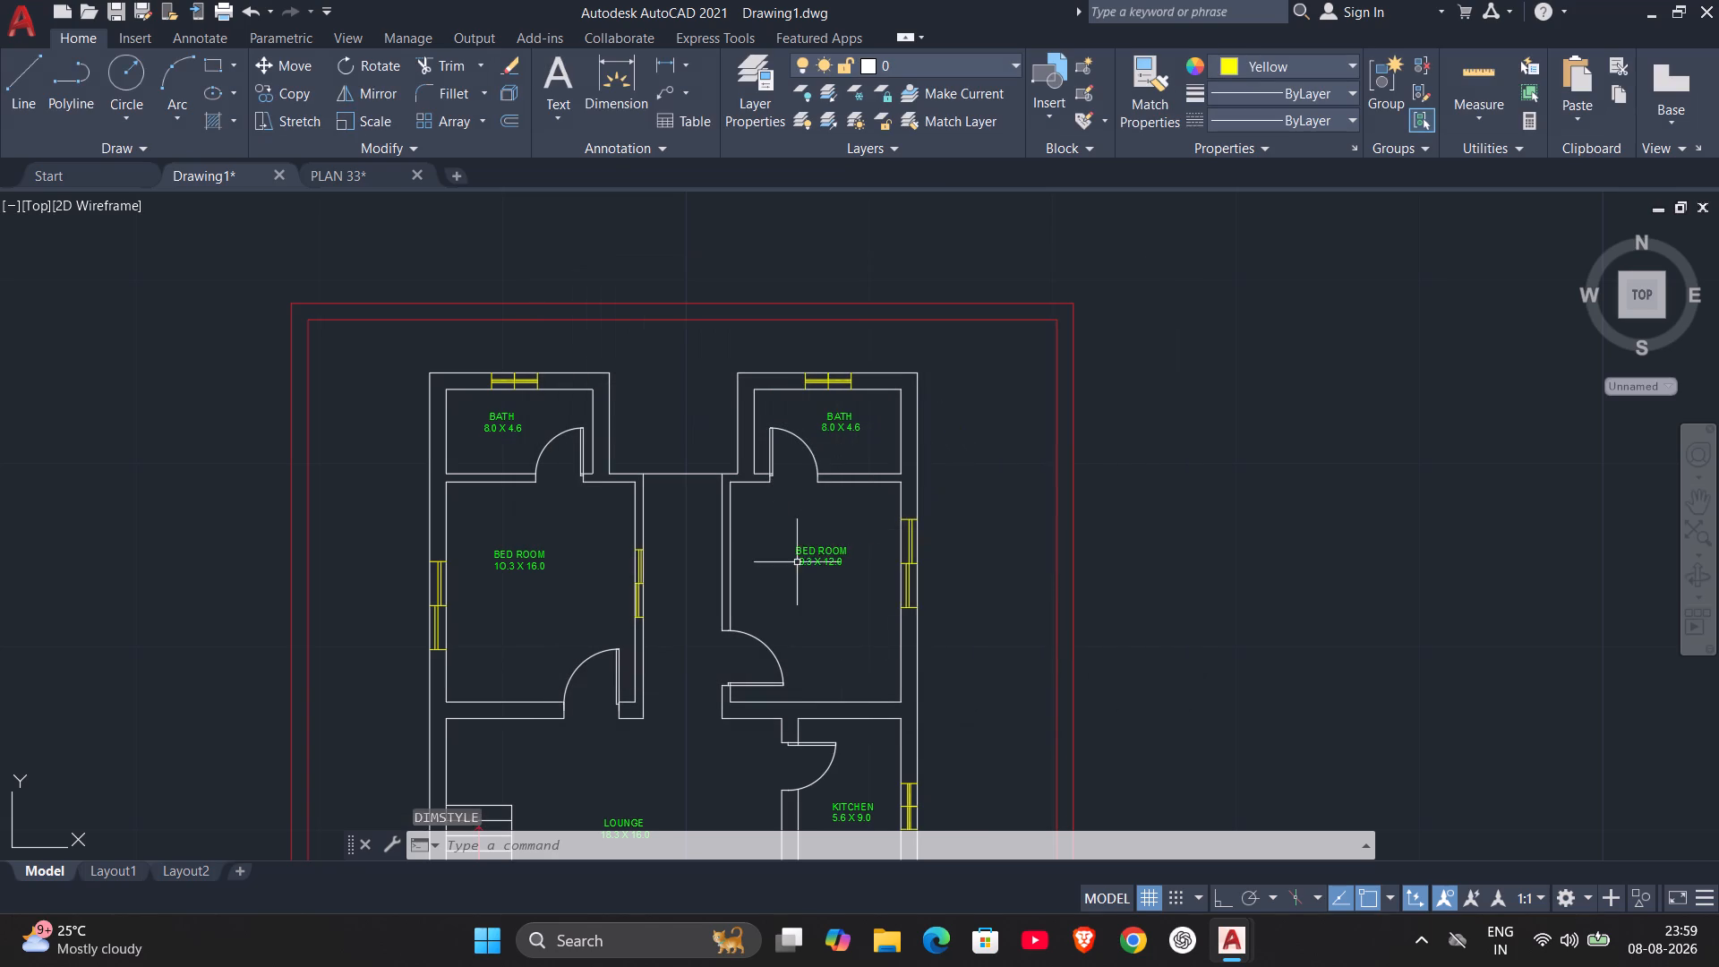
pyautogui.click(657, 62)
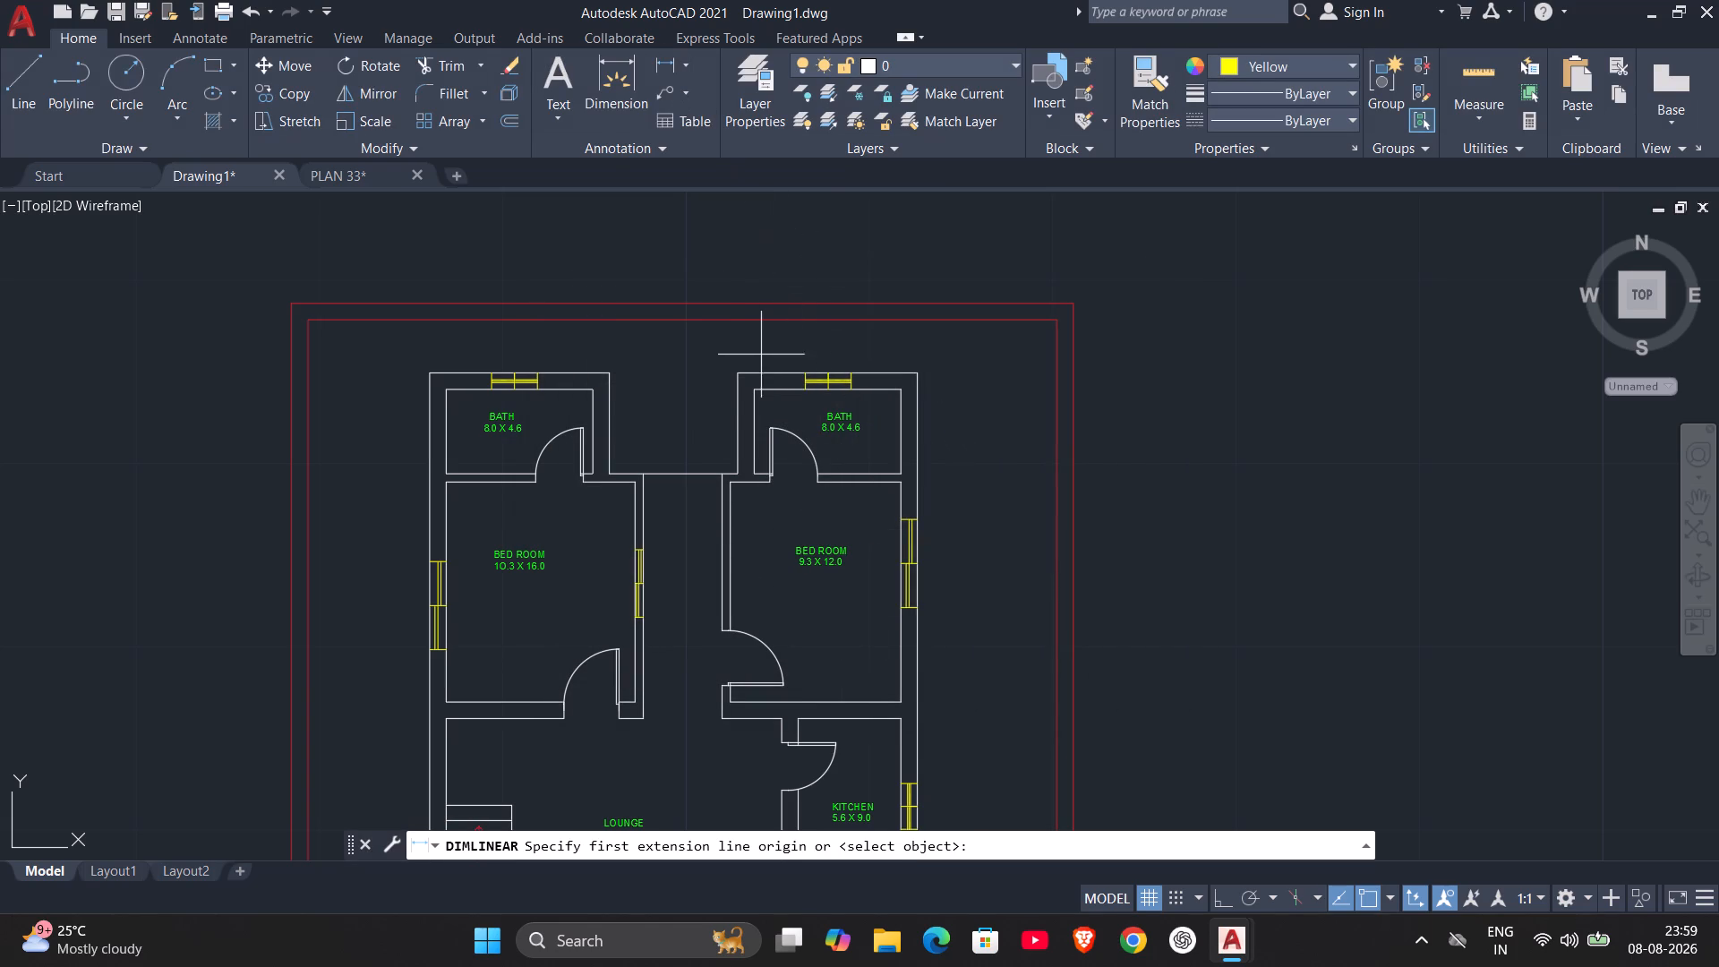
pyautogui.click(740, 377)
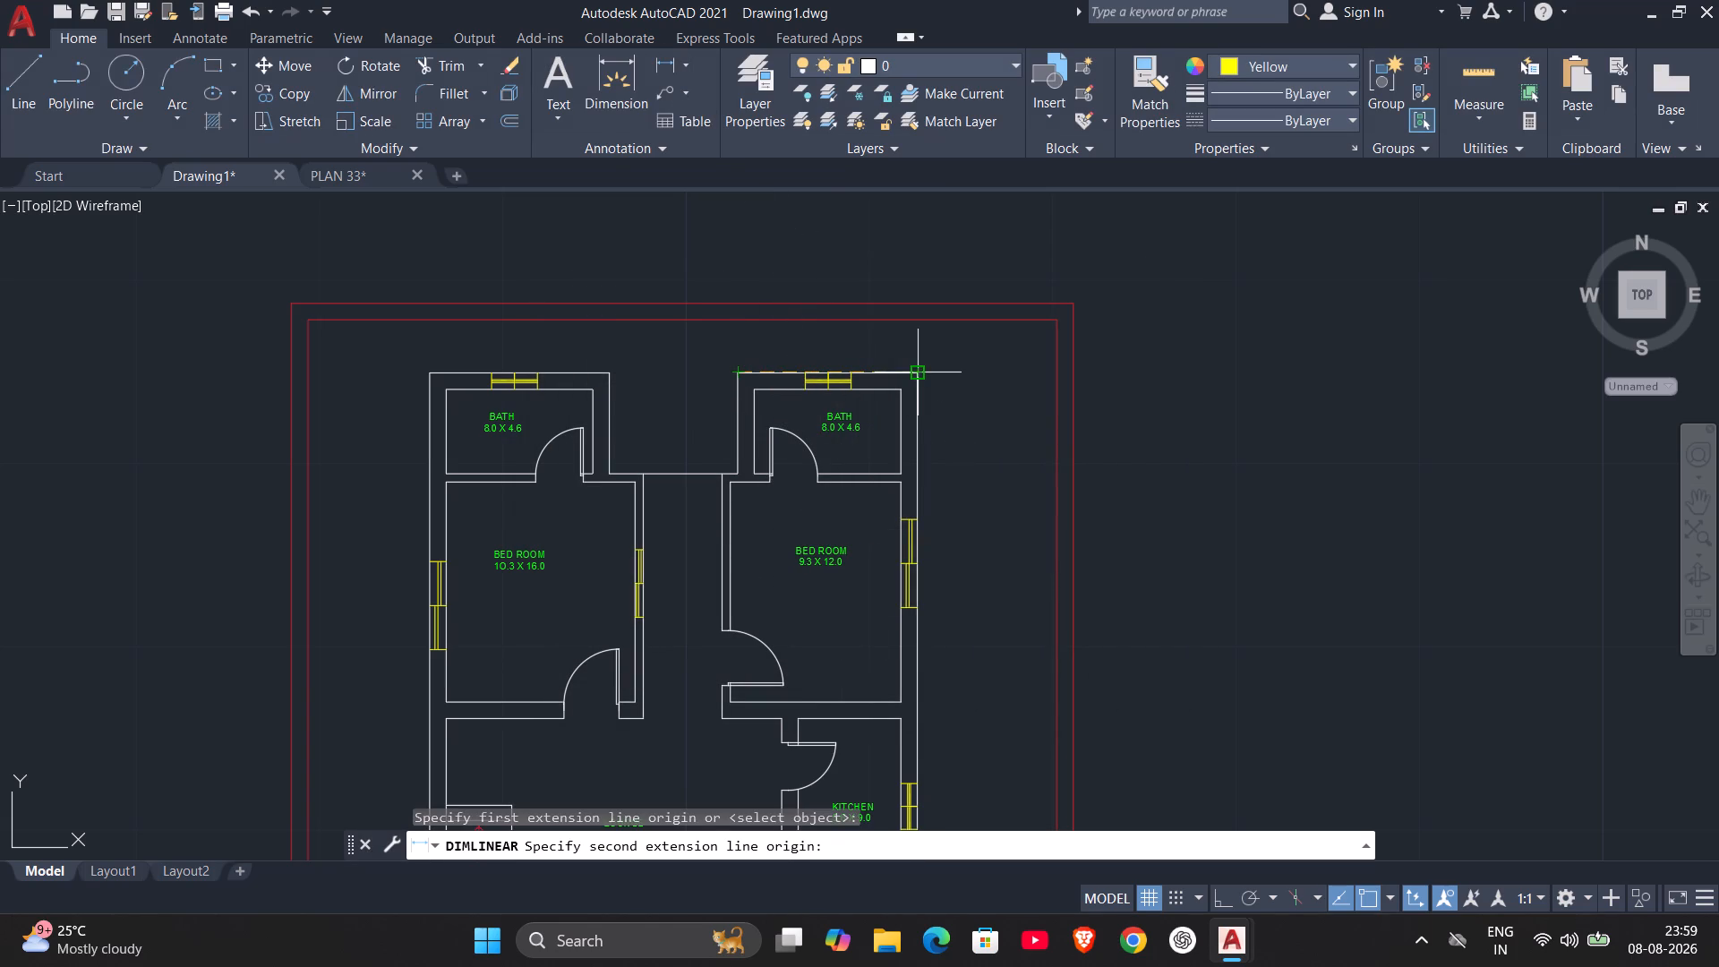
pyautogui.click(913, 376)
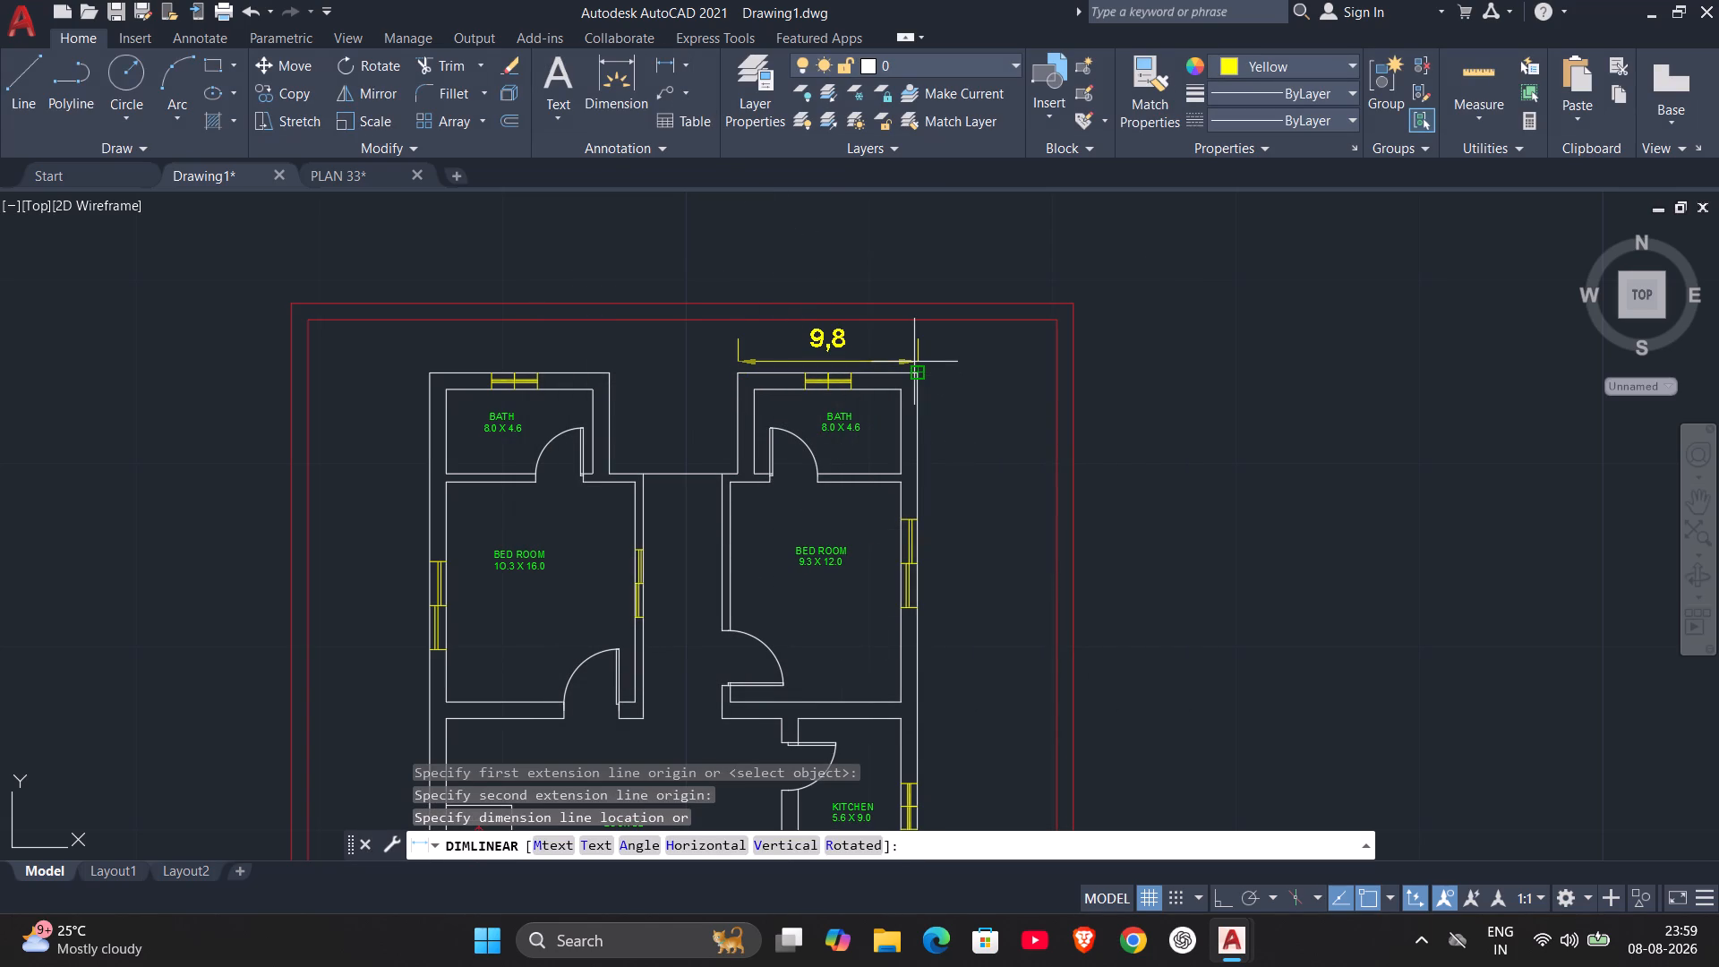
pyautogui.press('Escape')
# Set the current object color to Blue for the dimensions.
pyautogui.scroll(-1, 834, 347)
pyautogui.moveTo(834, 347); pyautogui.dragTo(636, 214, button='middle')
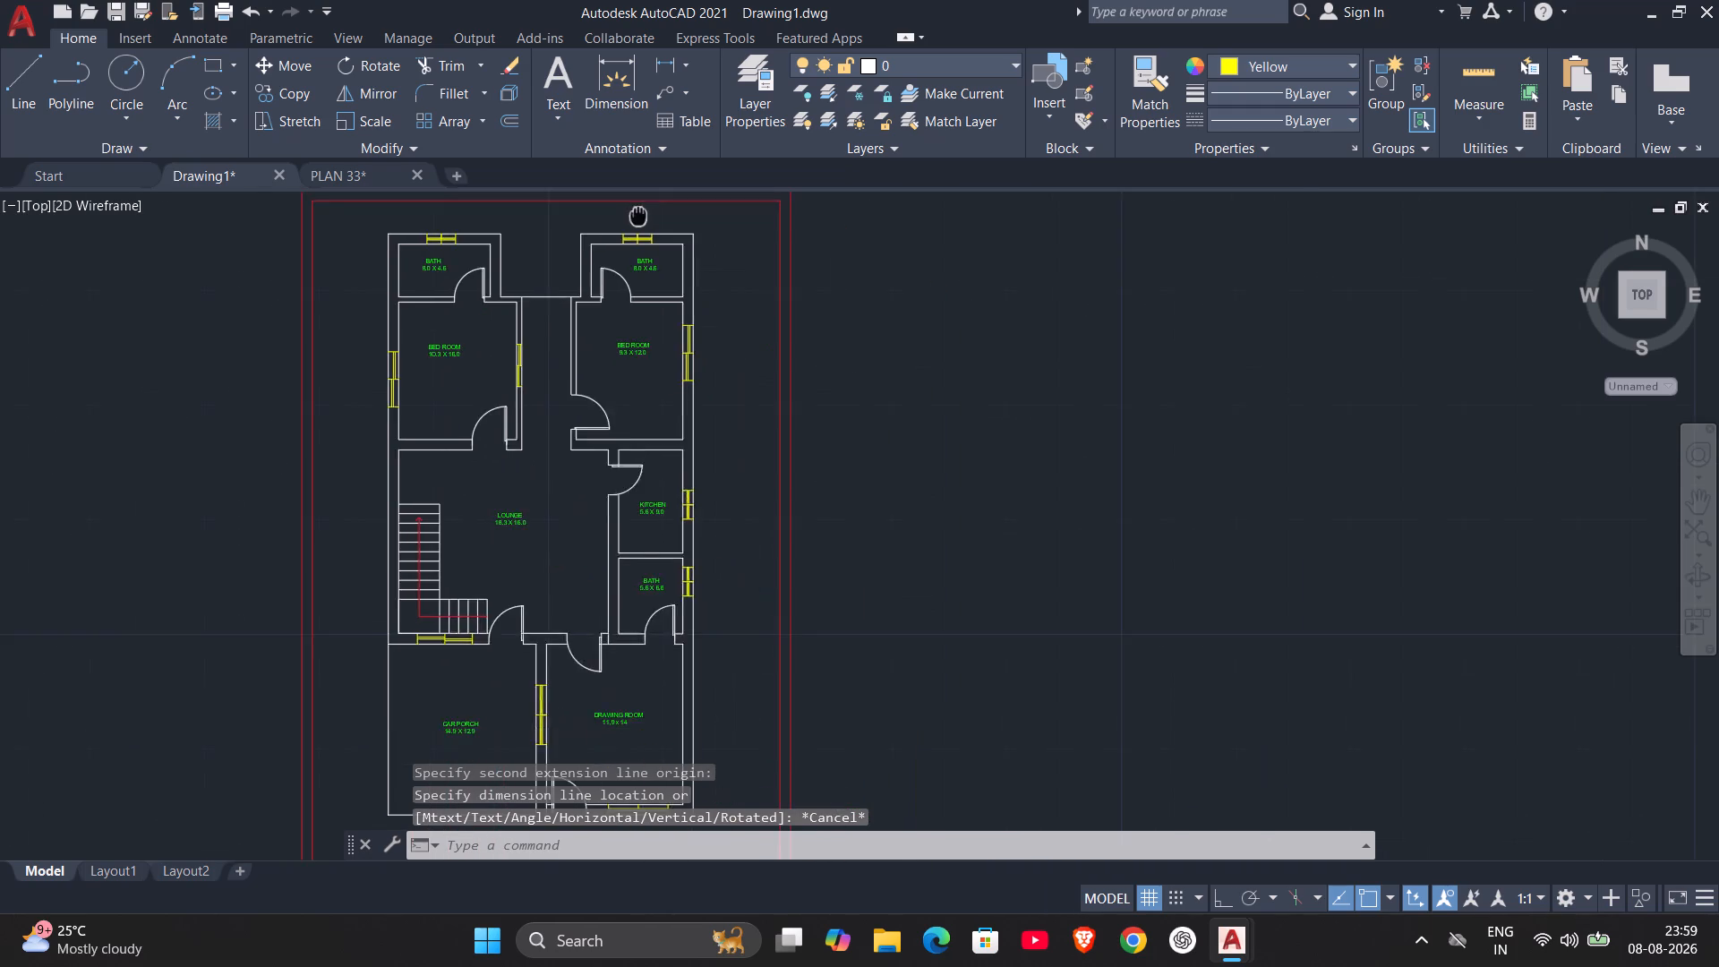
pyautogui.moveTo(636, 214); pyautogui.dragTo(691, 245, button='middle')
pyautogui.scroll(-2, 691, 245)
pyautogui.scroll(1, 692, 256)
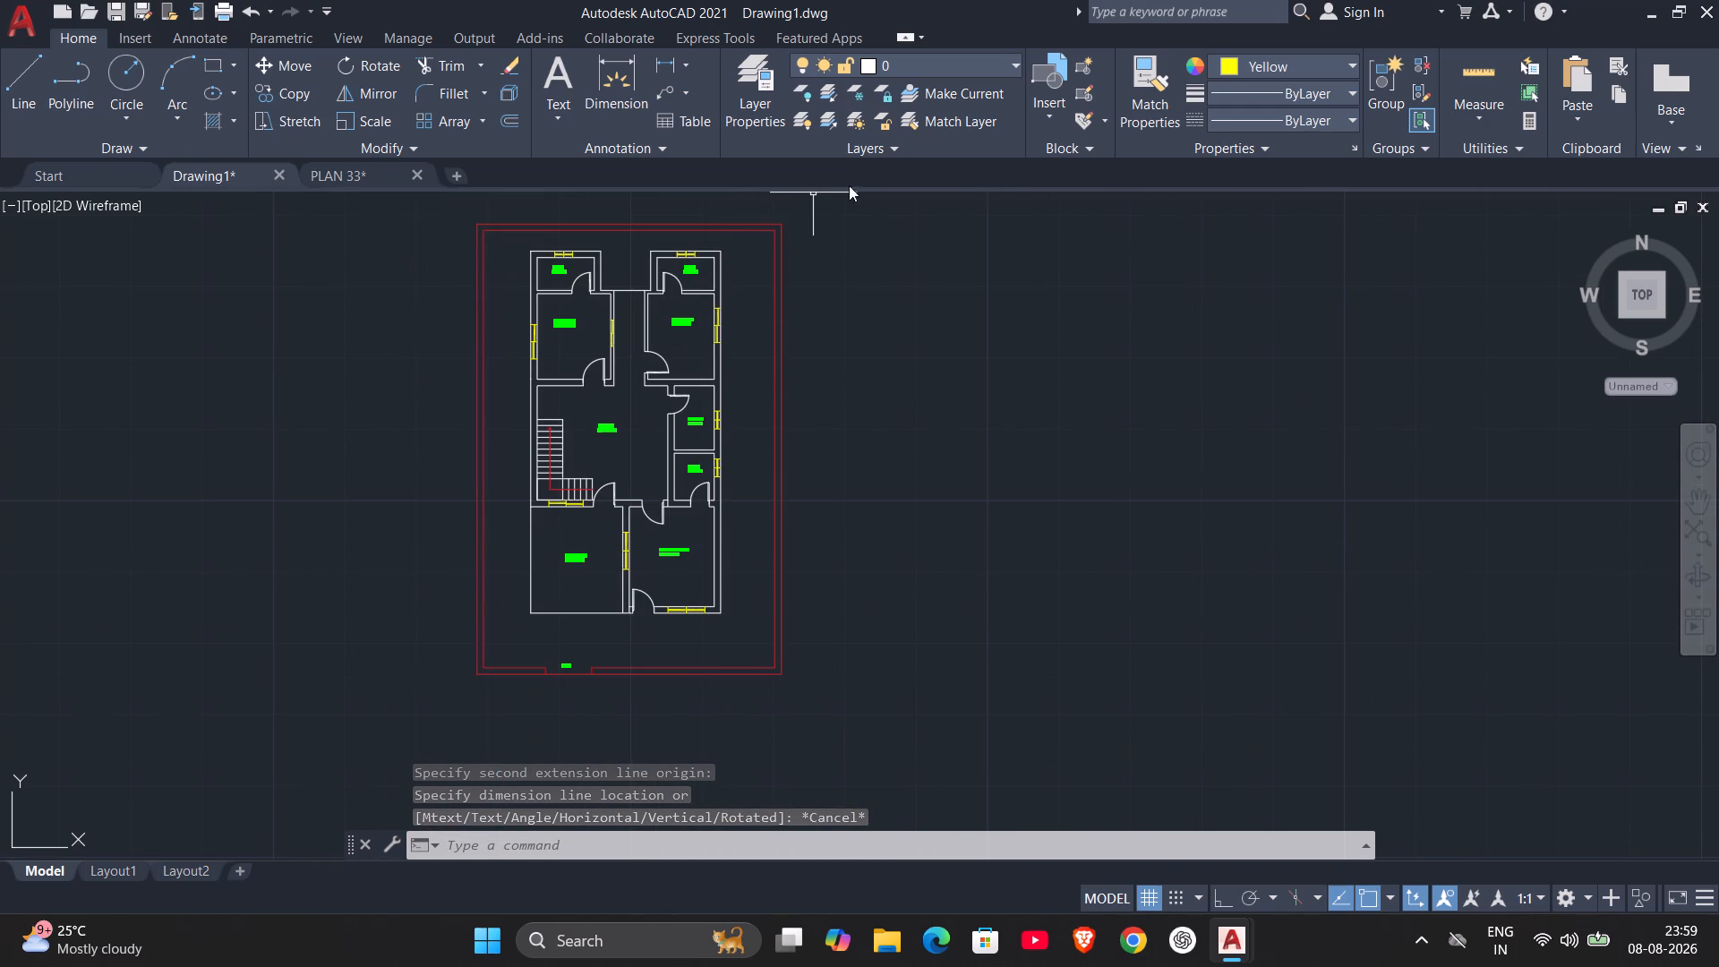
pyautogui.click(1252, 59)
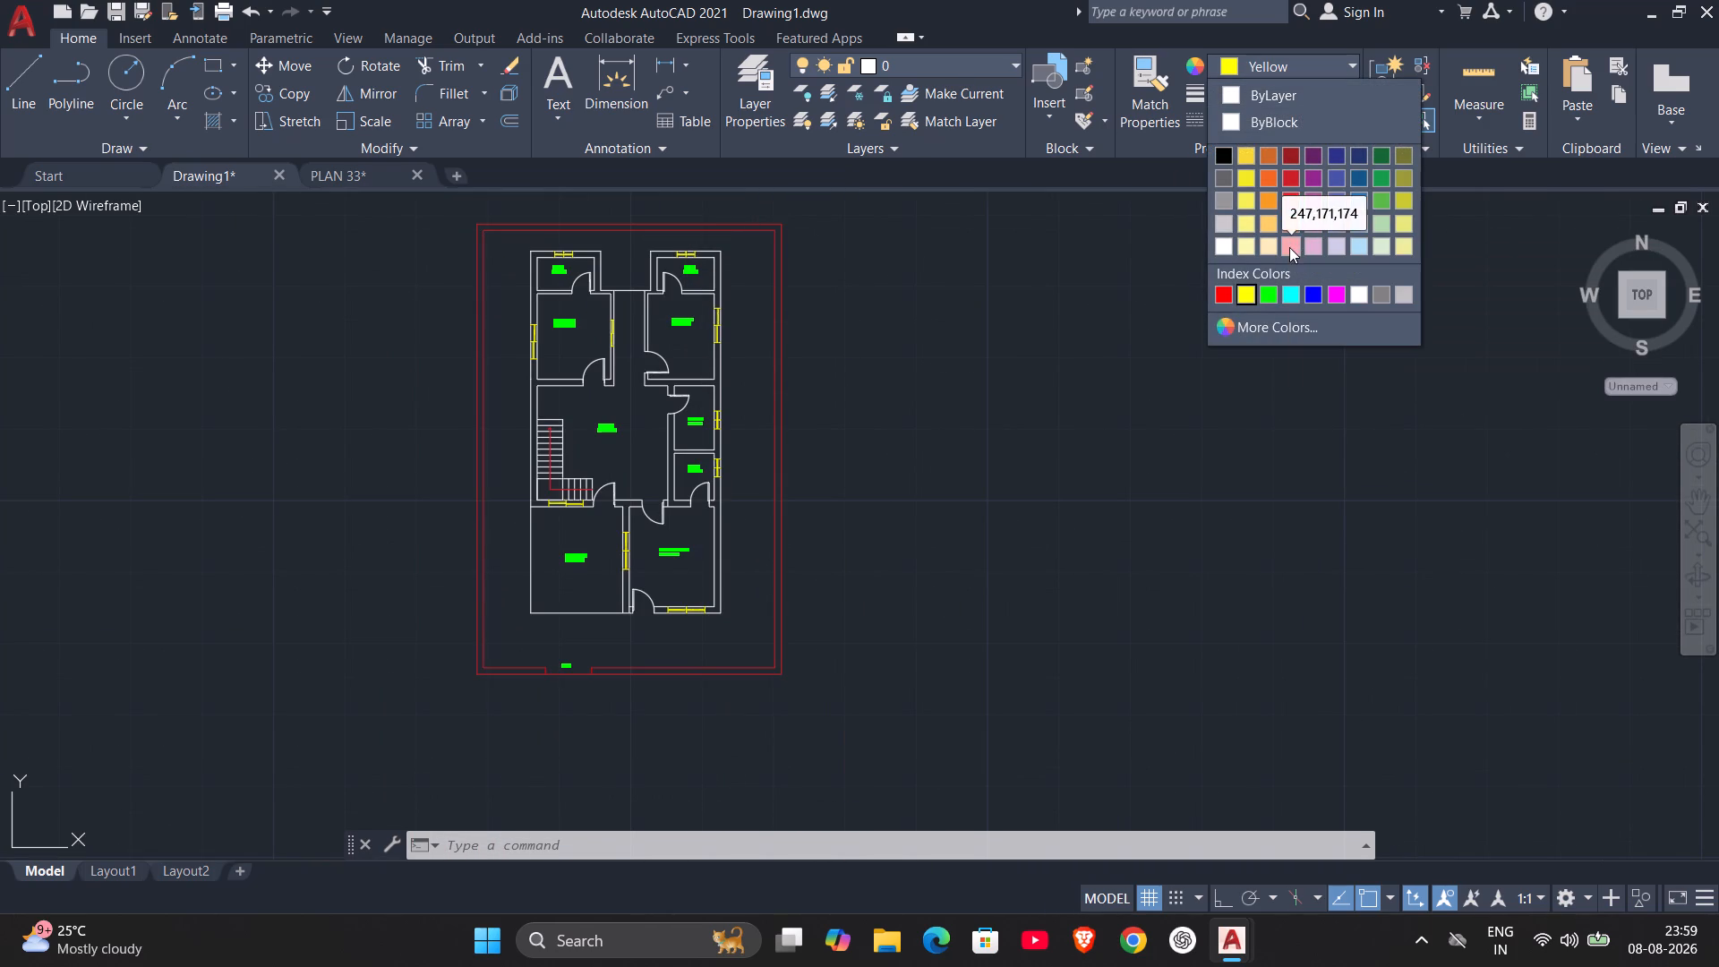
pyautogui.click(1312, 291)
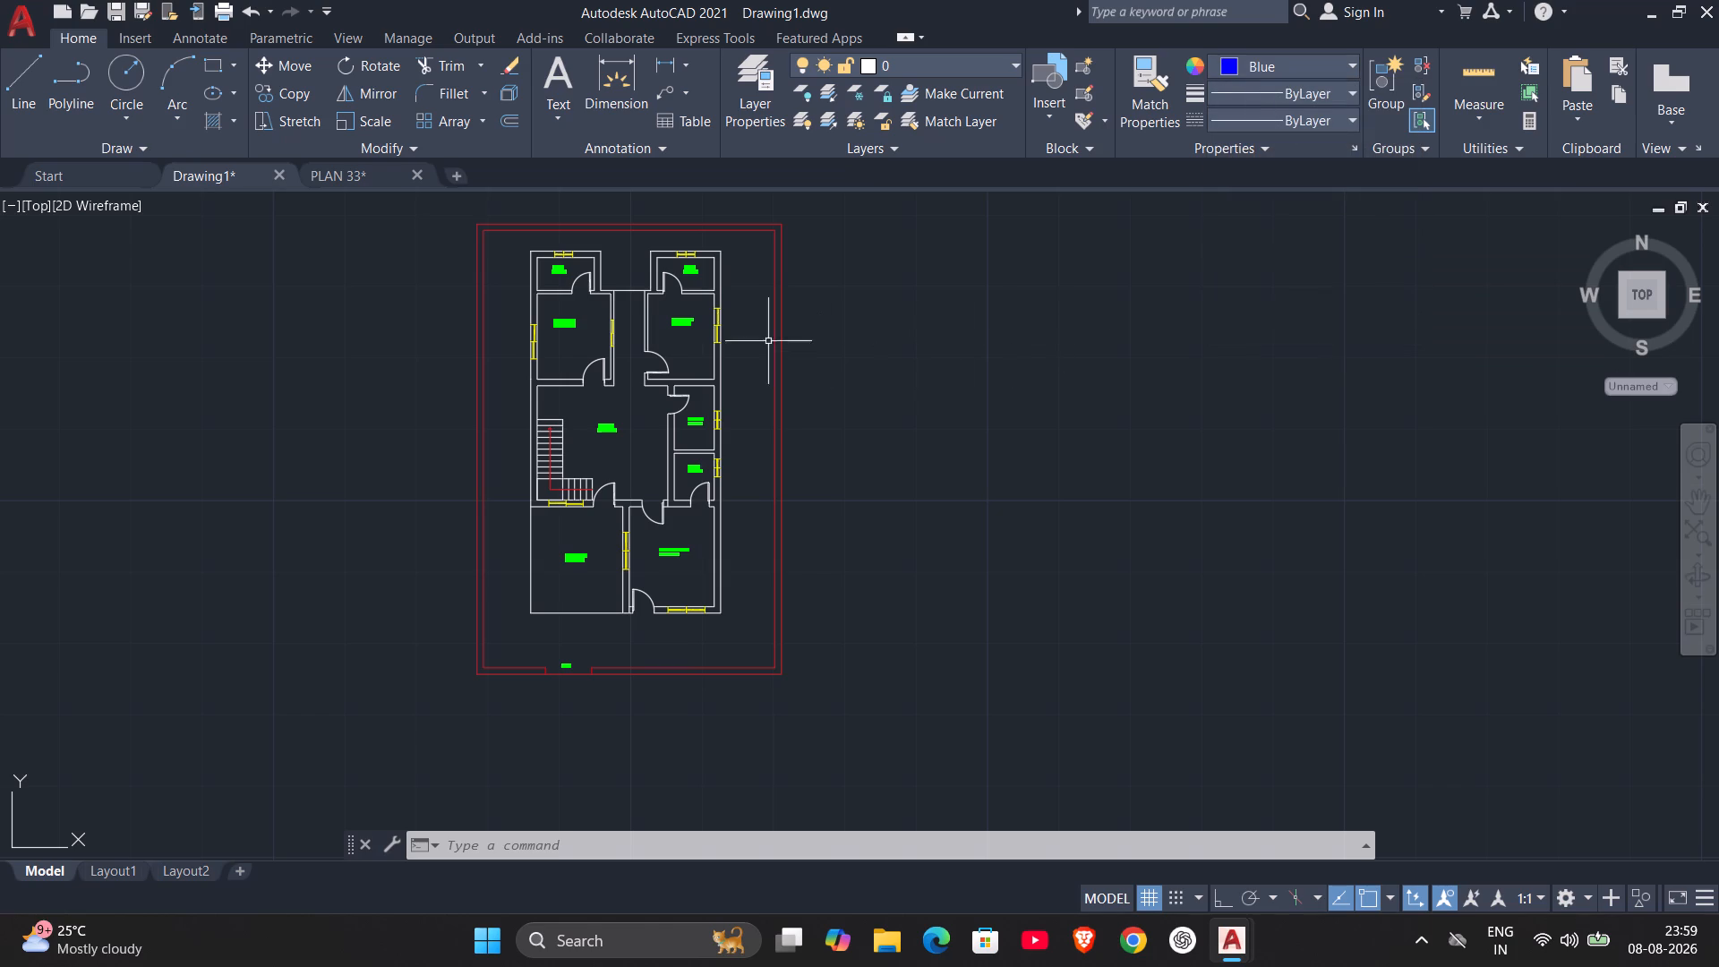
# Add a vertical linear dimension along the house's right outer wall, from its upper corner to the drawing room's lower corner.
pyautogui.scroll(2, 706, 287)
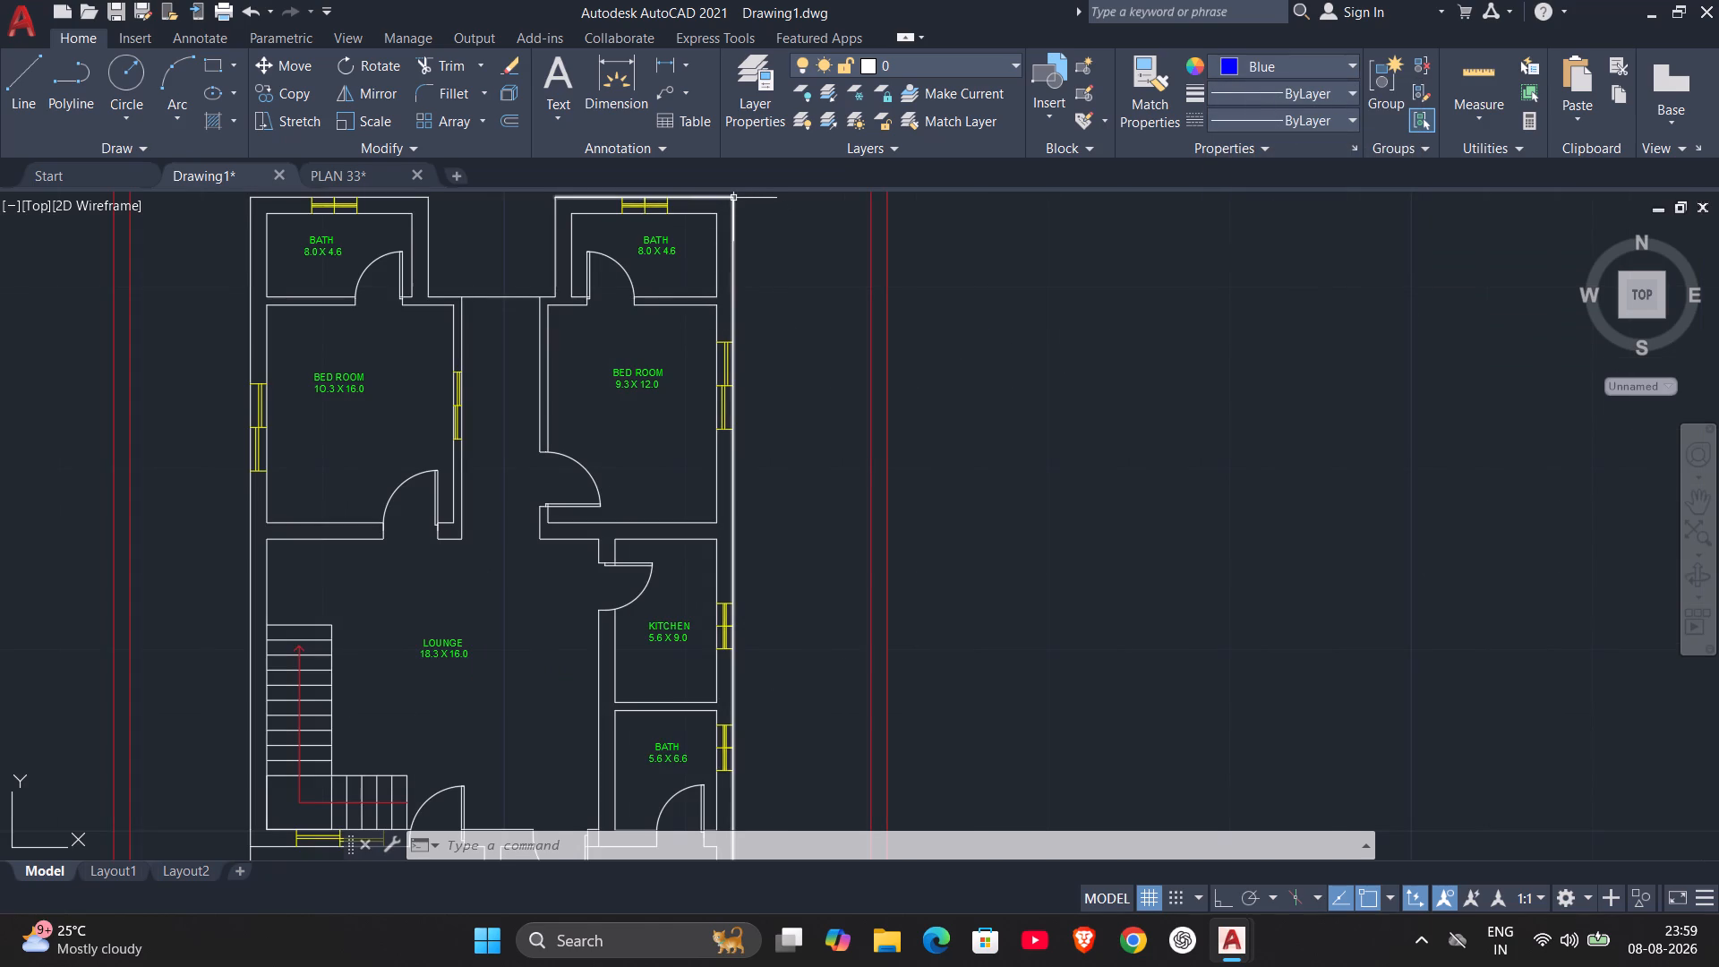
pyautogui.click(662, 64)
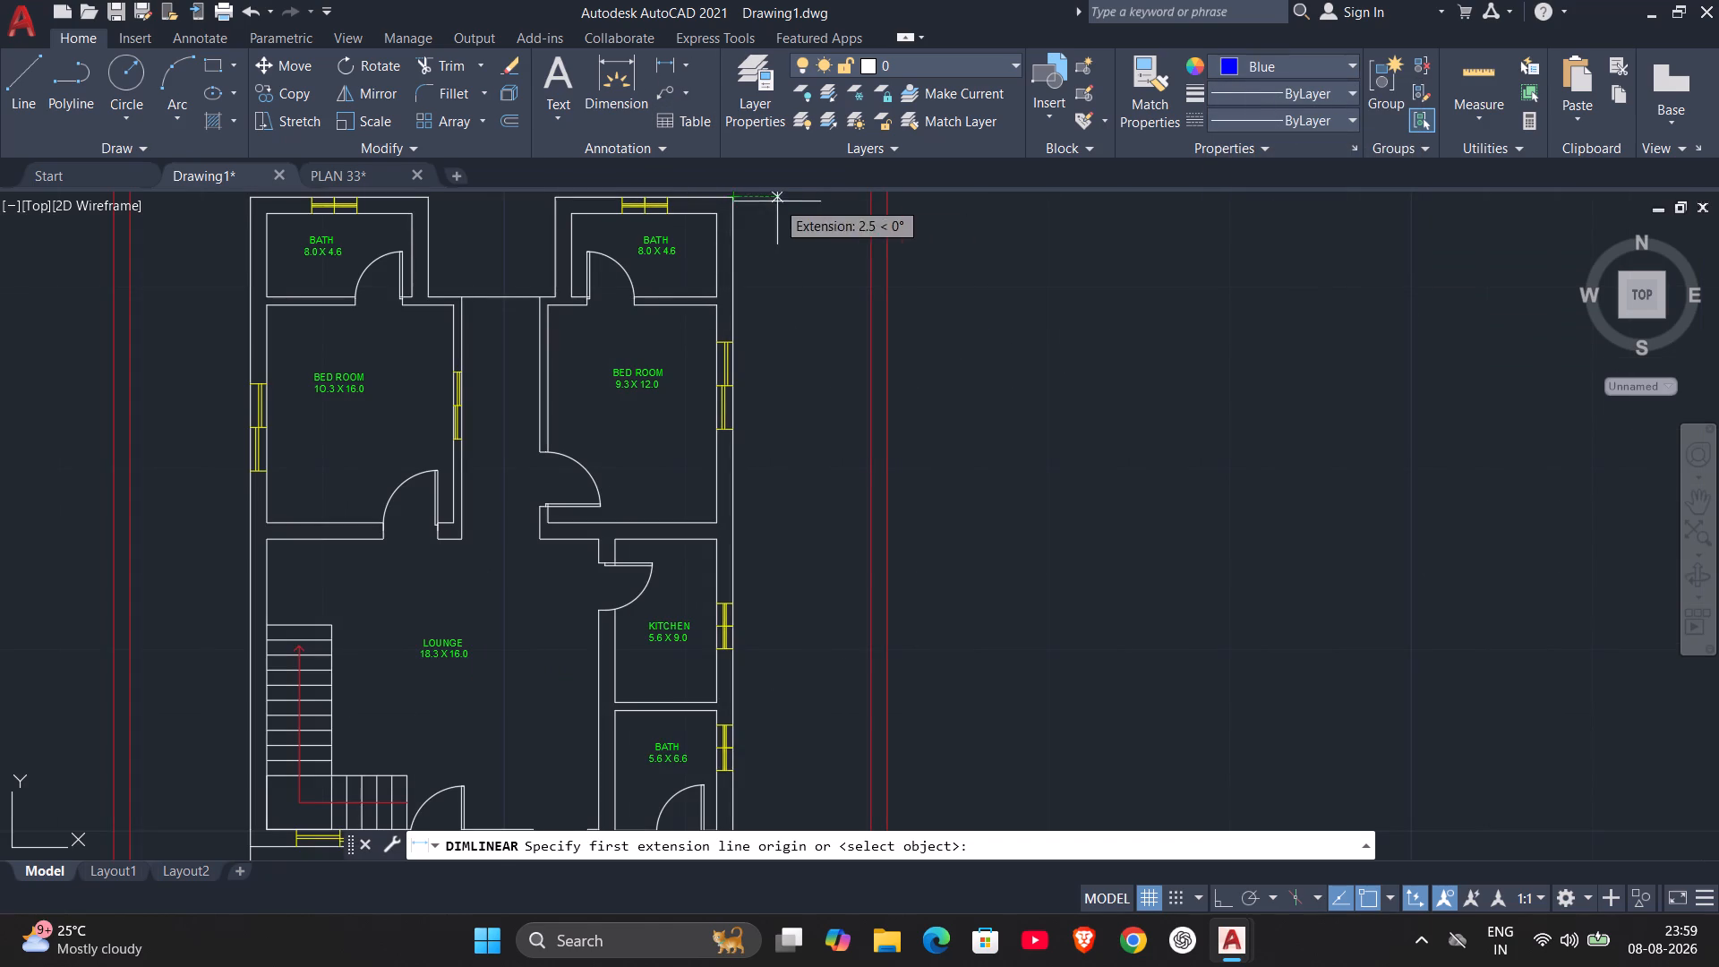
pyautogui.click(736, 194)
pyautogui.scroll(-1, 789, 473)
pyautogui.moveTo(765, 561); pyautogui.dragTo(774, 303, button='middle')
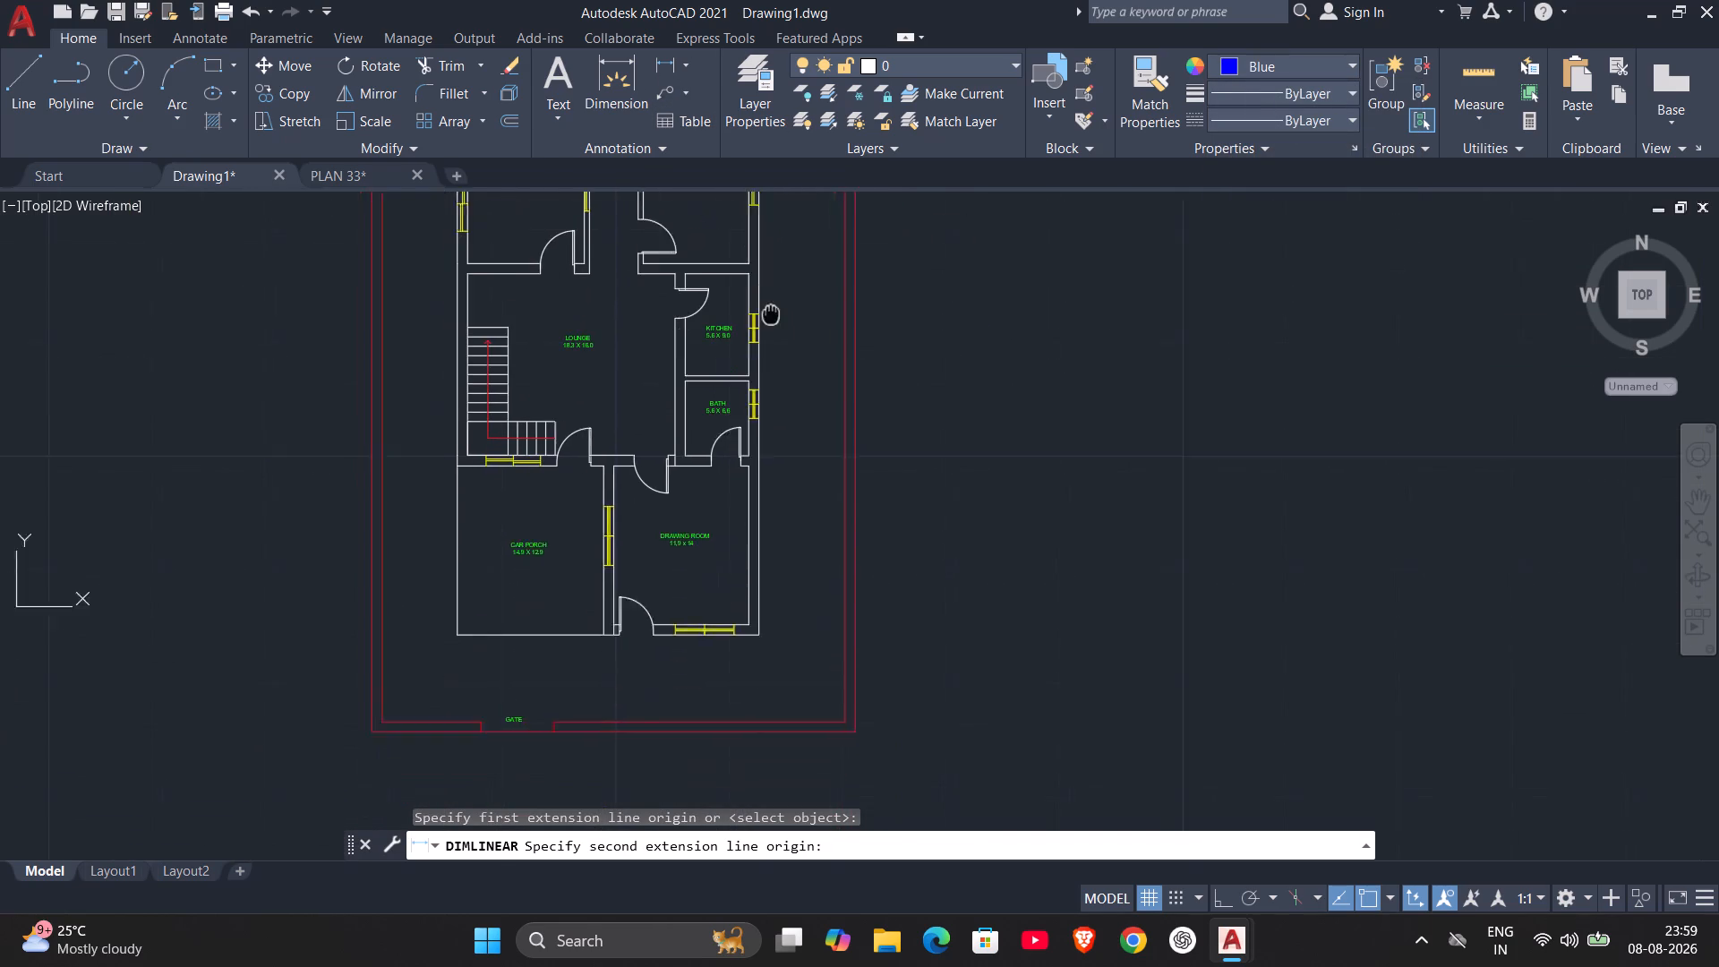
pyautogui.moveTo(774, 303); pyautogui.dragTo(784, 261, button='middle')
pyautogui.scroll(2, 765, 518)
pyautogui.click(774, 669)
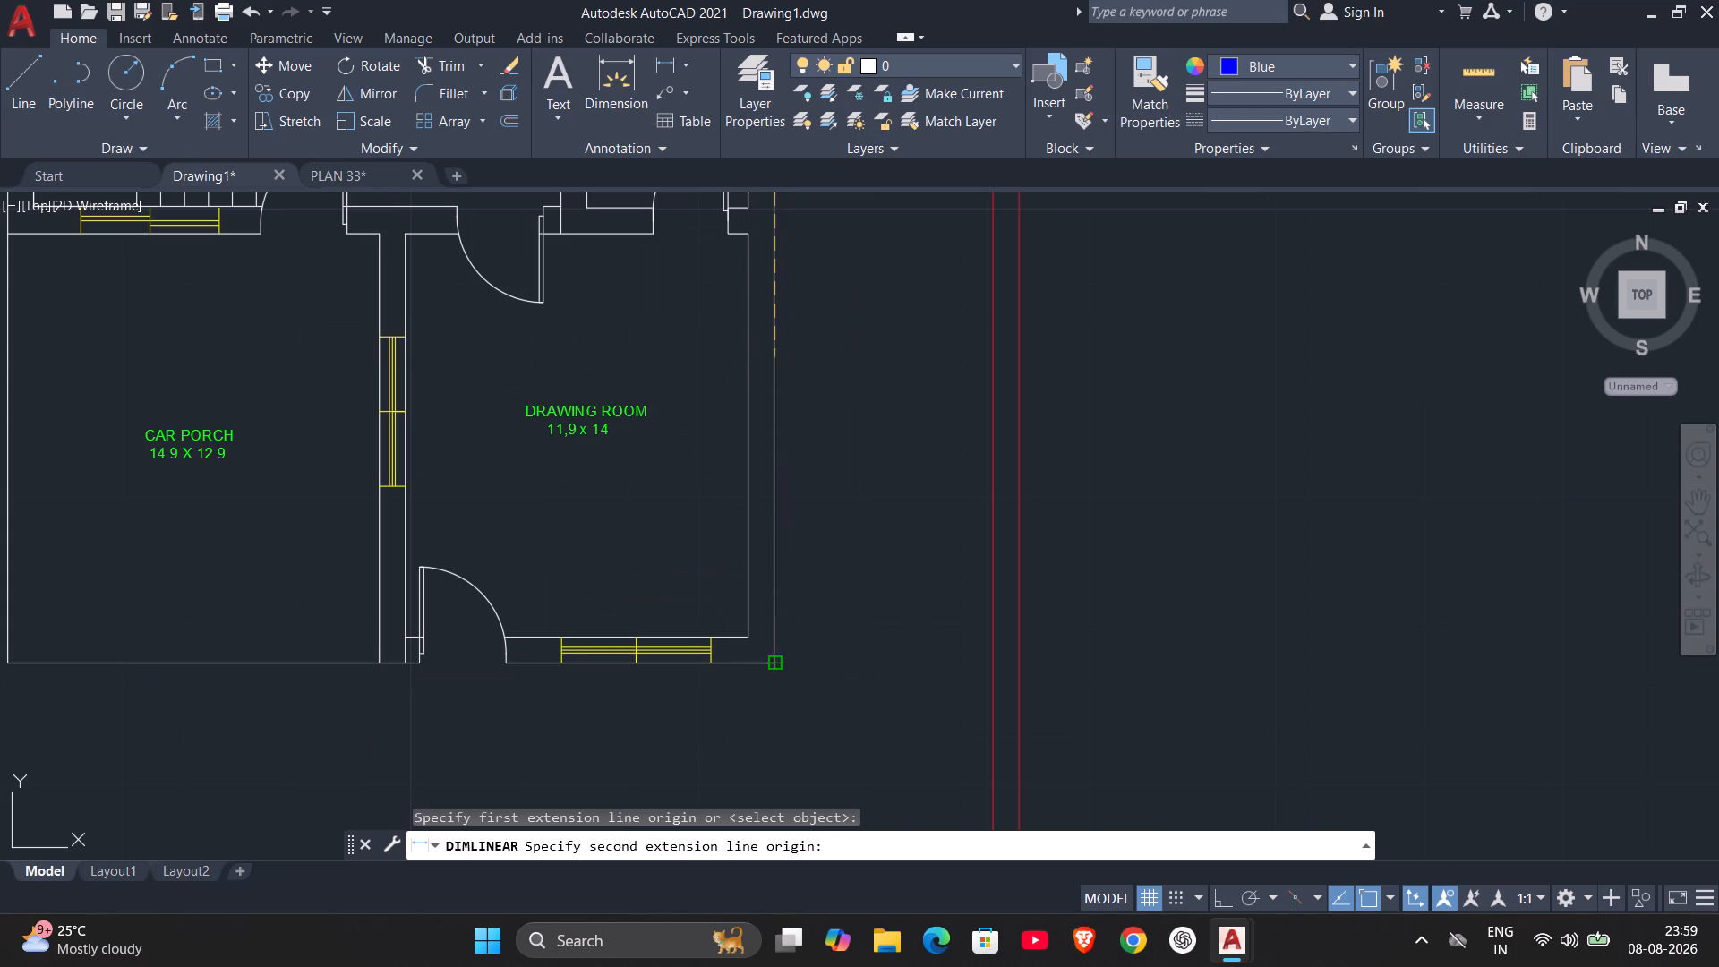
pyautogui.click(817, 677)
# Shift the right wall's vertical dimension farther outward so its text clears the wall, and deselect it.
pyautogui.scroll(-3, 886, 485)
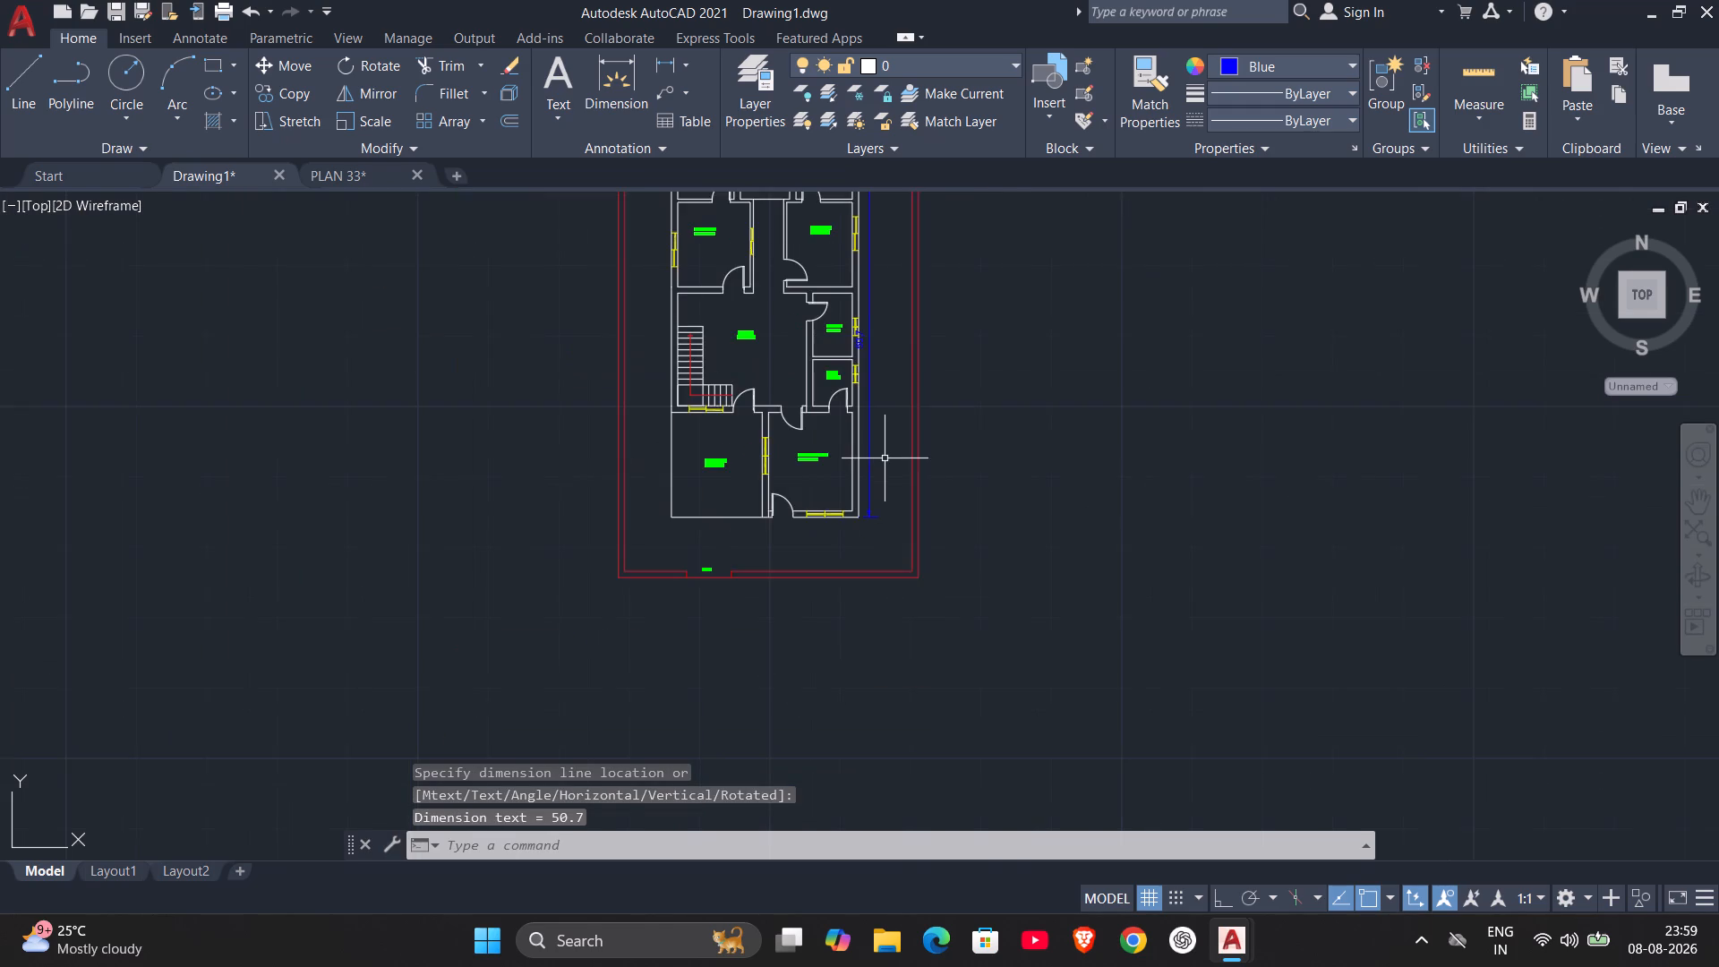
pyautogui.moveTo(885, 458); pyautogui.dragTo(875, 576, button='middle')
pyautogui.scroll(2, 878, 475)
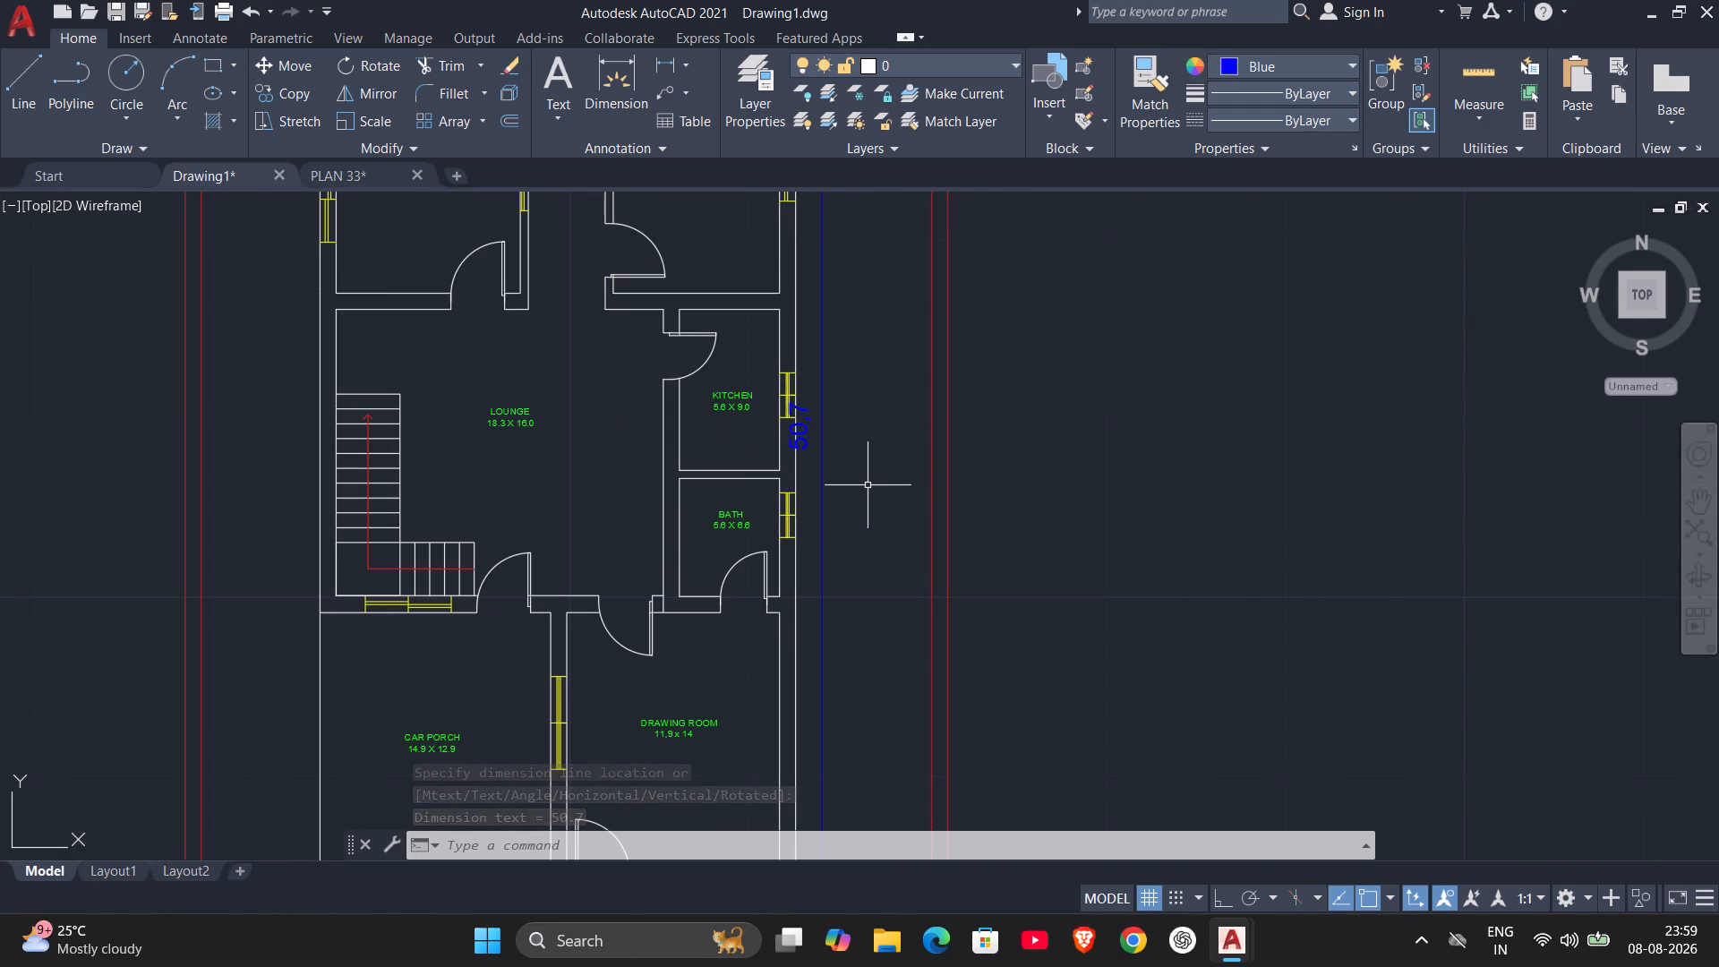
pyautogui.click(824, 520)
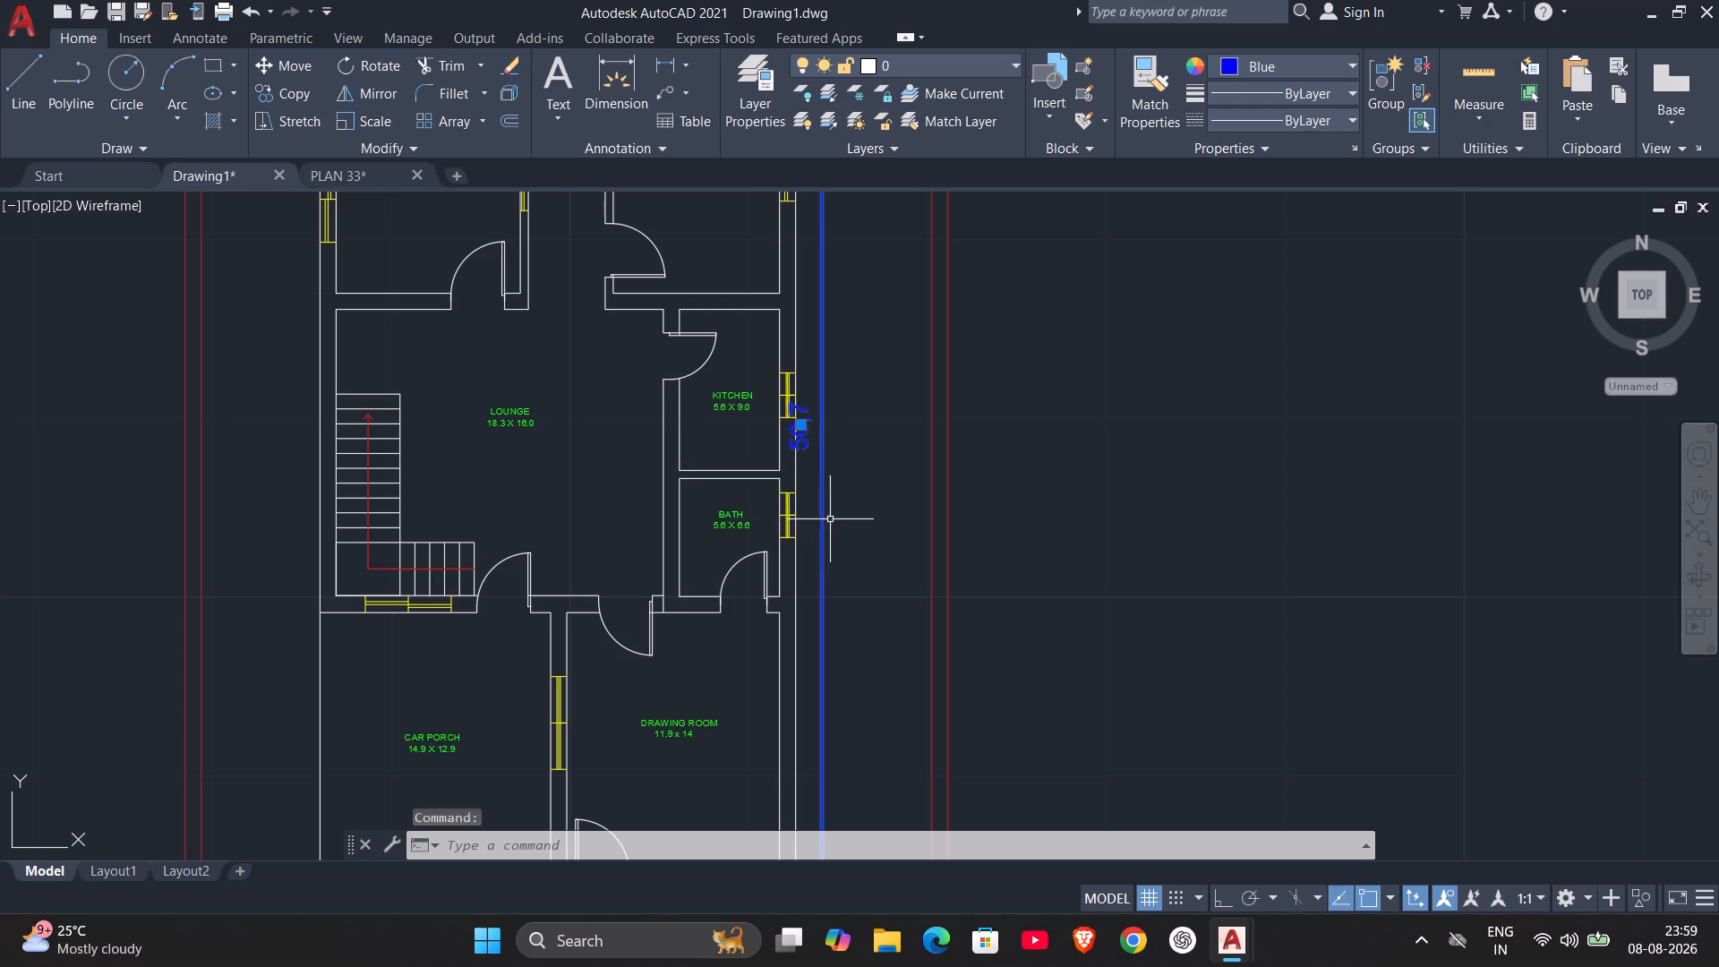
pyautogui.moveTo(801, 424); pyautogui.dragTo(838, 426)
pyautogui.click(838, 426)
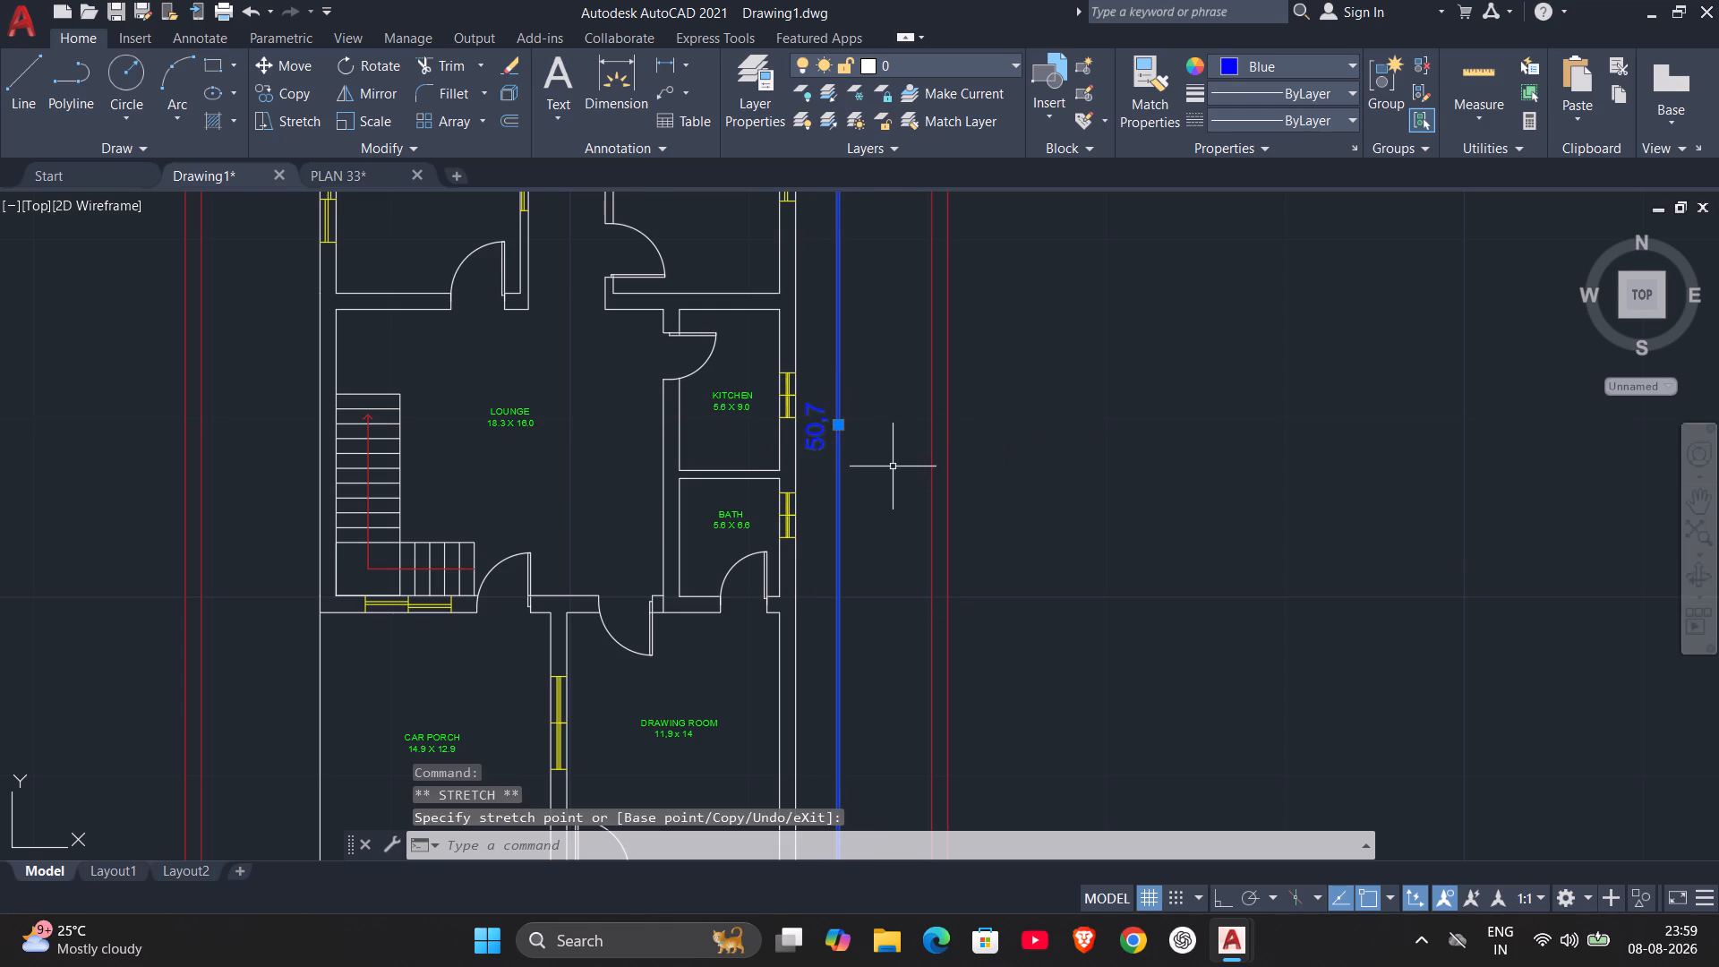
pyautogui.scroll(-1, 891, 468)
pyautogui.moveTo(891, 468); pyautogui.dragTo(977, 600, button='middle')
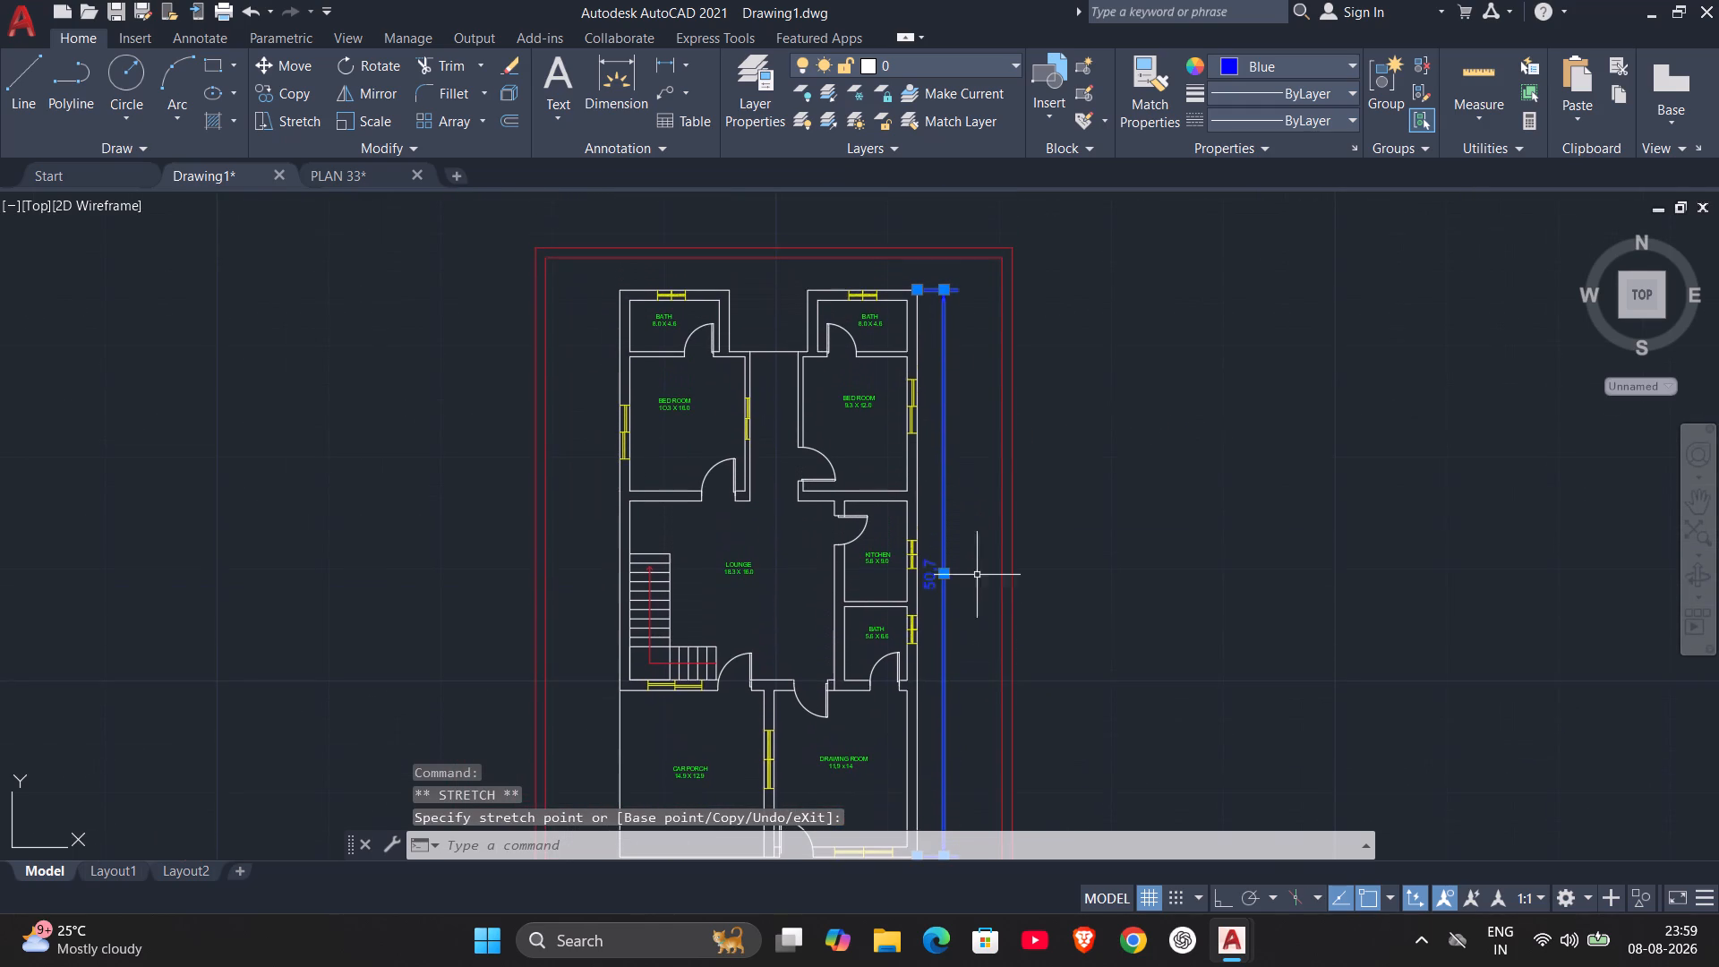
pyautogui.scroll(3, 971, 506)
pyautogui.press('Escape')
# Add a horizontal linear dimension across the outer top wall of the upper-left bath.
pyautogui.scroll(-2, 913, 544)
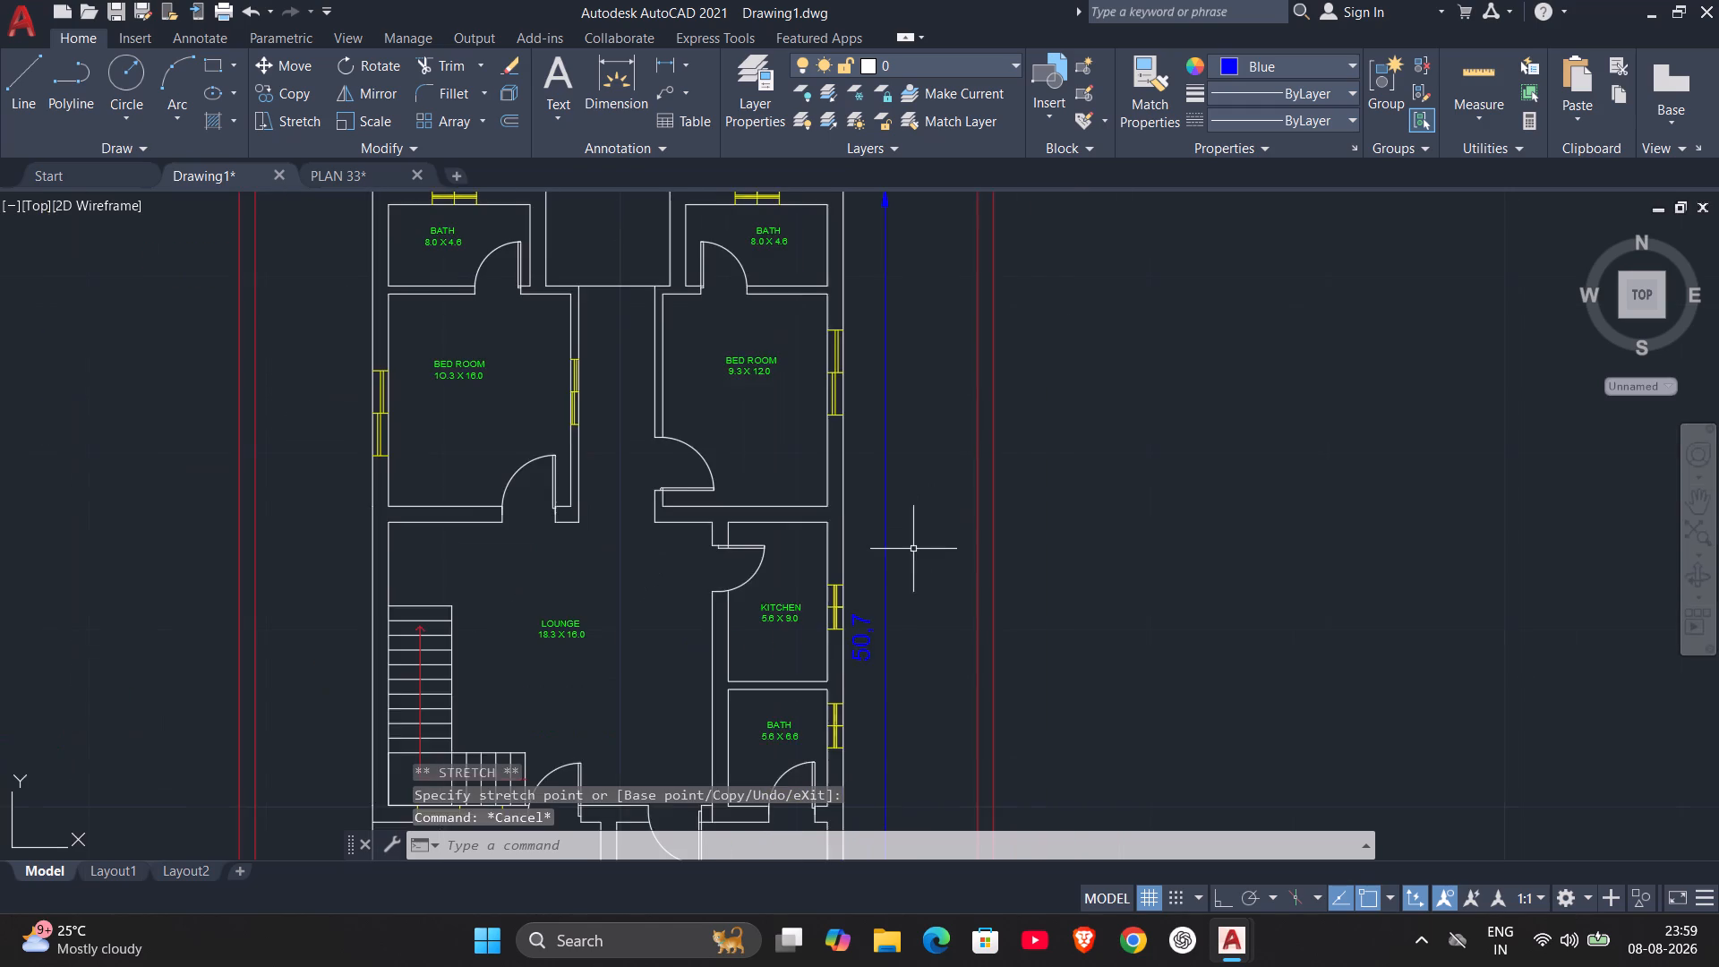
pyautogui.moveTo(953, 548); pyautogui.dragTo(1021, 560, button='middle')
pyautogui.scroll(-1, 1021, 559)
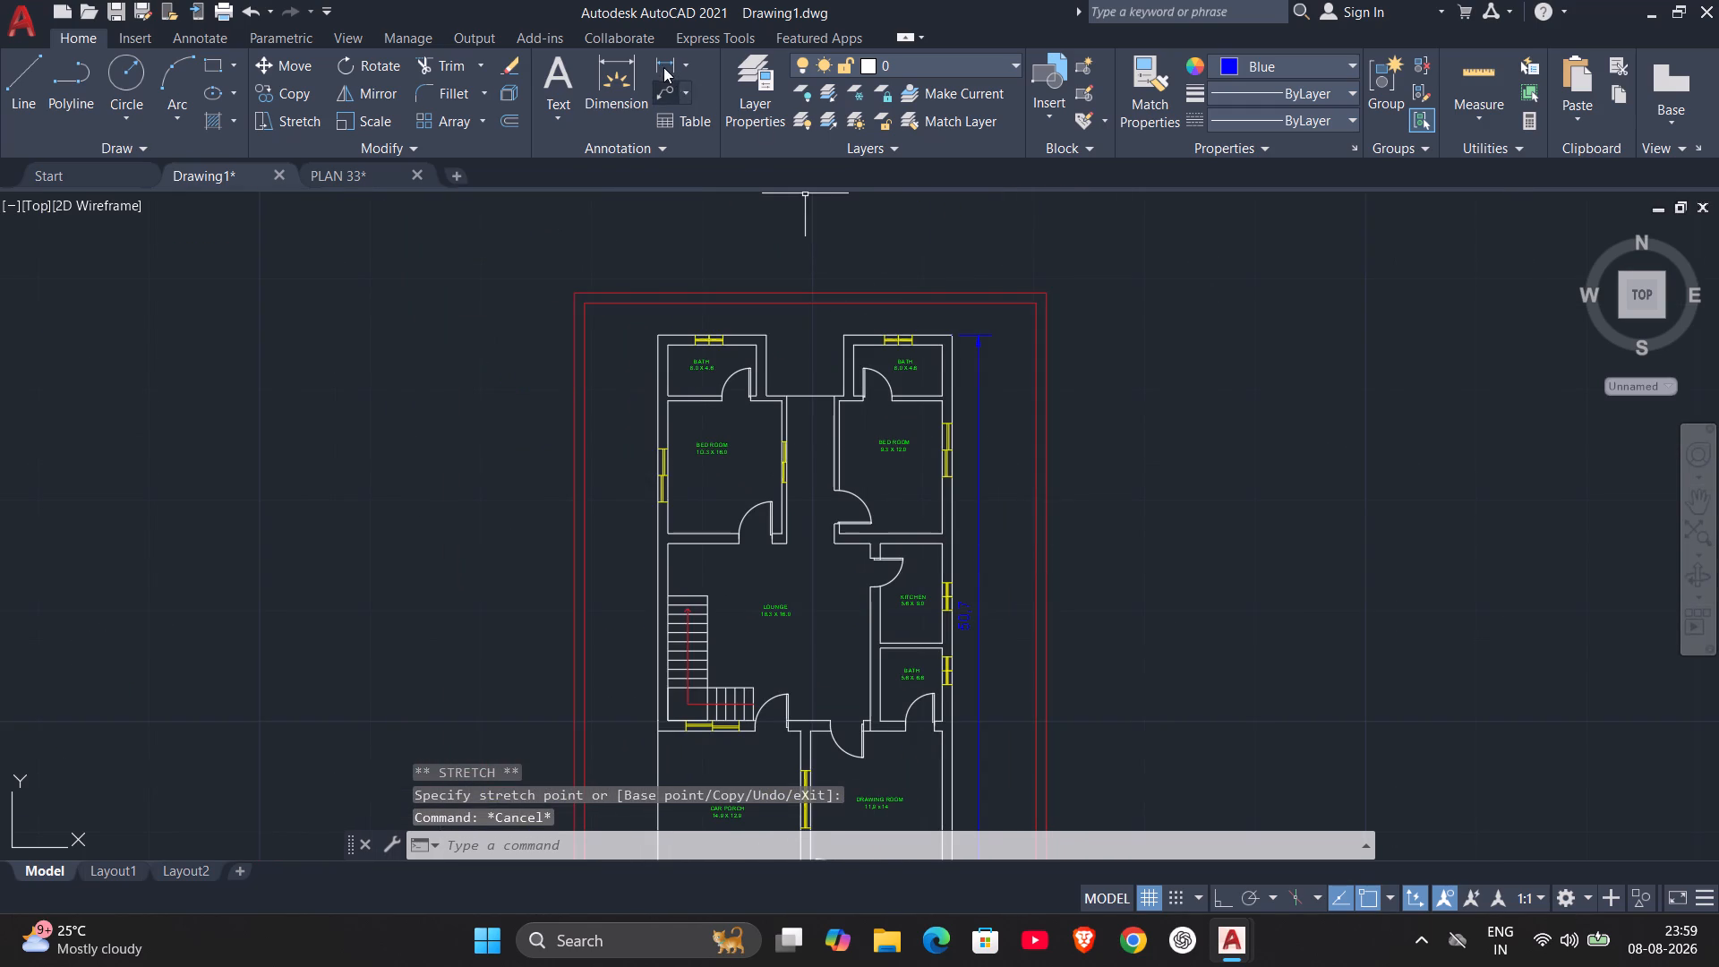
pyautogui.click(663, 66)
pyautogui.click(663, 334)
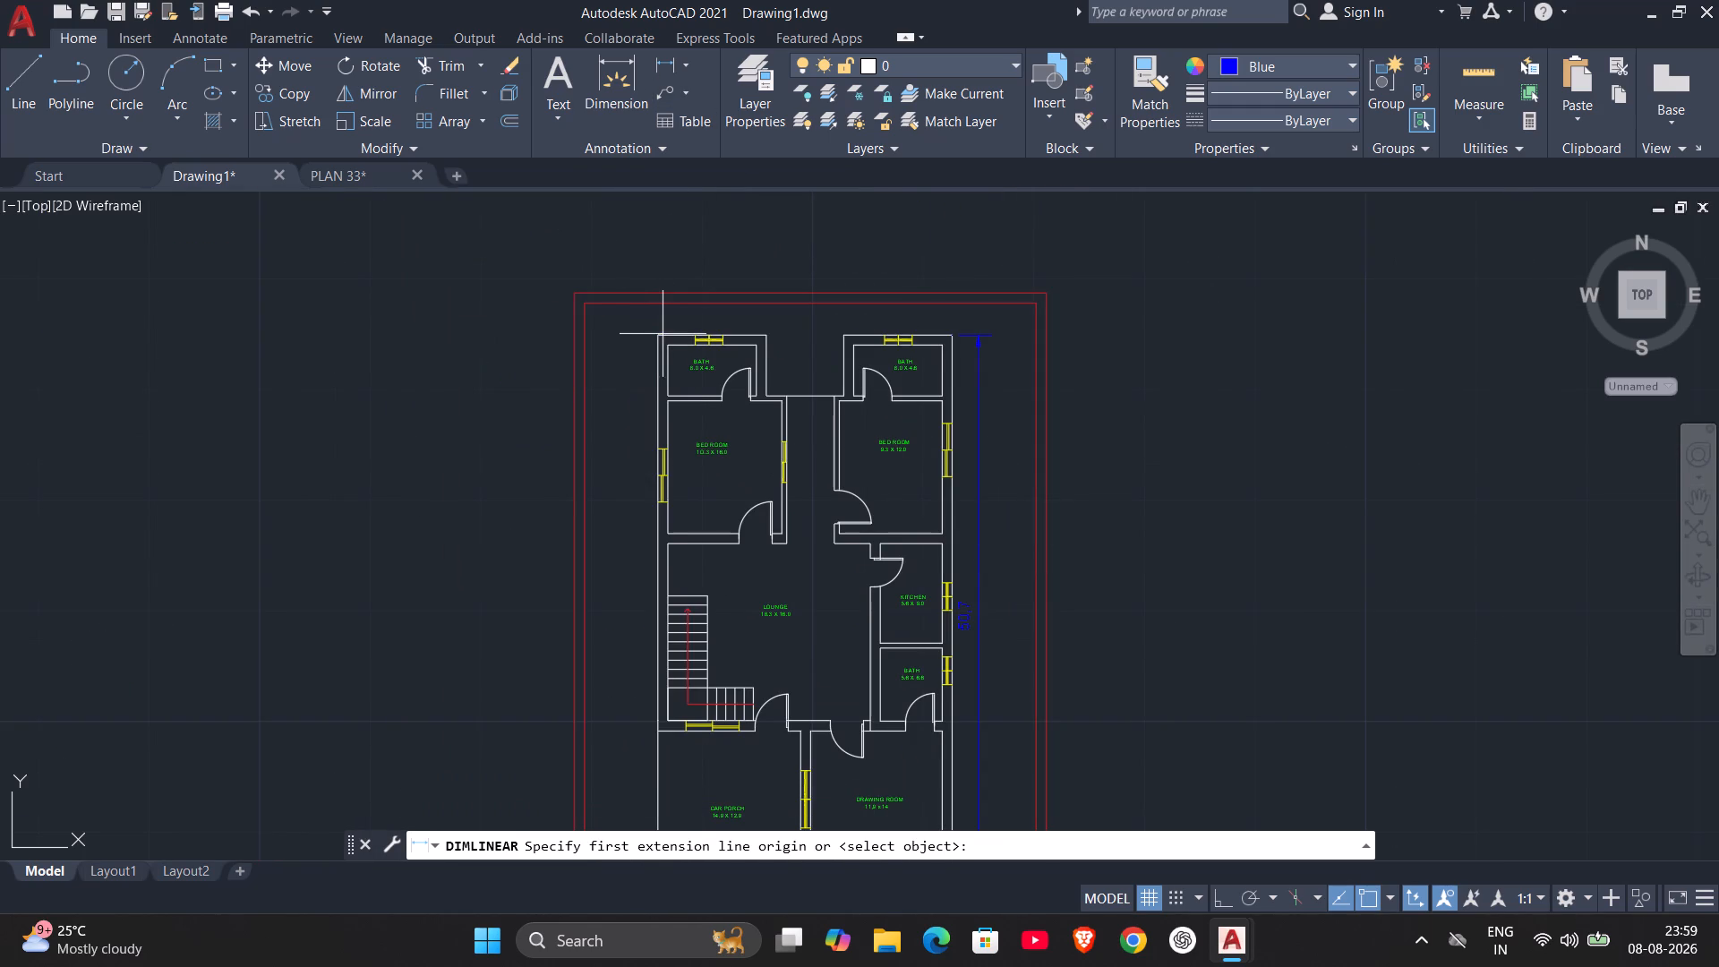
pyautogui.click(765, 338)
pyautogui.click(765, 326)
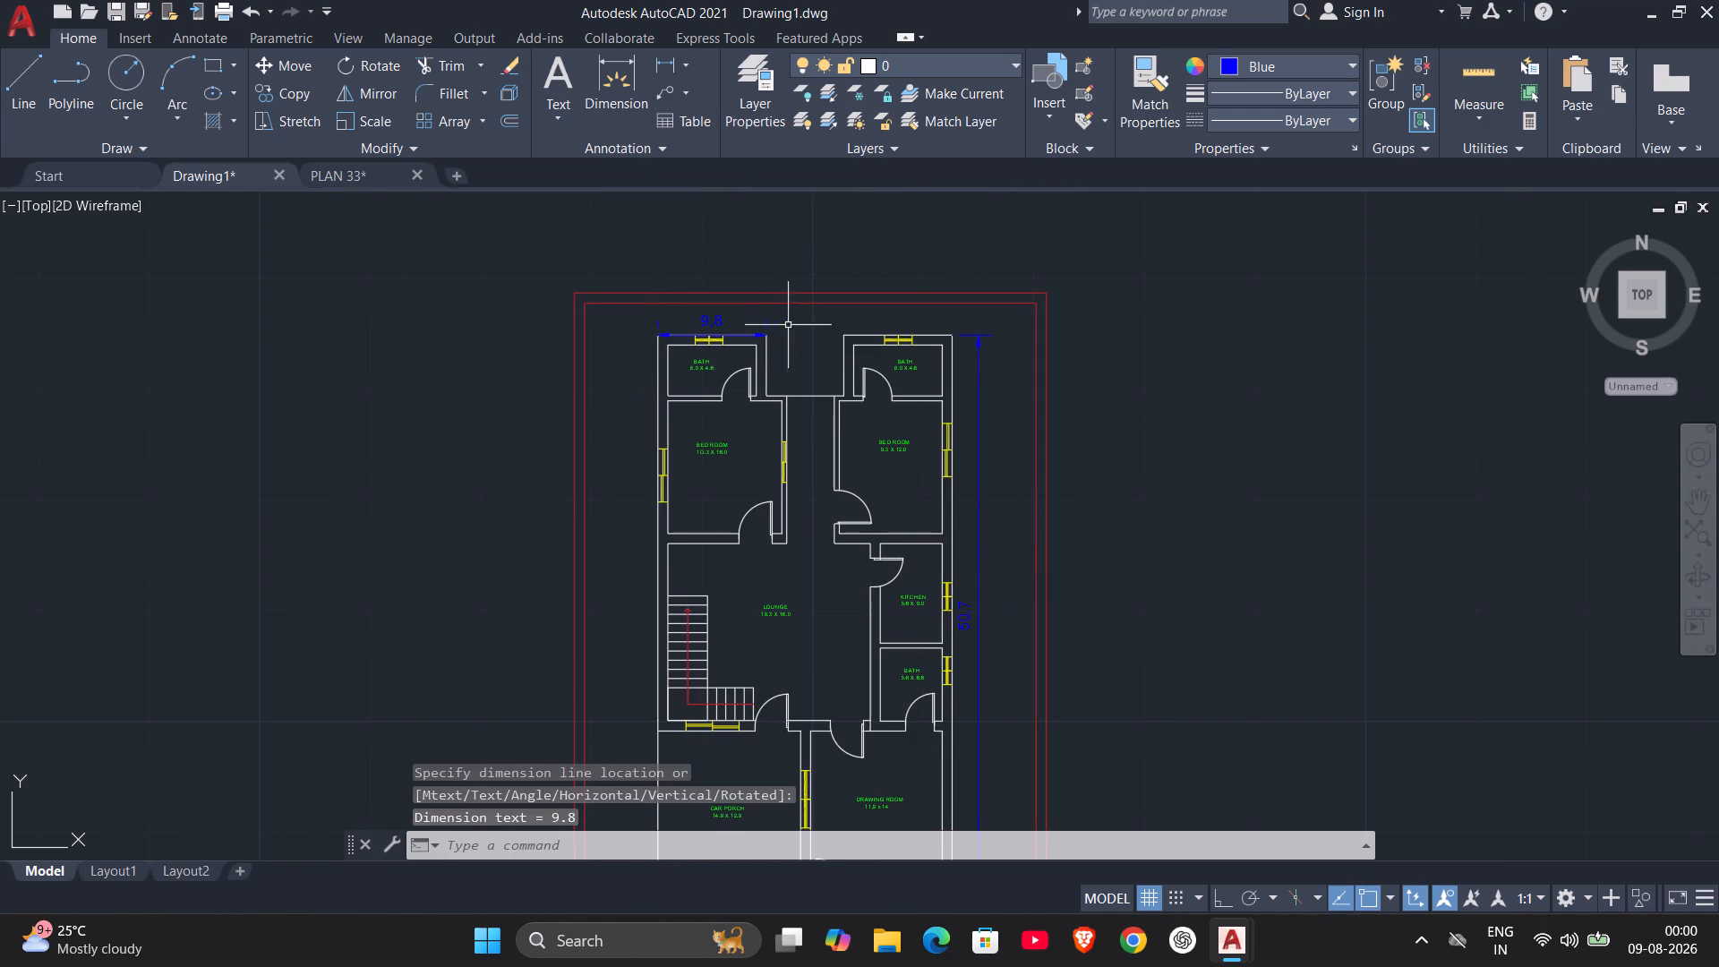
# Add a horizontal linear dimension across the outer top wall of the upper-right bath.
pyautogui.click(668, 61)
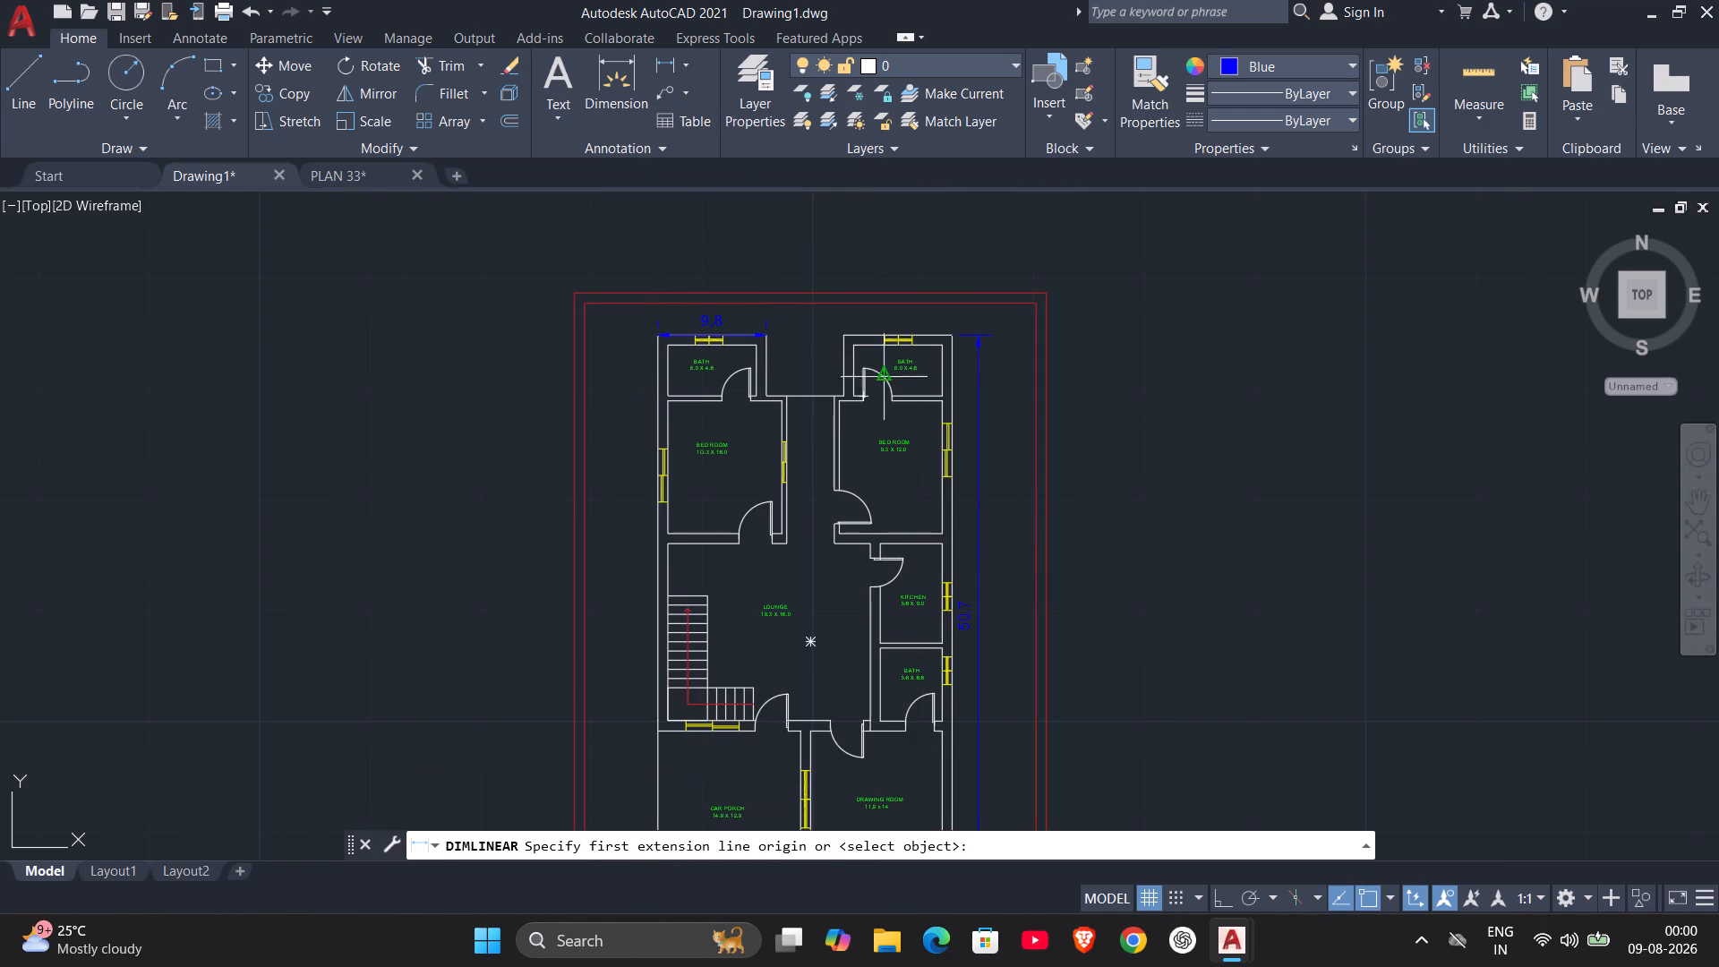
pyautogui.click(840, 334)
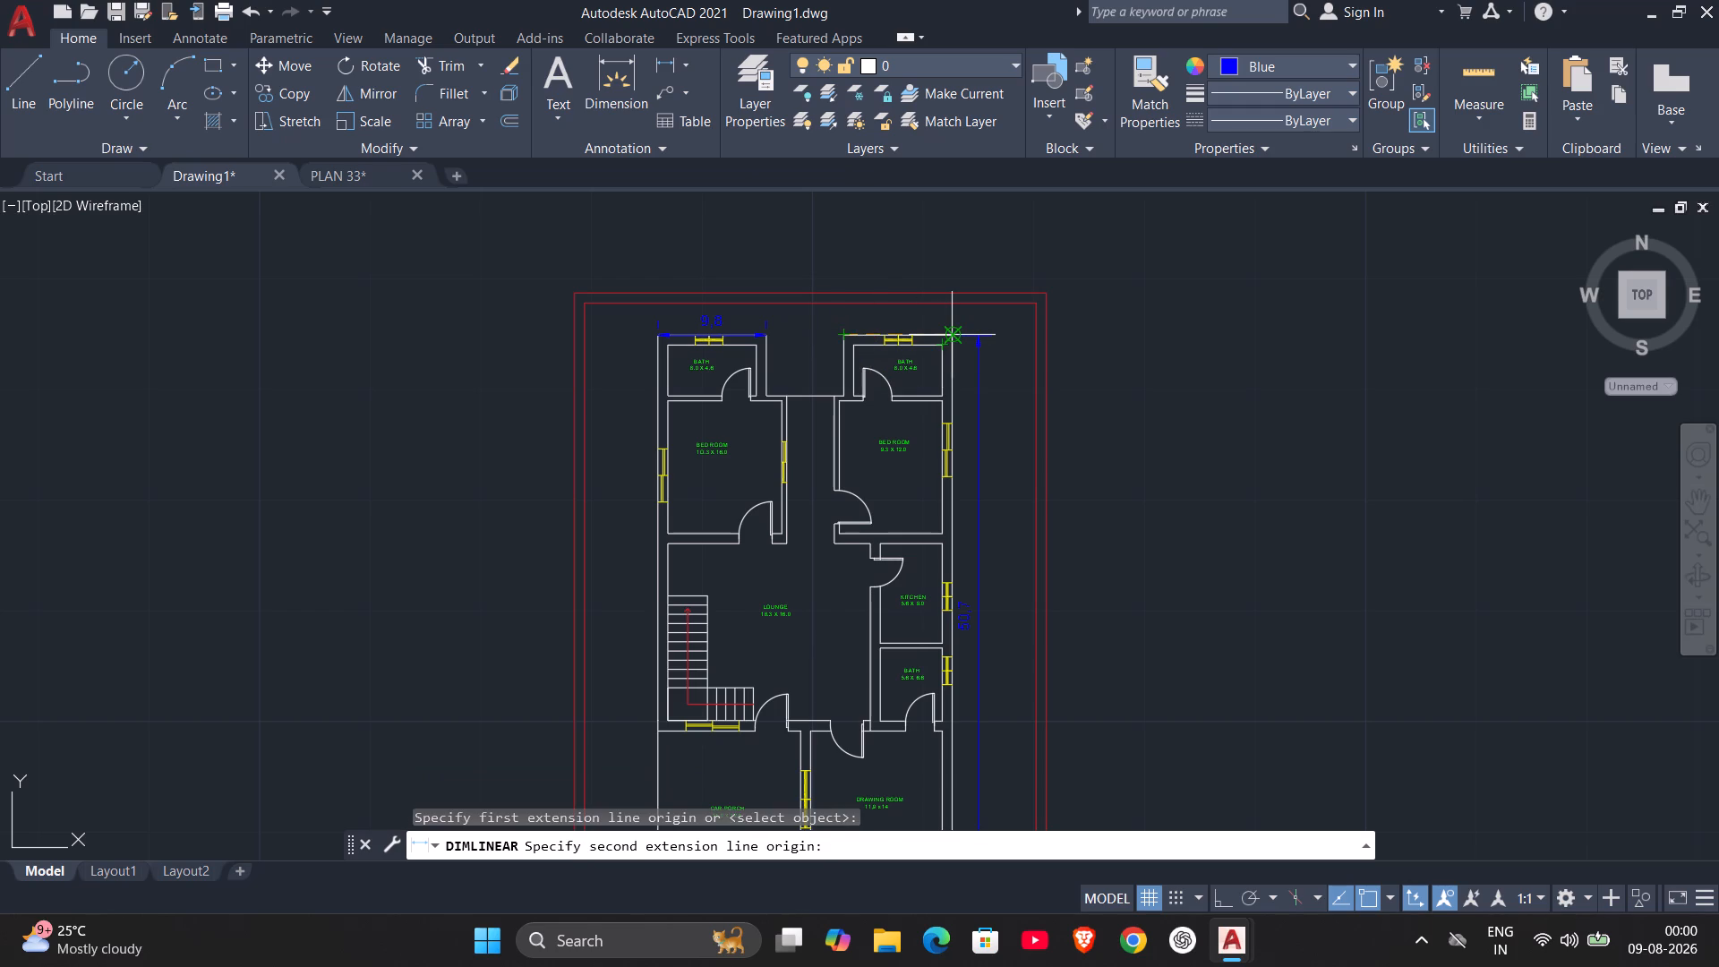
pyautogui.click(956, 340)
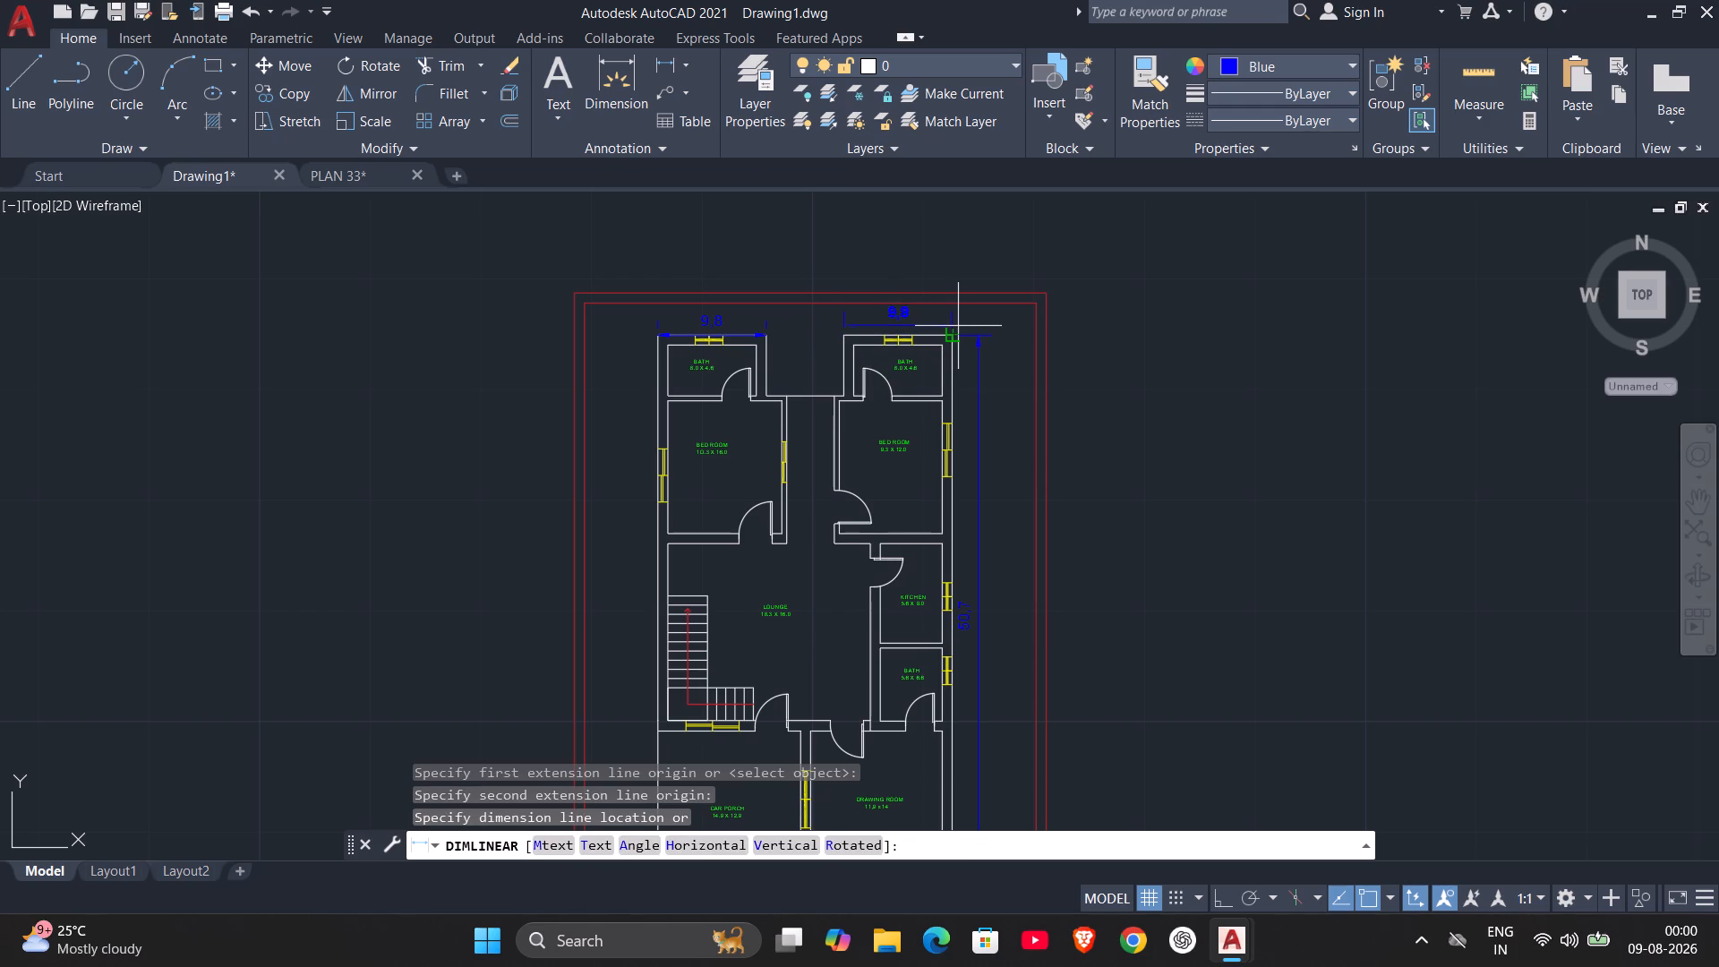
pyautogui.click(958, 326)
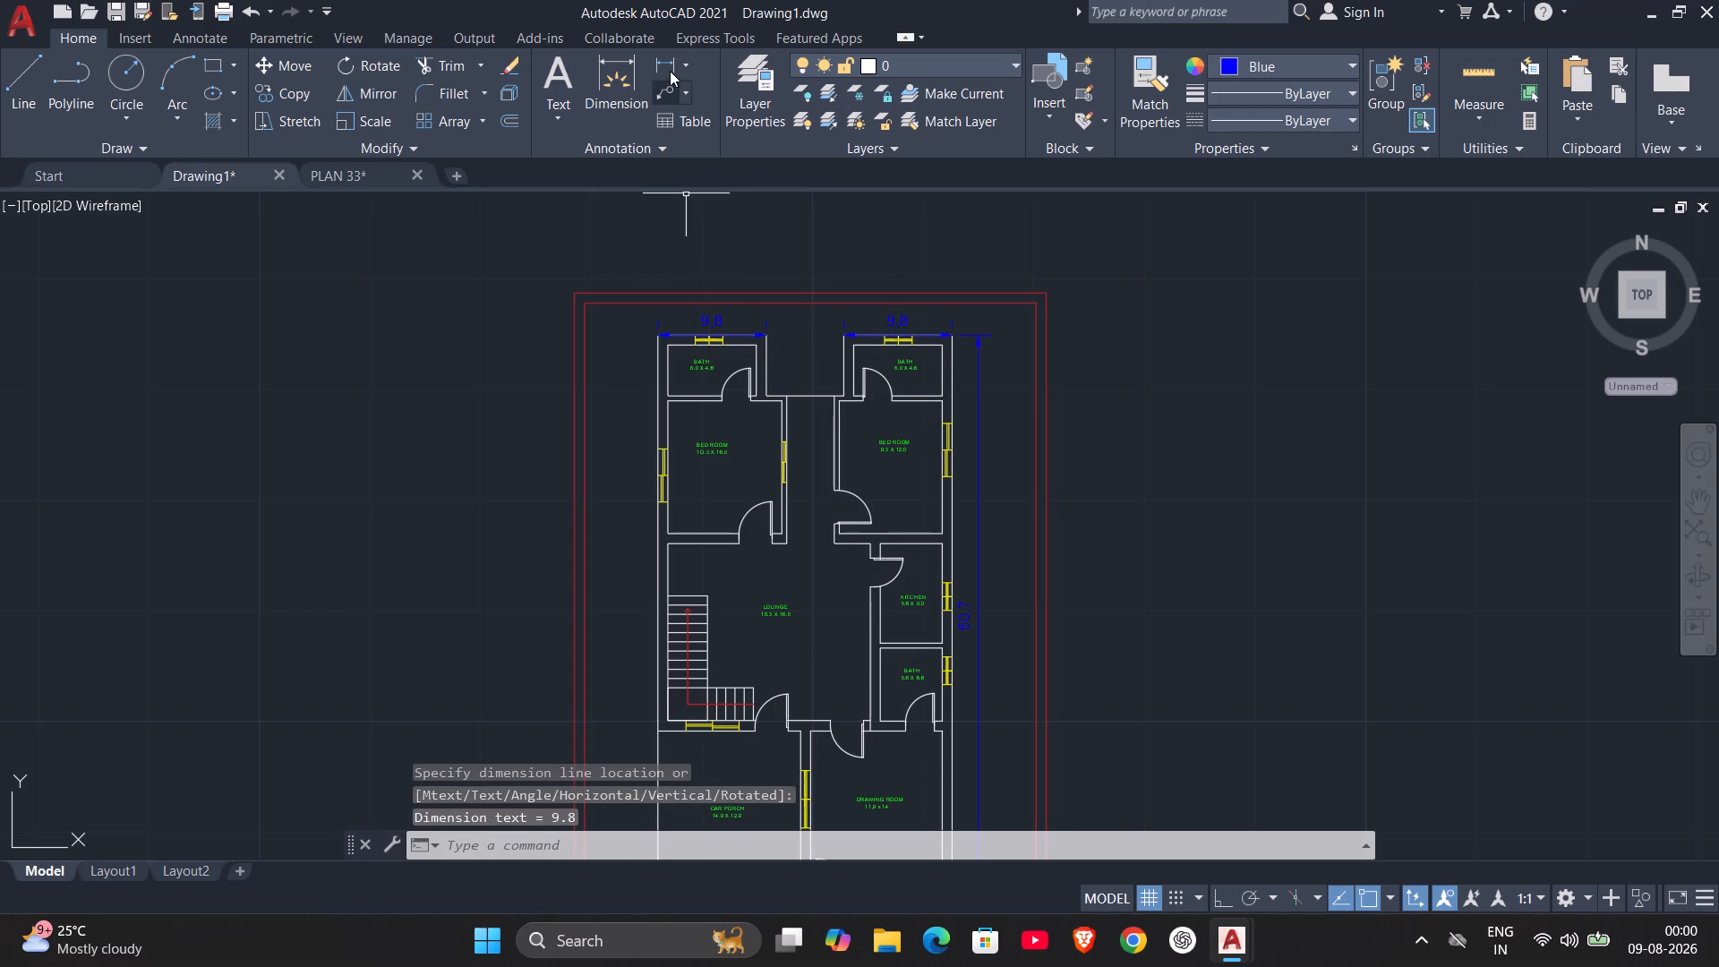
# Add a horizontal linear dimension below the house's bottom wall, from the car porch's lower-left corner to the drawing room's lower-right outer corner.
pyautogui.click(670, 71)
pyautogui.scroll(-1, 684, 441)
pyautogui.moveTo(684, 441); pyautogui.dragTo(691, 392, button='middle')
pyautogui.moveTo(764, 666); pyautogui.dragTo(764, 587, button='middle')
pyautogui.scroll(4, 761, 599)
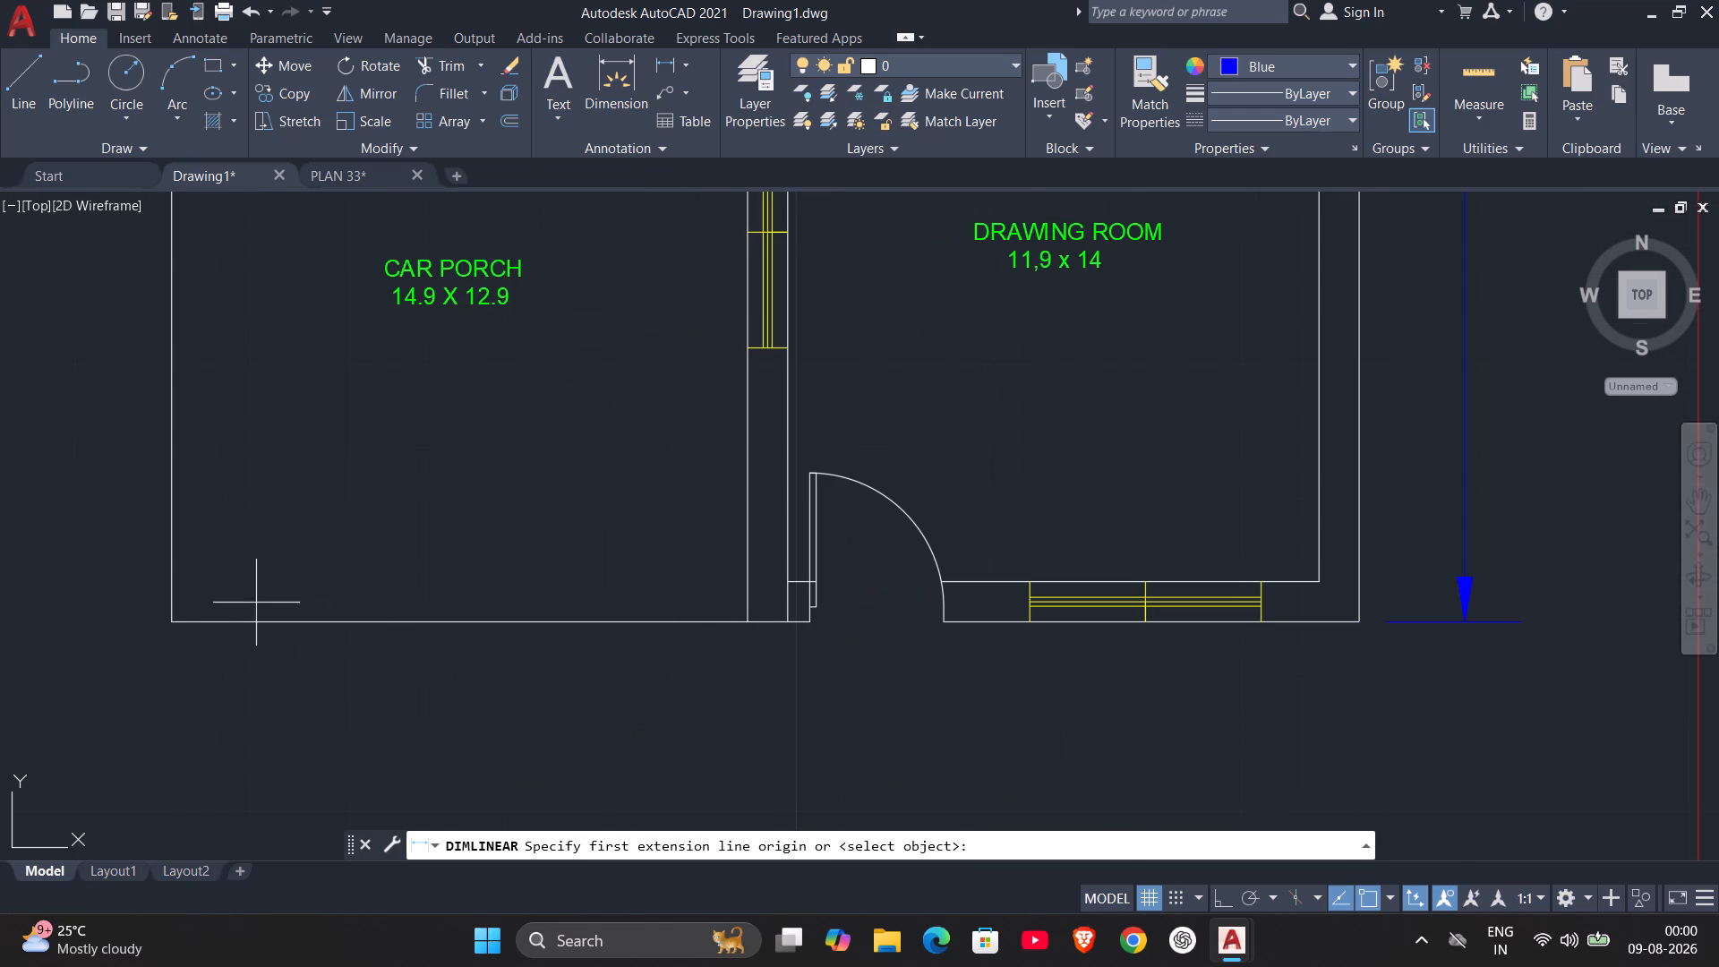
pyautogui.click(167, 626)
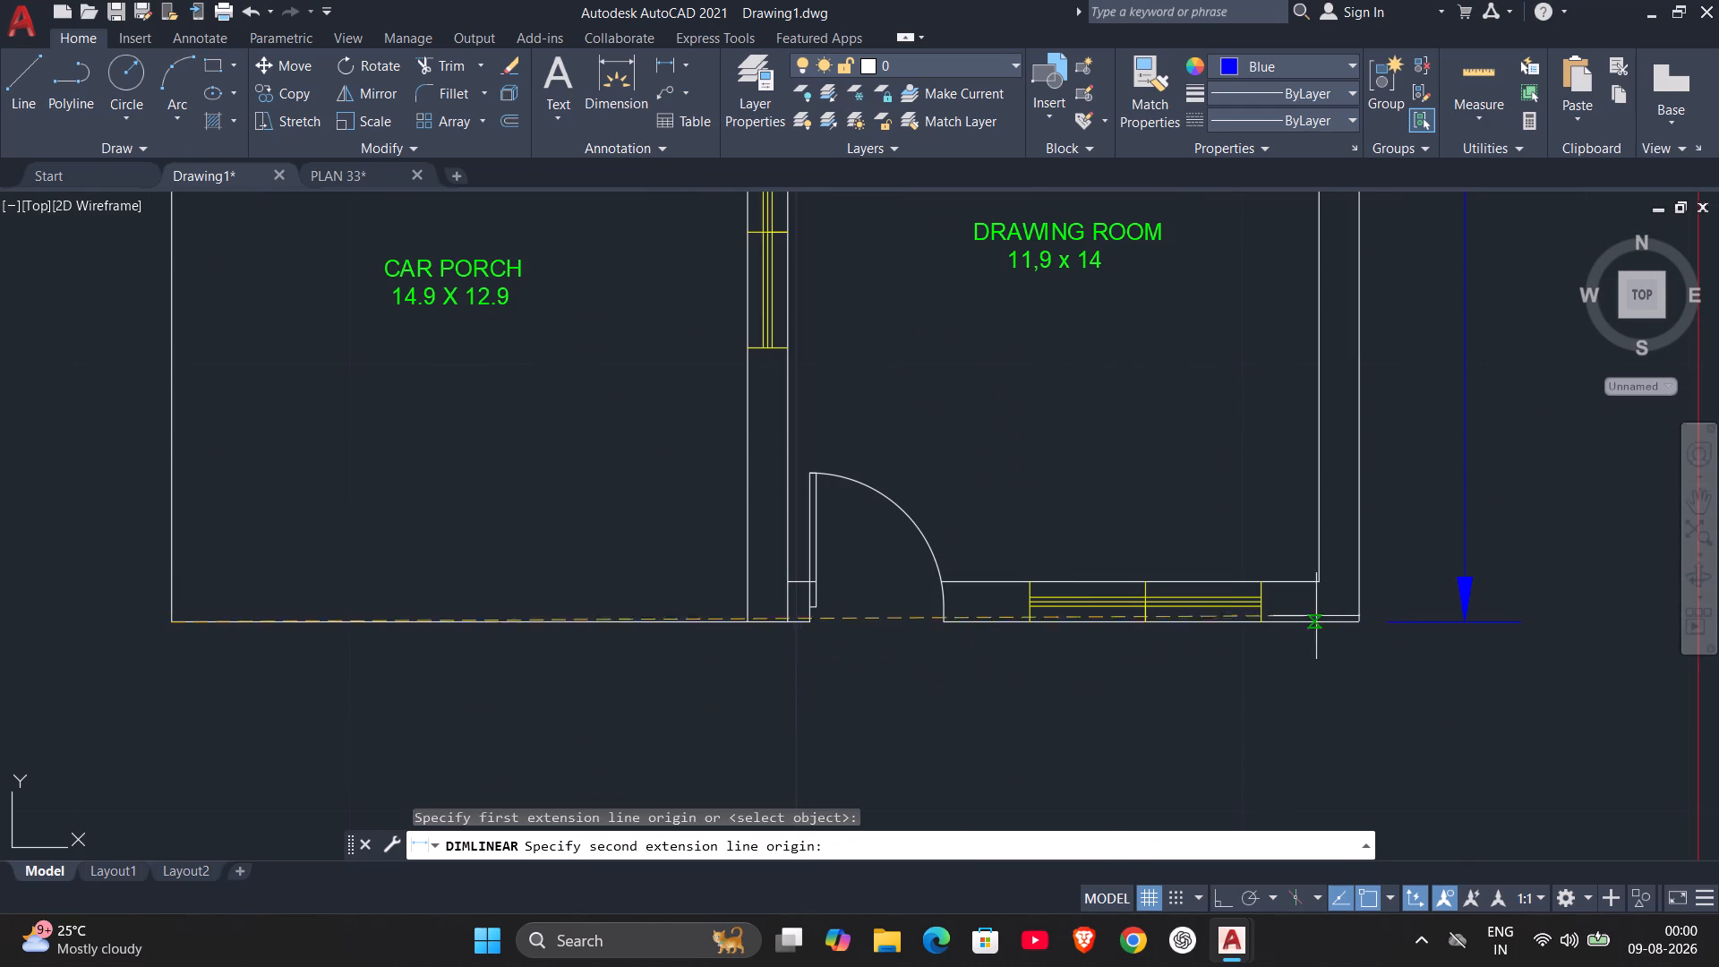
pyautogui.click(1354, 620)
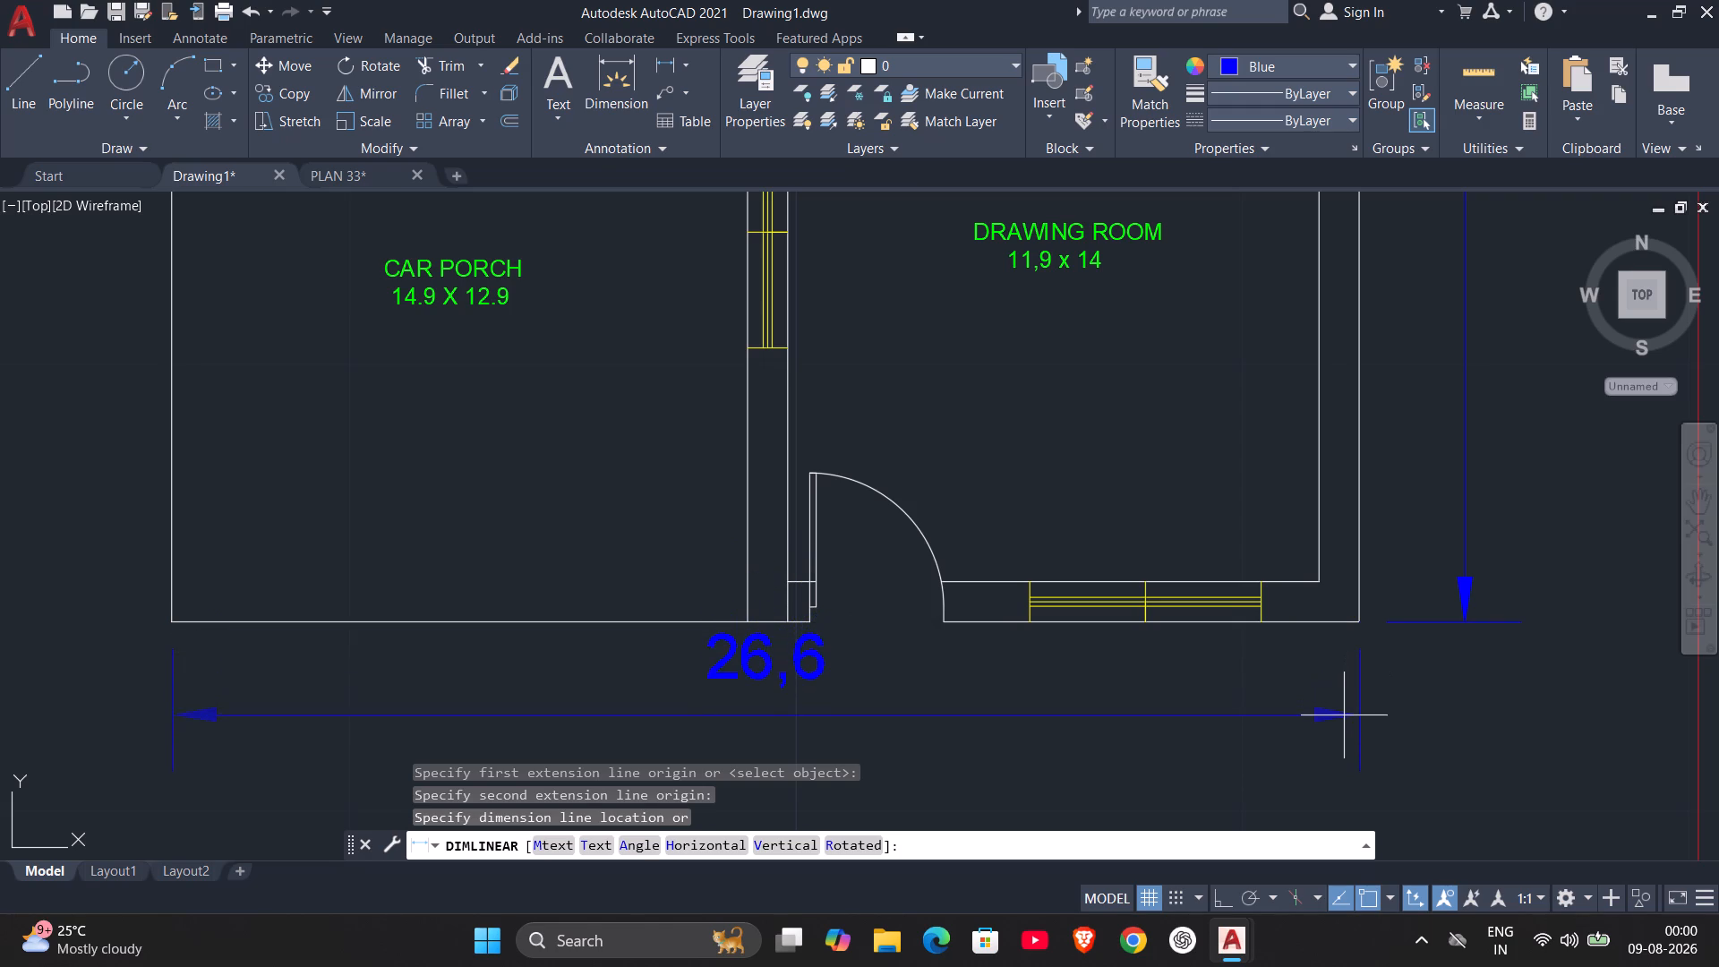
pyautogui.click(1343, 724)
# Add a horizontal linear dimension between the border's lower inner corners, placed just above the gate wall.
pyautogui.scroll(-1, 1321, 732)
pyautogui.moveTo(1309, 724); pyautogui.dragTo(1235, 485, button='middle')
pyautogui.scroll(-1, 1253, 581)
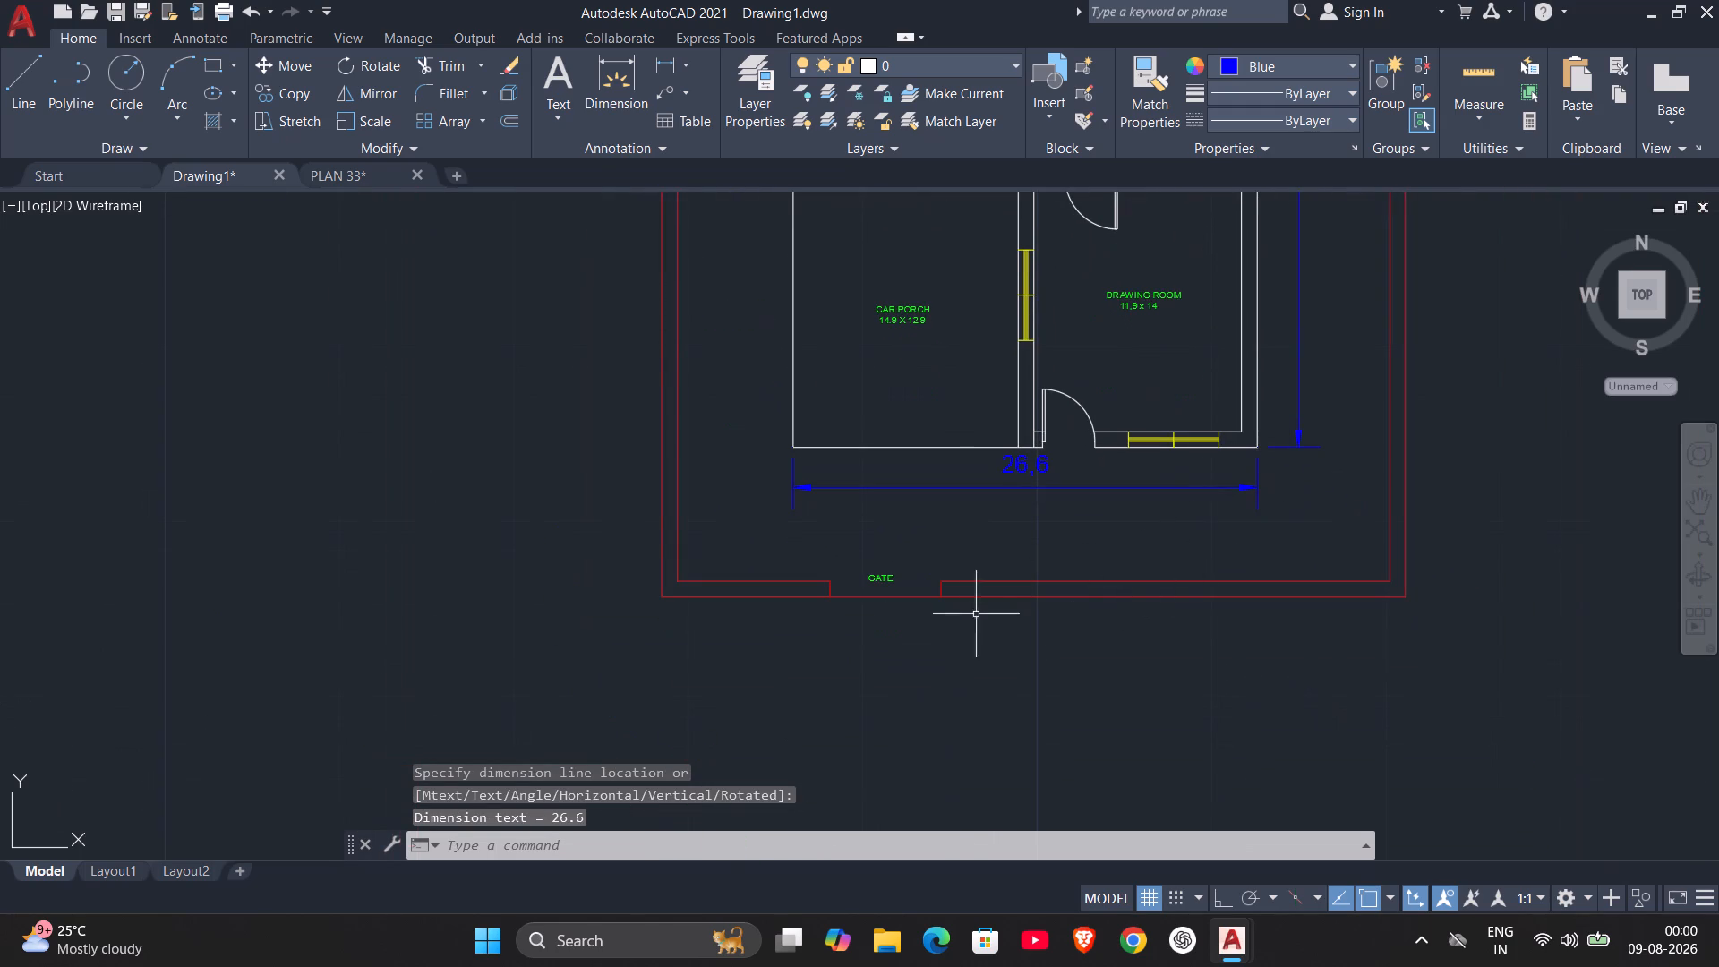
pyautogui.click(668, 65)
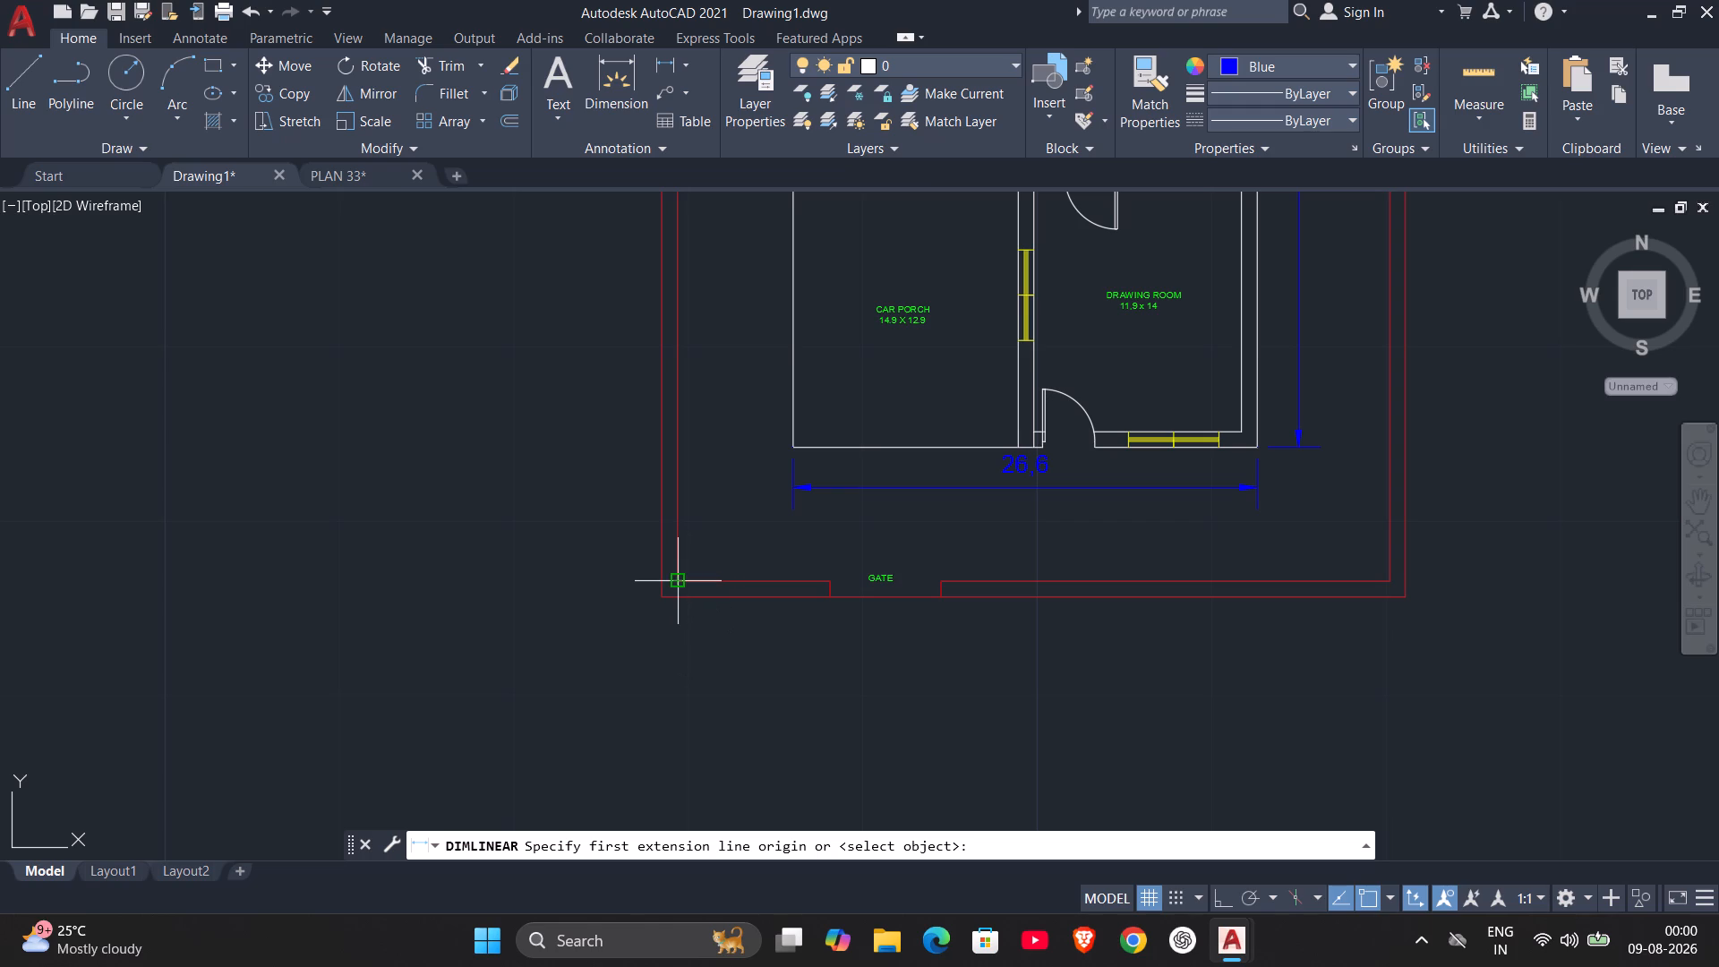
pyautogui.click(672, 578)
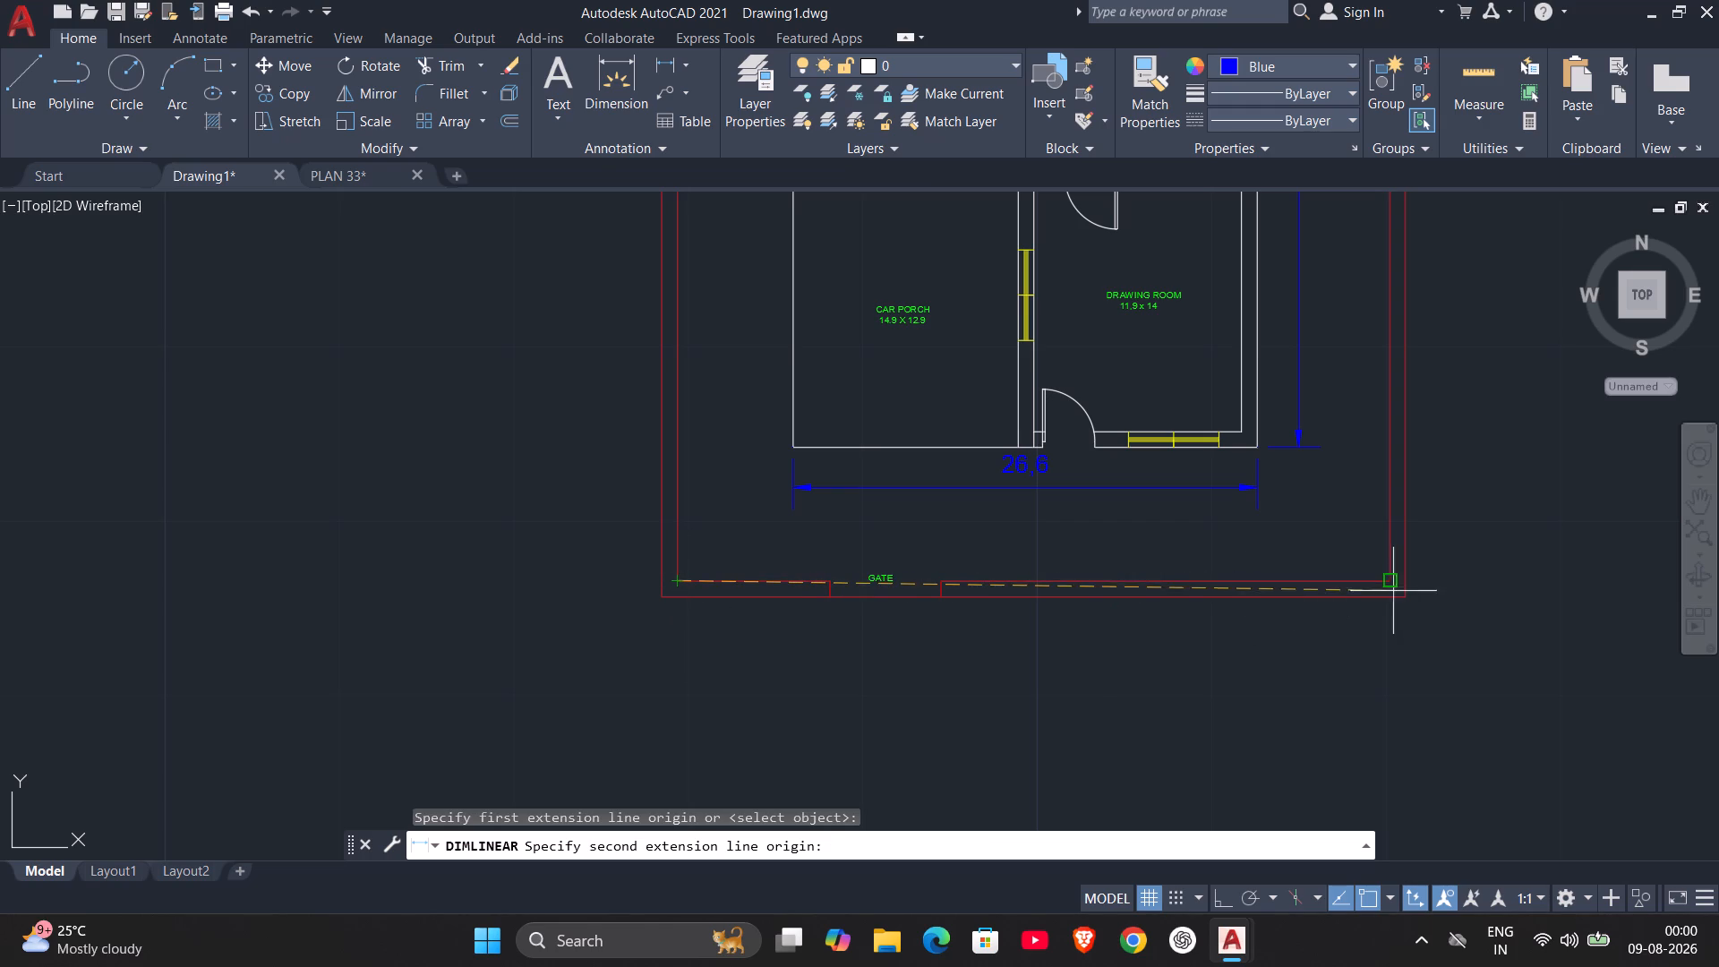
pyautogui.click(1391, 583)
pyautogui.click(1378, 561)
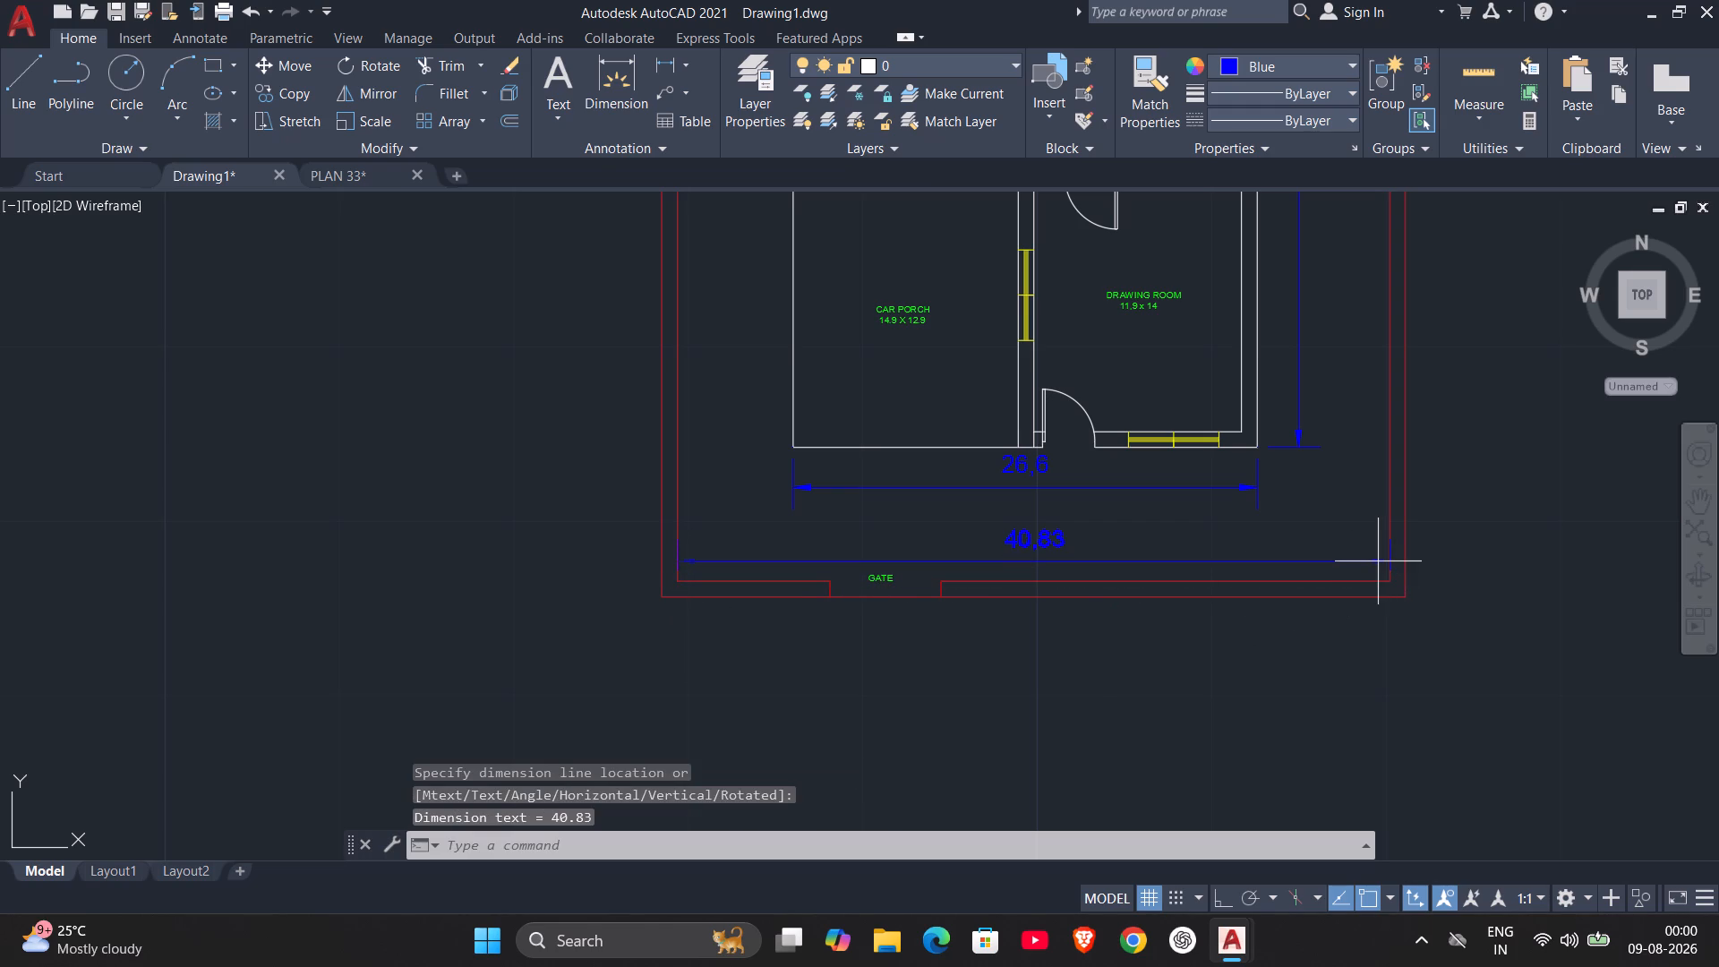
# Add a vertical linear dimension between the upper and lower inner corners of the border's left side, placed just inside the border.
pyautogui.moveTo(1102, 437); pyautogui.dragTo(1080, 770, button='middle')
pyautogui.scroll(-2, 1102, 458)
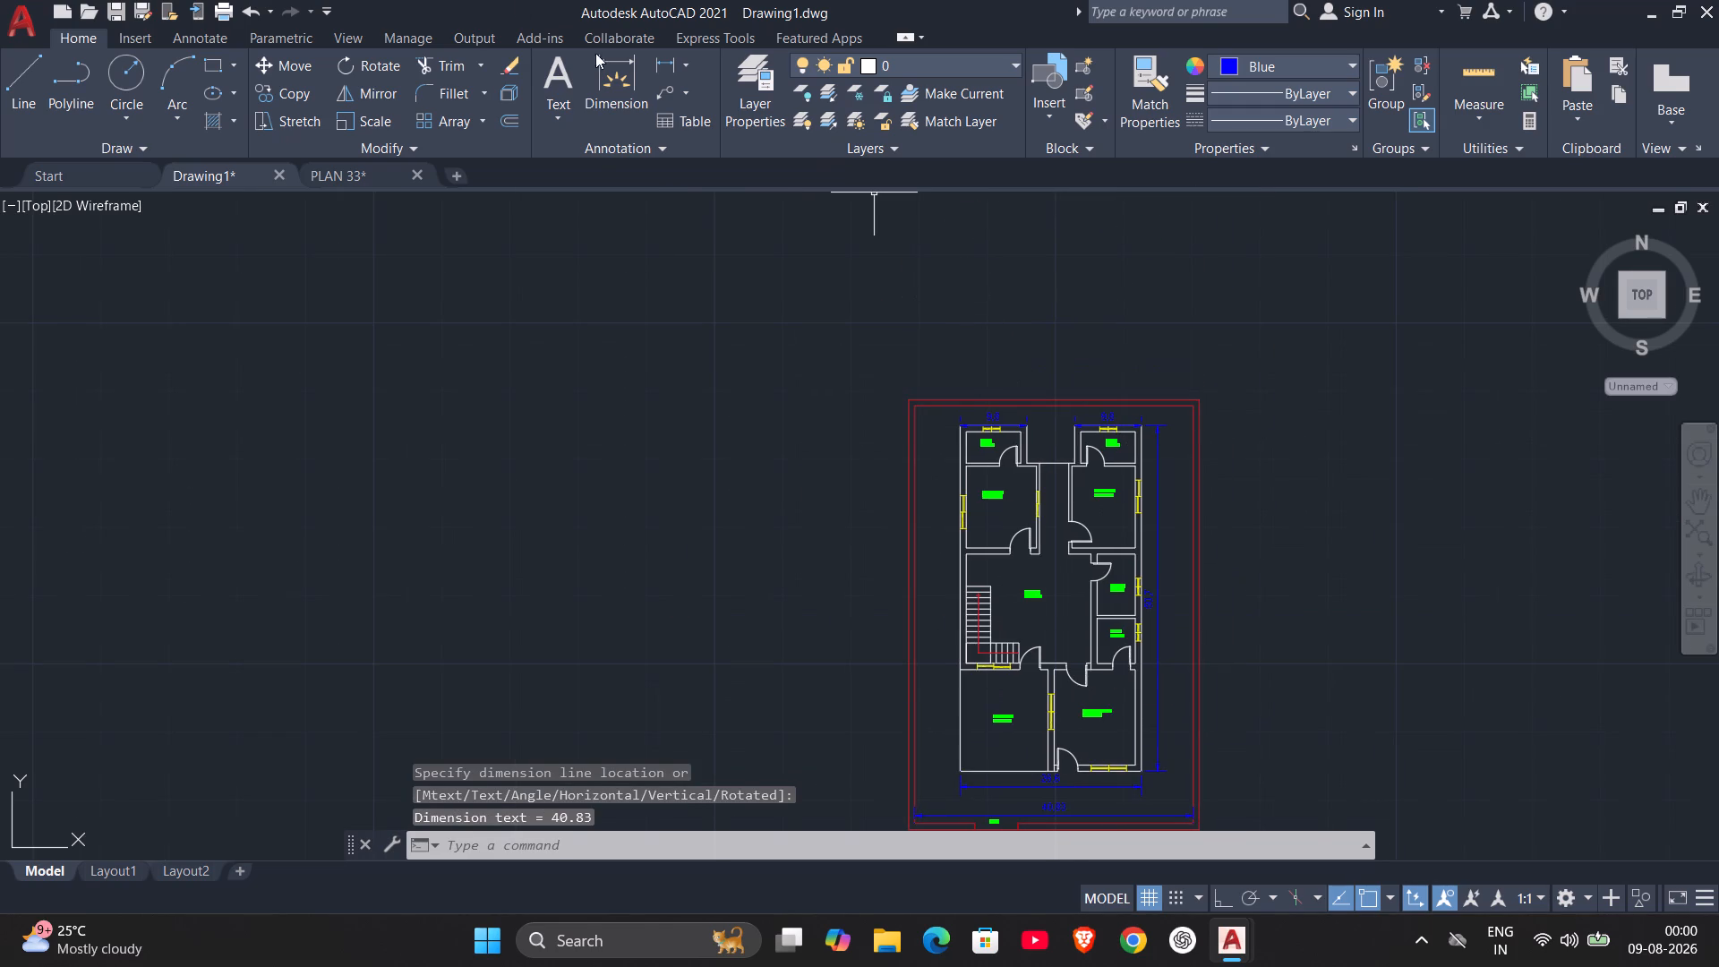
pyautogui.click(662, 70)
pyautogui.scroll(3, 924, 421)
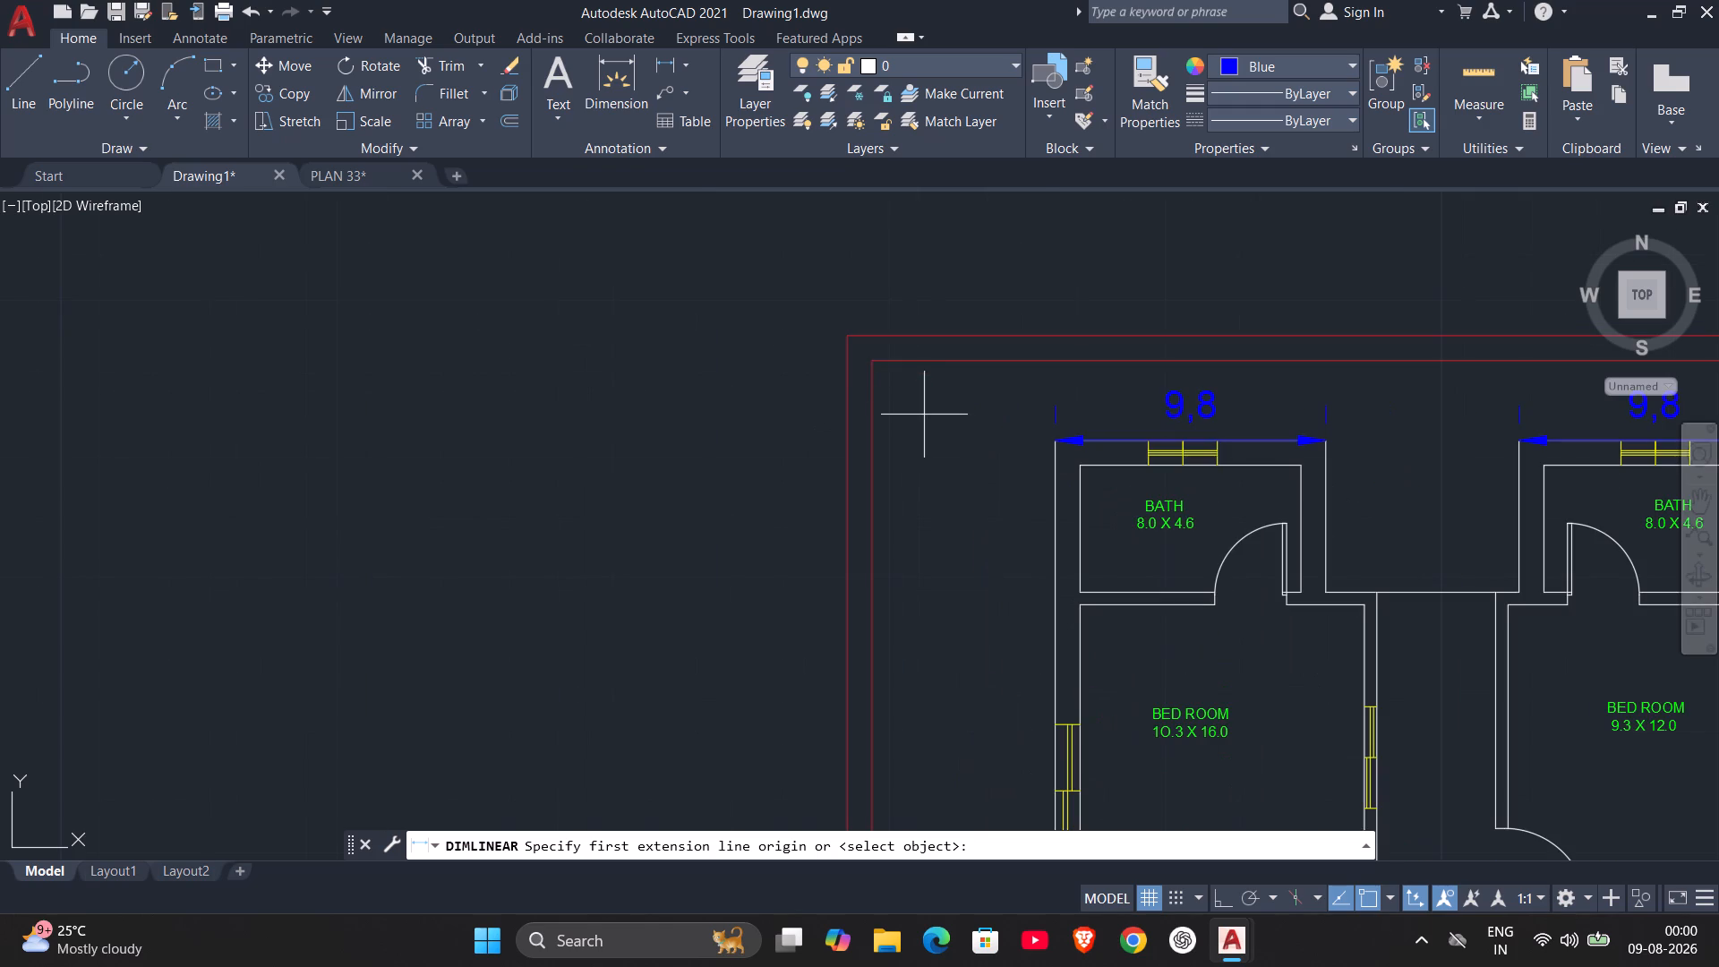
pyautogui.click(873, 359)
pyautogui.scroll(-2, 913, 572)
pyautogui.moveTo(917, 626); pyautogui.dragTo(916, 333, button='middle')
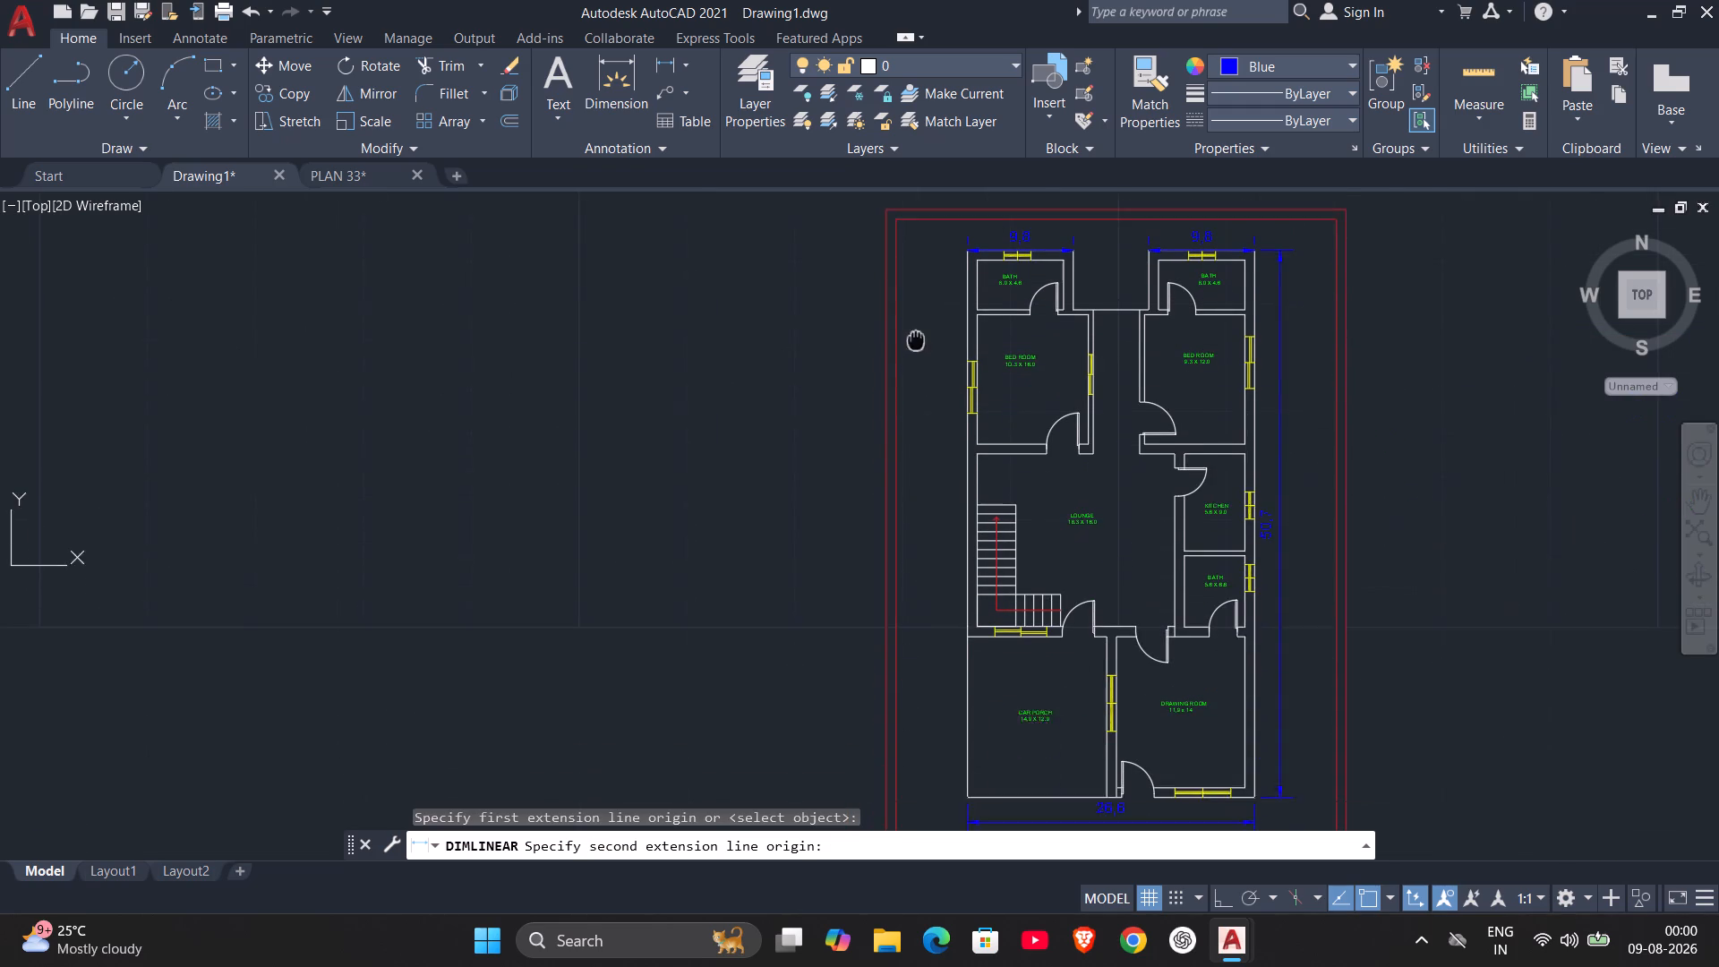
pyautogui.moveTo(916, 333); pyautogui.dragTo(916, 329, button='middle')
pyautogui.moveTo(921, 641); pyautogui.dragTo(917, 518, button='middle')
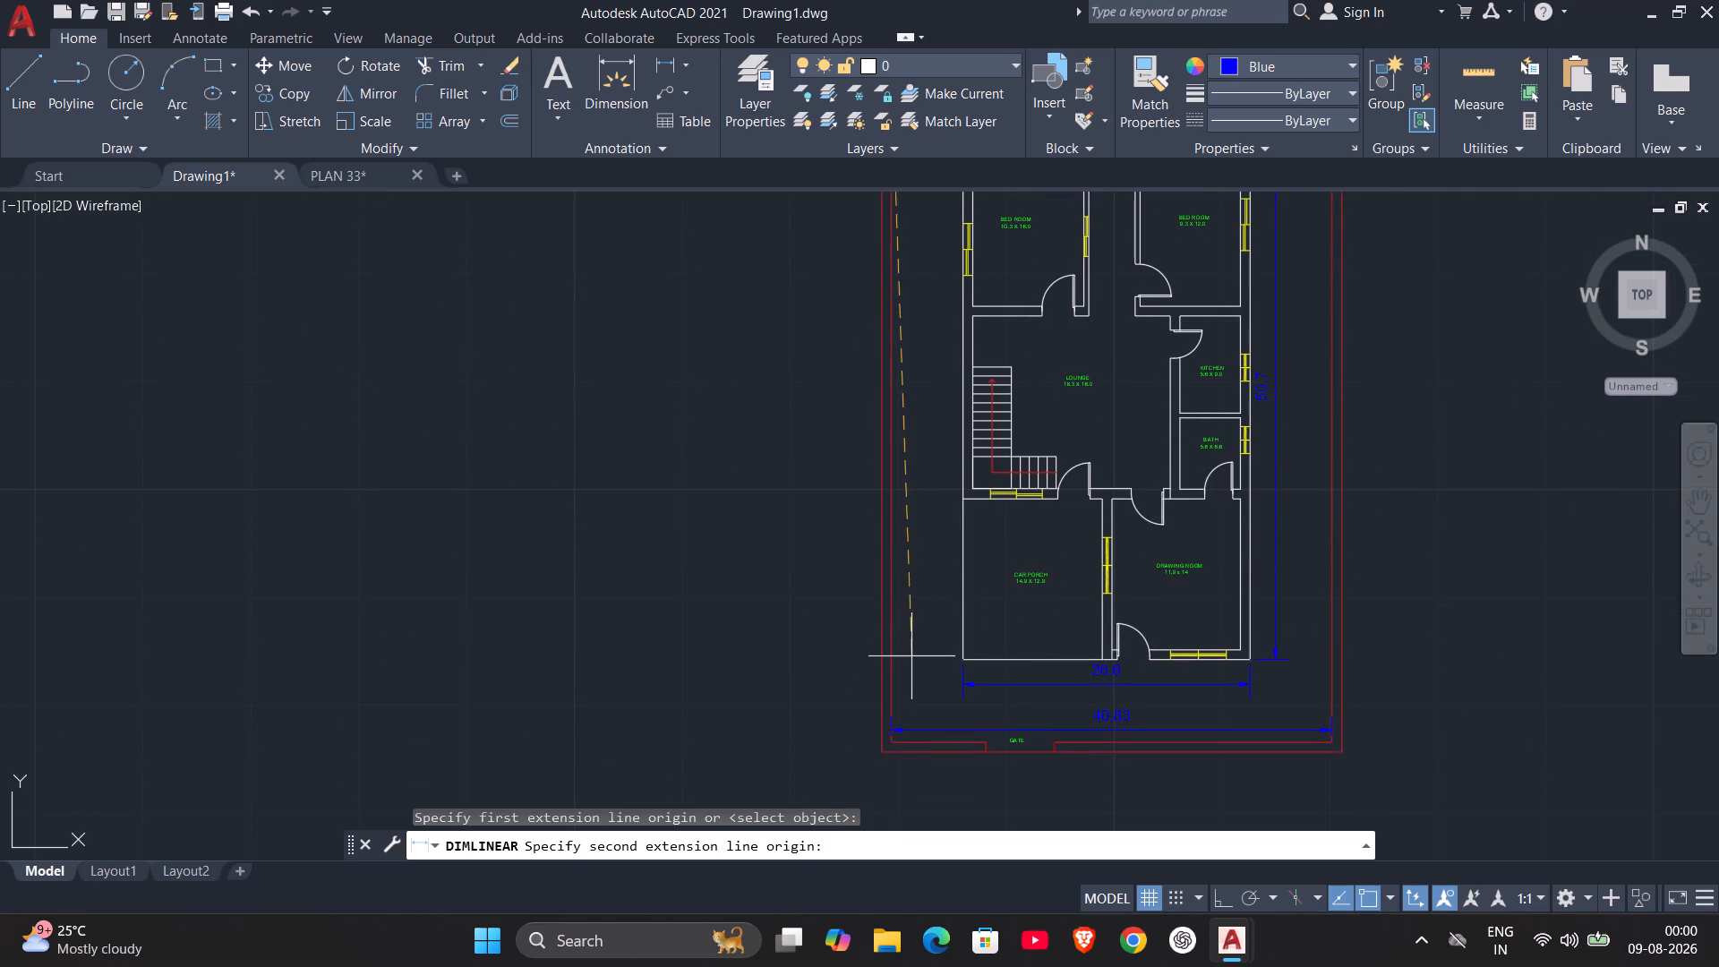
pyautogui.scroll(2, 905, 675)
pyautogui.moveTo(881, 740); pyautogui.dragTo(883, 574, button='middle')
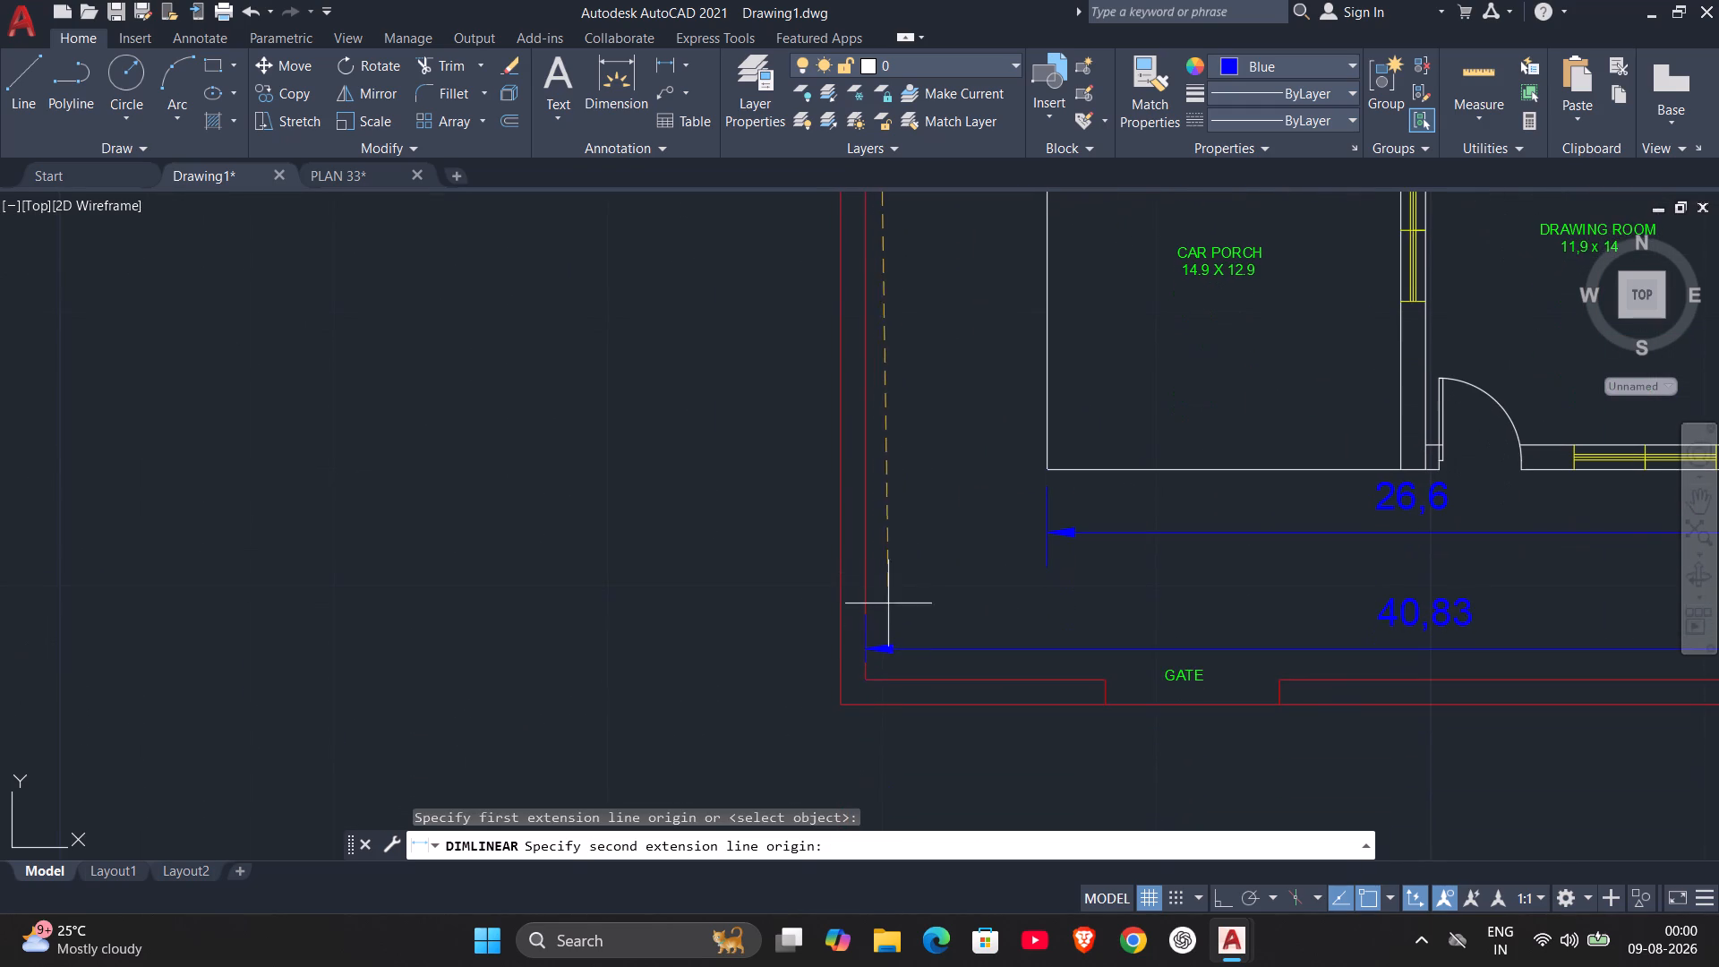
pyautogui.scroll(1, 883, 662)
pyautogui.click(853, 693)
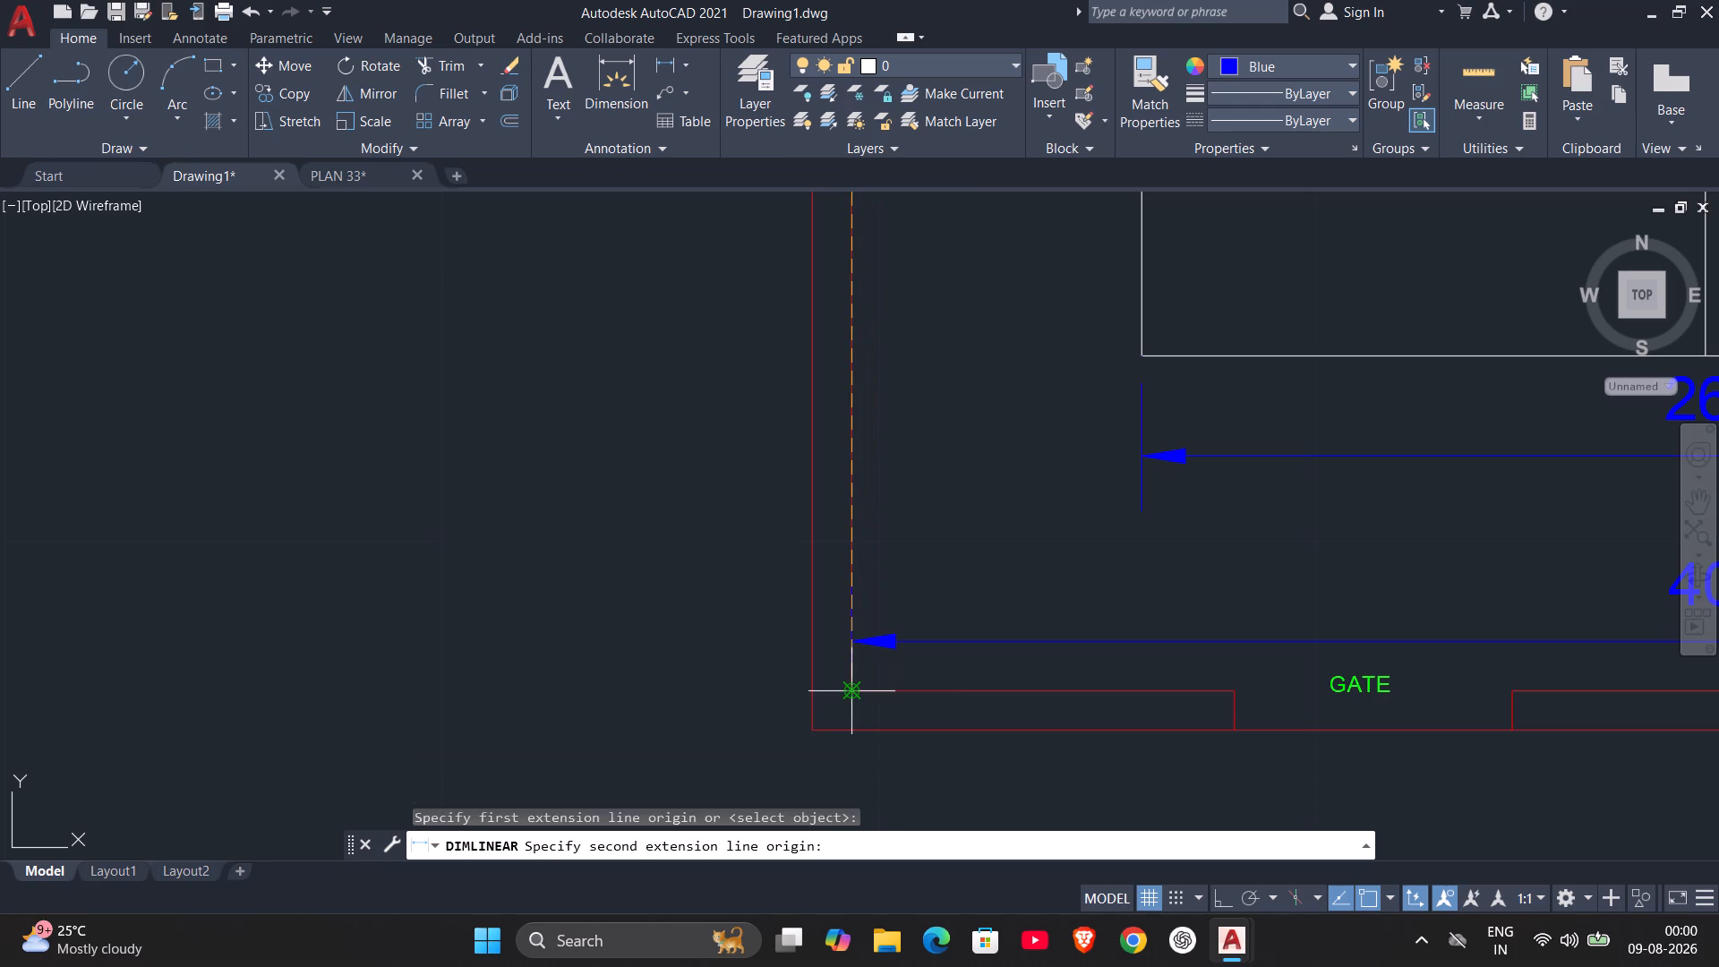
pyautogui.click(905, 684)
# Shift the left border's vertical dimension farther toward the house so its text clears the red border lines.
pyautogui.scroll(-3, 976, 488)
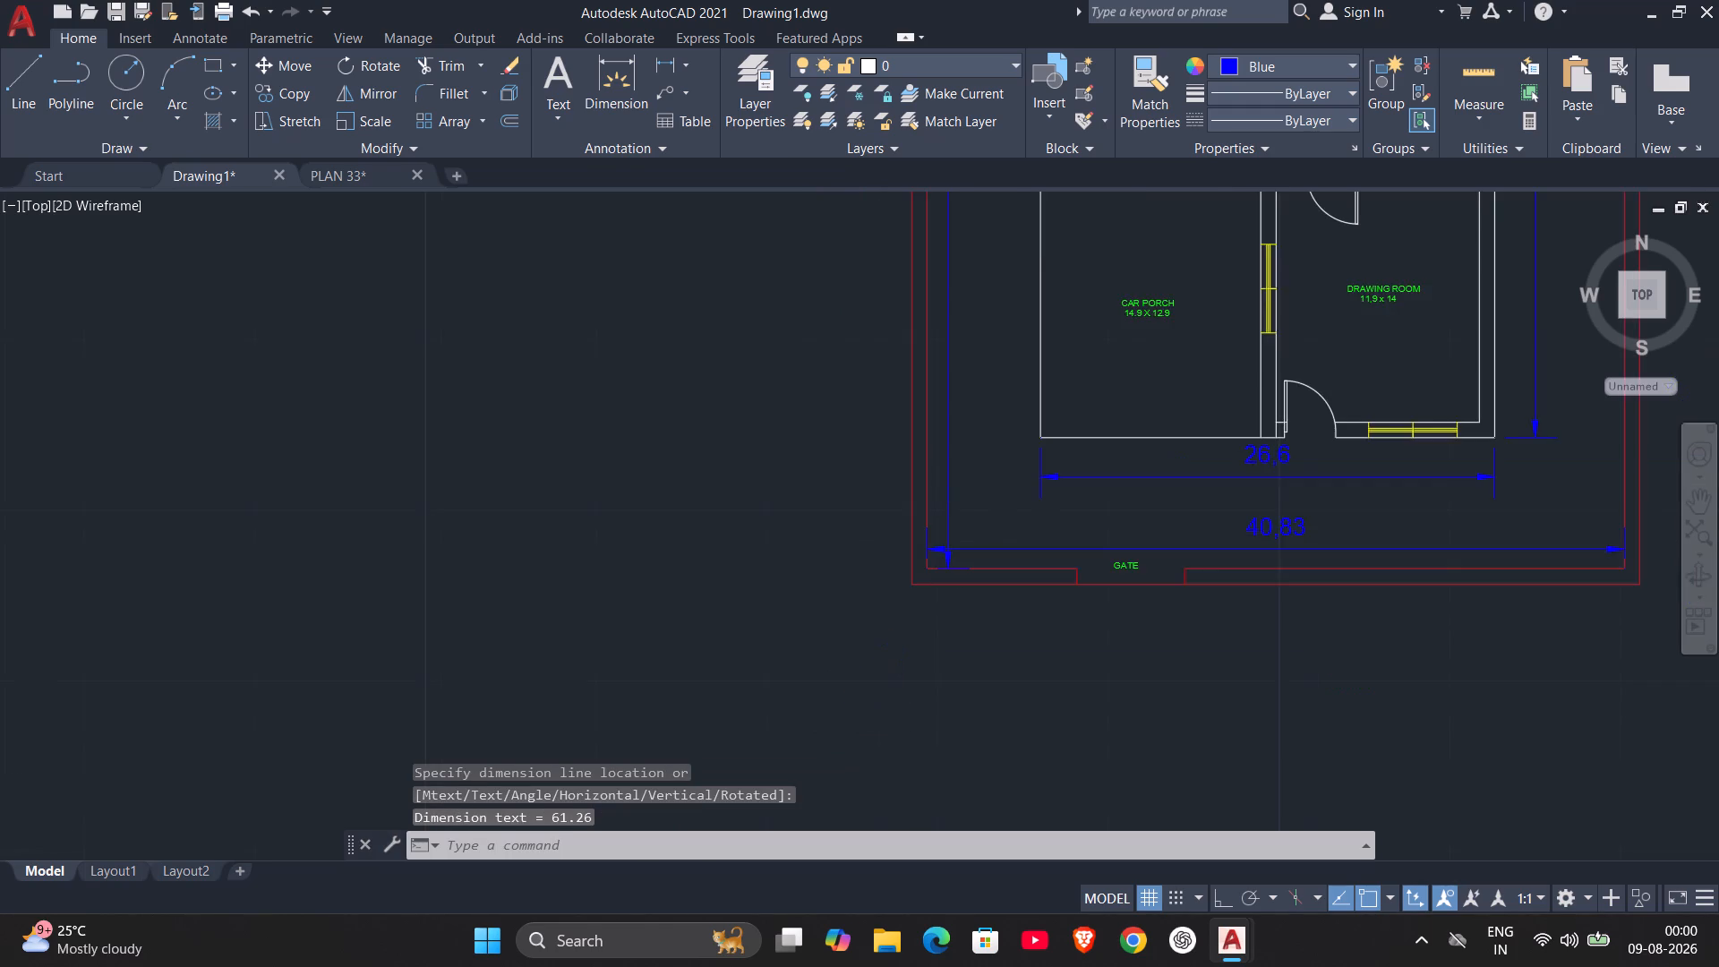
pyautogui.moveTo(1006, 466); pyautogui.dragTo(896, 699, button='middle')
pyautogui.middleClick(896, 699)
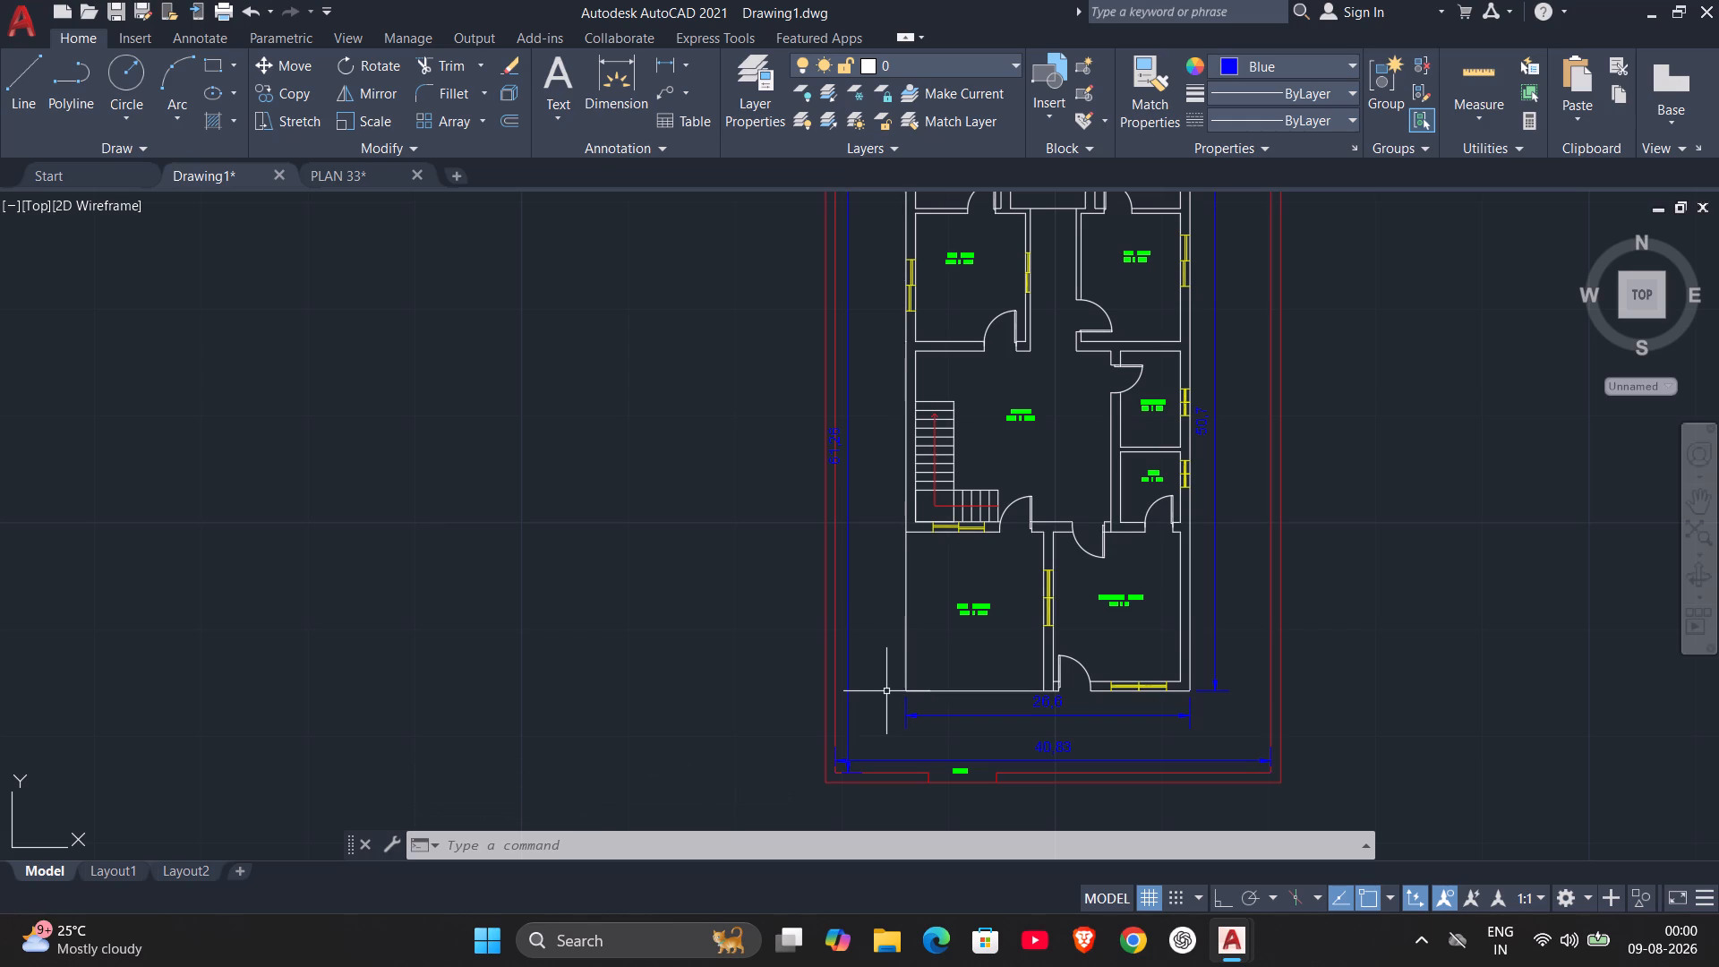
pyautogui.scroll(-1, 887, 696)
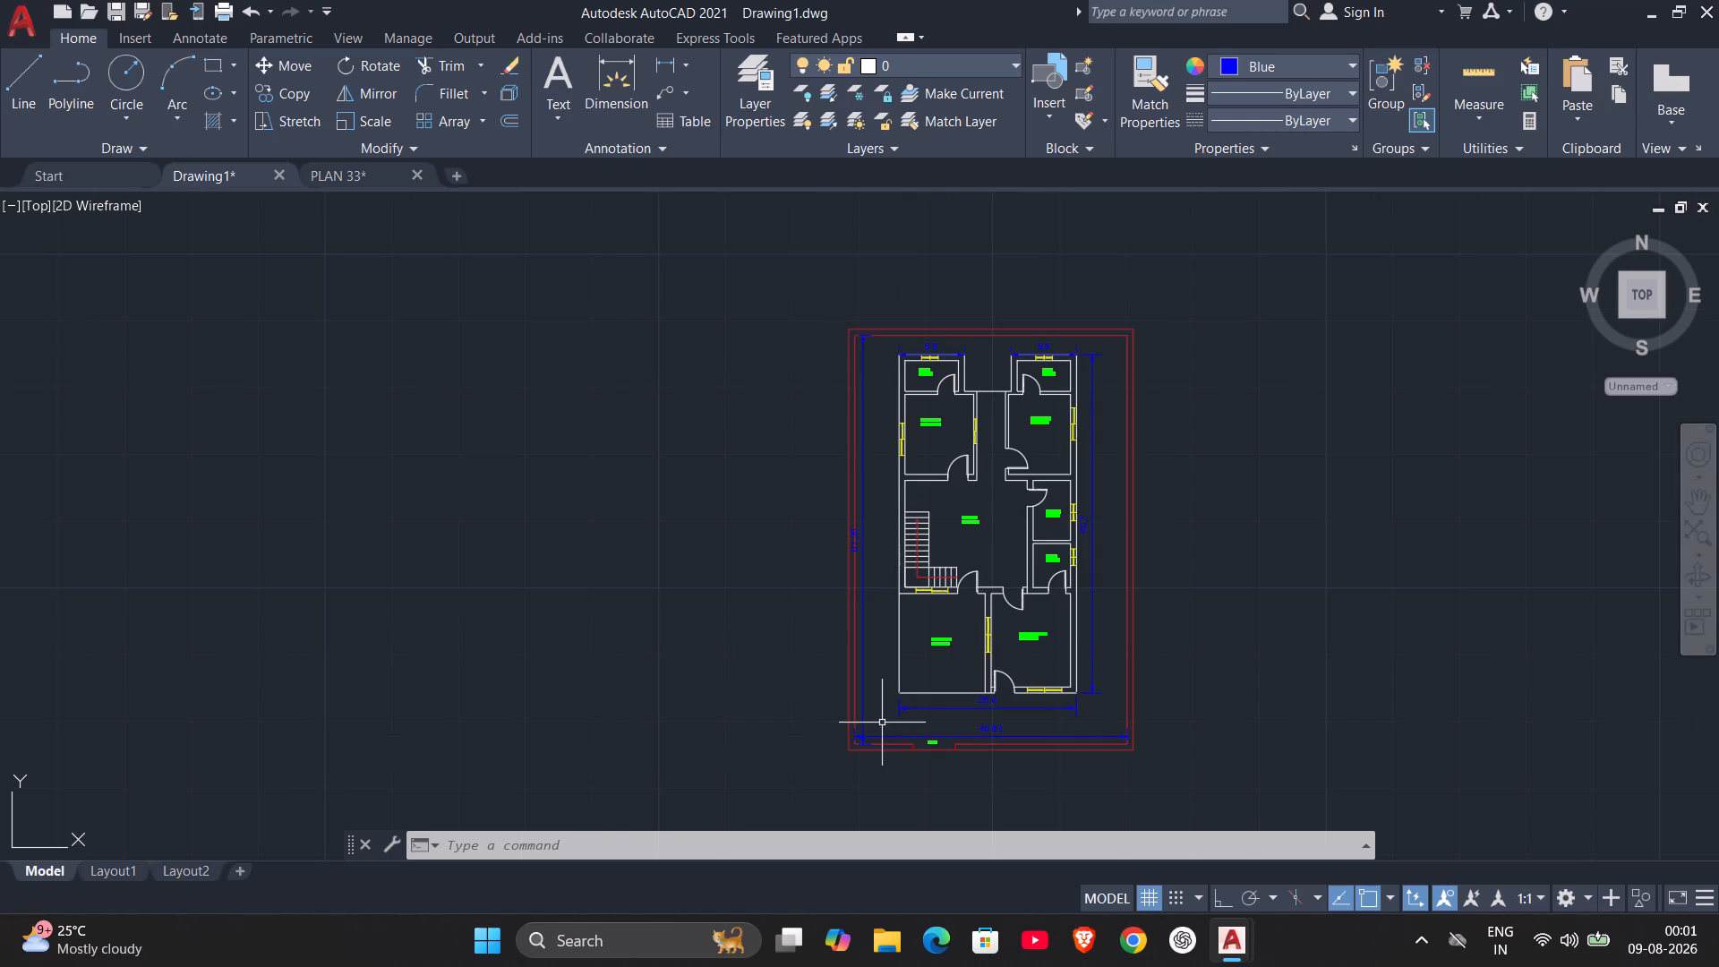
pyautogui.scroll(1, 888, 537)
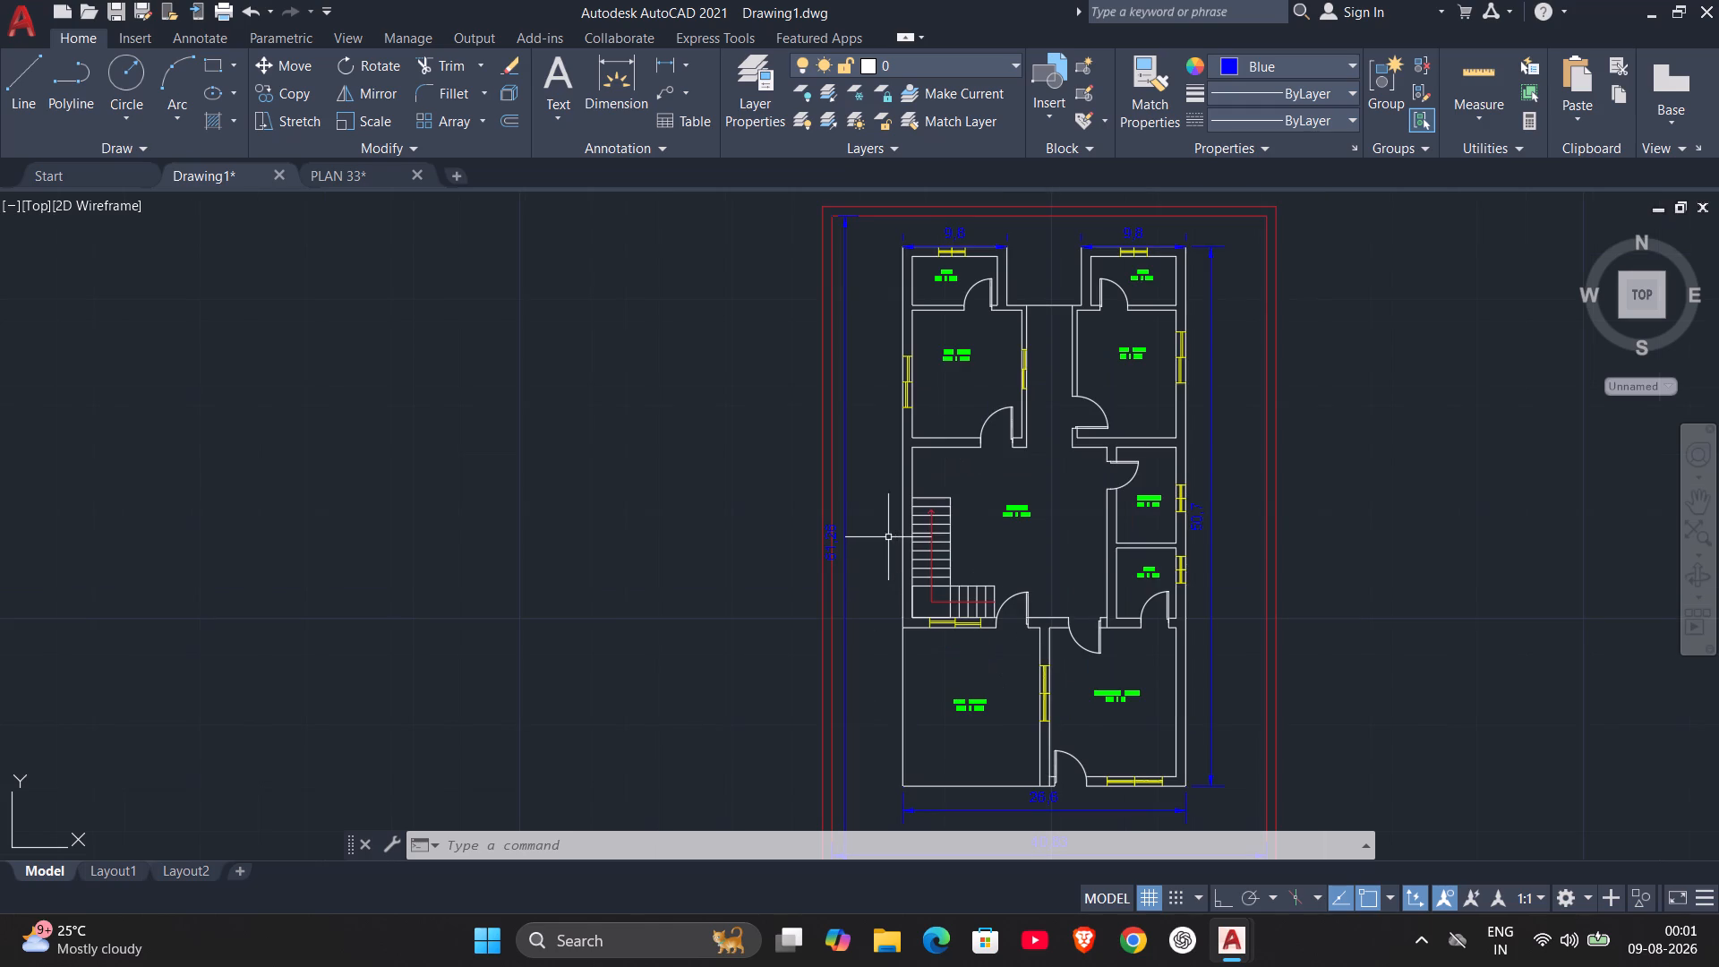
pyautogui.scroll(2, 856, 548)
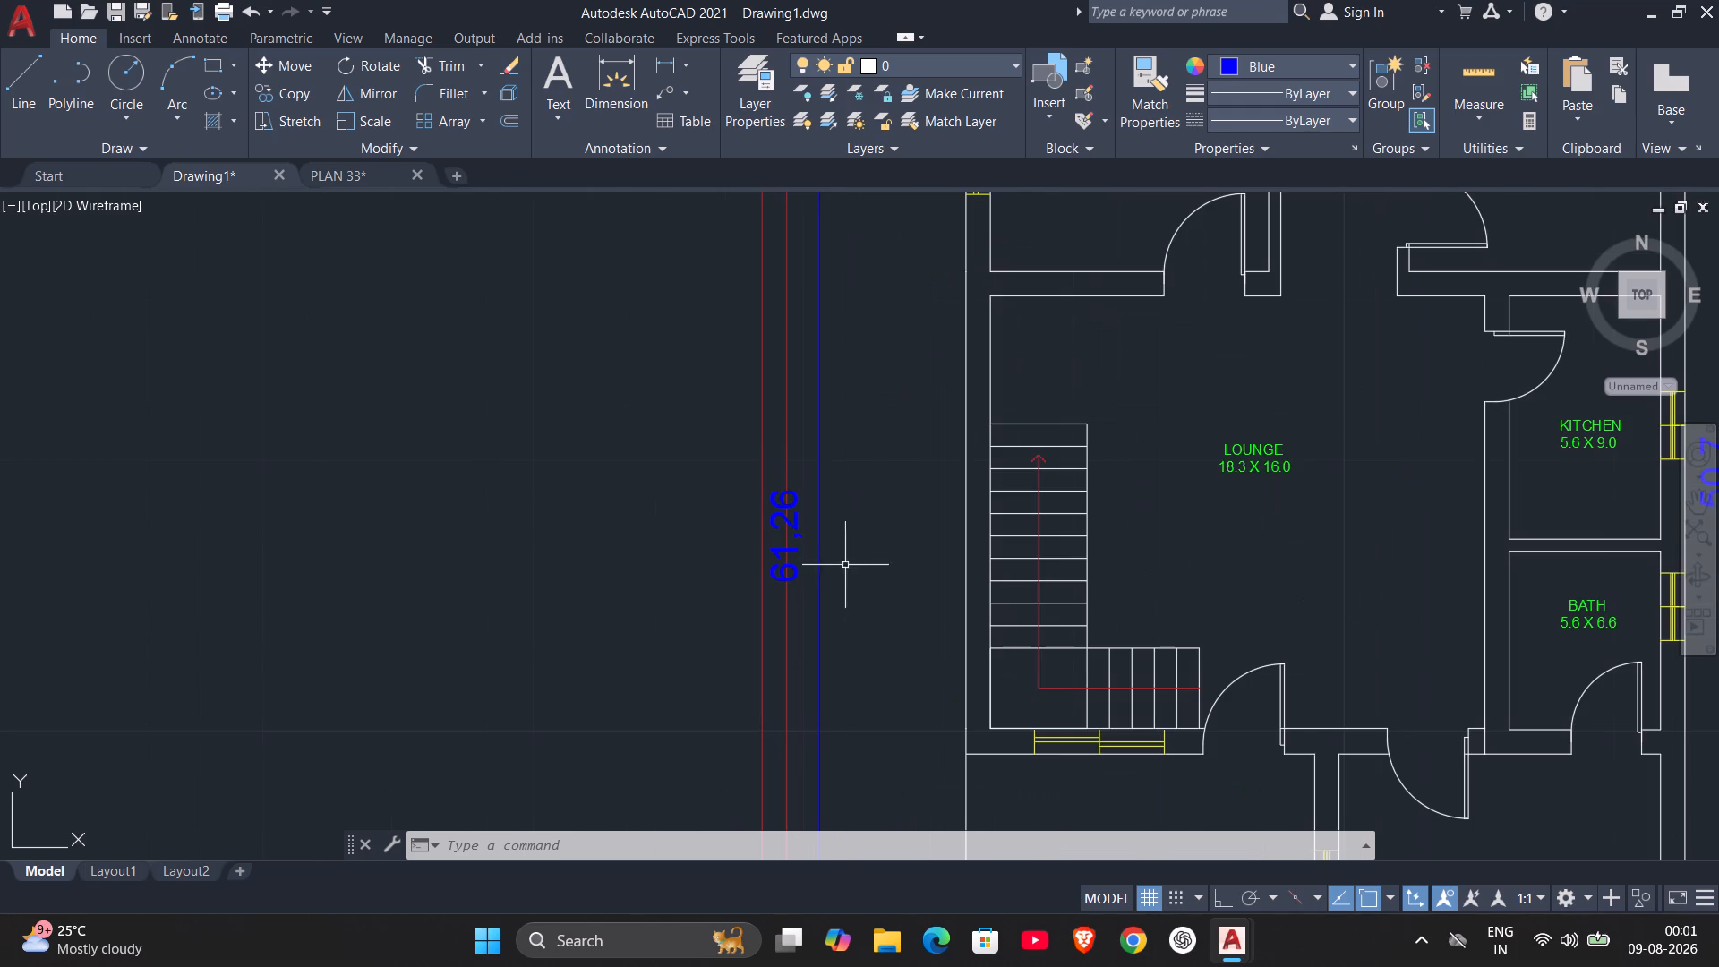
pyautogui.click(820, 543)
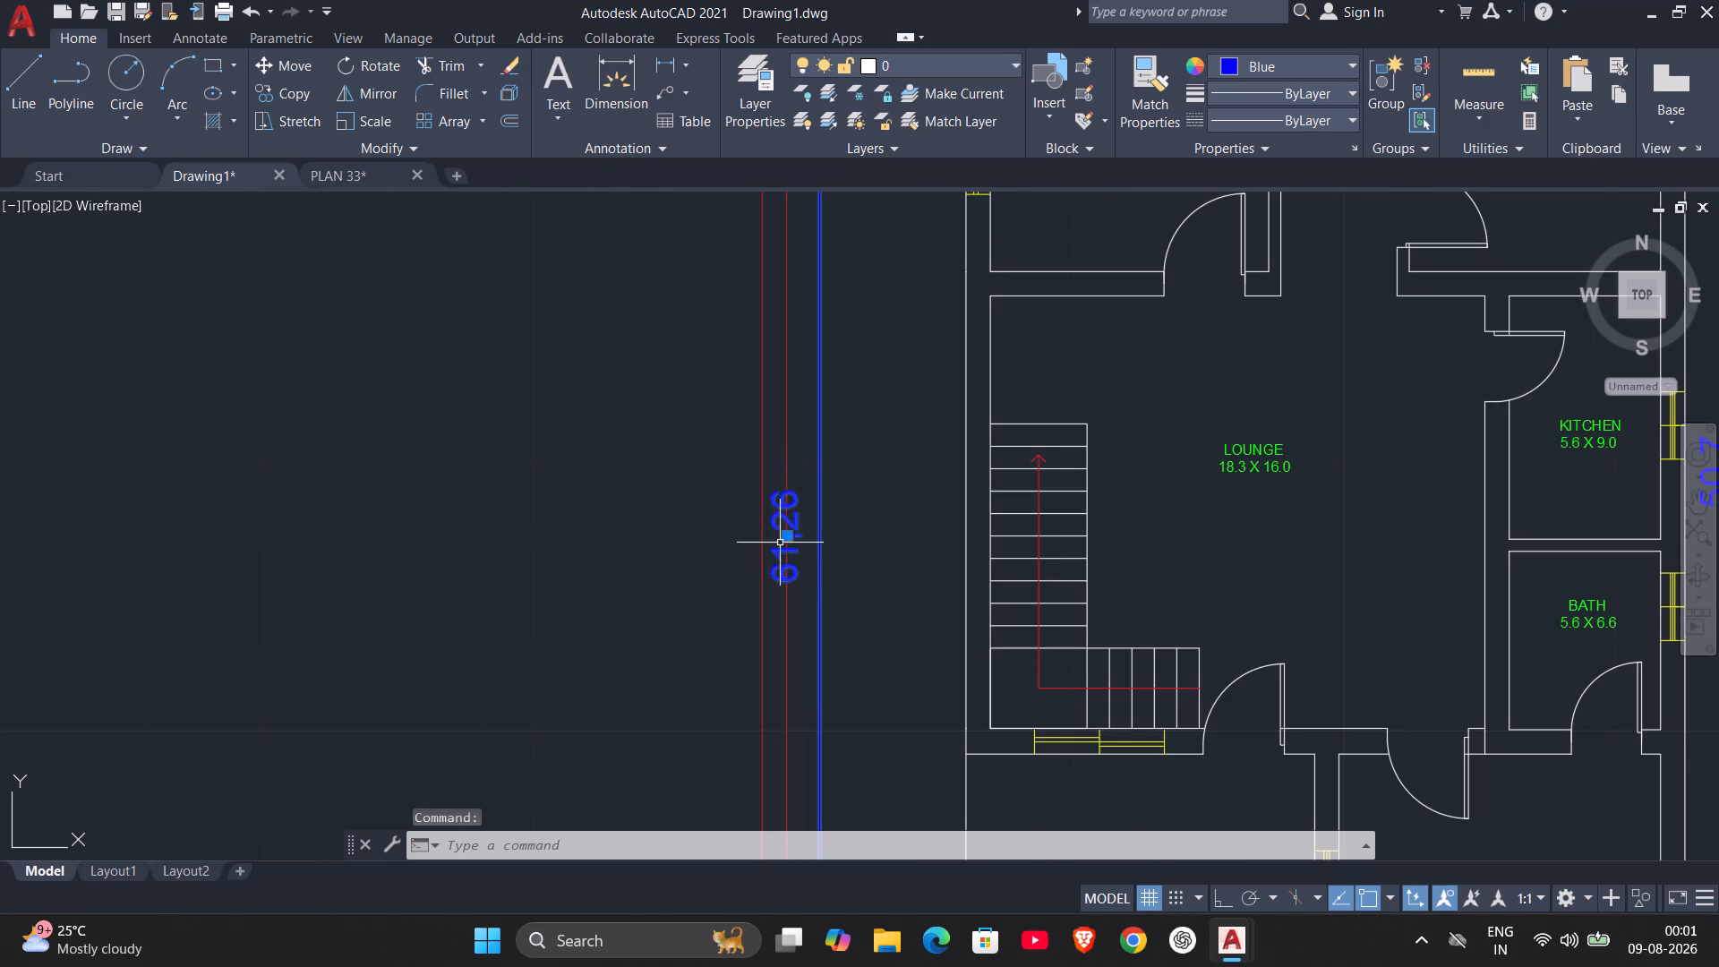
pyautogui.moveTo(787, 538); pyautogui.dragTo(855, 545)
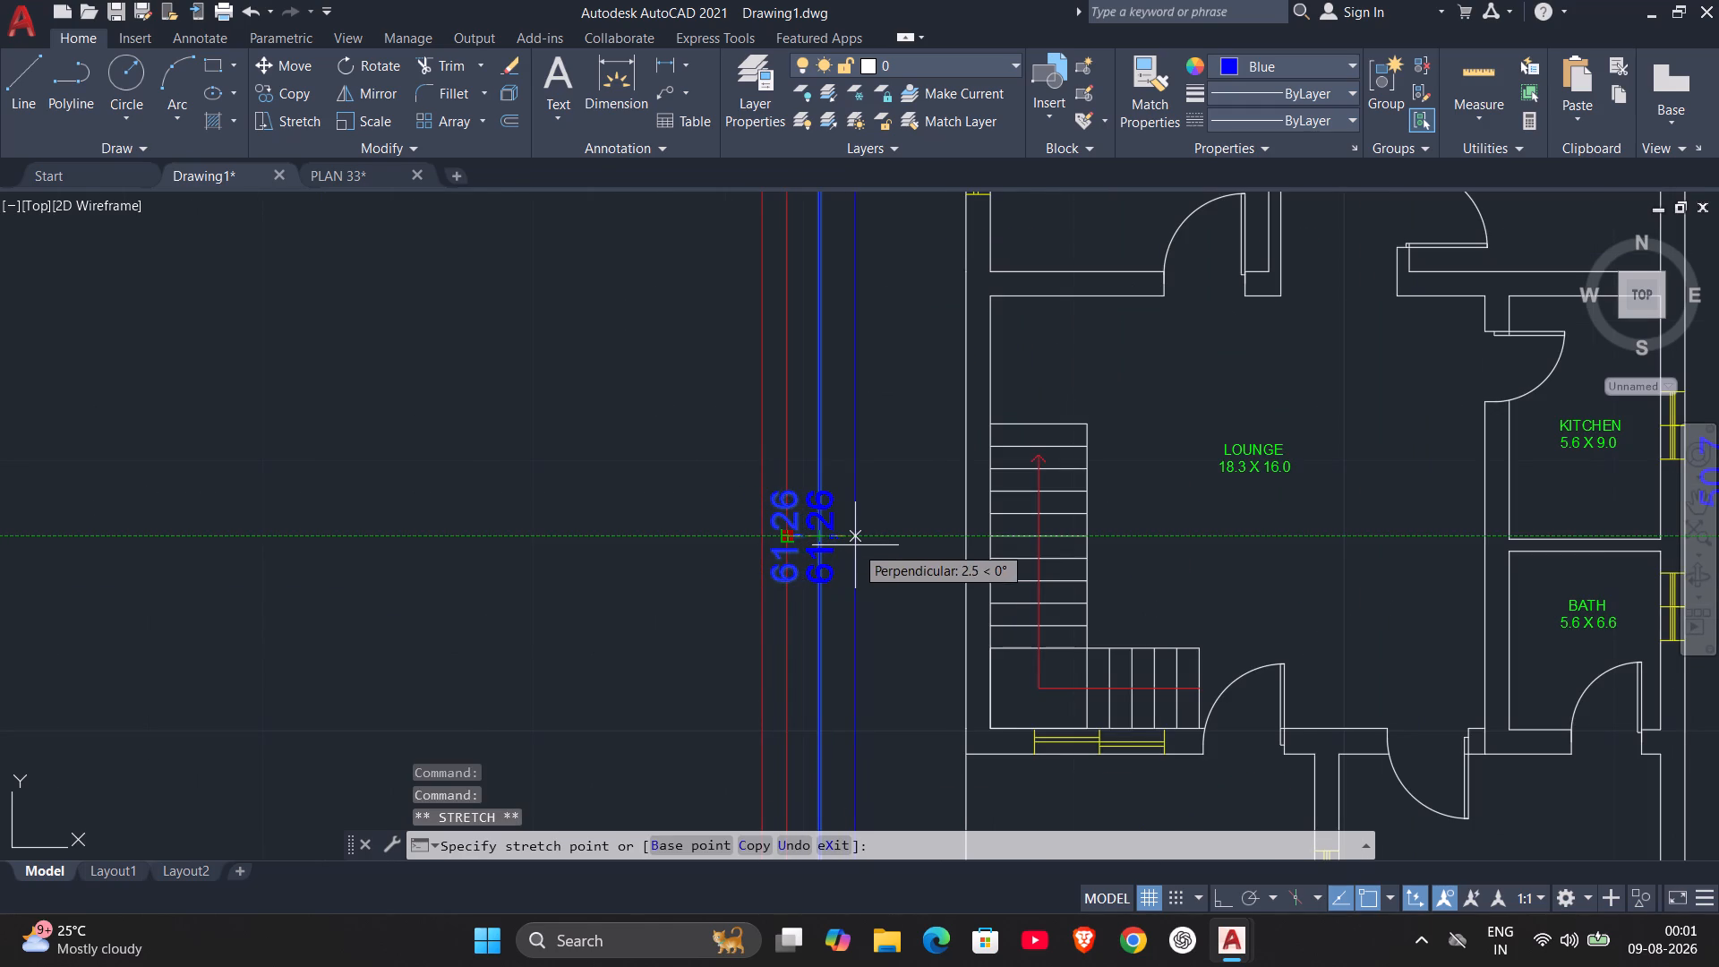
pyautogui.click(855, 545)
# Examine the whole dimensioned plan and its border, and clear the dimension selection.
pyautogui.scroll(-3, 919, 534)
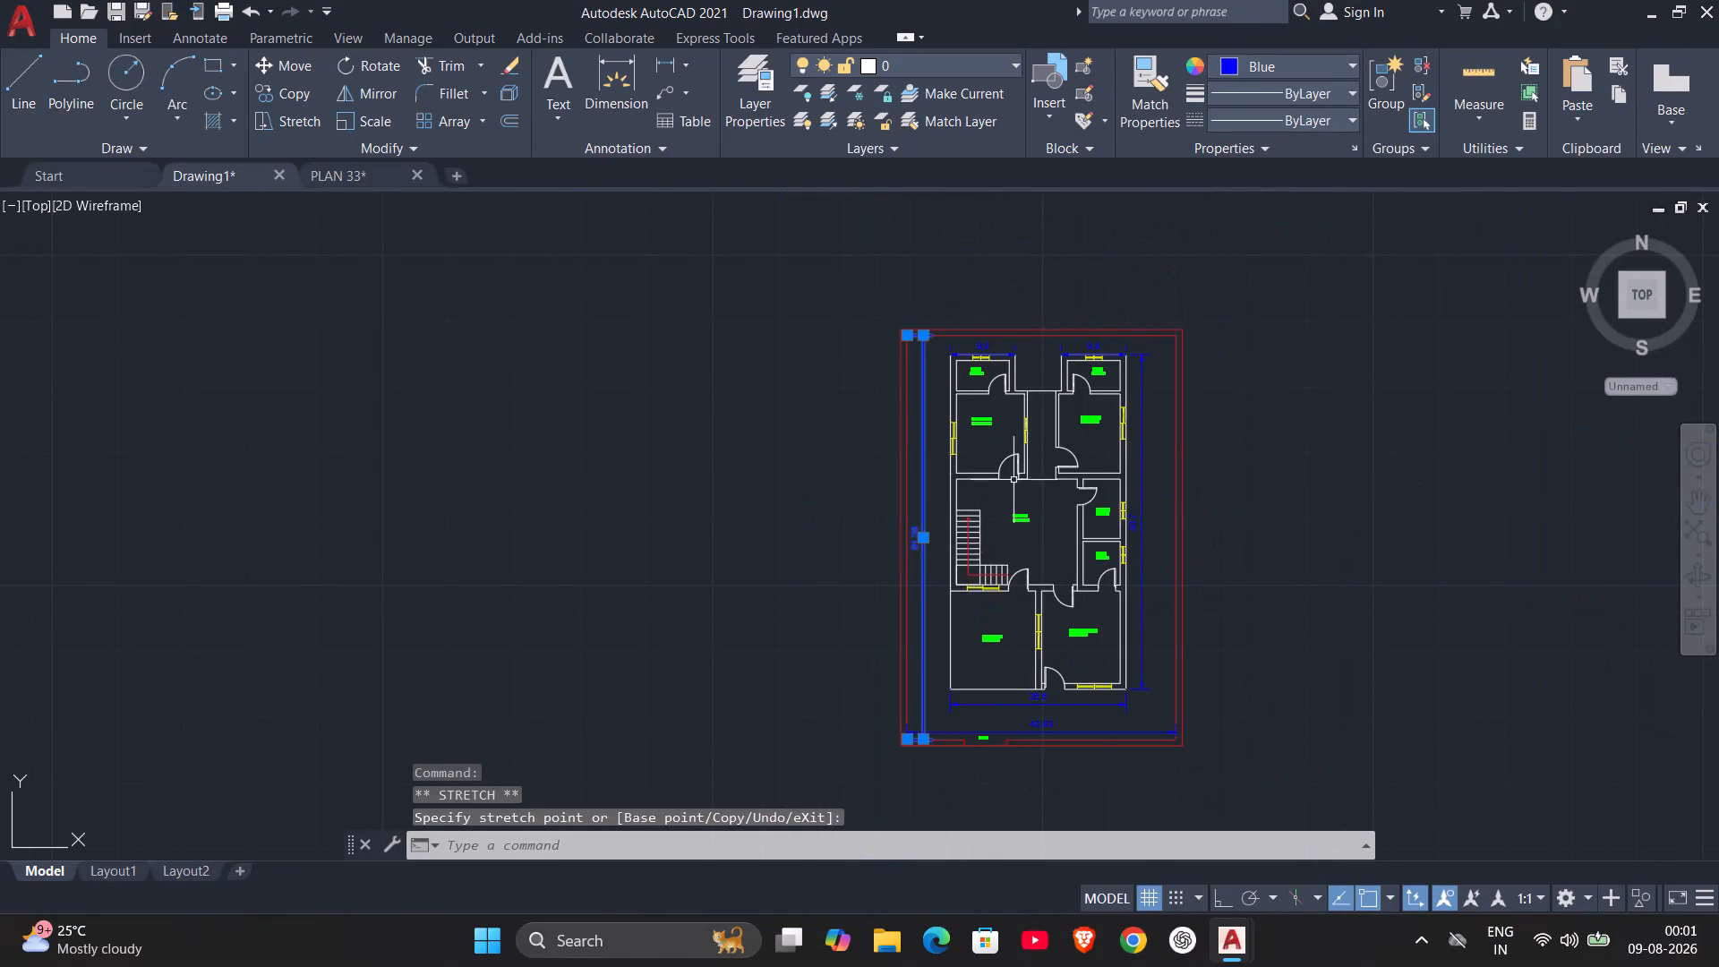
pyautogui.scroll(2, 1019, 463)
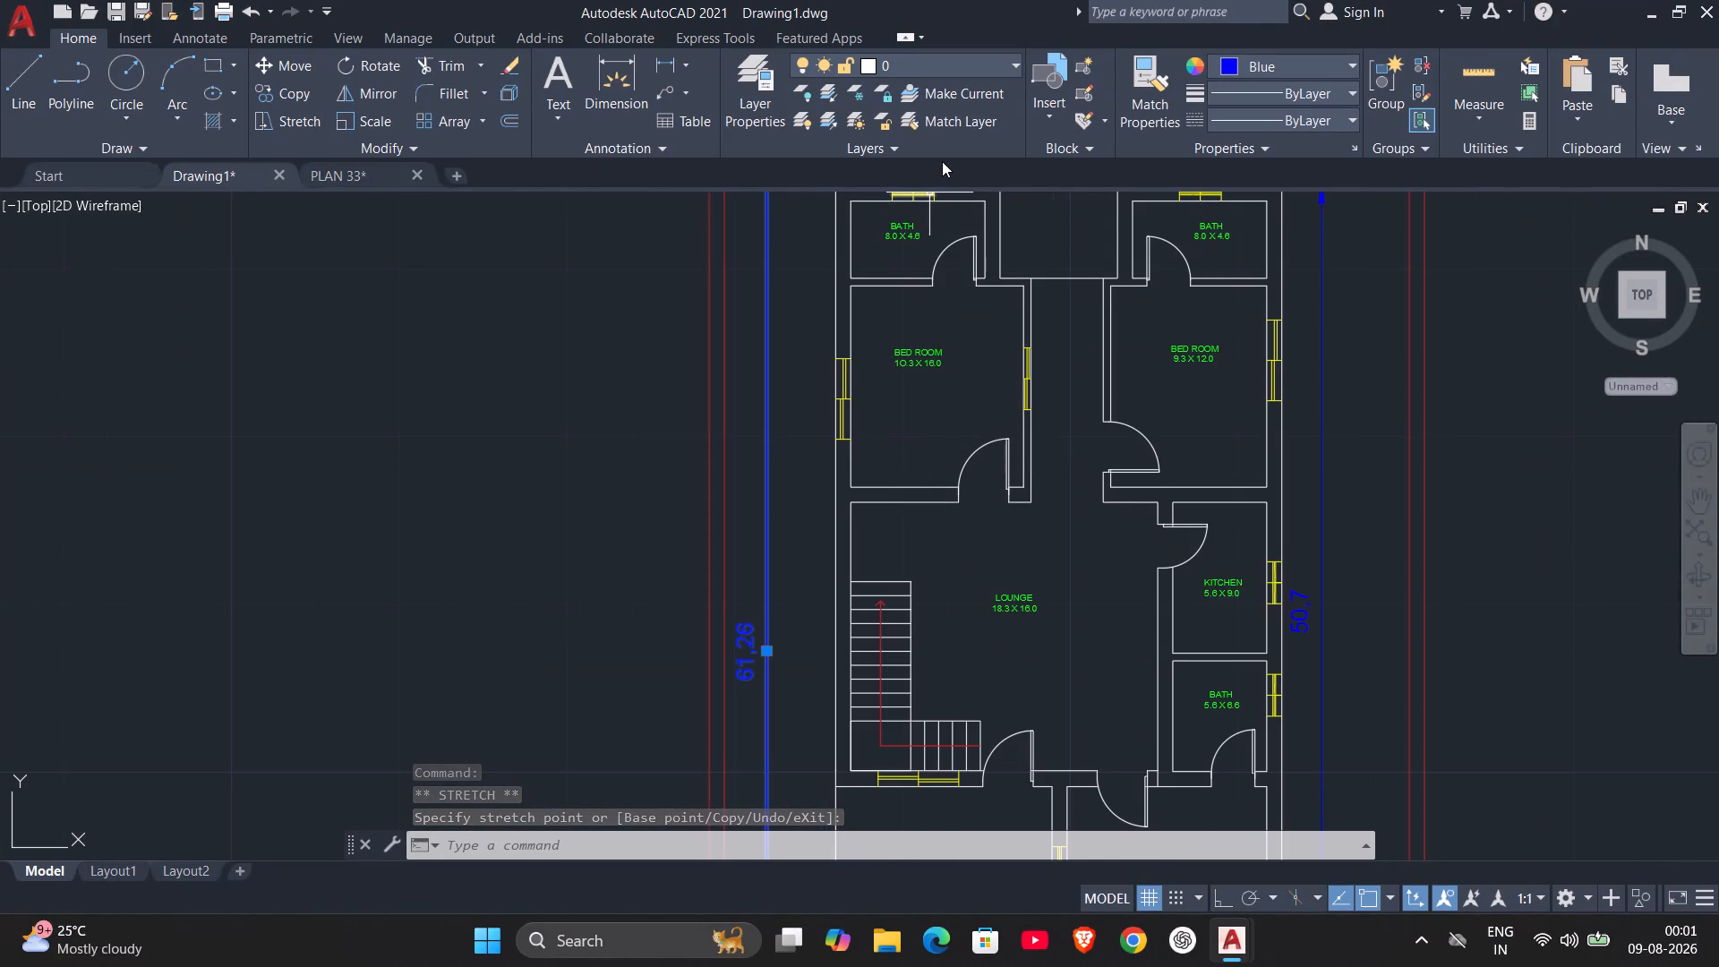
pyautogui.scroll(-1, 893, 473)
pyautogui.scroll(-1, 1040, 587)
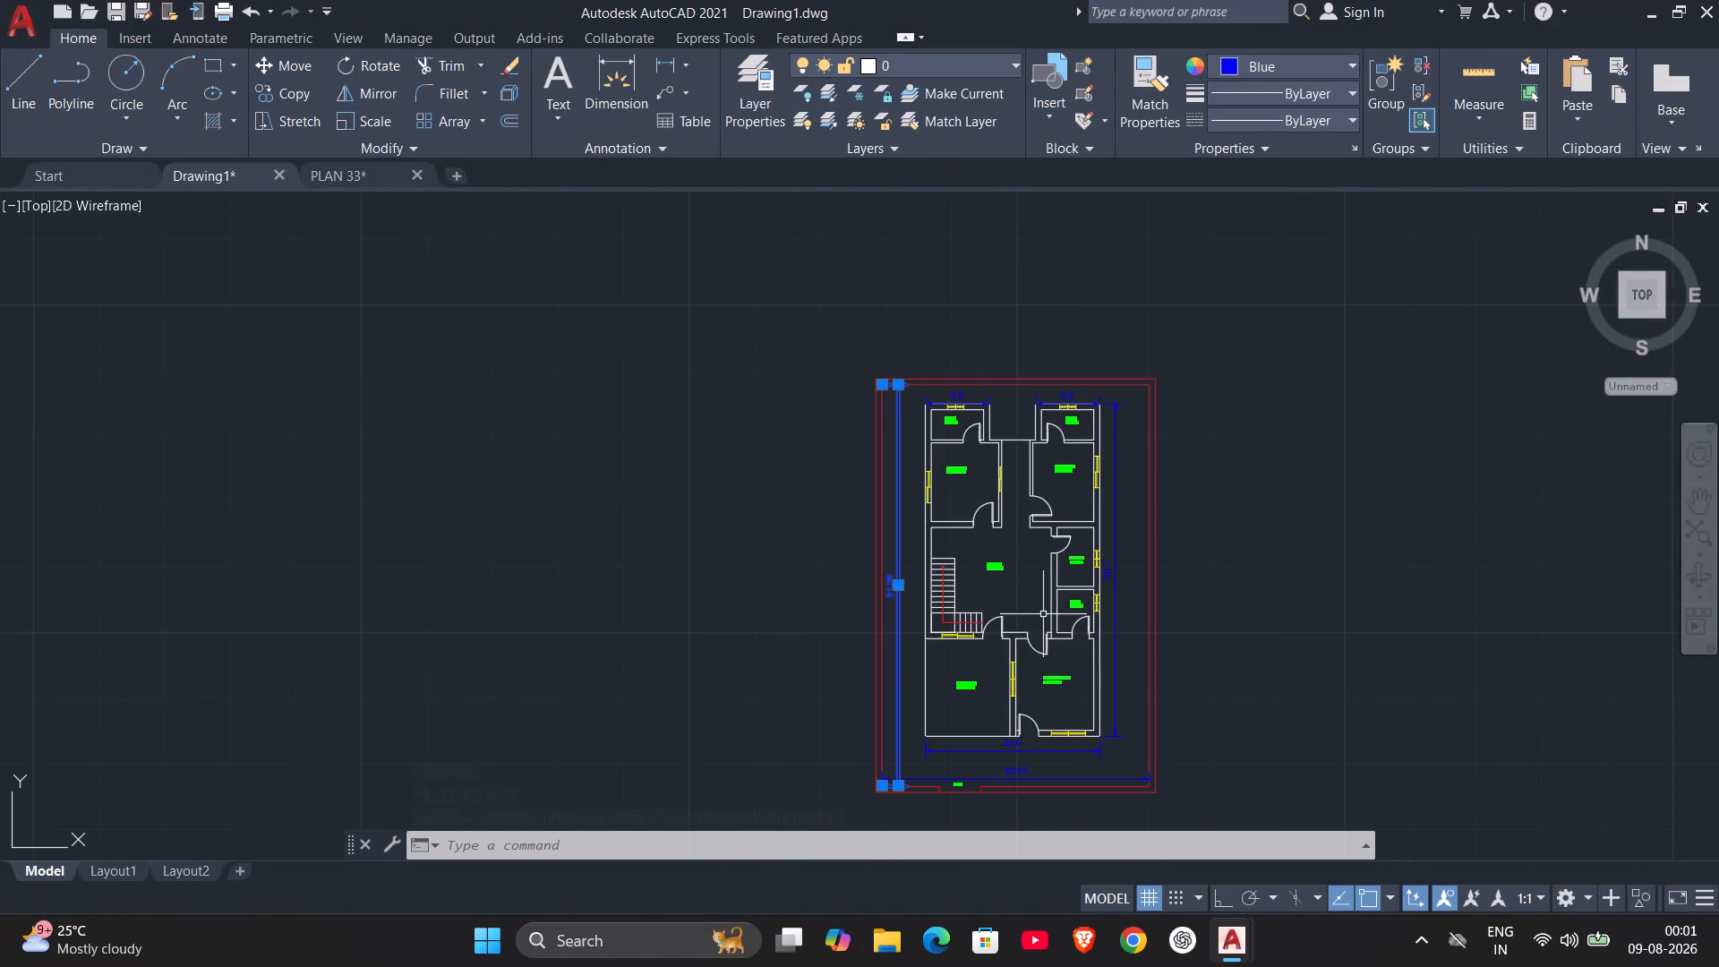
pyautogui.moveTo(1018, 599); pyautogui.dragTo(930, 544, button='middle')
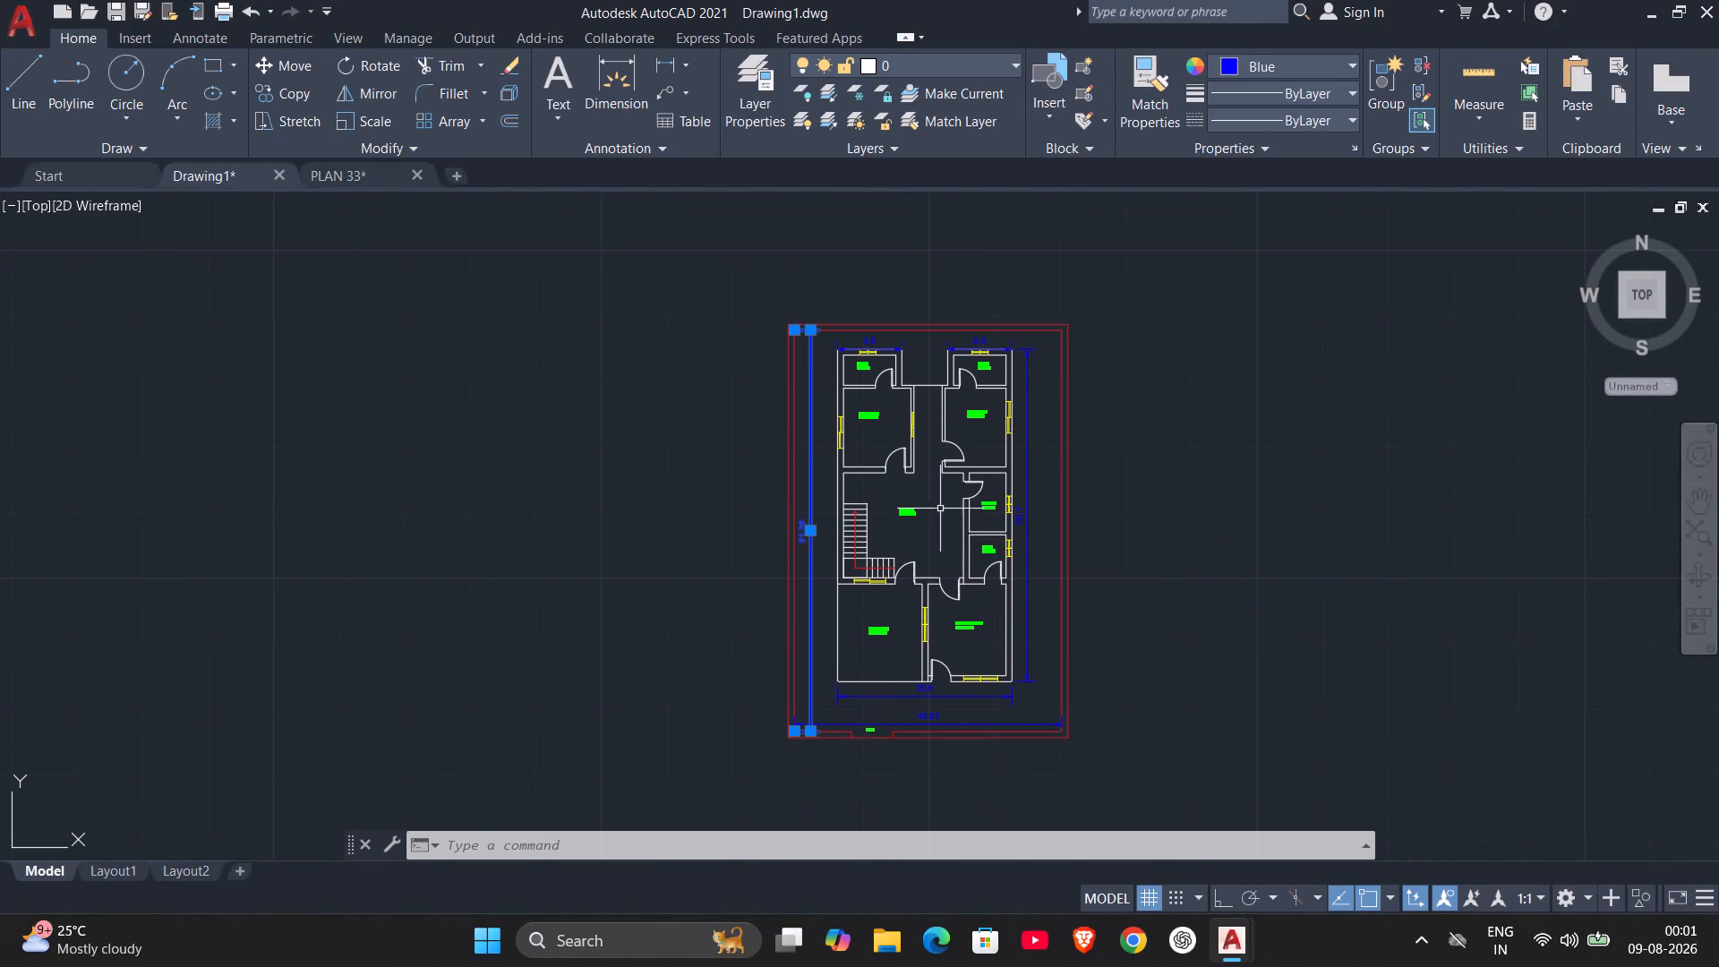
pyautogui.scroll(2, 1073, 655)
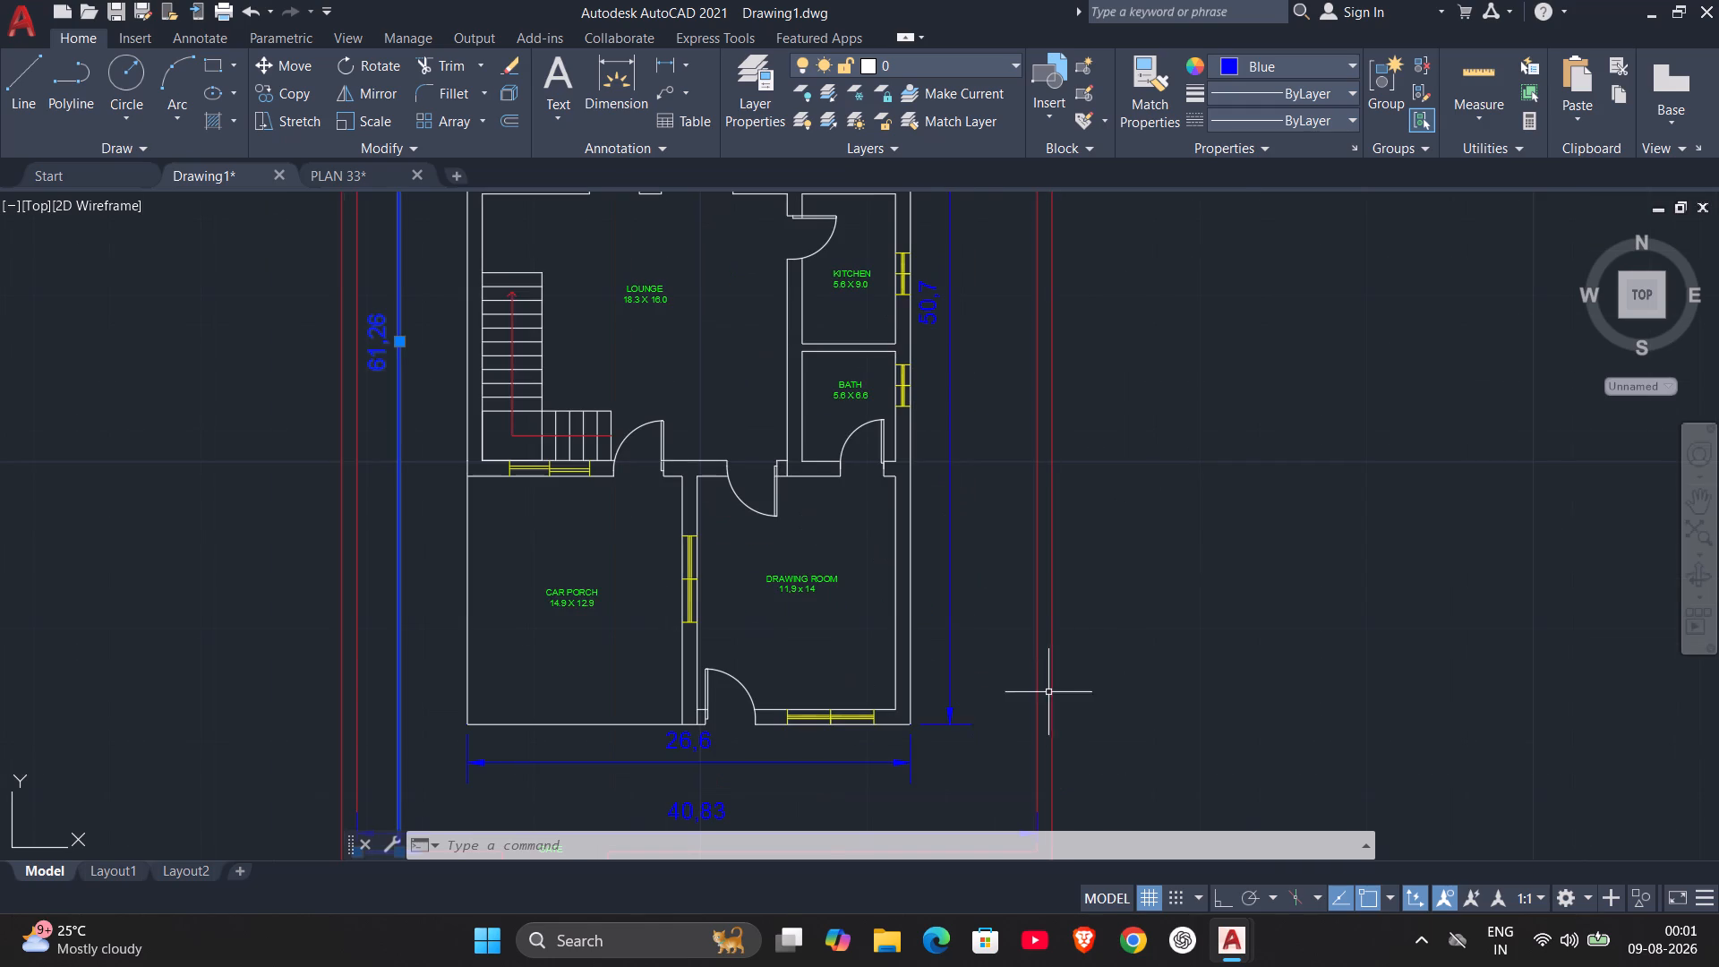
pyautogui.moveTo(1039, 704); pyautogui.dragTo(1127, 535, button='middle')
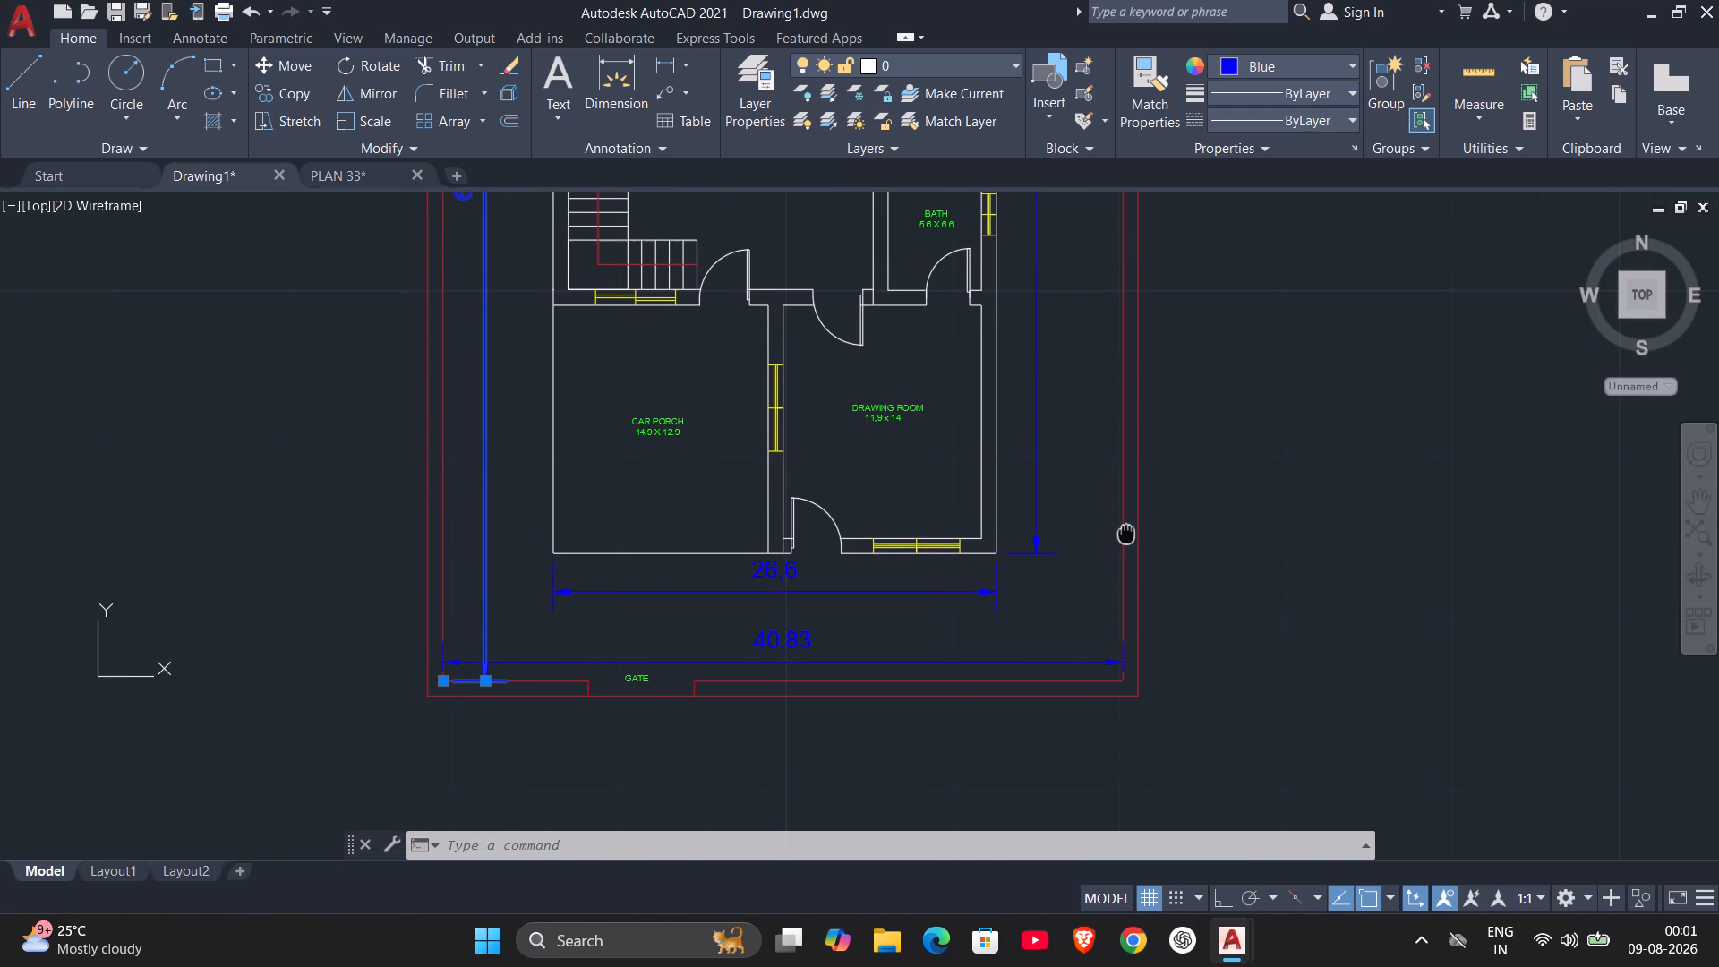
pyautogui.moveTo(1127, 535); pyautogui.dragTo(1128, 535, button='middle')
pyautogui.scroll(-3, 1146, 574)
pyautogui.scroll(1, 1169, 573)
pyautogui.moveTo(1219, 501); pyautogui.dragTo(1096, 617, button='middle')
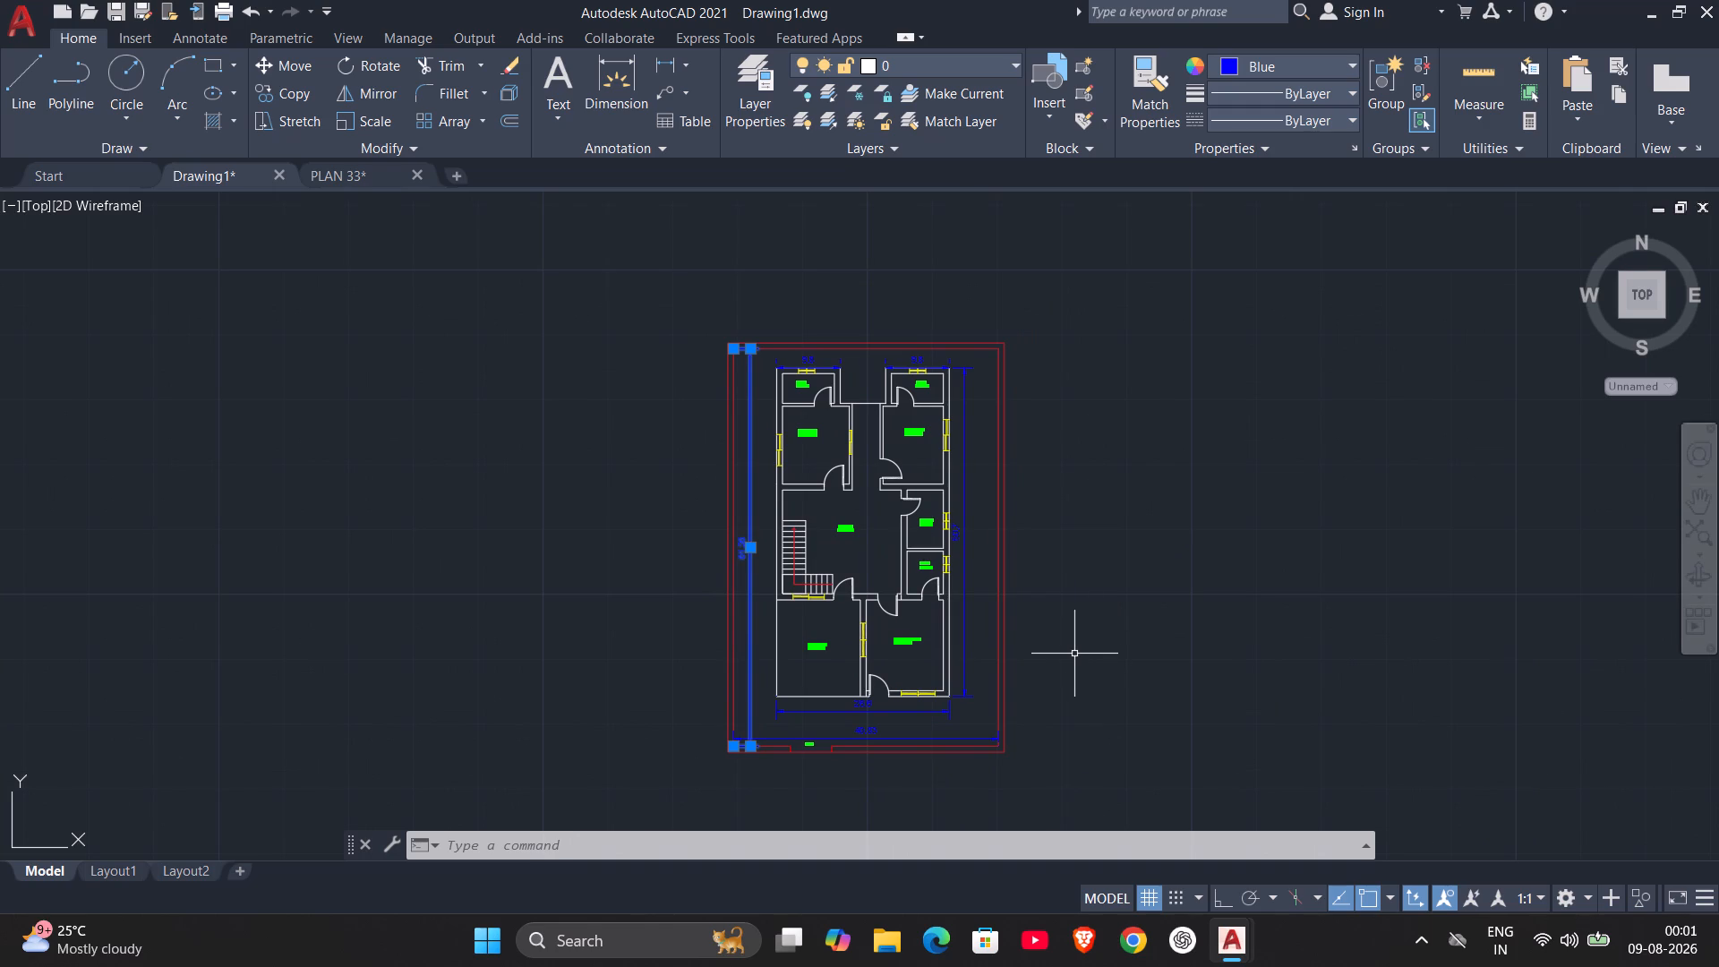
pyautogui.moveTo(1064, 638); pyautogui.dragTo(1044, 595, button='middle')
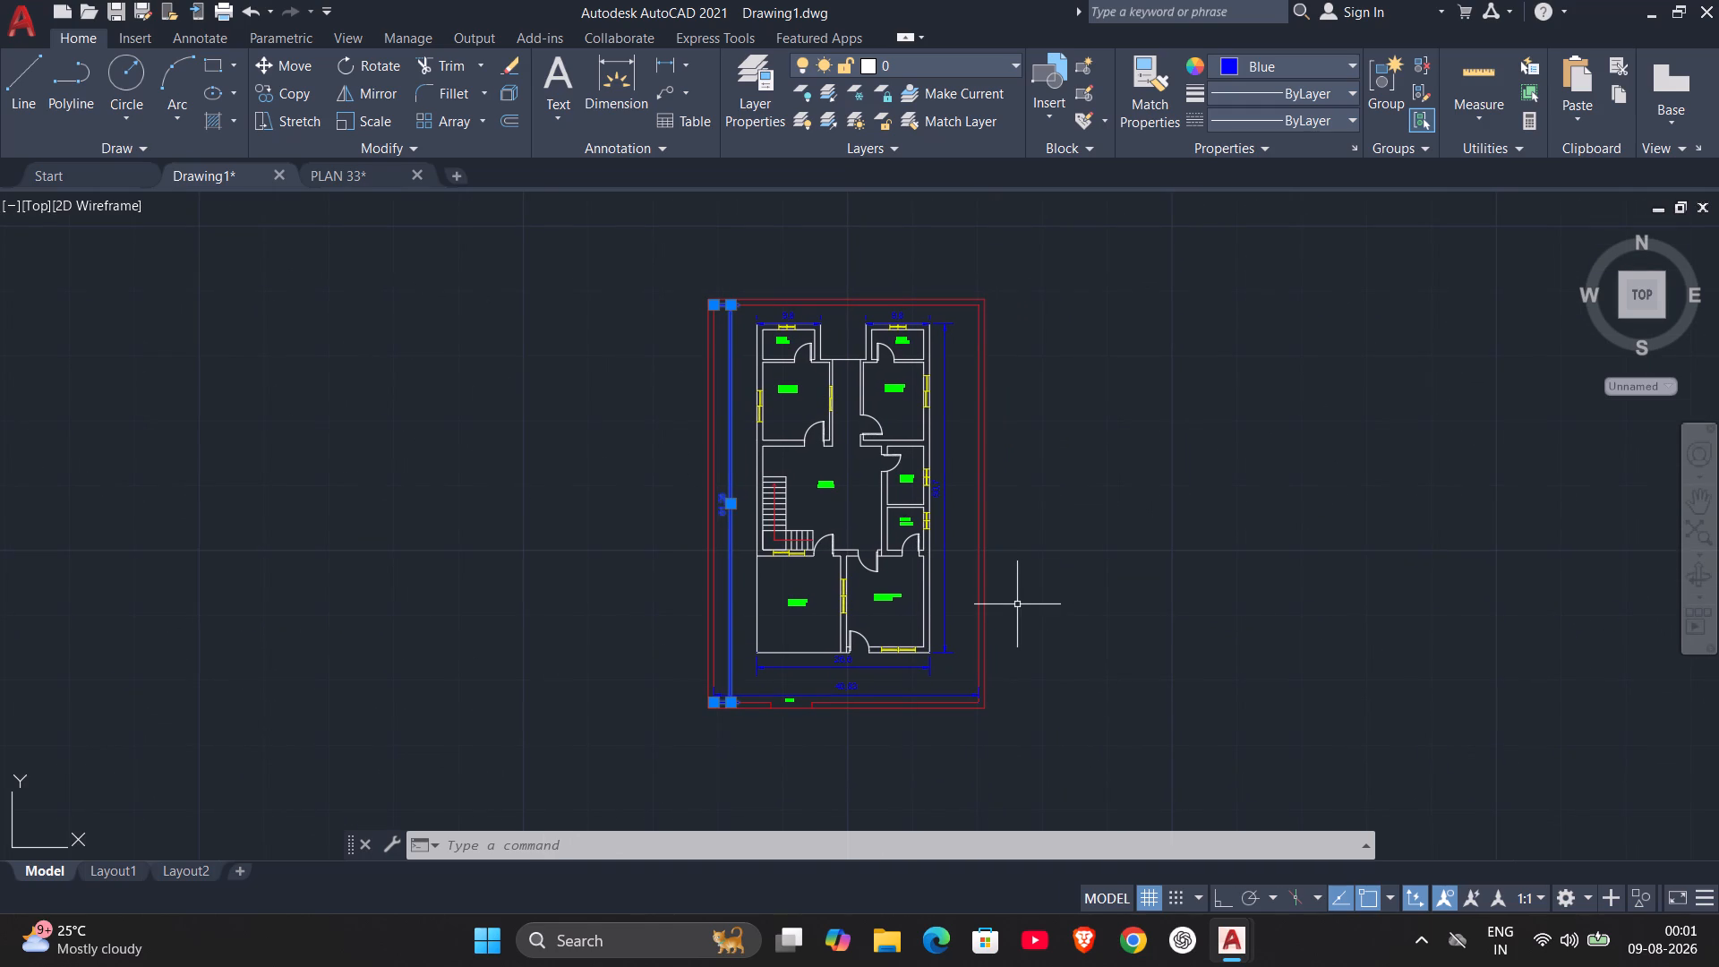
pyautogui.press('Escape')
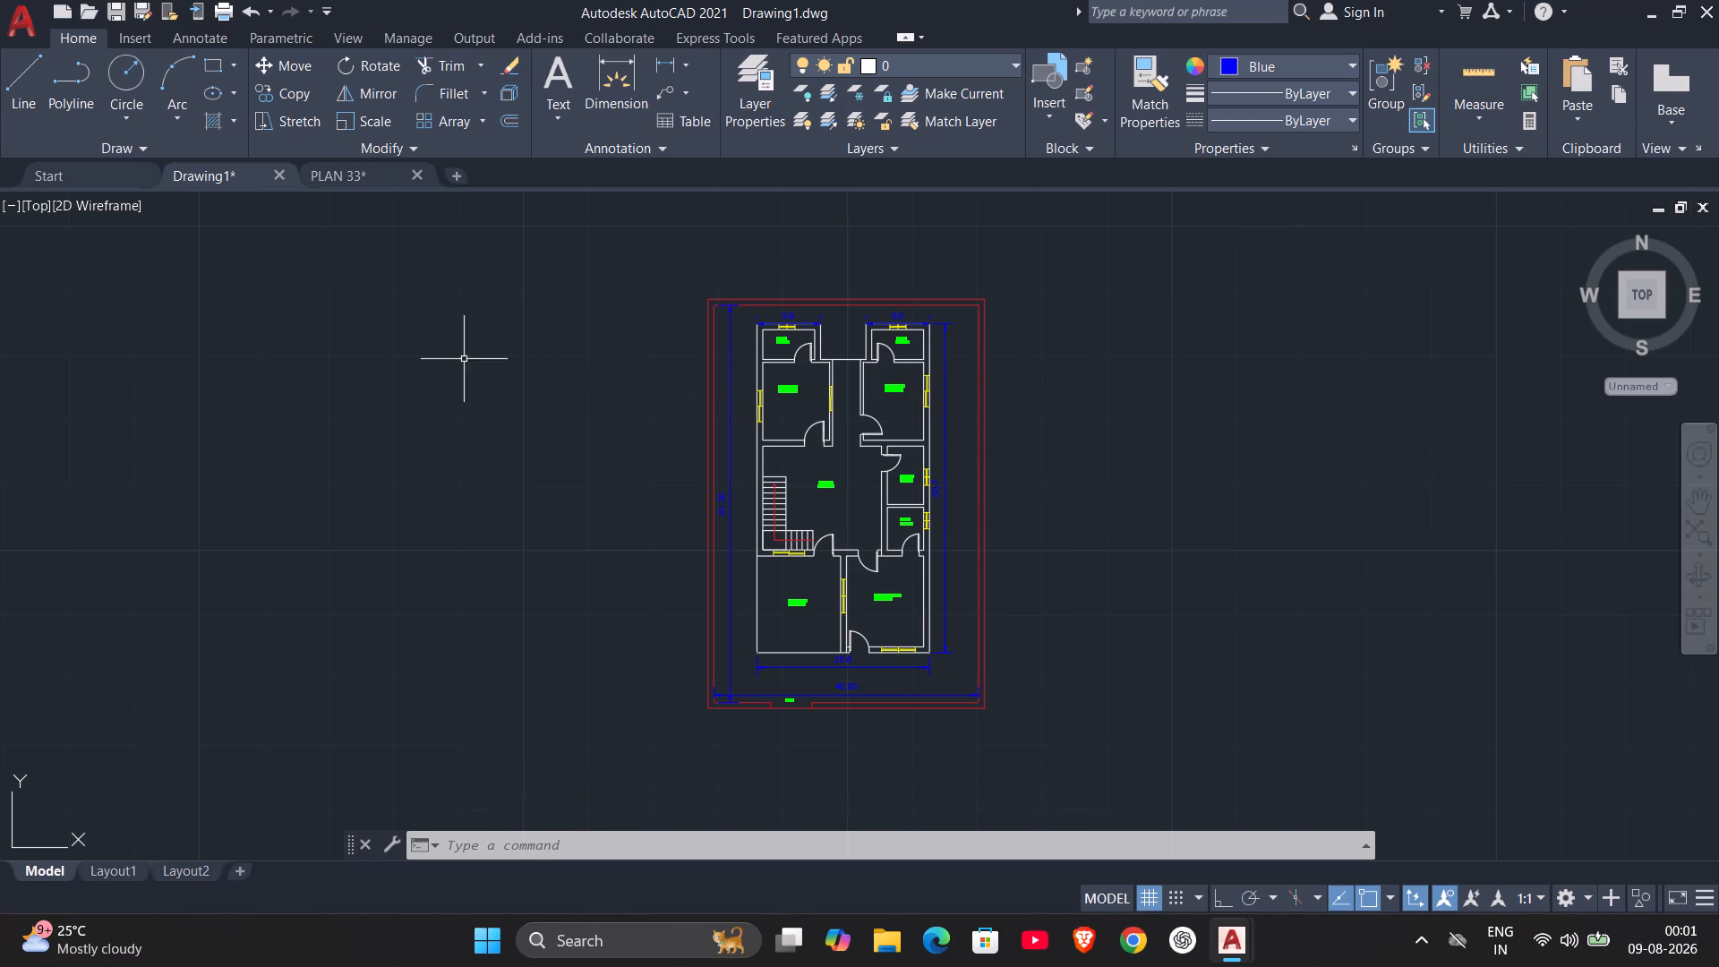
# Save the drawing in the Documents folder under the file name AUTOCAD PLAN 4.
pyautogui.click(21, 28)
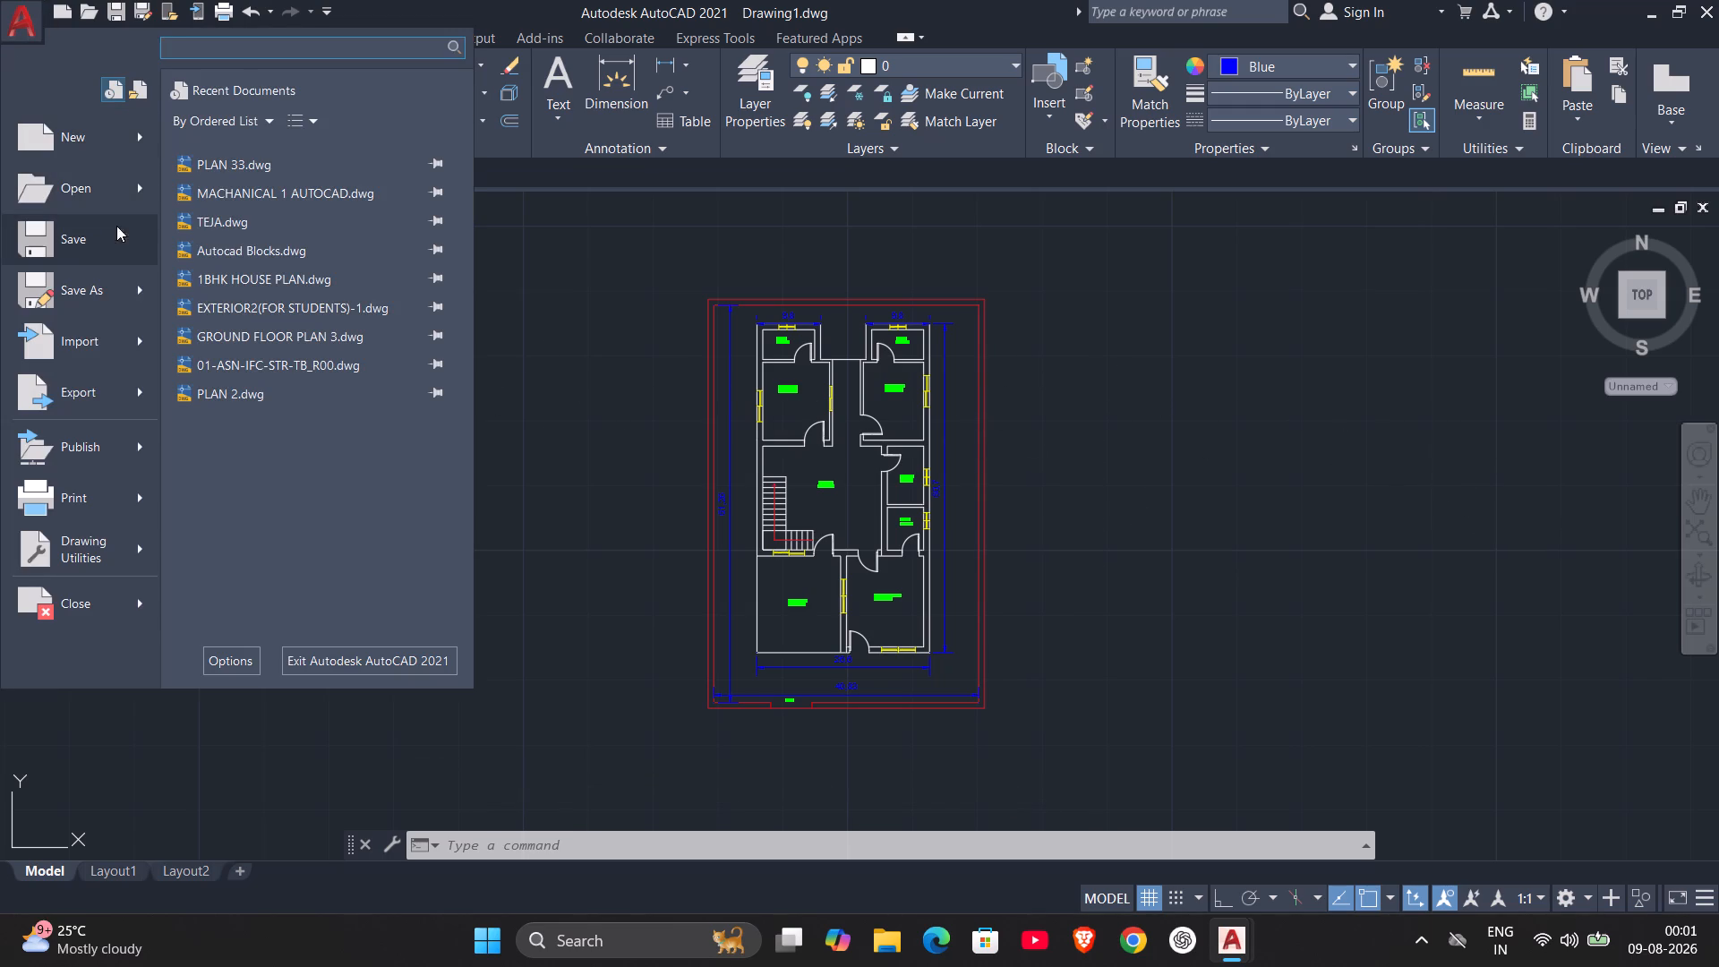
pyautogui.click(126, 296)
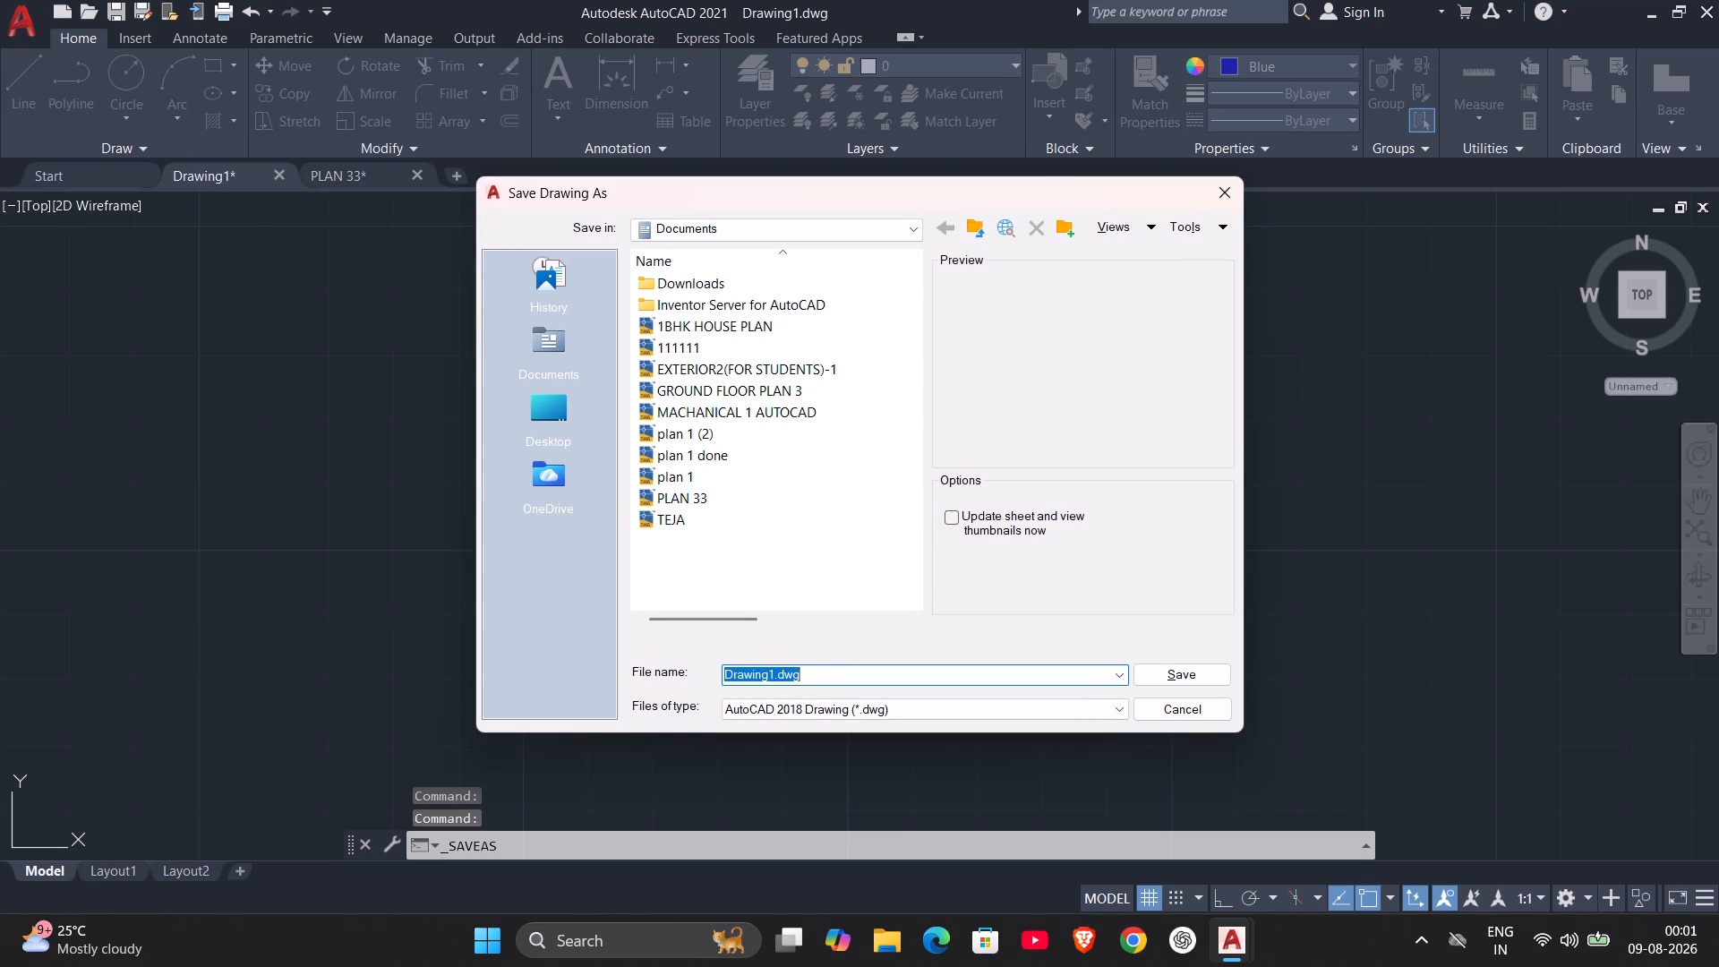
pyautogui.press('BackSpace')
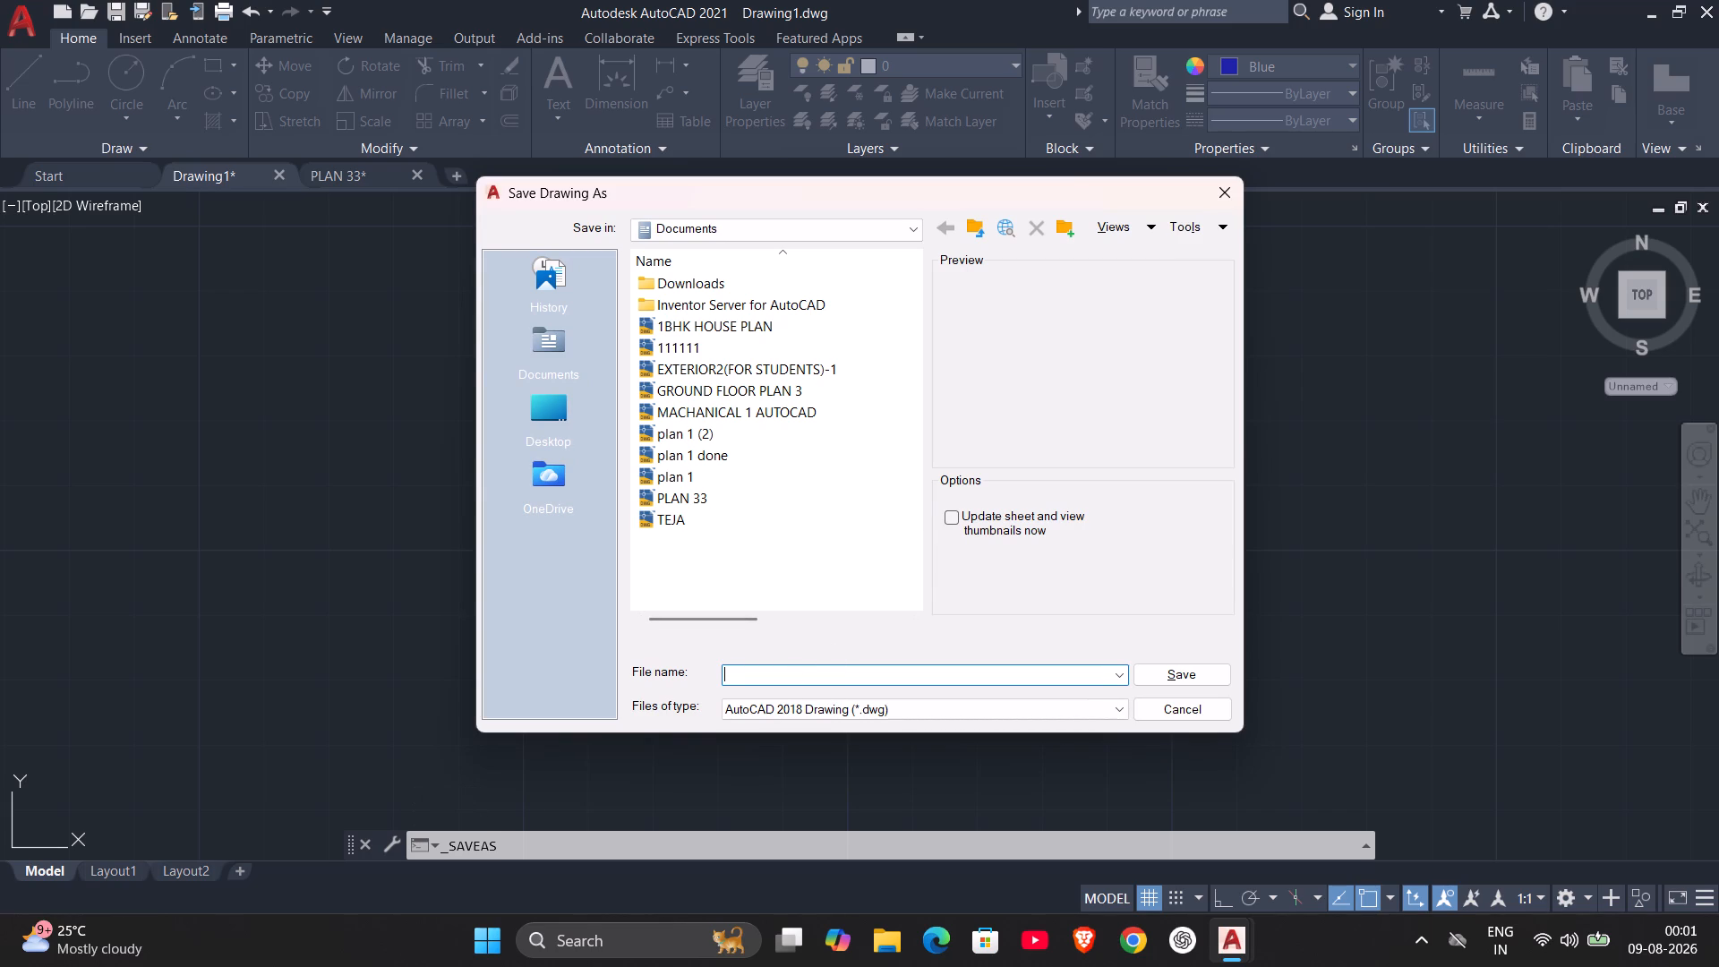
pyautogui.write('AUTOCAD')
pyautogui.press('space')
pyautogui.press('4')
pyautogui.press('BackSpace')
pyautogui.write('PLAN 4')
pyautogui.click(1169, 665)
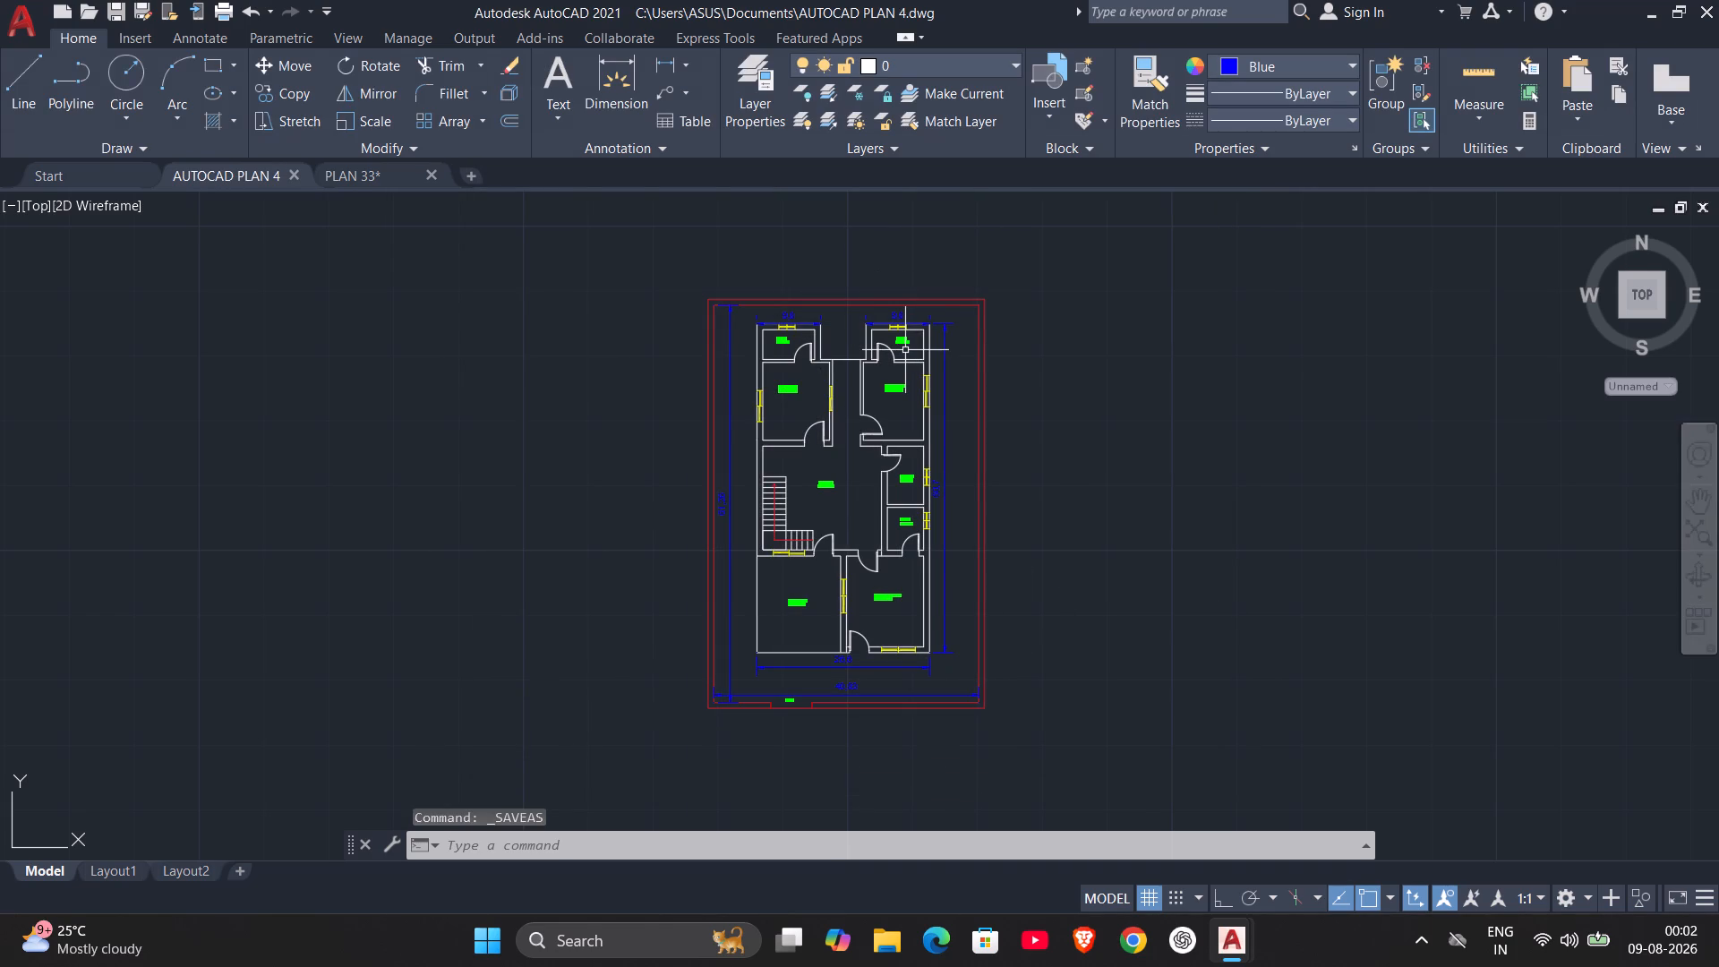
# Start a plot with the DWG To PDF.pc3 plotter and set its vector and raster image quality to 2400 dpi.
pyautogui.write('PLOT')
pyautogui.press('Return')
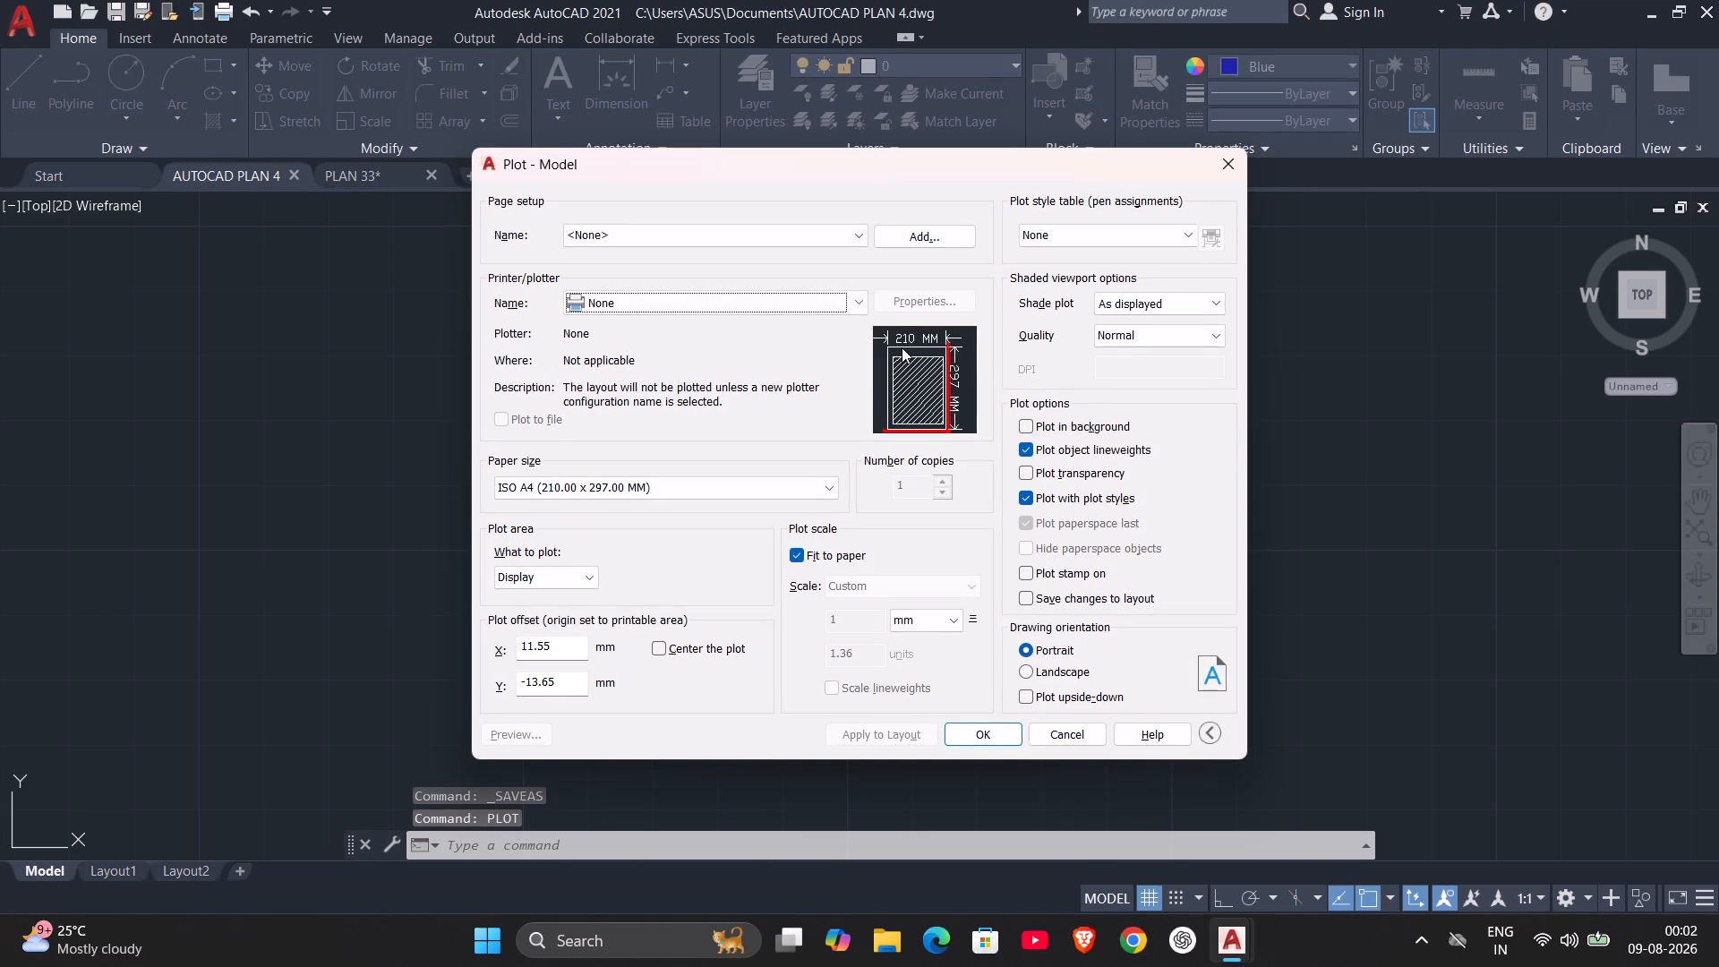
pyautogui.click(836, 308)
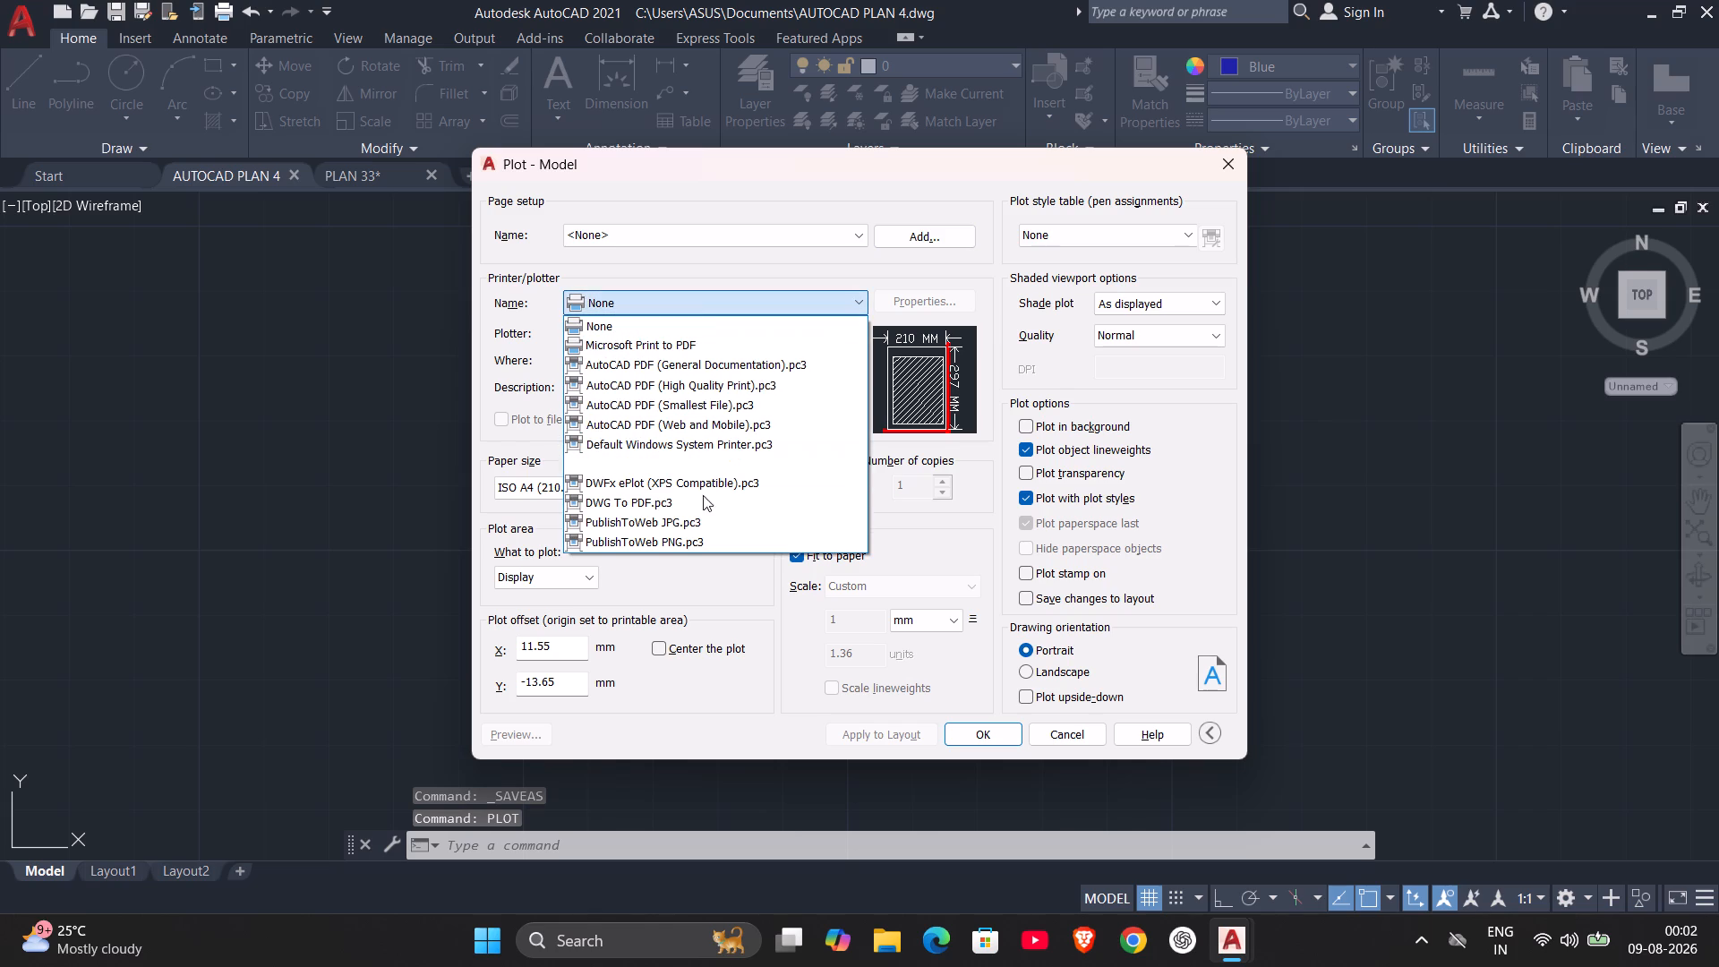
pyautogui.click(694, 507)
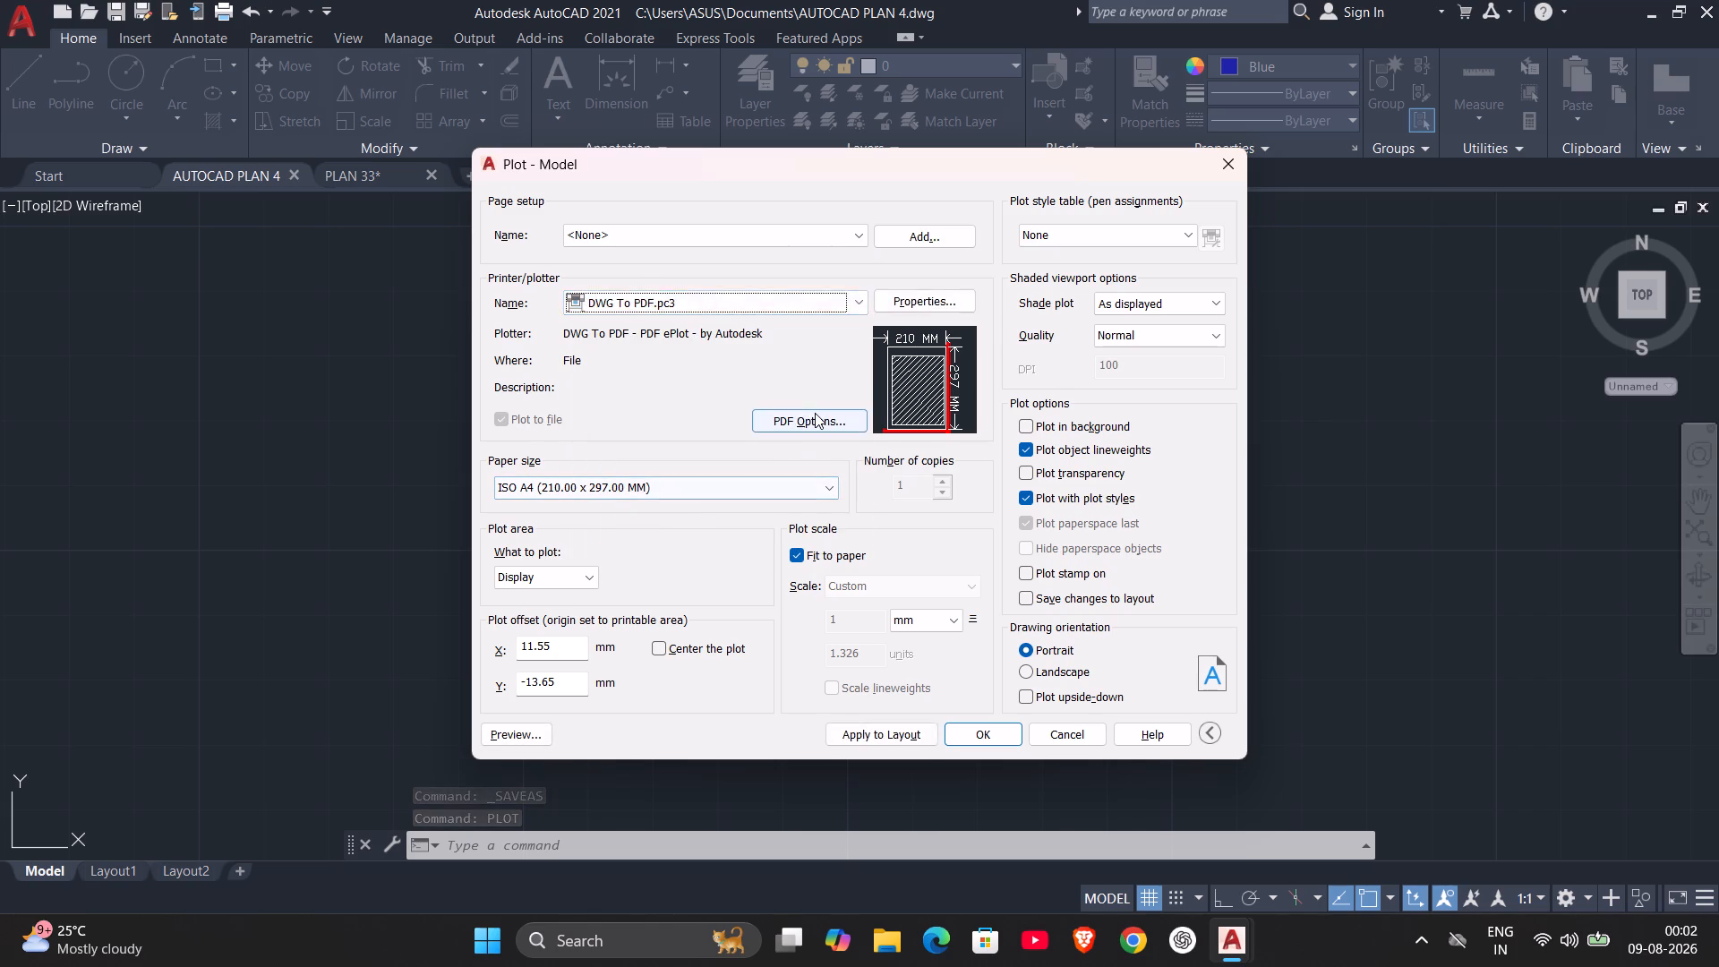
pyautogui.click(815, 413)
pyautogui.click(851, 369)
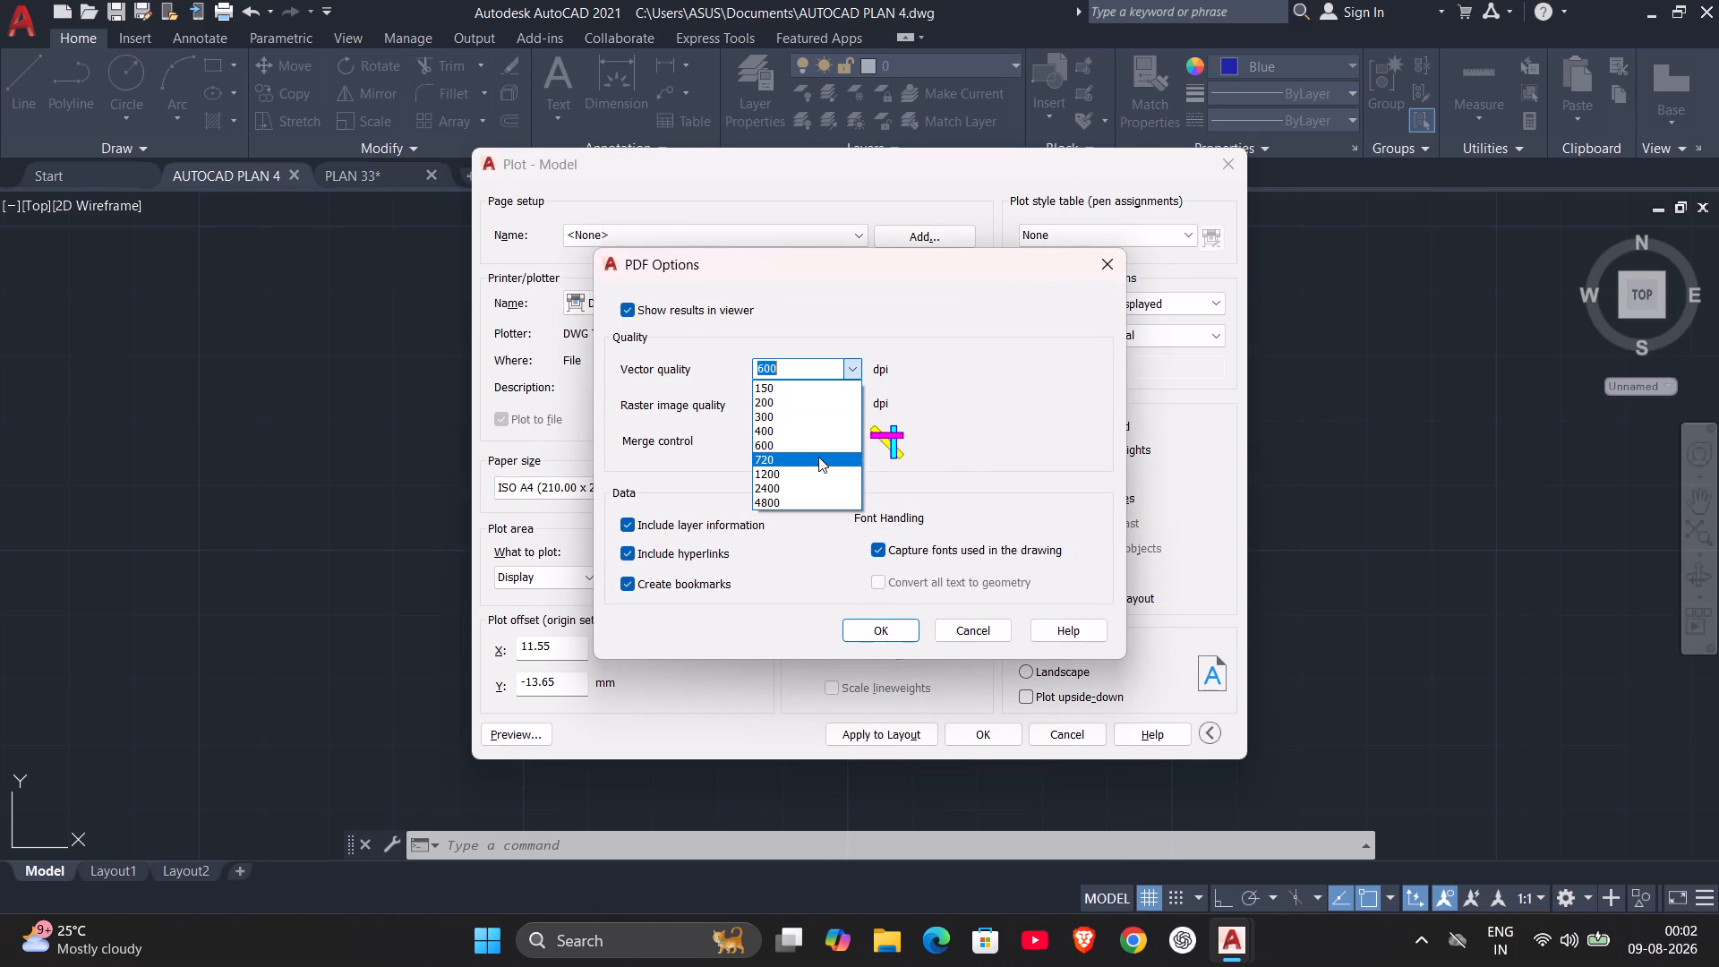
pyautogui.click(811, 483)
pyautogui.click(851, 406)
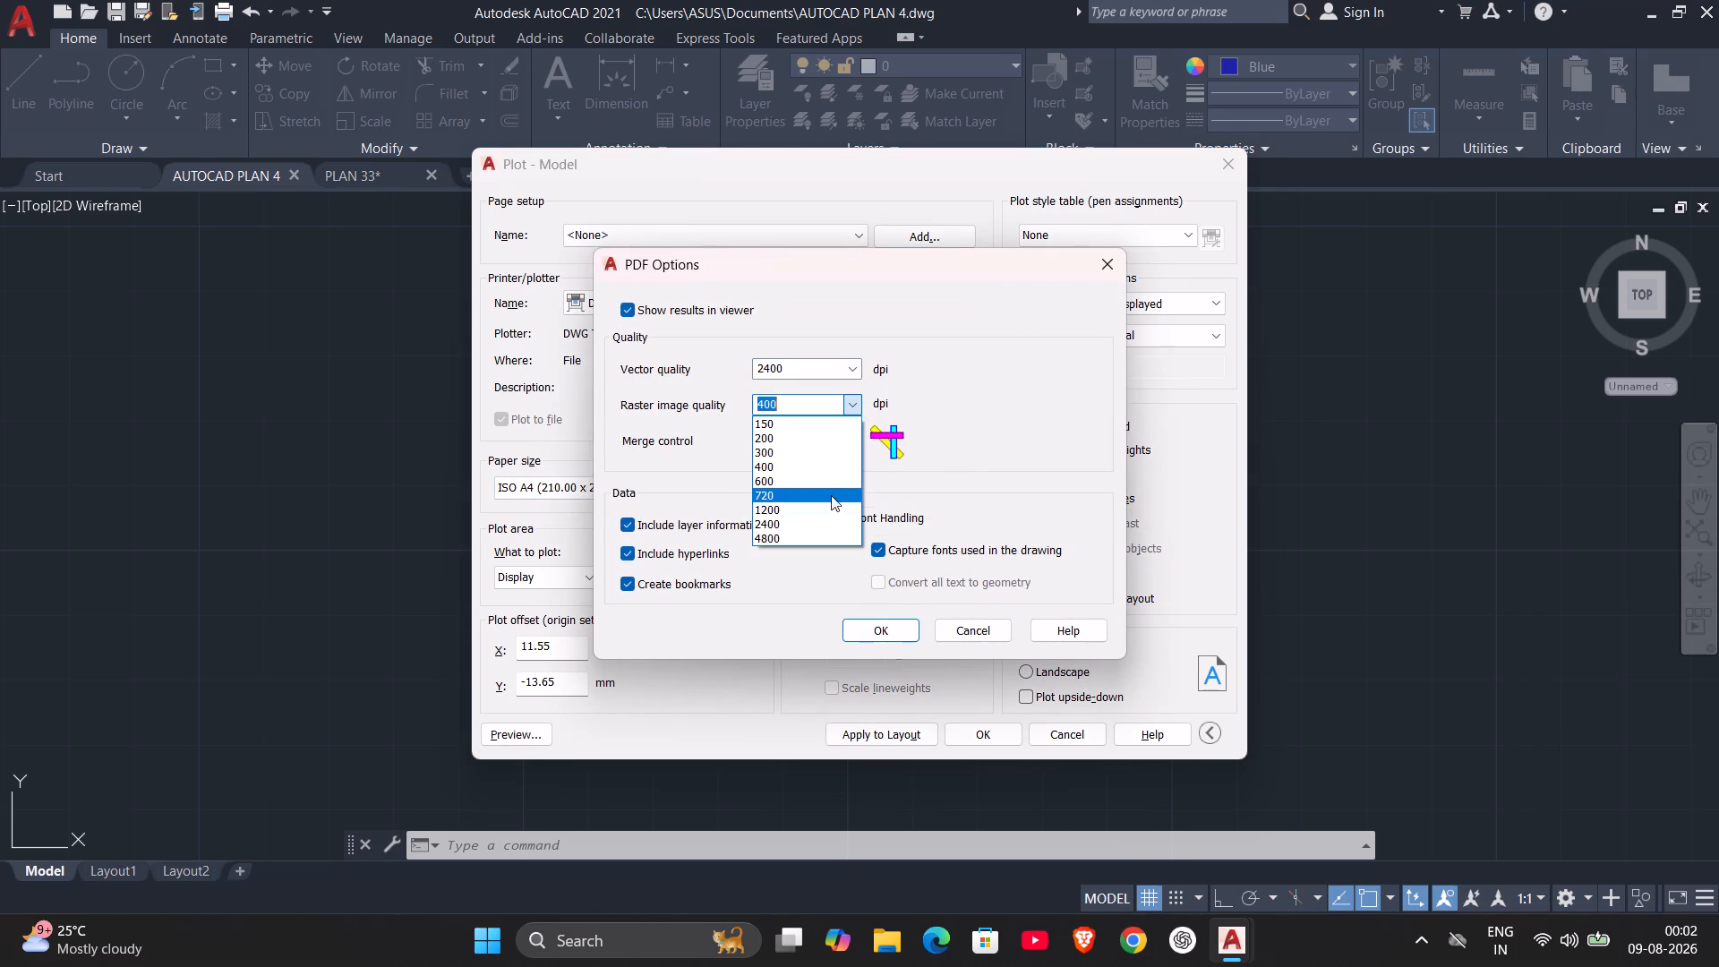
pyautogui.click(825, 518)
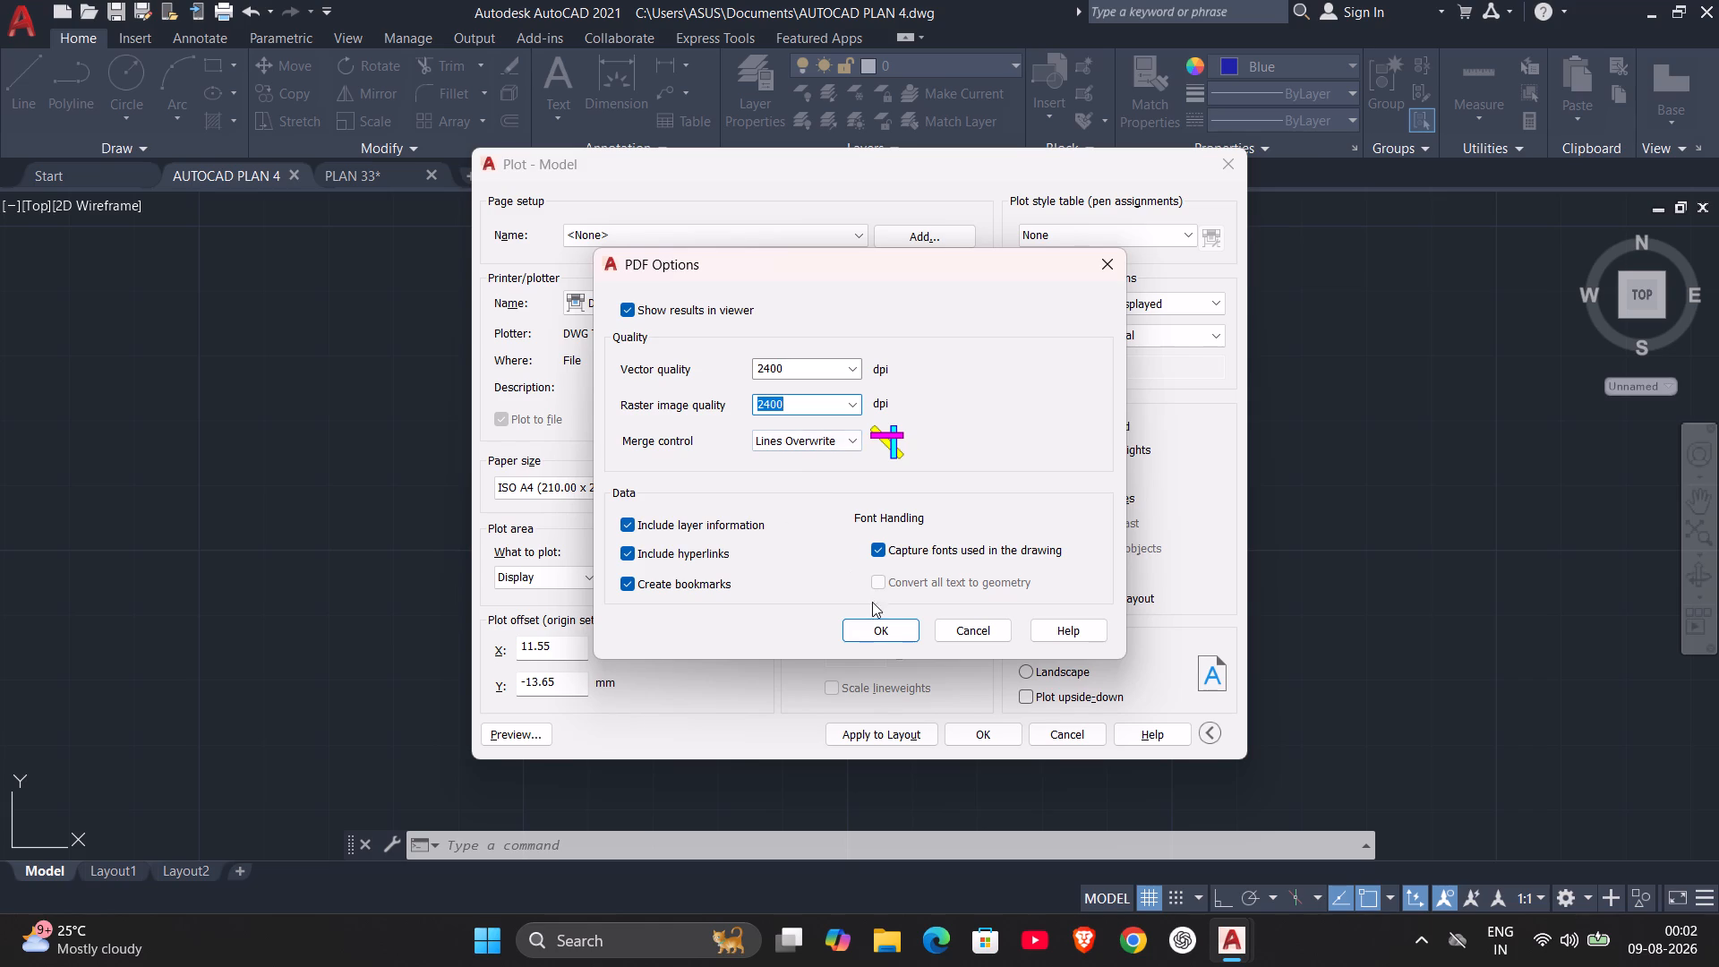
pyautogui.click(881, 618)
pyautogui.click(823, 546)
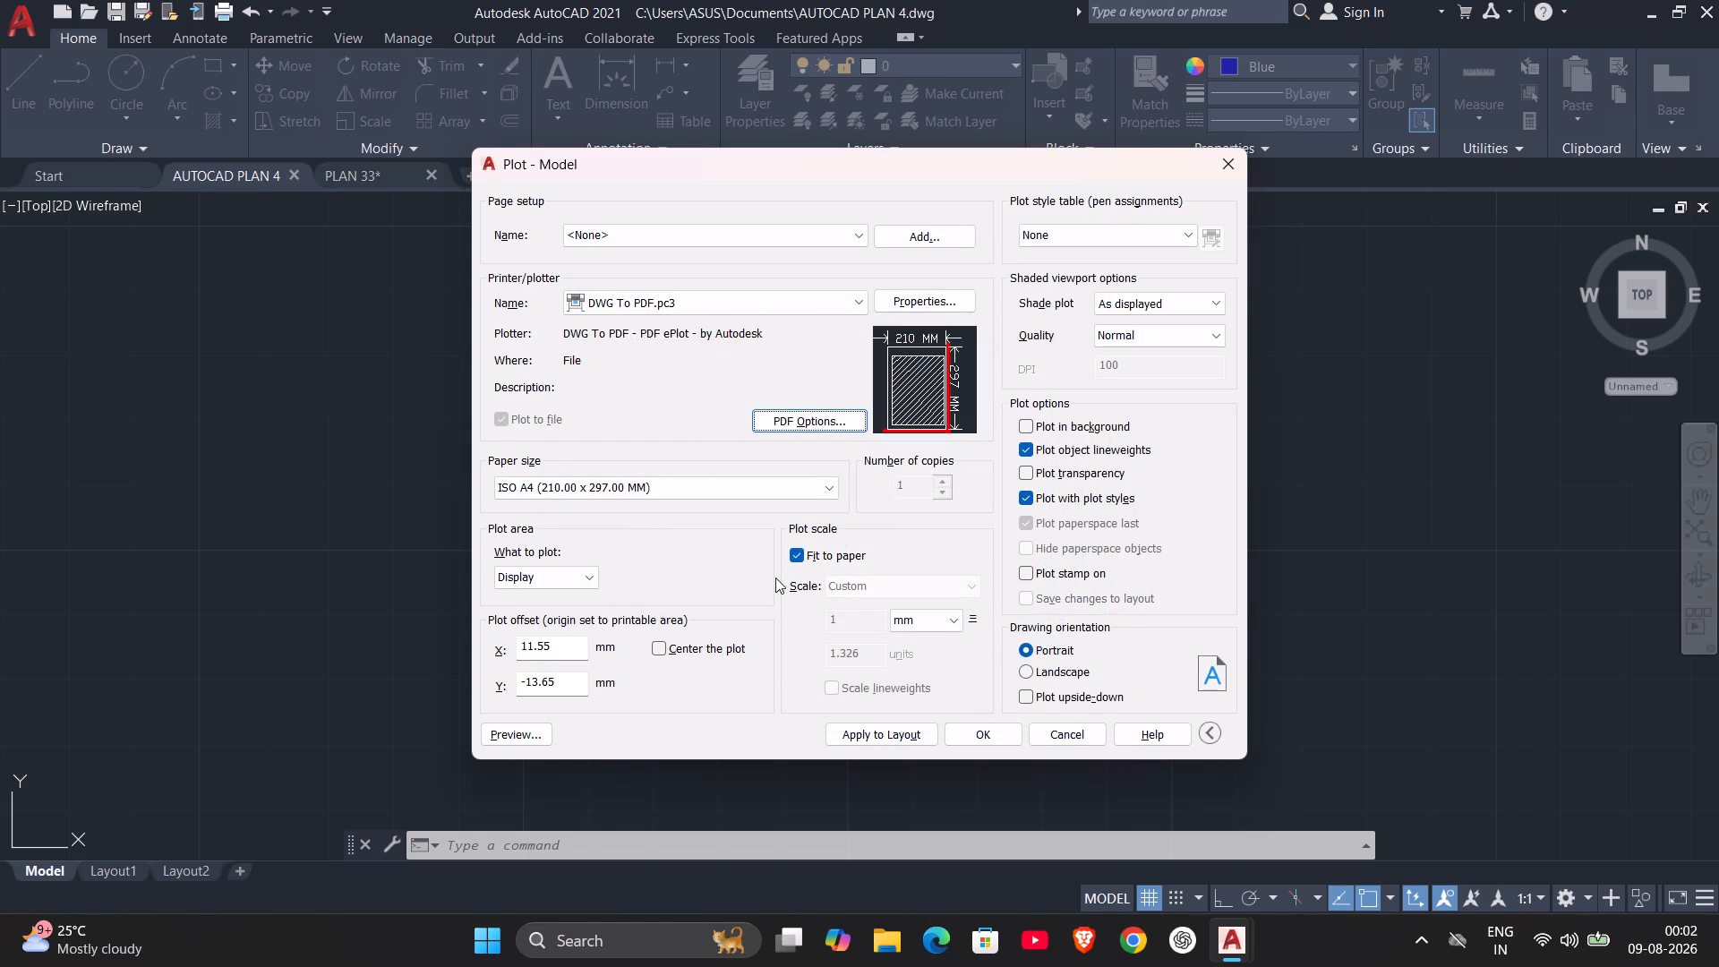
# Set the plot's paper size to ISO A1 (841.00 x 594.00 MM) and assign the acad.ctb plot style table to all layouts.
pyautogui.click(743, 488)
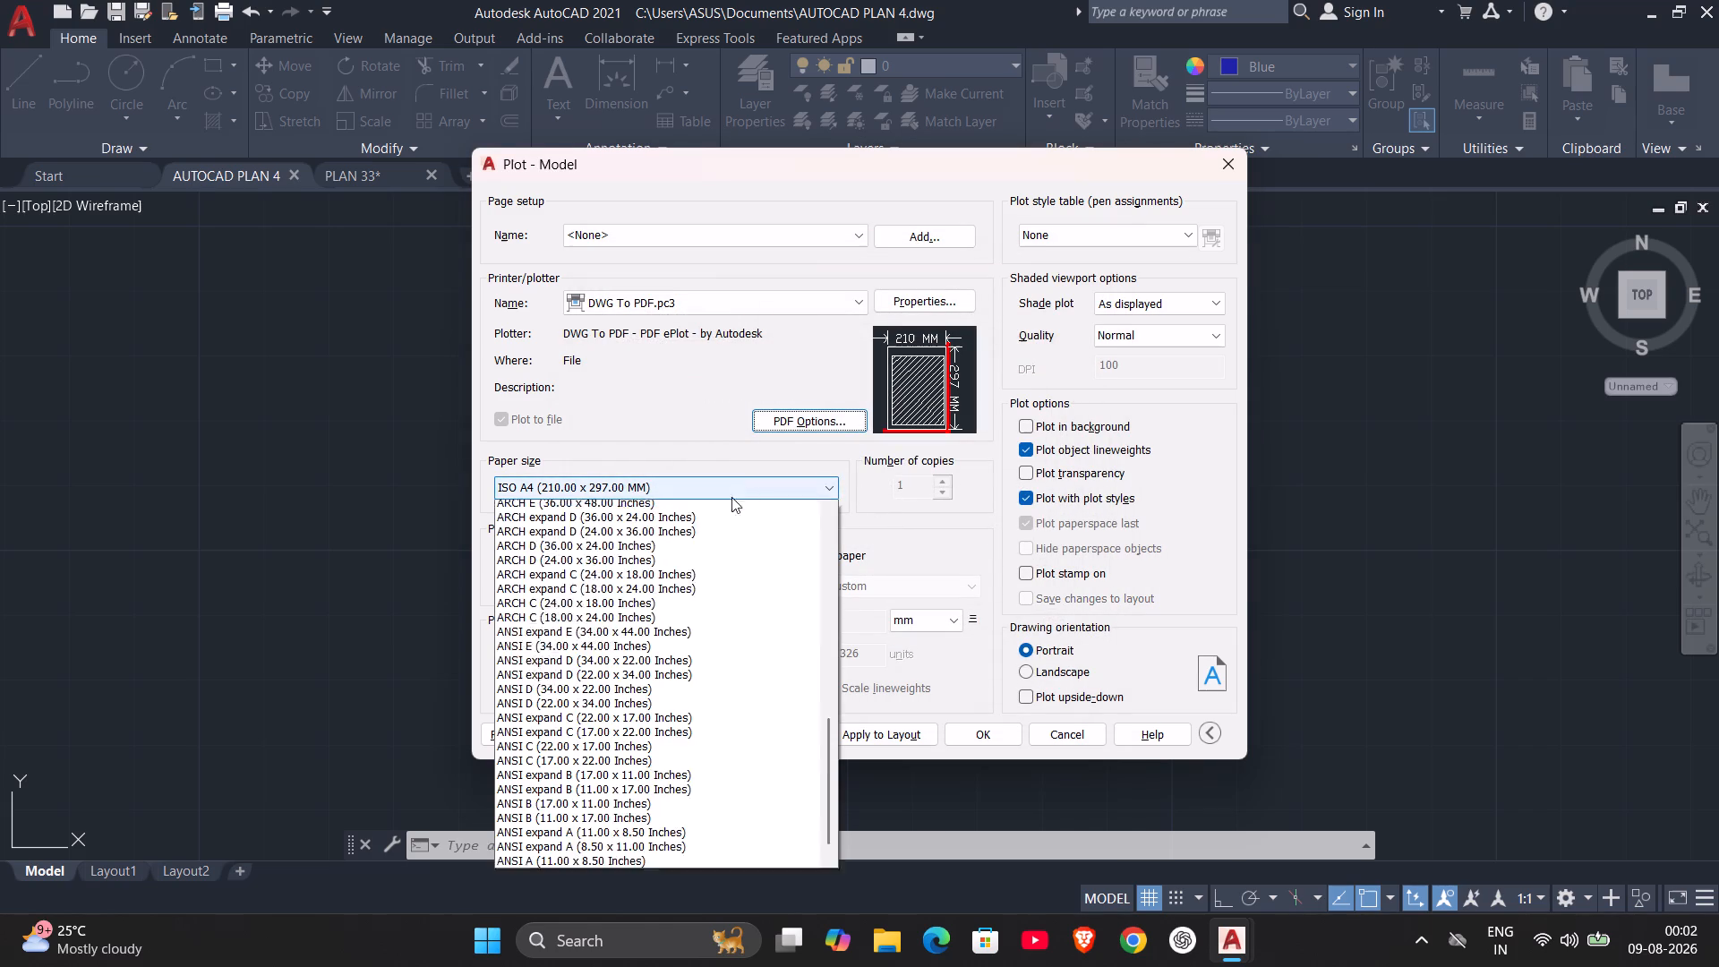
pyautogui.scroll(6, 632, 543)
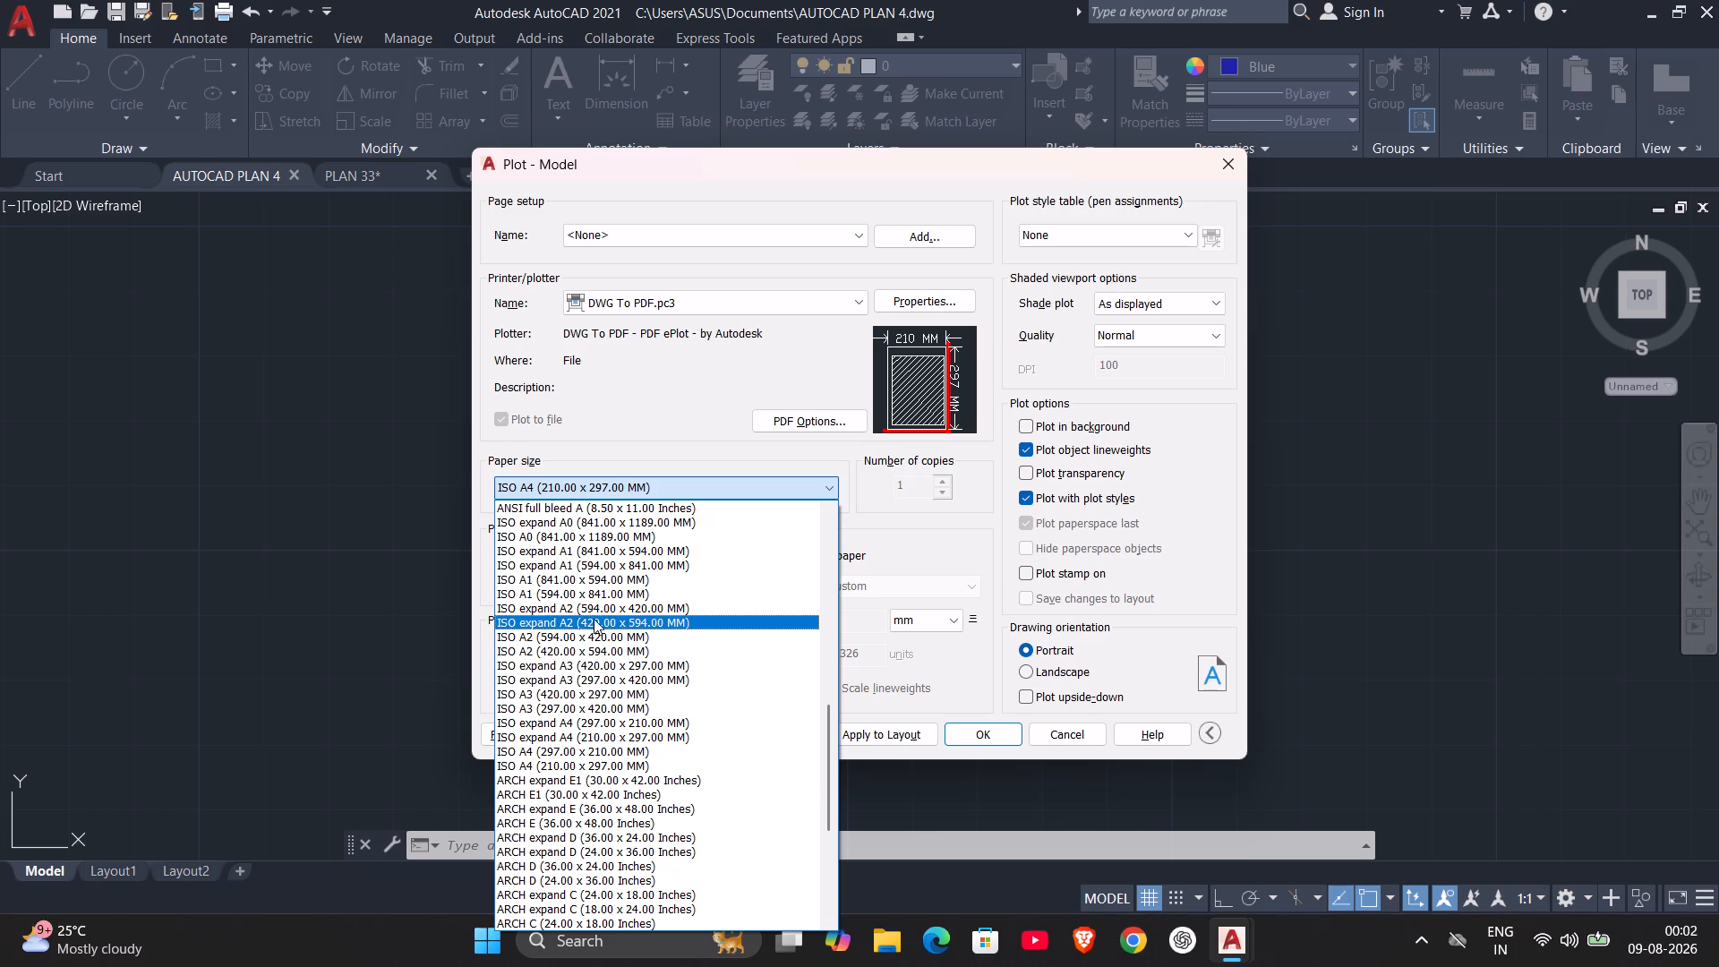
pyautogui.click(603, 577)
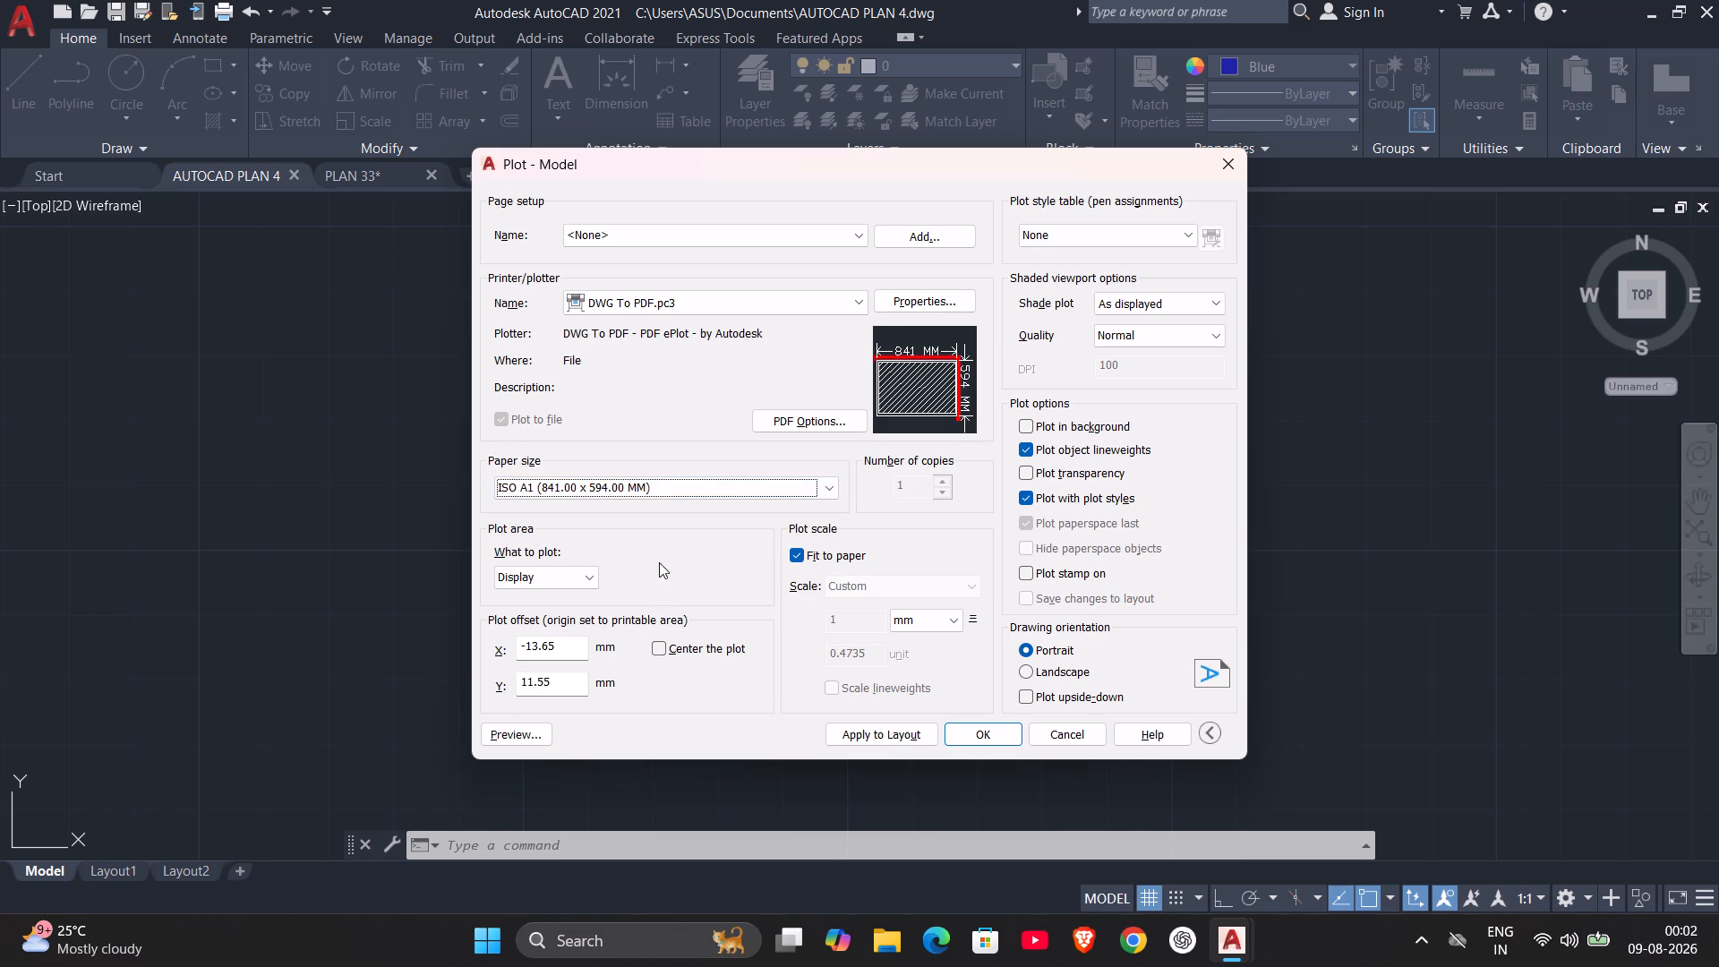
pyautogui.click(1137, 236)
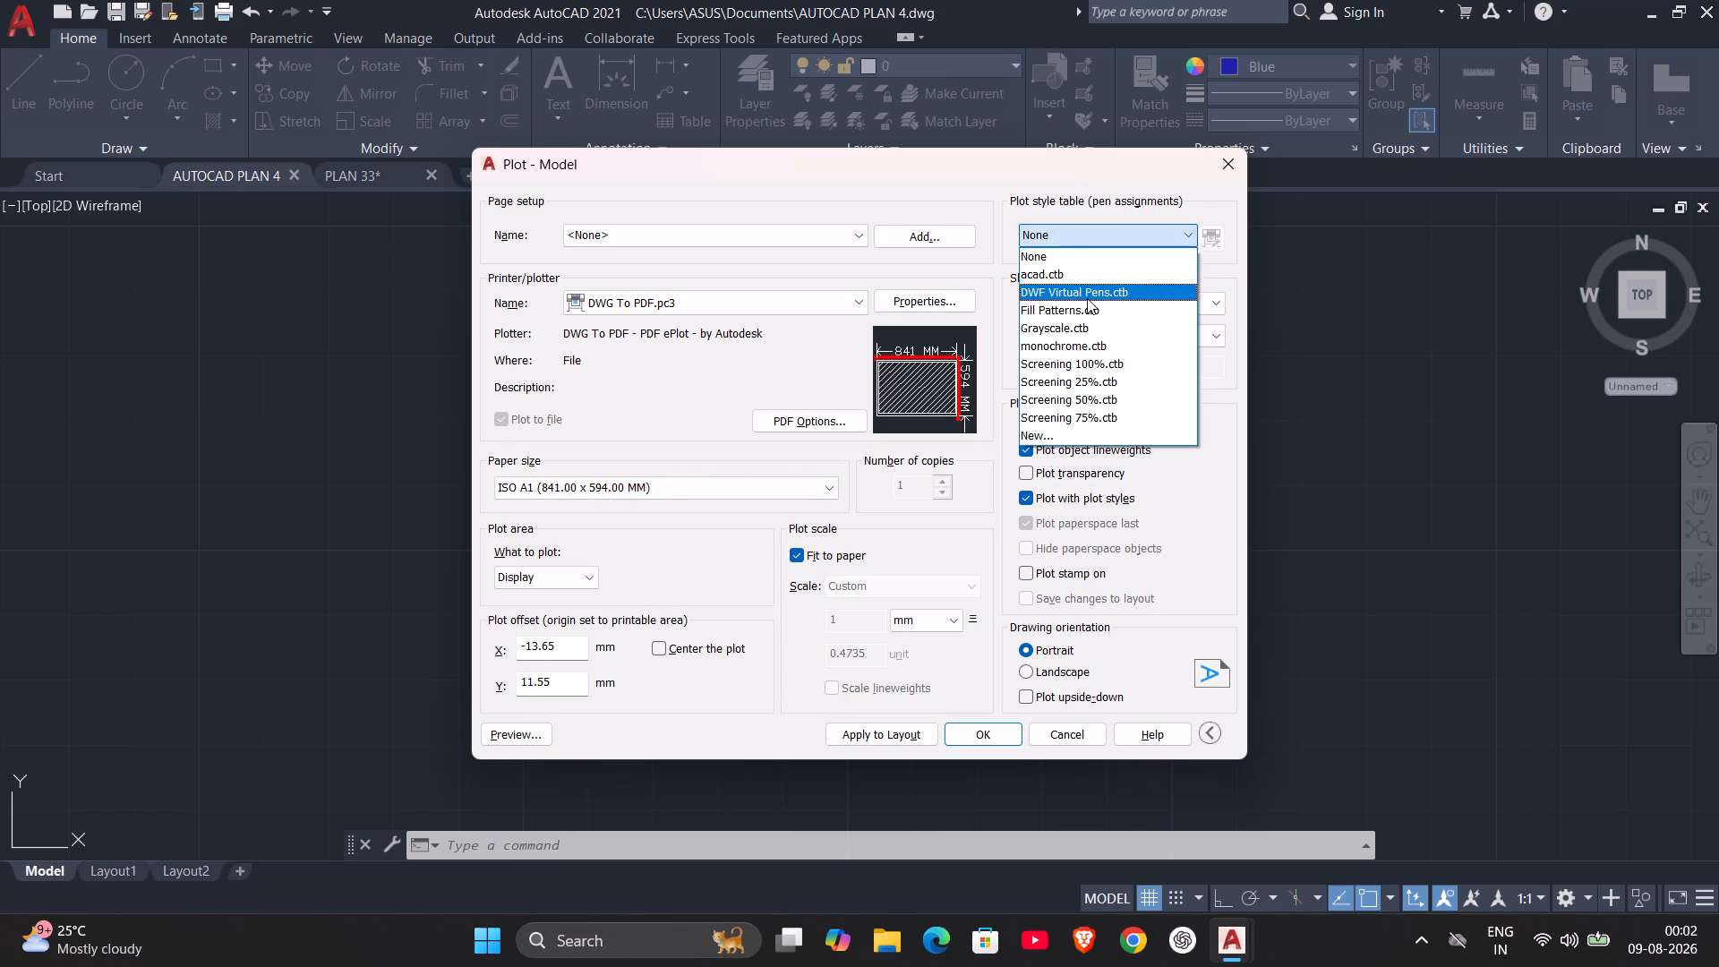
pyautogui.click(1060, 278)
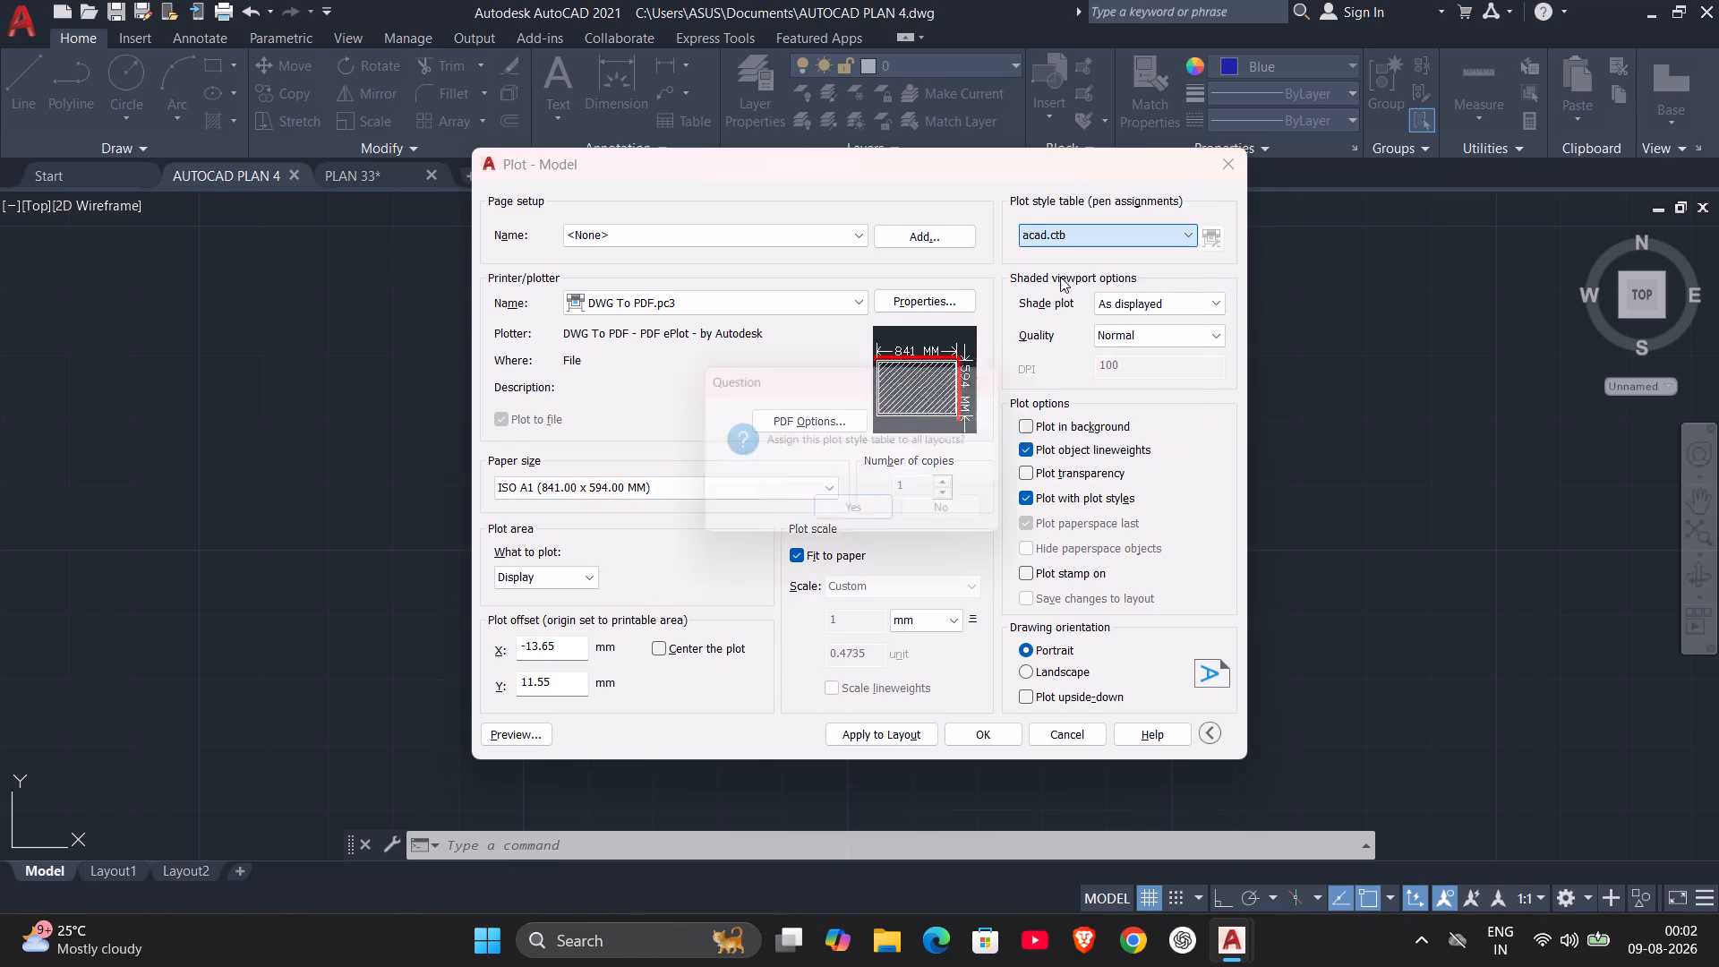
pyautogui.click(830, 521)
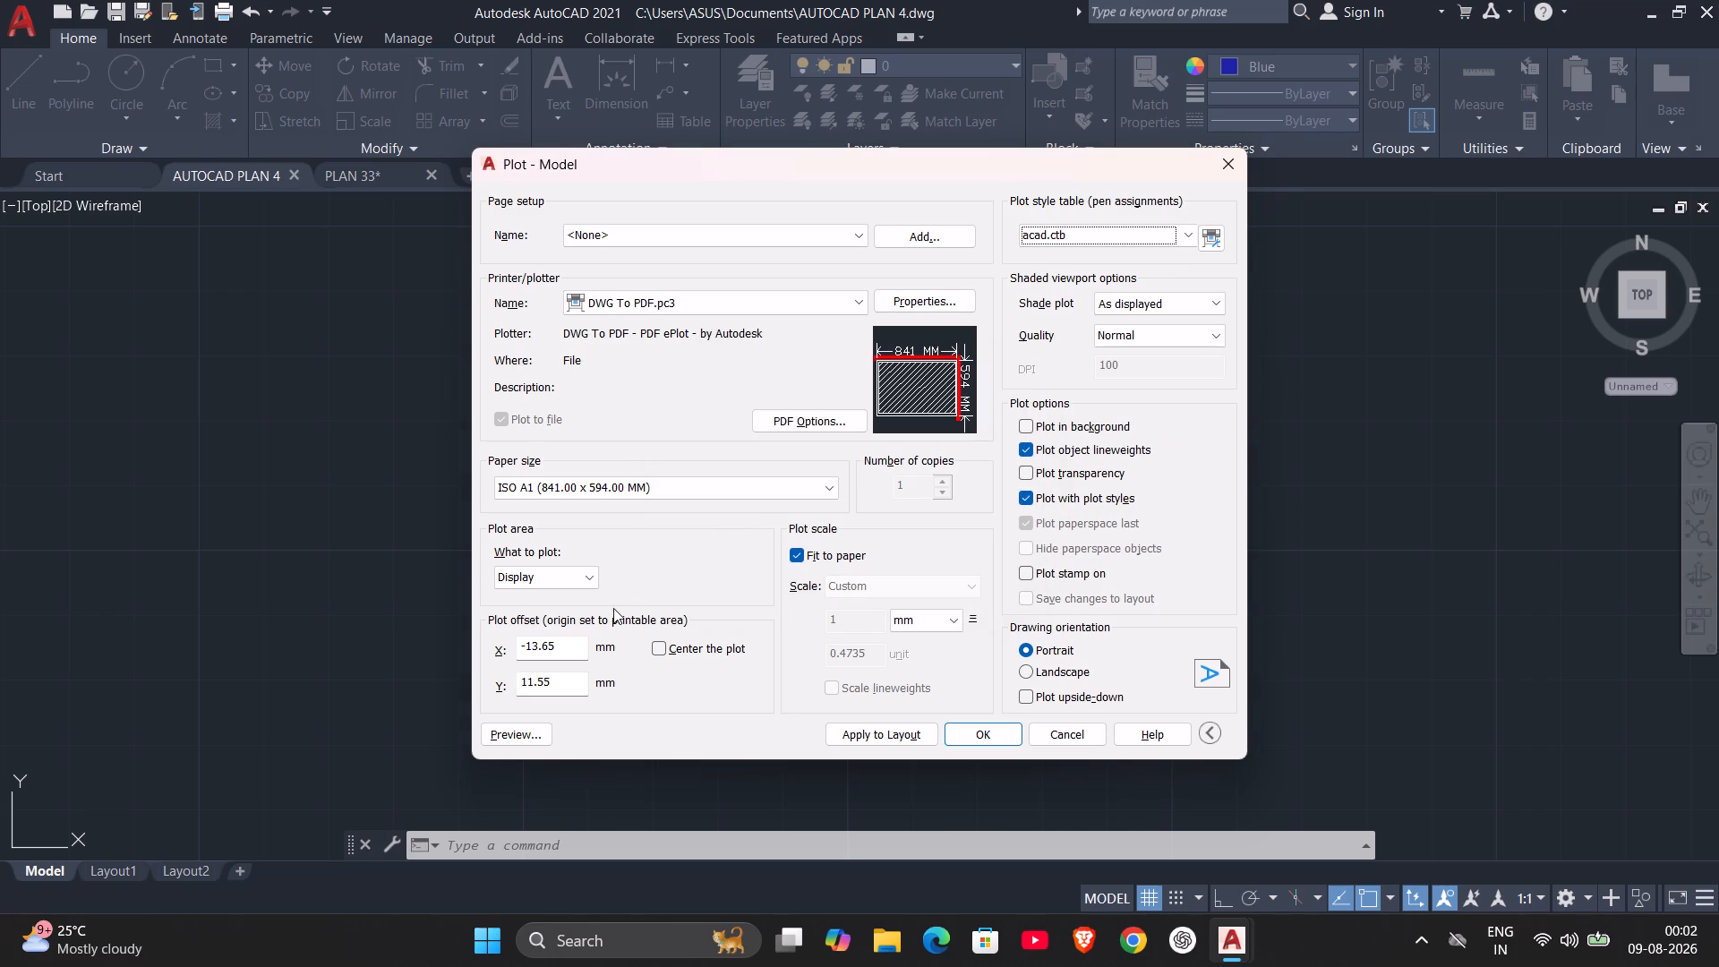
# Center the plot and define its area as a window enclosing the whole house plan and red border with some margin.
pyautogui.click(665, 646)
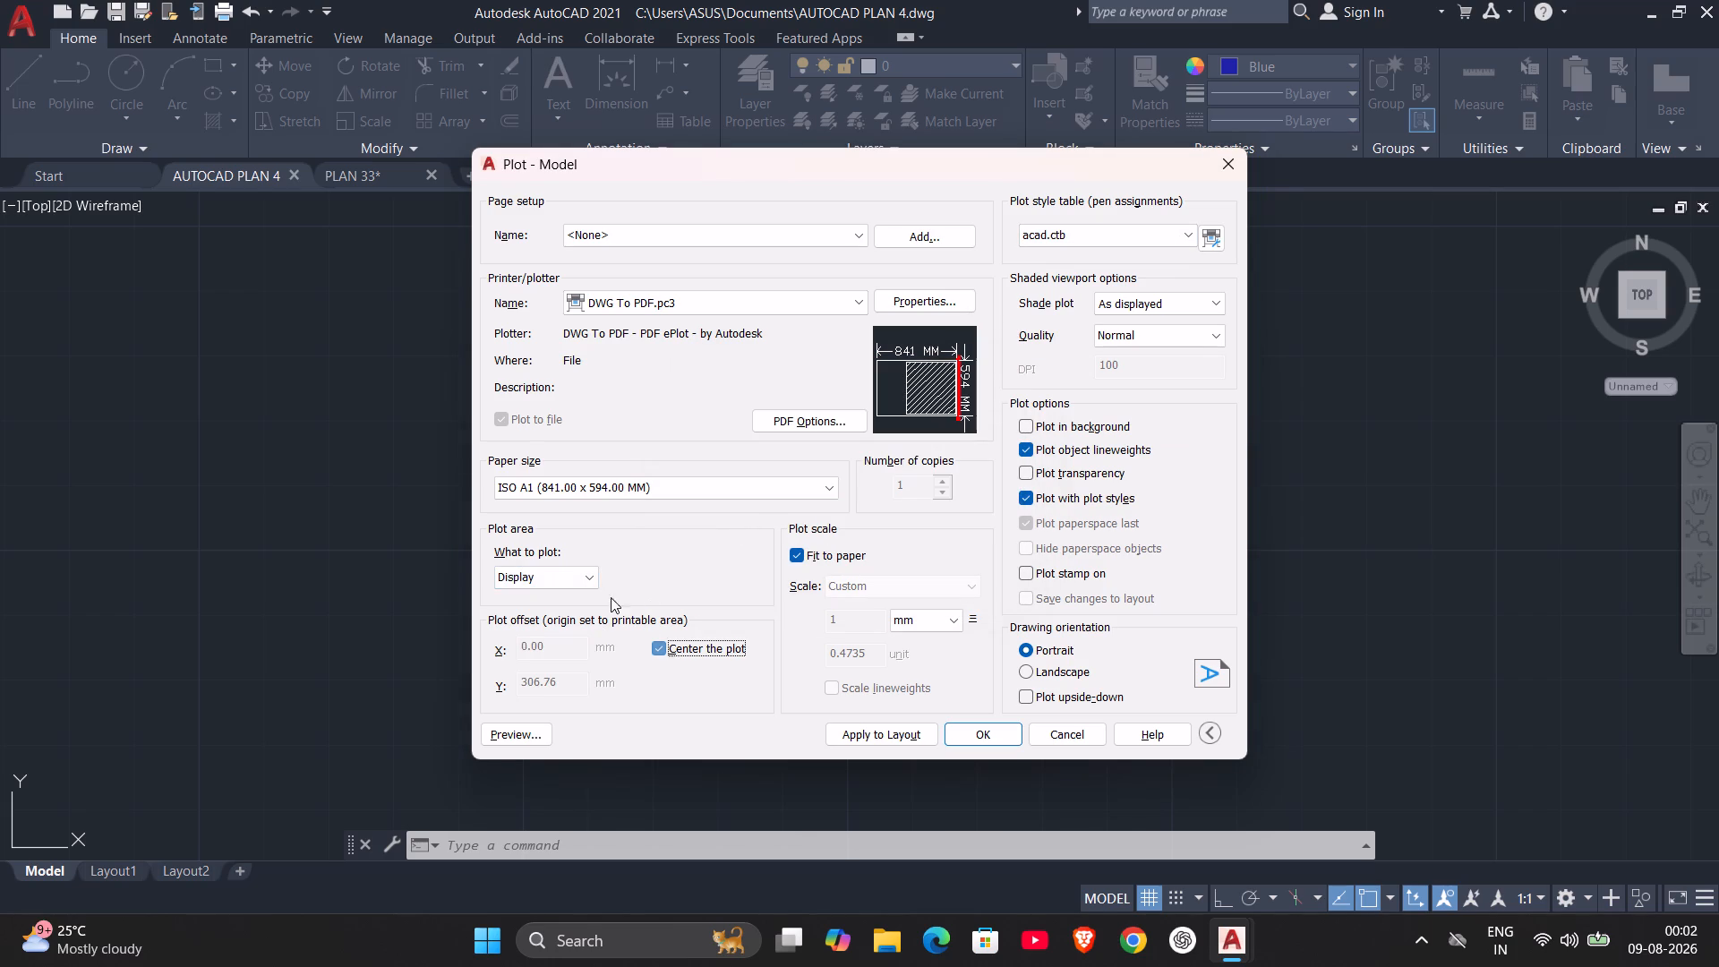
pyautogui.click(584, 571)
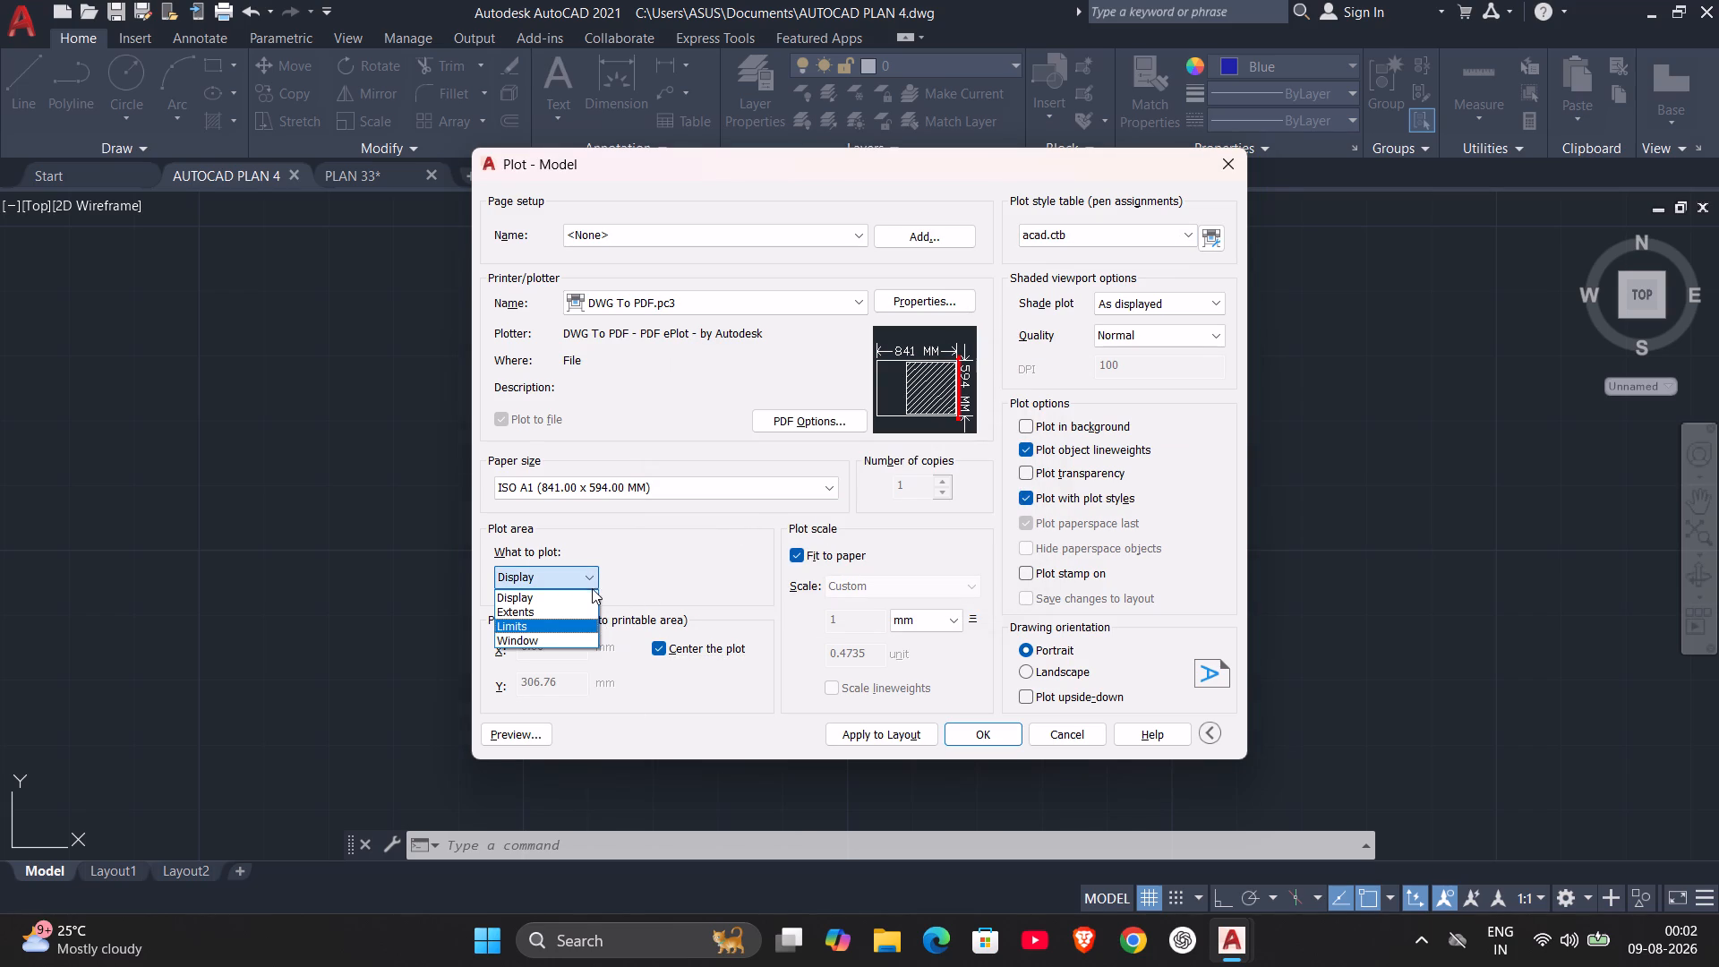
pyautogui.click(584, 637)
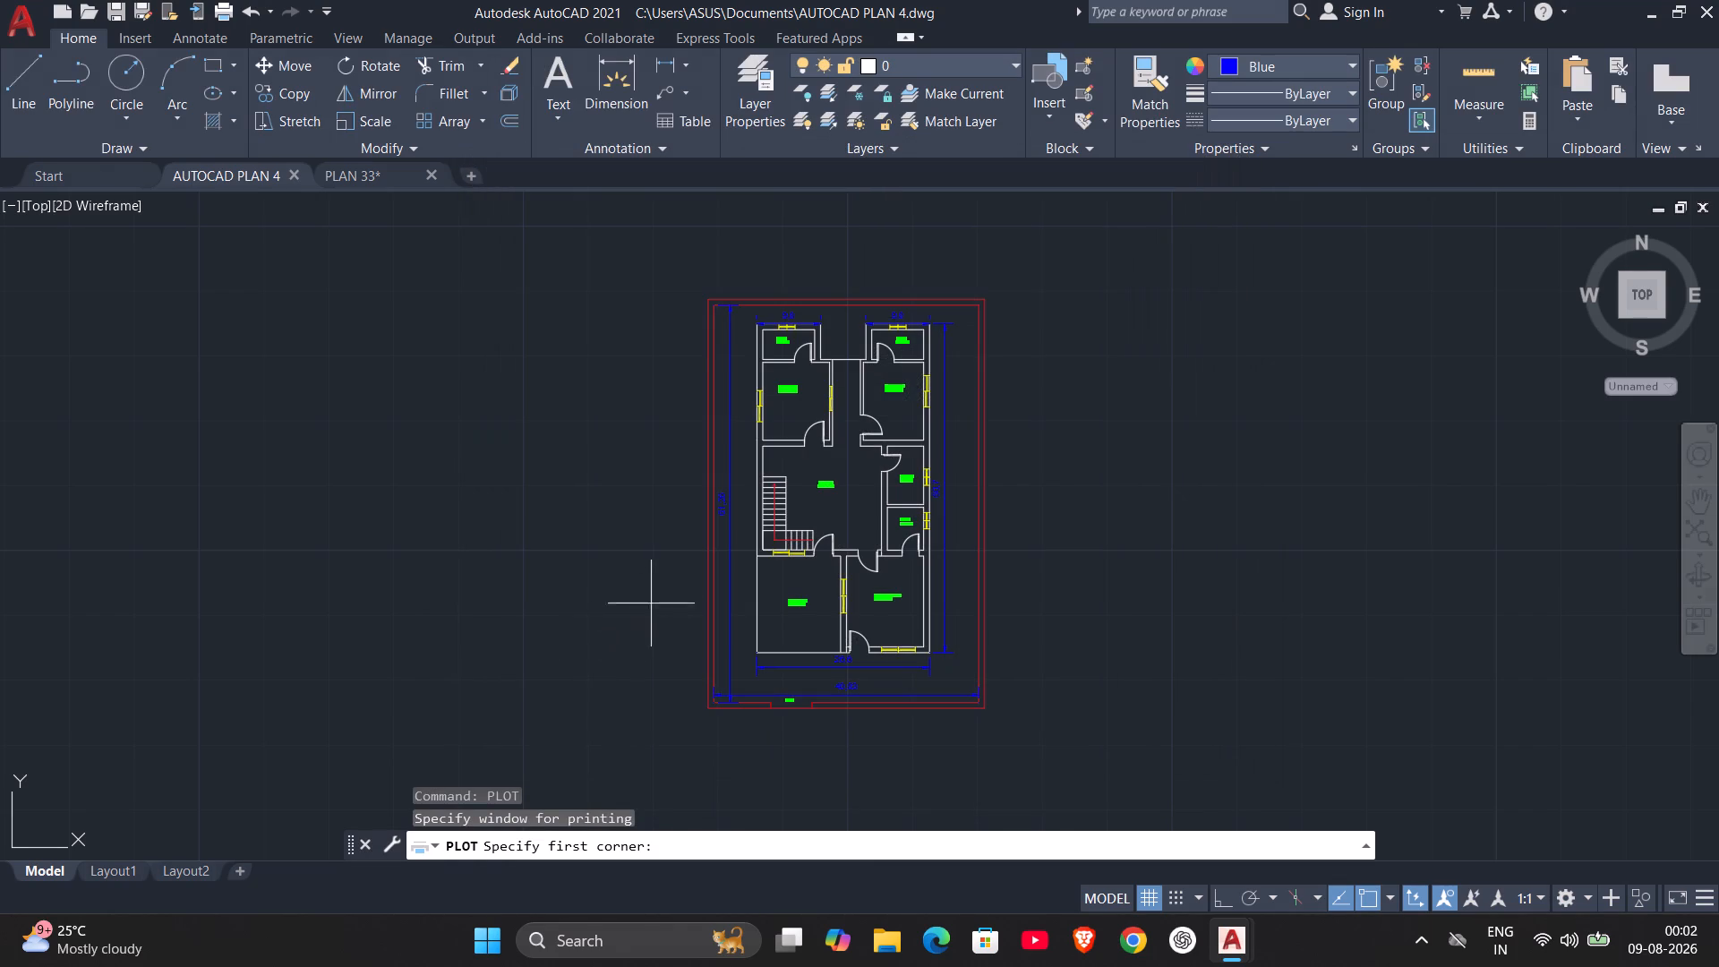
pyautogui.click(645, 267)
pyautogui.click(1058, 764)
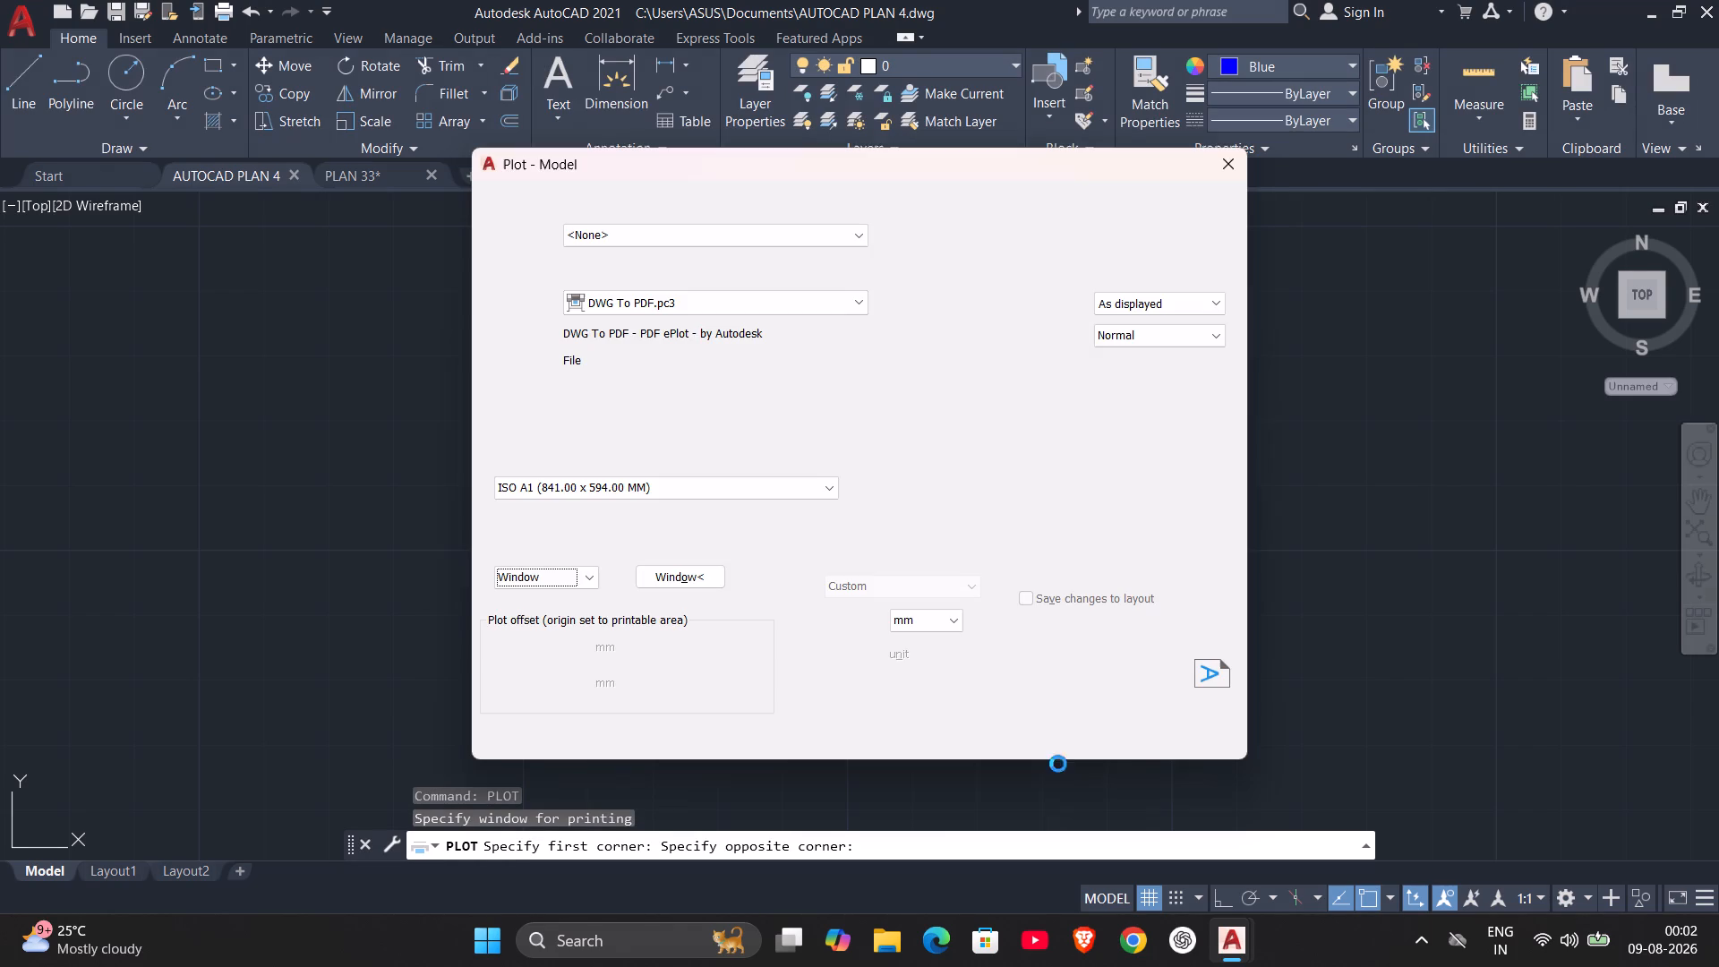
# Preview the plot, leave the preview, and output the PDF as AUTOCAD PLAN 4-Model.pdf in the Documents folder.
pyautogui.click(521, 737)
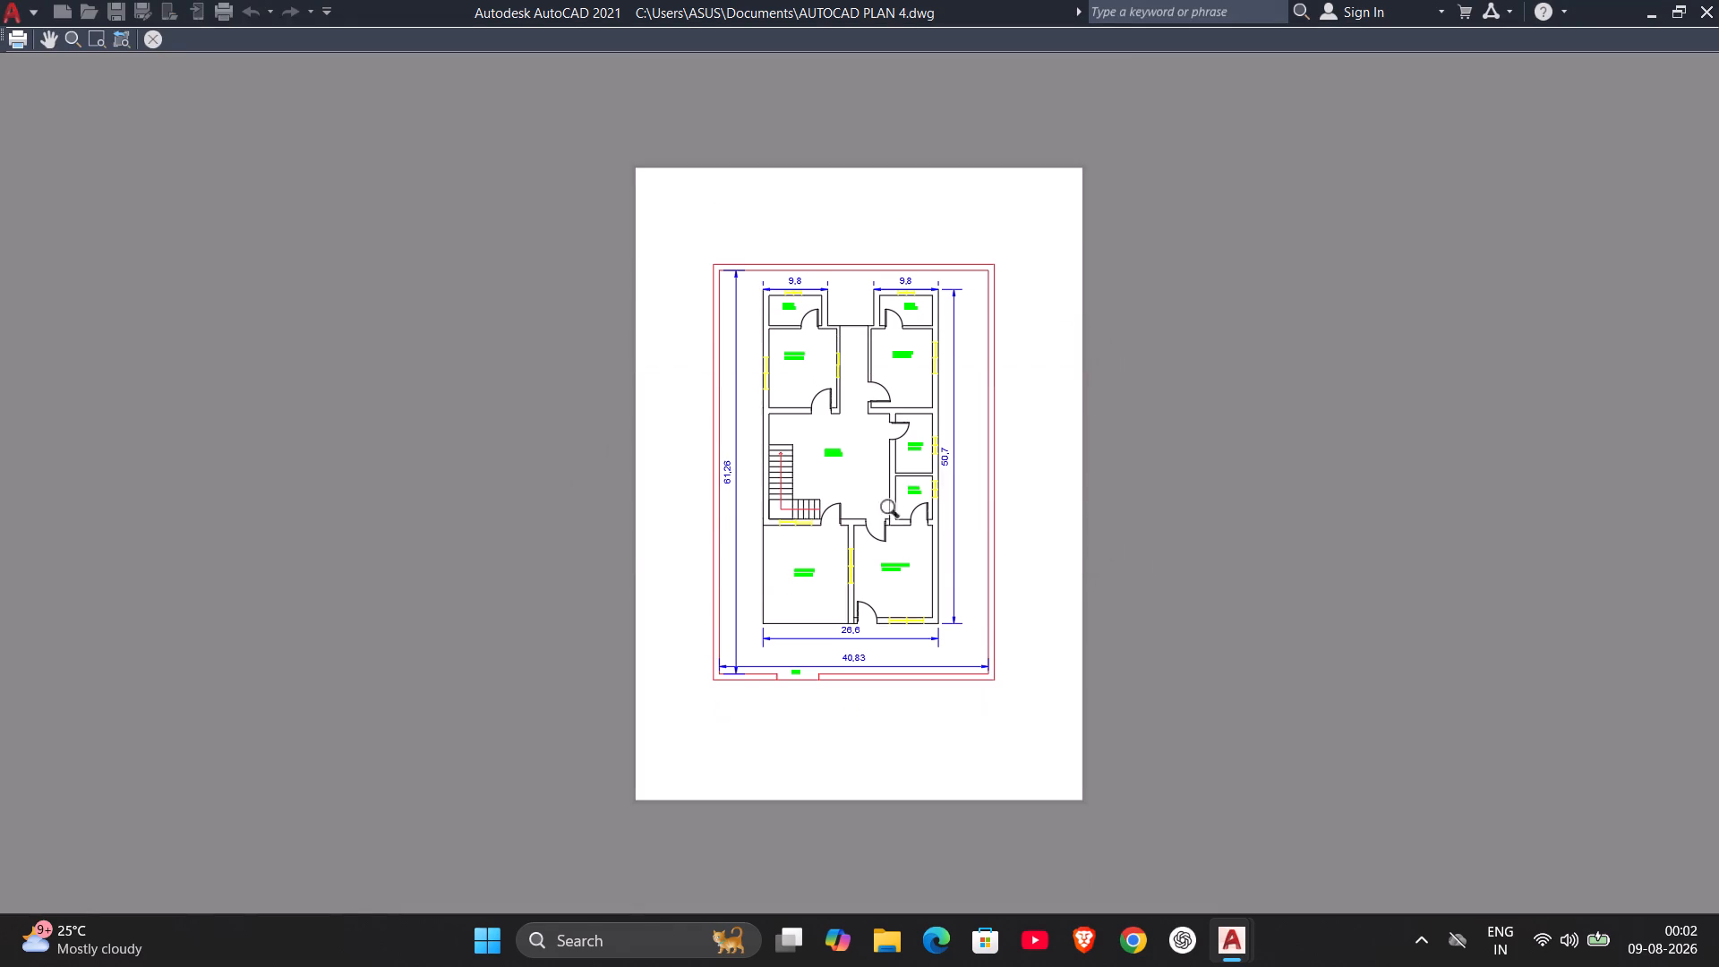
pyautogui.rightClick(846, 581)
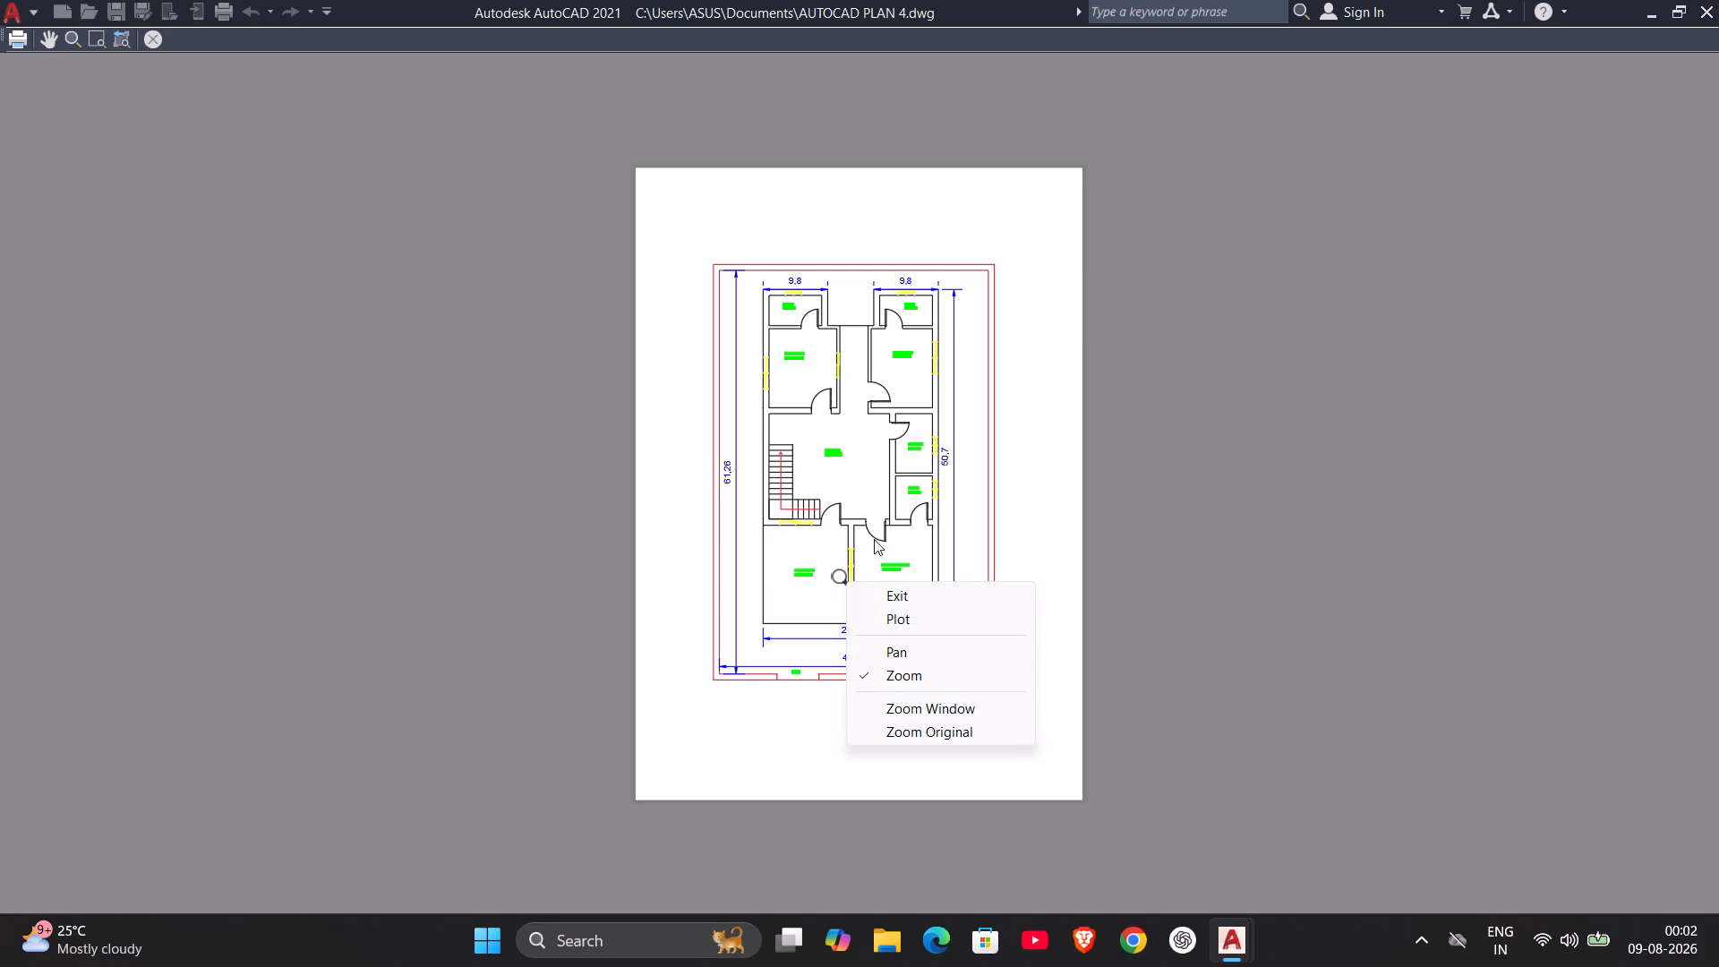
pyautogui.click(955, 597)
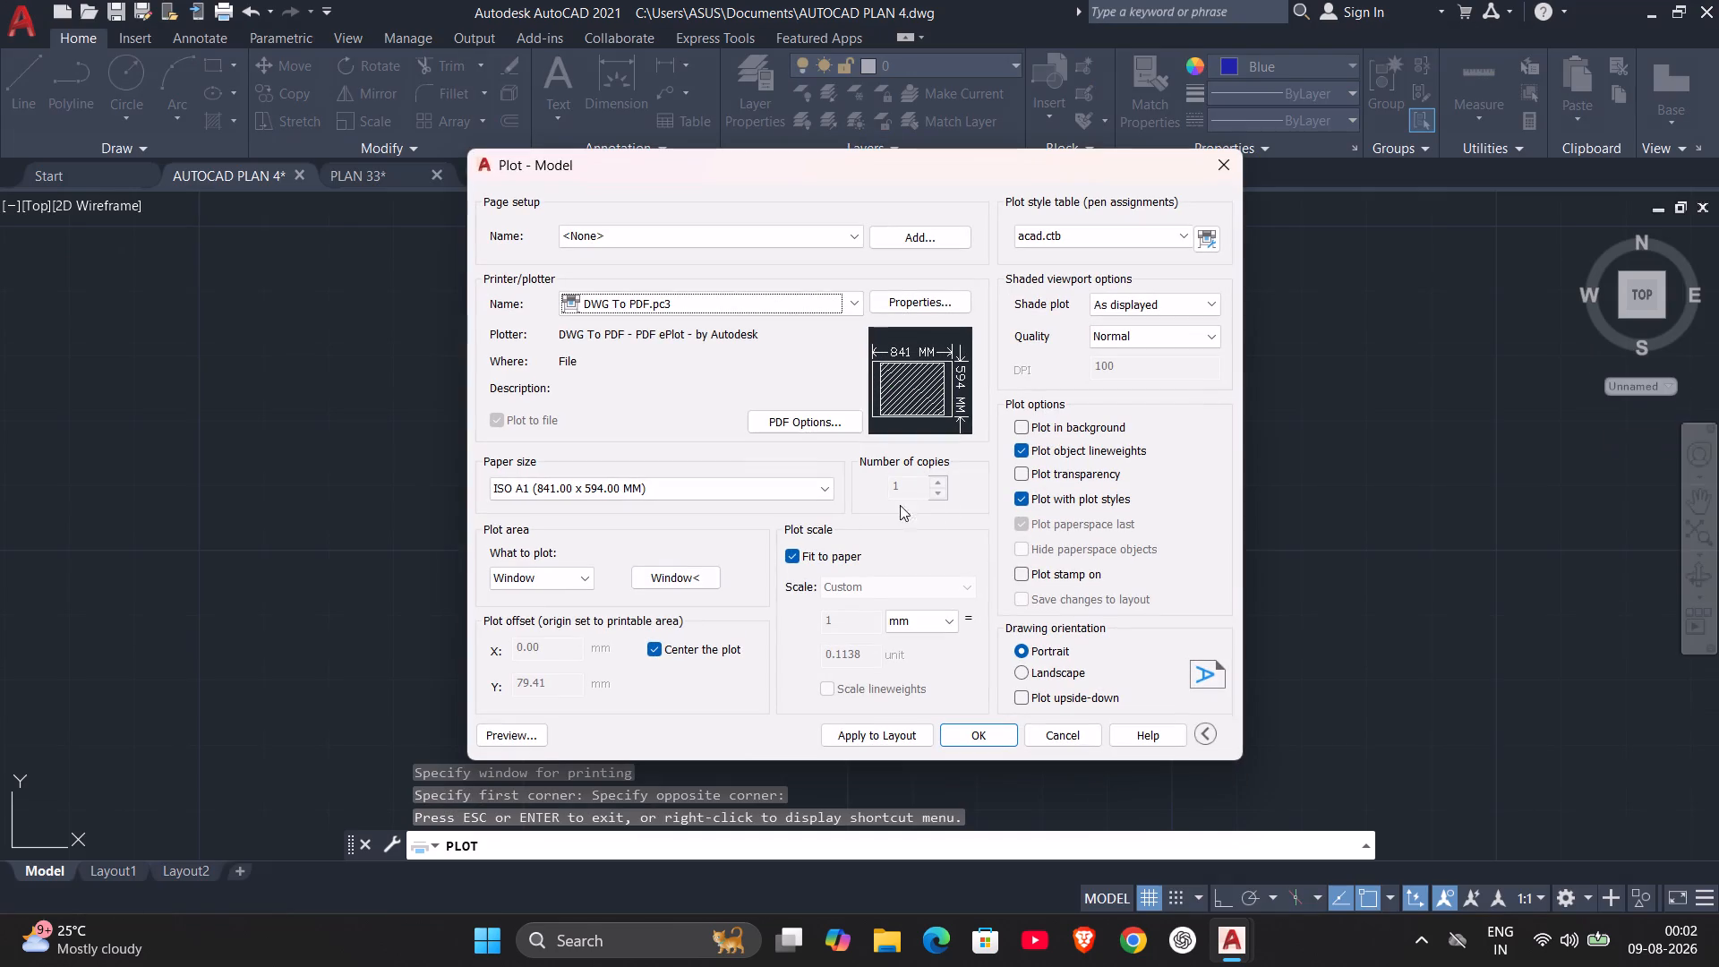
pyautogui.click(996, 732)
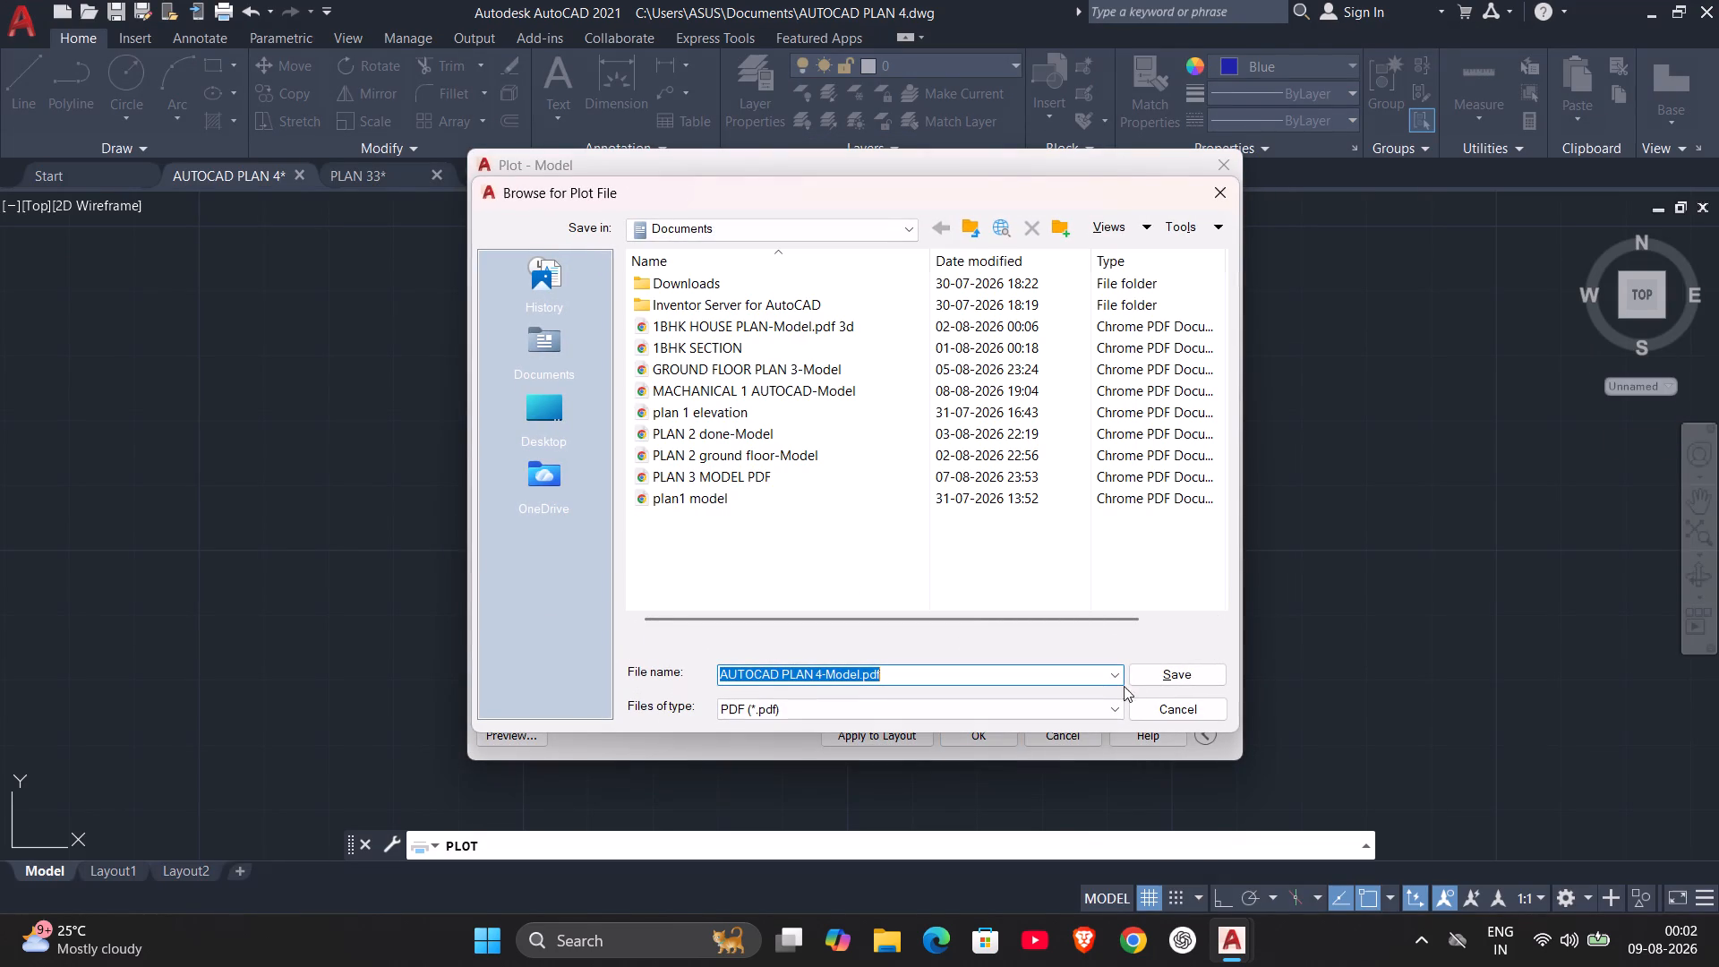
pyautogui.click(1188, 669)
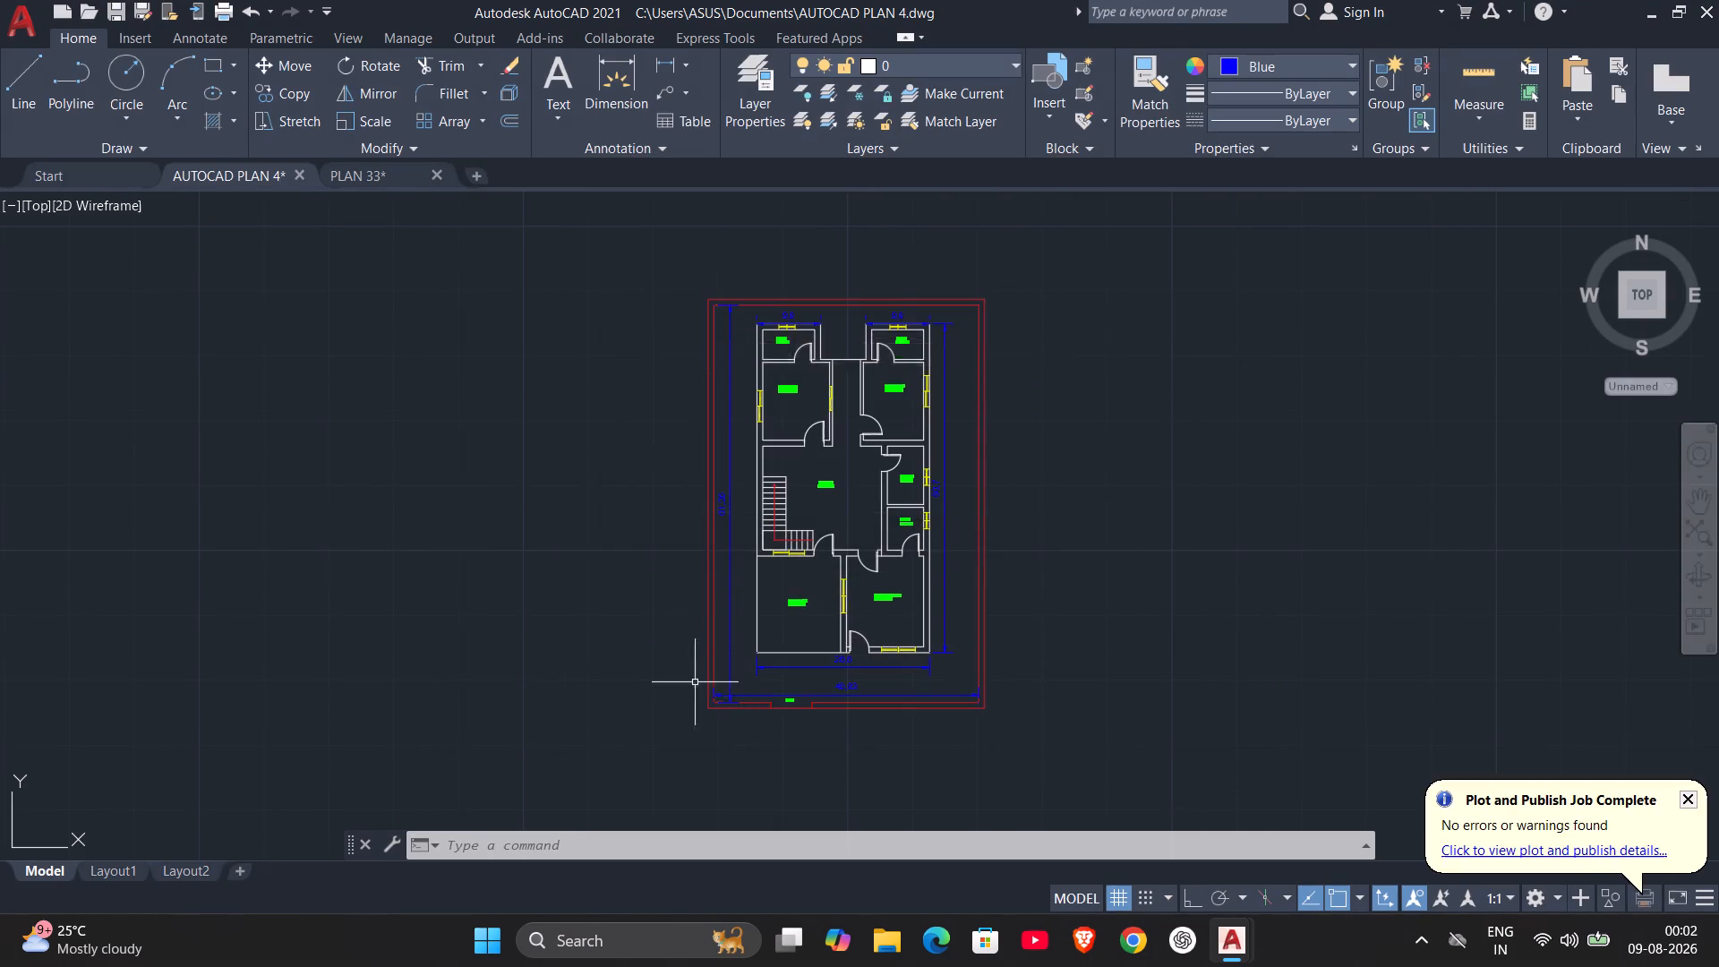
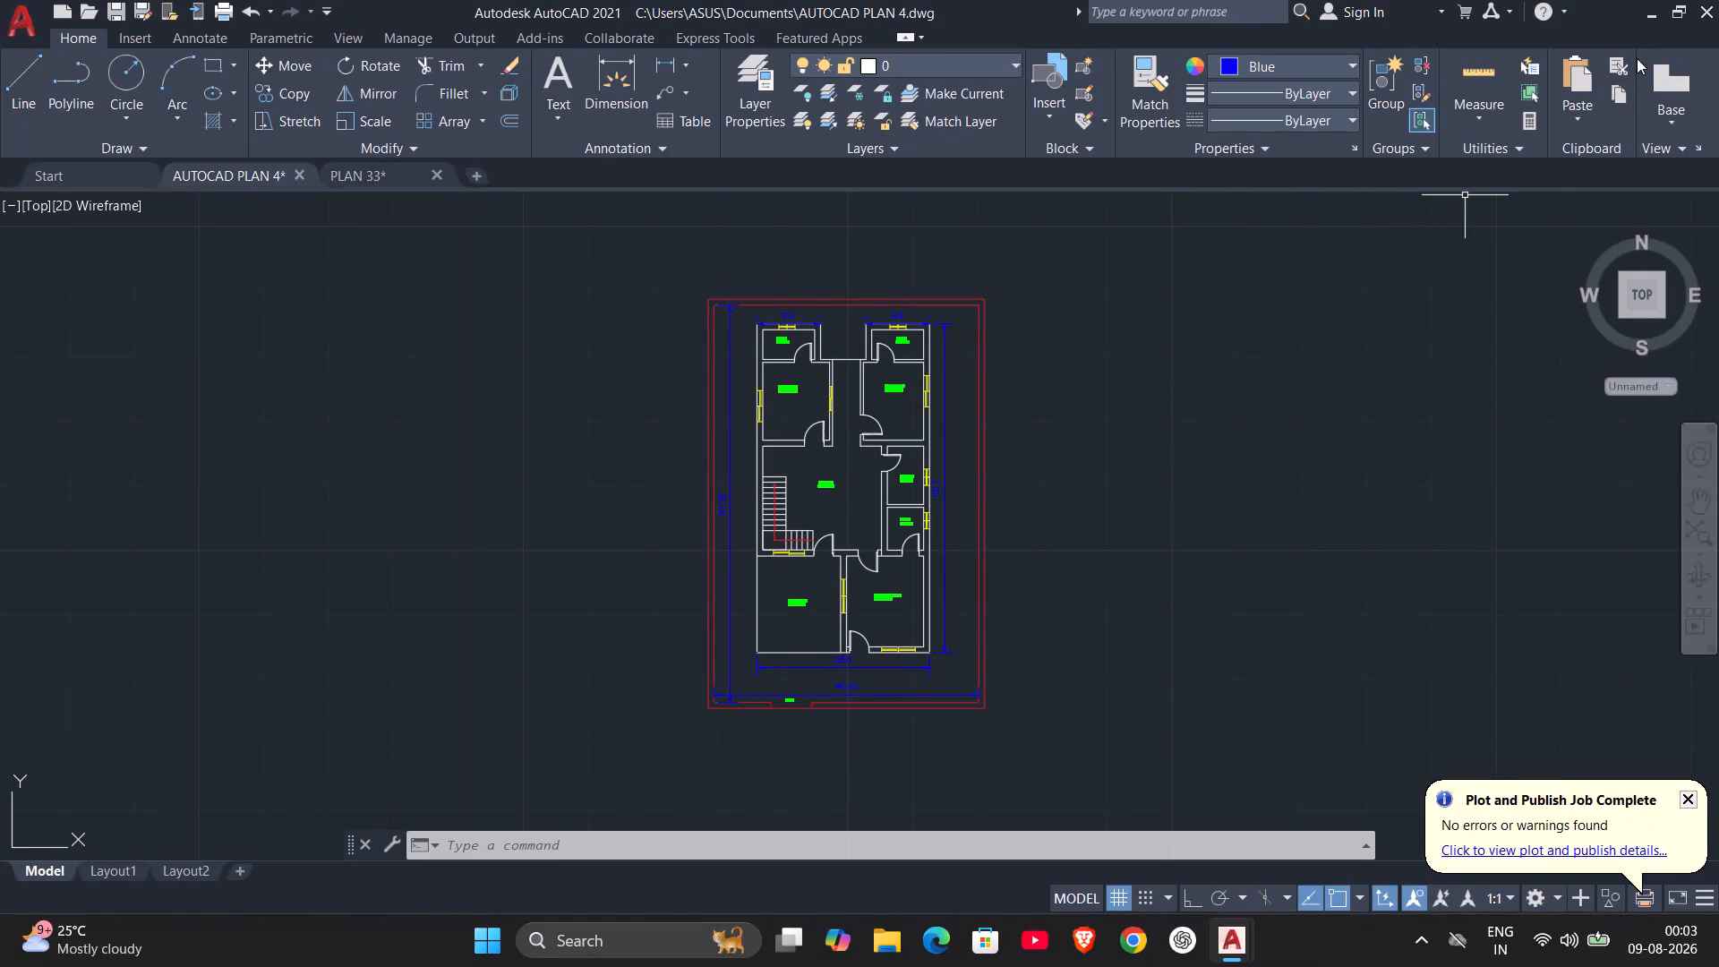
# Close AutoCAD, saving the changes to both AUTOCAD PLAN 4.dwg and PLAN 33.dwg.
pyautogui.click(1695, 5)
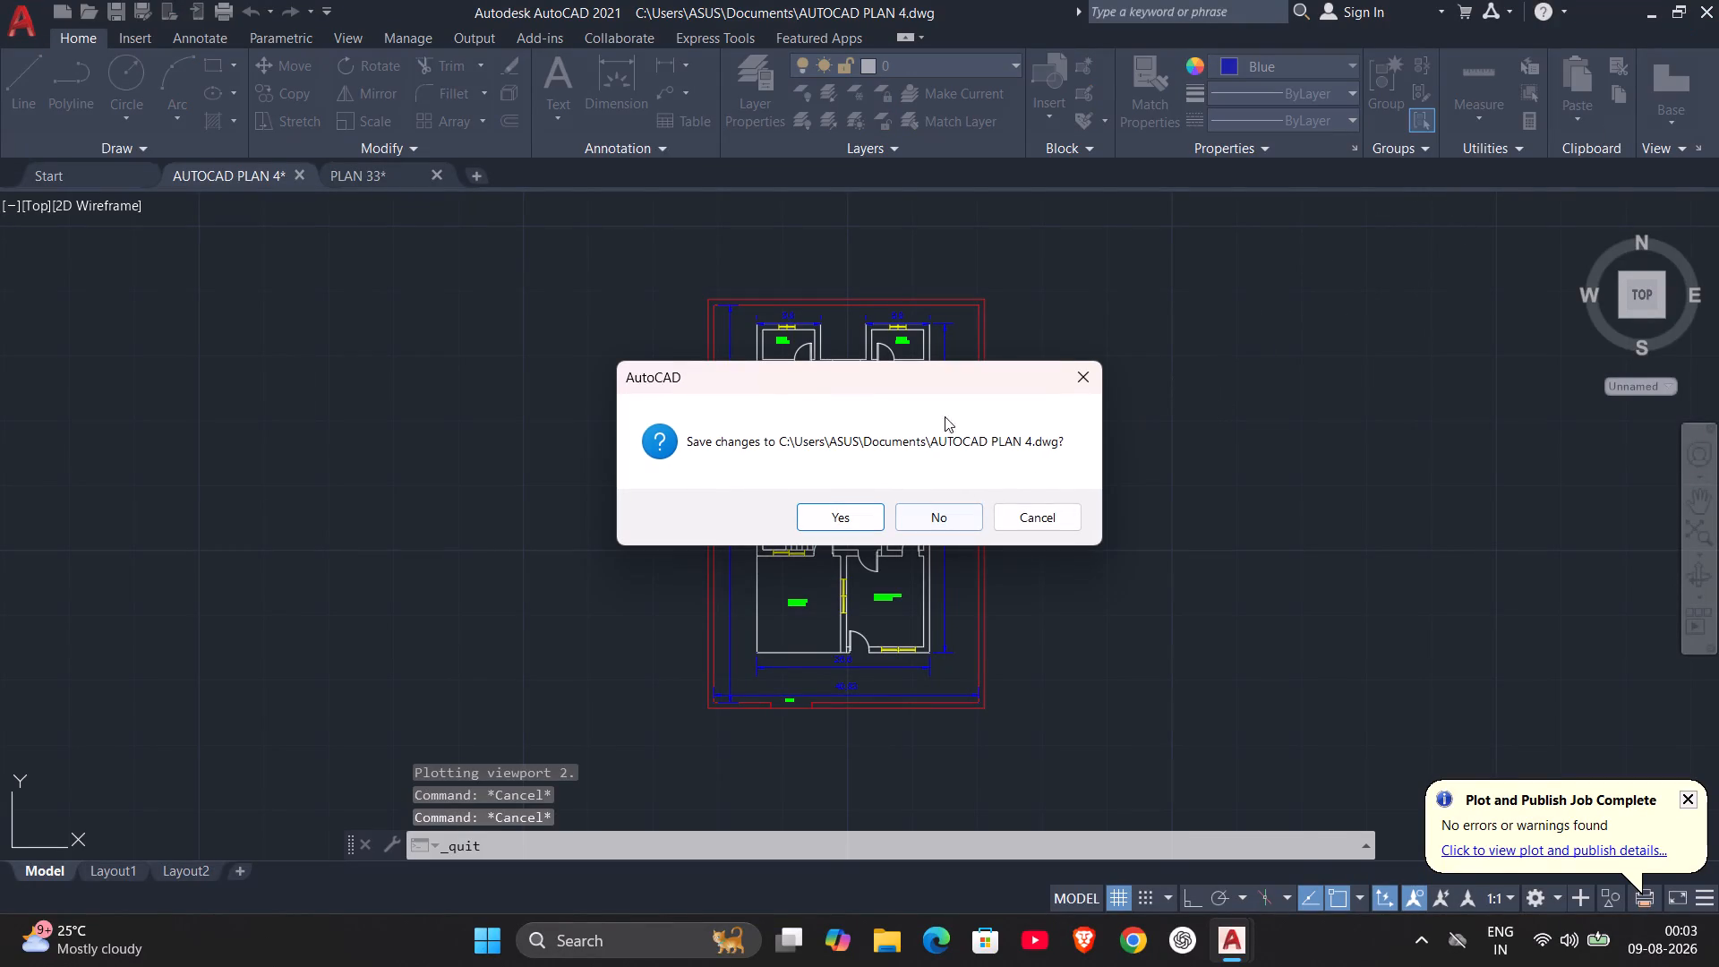
pyautogui.click(845, 519)
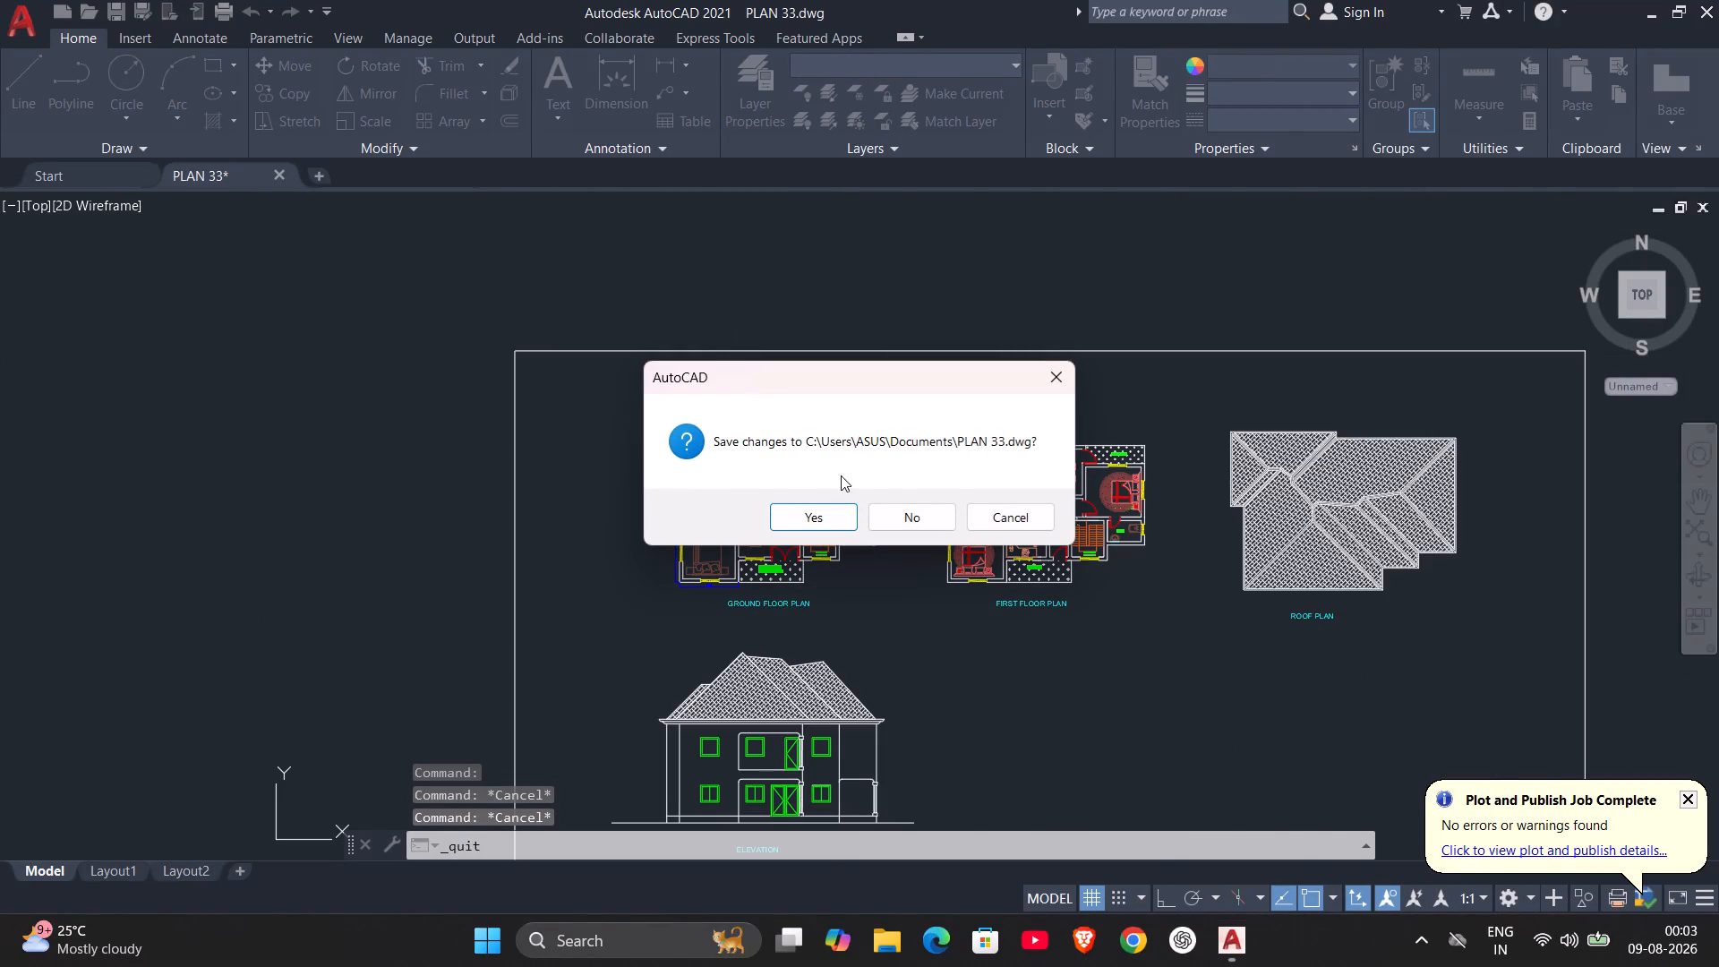
pyautogui.click(806, 512)
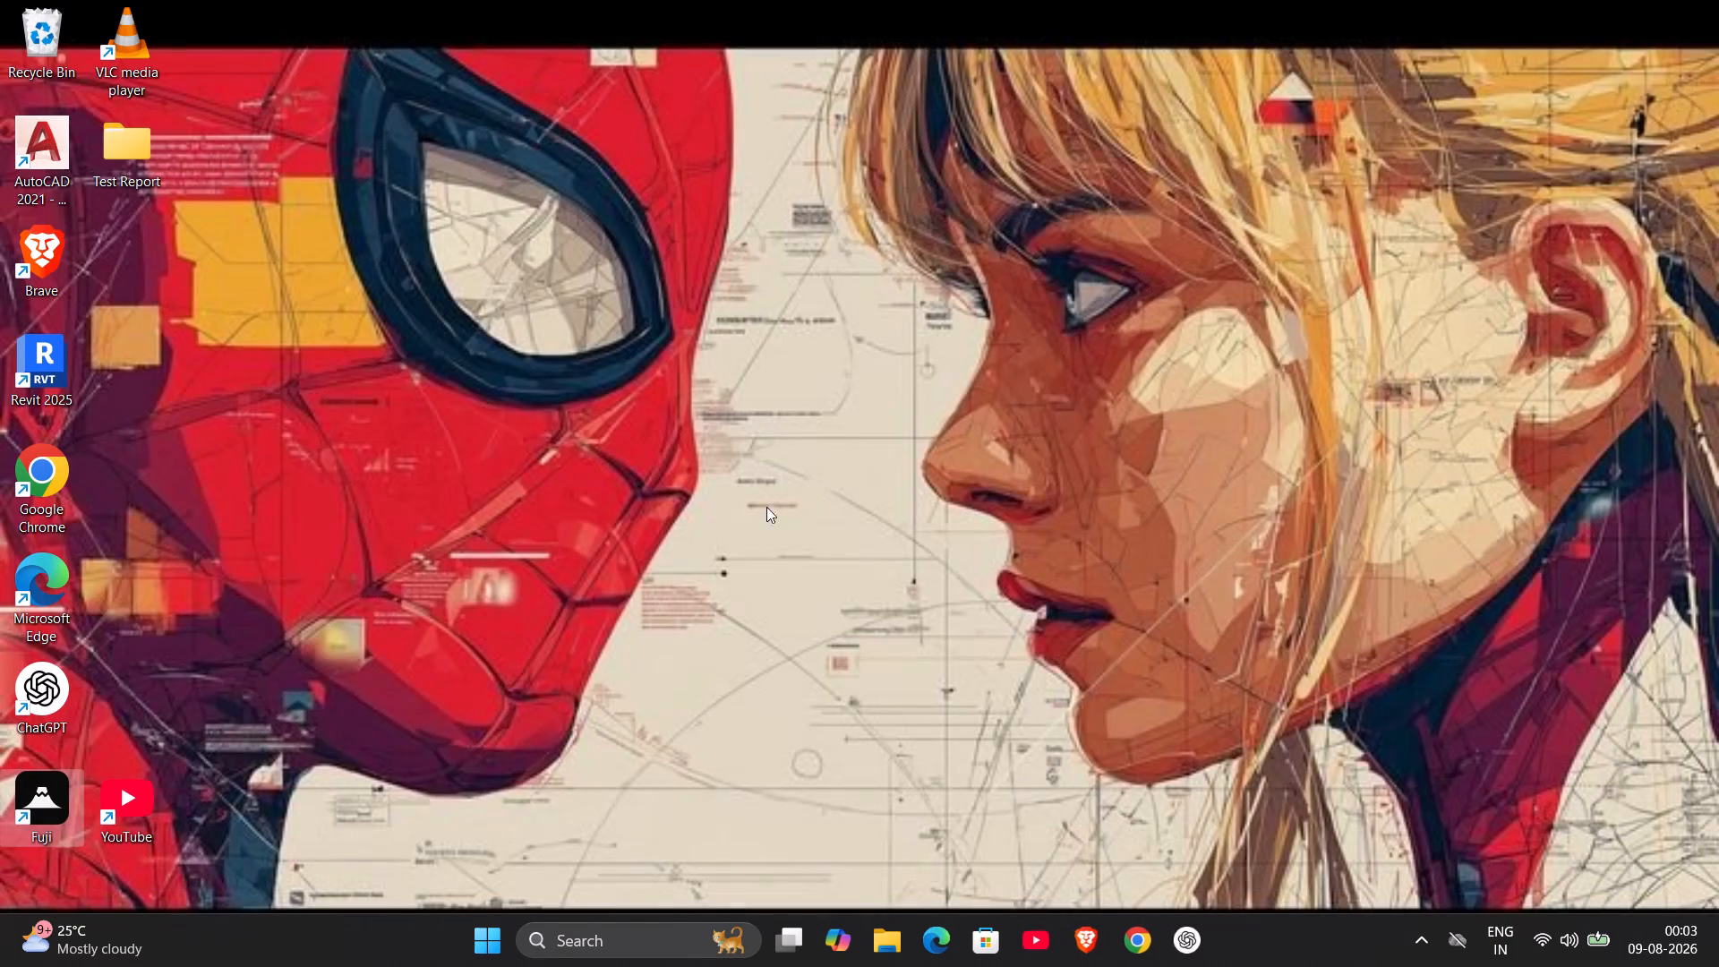
# Launch the Fuji app from the desktop.
pyautogui.doubleClick(28, 787)
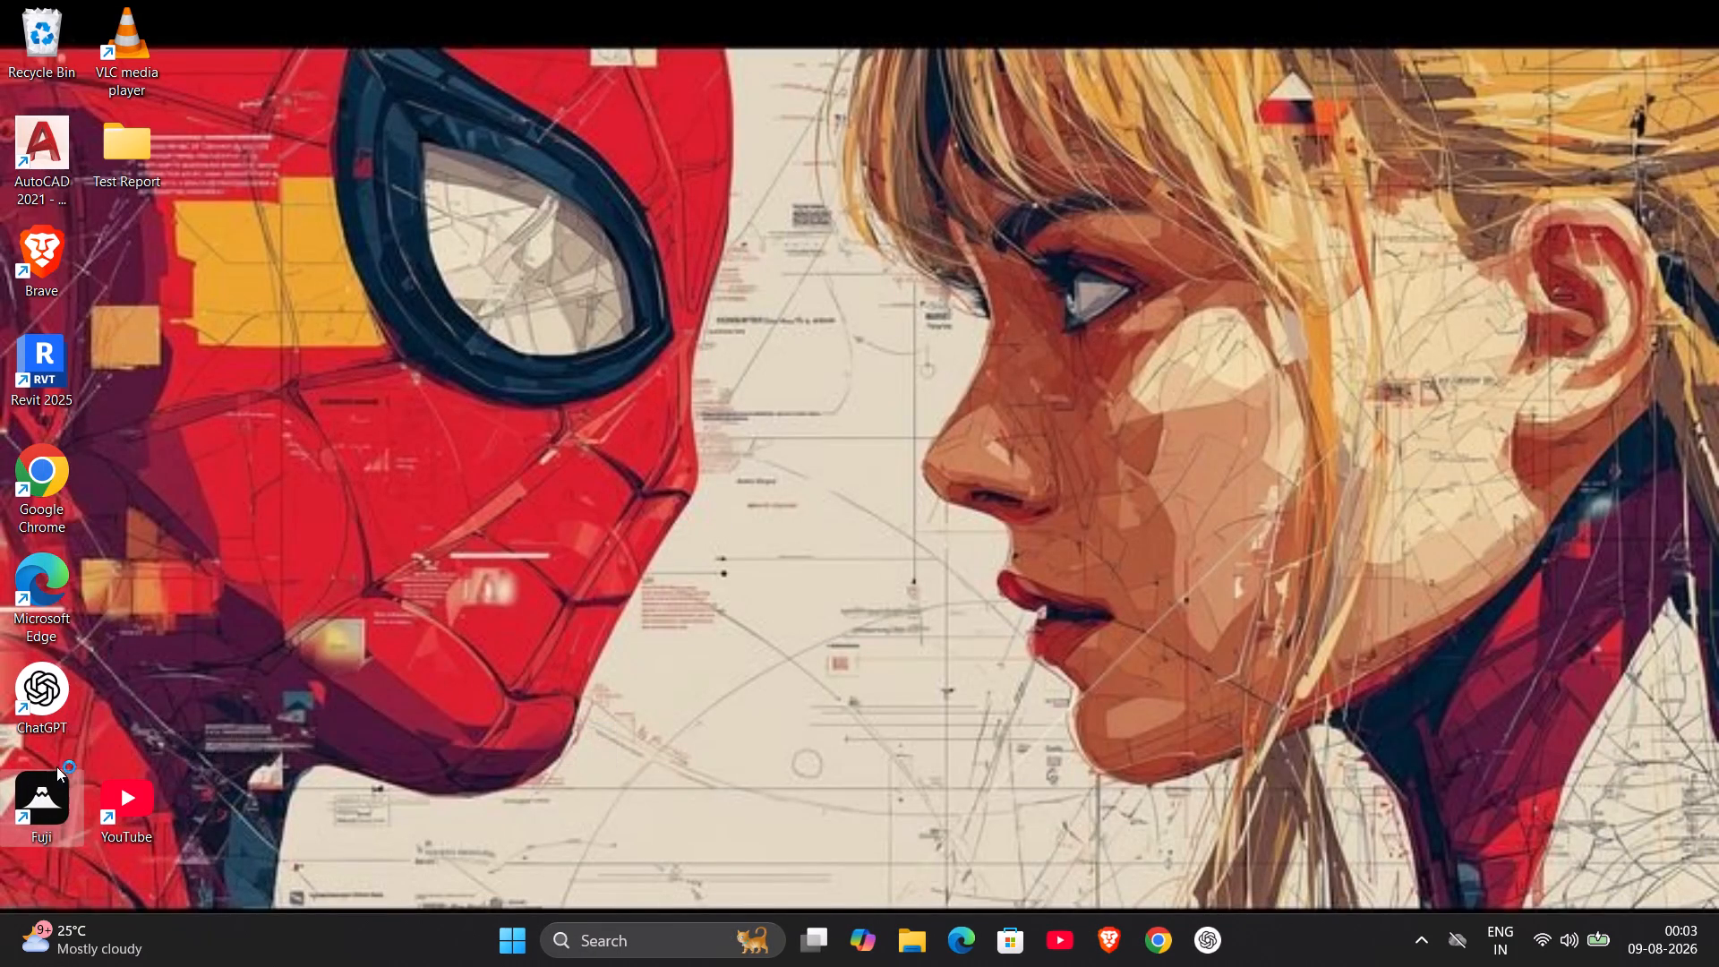